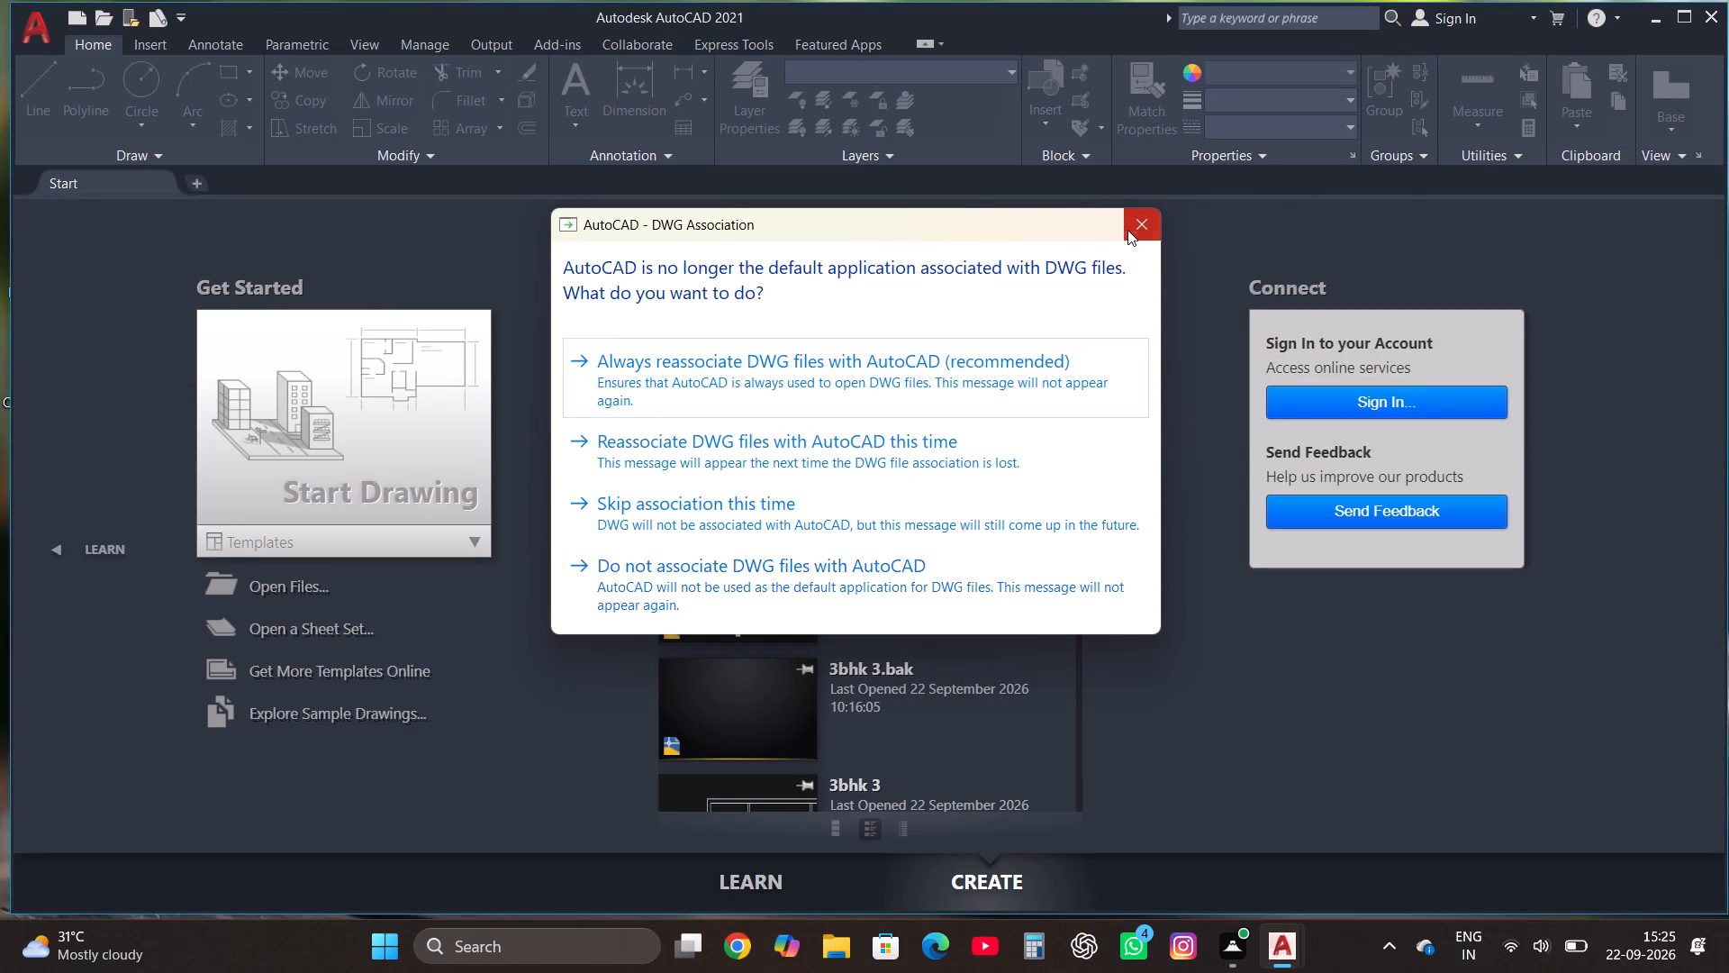
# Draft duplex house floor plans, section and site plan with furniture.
# Dismiss the DWG association prompt without choosing an option and start a new drawing.
pyautogui.click(1127, 230)
pyautogui.click(394, 396)
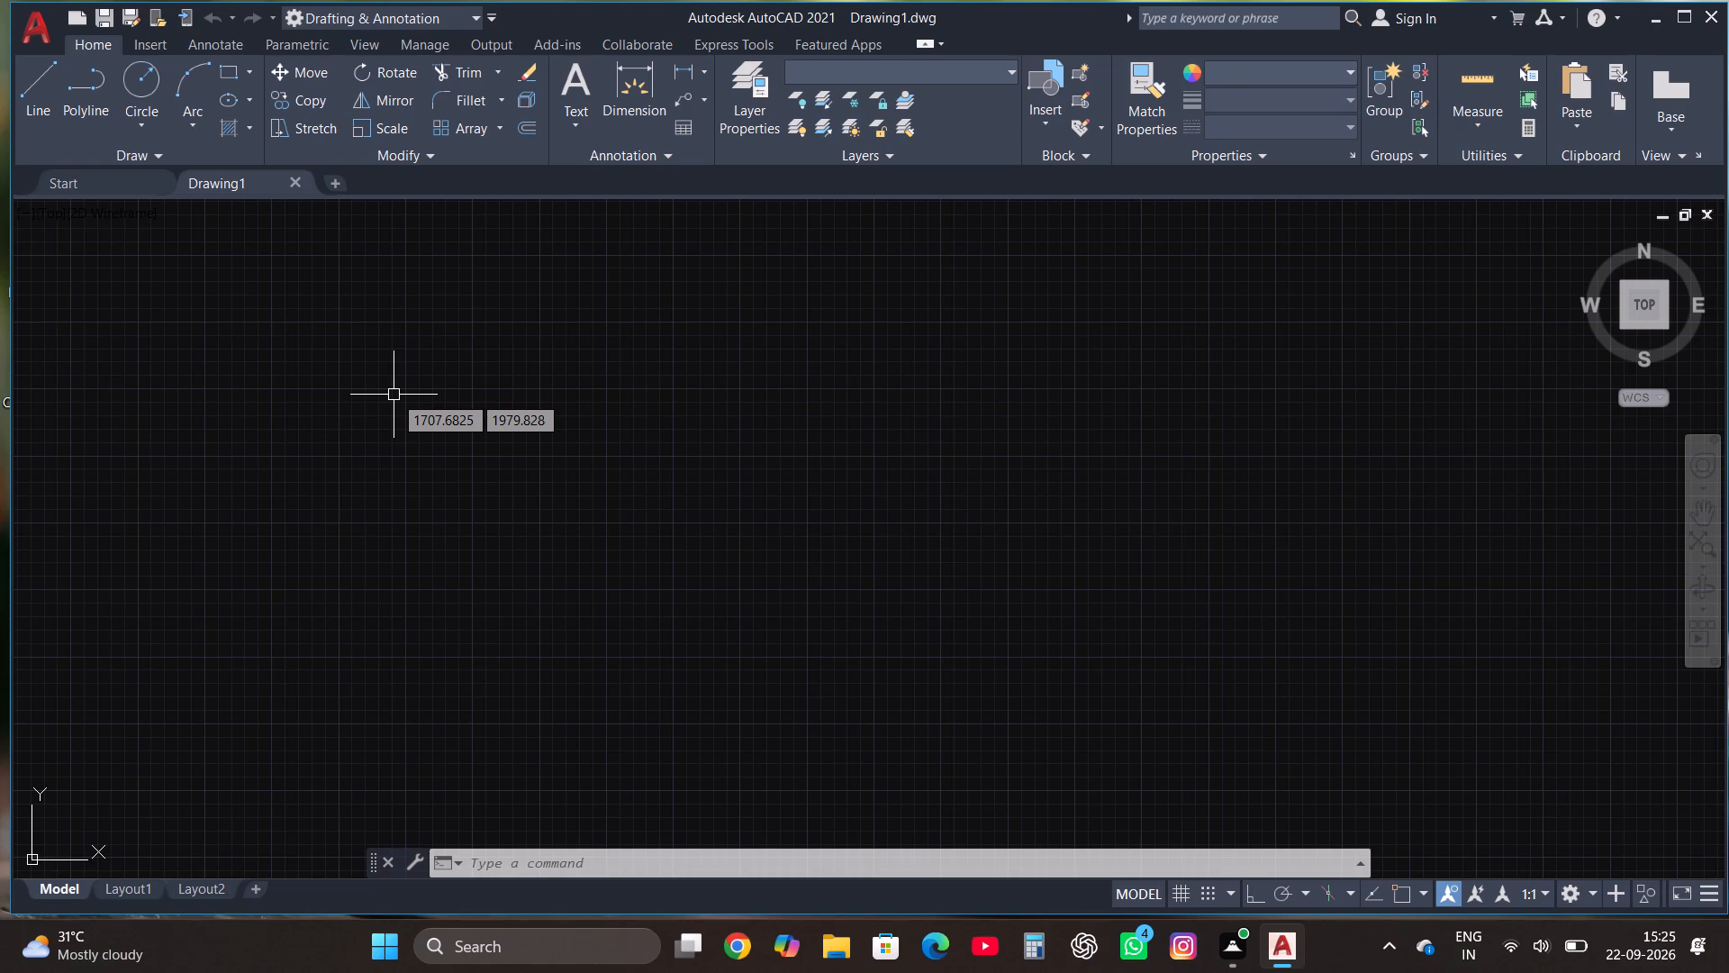
# Review the Open and Save settings in the Options dialog.
pyautogui.write('op')
pyautogui.press('Return')
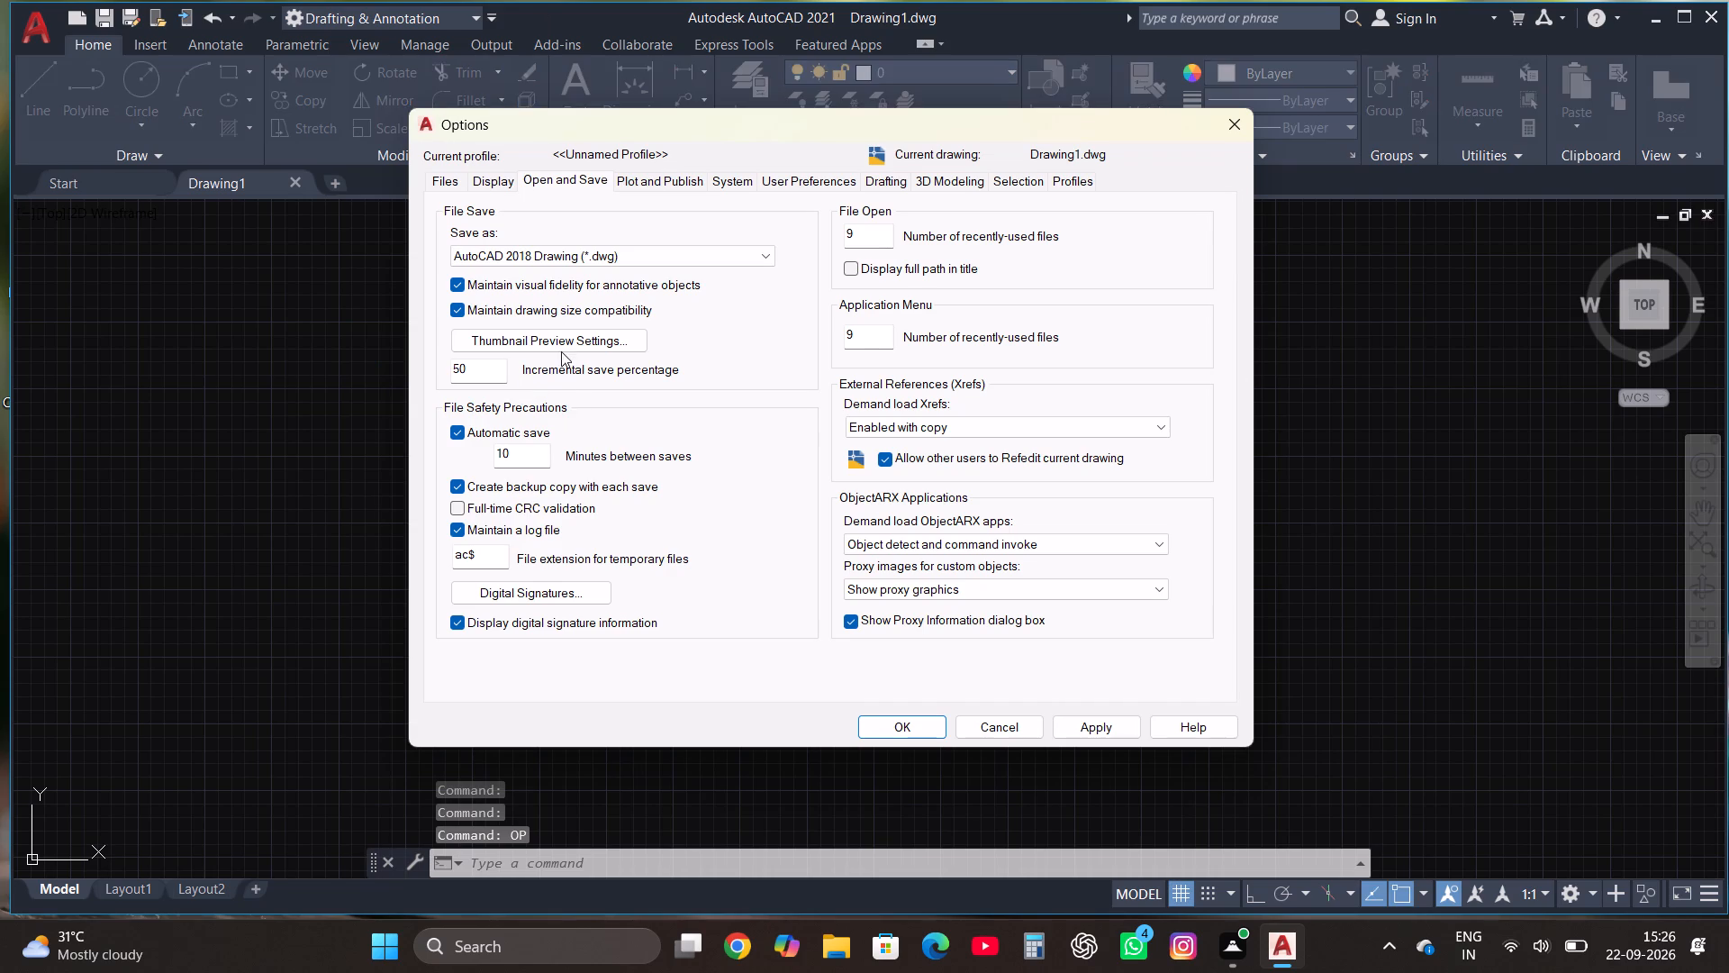
pyautogui.click(894, 724)
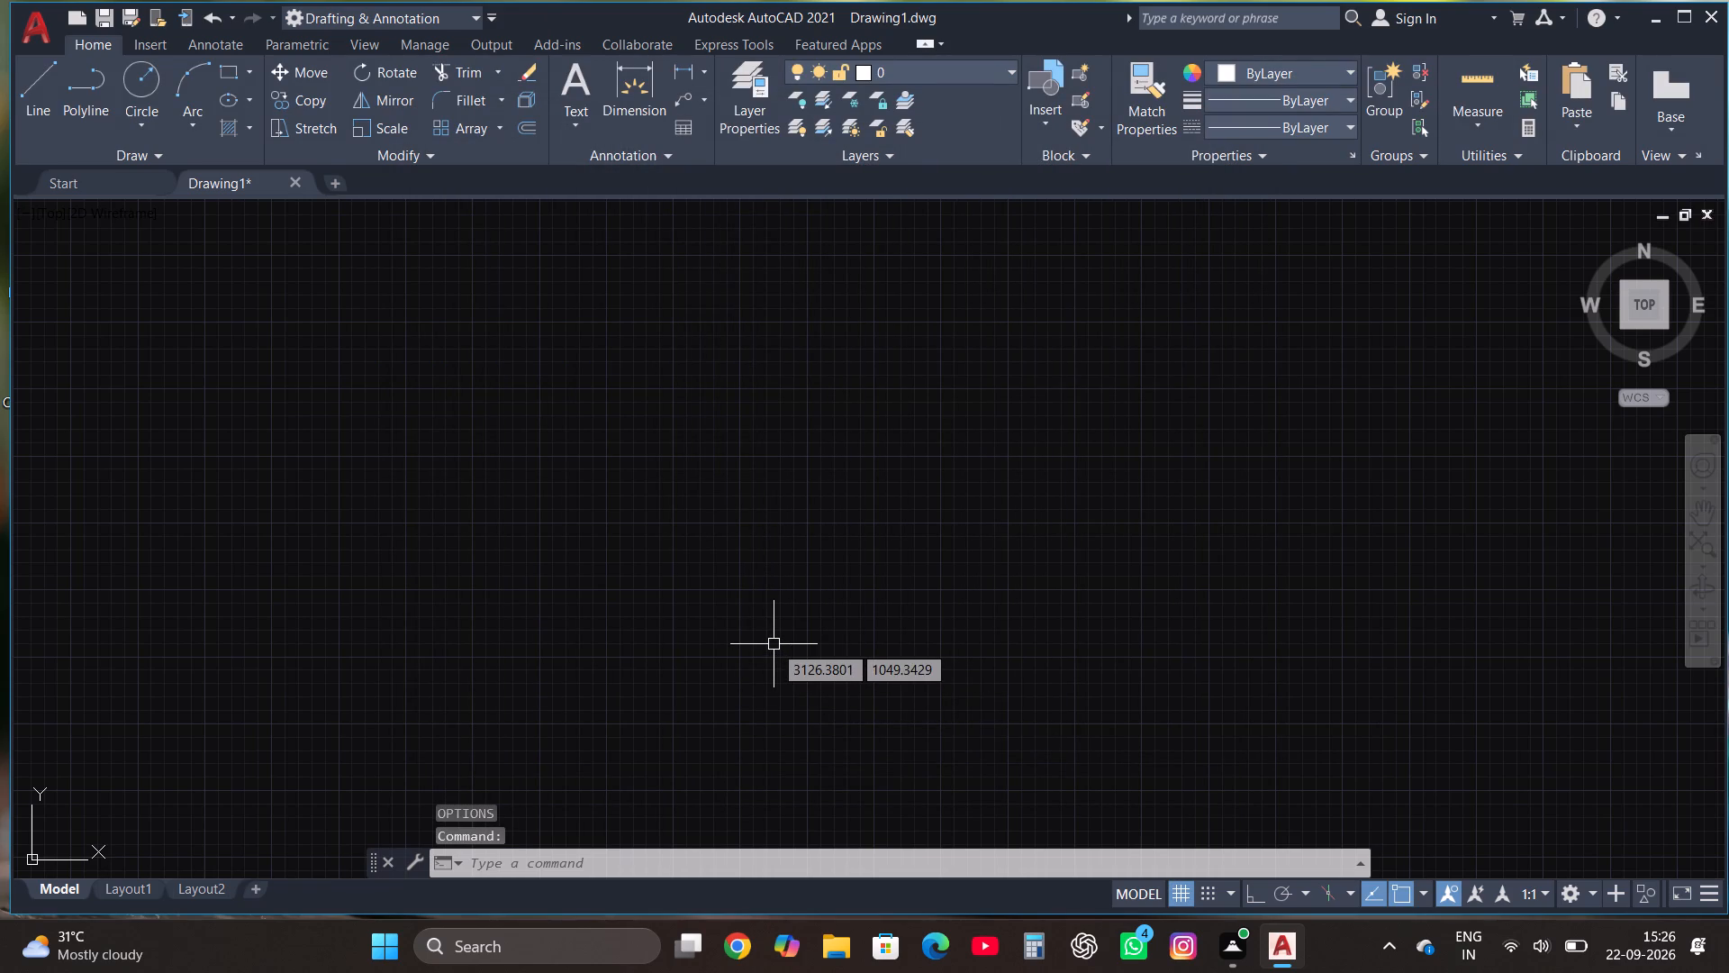
# Turn on command logging with LOGFILEON.
pyautogui.write('log')
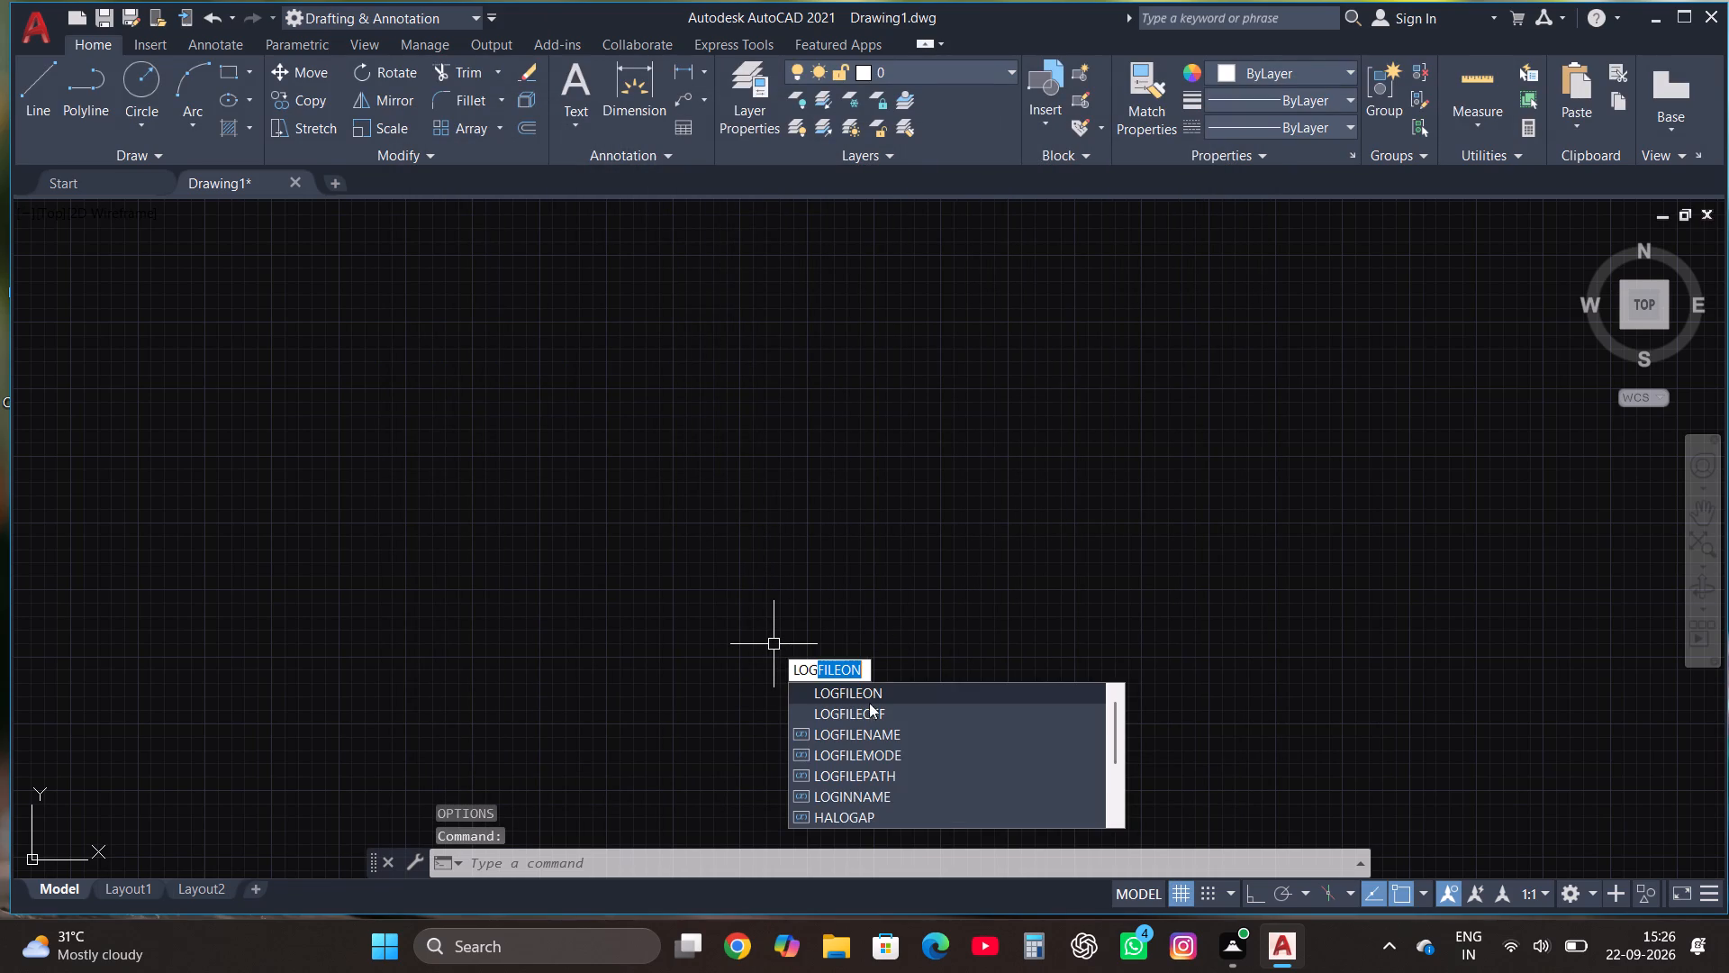
pyautogui.click(879, 696)
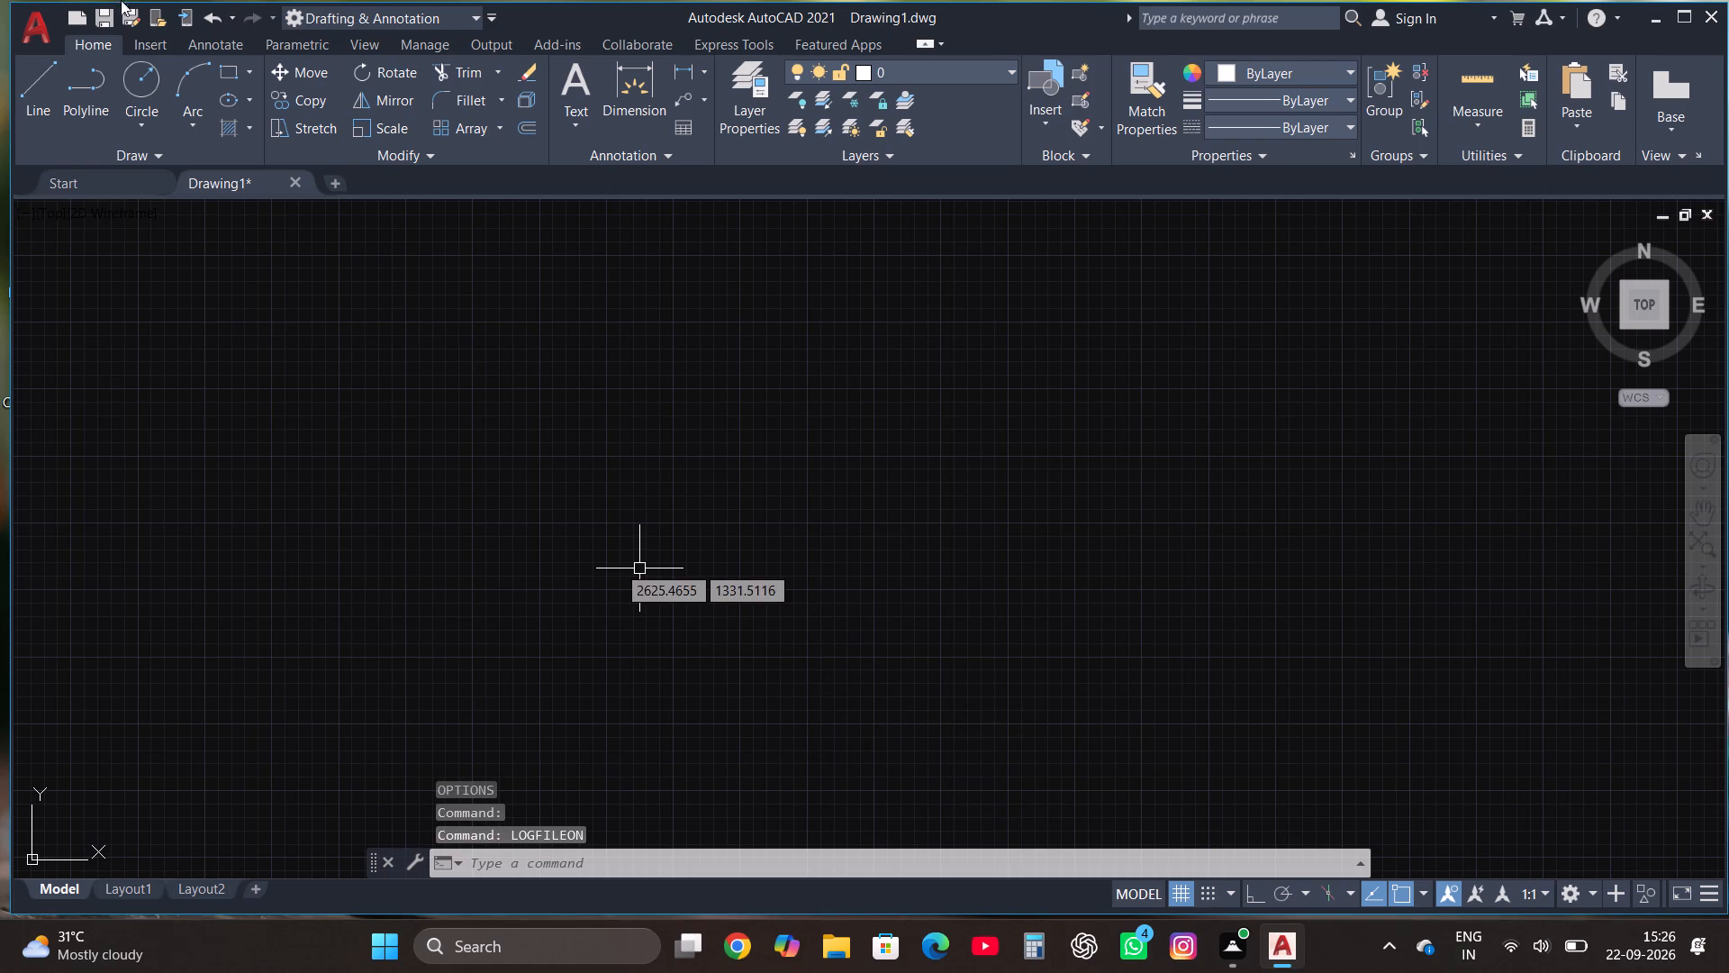
# Configure the drawing units to Architectural length, 0'-0" precision and Inches as the insertion scale.
pyautogui.write('un')
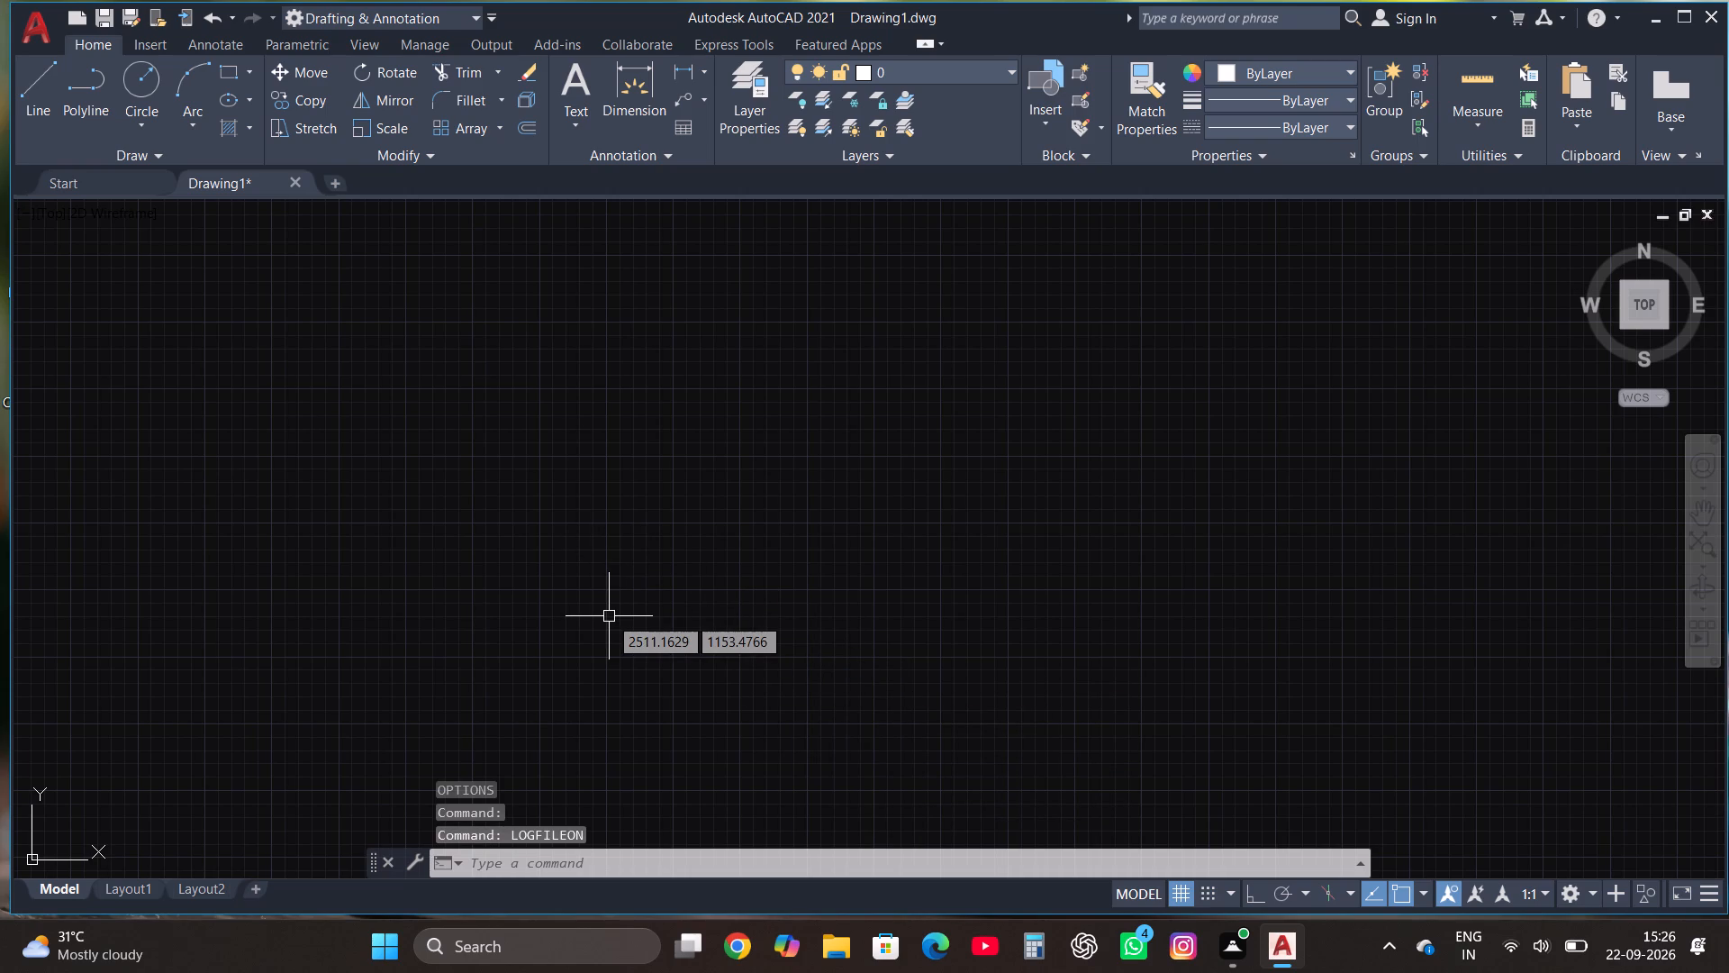
pyautogui.press('Return')
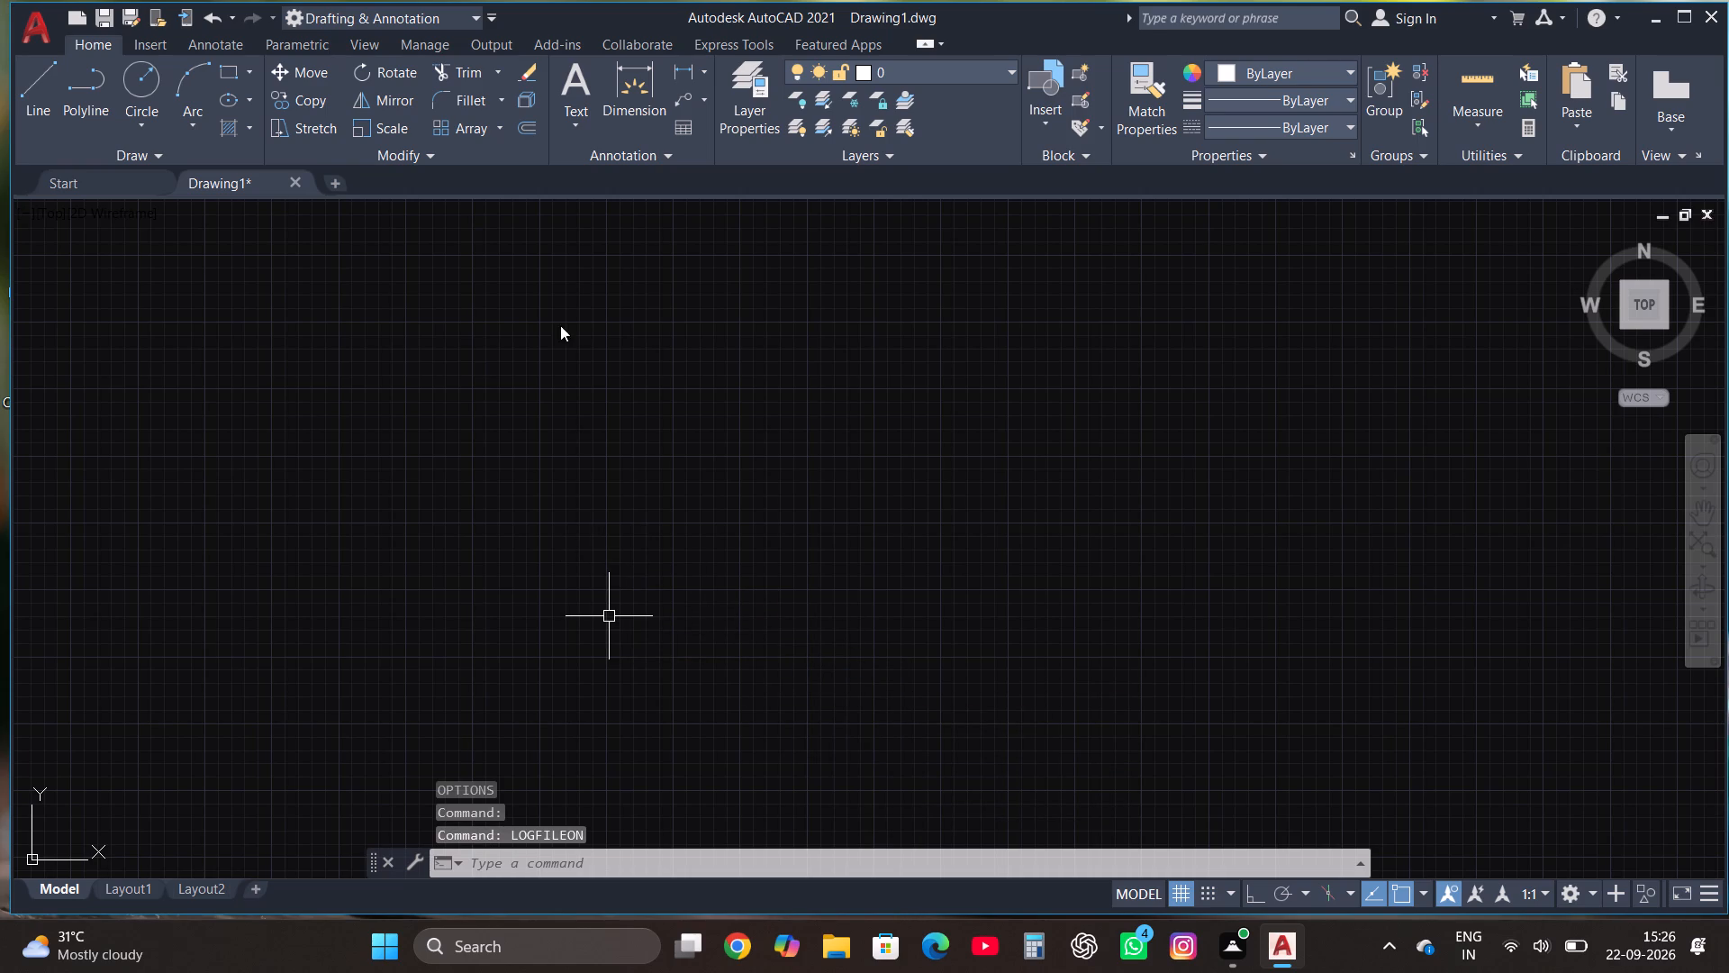
pyautogui.moveTo(751, 277); pyautogui.dragTo(743, 274)
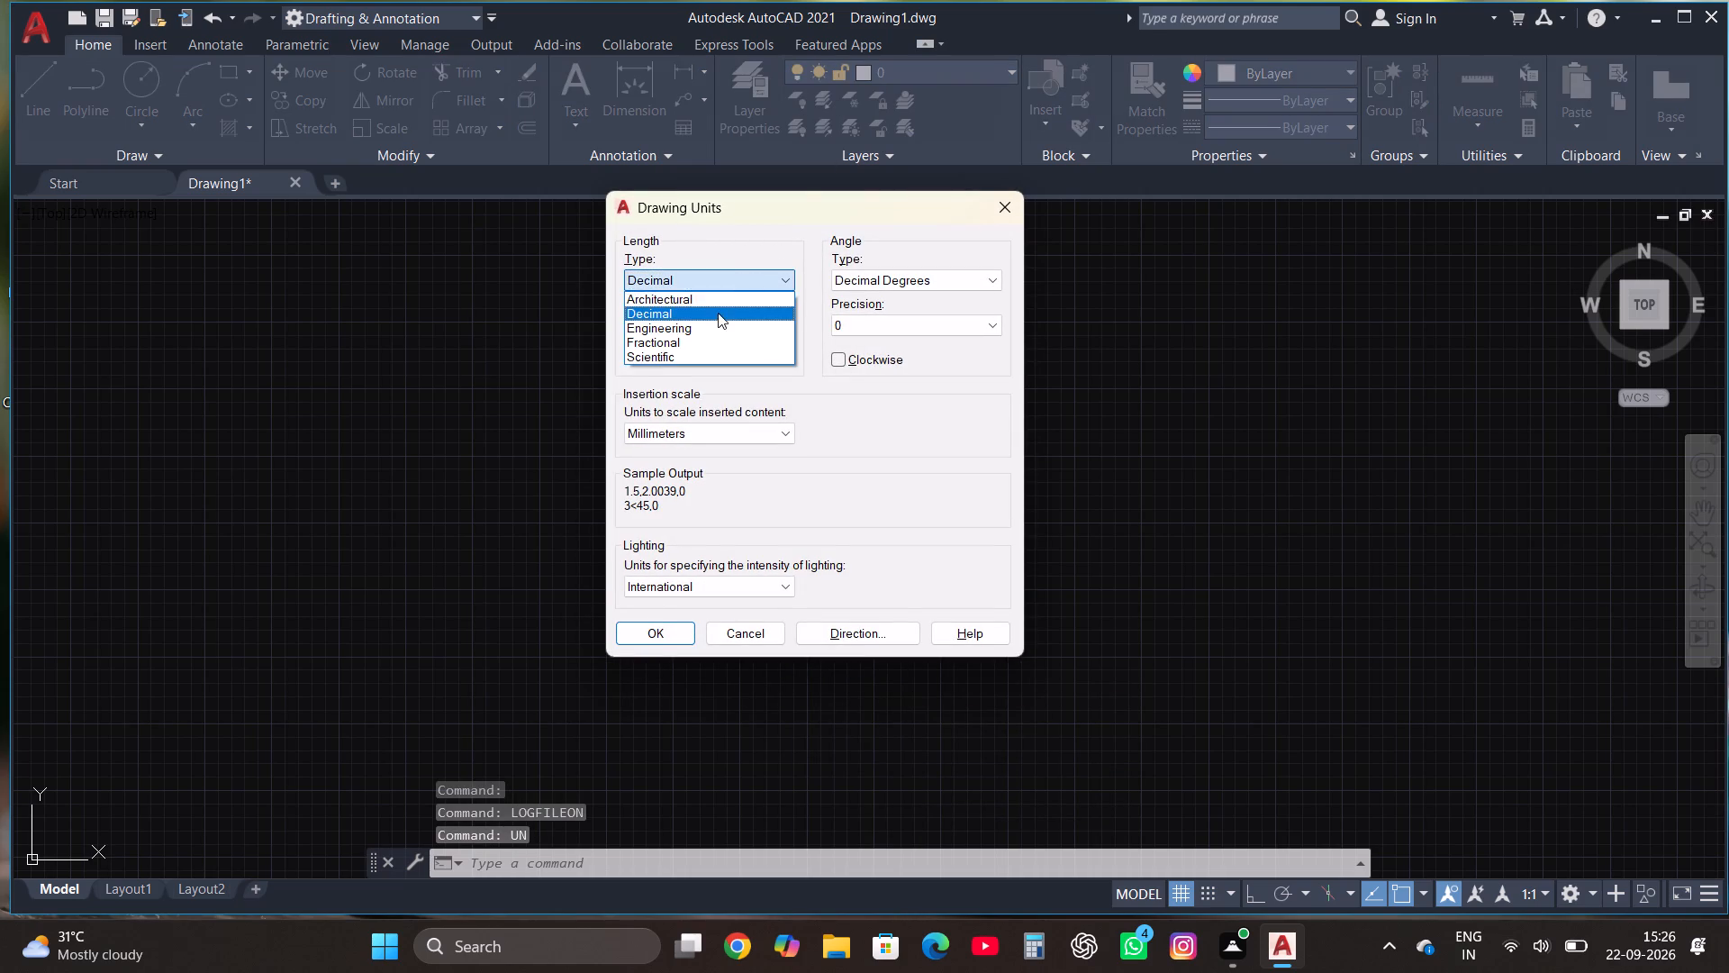
pyautogui.click(715, 305)
pyautogui.click(711, 325)
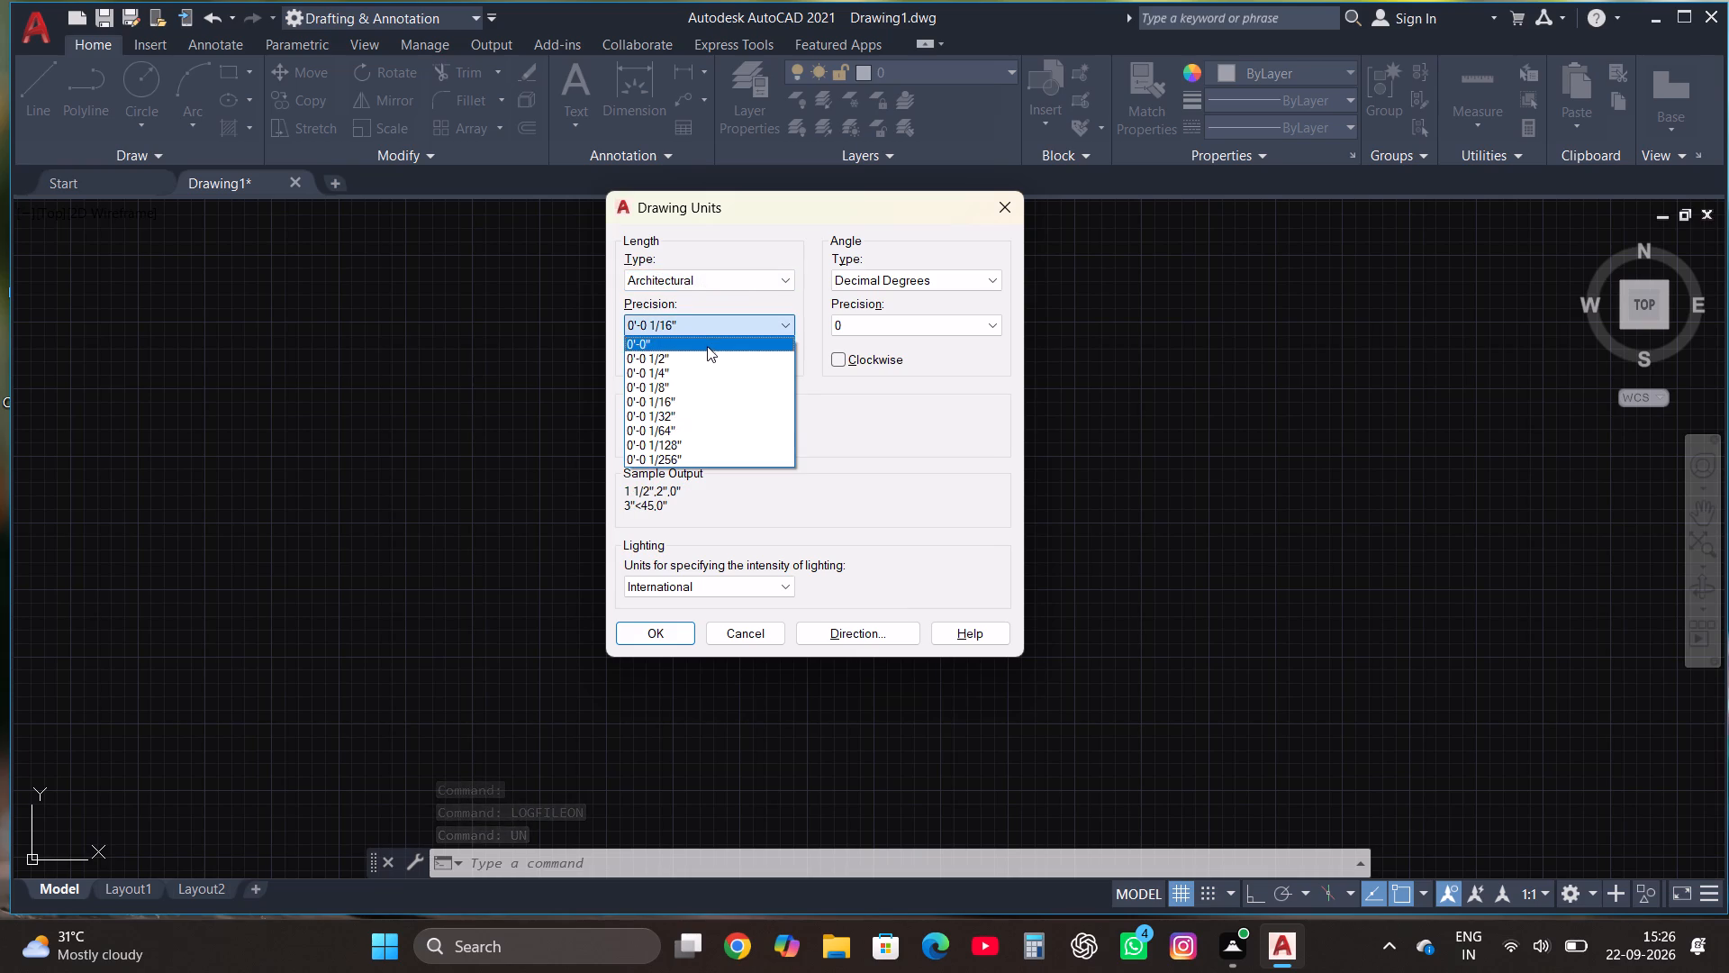
pyautogui.click(707, 346)
pyautogui.click(719, 426)
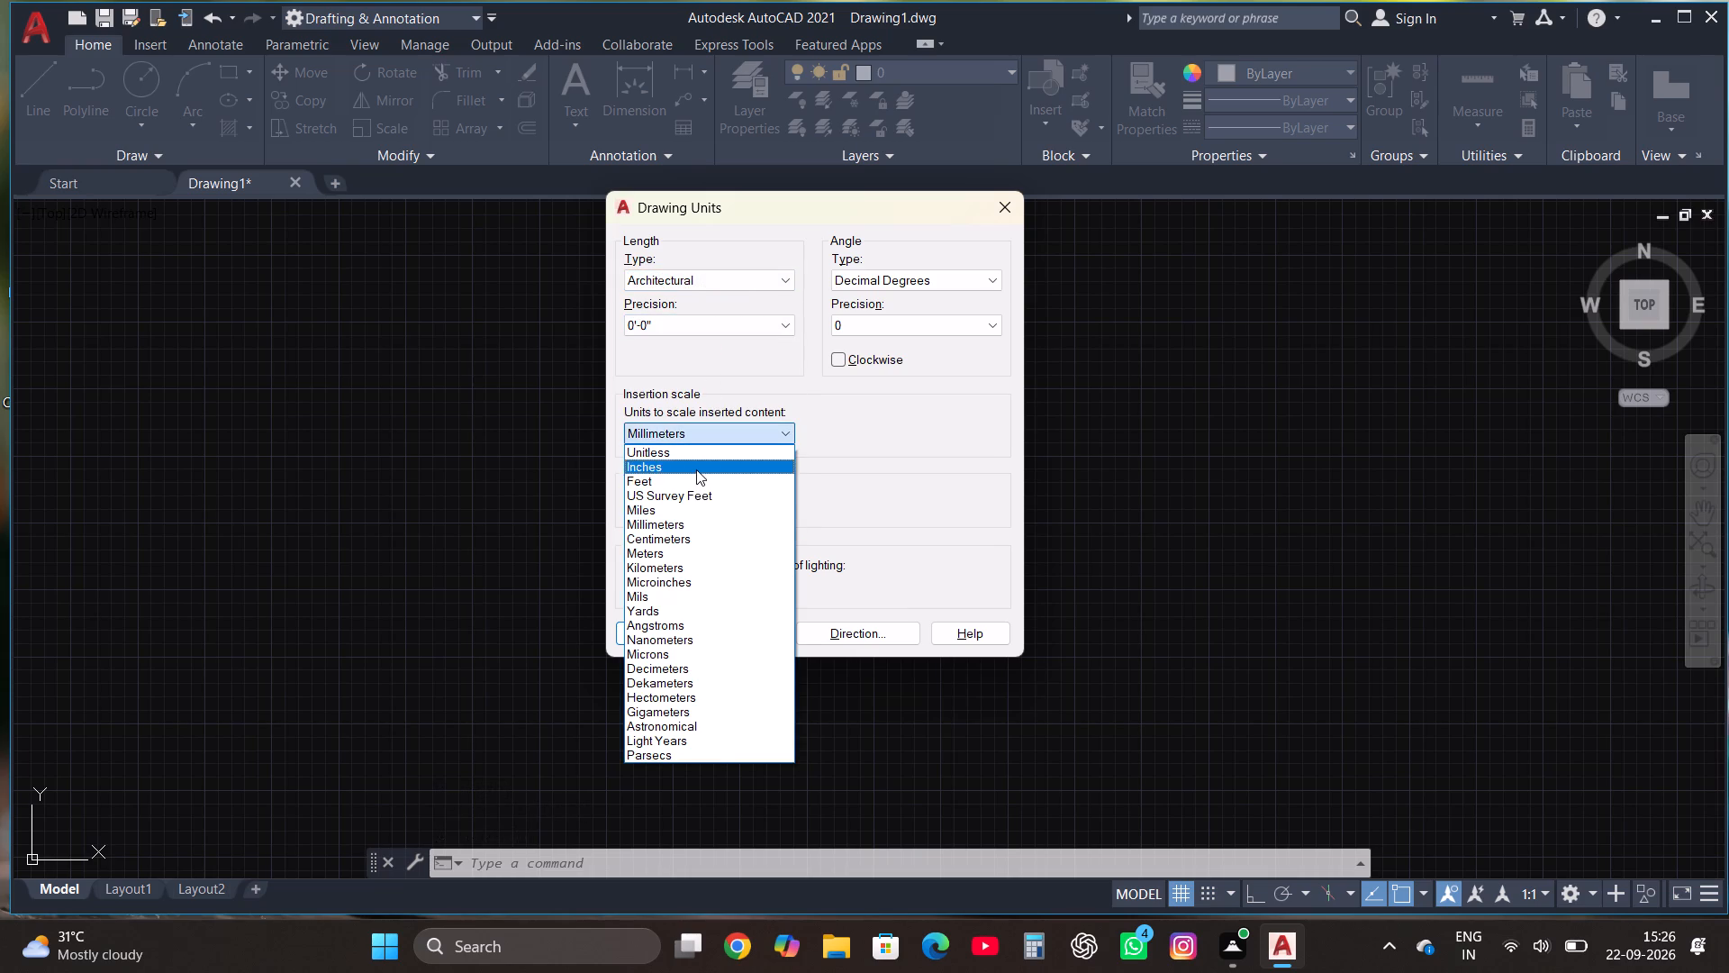
pyautogui.click(696, 469)
pyautogui.click(655, 629)
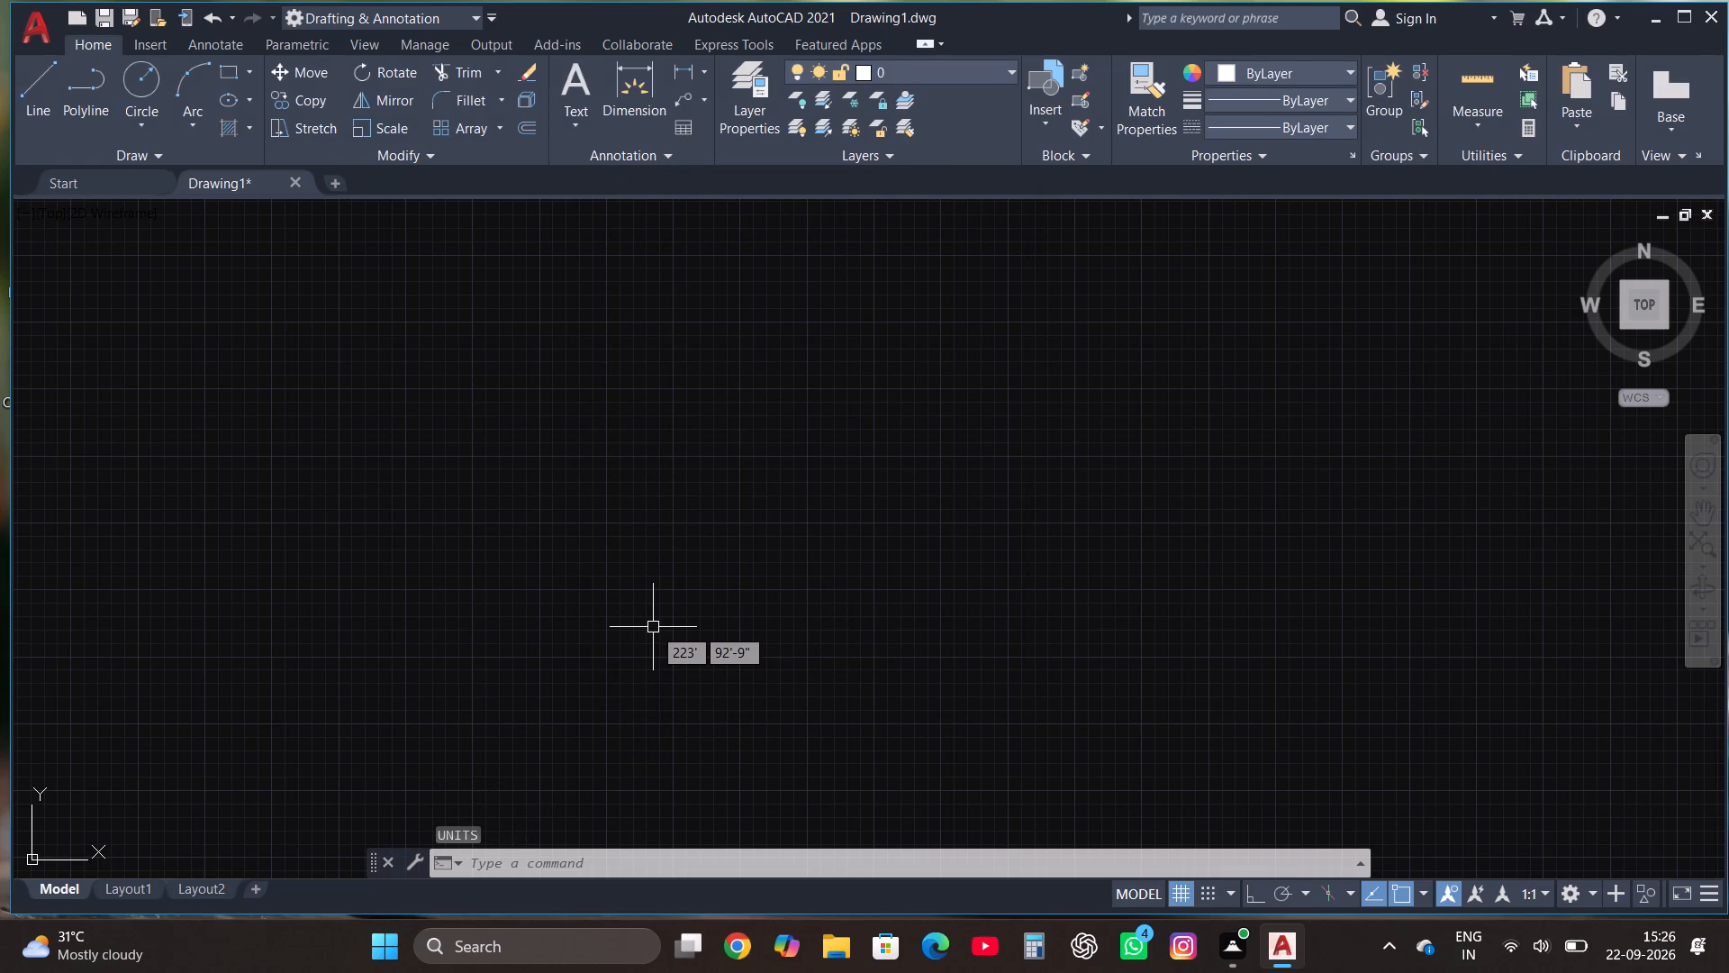
# Modify the ISO-25 dimension style's primary units to Architectural format with 0'-0" precision.
pyautogui.write('dimsty')
pyautogui.click(785, 669)
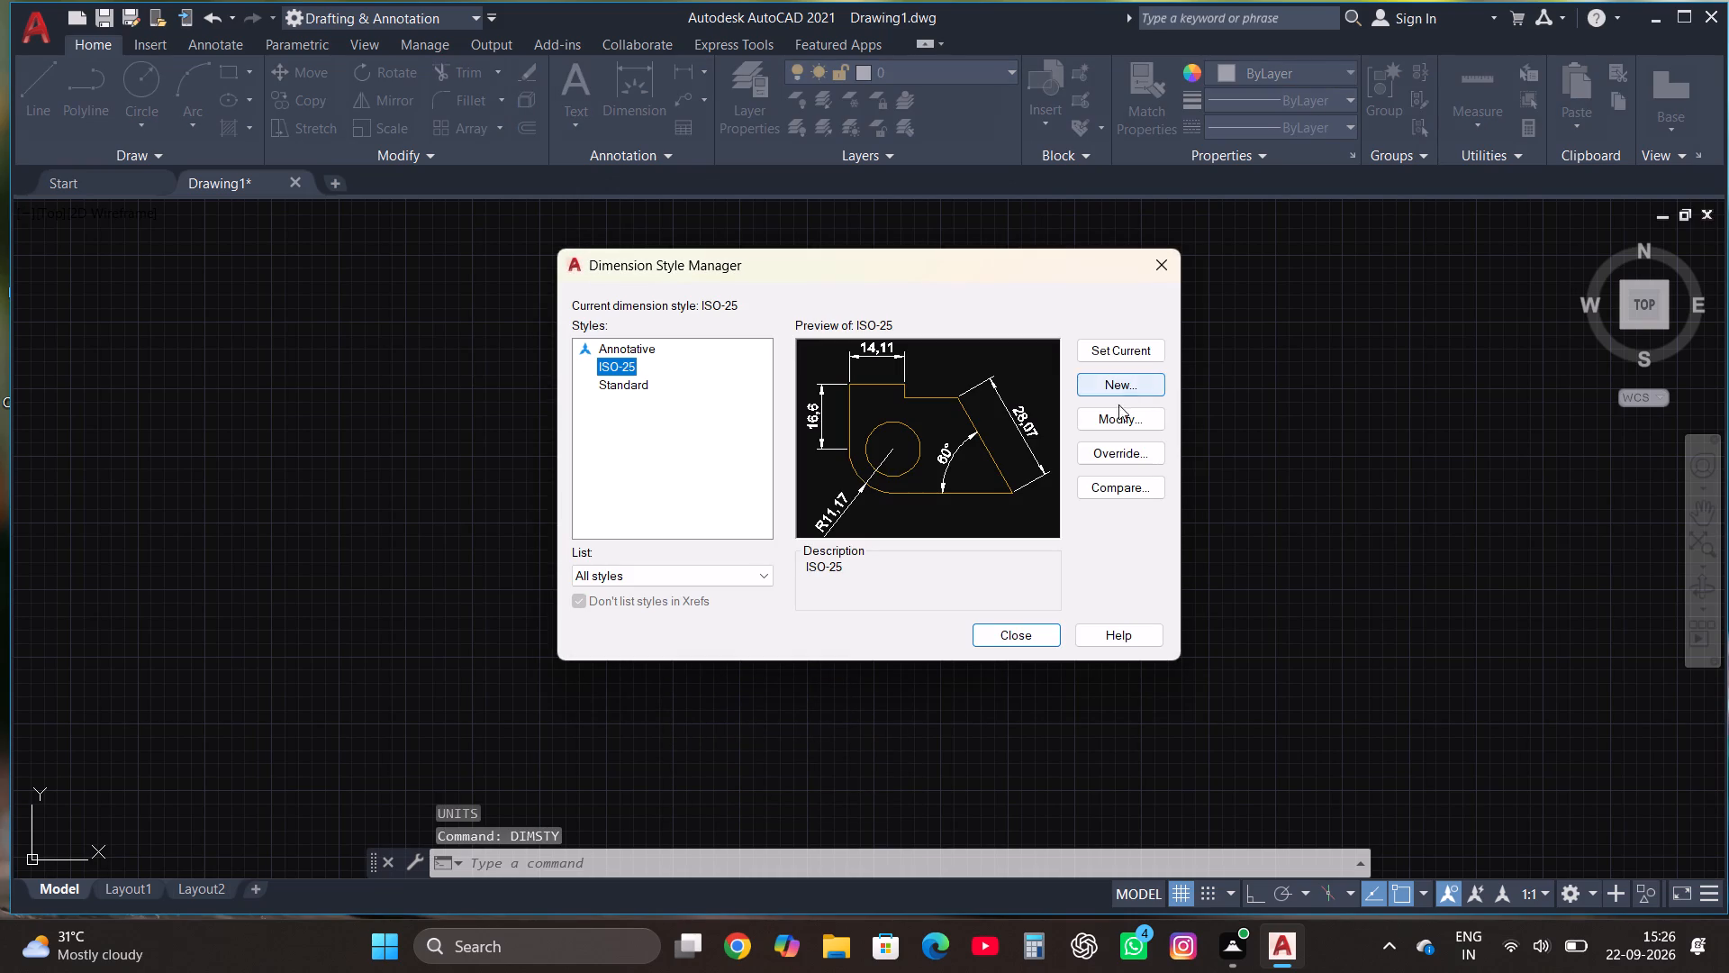
pyautogui.click(1102, 419)
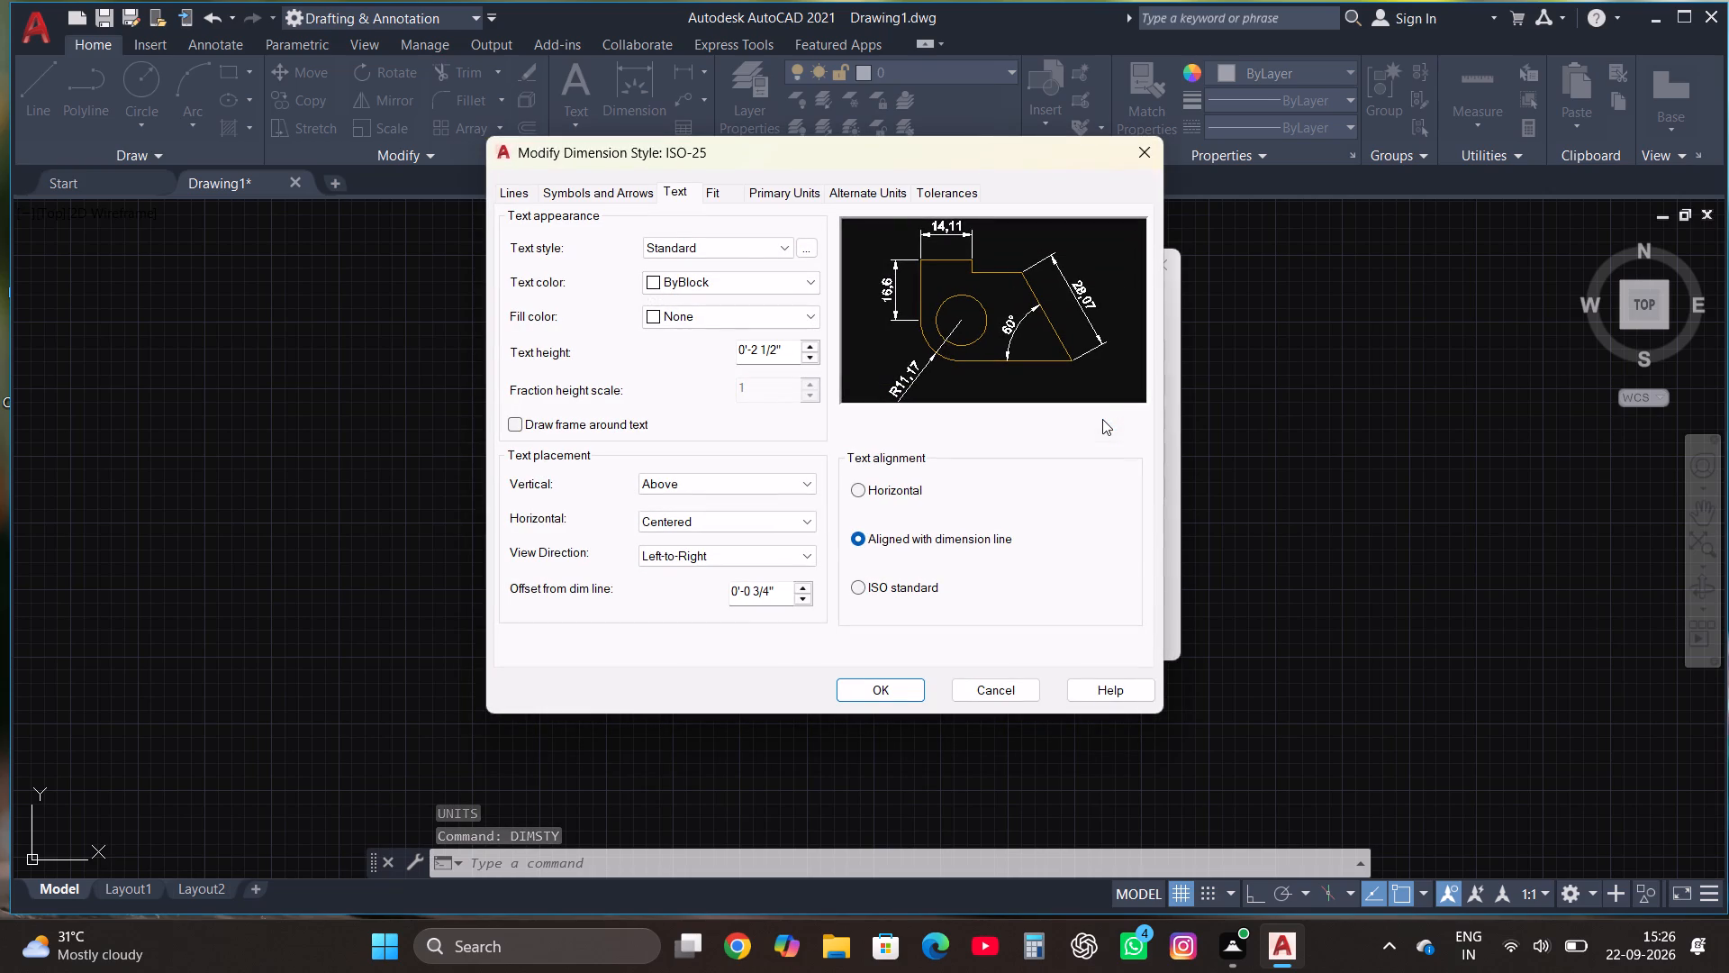
pyautogui.click(798, 196)
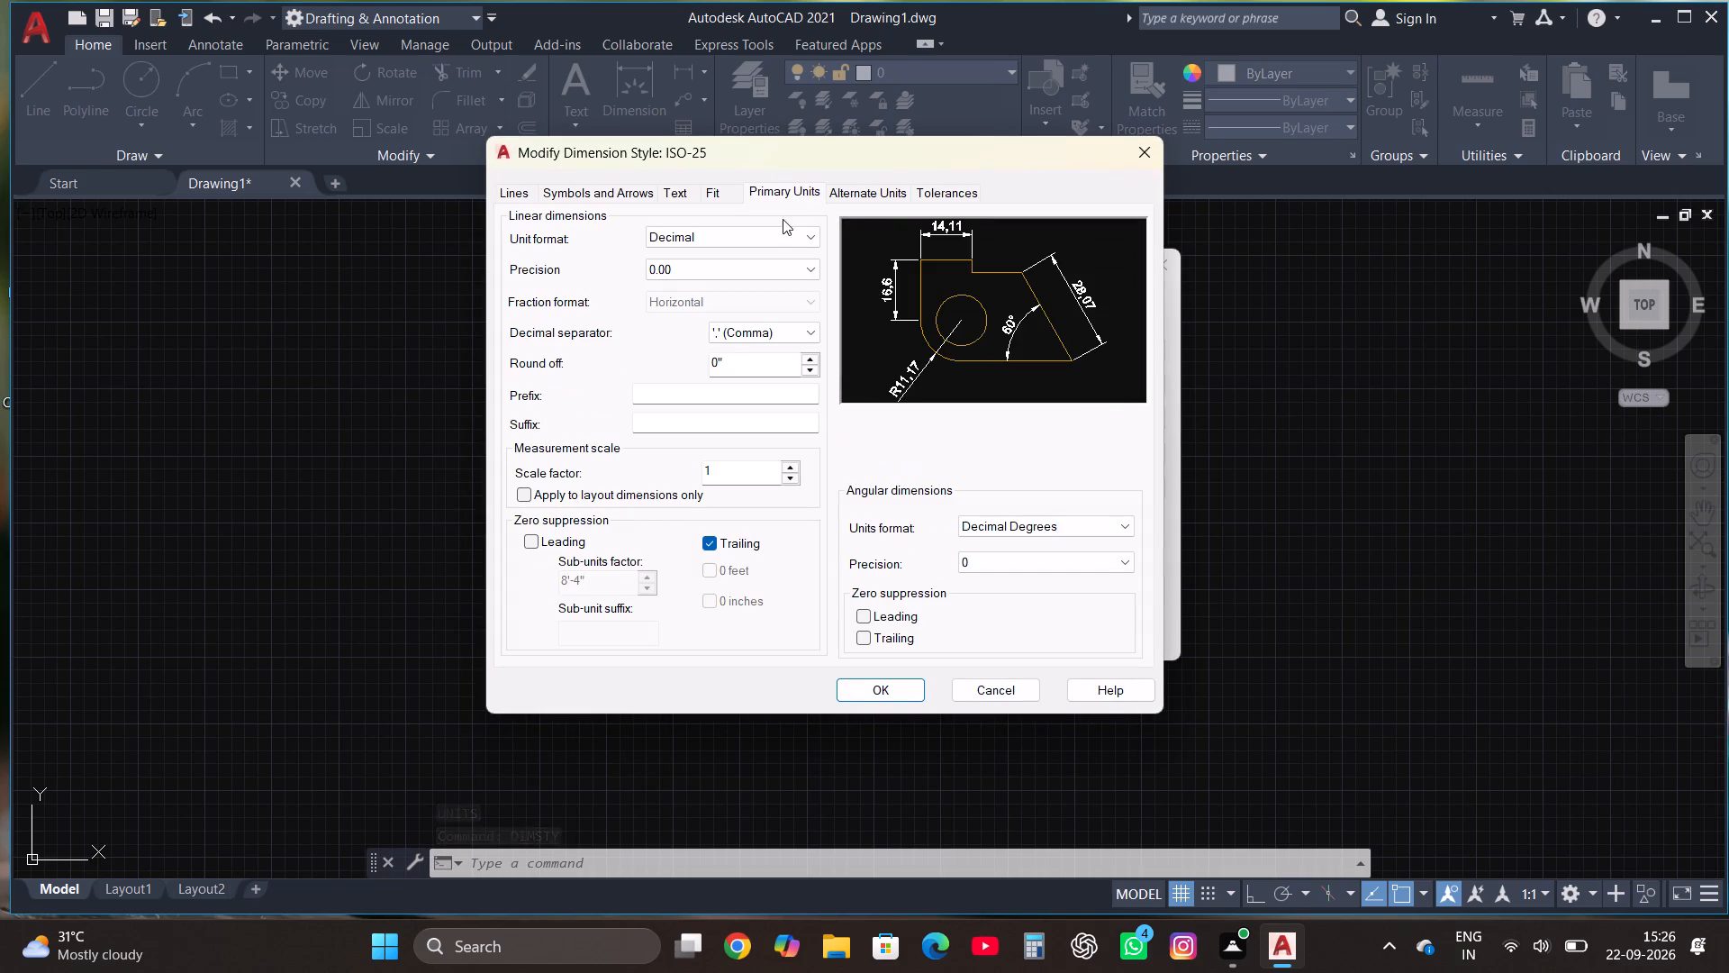
pyautogui.click(771, 237)
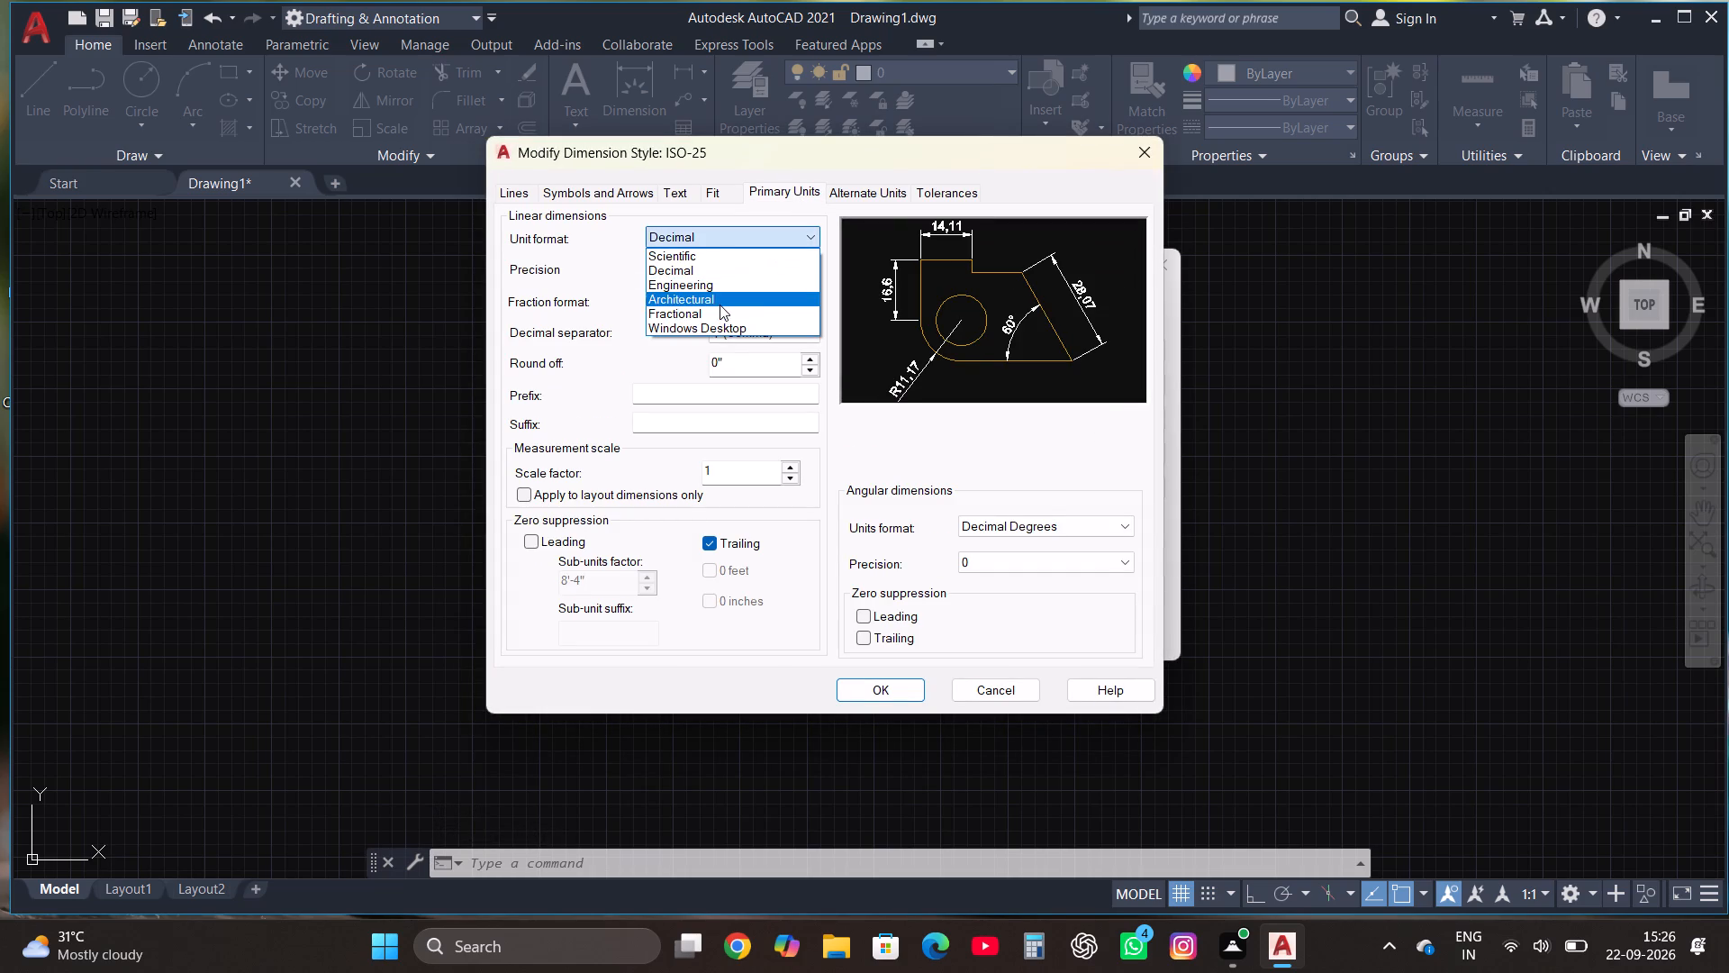
pyautogui.click(720, 305)
pyautogui.click(738, 269)
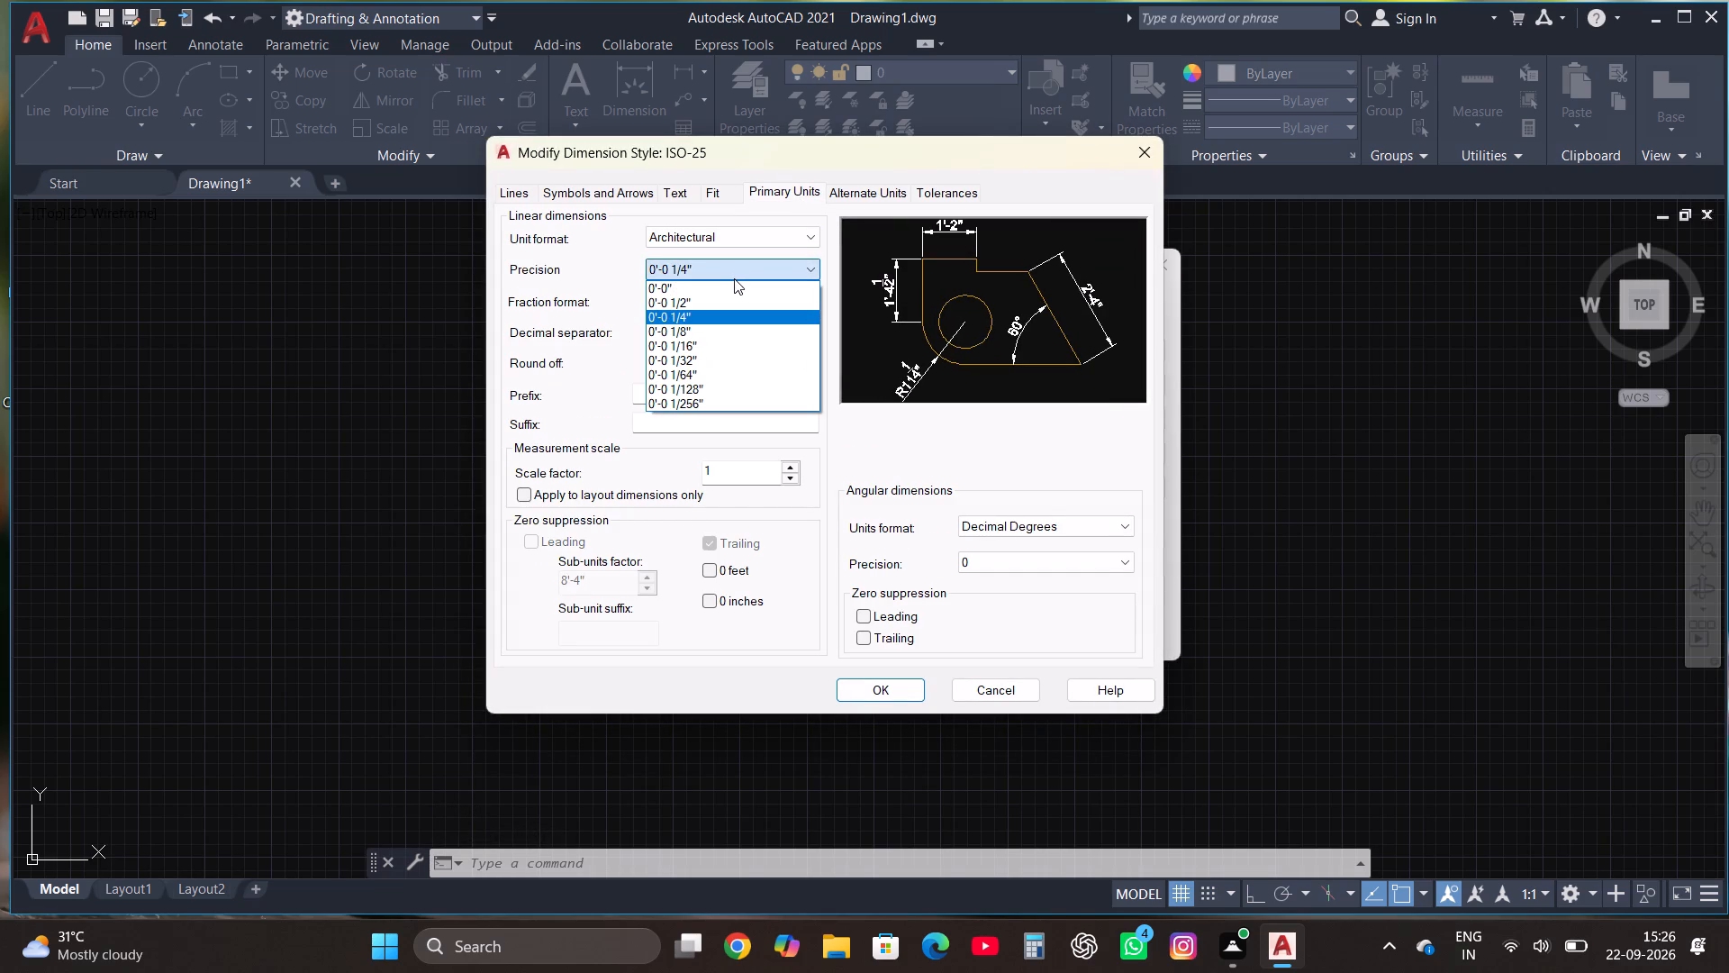
pyautogui.click(738, 282)
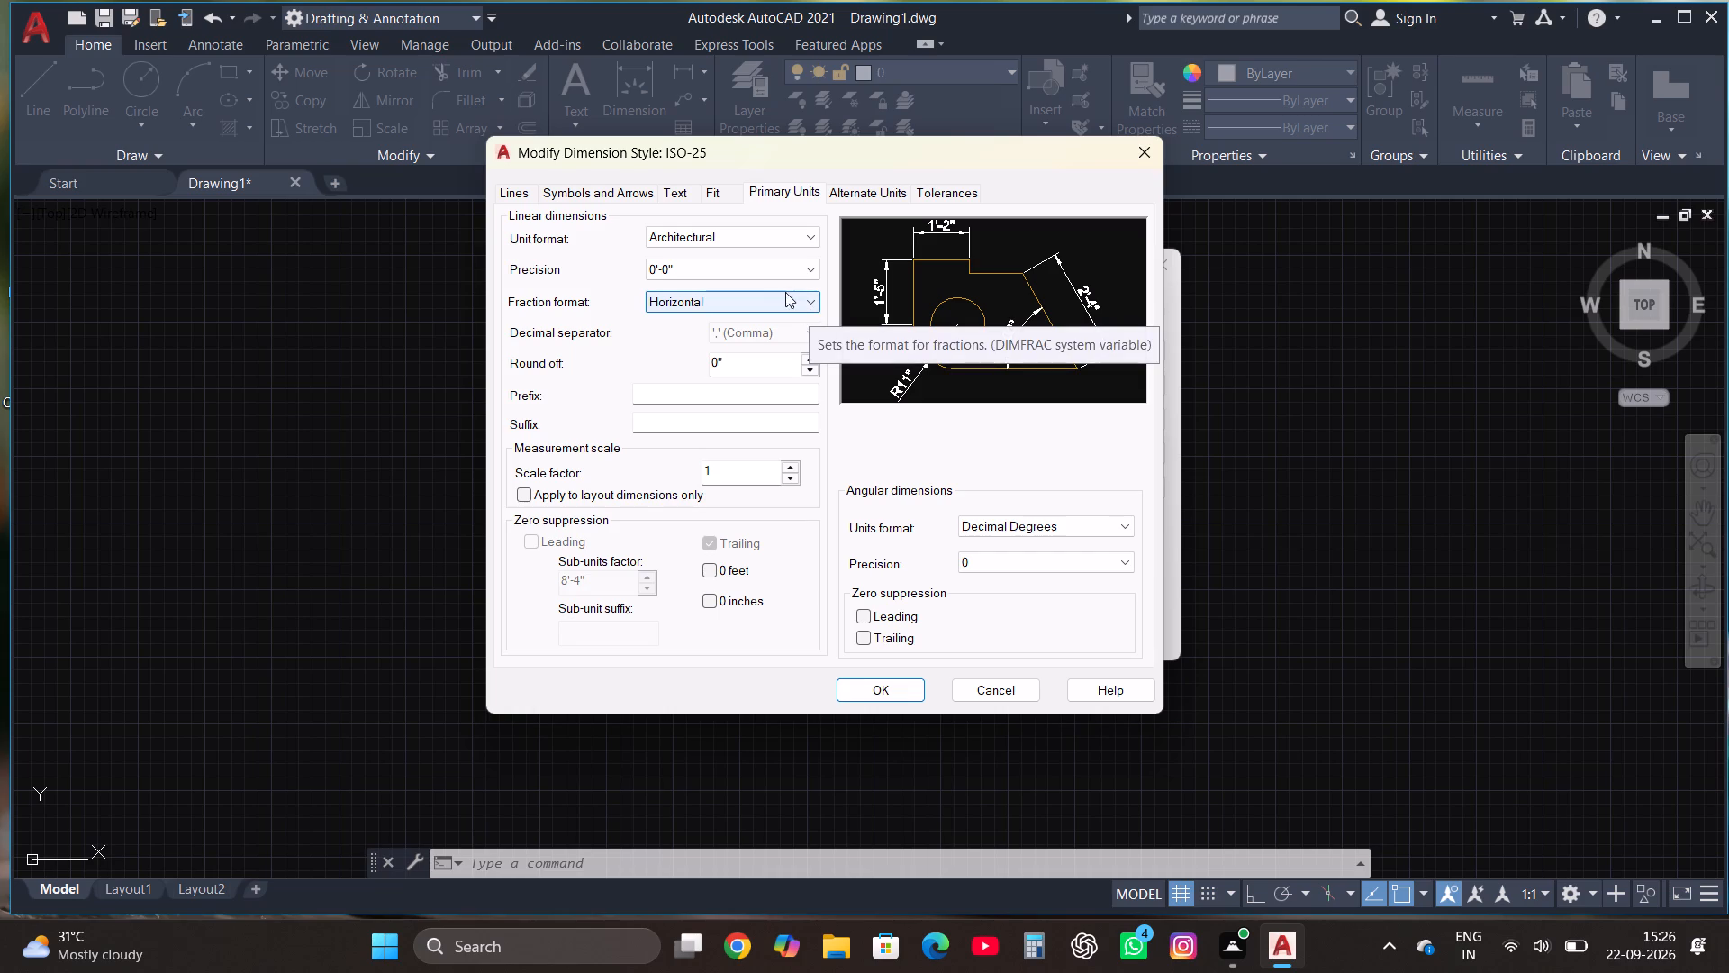
# Set the ISO-25 dimension text height to 1' and make the style current.
pyautogui.click(663, 189)
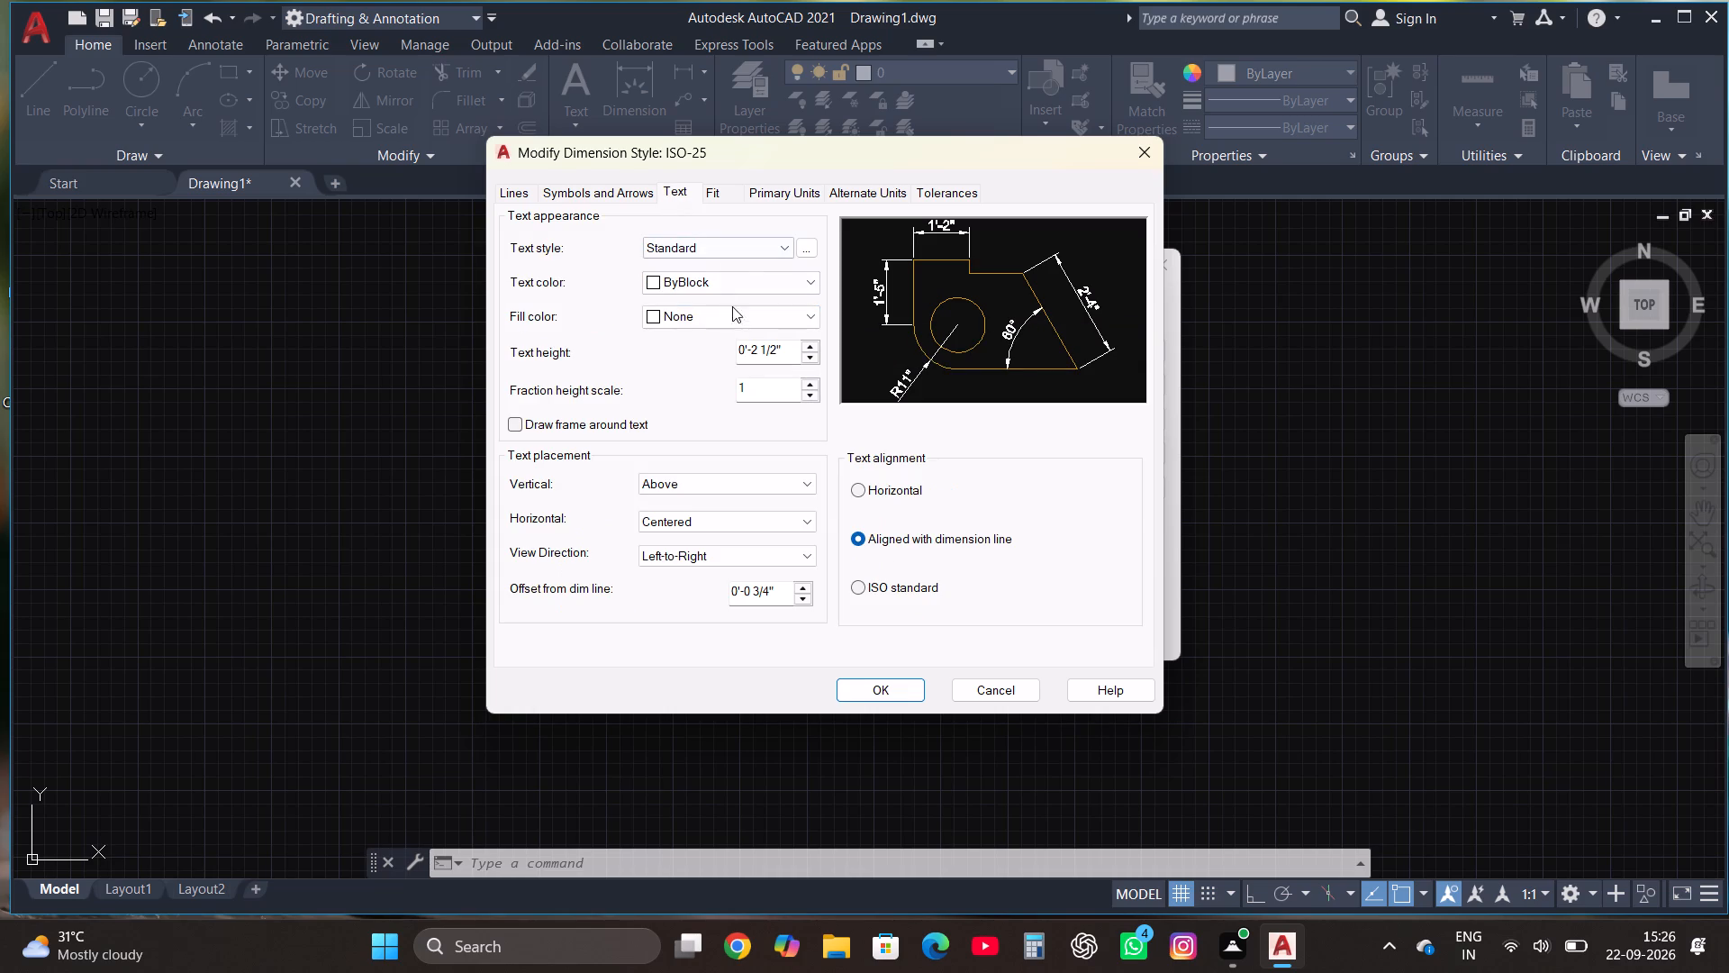
pyautogui.moveTo(790, 351); pyautogui.dragTo(681, 346)
pyautogui.write("1'")
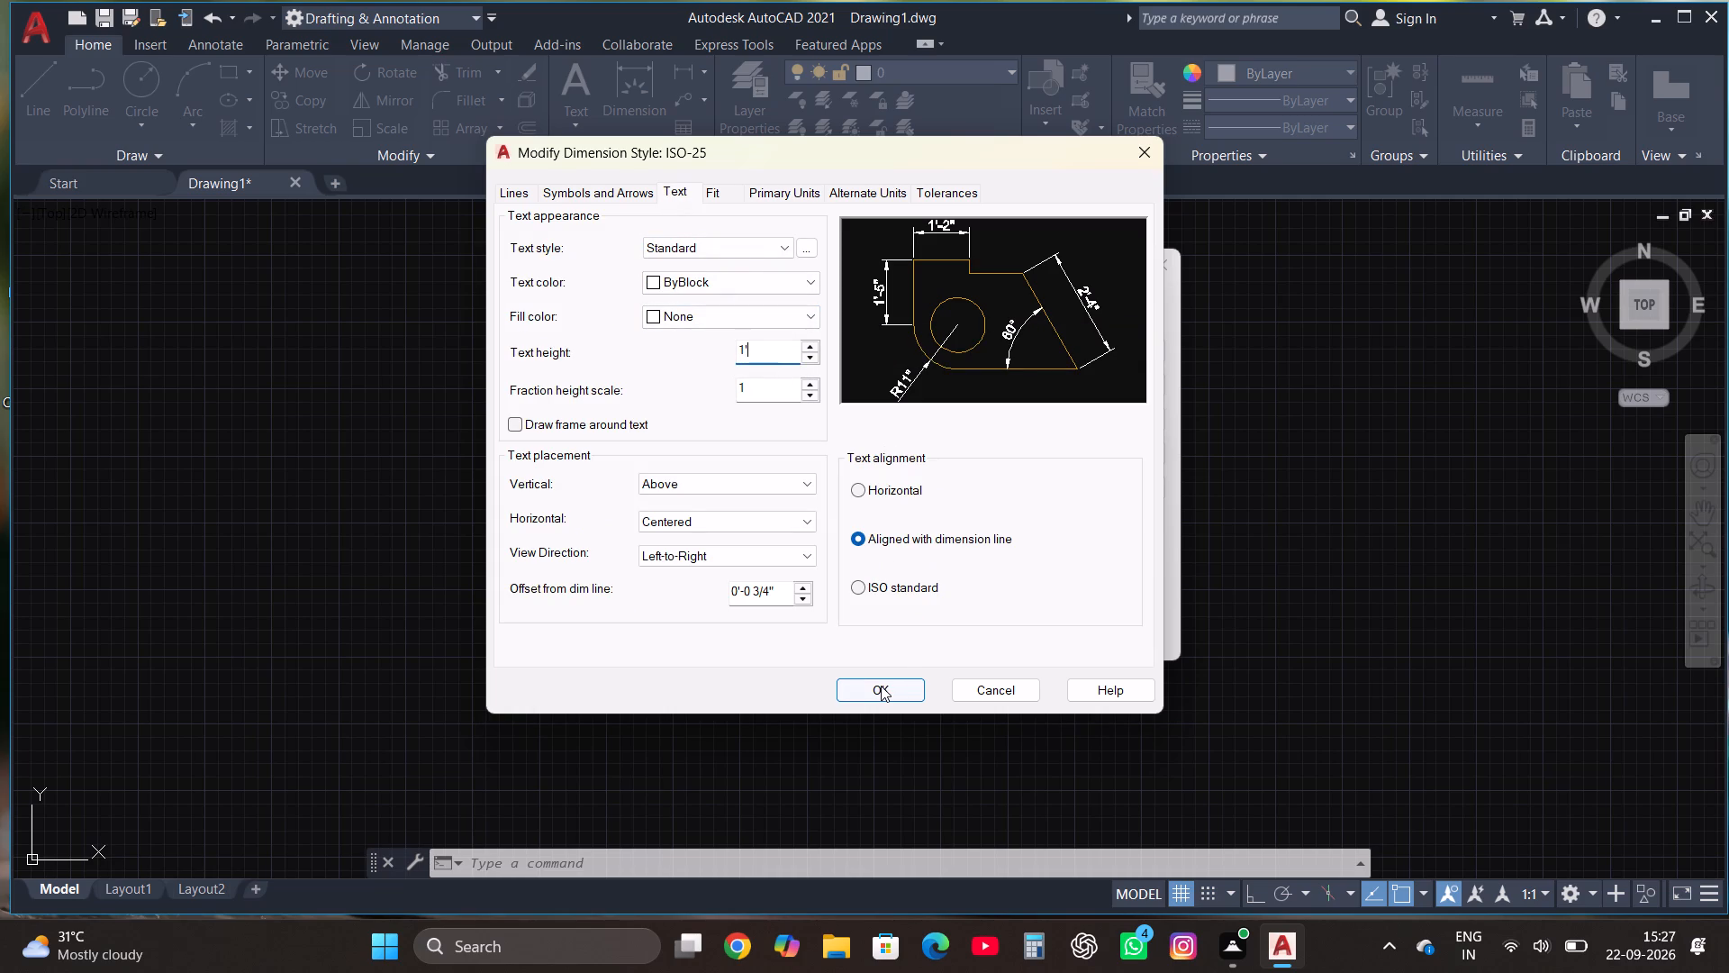
pyautogui.click(881, 686)
pyautogui.click(1126, 344)
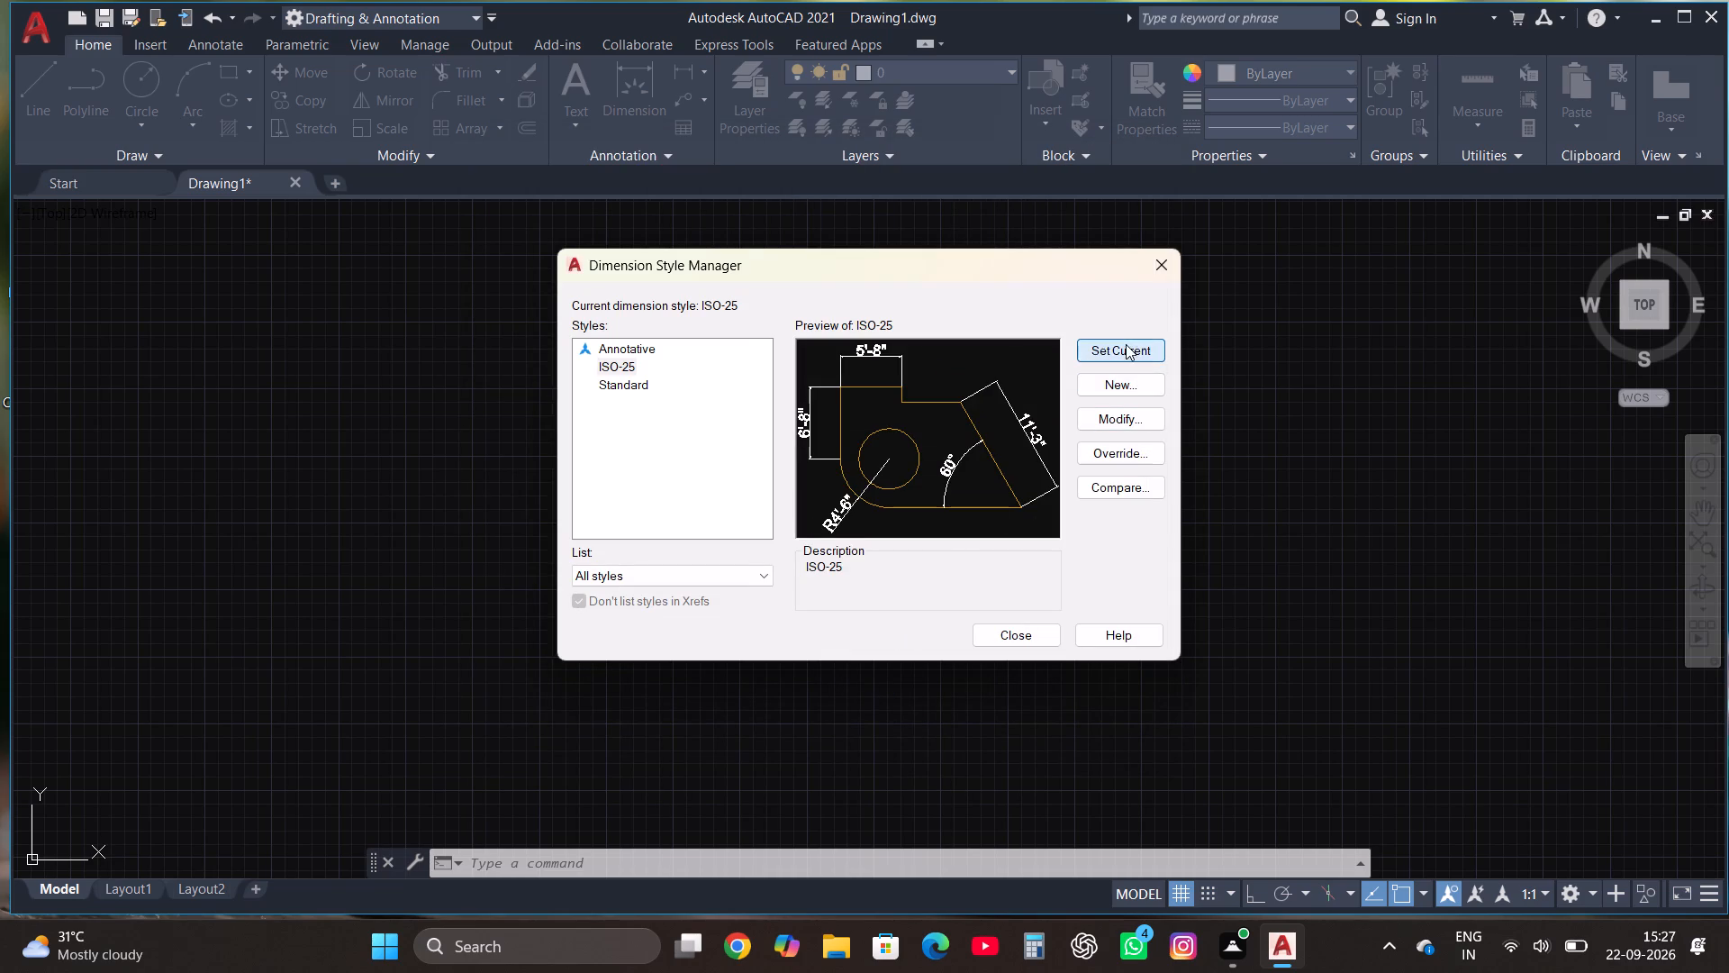
pyautogui.click(1016, 649)
pyautogui.click(1010, 634)
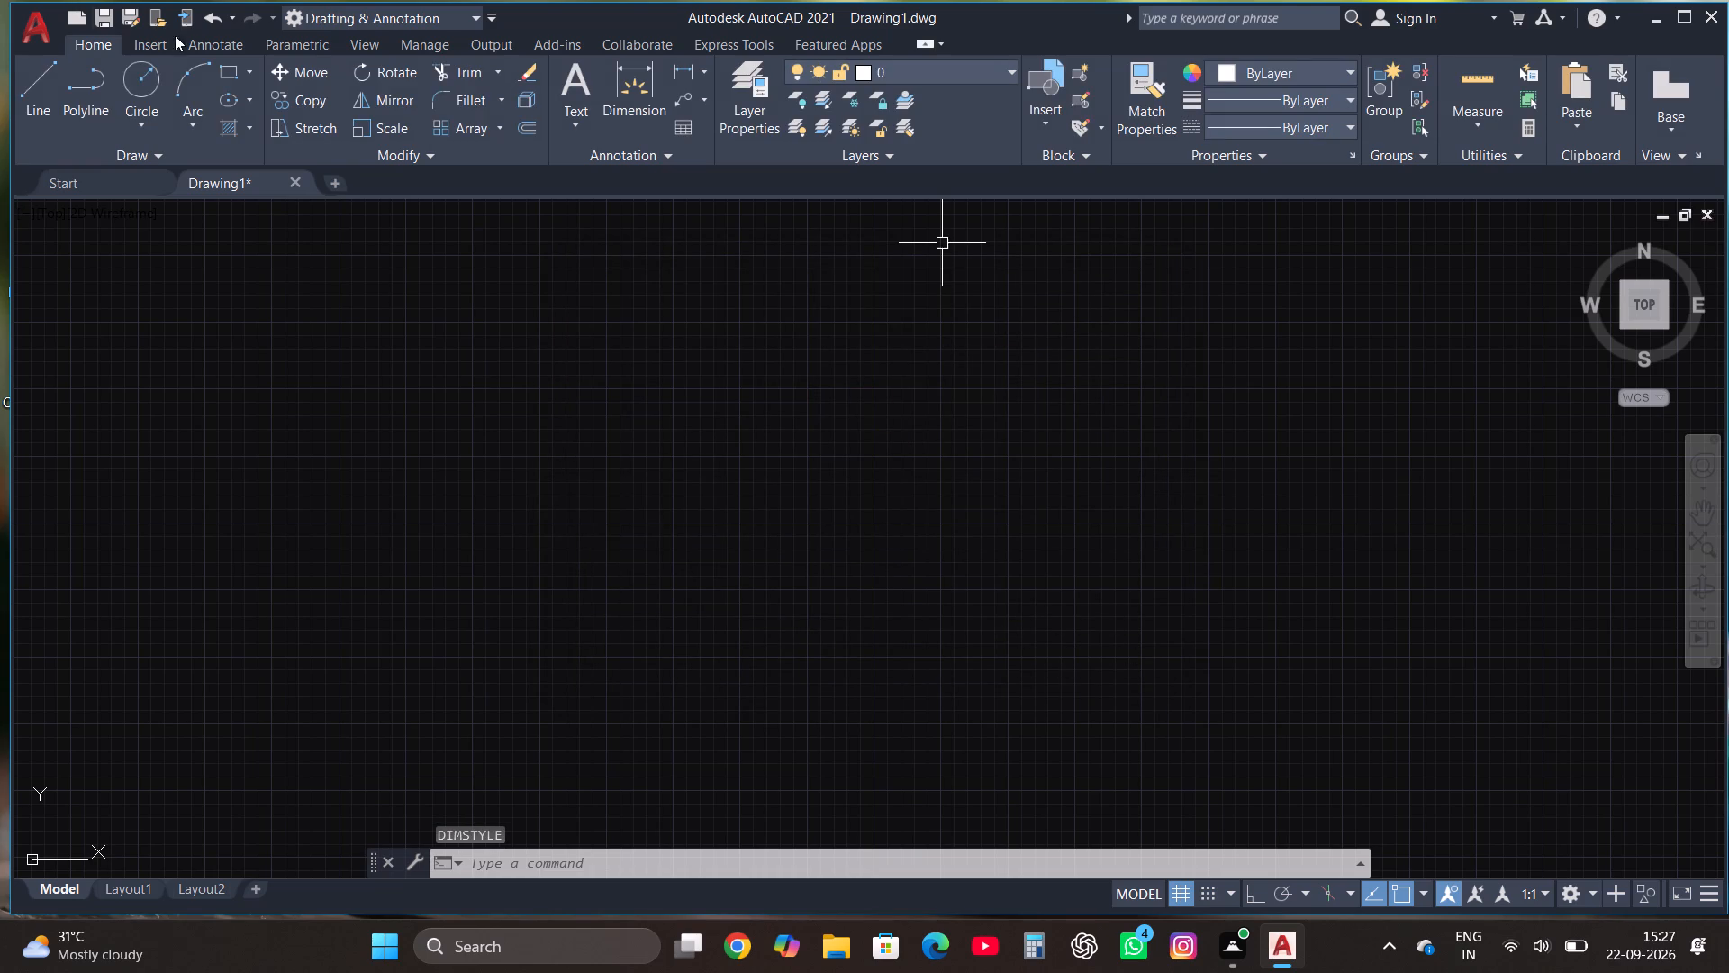
# Draw a 40' by 40' rectangle for the outer wall outline.
pyautogui.click(222, 77)
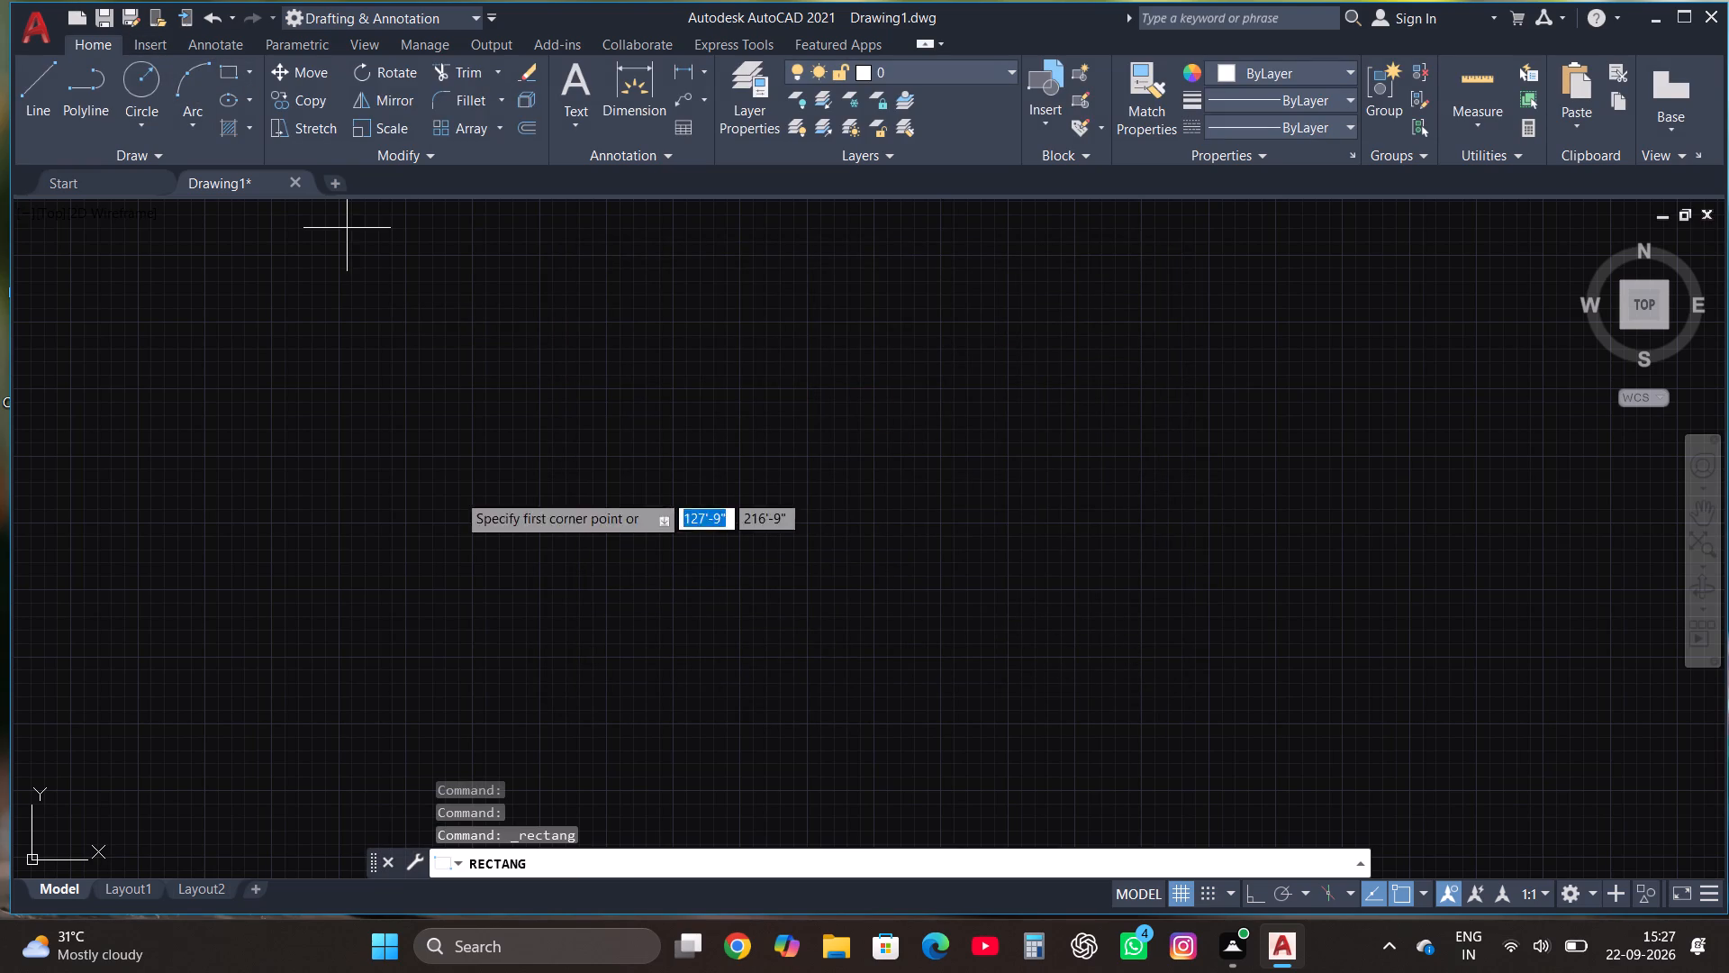
pyautogui.click(472, 407)
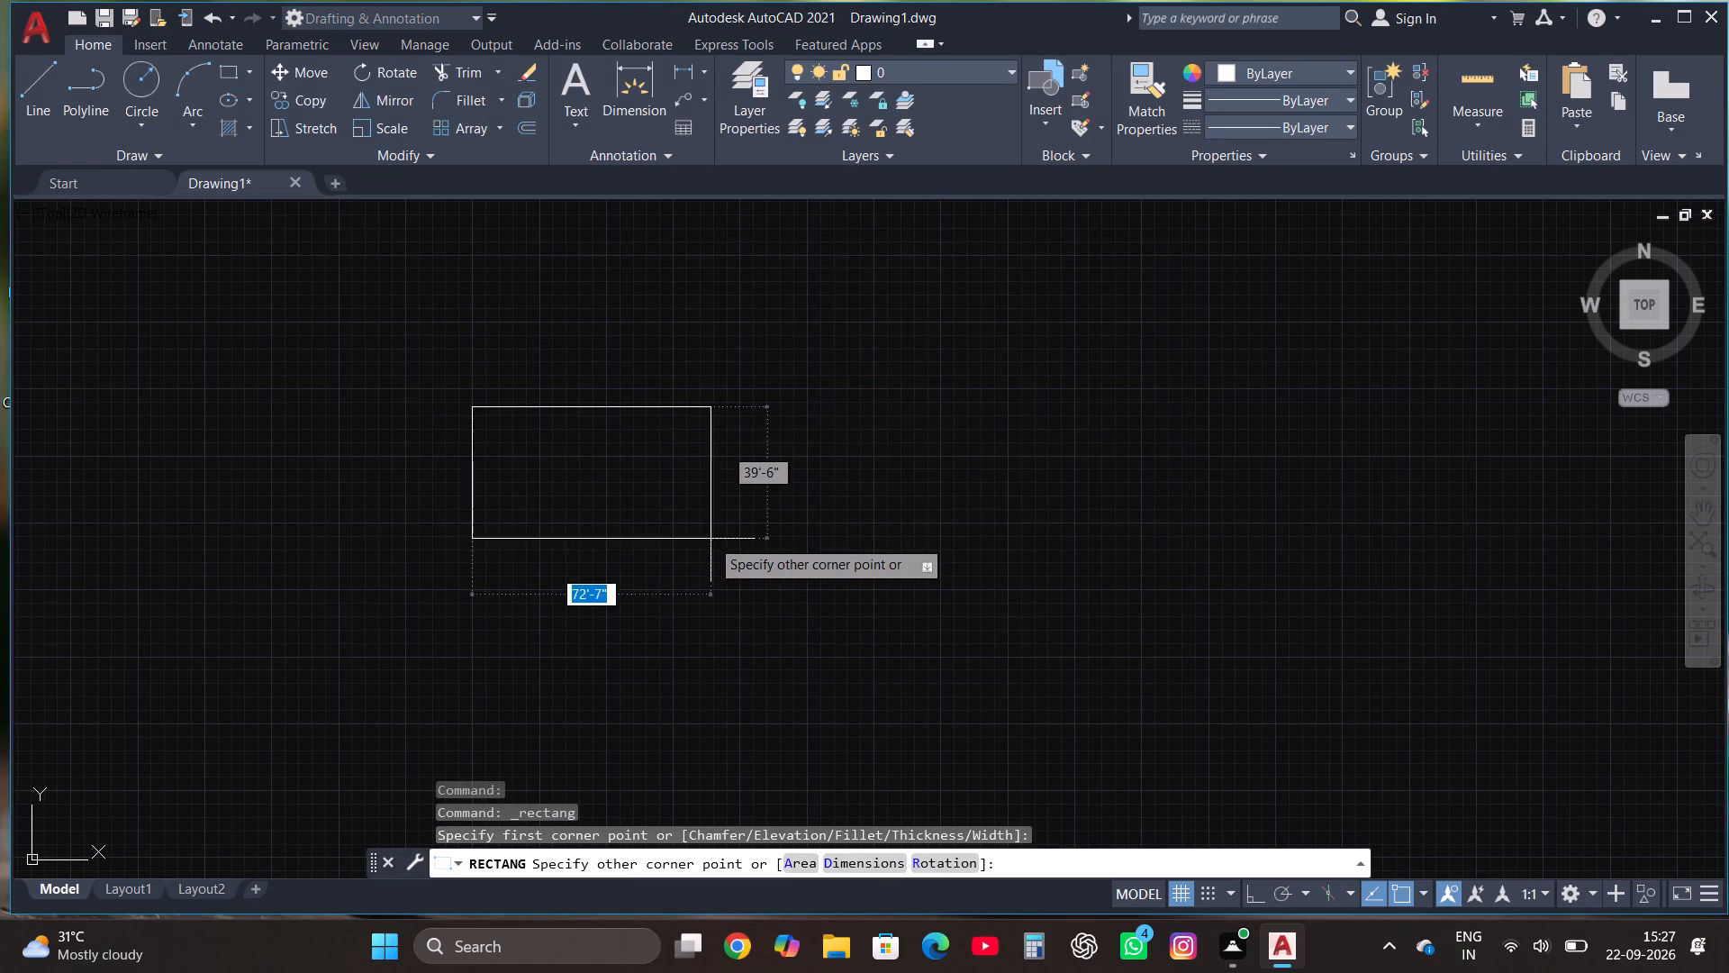
pyautogui.write("40'")
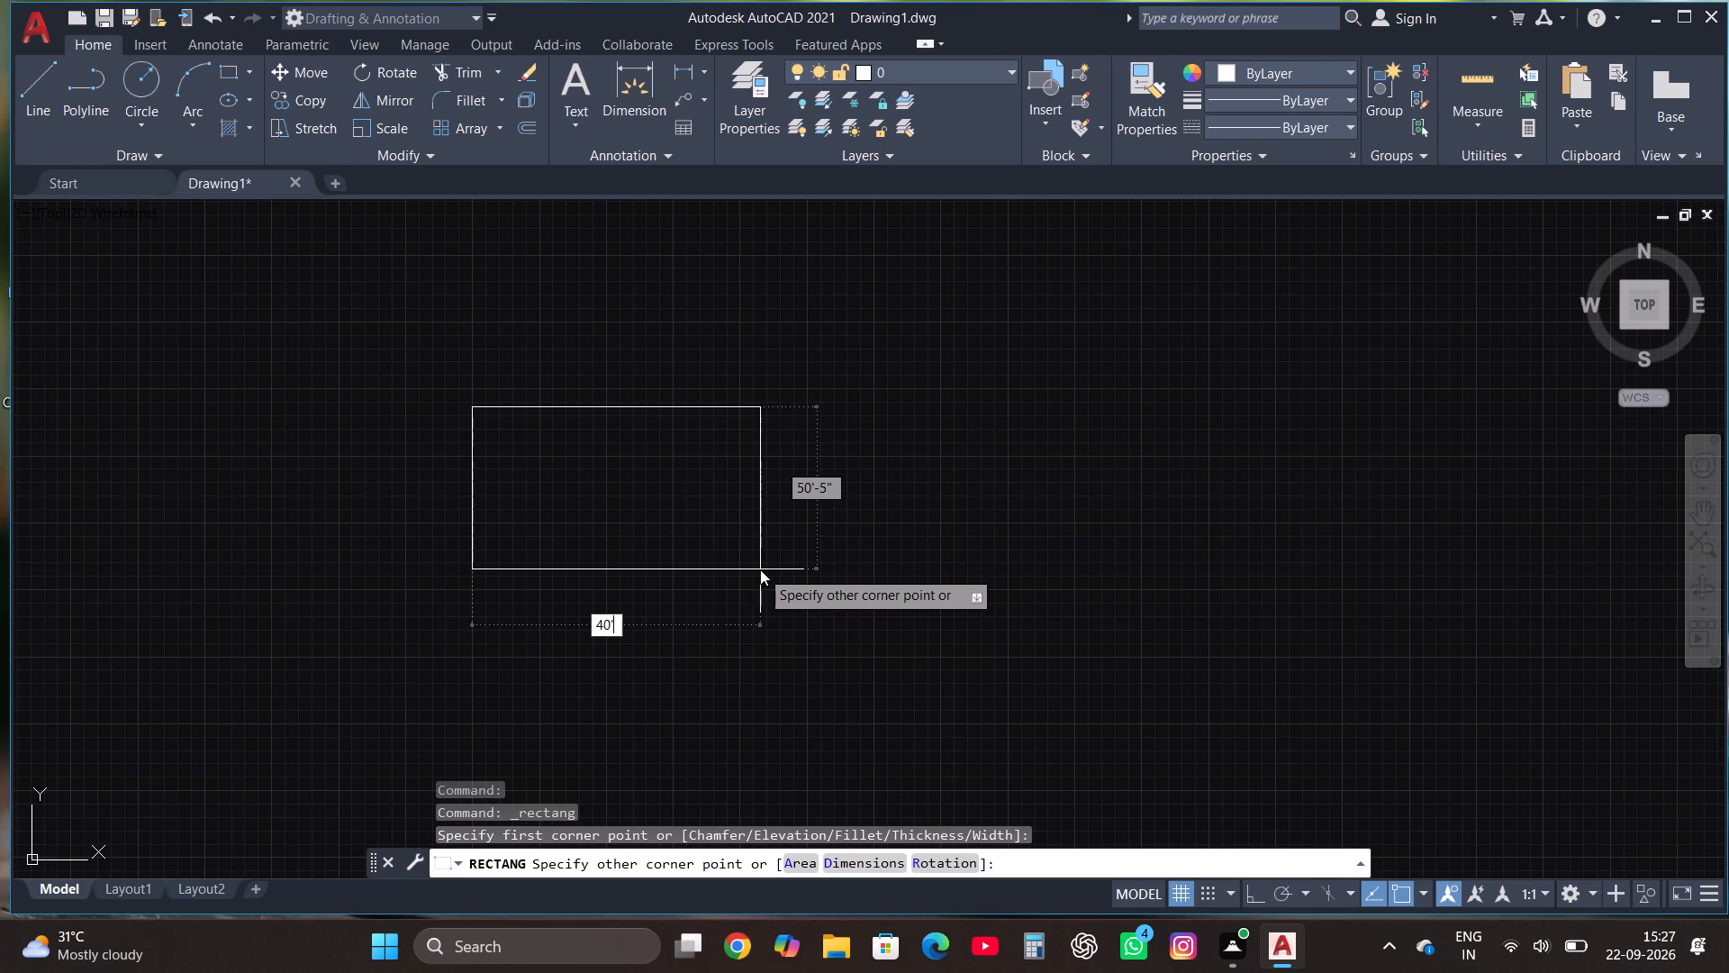
pyautogui.write(',1')
pyautogui.press('BackSpace')
pyautogui.write("40'")
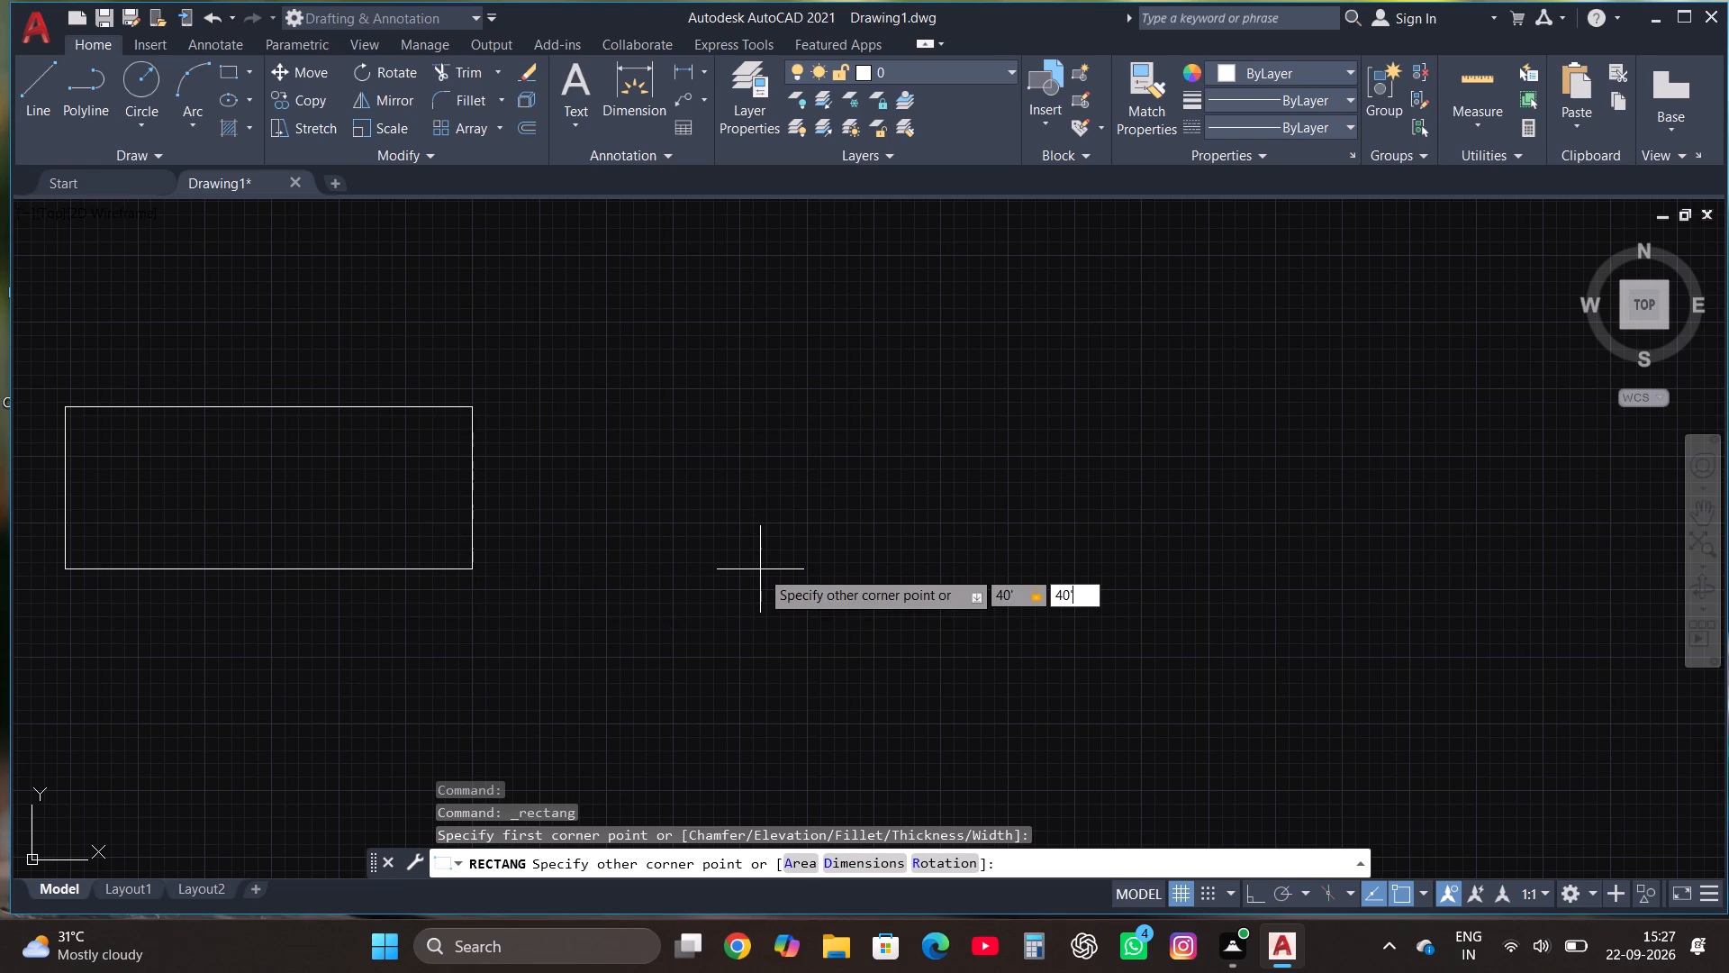
pyautogui.press('Return')
# Offset the 40' square inward by 9" to form the wall thickness.
pyautogui.scroll(-2, 760, 569)
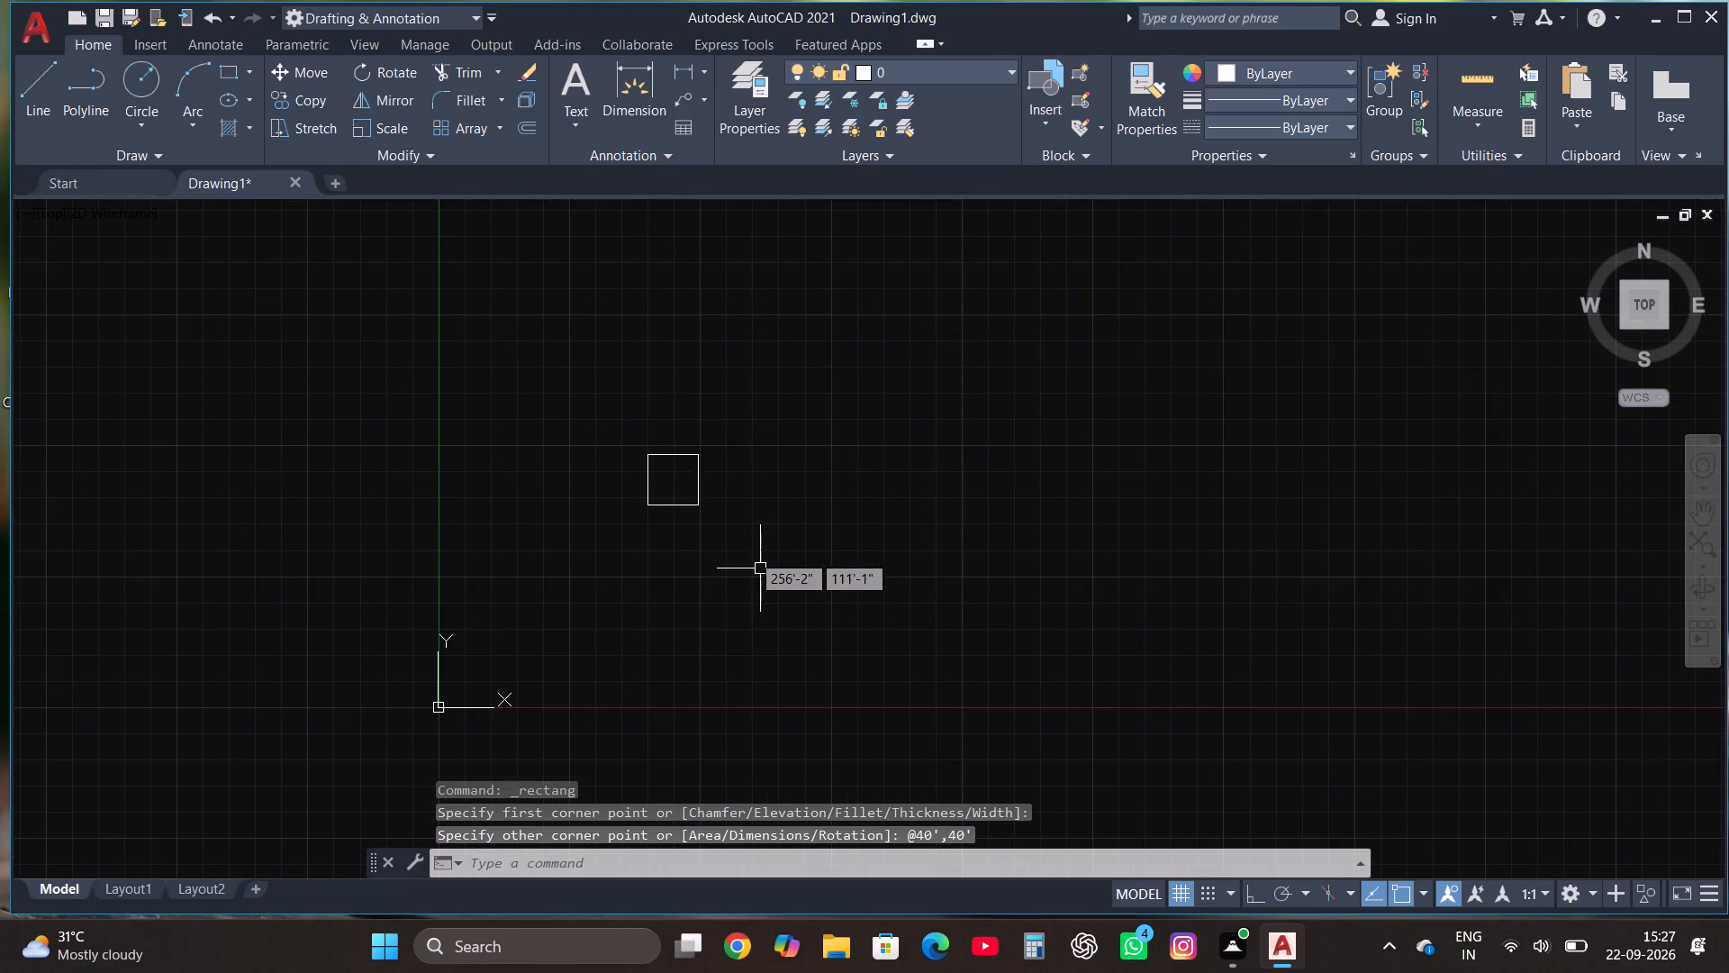
pyautogui.scroll(4, 654, 470)
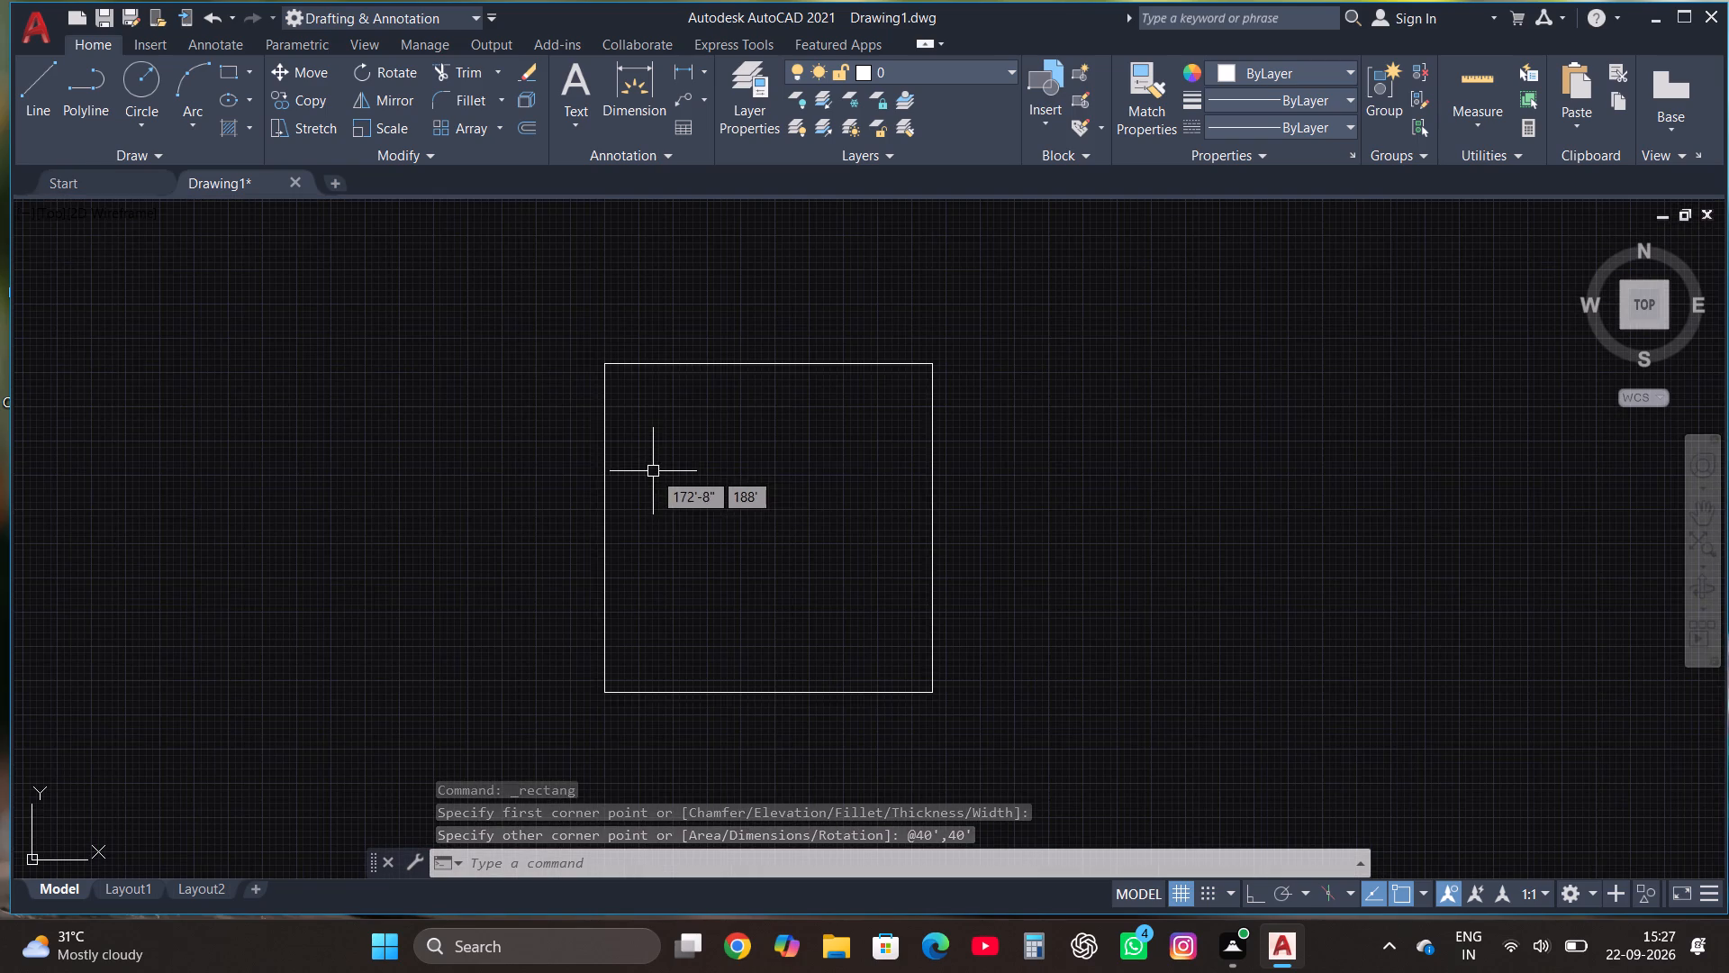
pyautogui.moveTo(654, 471); pyautogui.dragTo(631, 432)
pyautogui.click(569, 365)
pyautogui.click(528, 122)
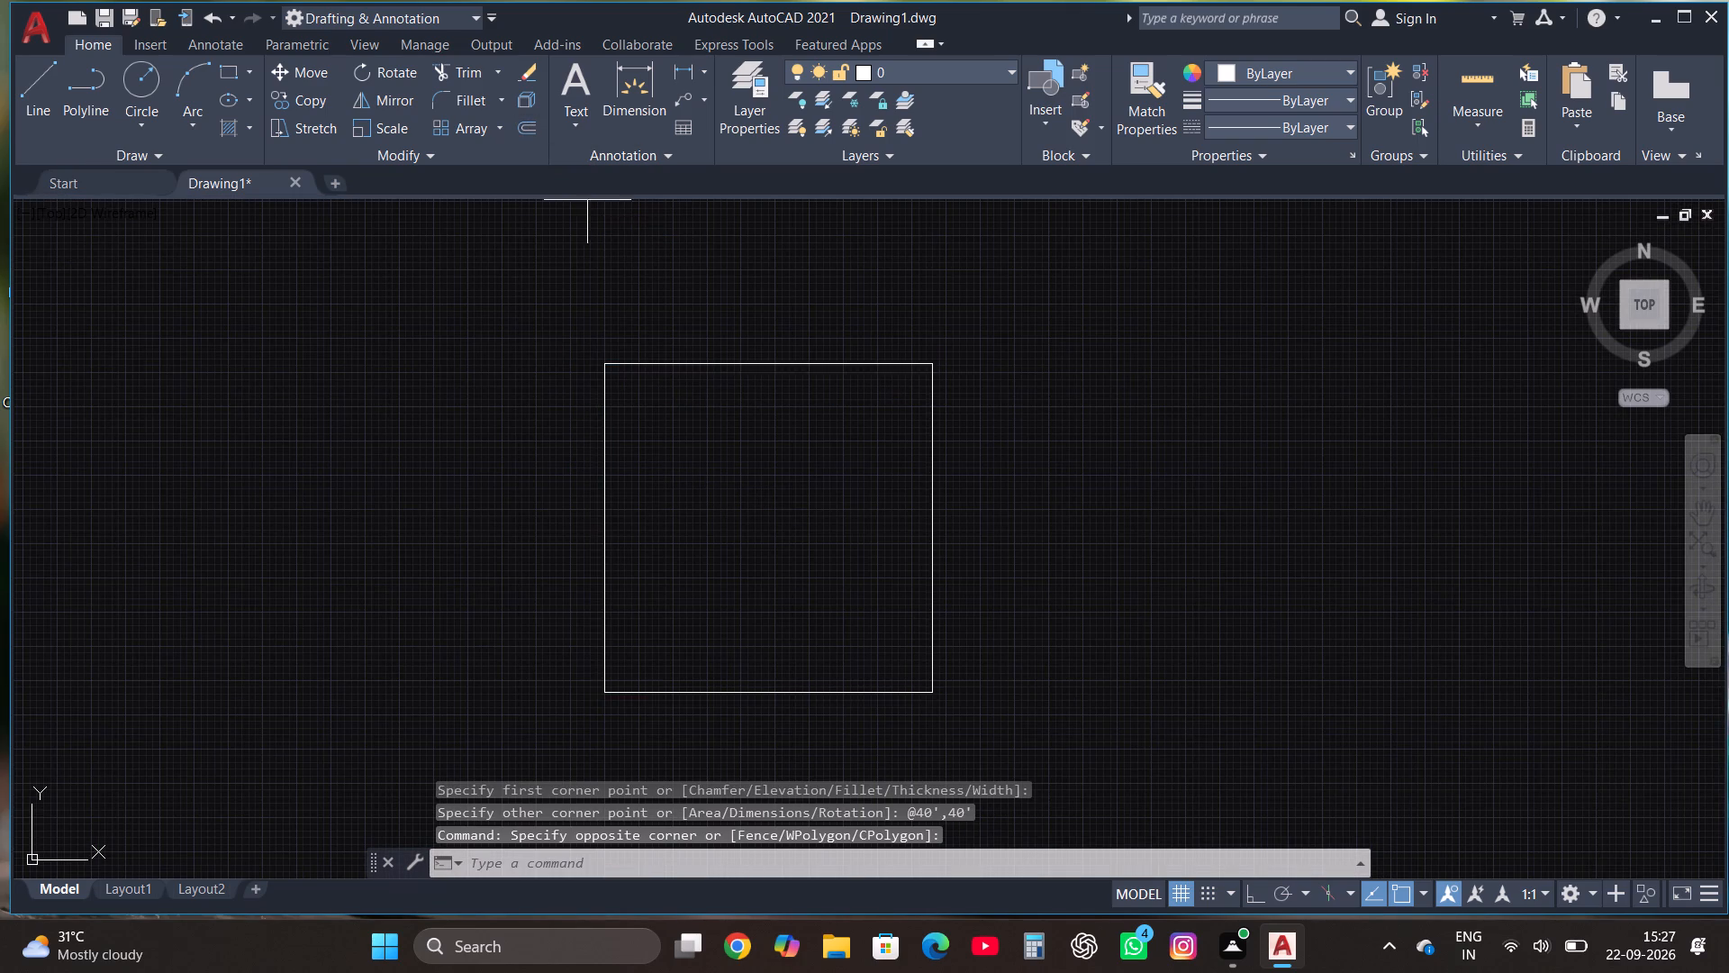
pyautogui.click(739, 364)
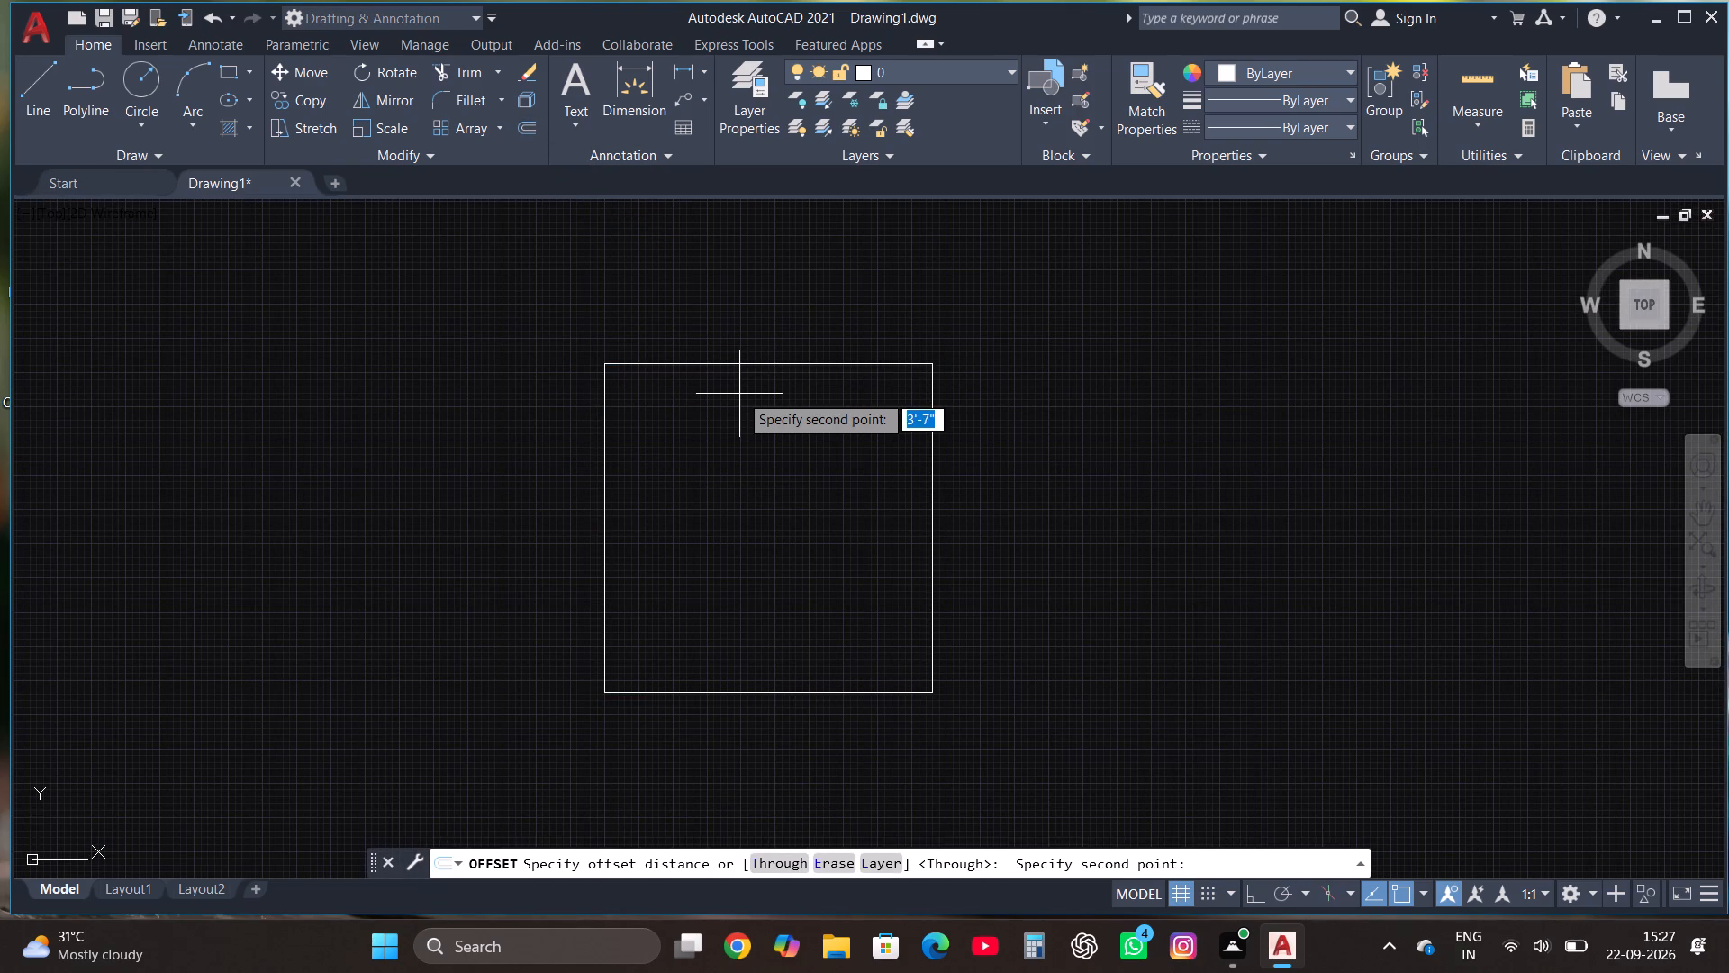
pyautogui.click(739, 394)
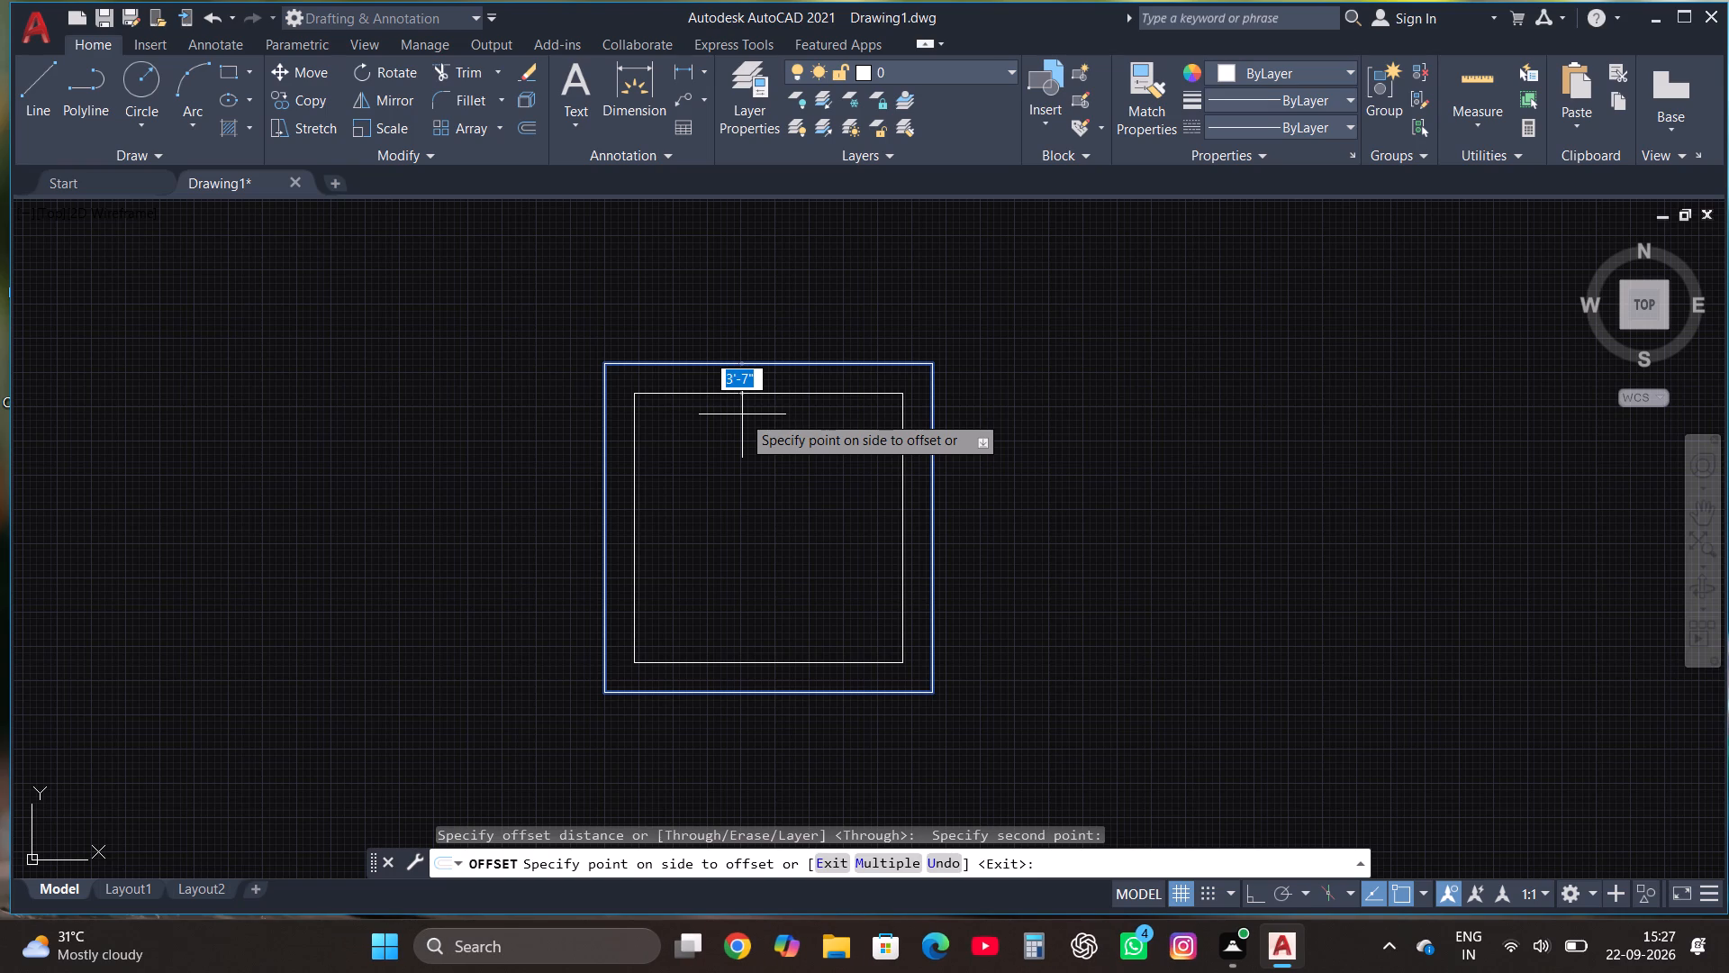
pyautogui.write('9"')
pyautogui.press('Return')
pyautogui.press('Escape')
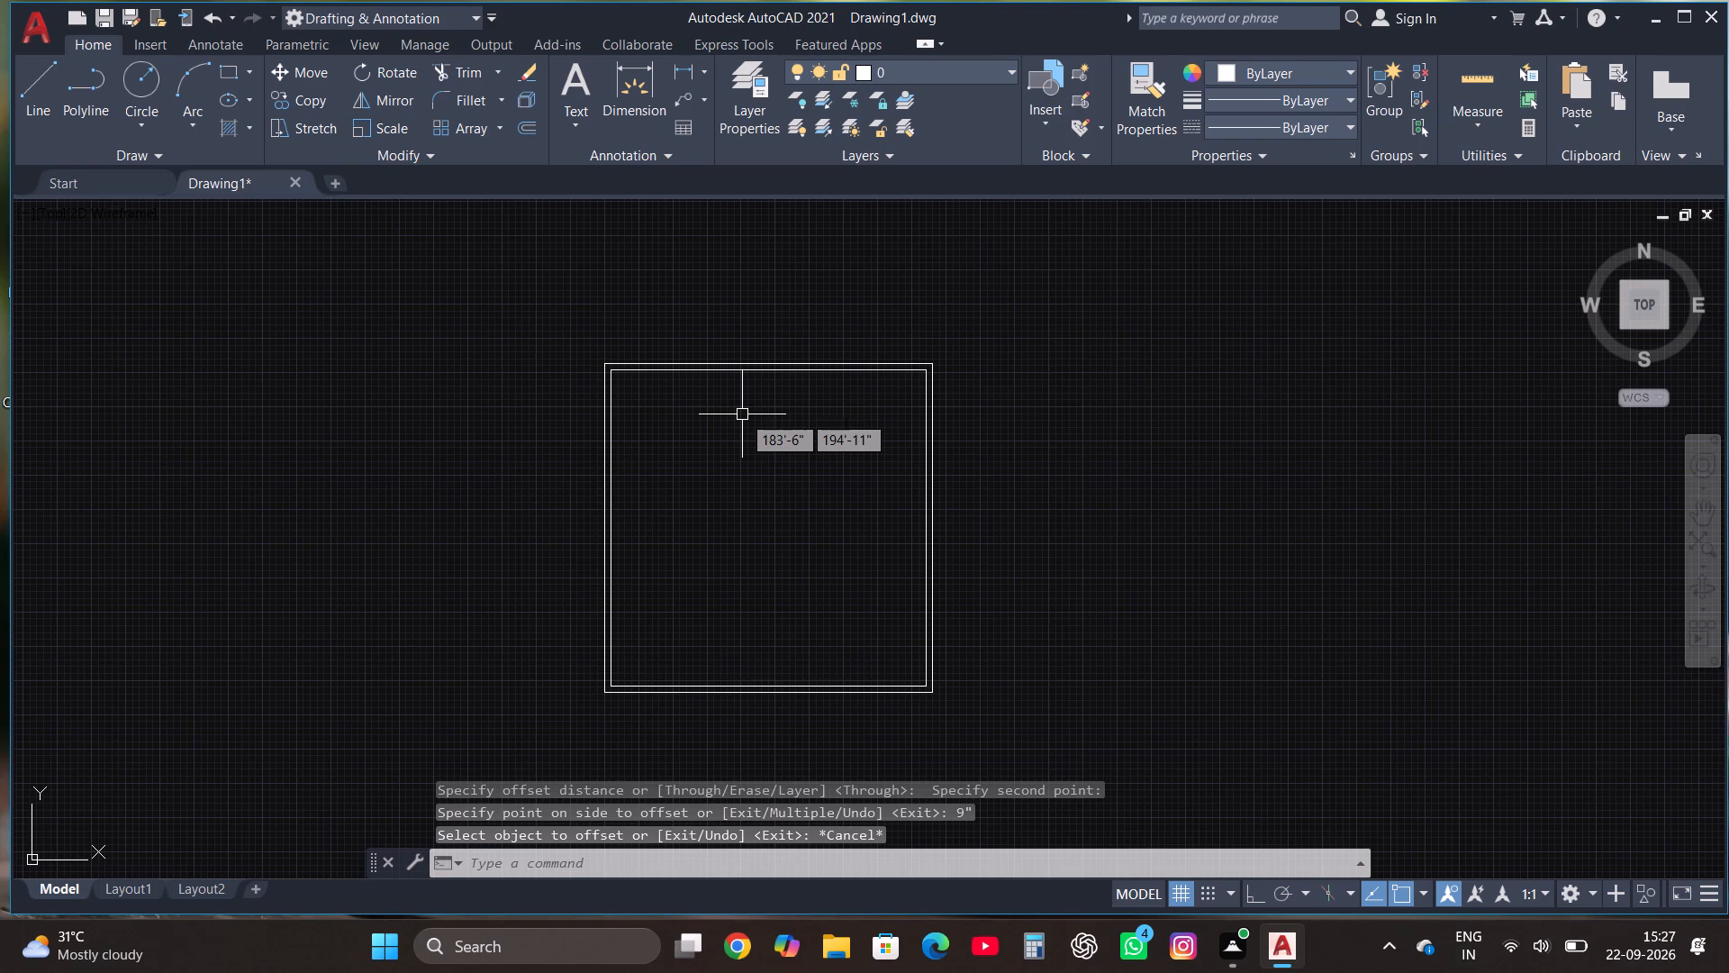
# Turn on Ortho mode while starting a trial line from the inner wall's upper-left corner, then abandon the line.
pyautogui.scroll(1, 742, 414)
pyautogui.click(34, 82)
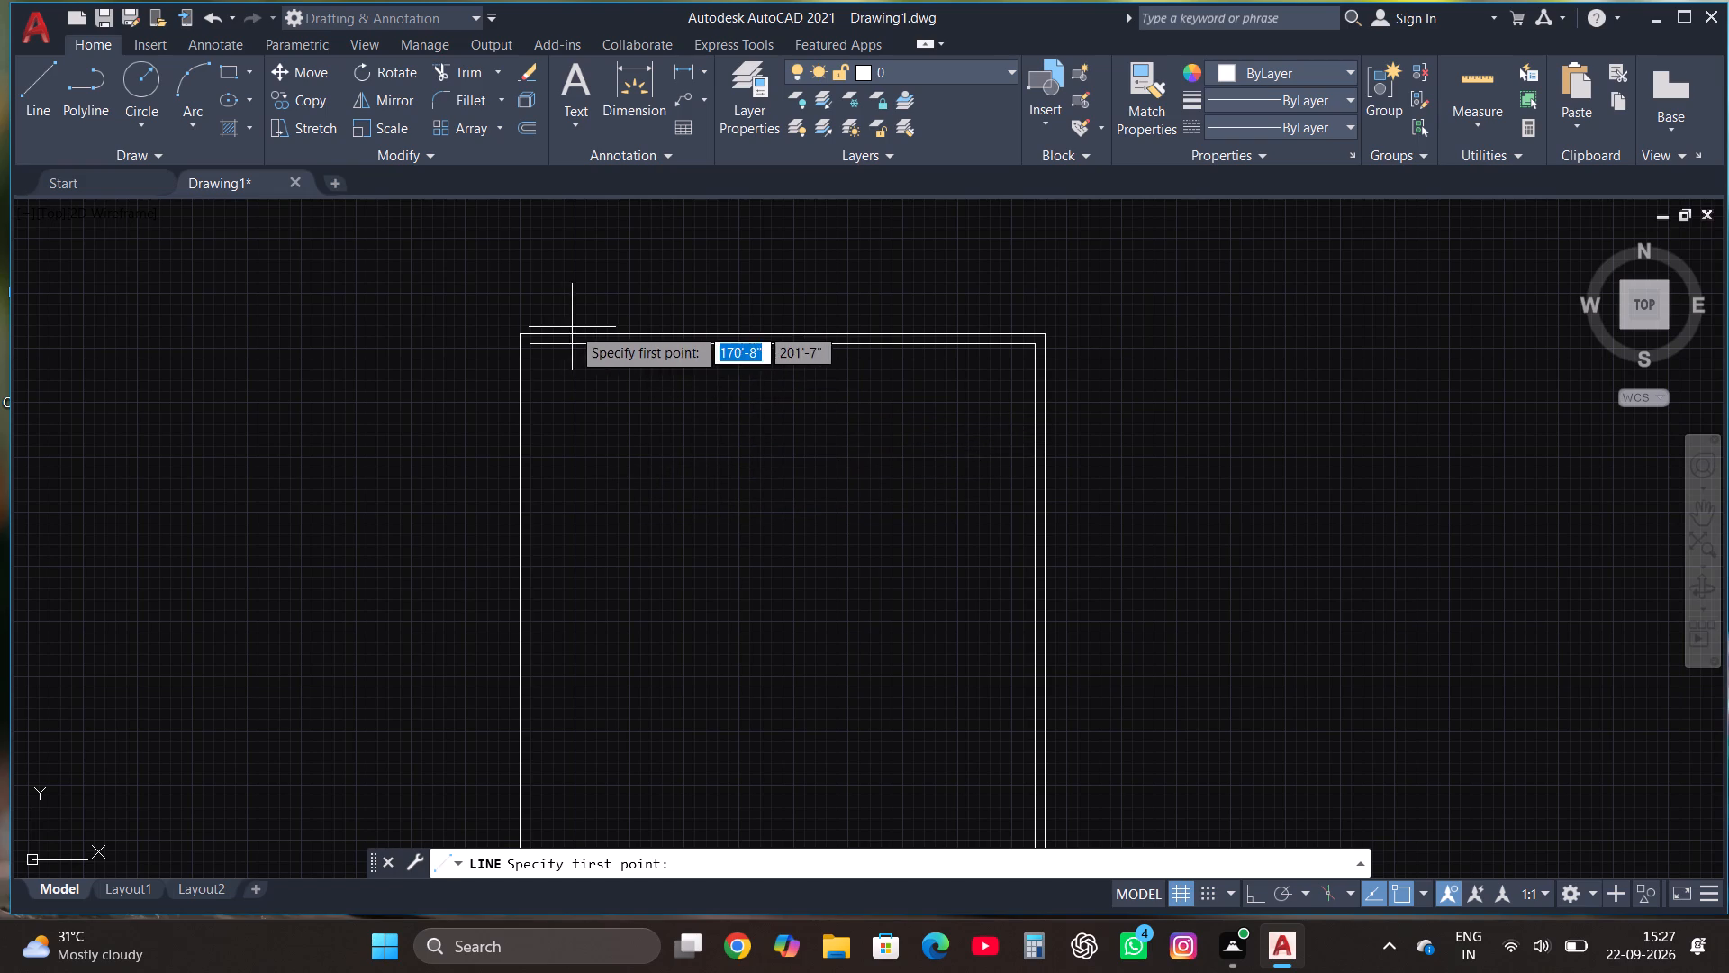
pyautogui.scroll(1, 572, 327)
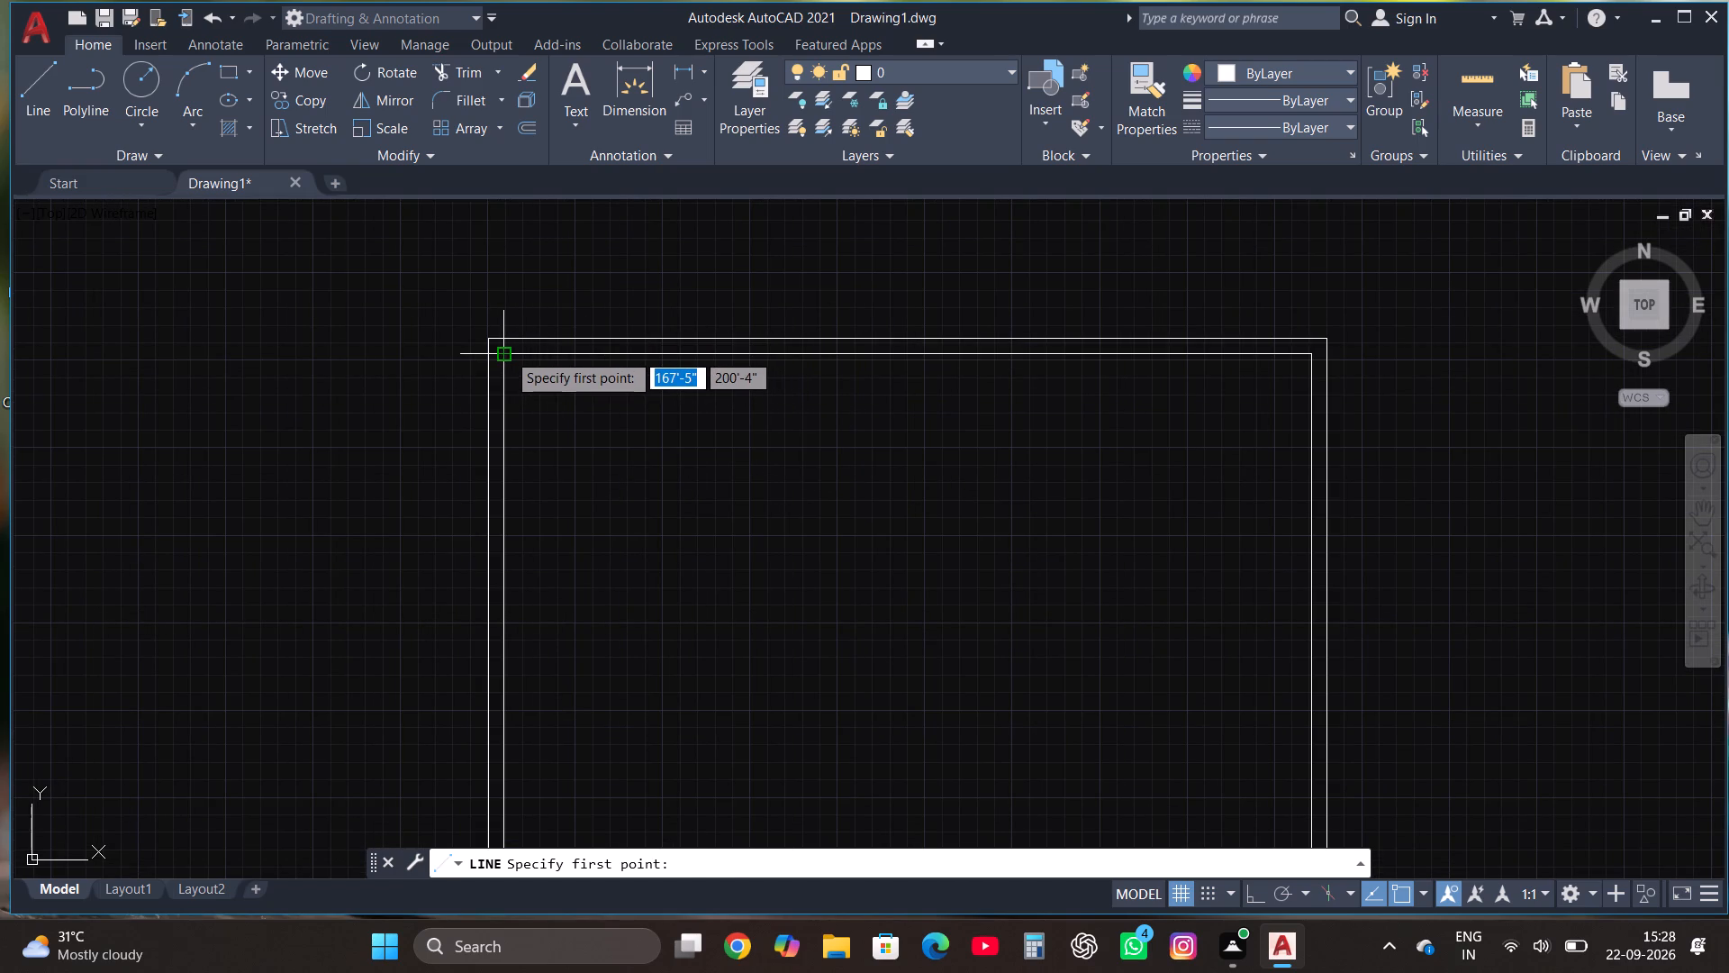
pyautogui.click(507, 352)
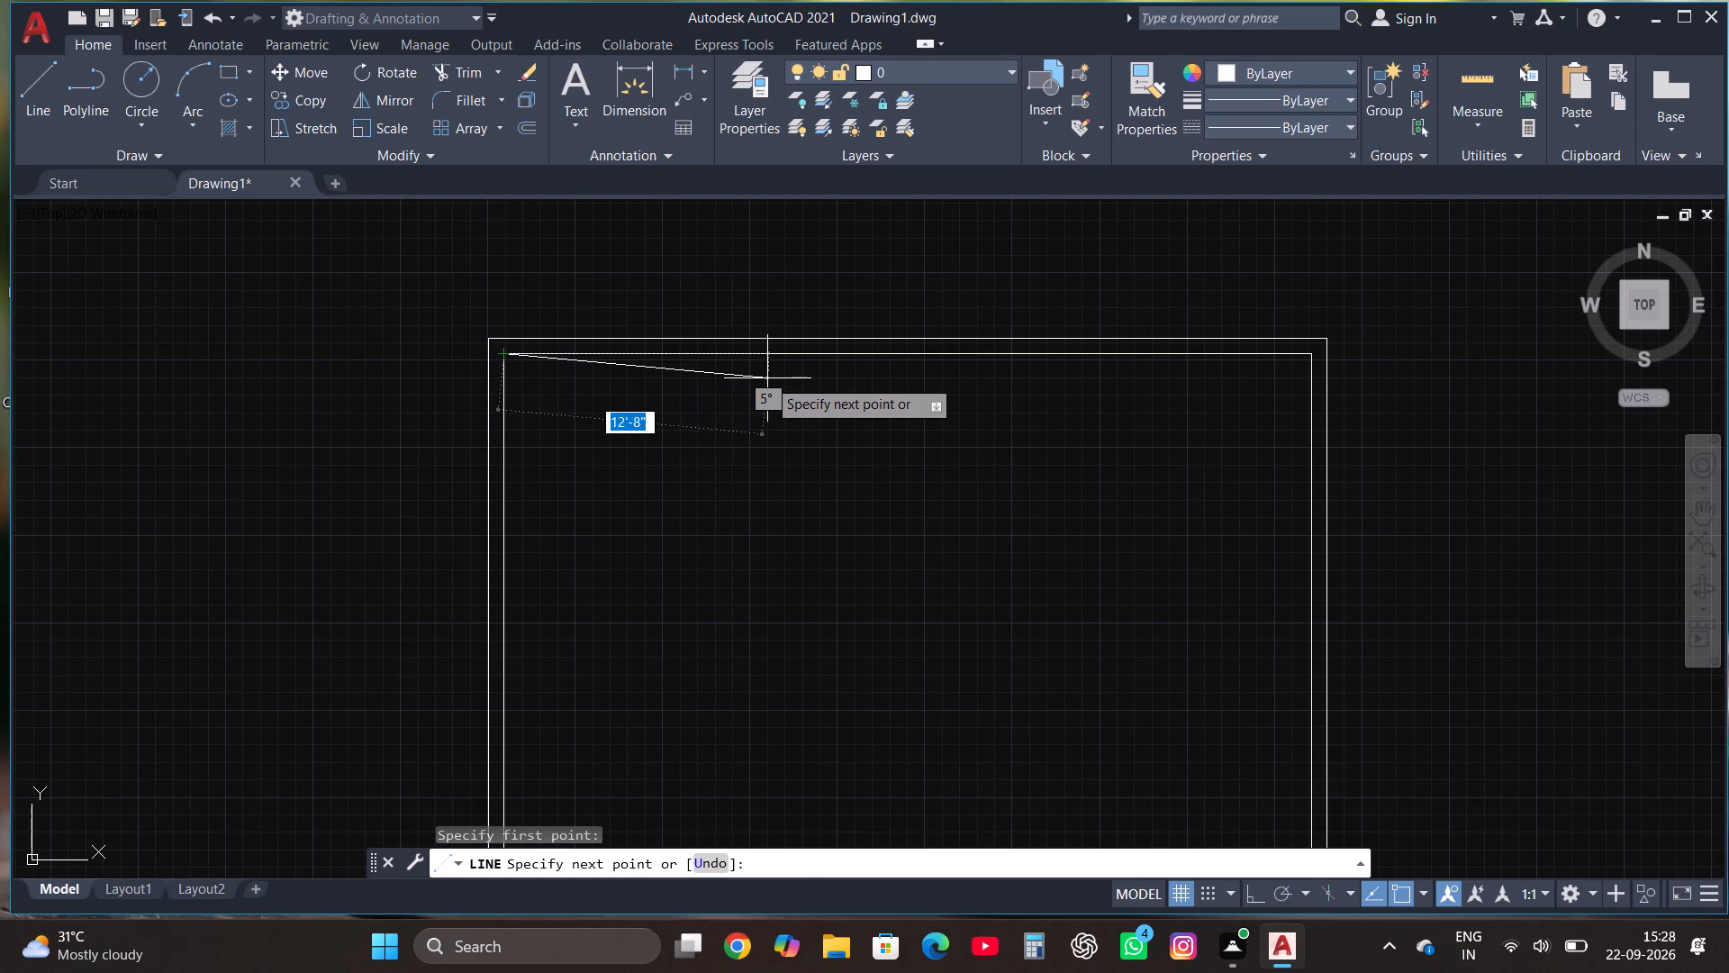
pyautogui.press('F8')
pyautogui.scroll(-2, 769, 378)
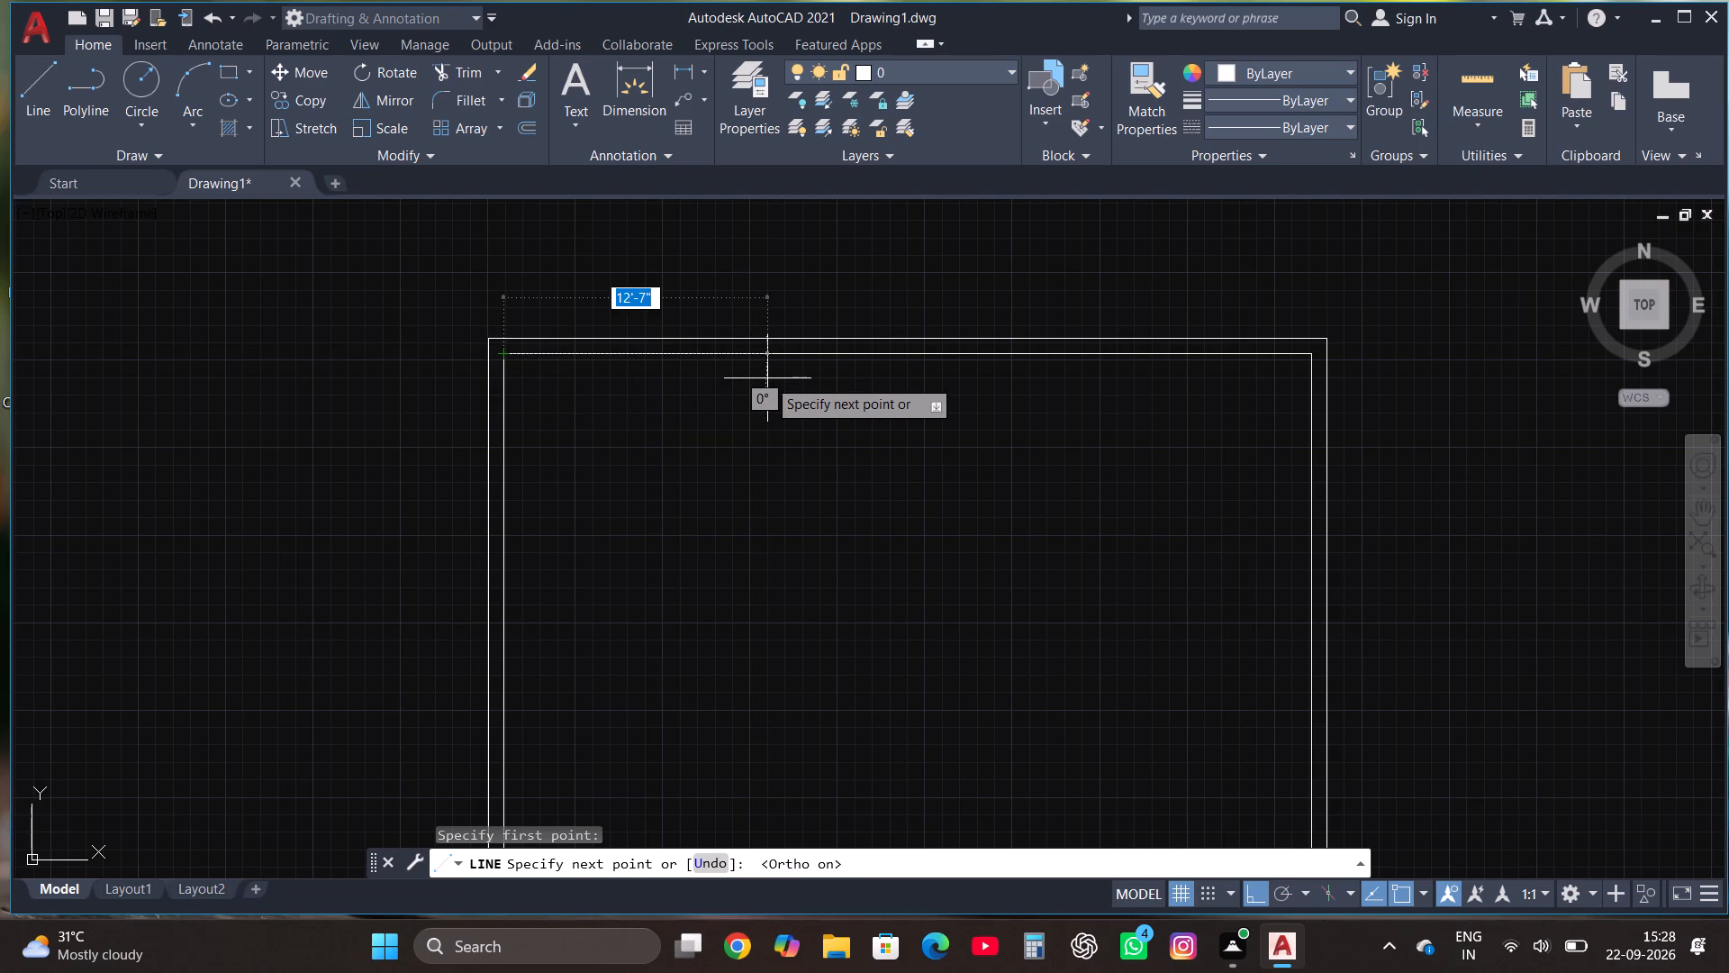
pyautogui.scroll(-2, 778, 378)
pyautogui.press('Escape')
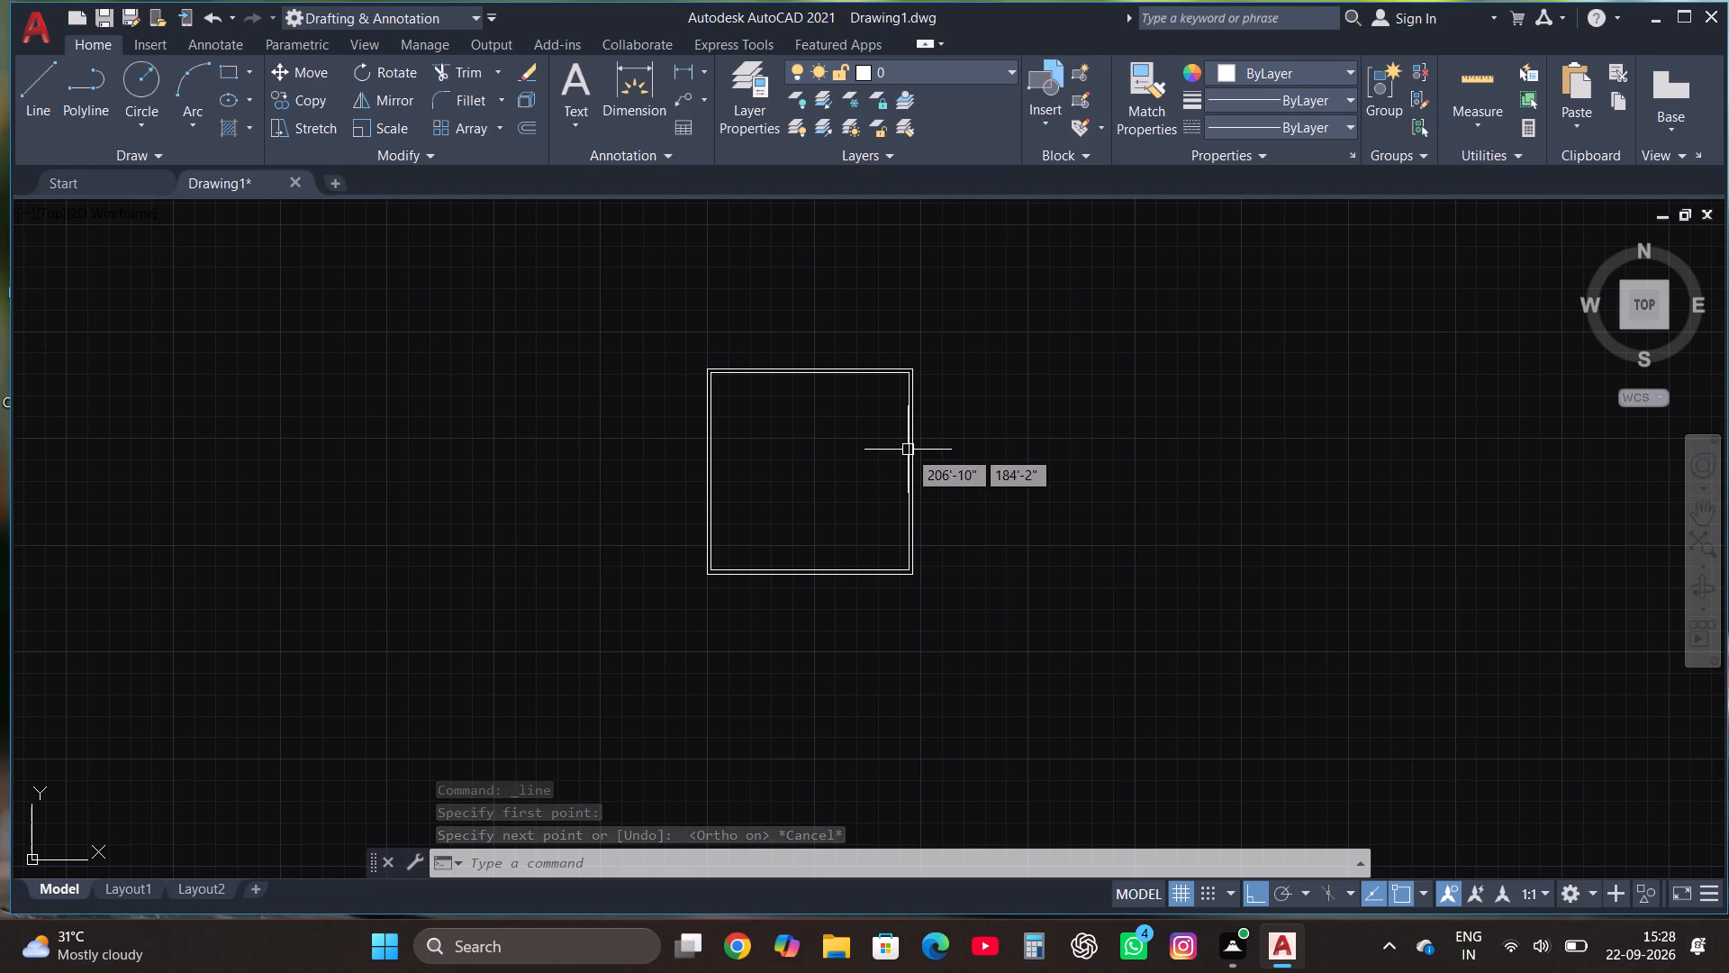
# Erase both square wall outlines.
pyautogui.click(932, 492)
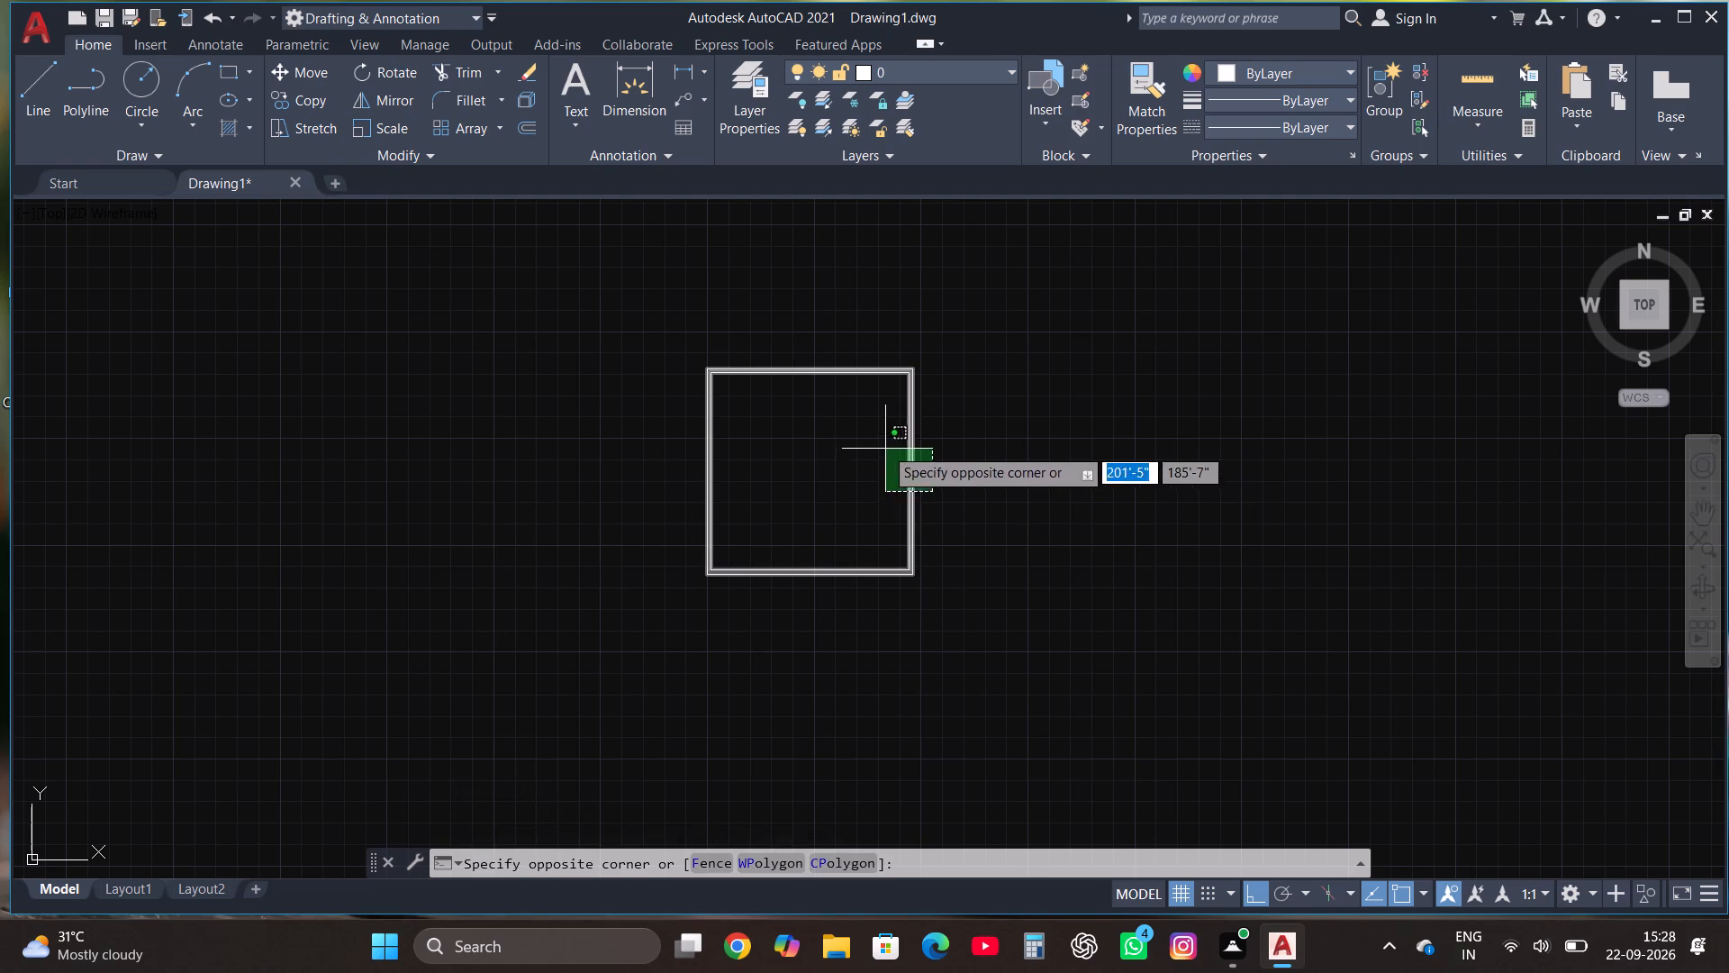
pyautogui.click(884, 447)
pyautogui.press('Delete')
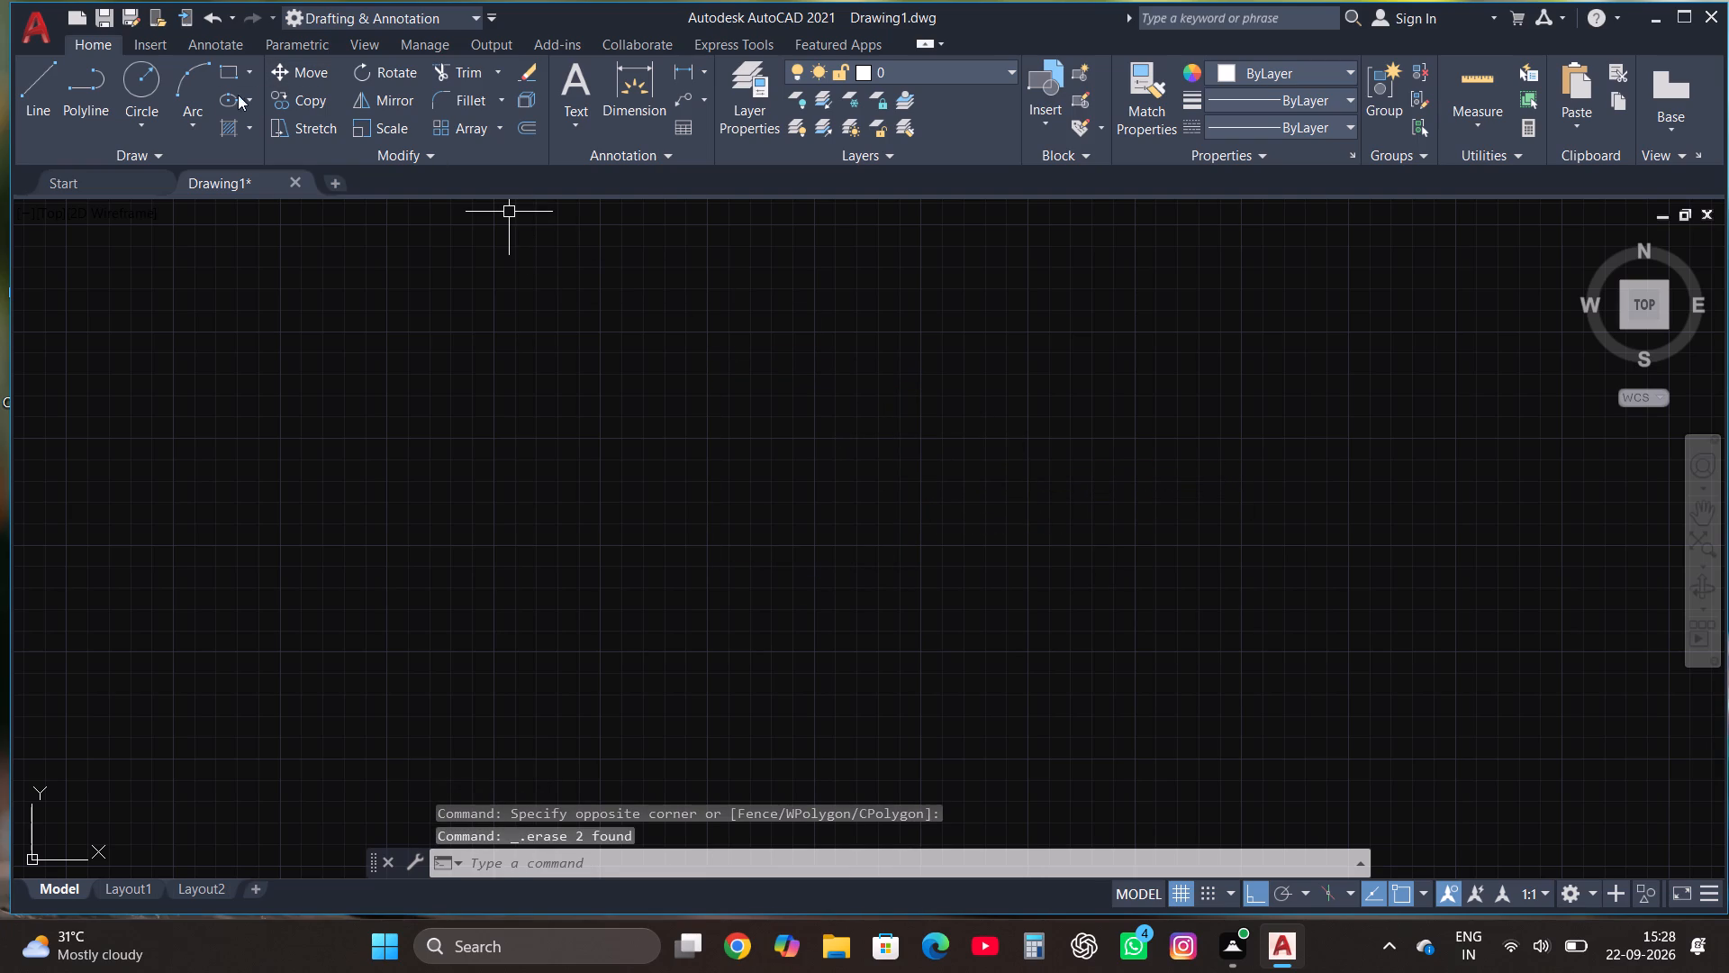
# Draw a 50' by 40' rectangle for the new outer wall outline.
pyautogui.click(224, 68)
pyautogui.click(499, 403)
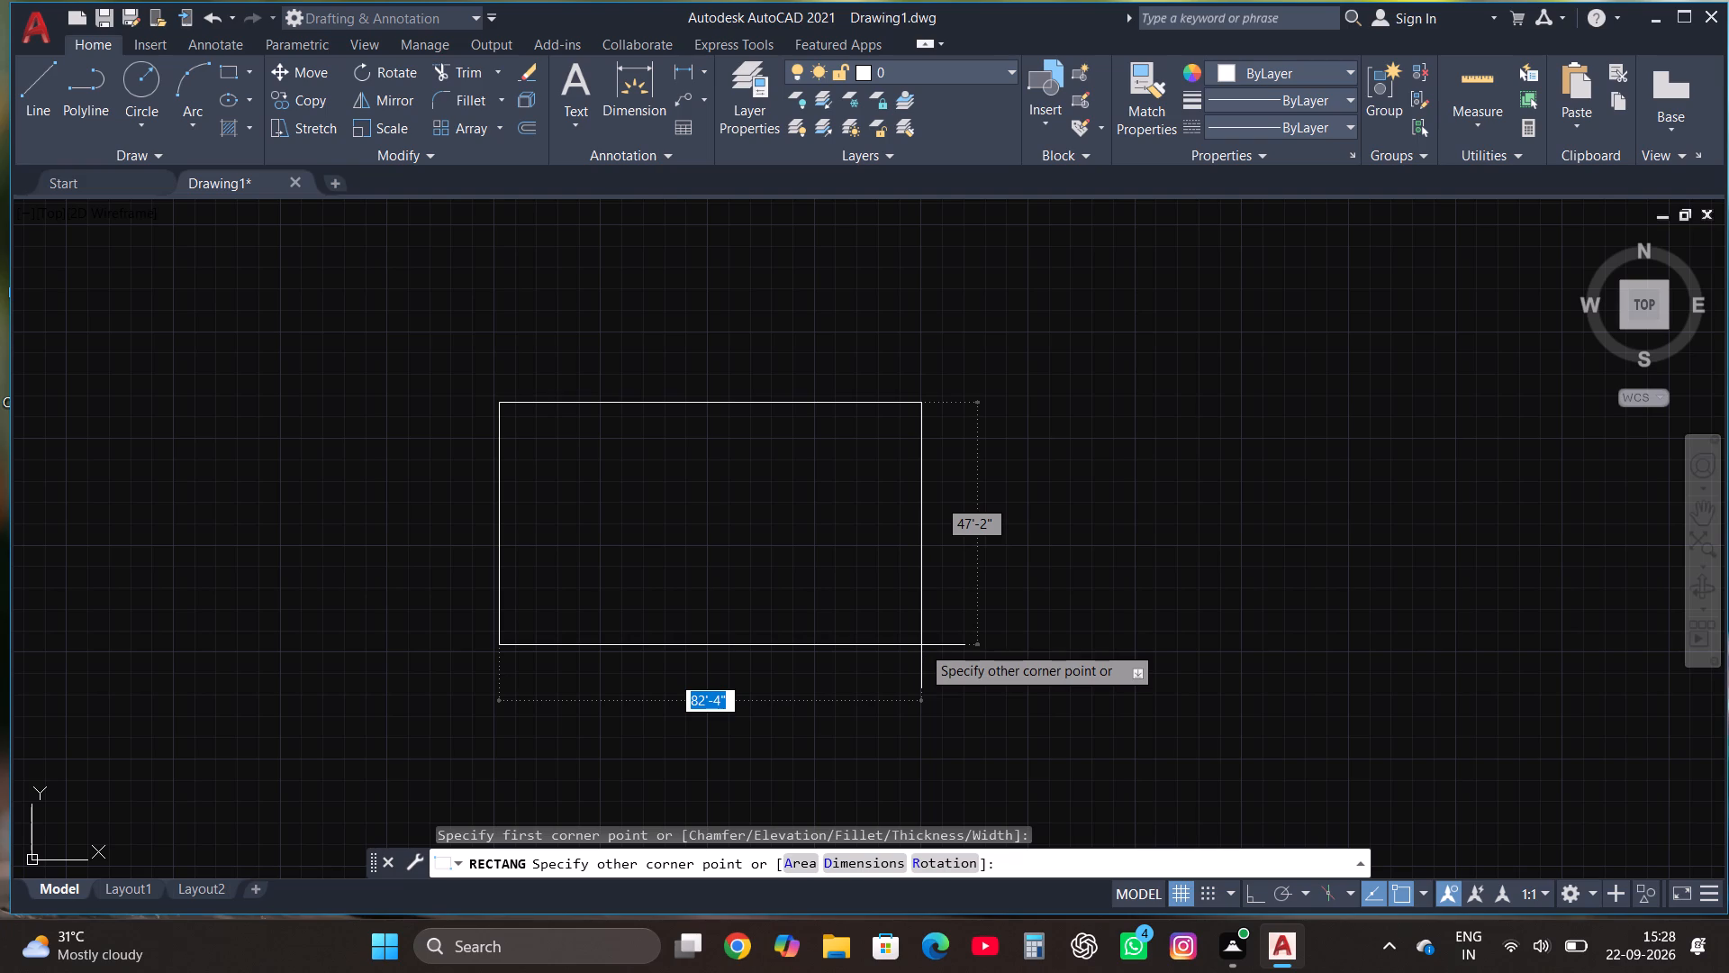
pyautogui.write("50'40")
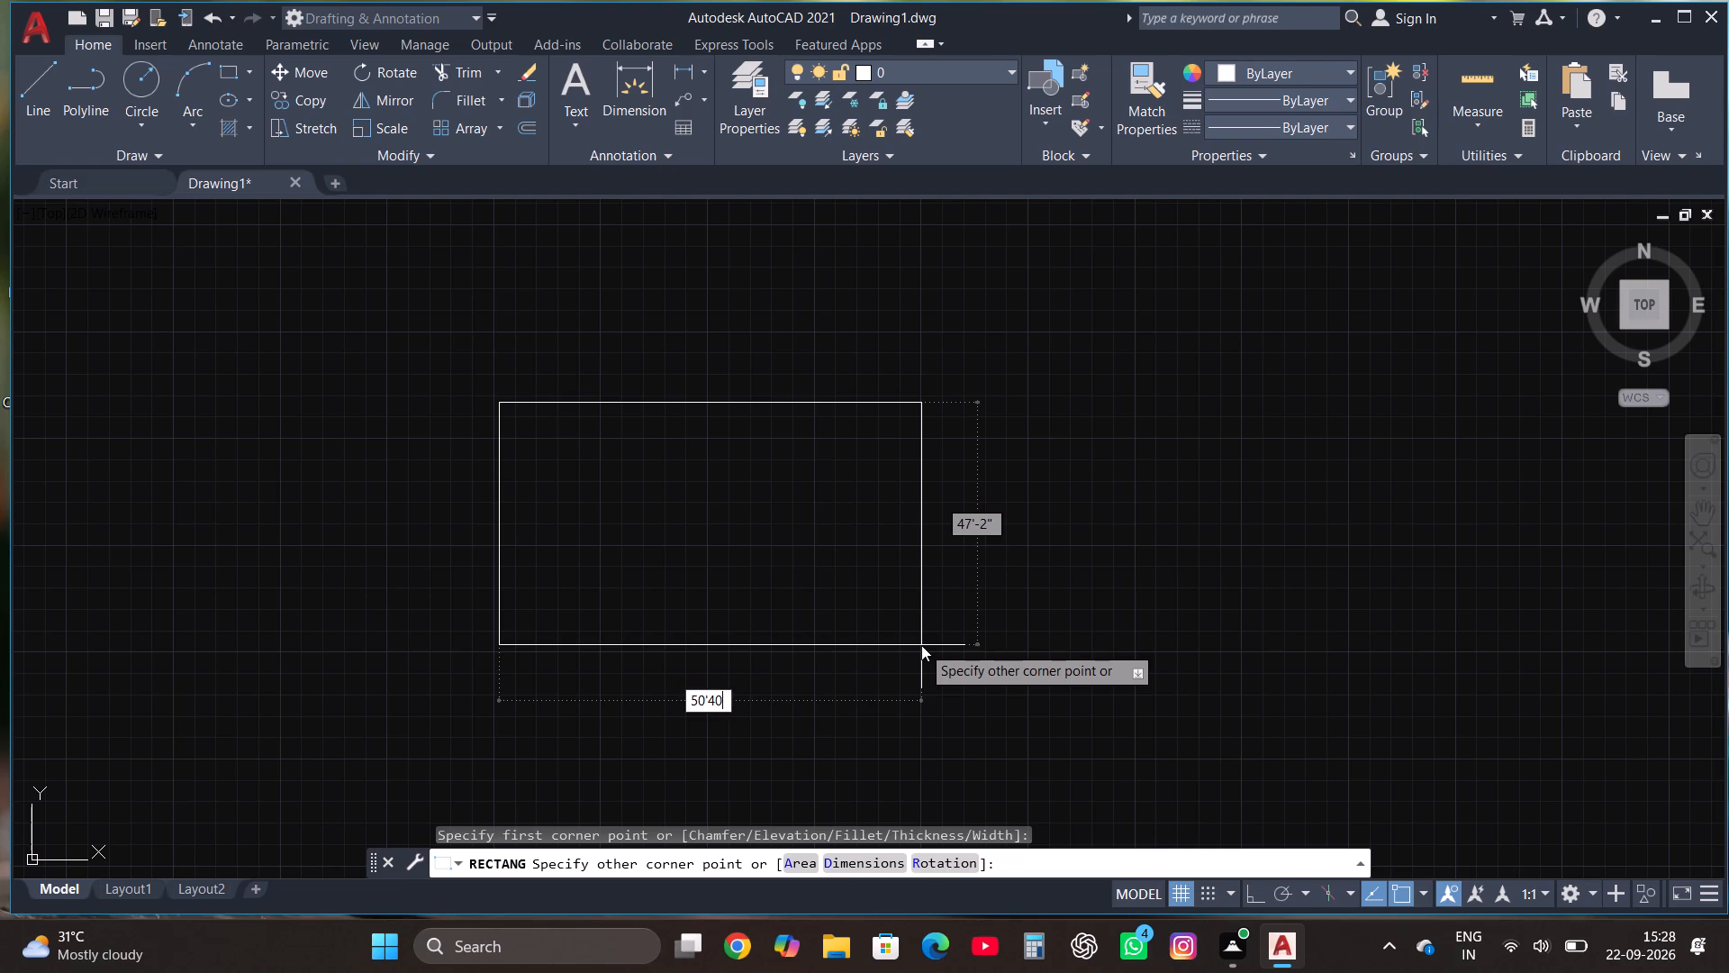
pyautogui.press(';')
pyautogui.press('BackSpace')
pyautogui.press(',')
pyautogui.press('BackSpace')
pyautogui.press("'")
pyautogui.press('Return')
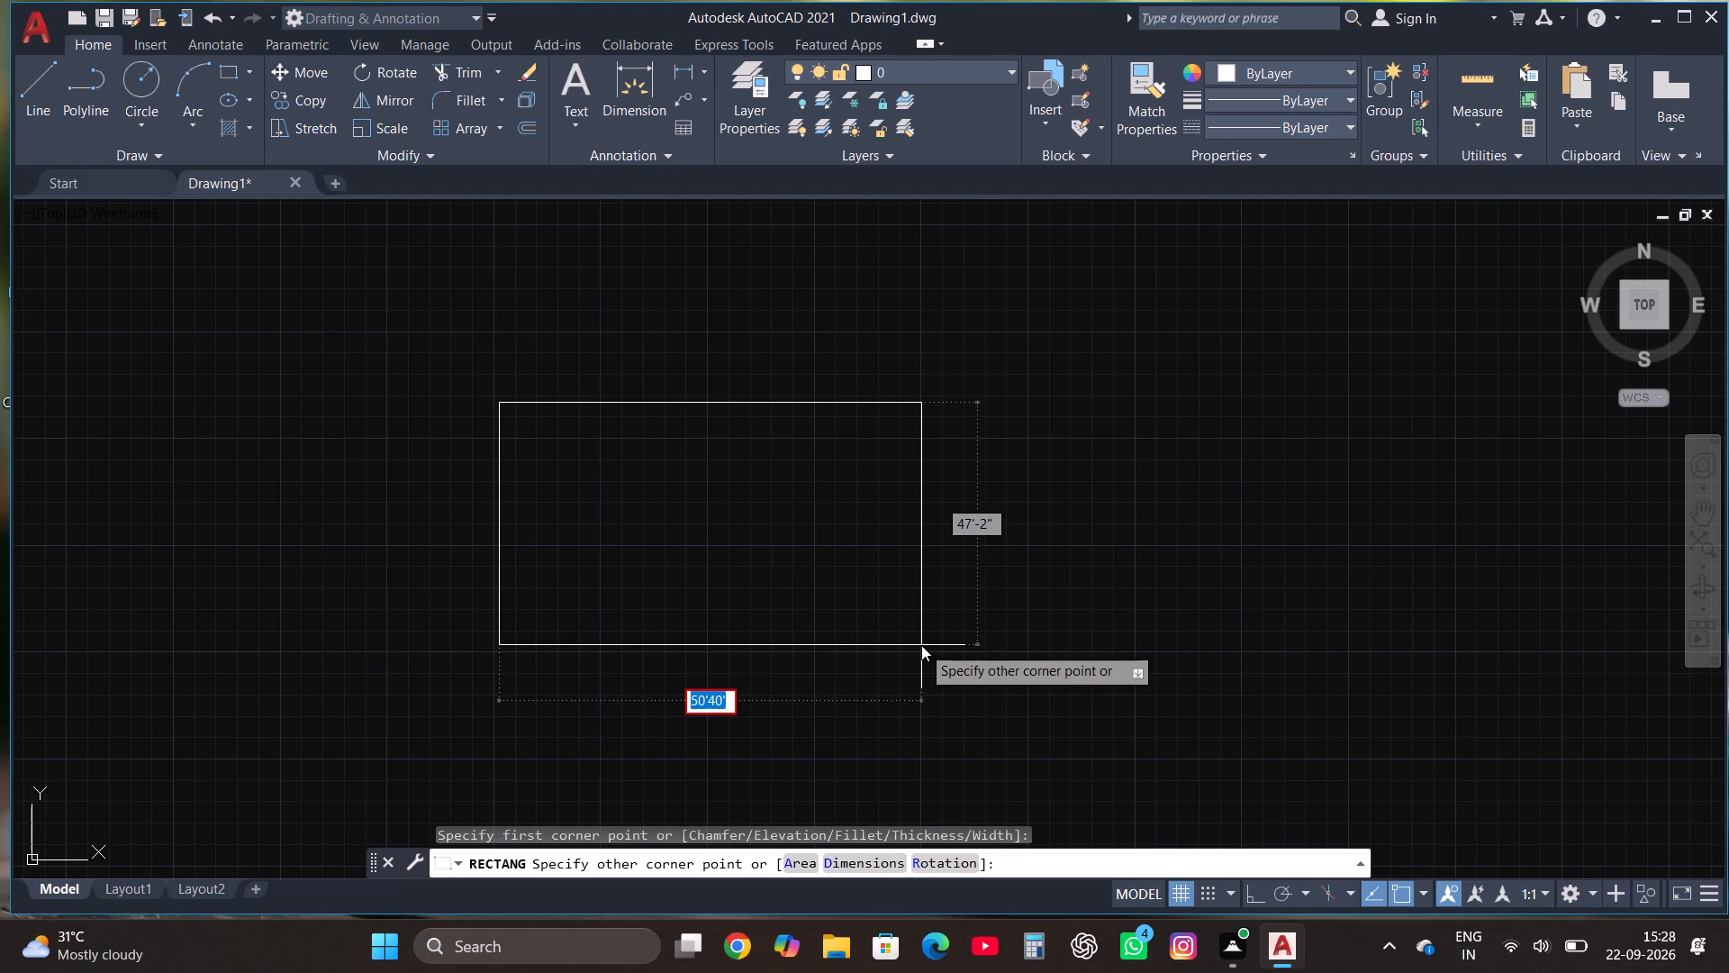
pyautogui.press('Escape')
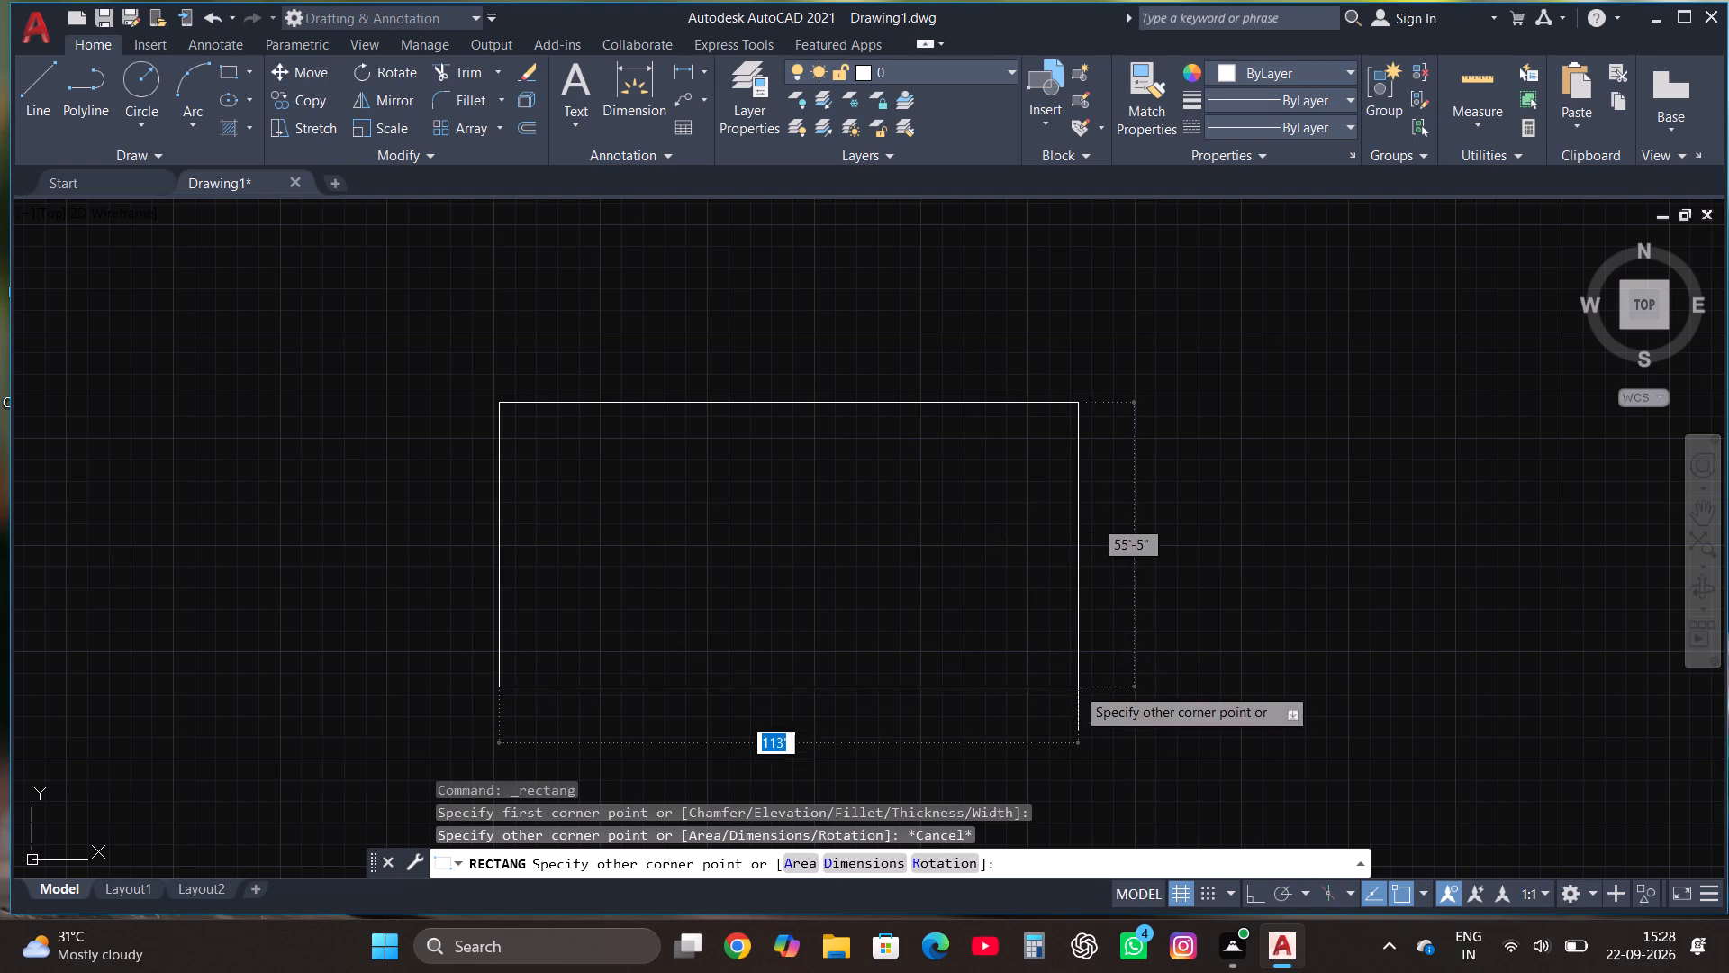
pyautogui.write("50'")
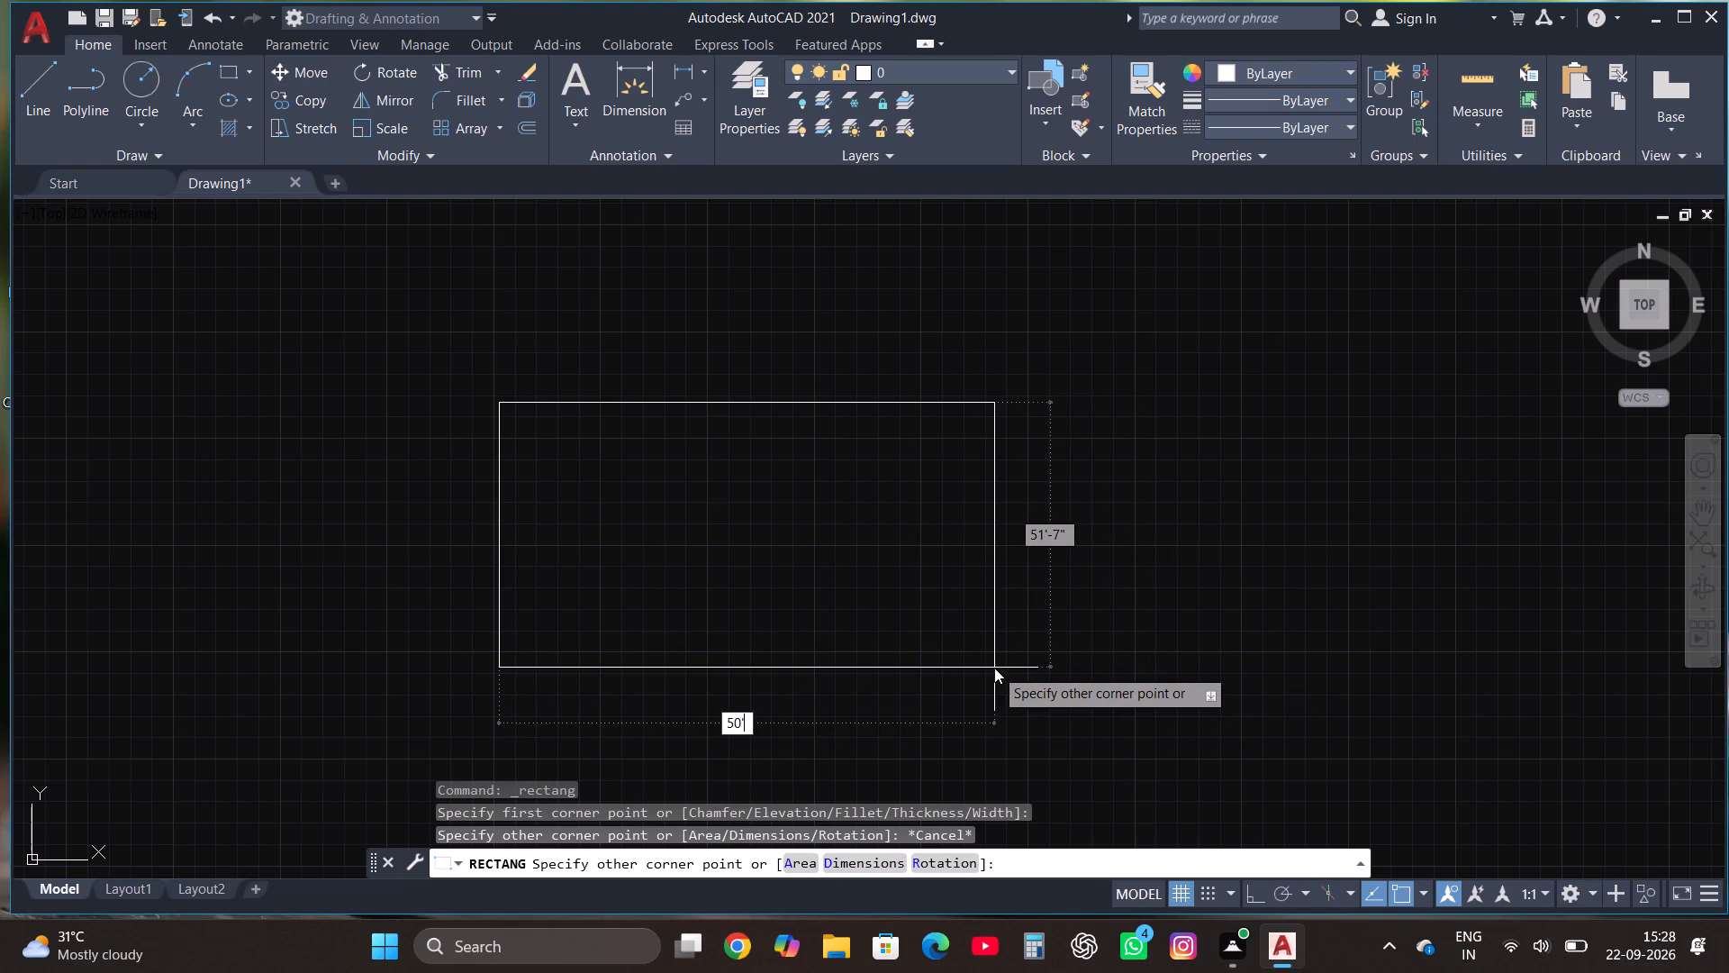
pyautogui.press(',')
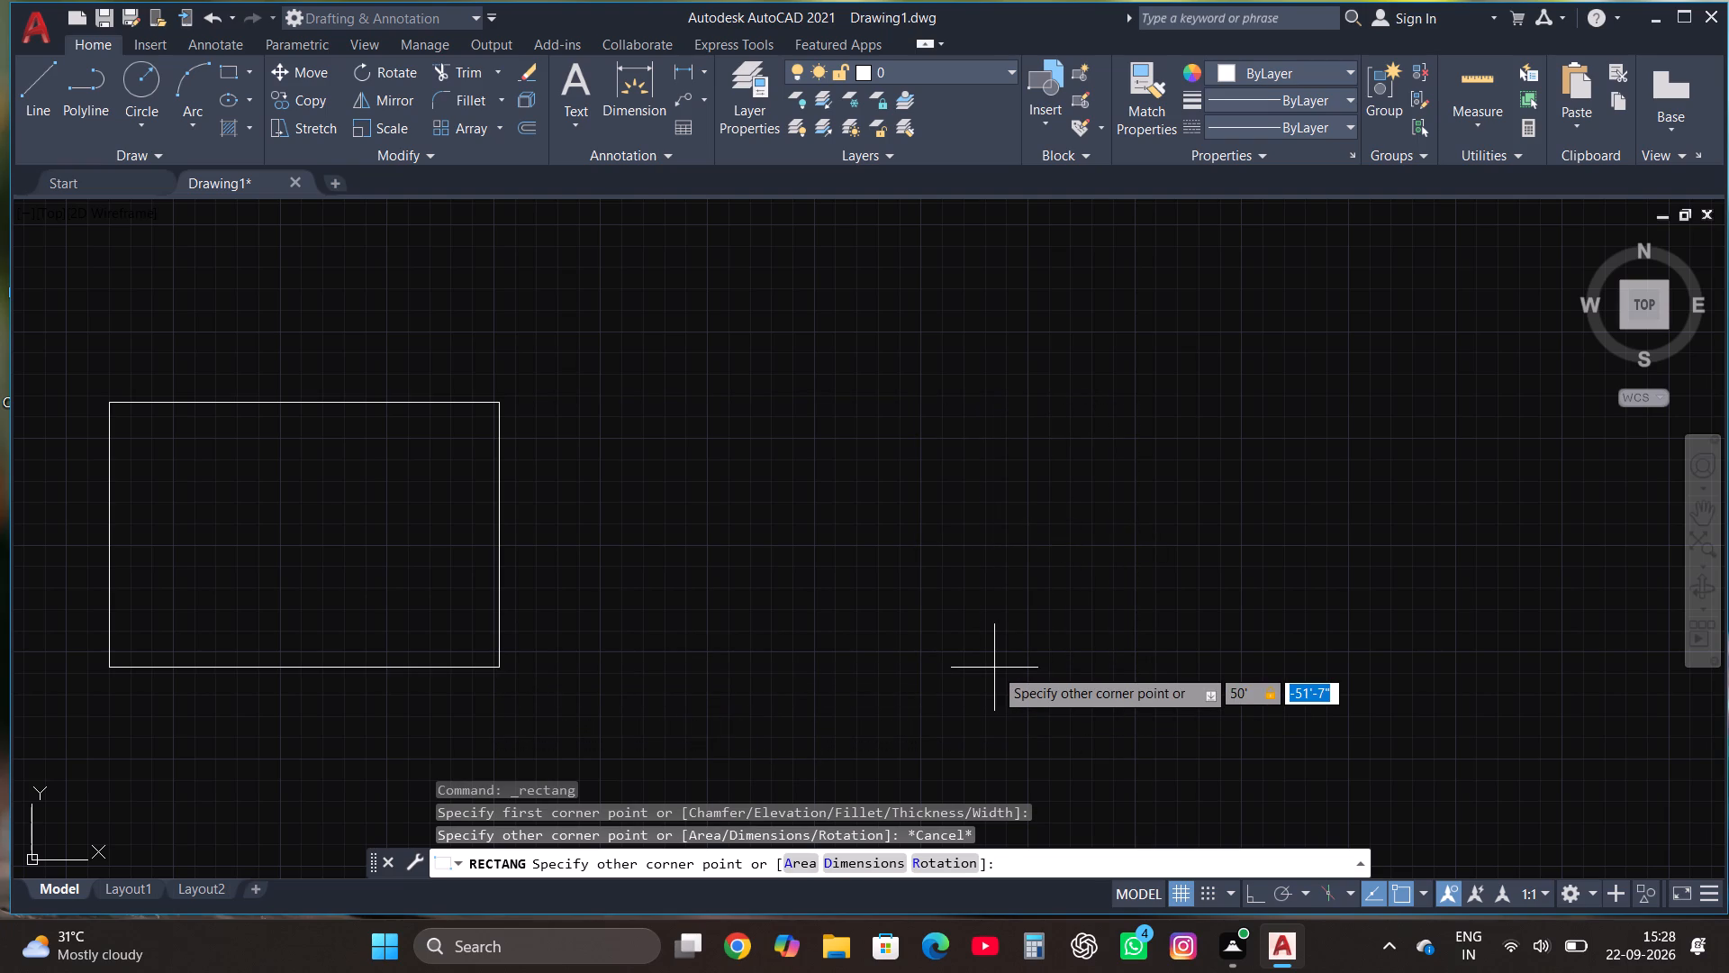
pyautogui.write("40'")
pyautogui.press('Return')
pyautogui.press('Escape')
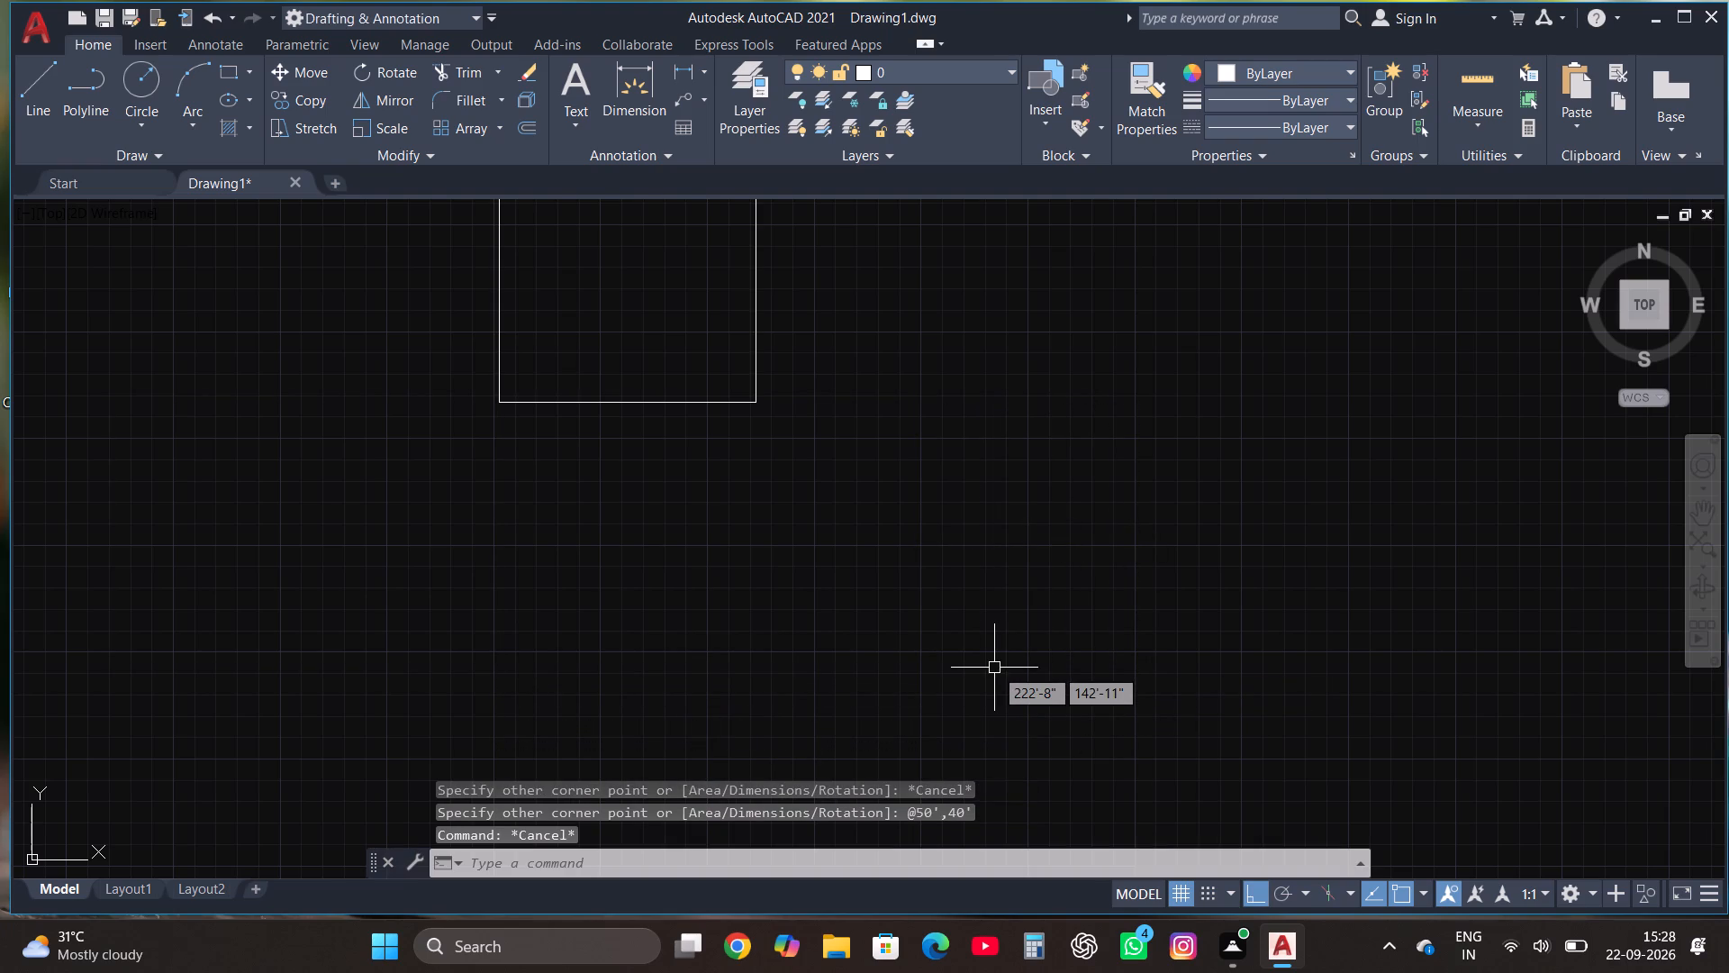
# Offset the 50' by 40' rectangle inward by 9" to form the wall thickness.
pyautogui.scroll(-2, 994, 668)
pyautogui.scroll(3, 884, 496)
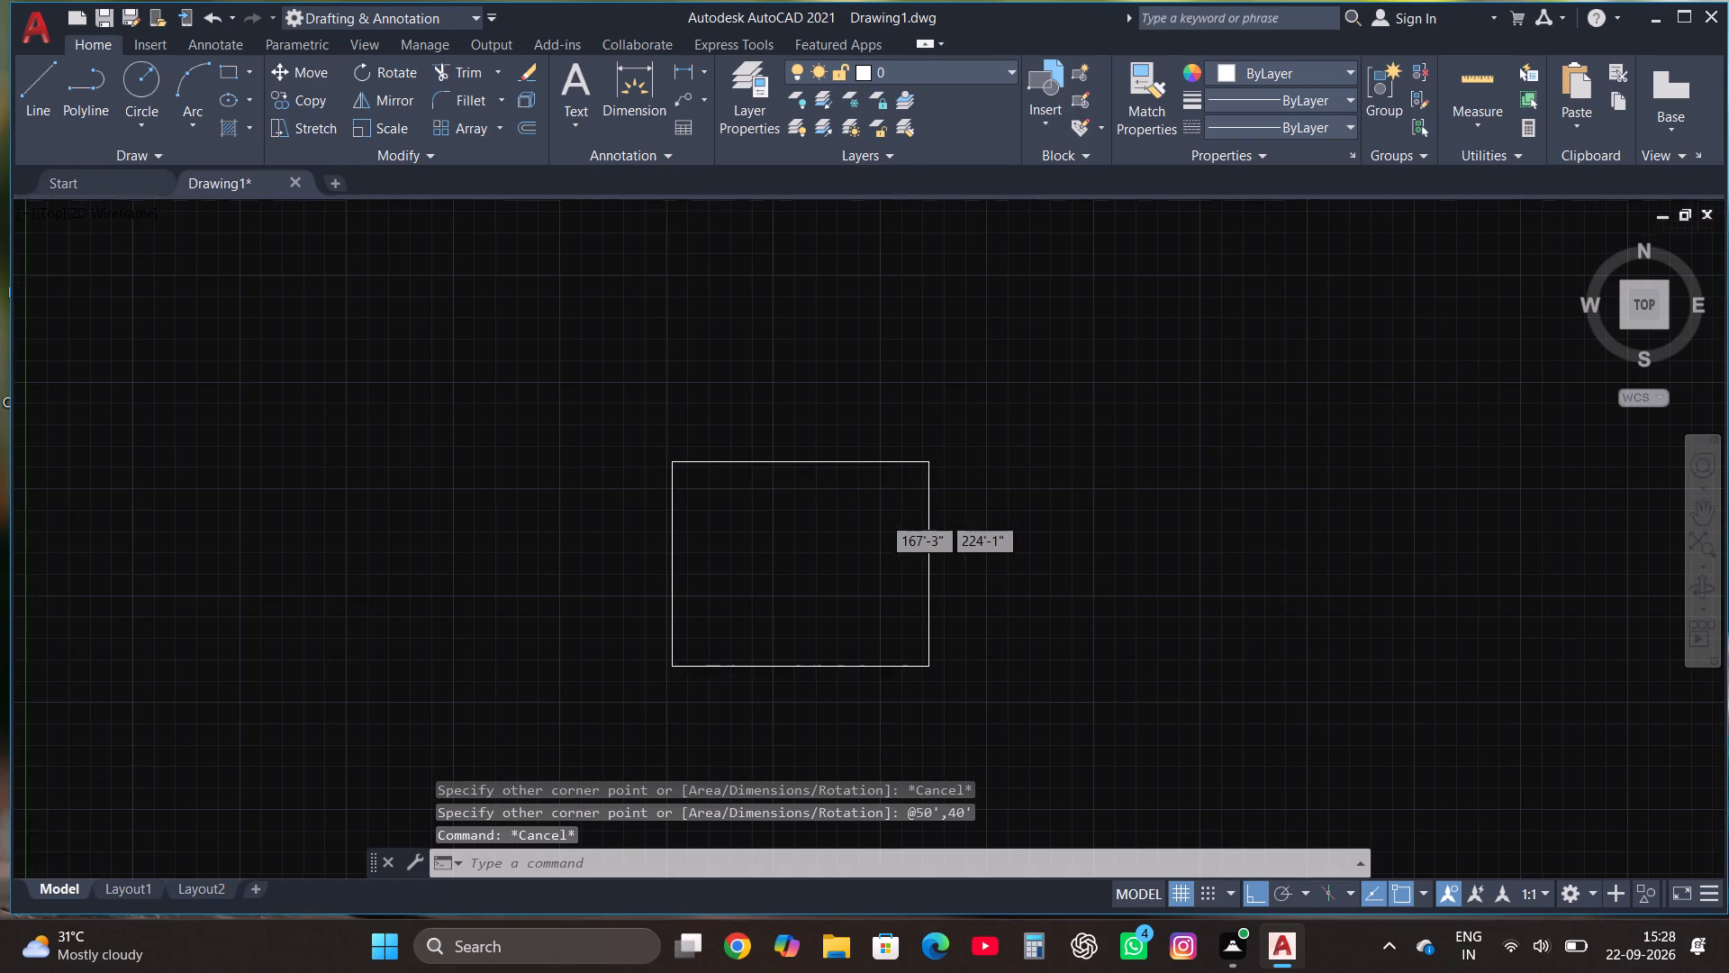
pyautogui.scroll(1, 882, 515)
pyautogui.scroll(-1, 875, 510)
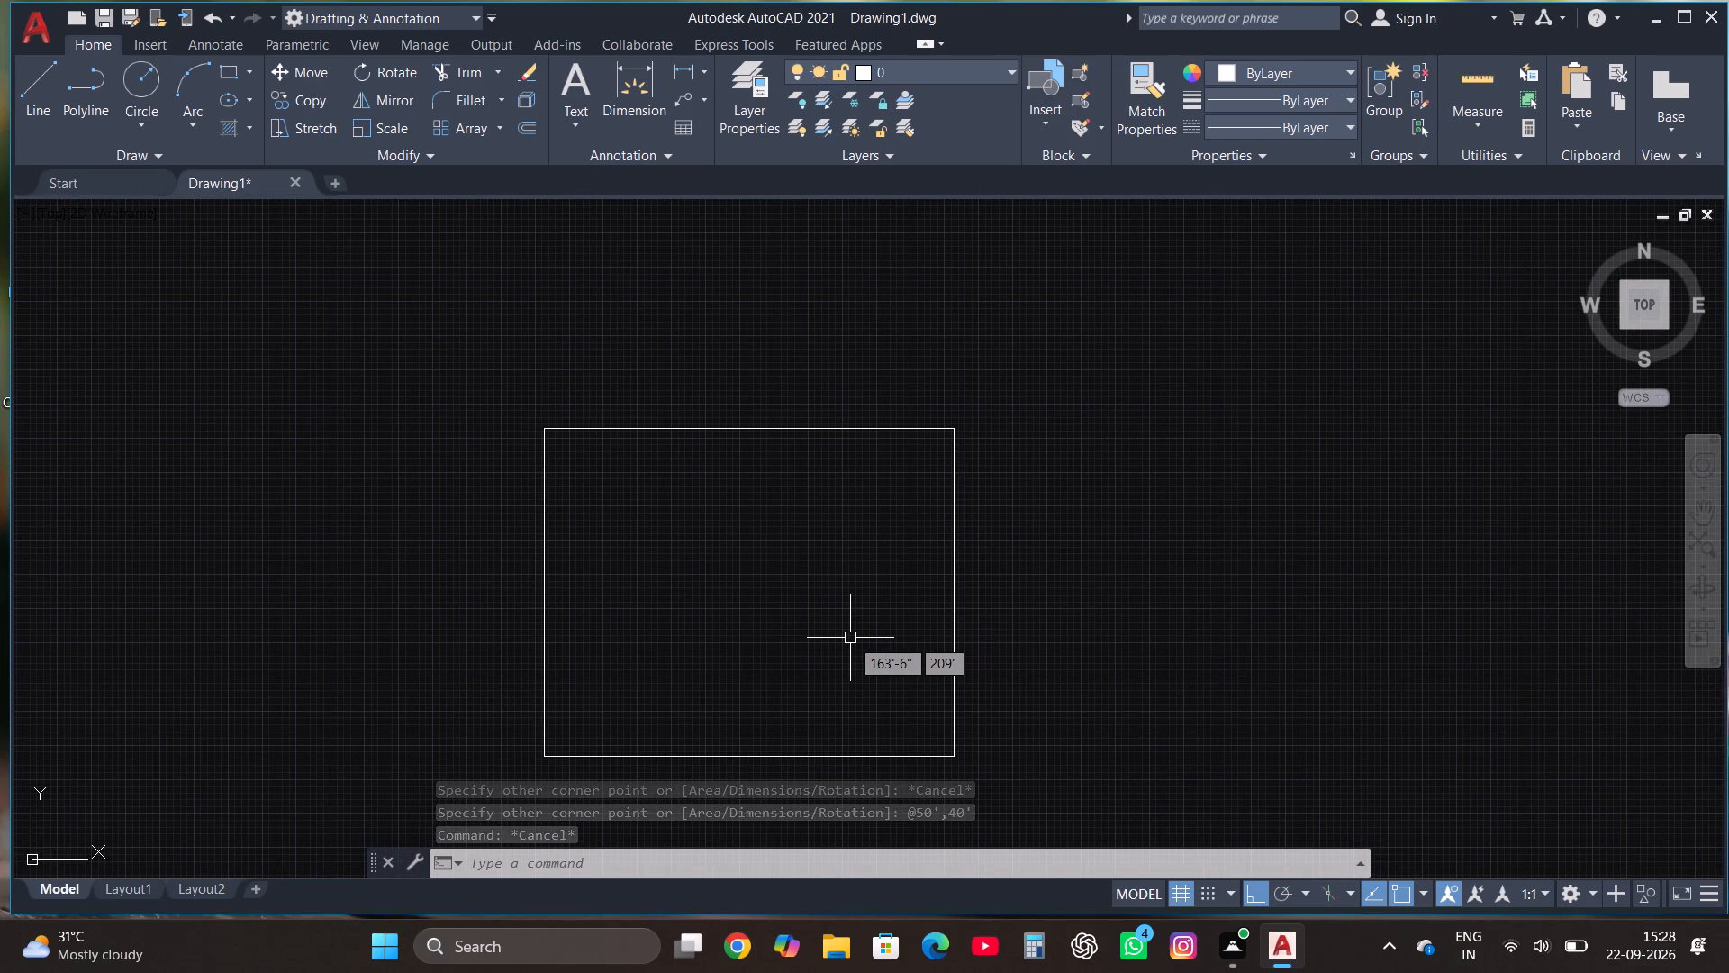
pyautogui.moveTo(839, 576); pyautogui.dragTo(819, 543)
pyautogui.click(688, 368)
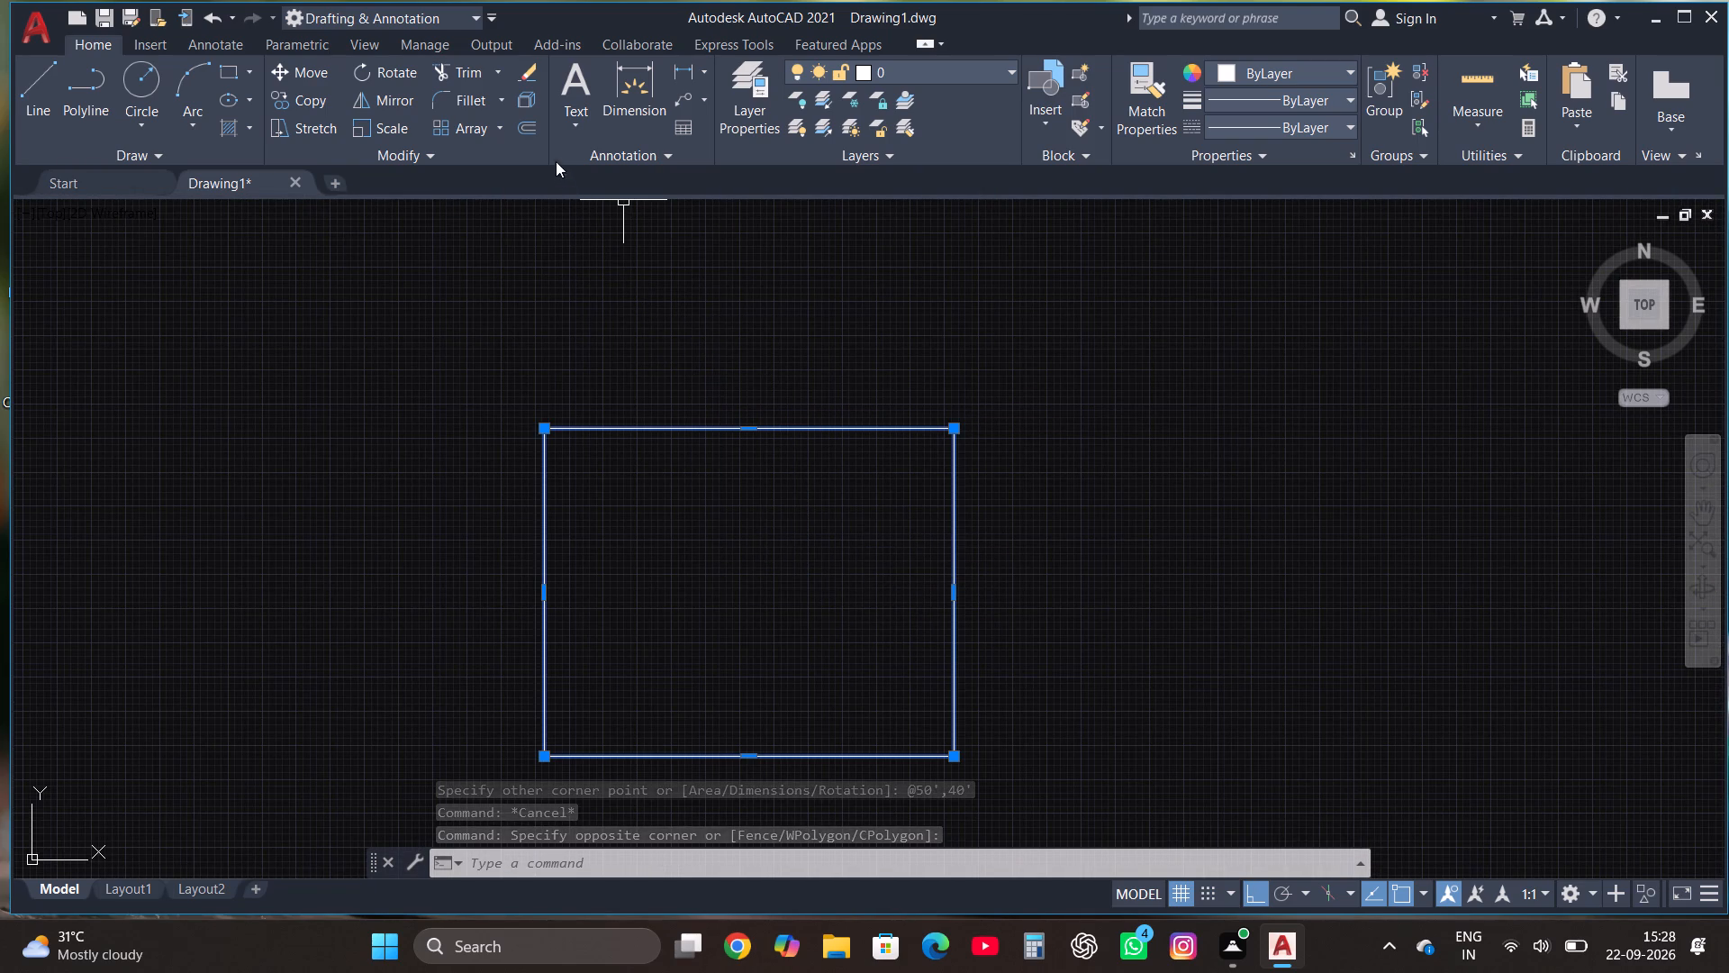
pyautogui.click(521, 122)
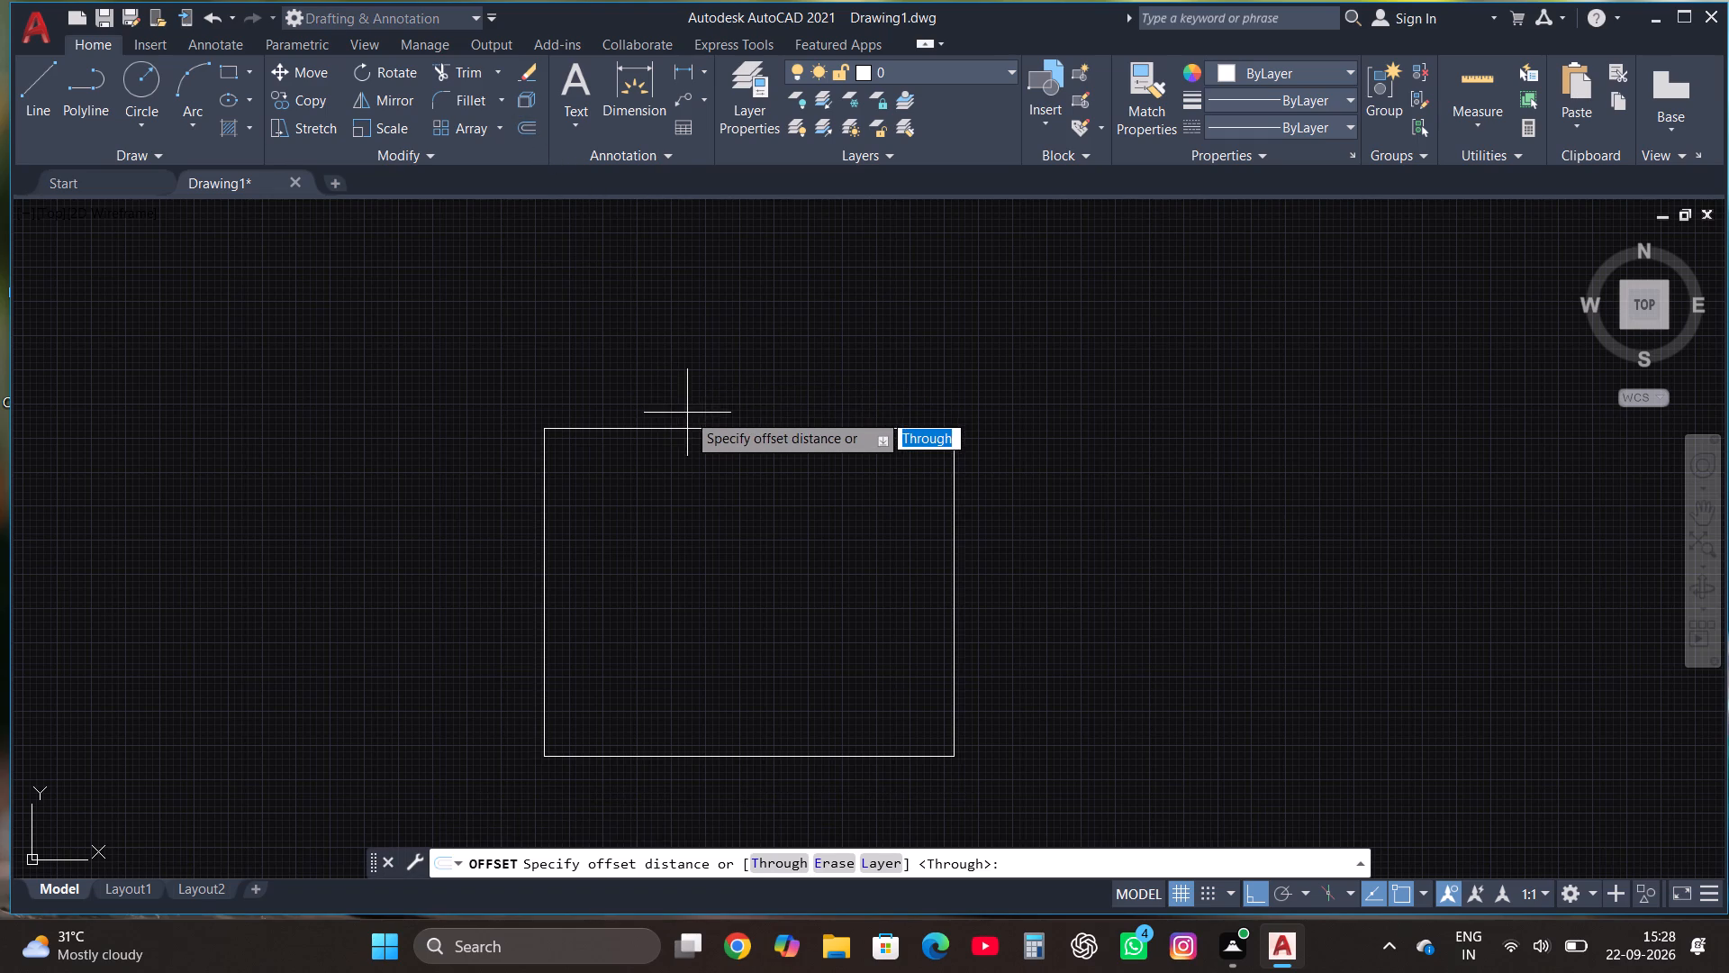
pyautogui.click(700, 427)
pyautogui.click(705, 455)
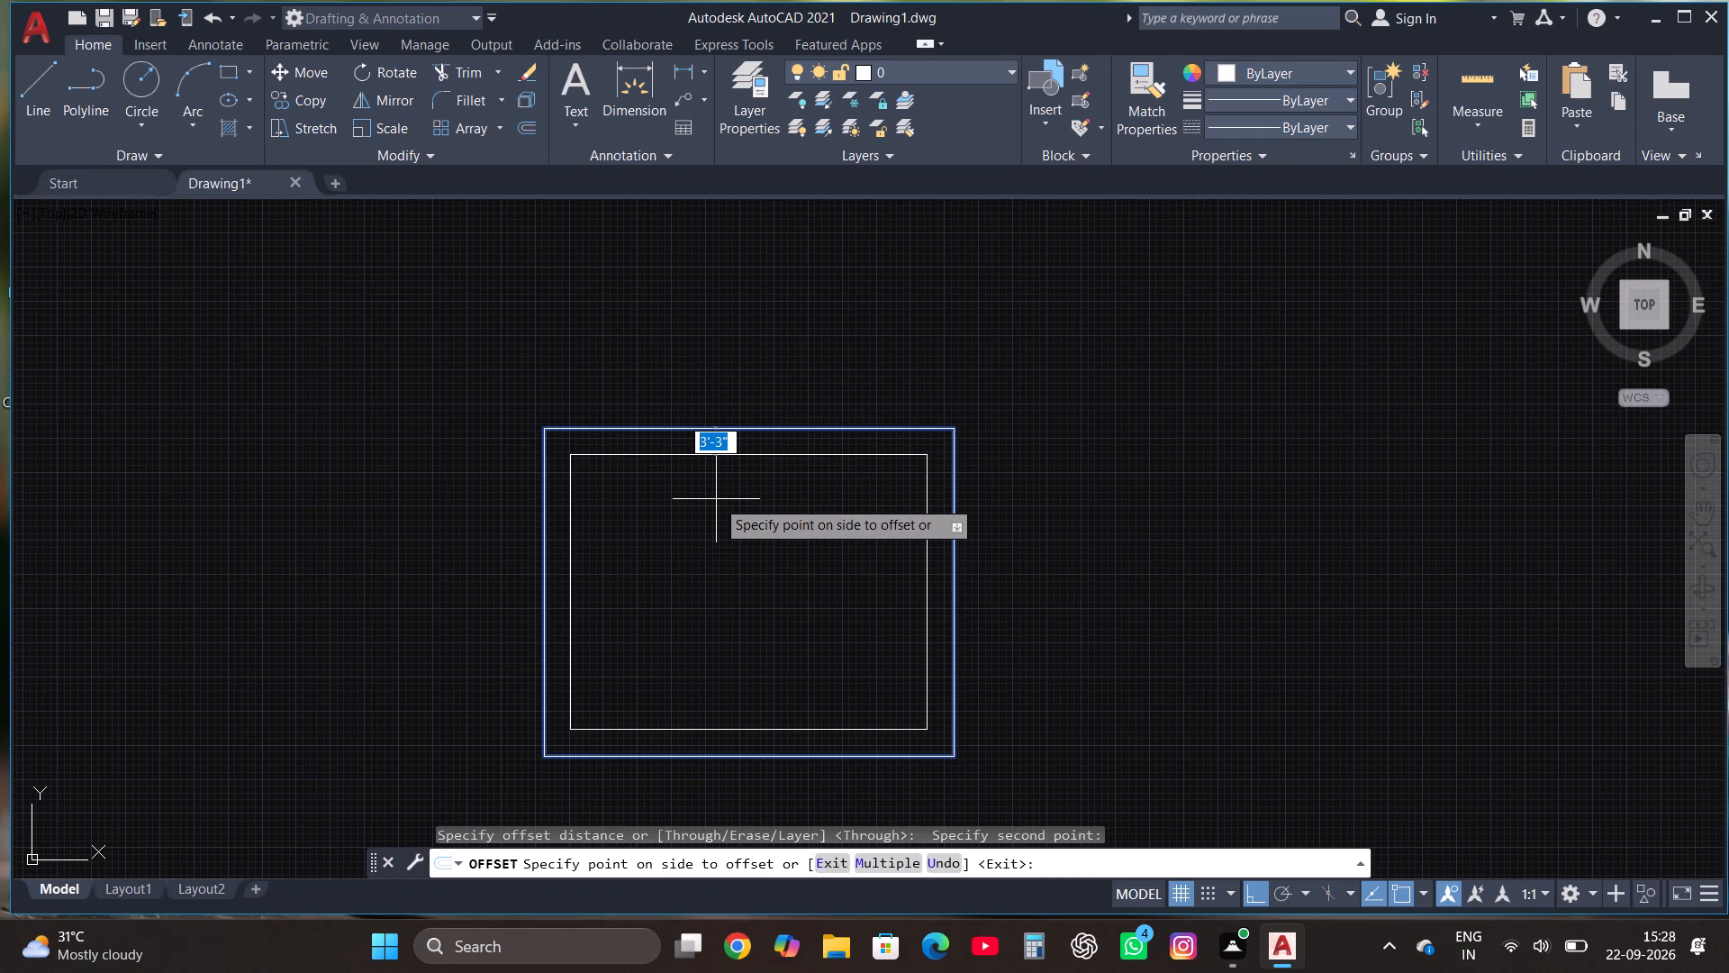
pyautogui.write('9"')
pyautogui.press('Return')
pyautogui.press('Escape')
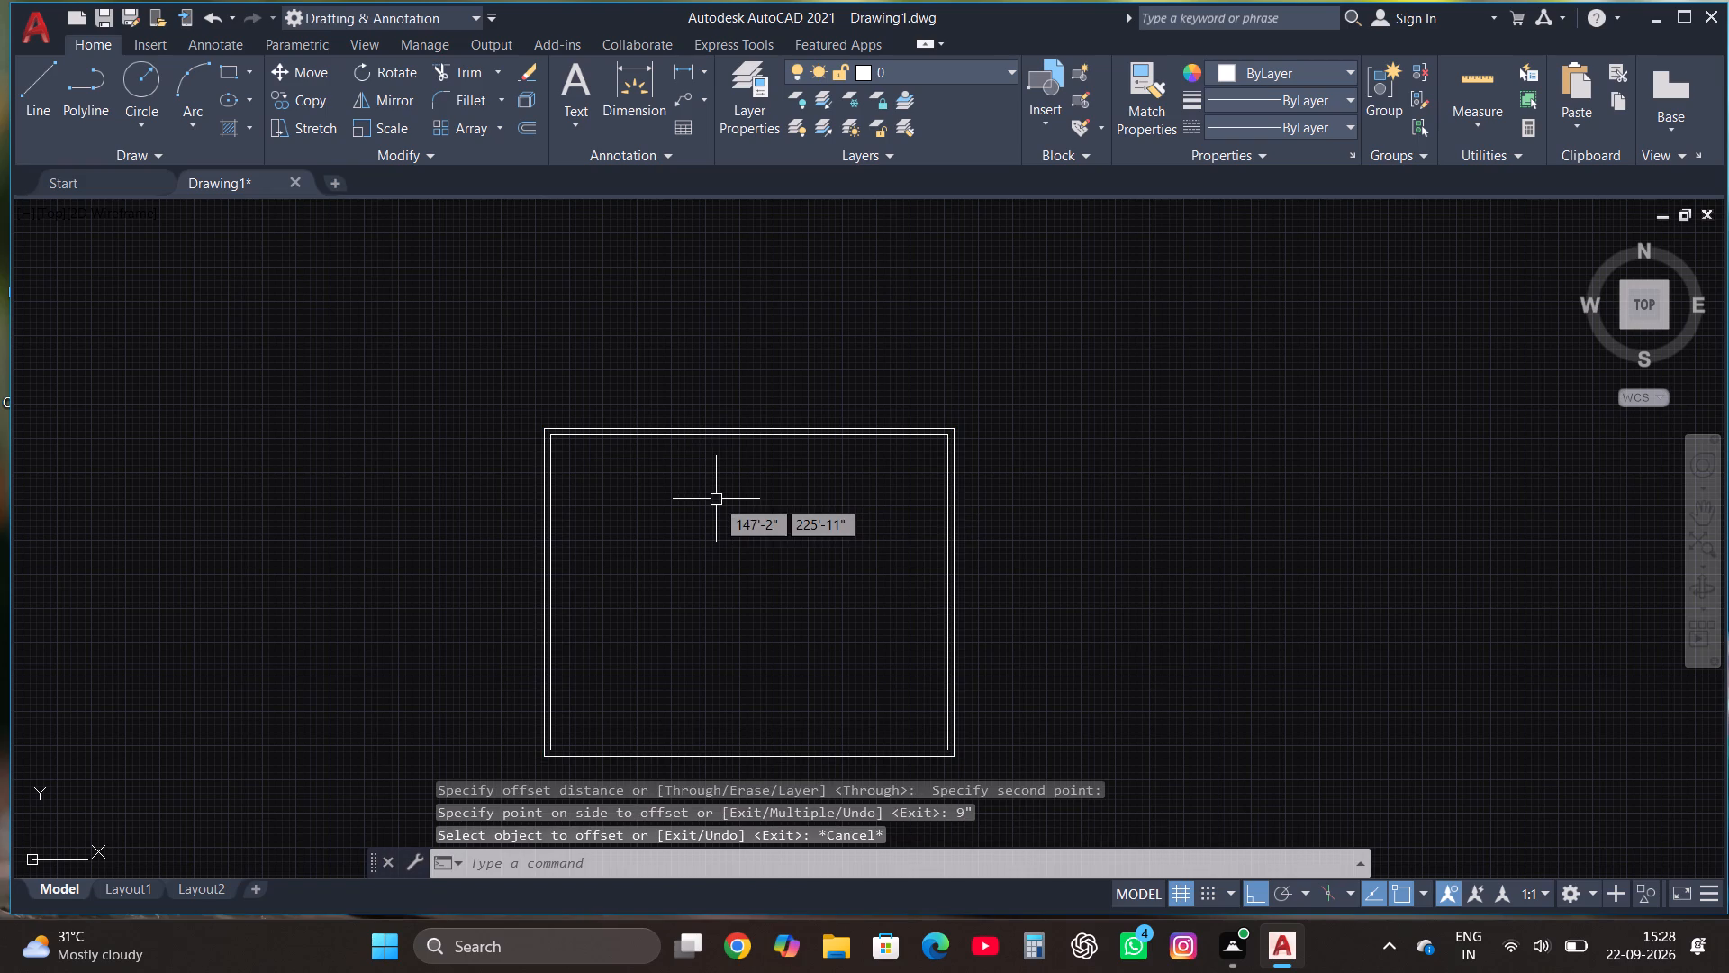
# Draw a line from the inner wall's upper-left corner about 19' along the upper wall, continuing about 17' straight down as a partition.
pyautogui.click(45, 66)
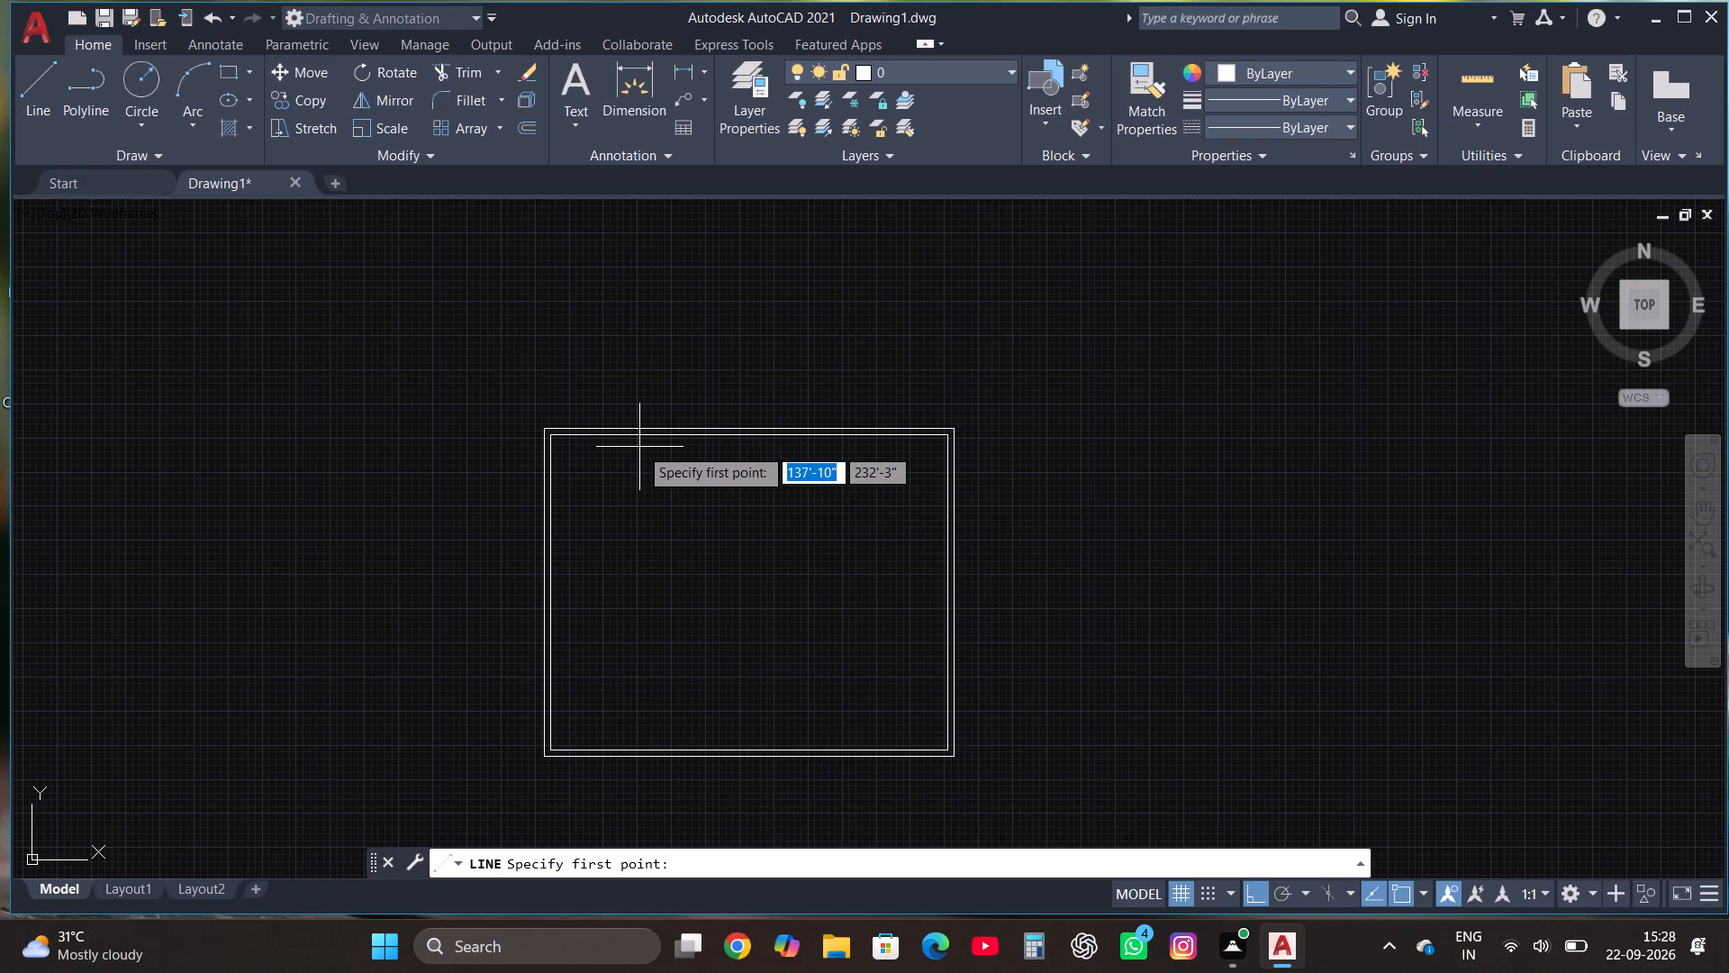
pyautogui.scroll(2, 639, 447)
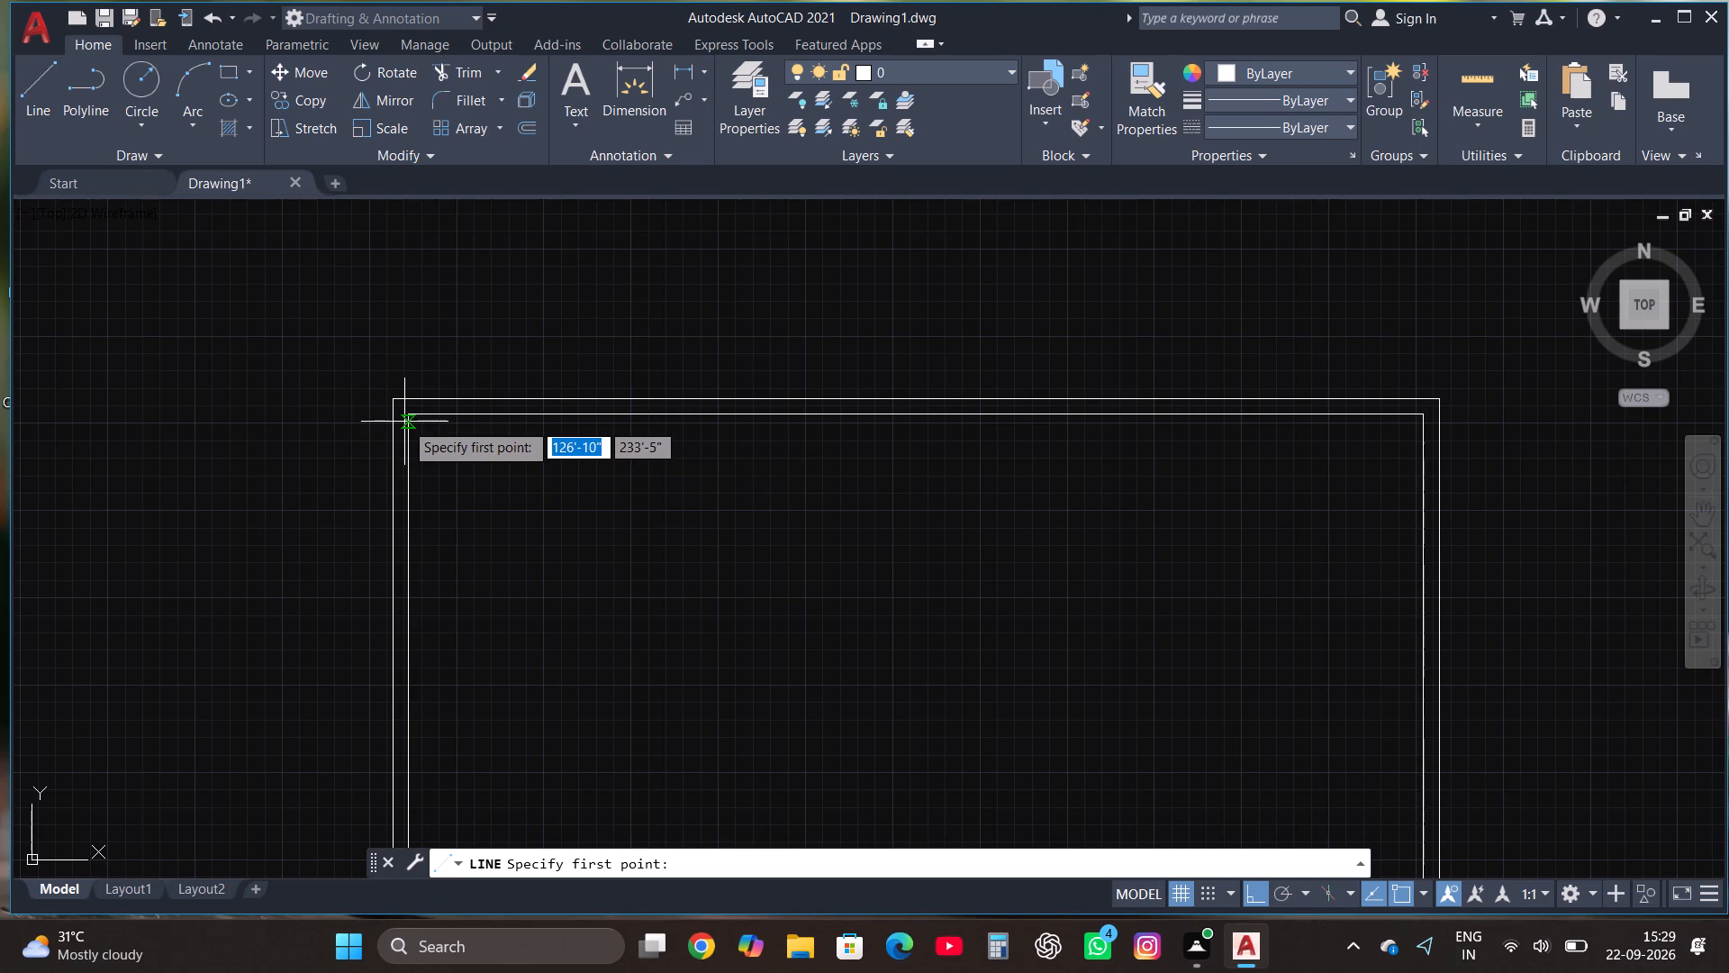
pyautogui.click(405, 412)
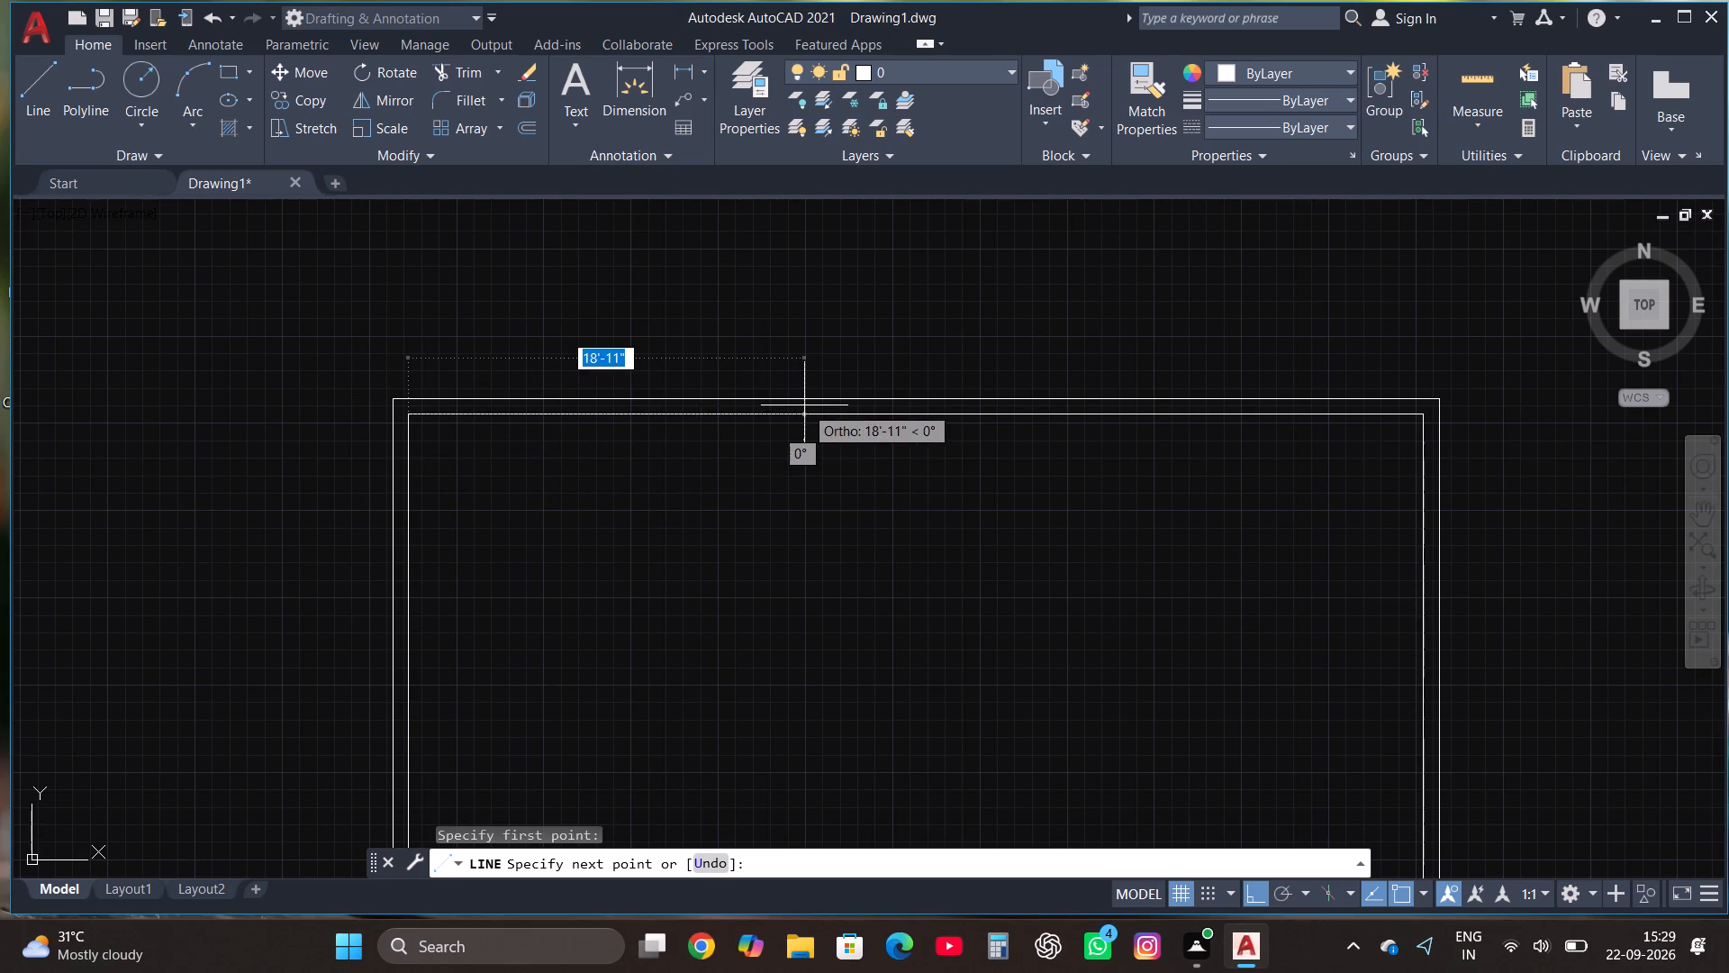
pyautogui.scroll(-3, 804, 405)
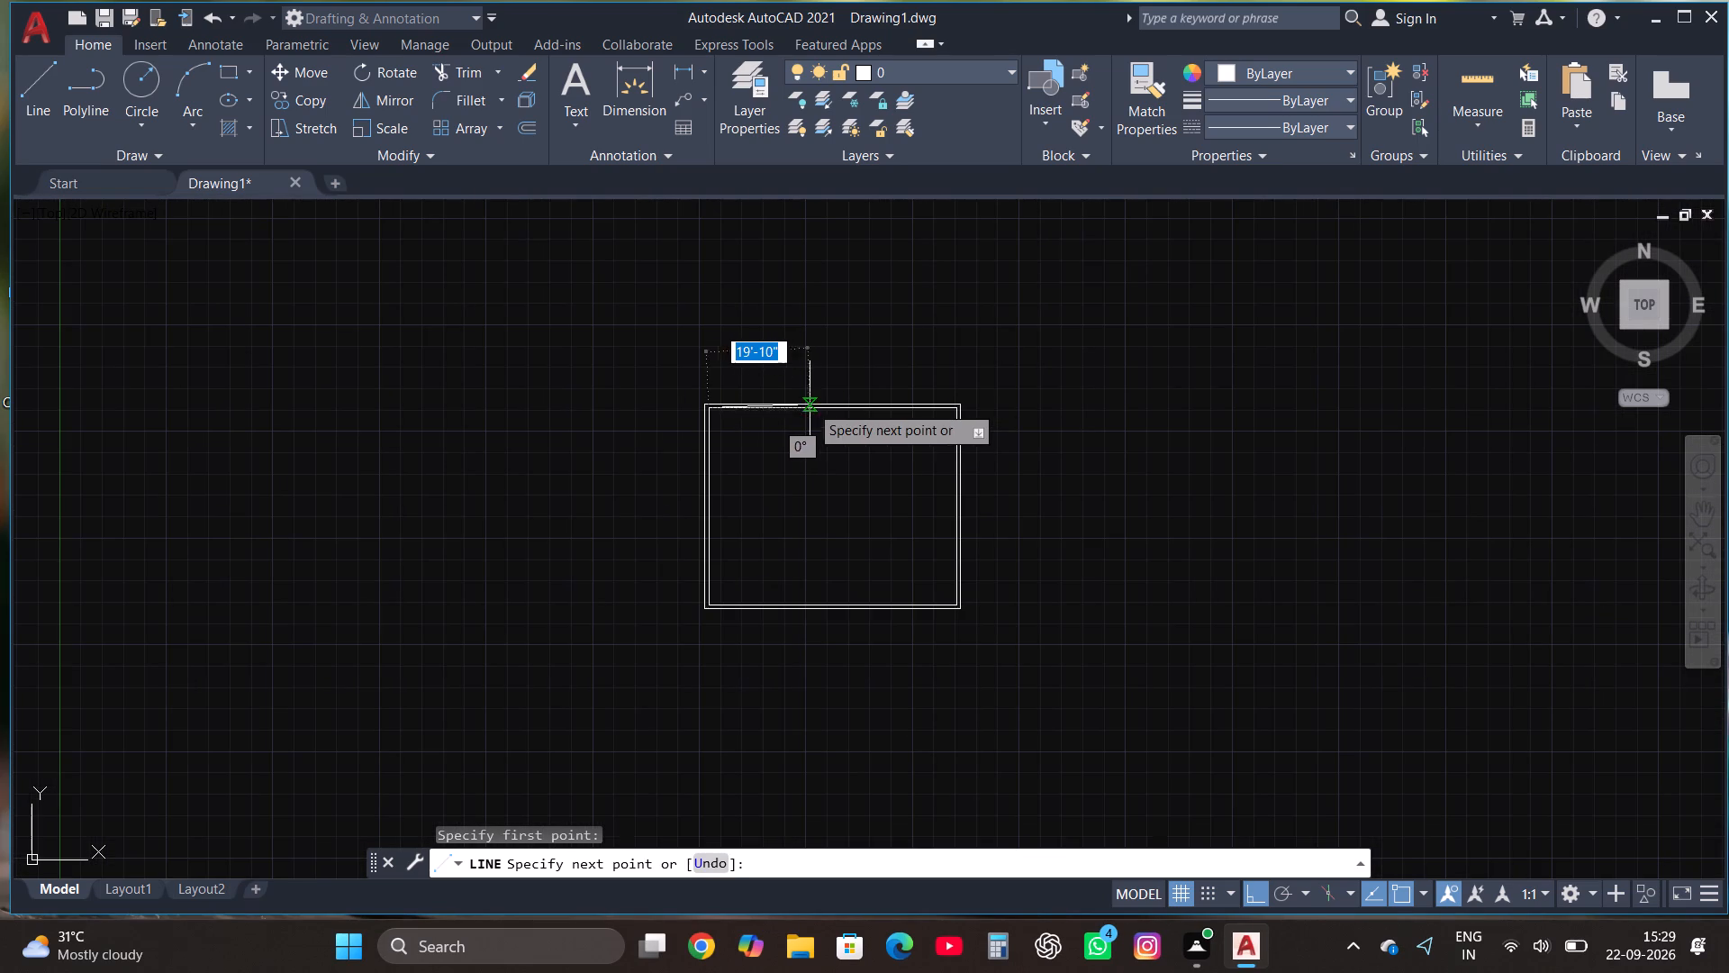
pyautogui.scroll(3, 810, 405)
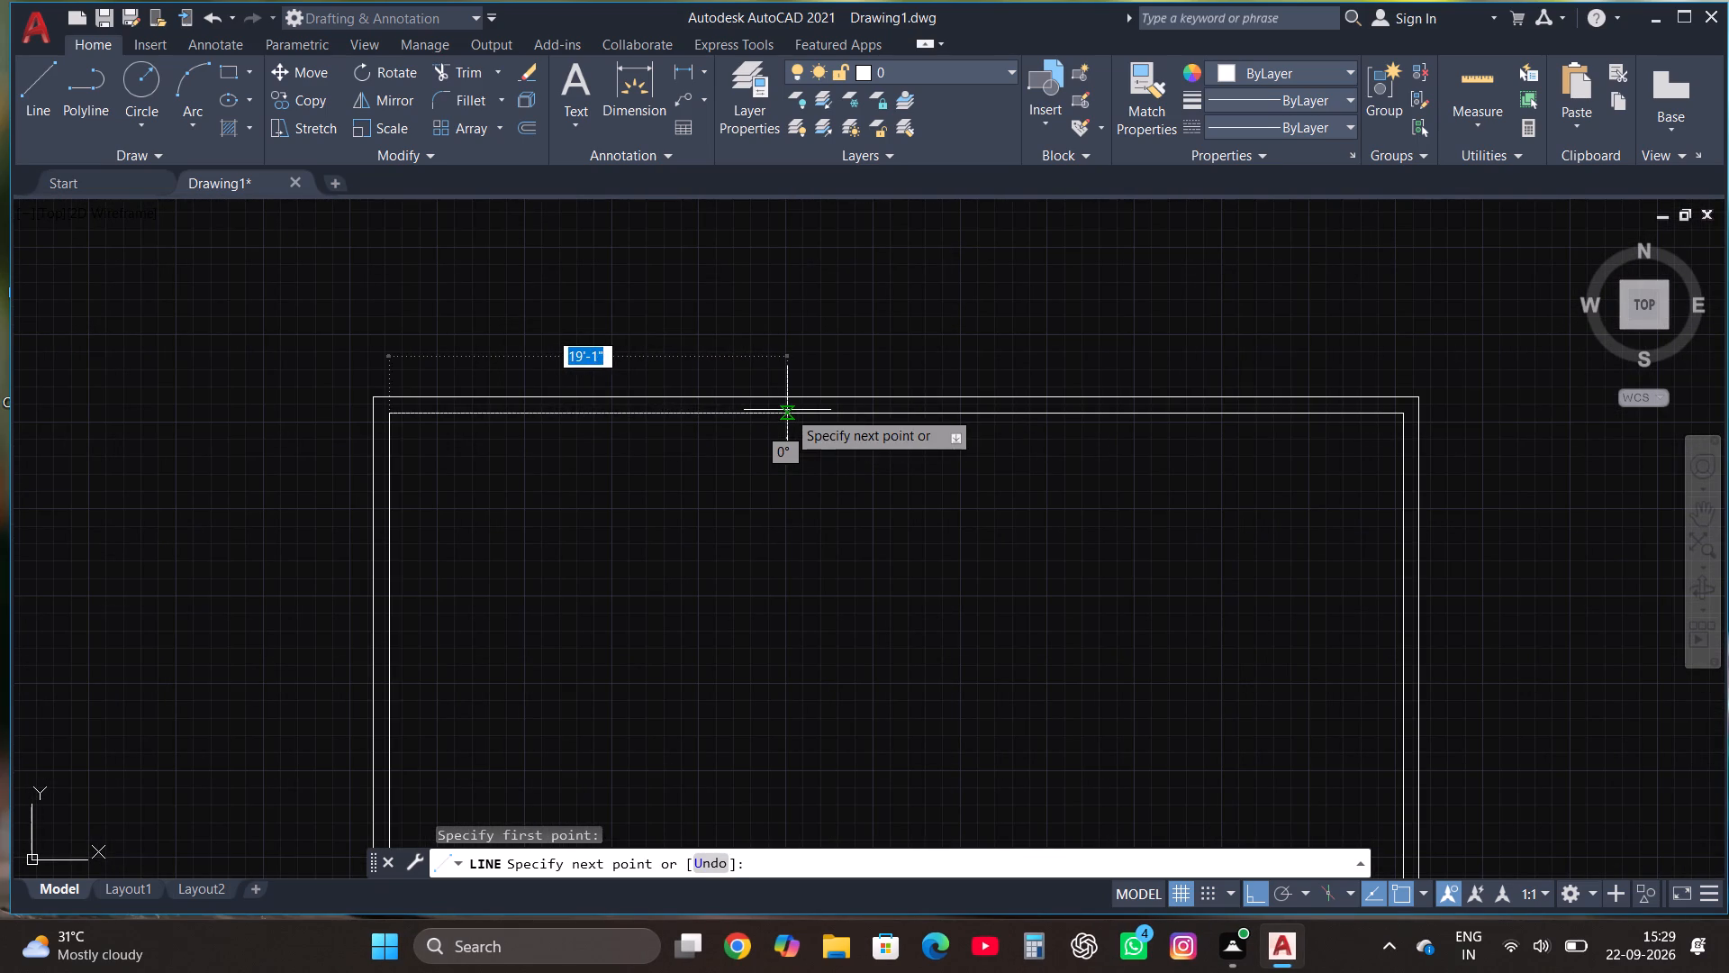
pyautogui.click(787, 410)
pyautogui.scroll(-2, 786, 591)
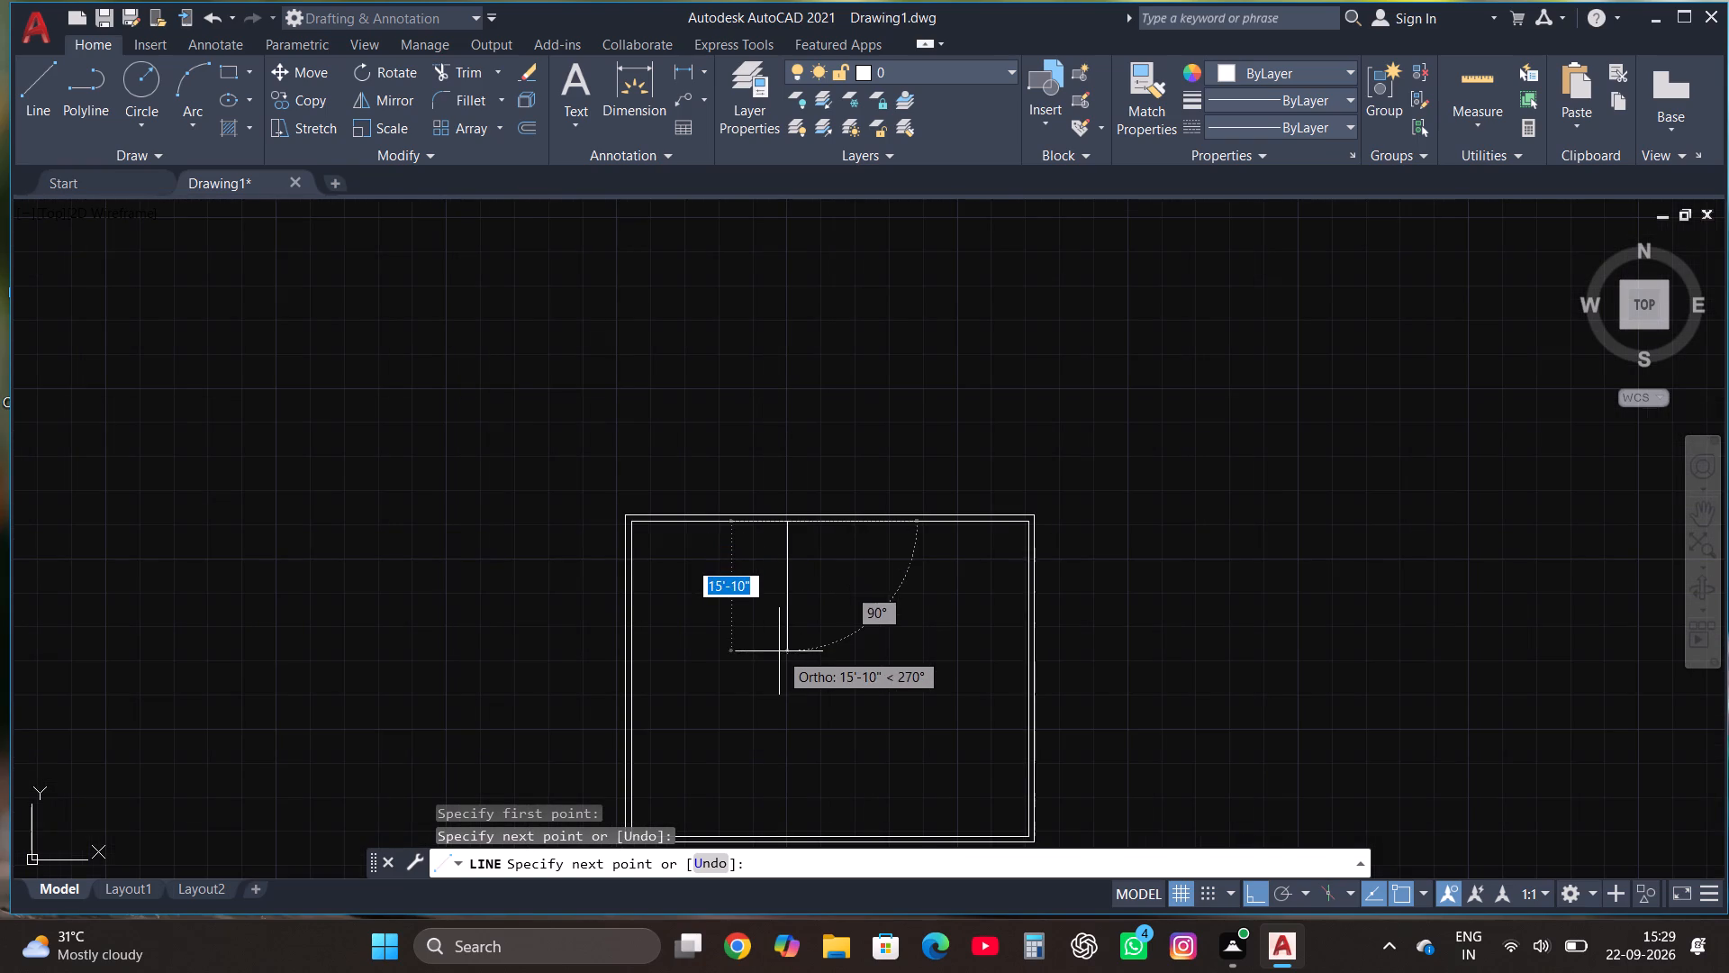
pyautogui.scroll(1, 779, 651)
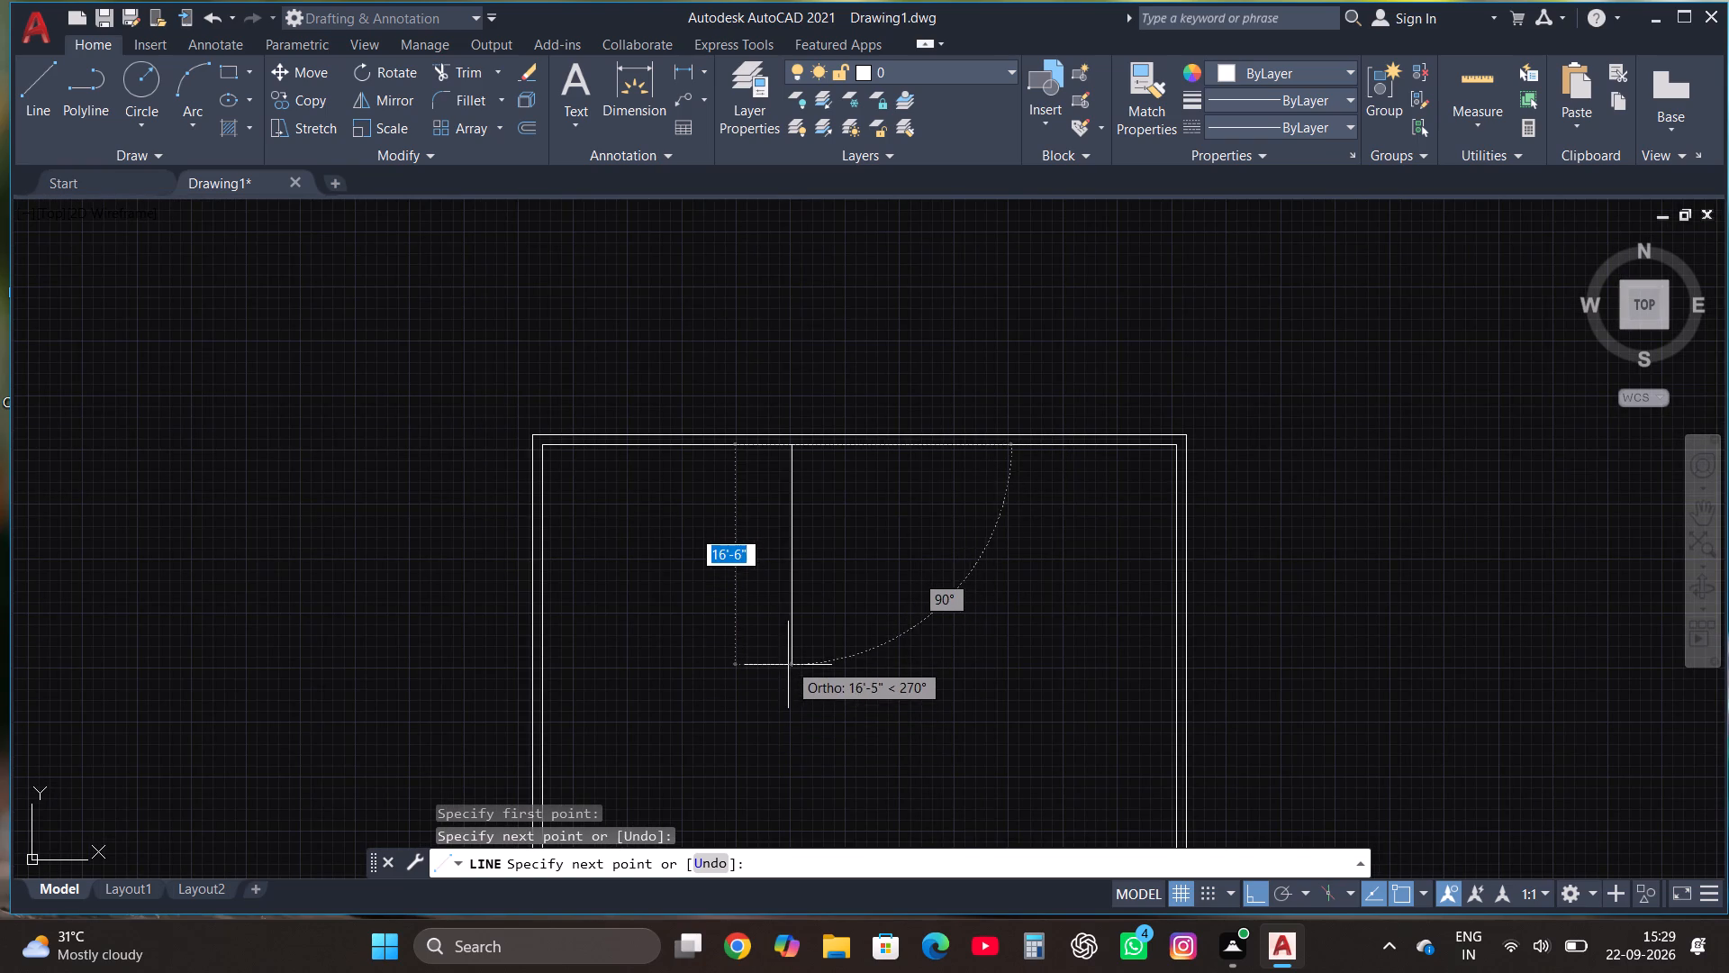
pyautogui.click(785, 674)
pyautogui.scroll(-2, 884, 309)
pyautogui.press('Escape')
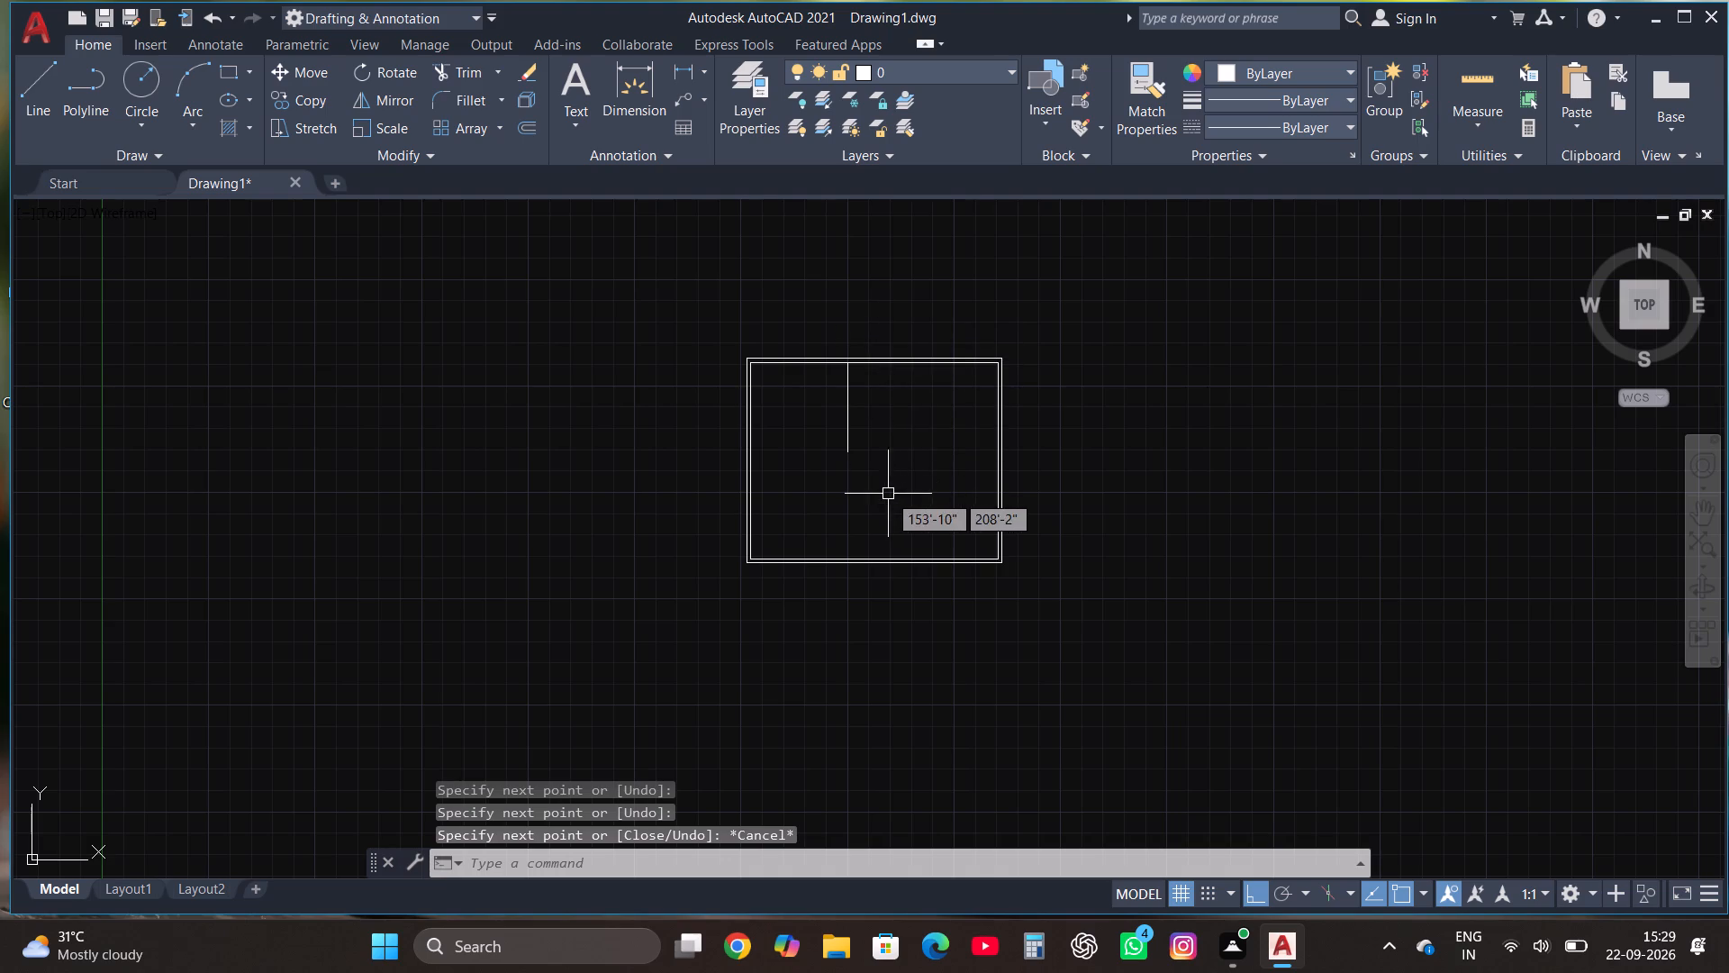
# Draw a horizontal partition line about 57' long below the vertical one, from the right inner wall to past the left outer wall.
pyautogui.scroll(1, 888, 494)
pyautogui.click(29, 98)
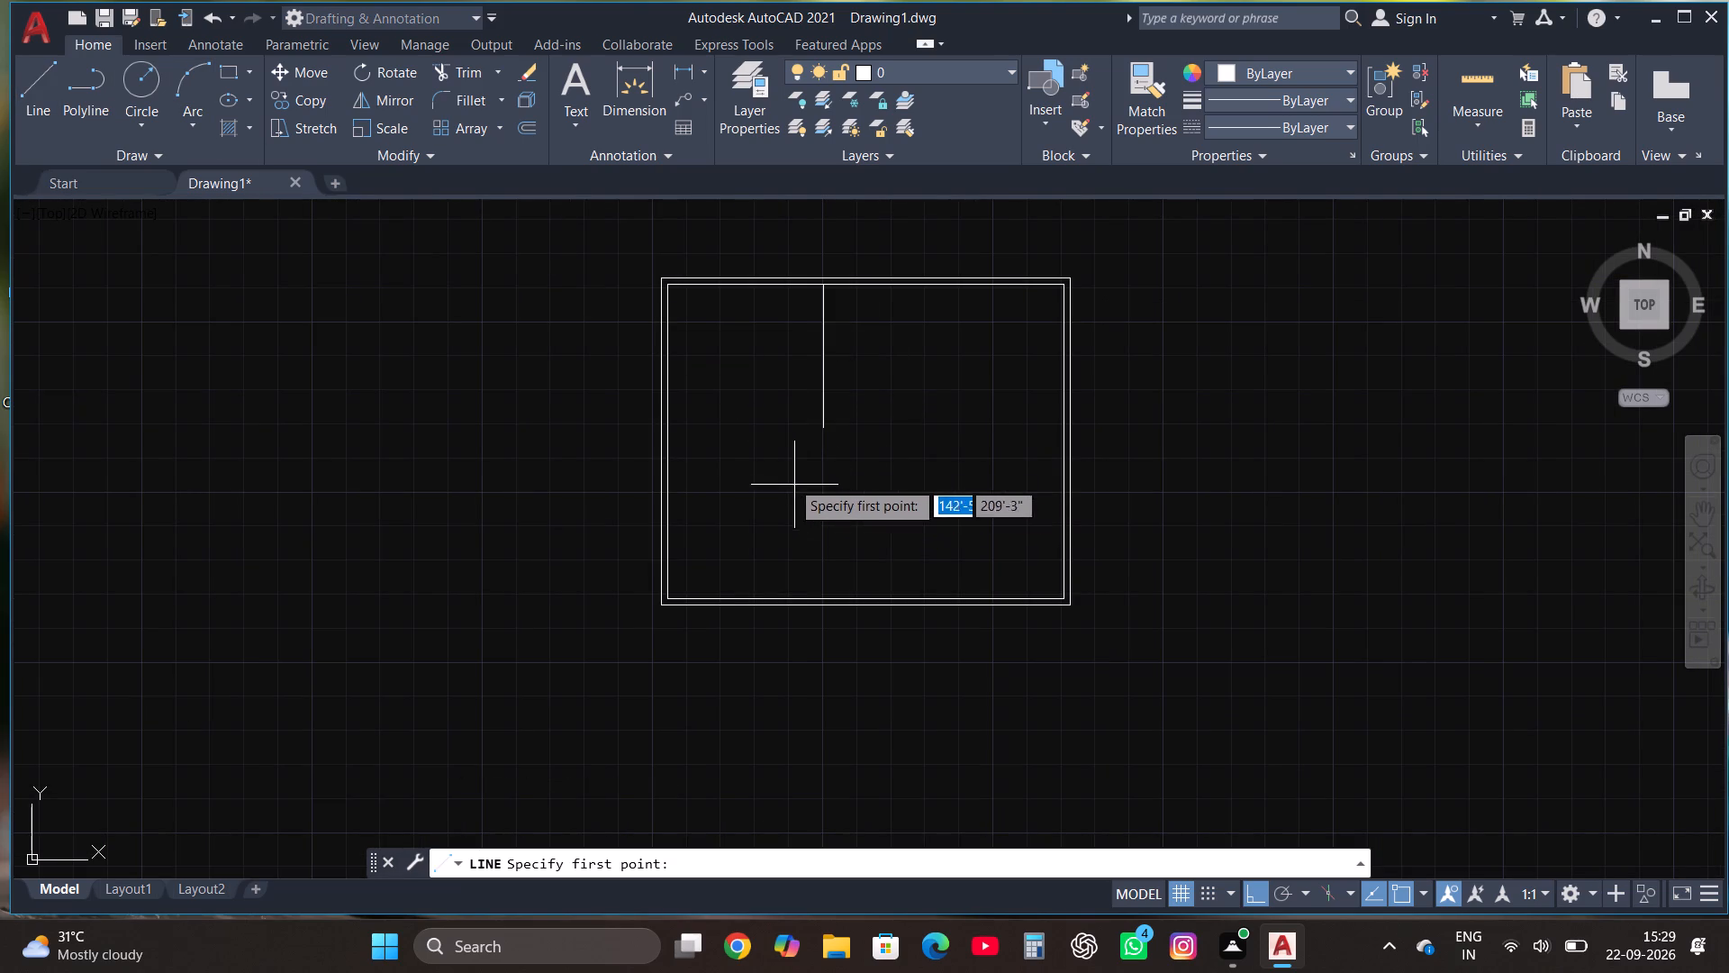
pyautogui.scroll(1, 774, 461)
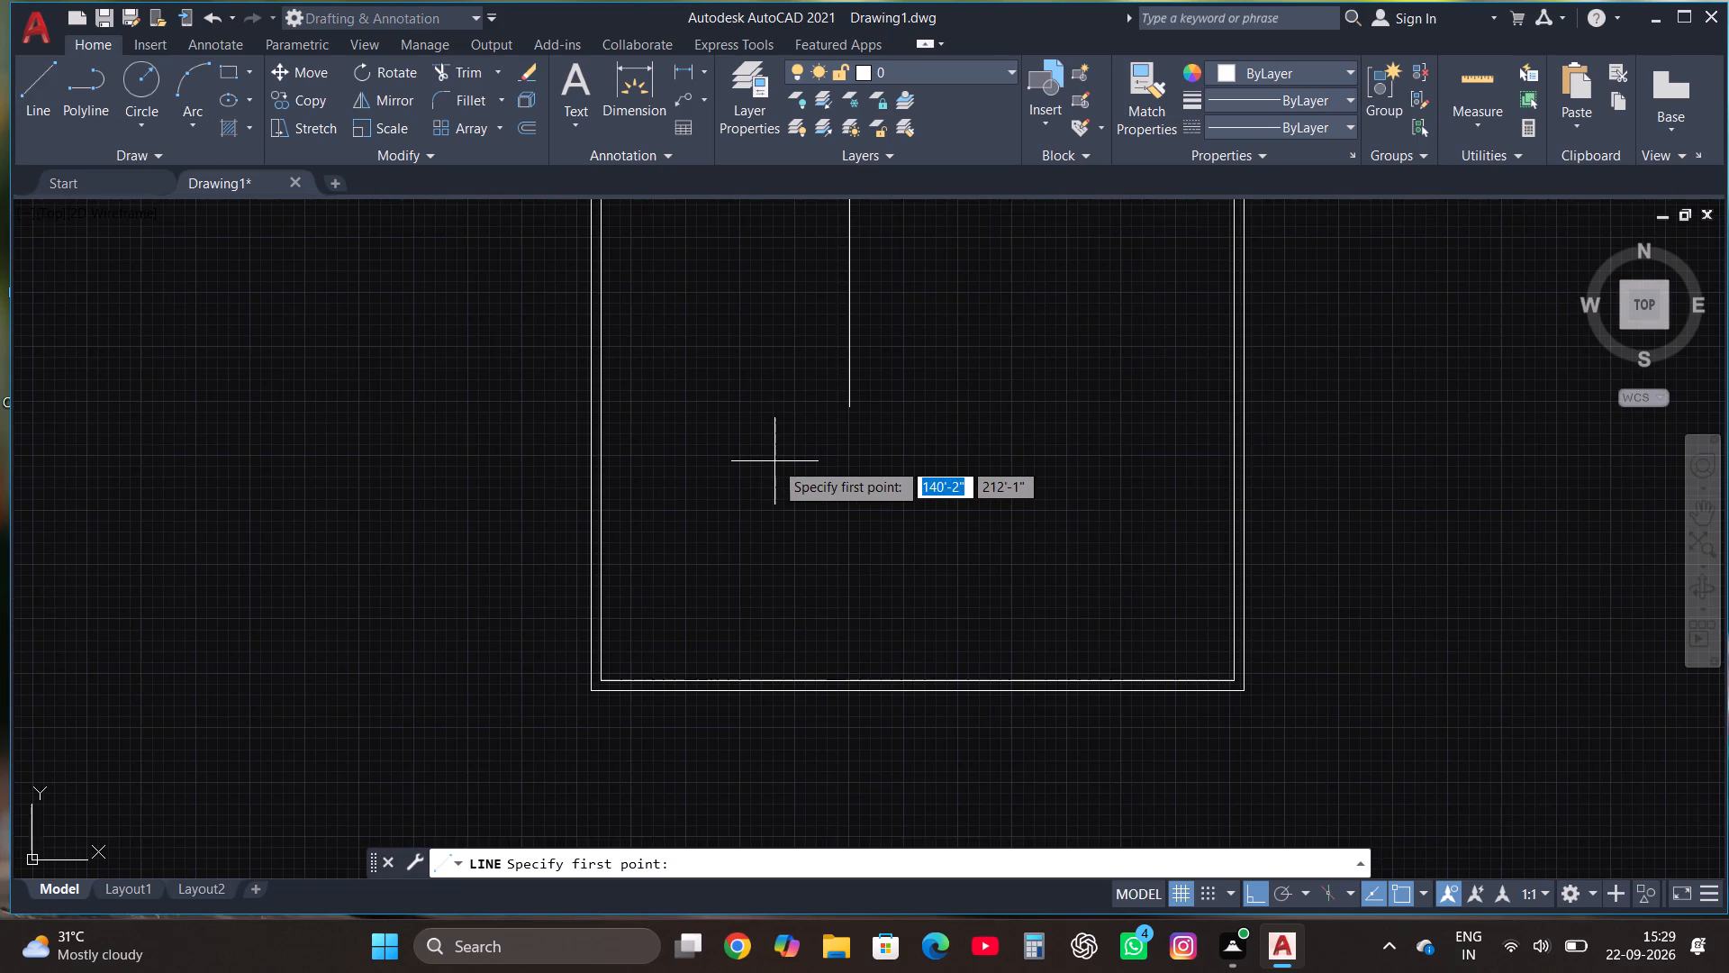
pyautogui.scroll(-1, 816, 546)
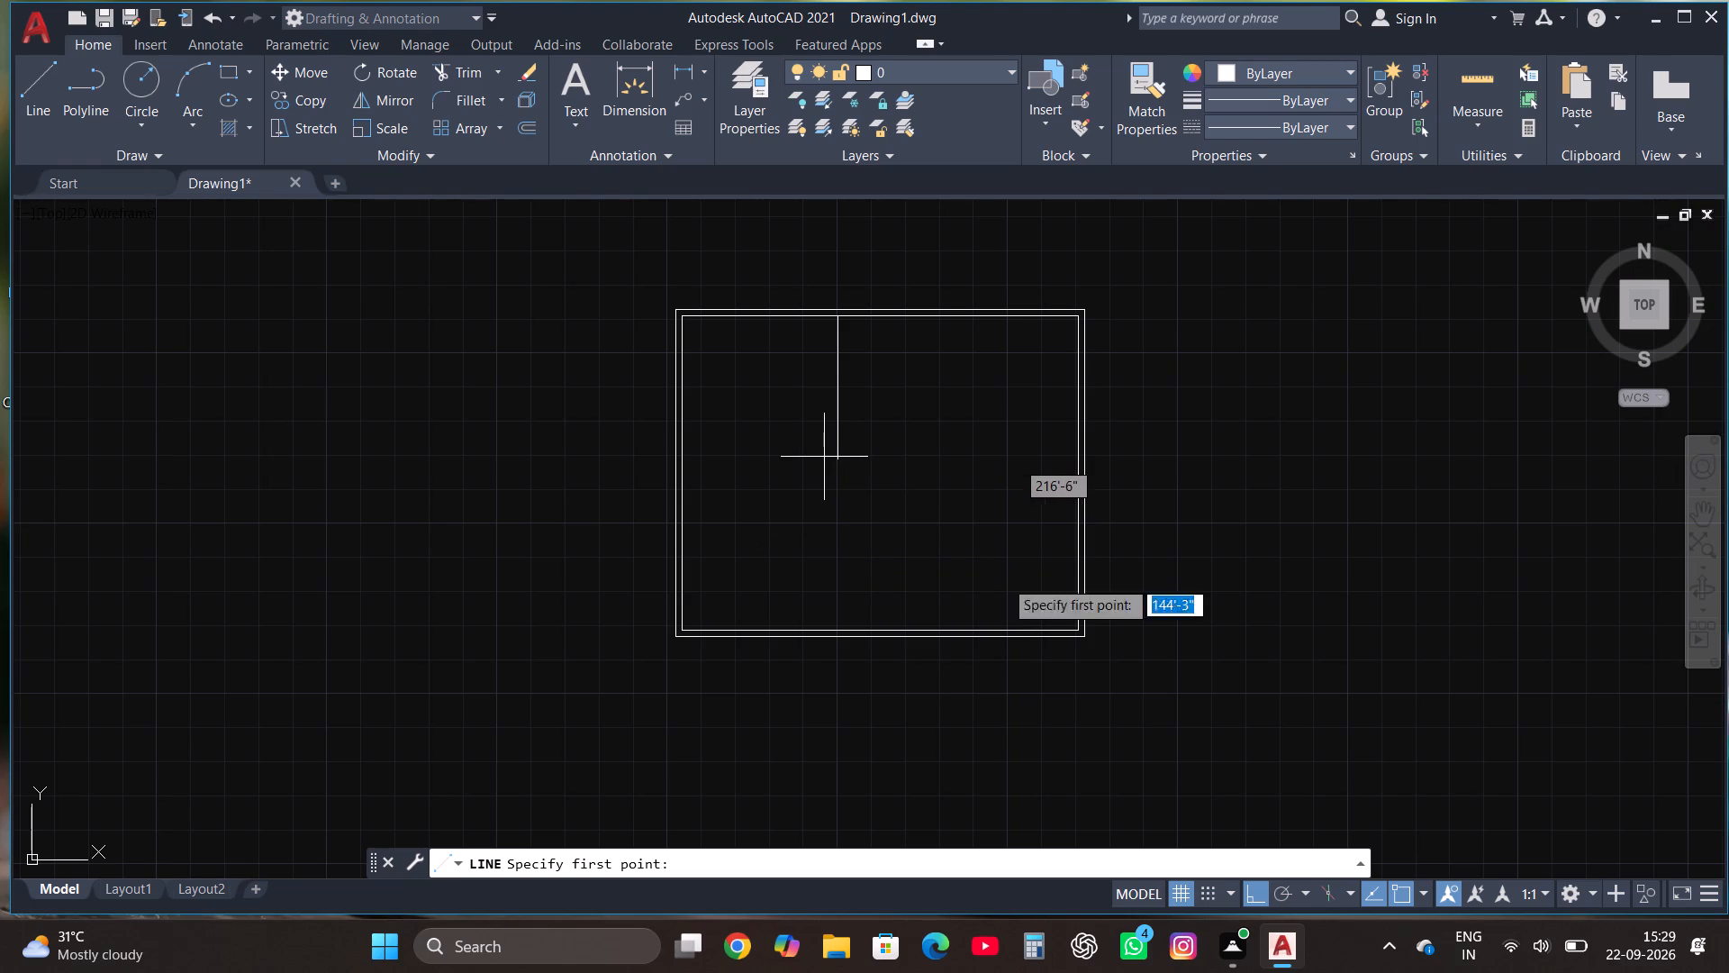
pyautogui.click(1076, 519)
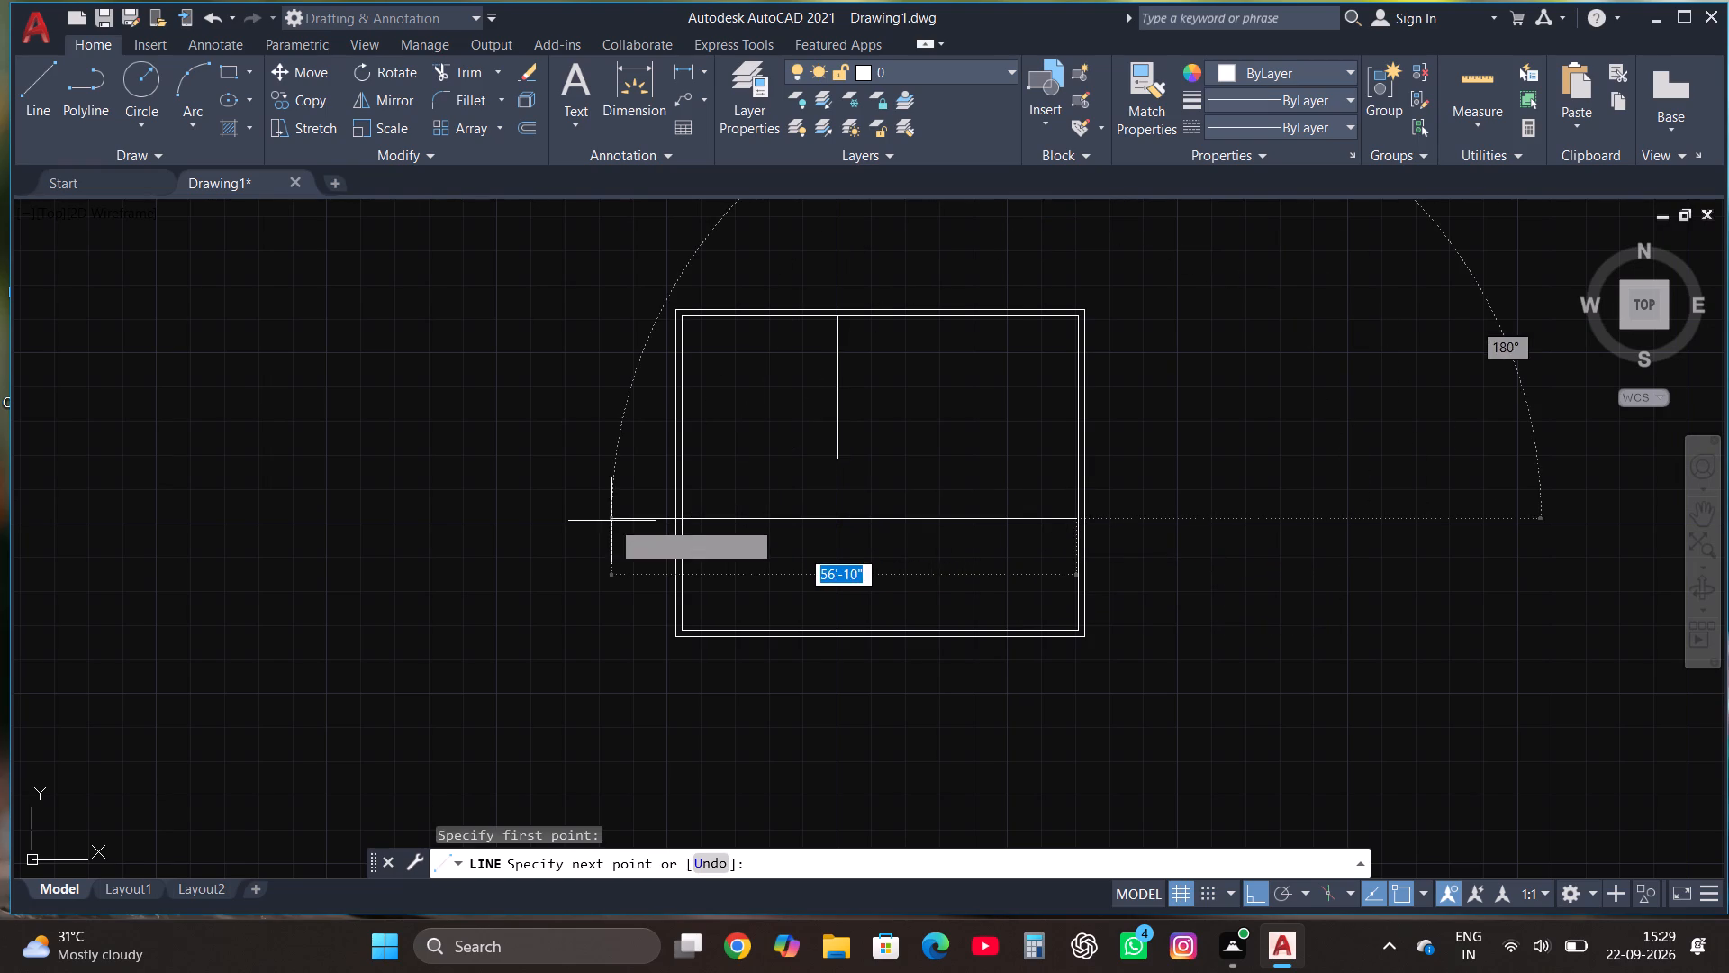
pyautogui.click(611, 522)
pyautogui.press('Escape')
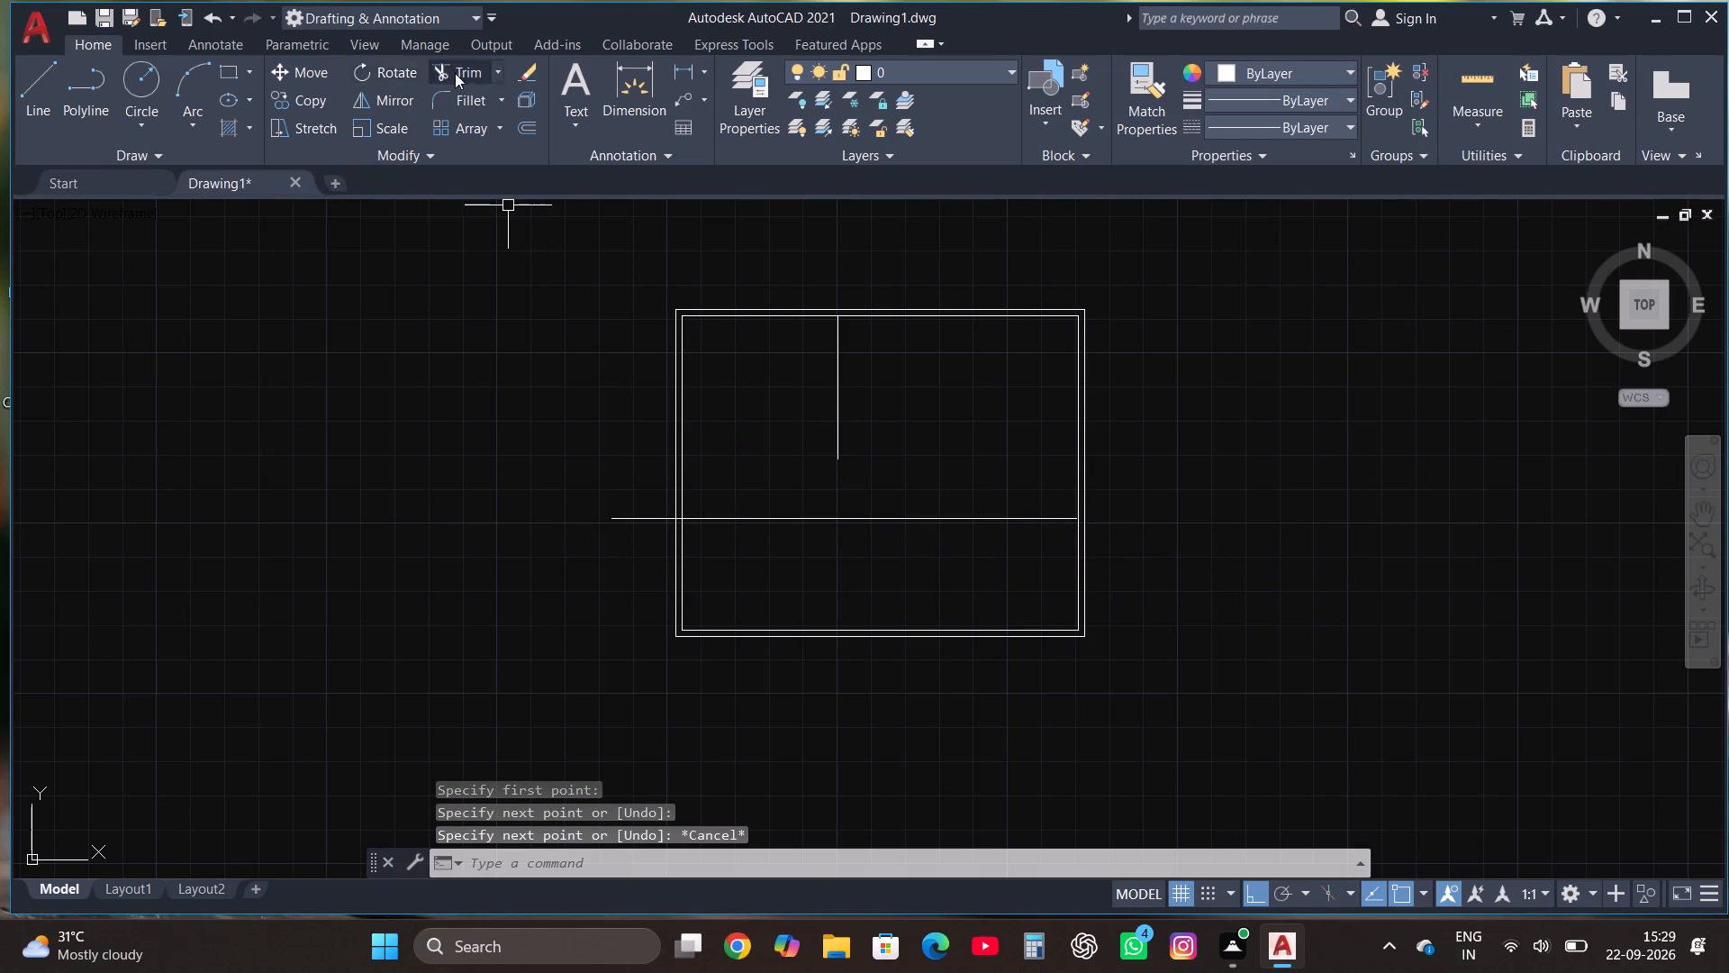
# Trim the horizontal partition line's overhang back to the inner face of the left wall.
pyautogui.click(464, 72)
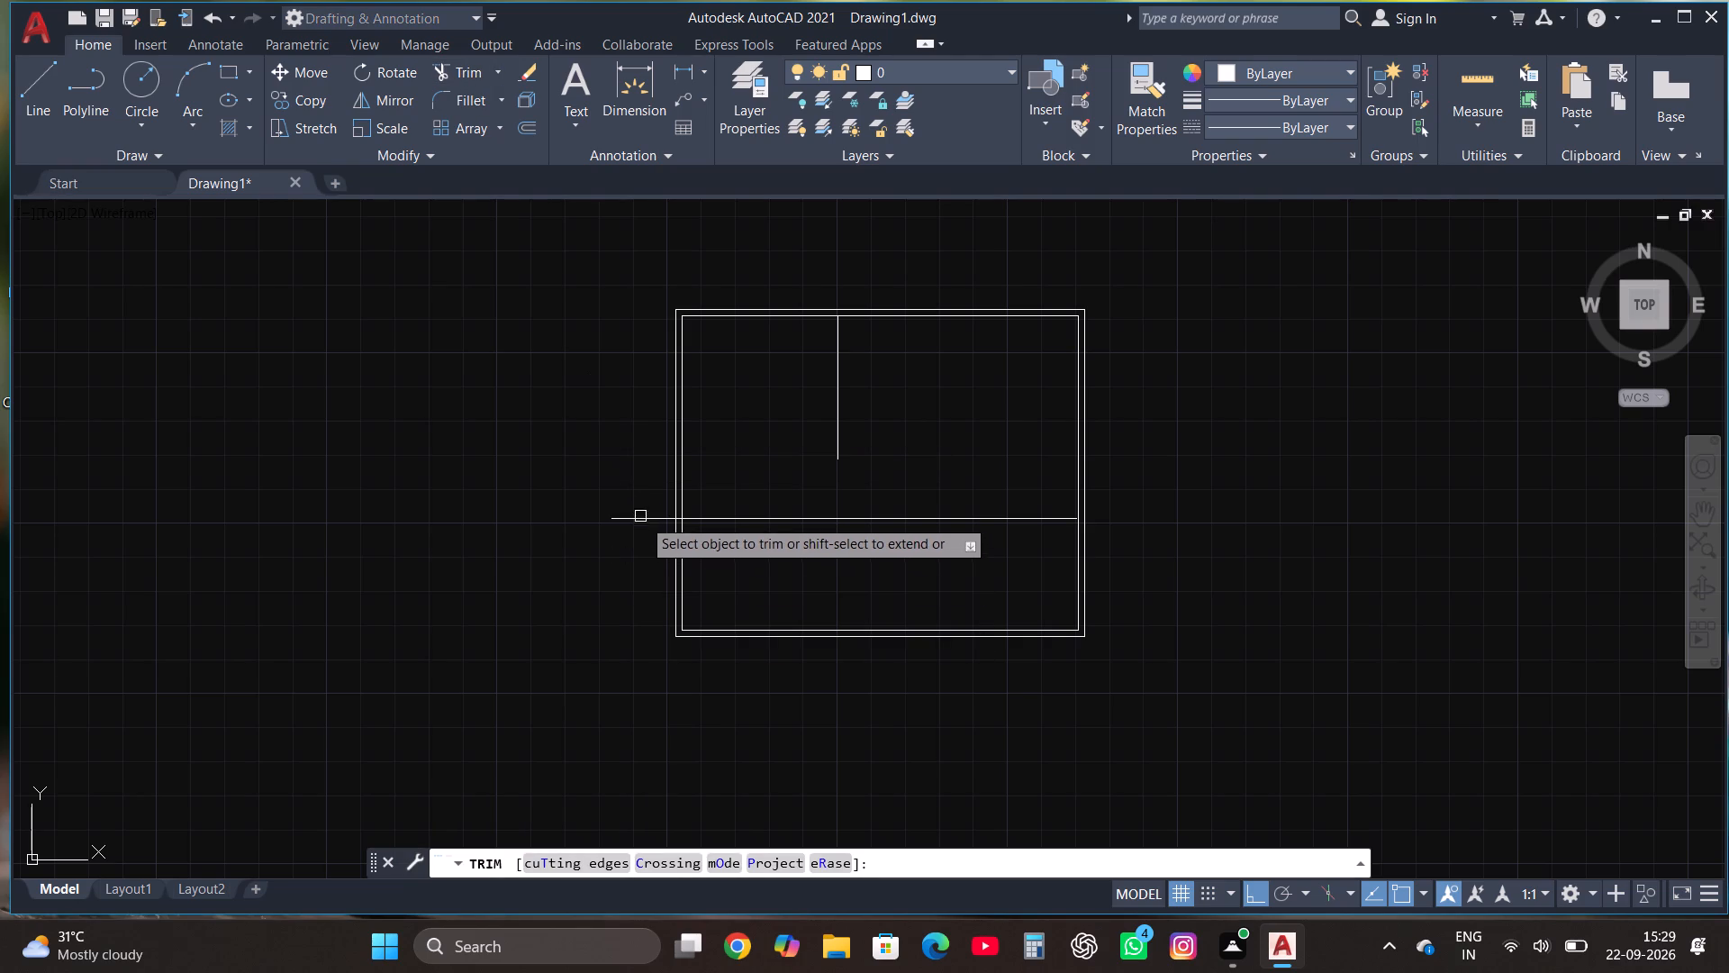
pyautogui.click(643, 522)
pyautogui.scroll(3, 652, 527)
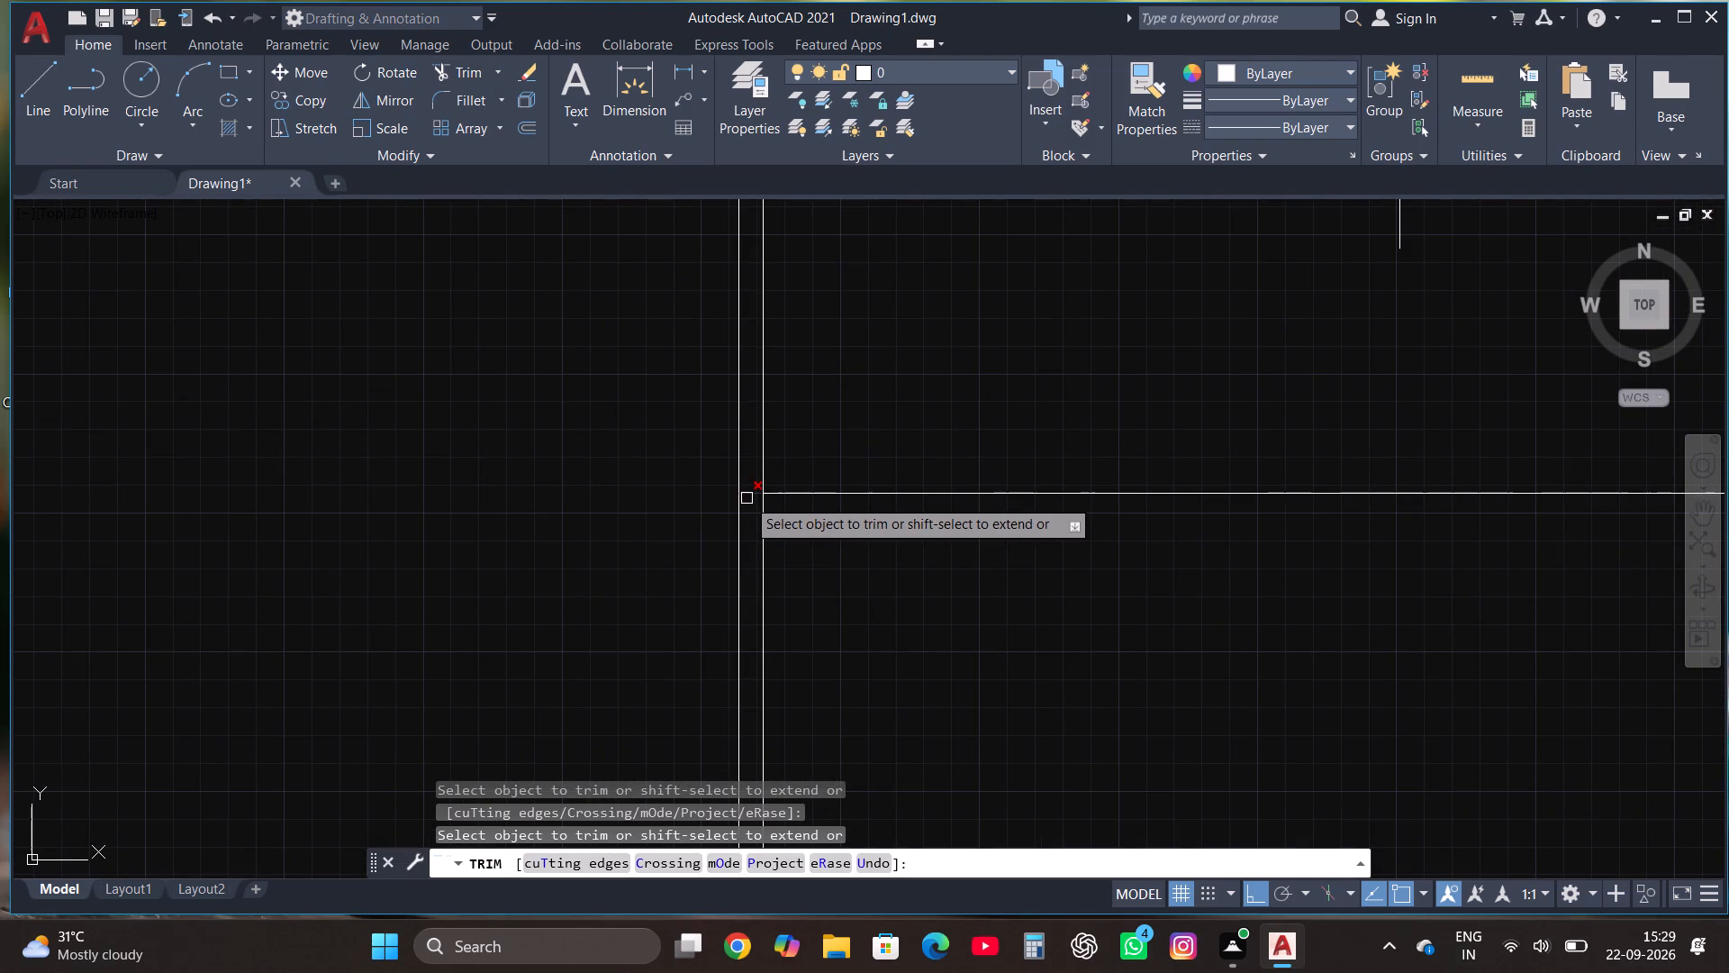
pyautogui.click(747, 498)
pyautogui.press('Escape')
# Offset the horizontal partition line by 4.5" to give the partition its thickness.
pyautogui.scroll(-3, 561, 535)
pyautogui.scroll(1, 755, 550)
pyautogui.scroll(-1, 757, 568)
pyautogui.click(757, 570)
pyautogui.click(740, 500)
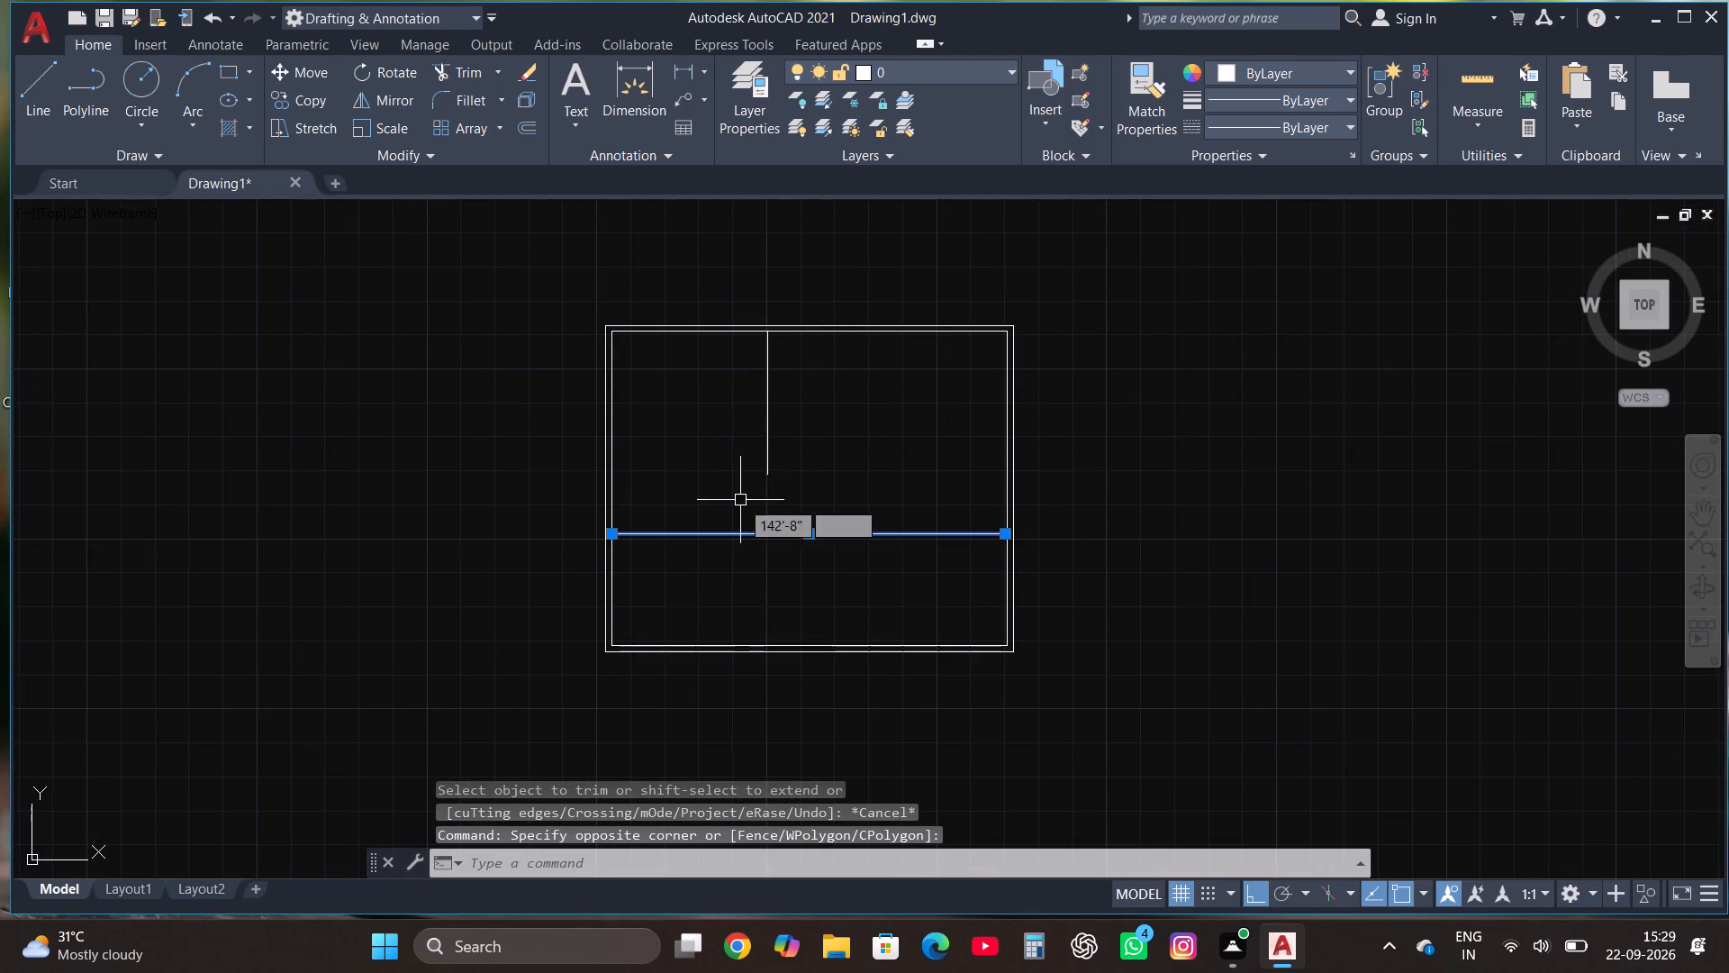
pyautogui.click(521, 128)
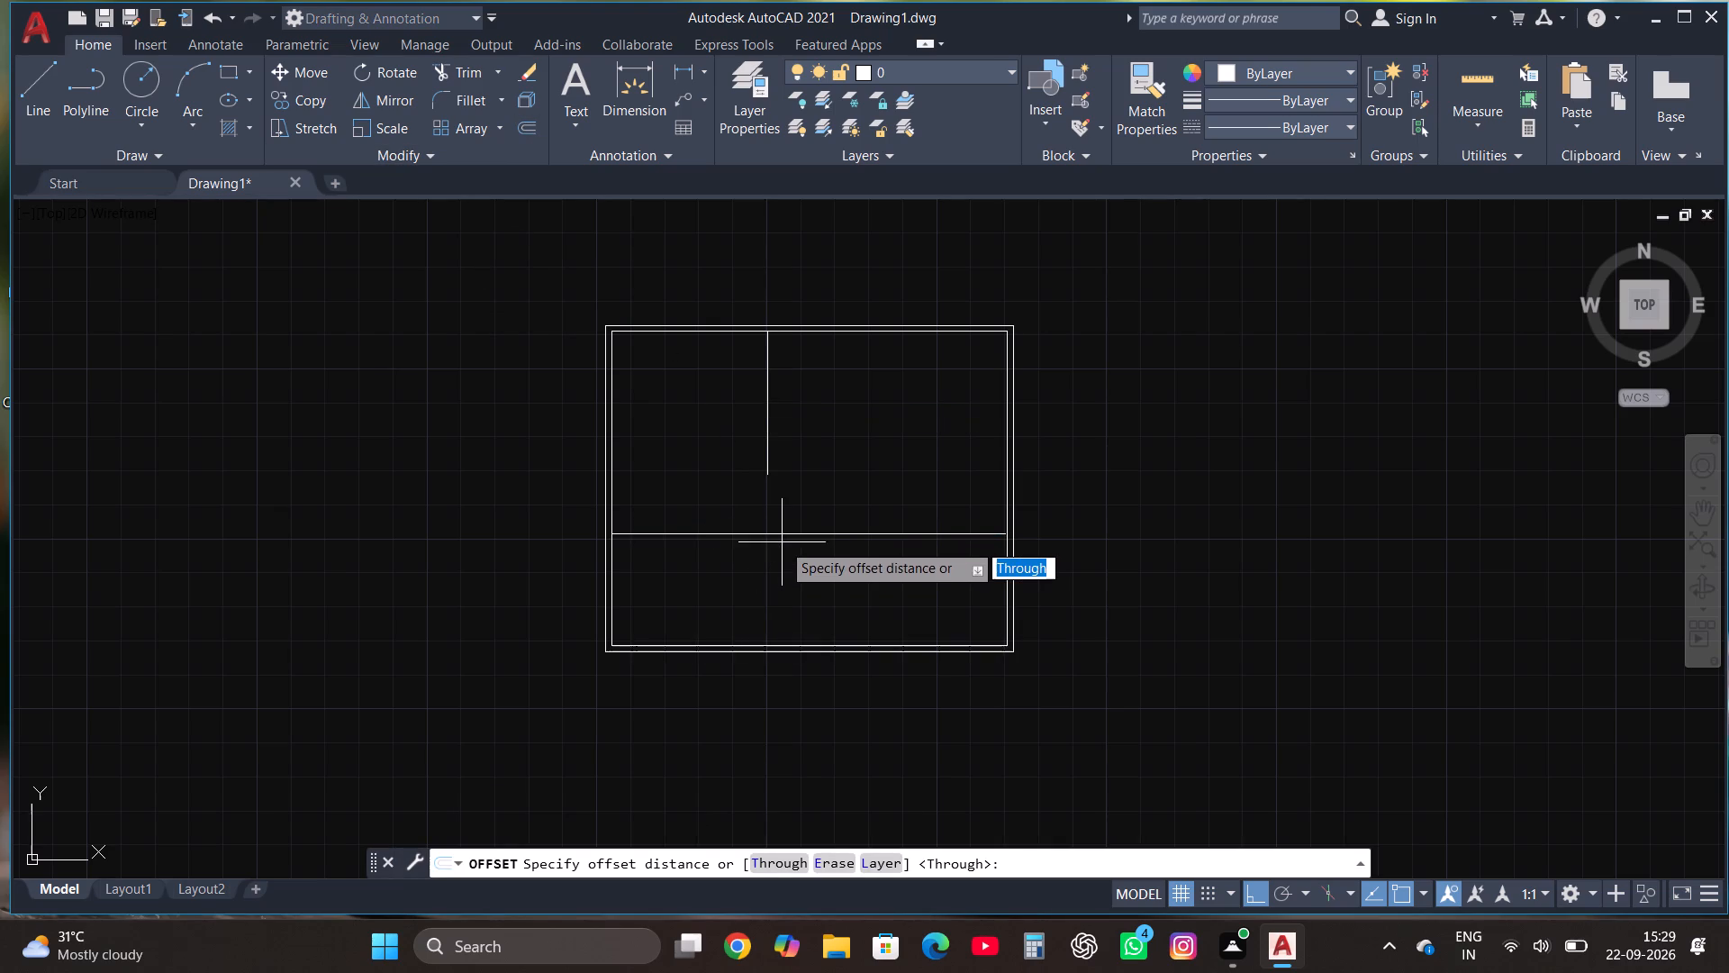
pyautogui.click(783, 531)
pyautogui.click(783, 544)
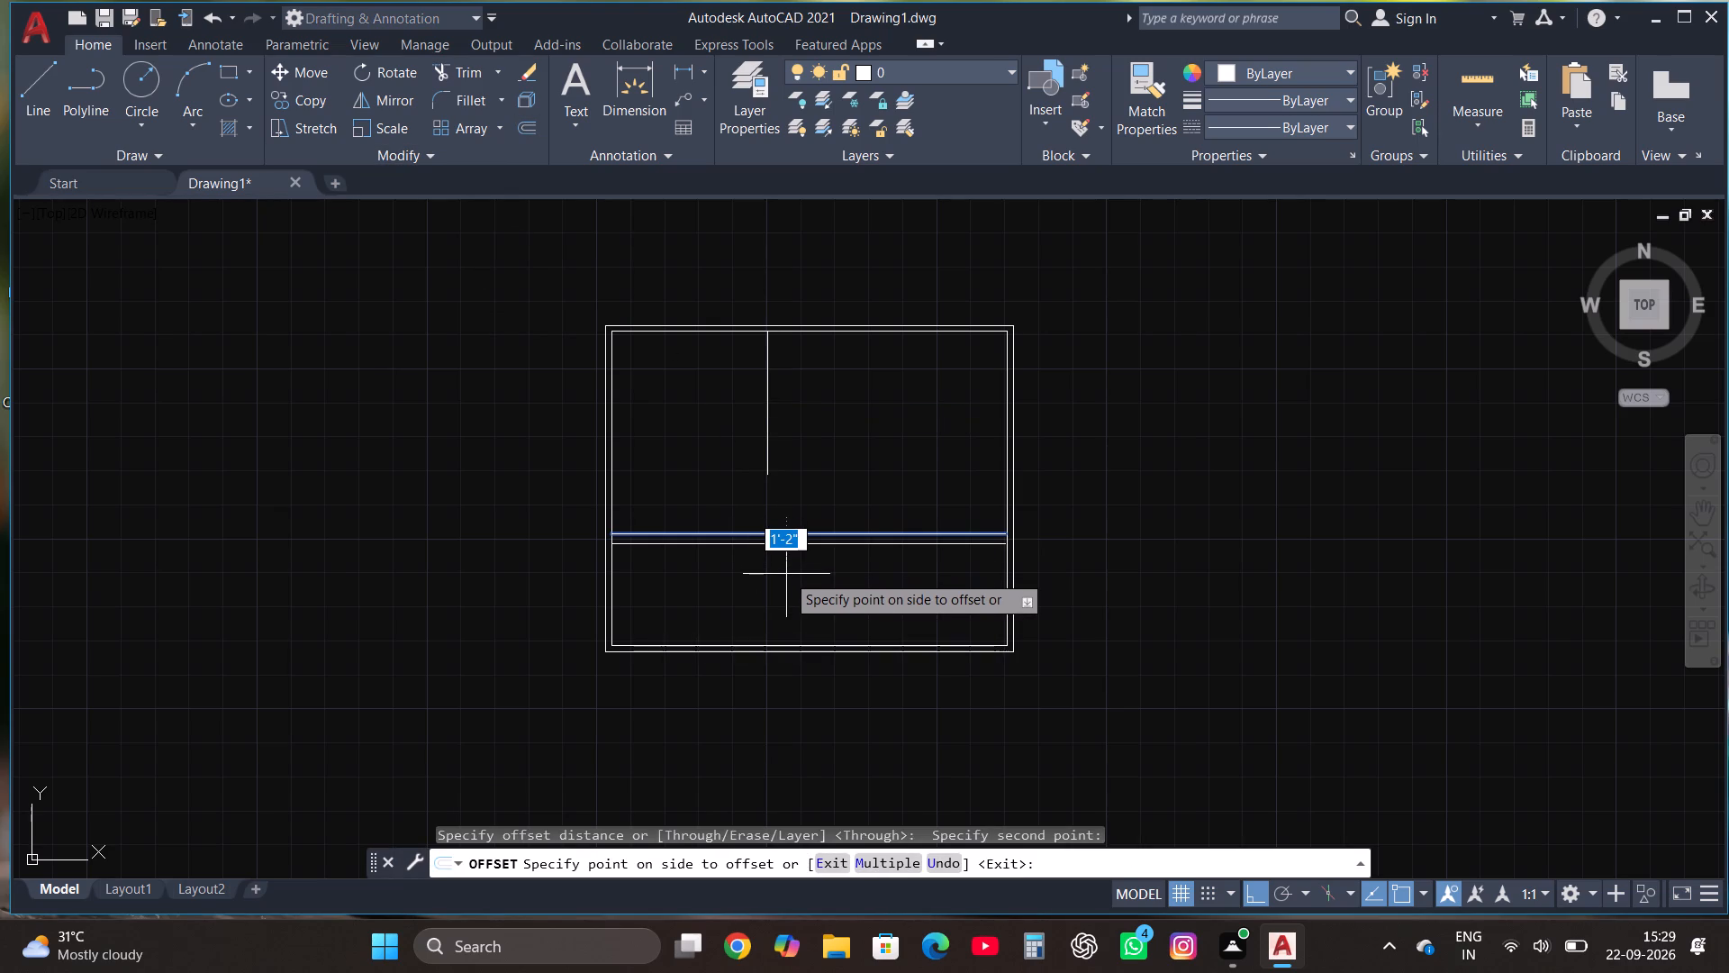
pyautogui.write('4.5"')
pyautogui.press('Return')
pyautogui.press('Escape')
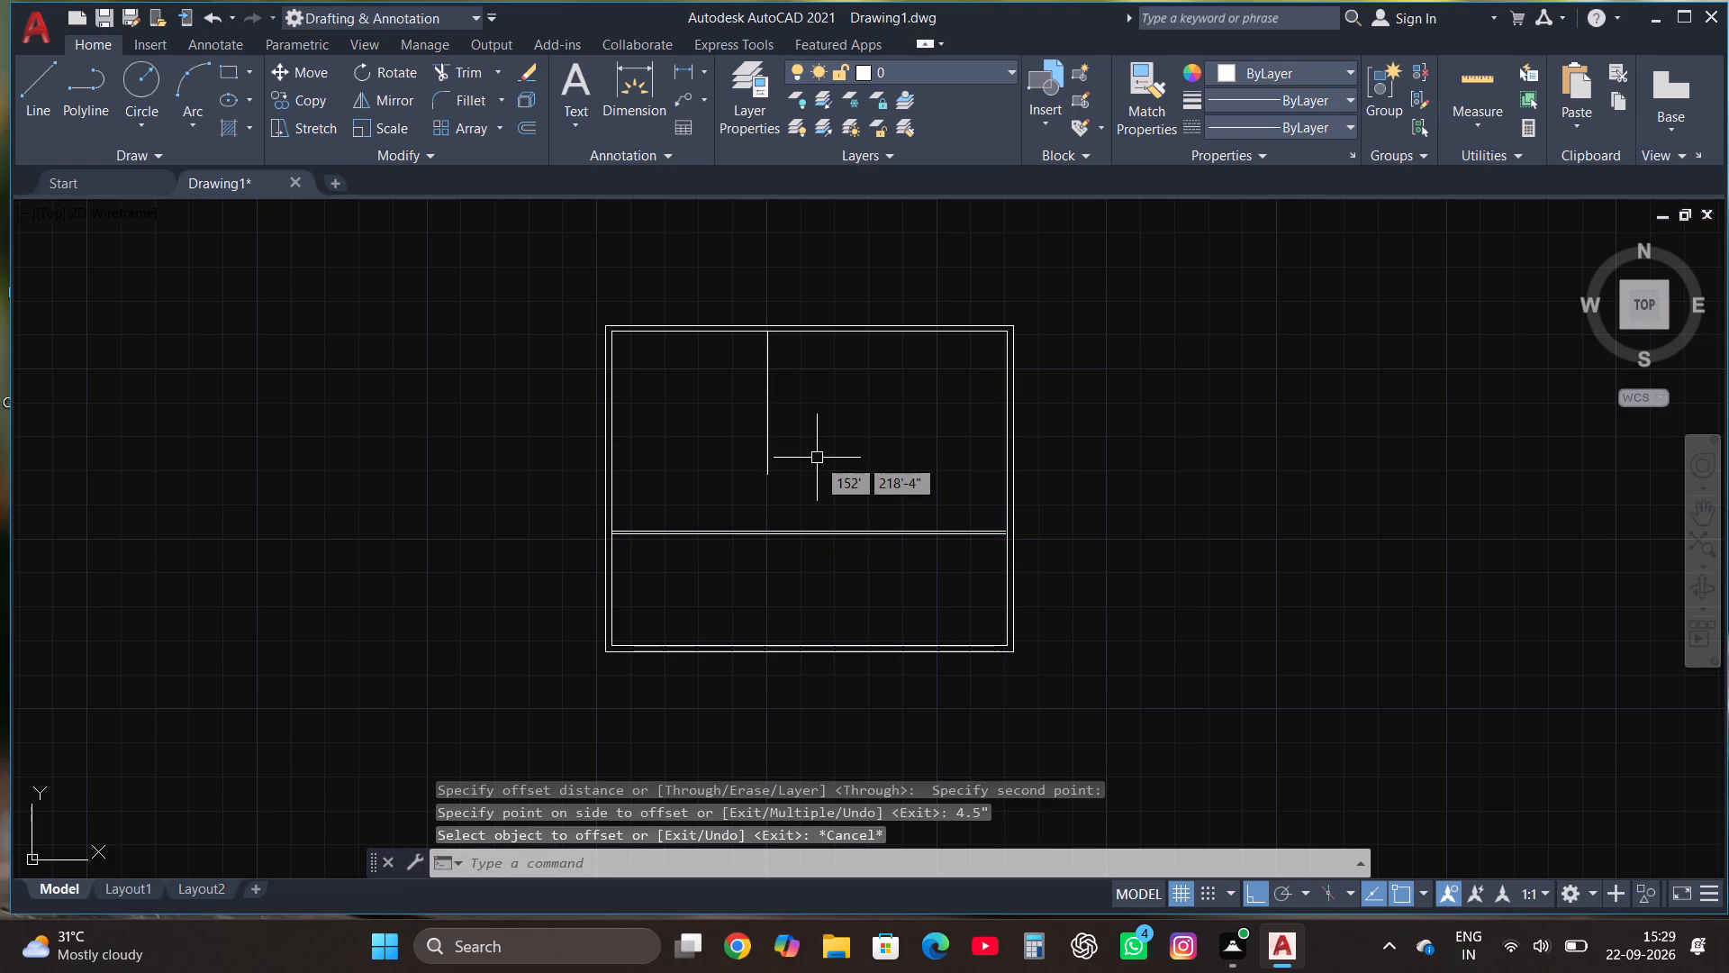
# Draw a line from near the inner upper-right corner about 16' left along the wall, continuing about 25'5" down across the horizontal partition.
pyautogui.scroll(1, 803, 369)
pyautogui.scroll(-2, 809, 443)
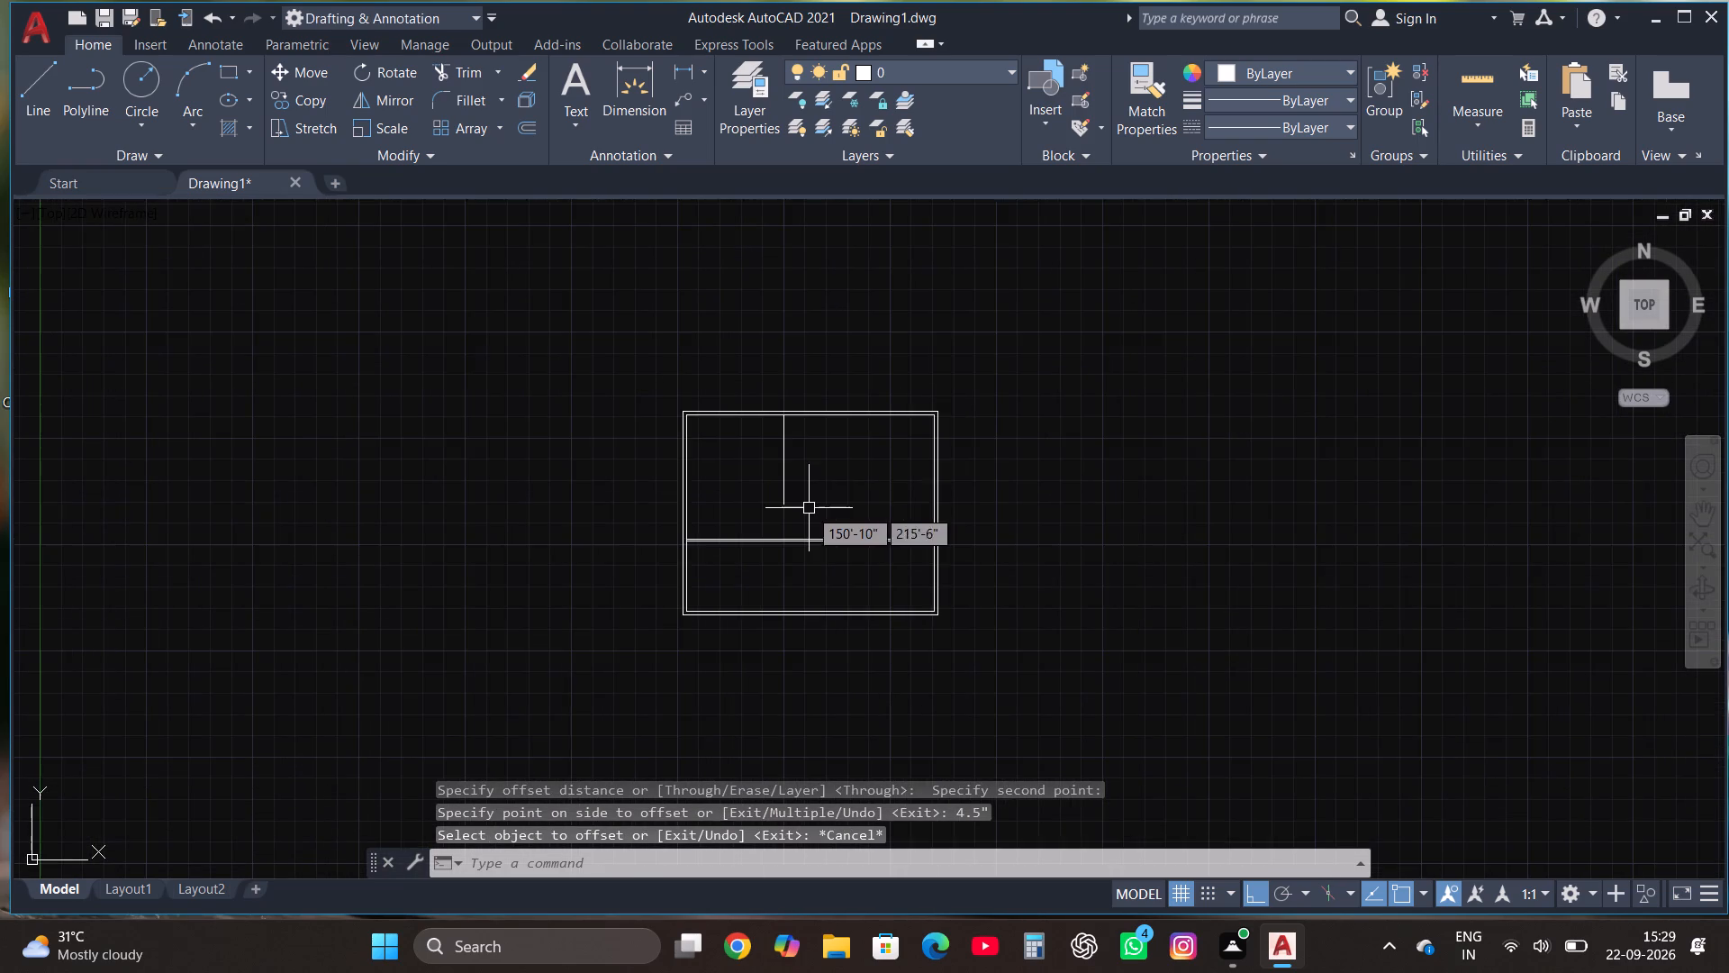
pyautogui.scroll(1, 797, 465)
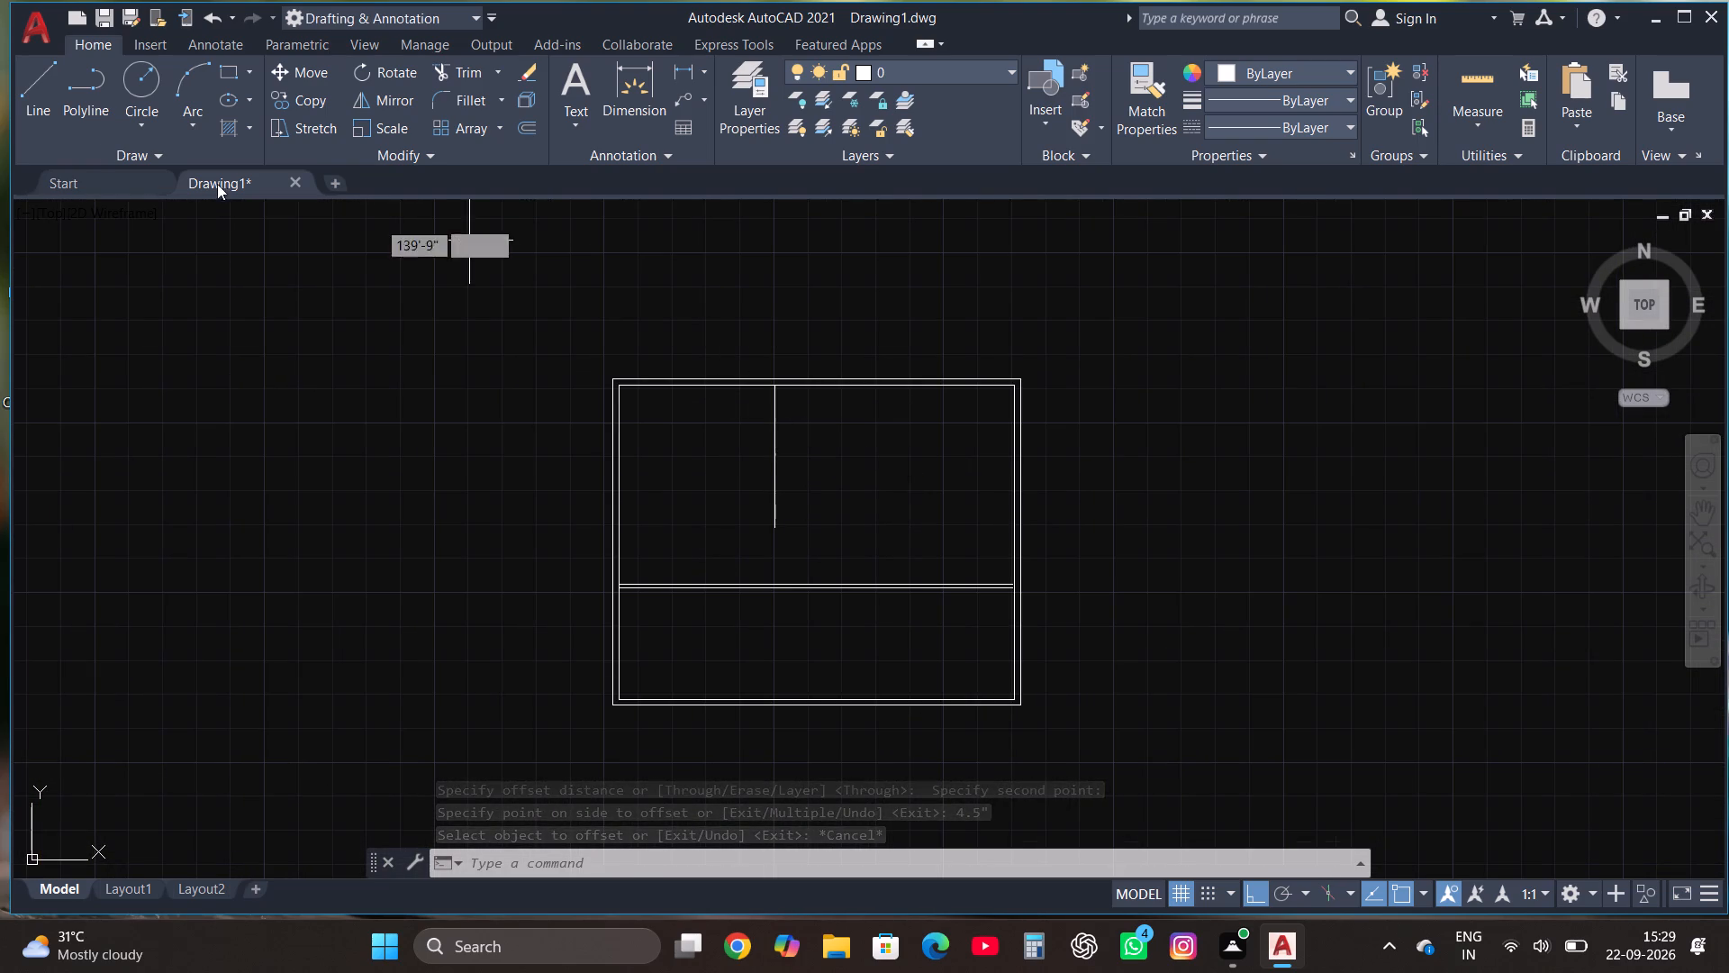
pyautogui.click(39, 99)
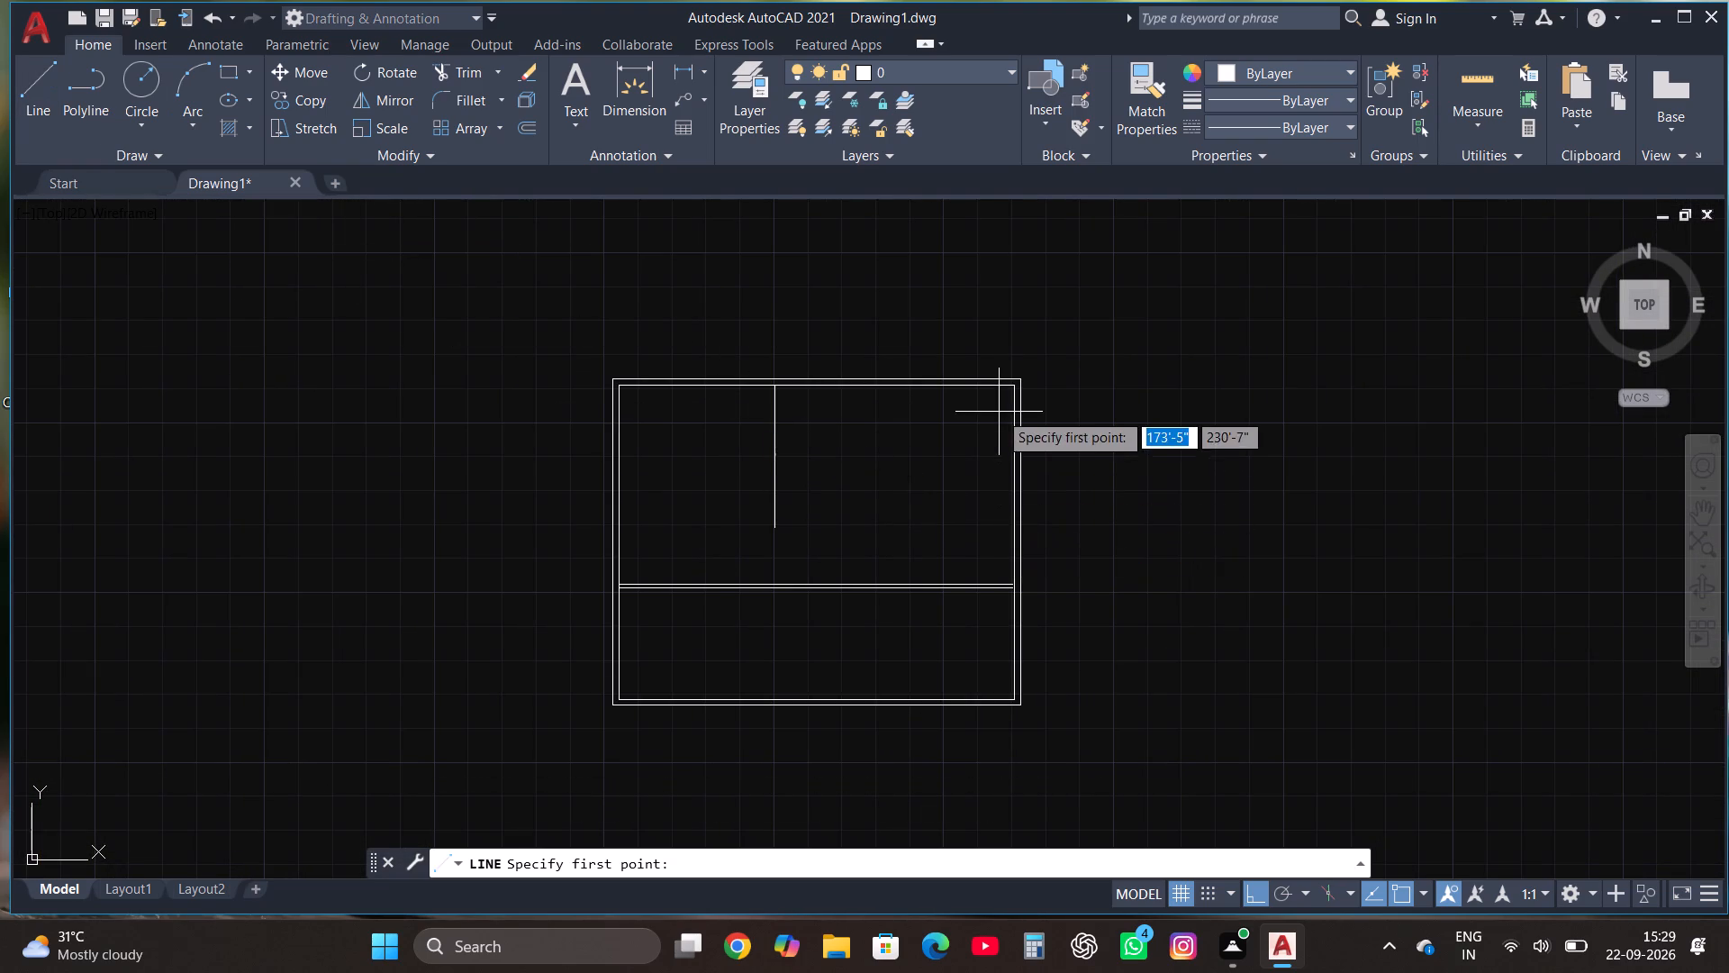
pyautogui.click(1005, 389)
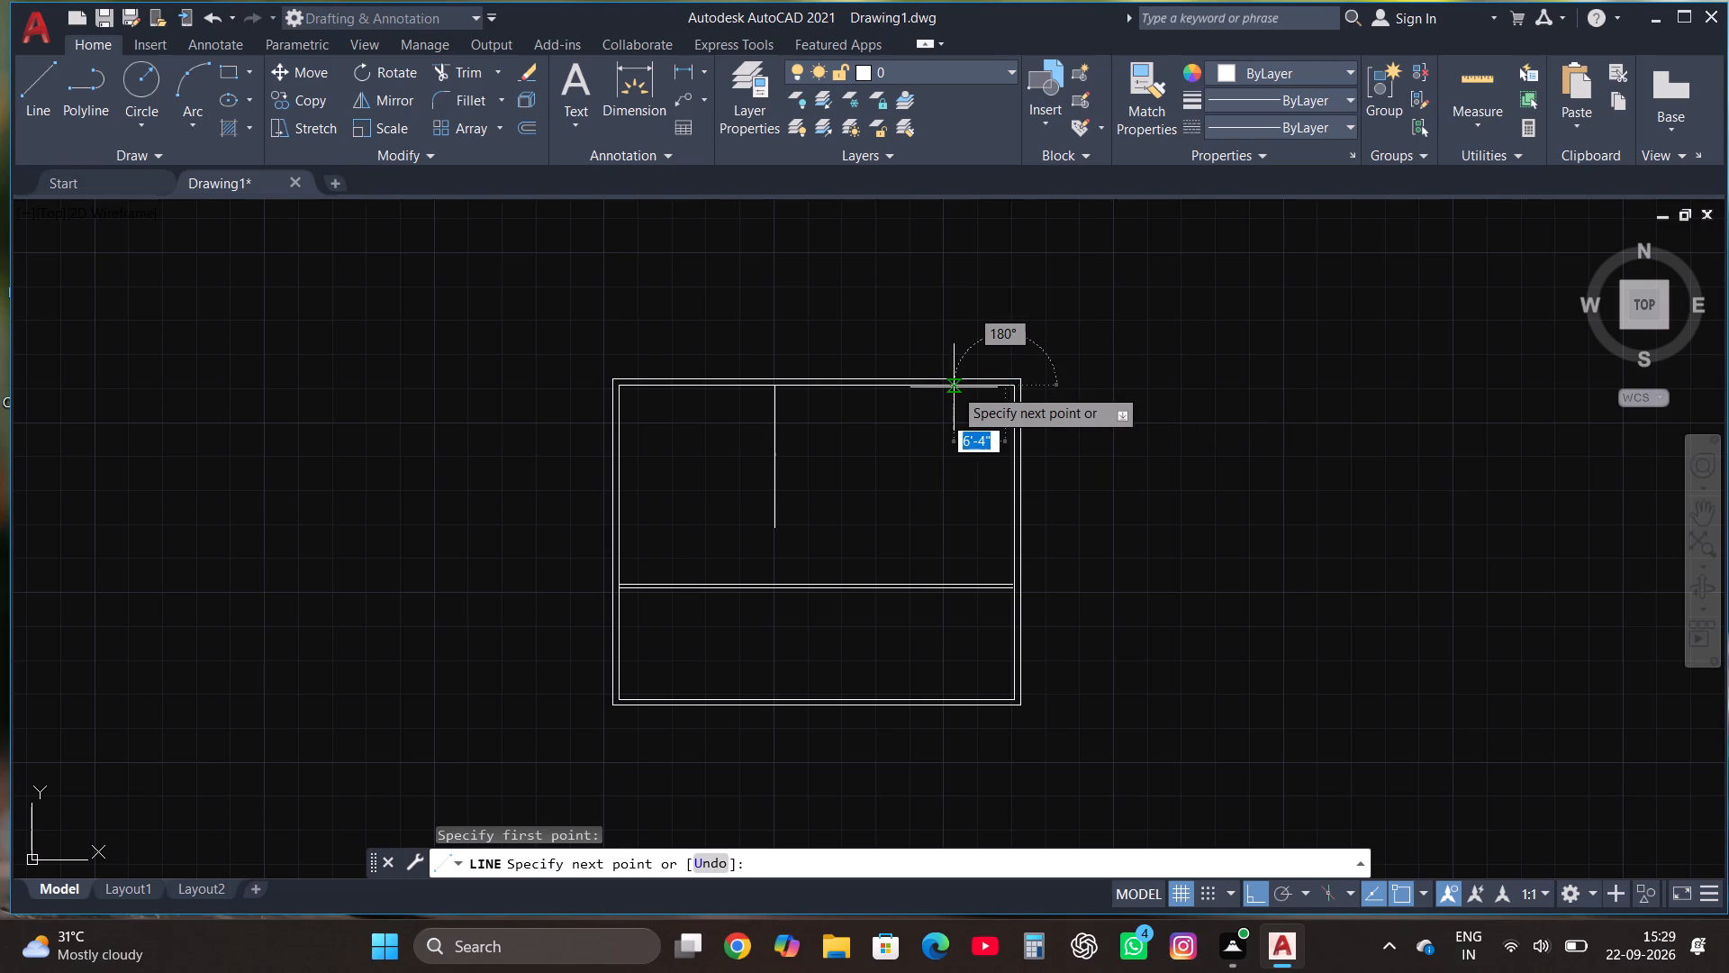
pyautogui.click(876, 389)
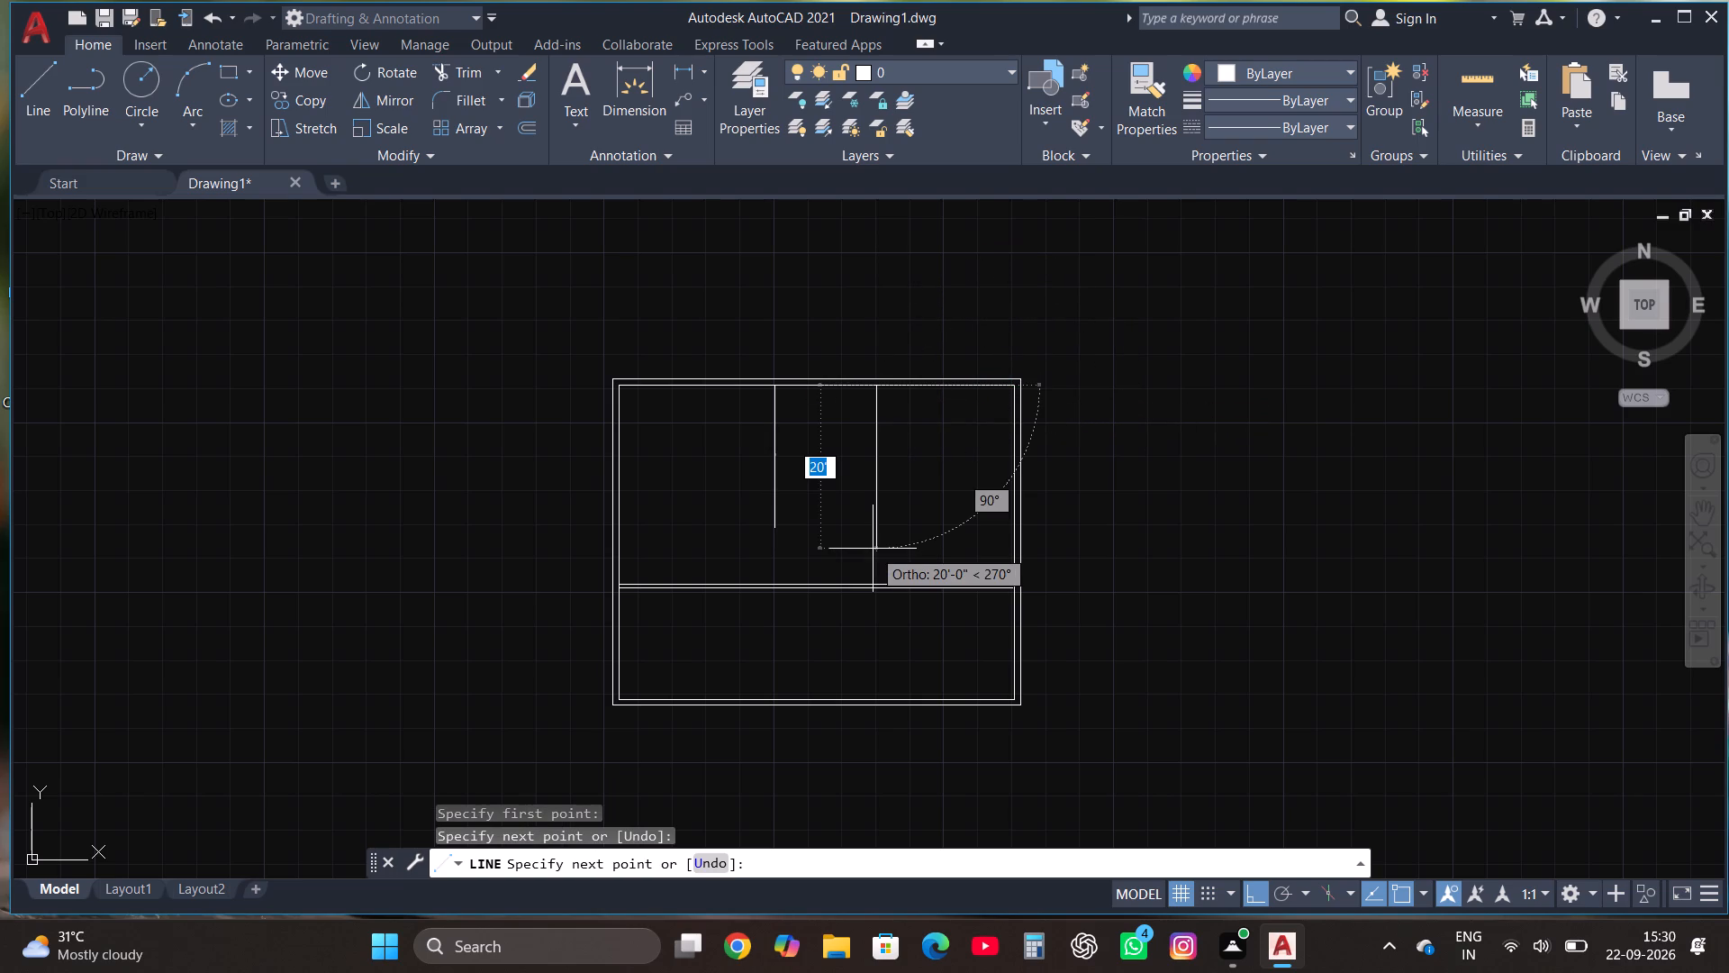
pyautogui.scroll(3, 873, 549)
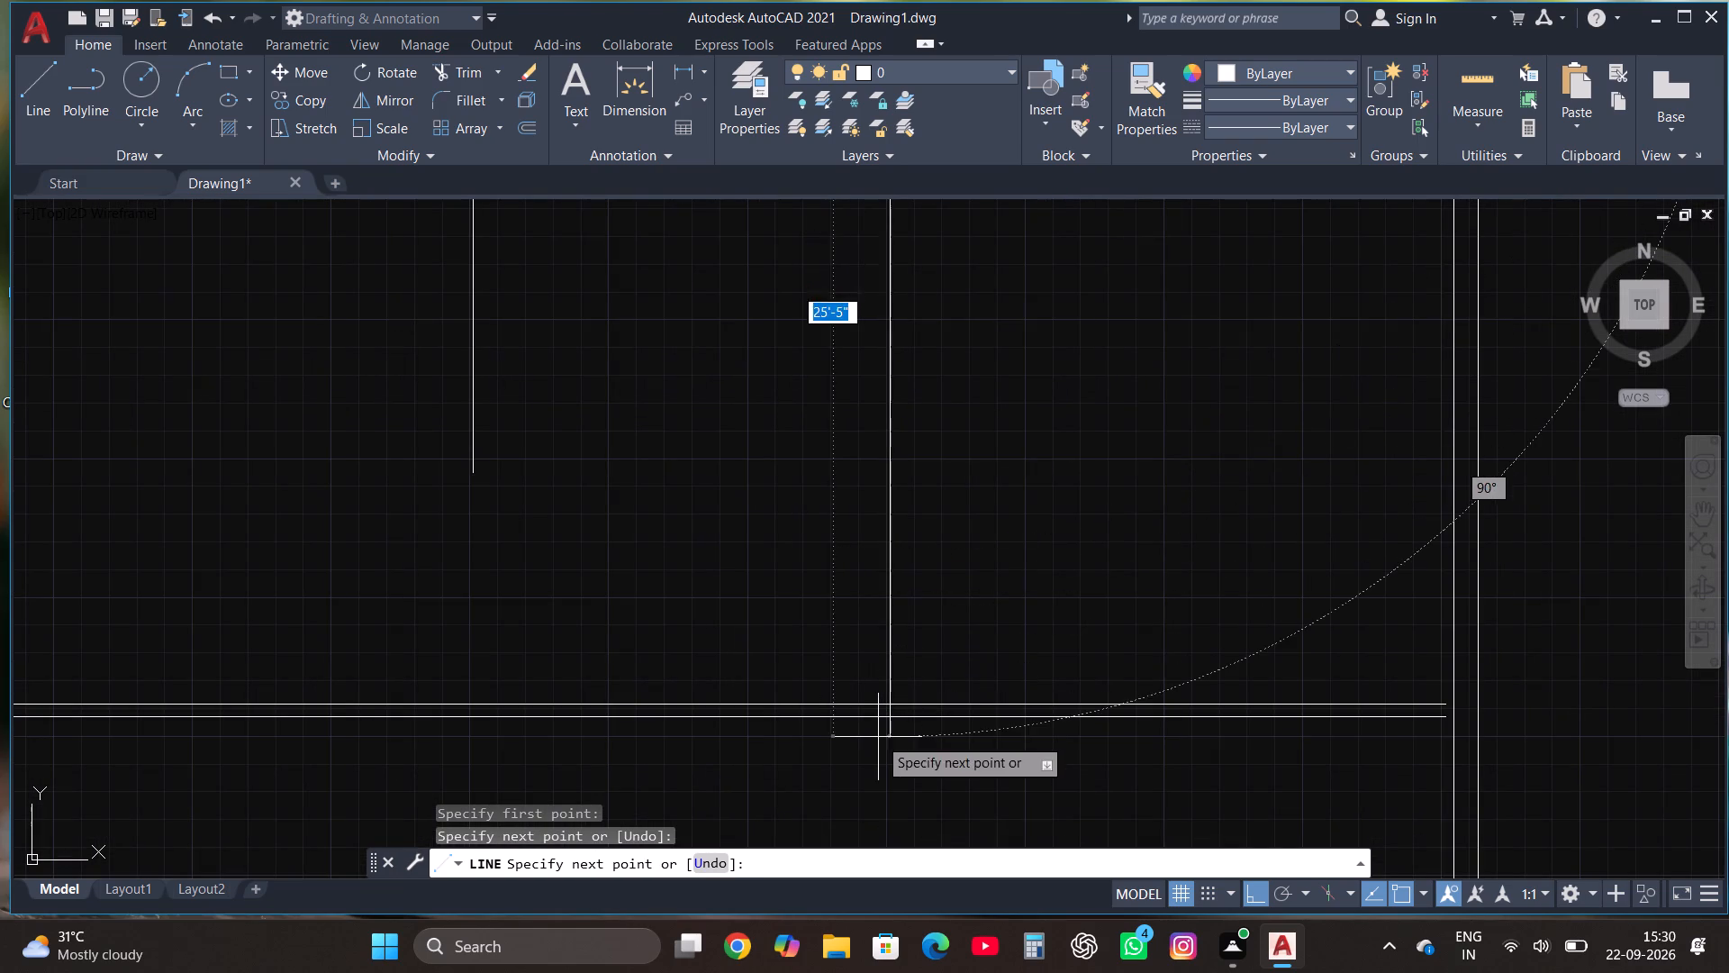
pyautogui.click(878, 739)
pyautogui.press('Escape')
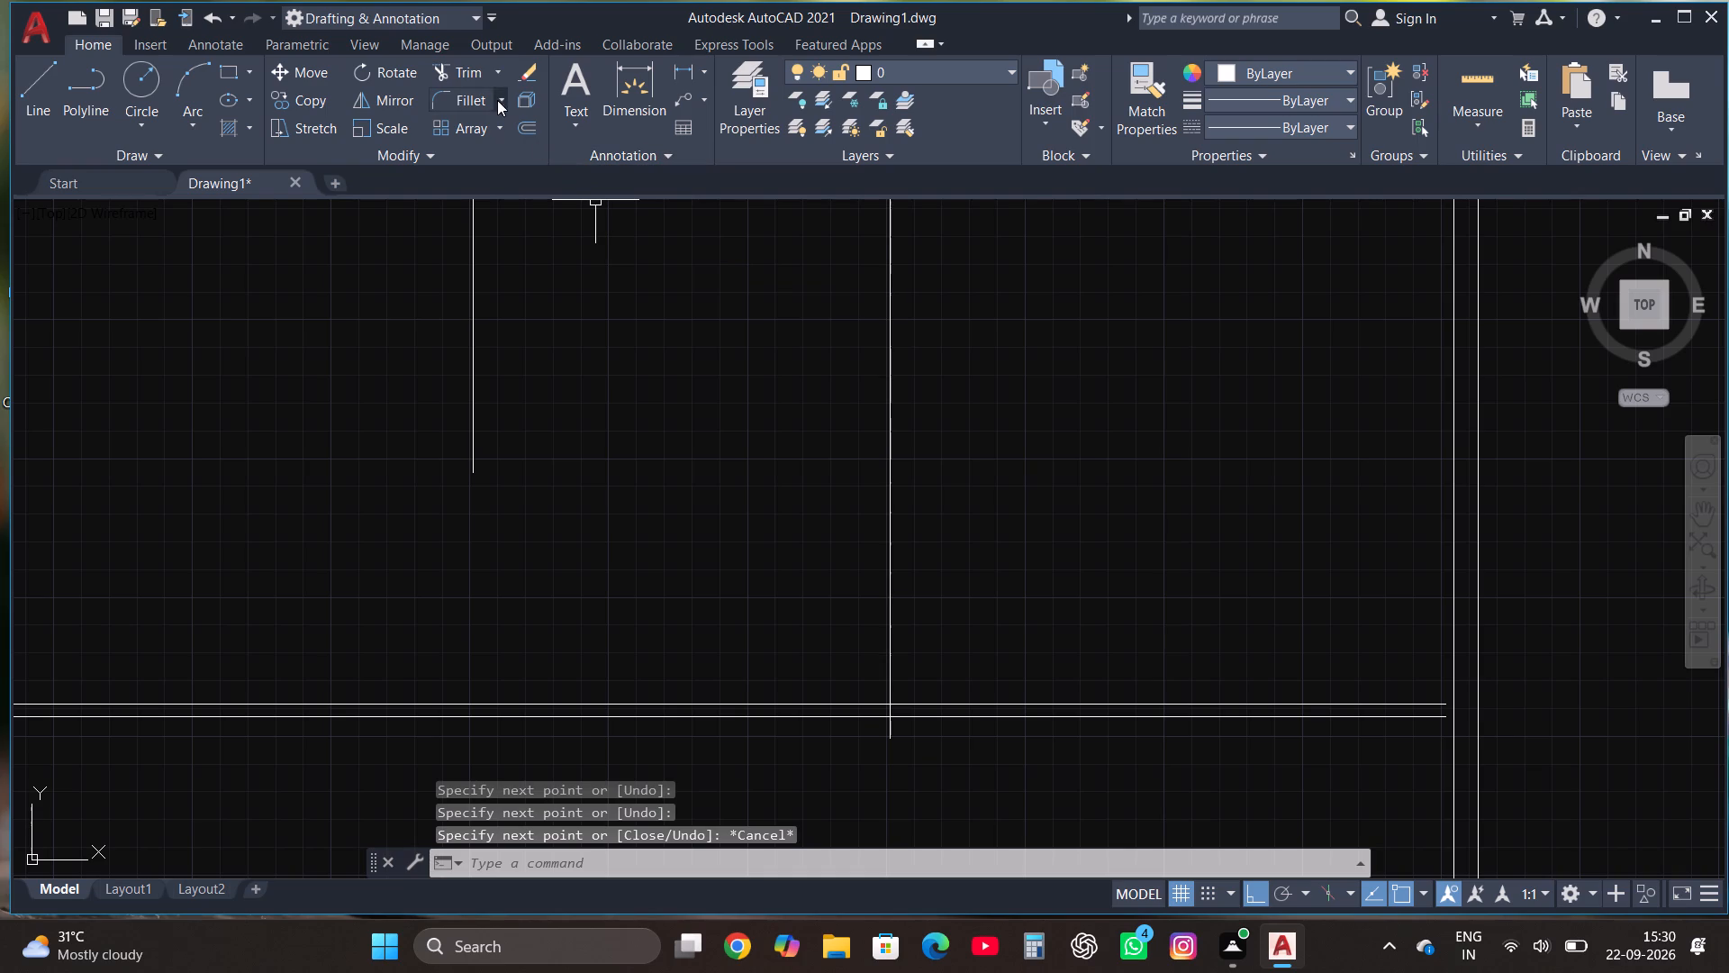
# Trim the new vertical line's lower end back to the horizontal partition's upper line.
pyautogui.click(471, 72)
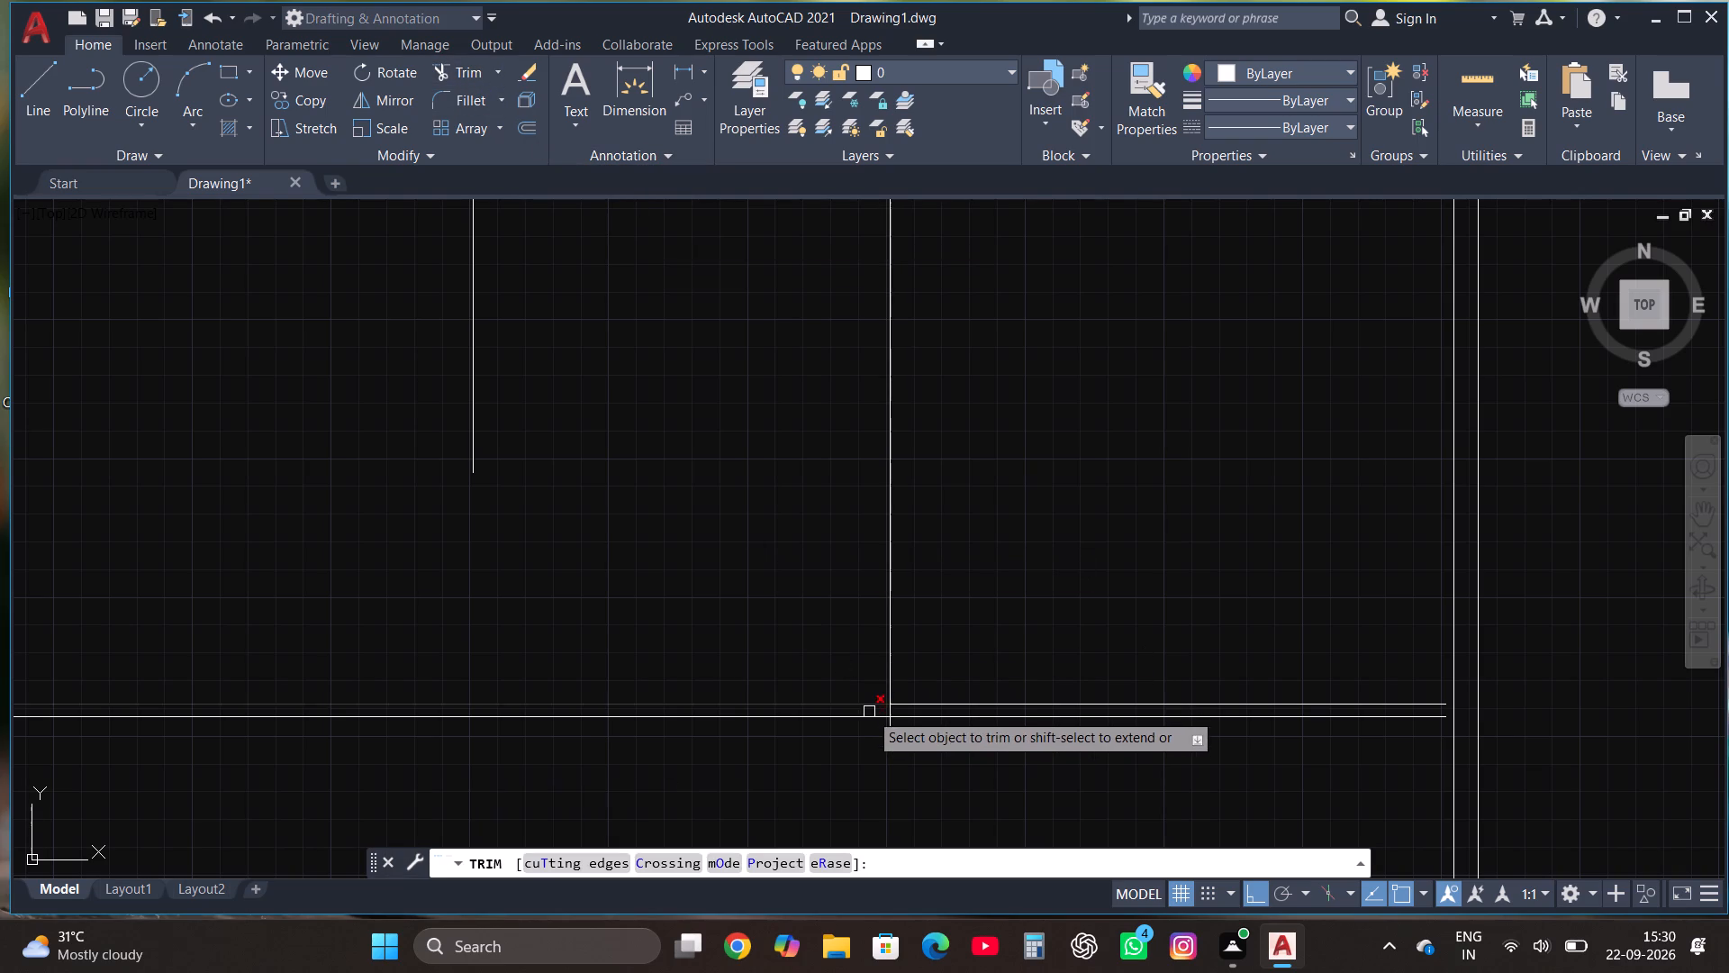
pyautogui.click(887, 731)
pyautogui.scroll(1, 887, 731)
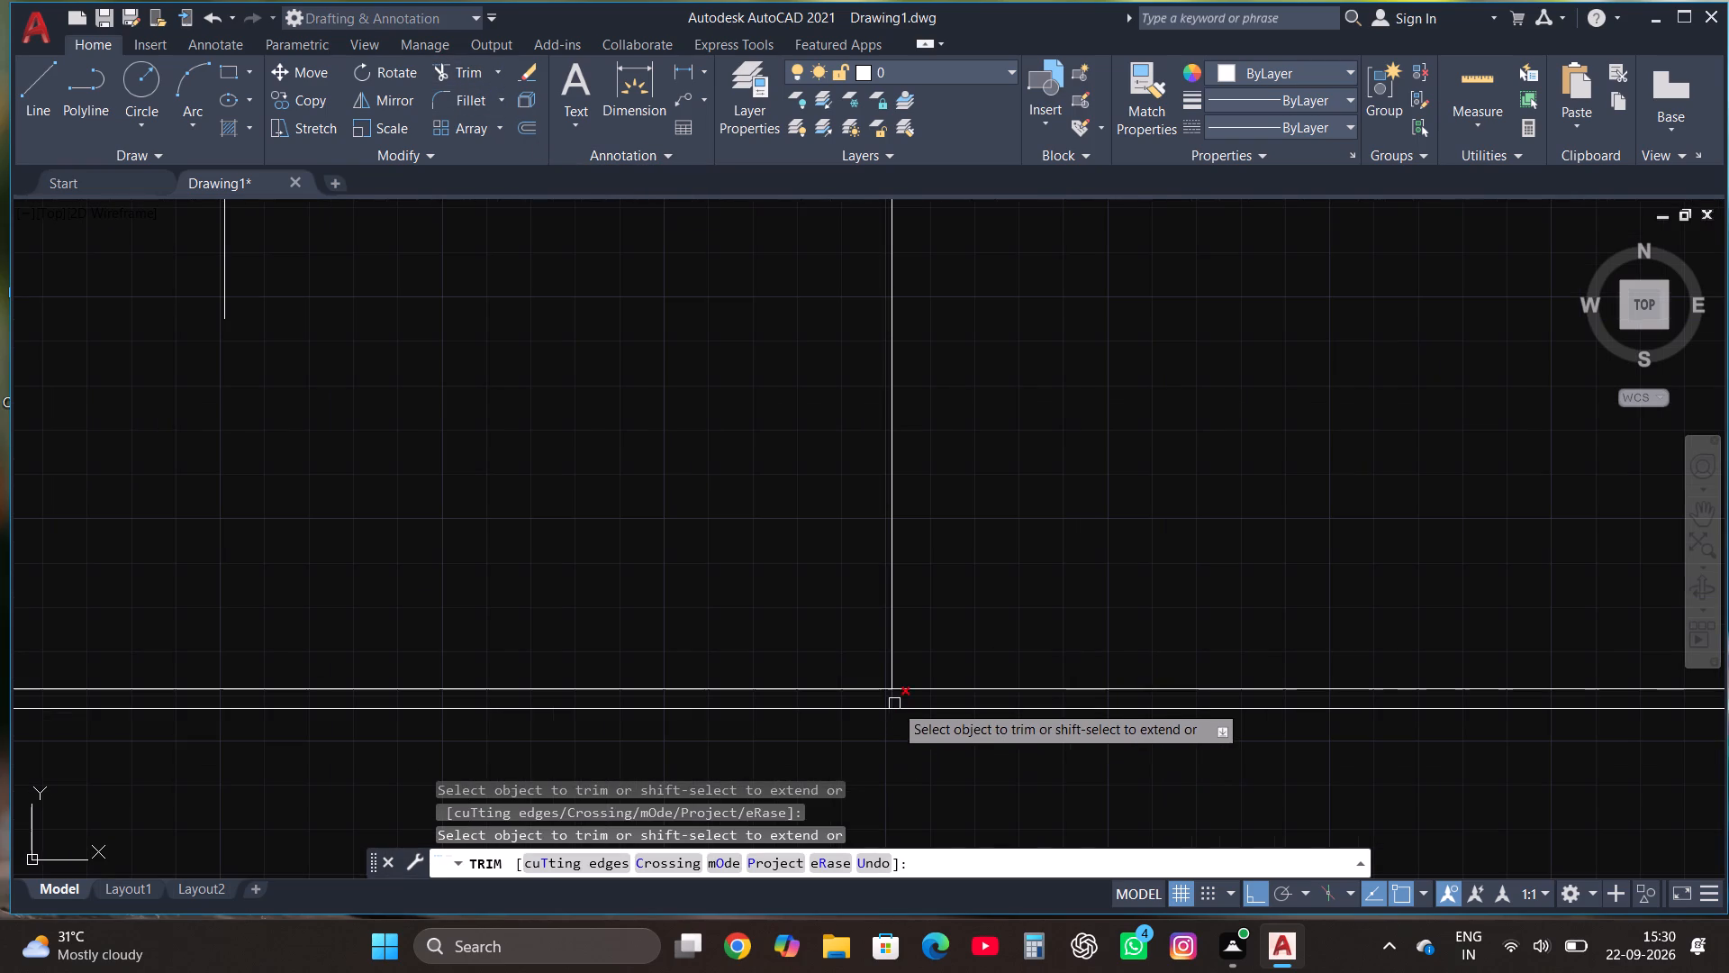
pyautogui.click(896, 704)
pyautogui.press('Escape')
pyautogui.scroll(-4, 896, 704)
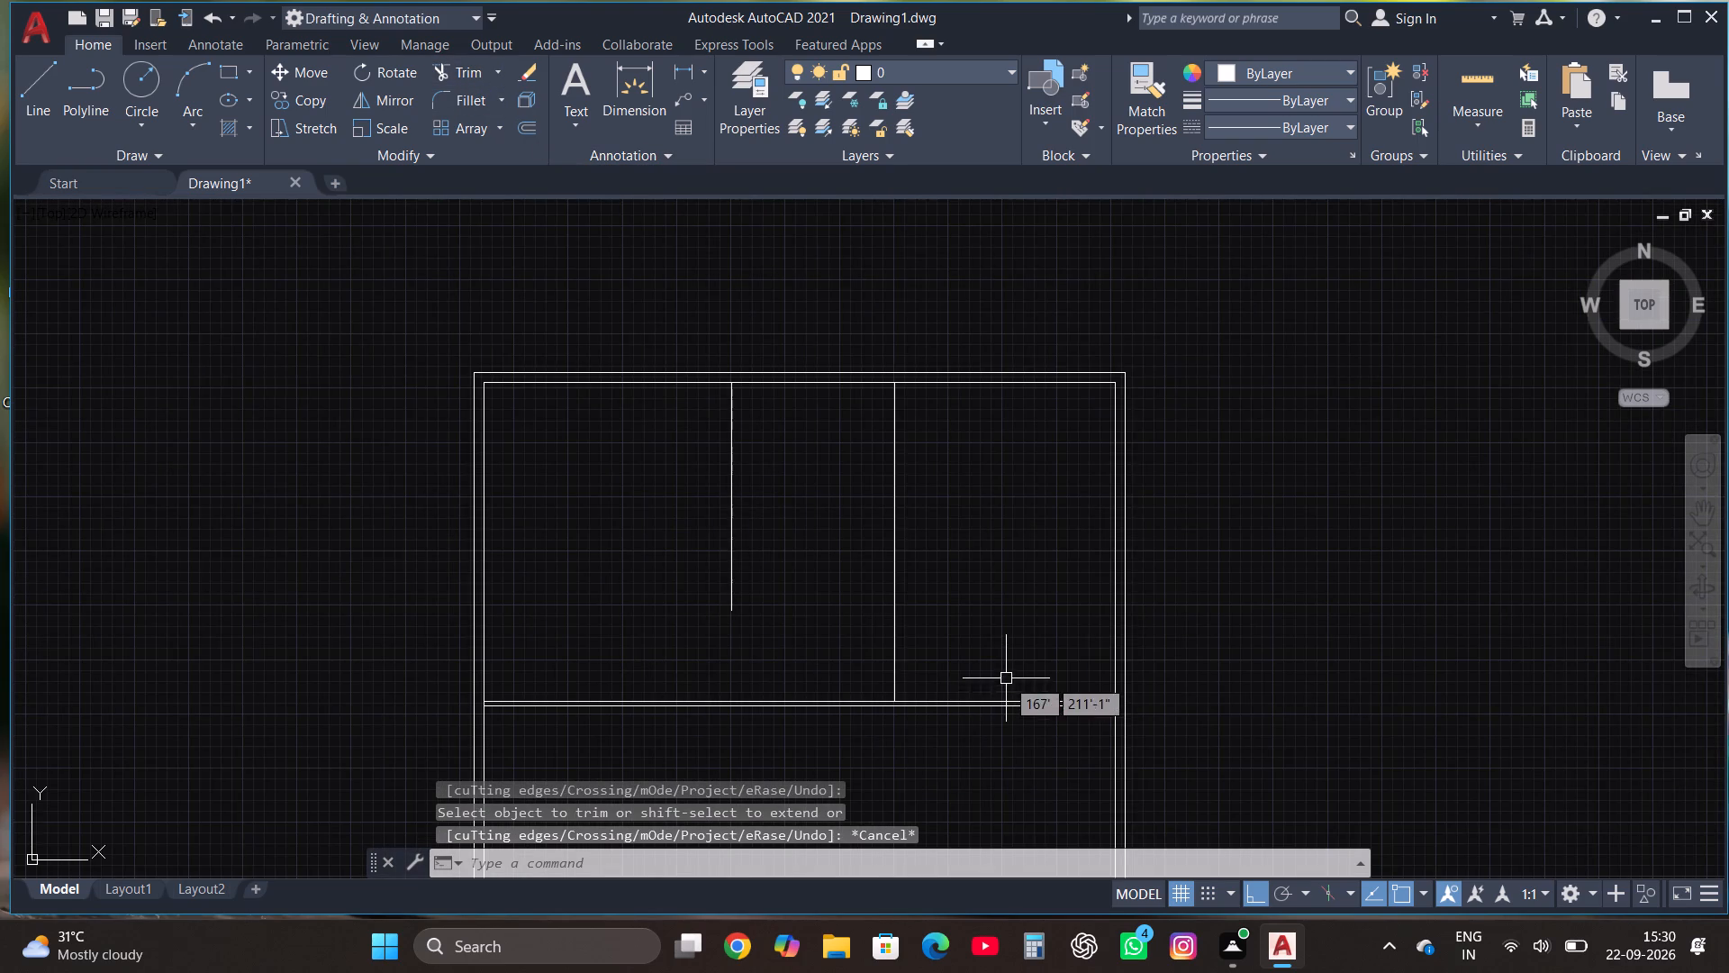
# Draw connected lines from the right-hand partition's upper end: 4' left, 10' and 2' down, 10' and 2' left, and about 14'6" up.
pyautogui.scroll(-1, 1006, 617)
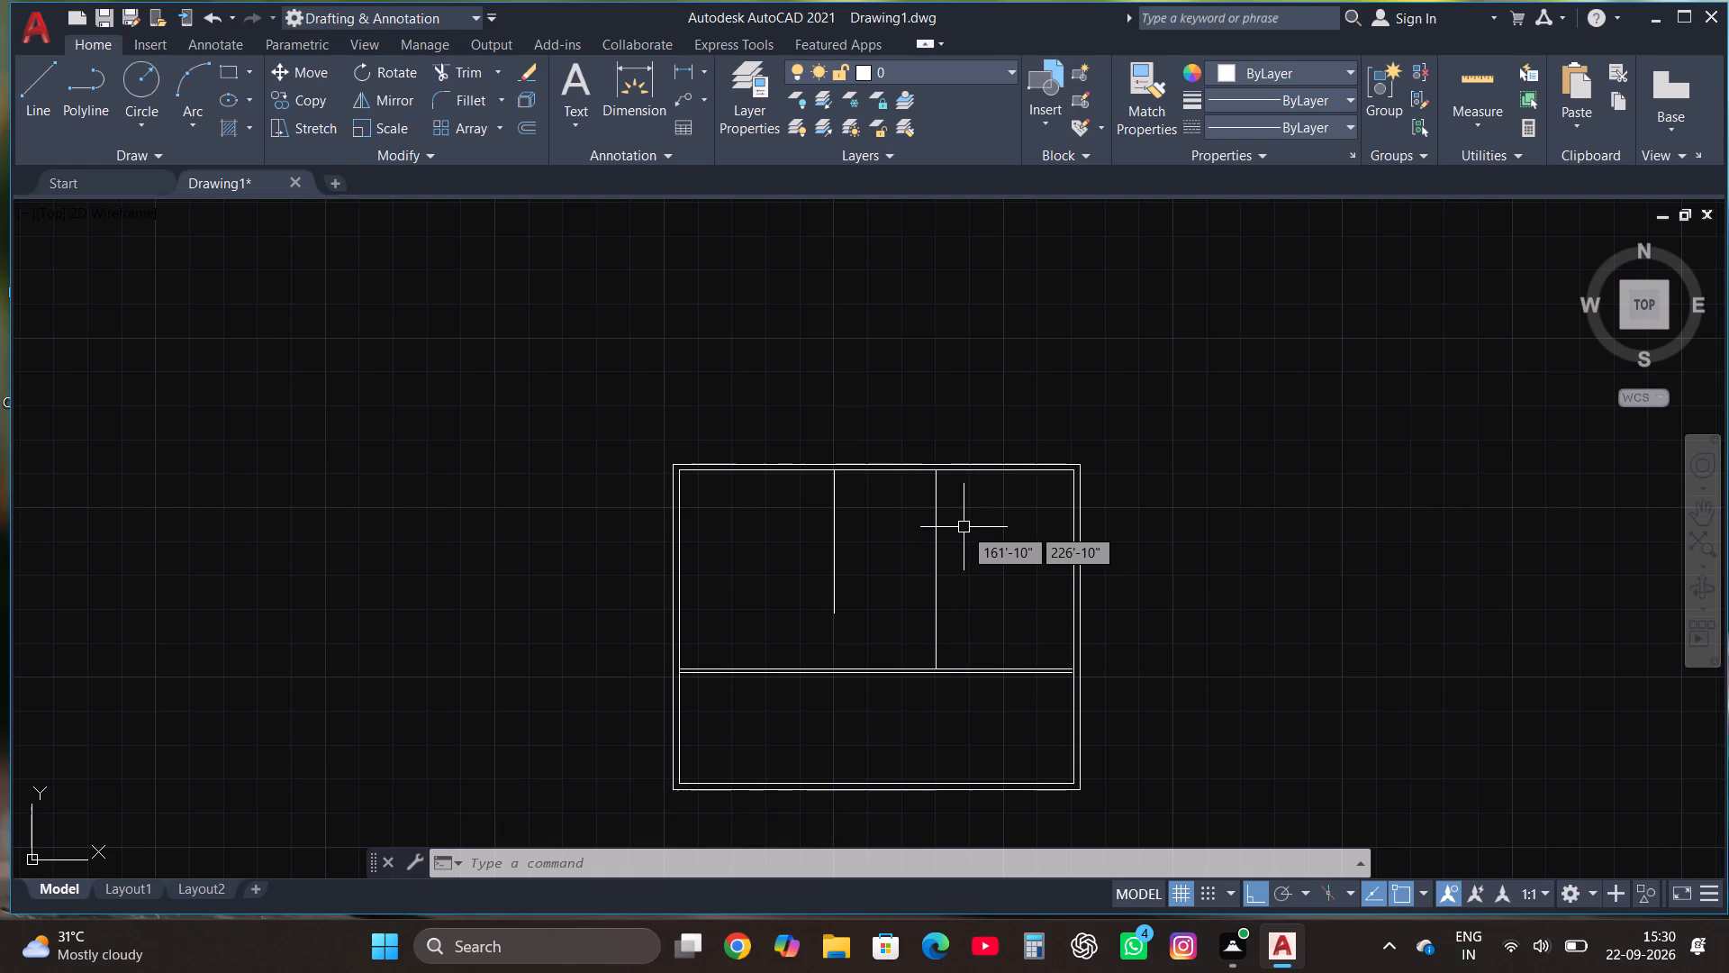
pyautogui.scroll(1, 996, 589)
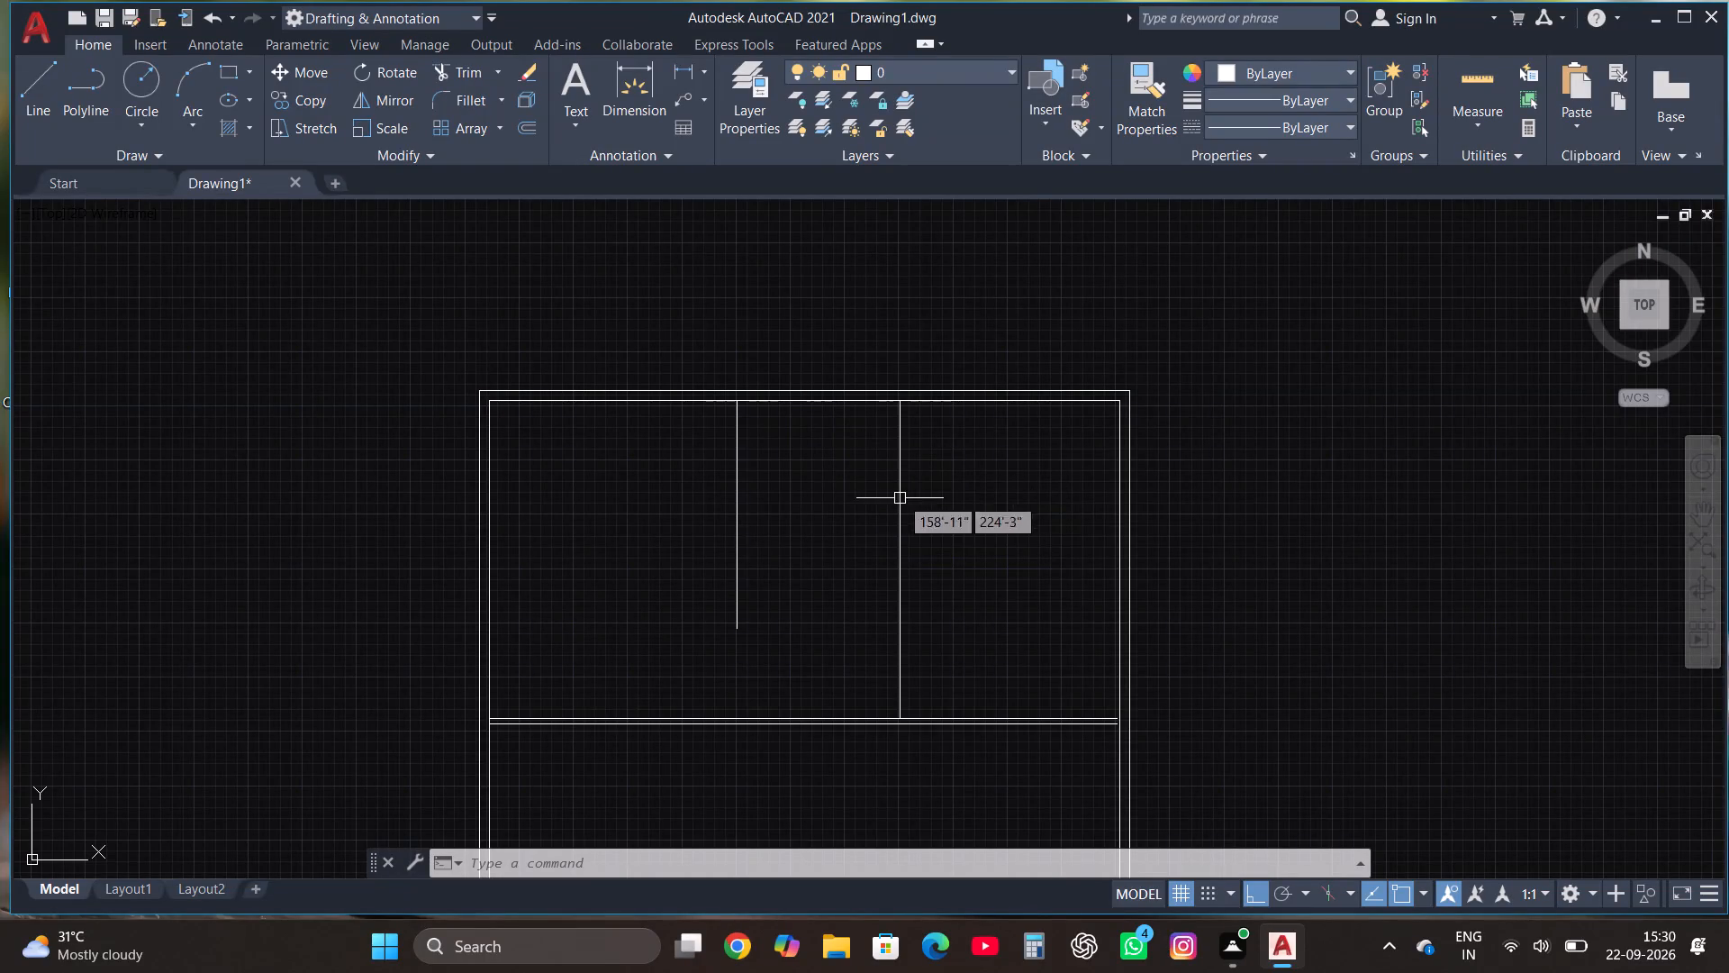
pyautogui.click(45, 86)
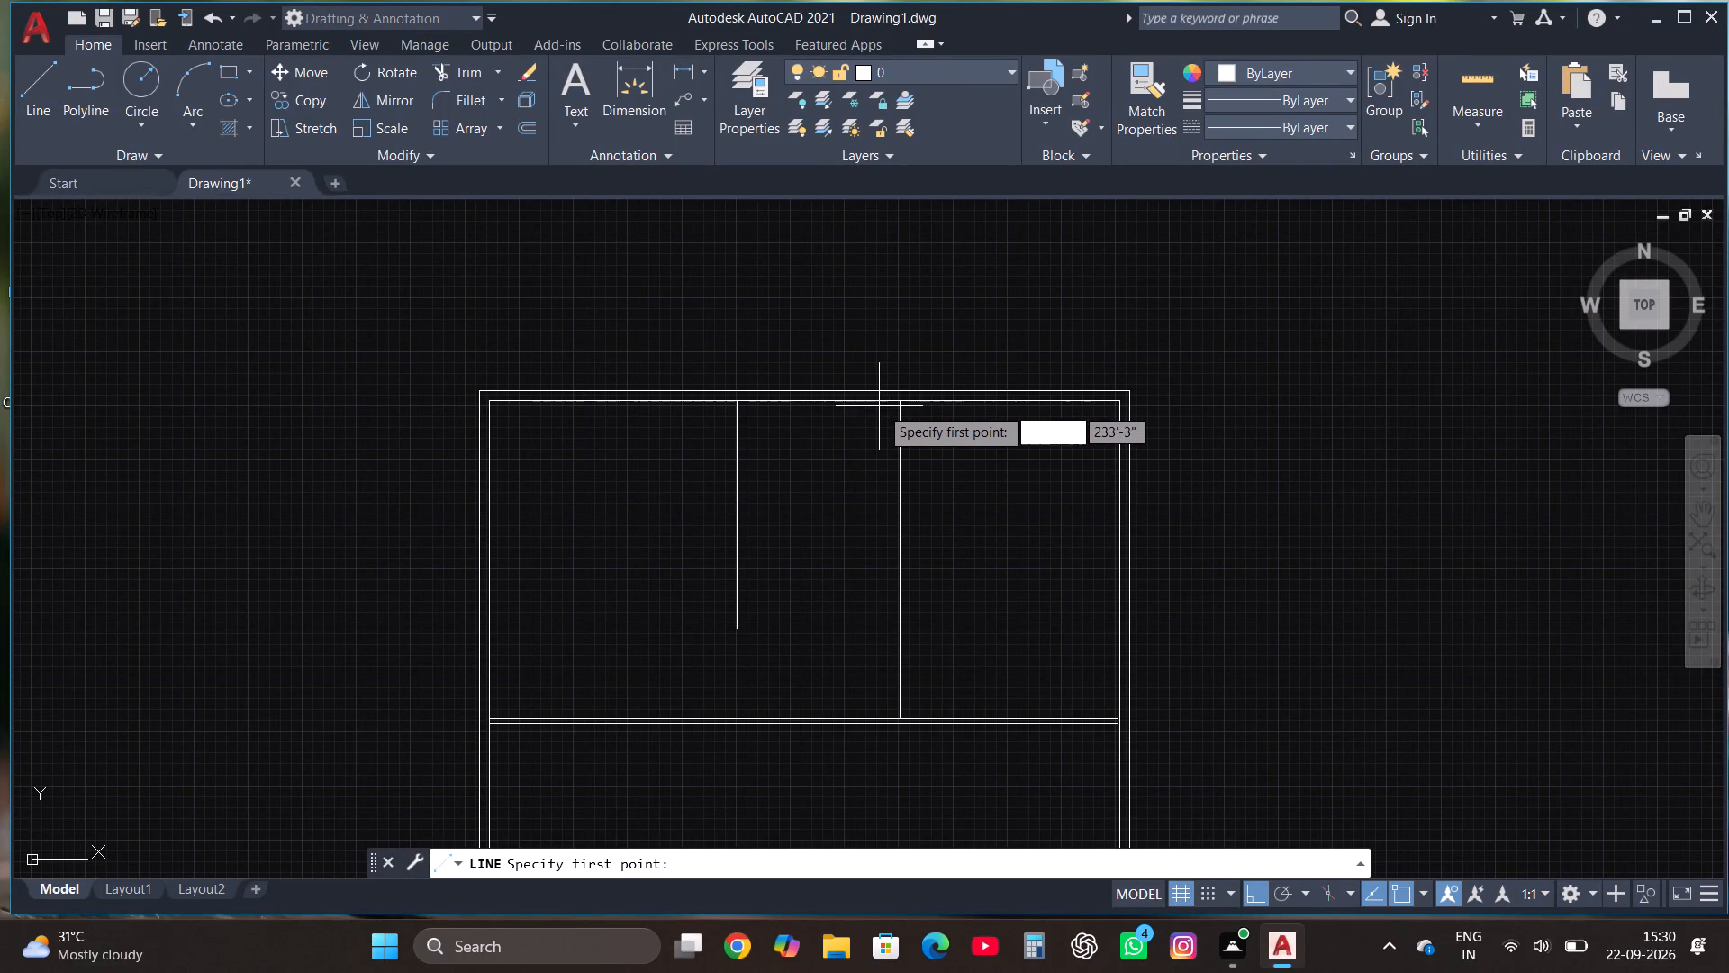
pyautogui.click(898, 403)
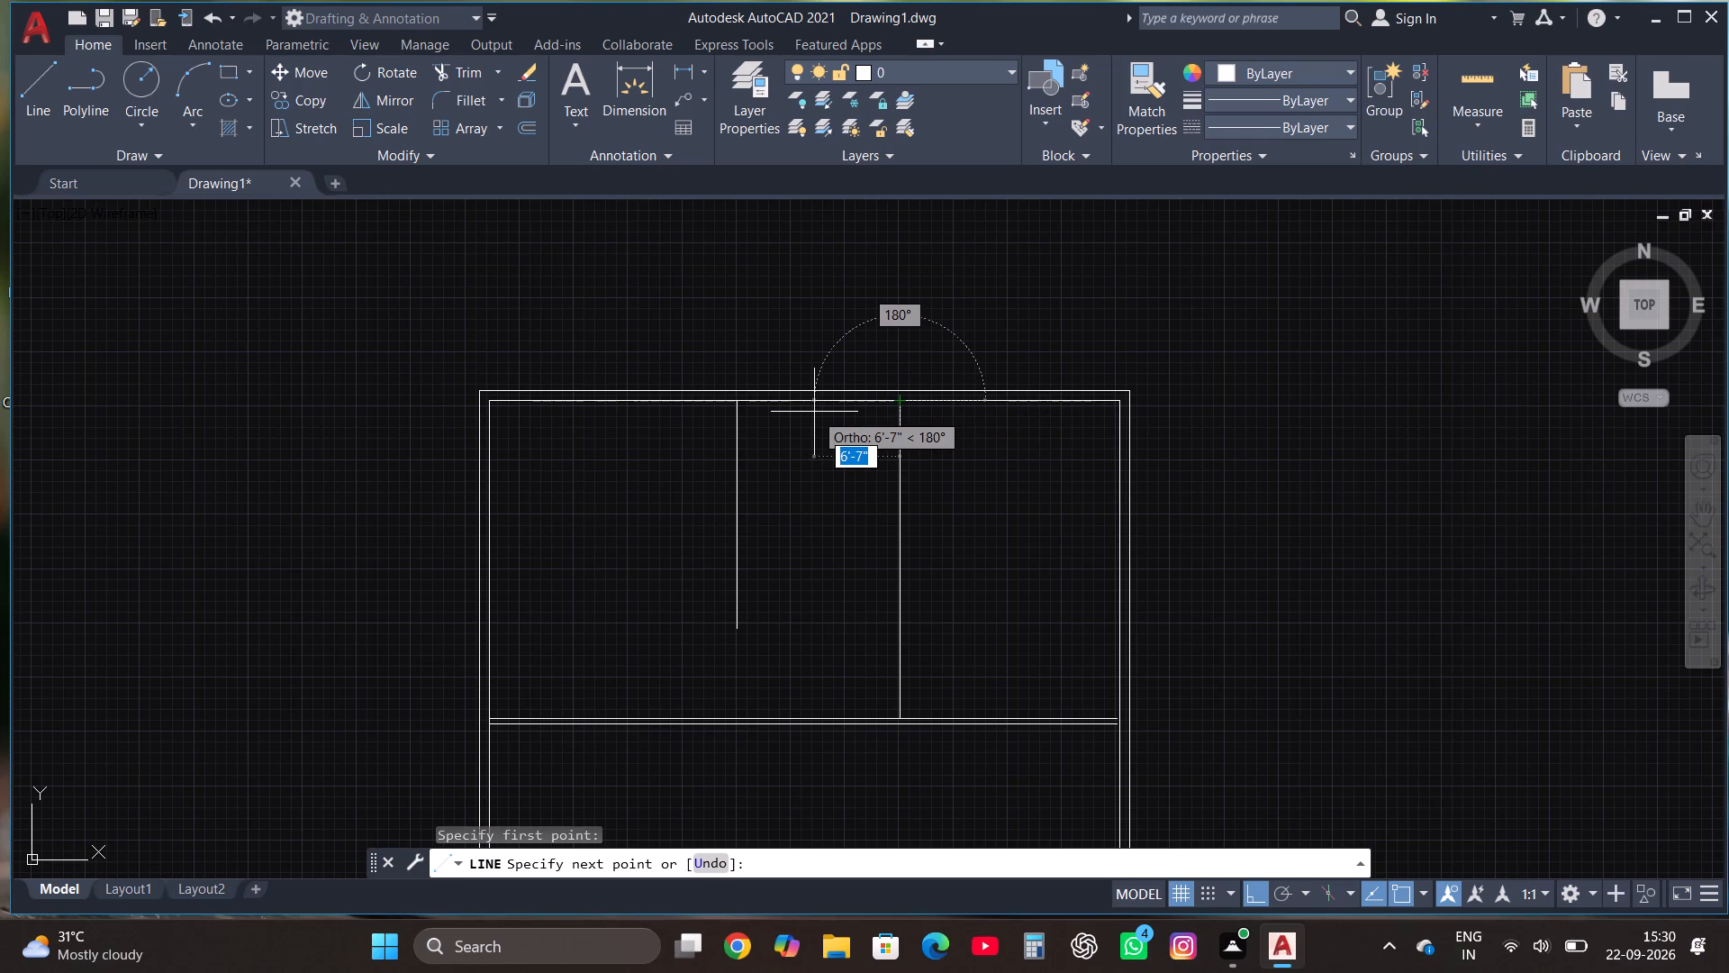
pyautogui.write("4'")
pyautogui.press('Return')
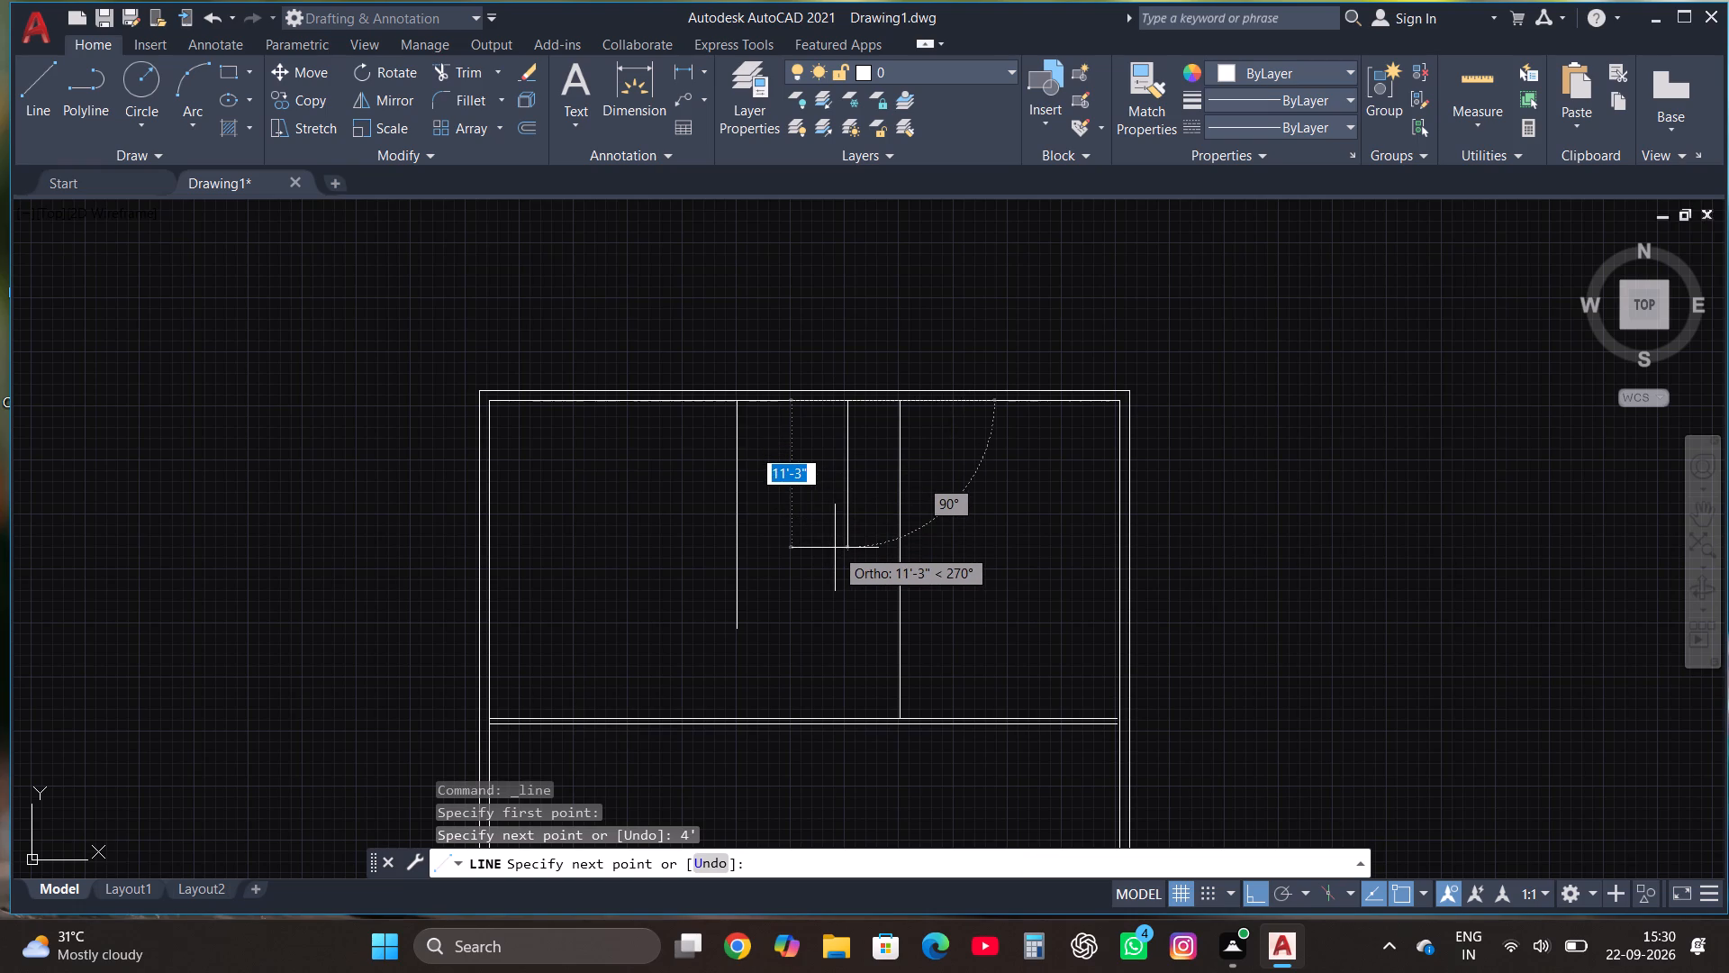
pyautogui.write("10'")
pyautogui.press('Return')
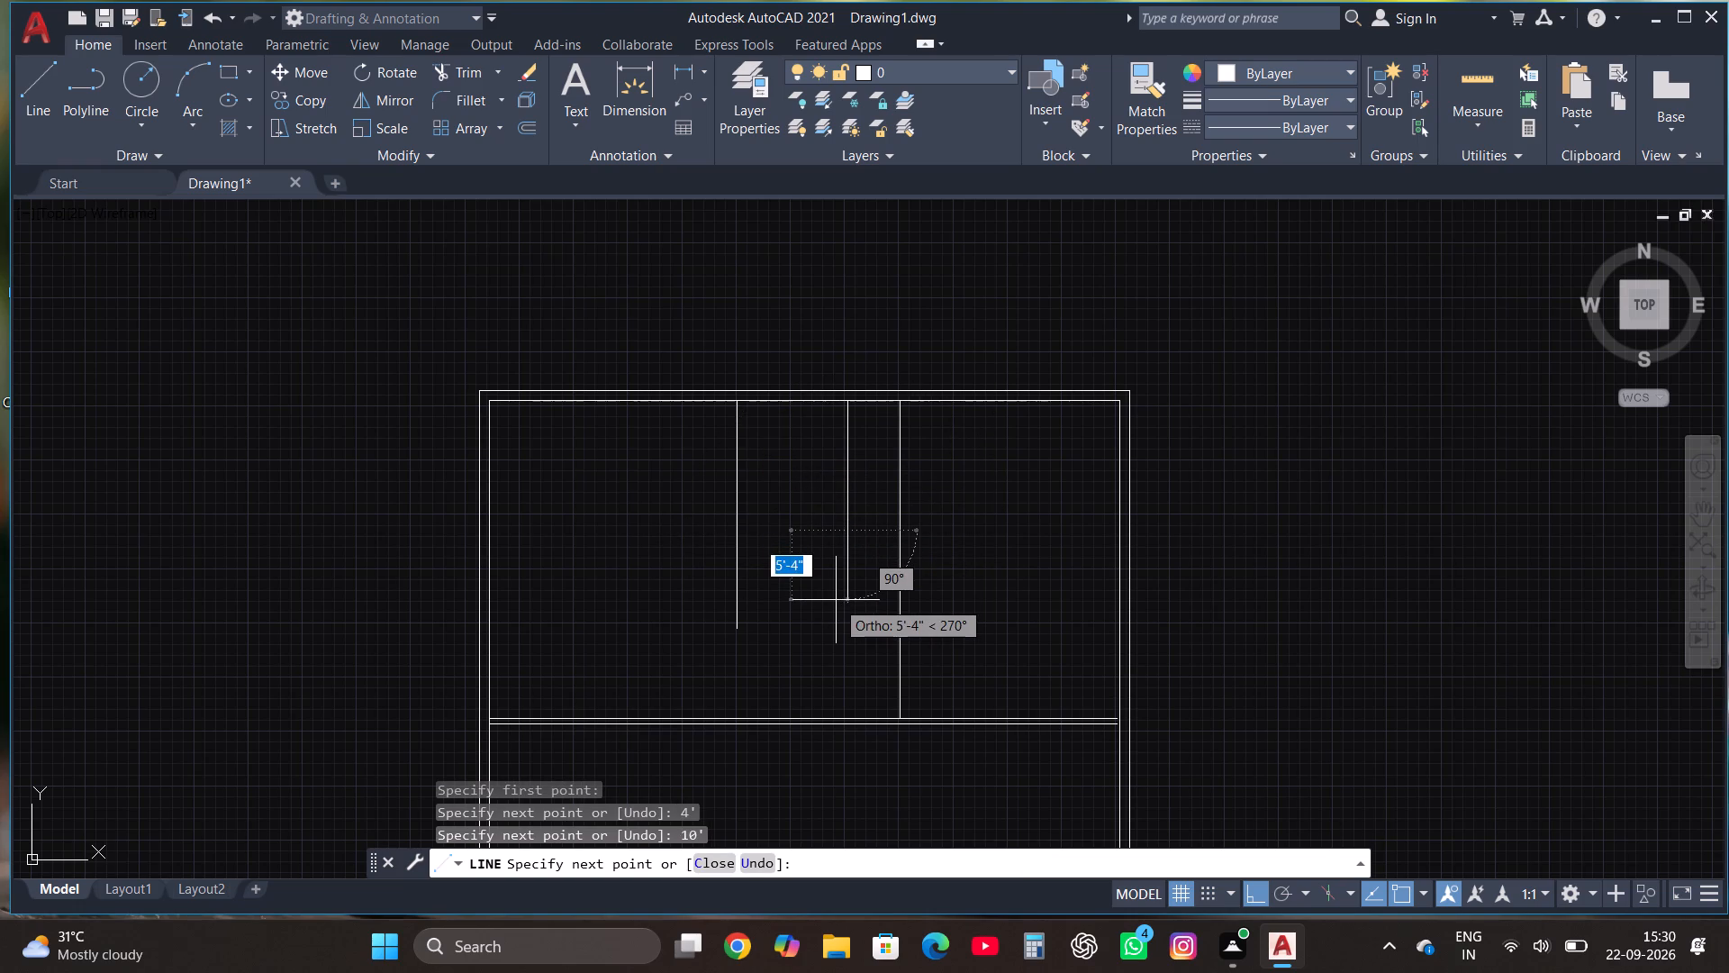
pyautogui.write("2'")
pyautogui.press('Return')
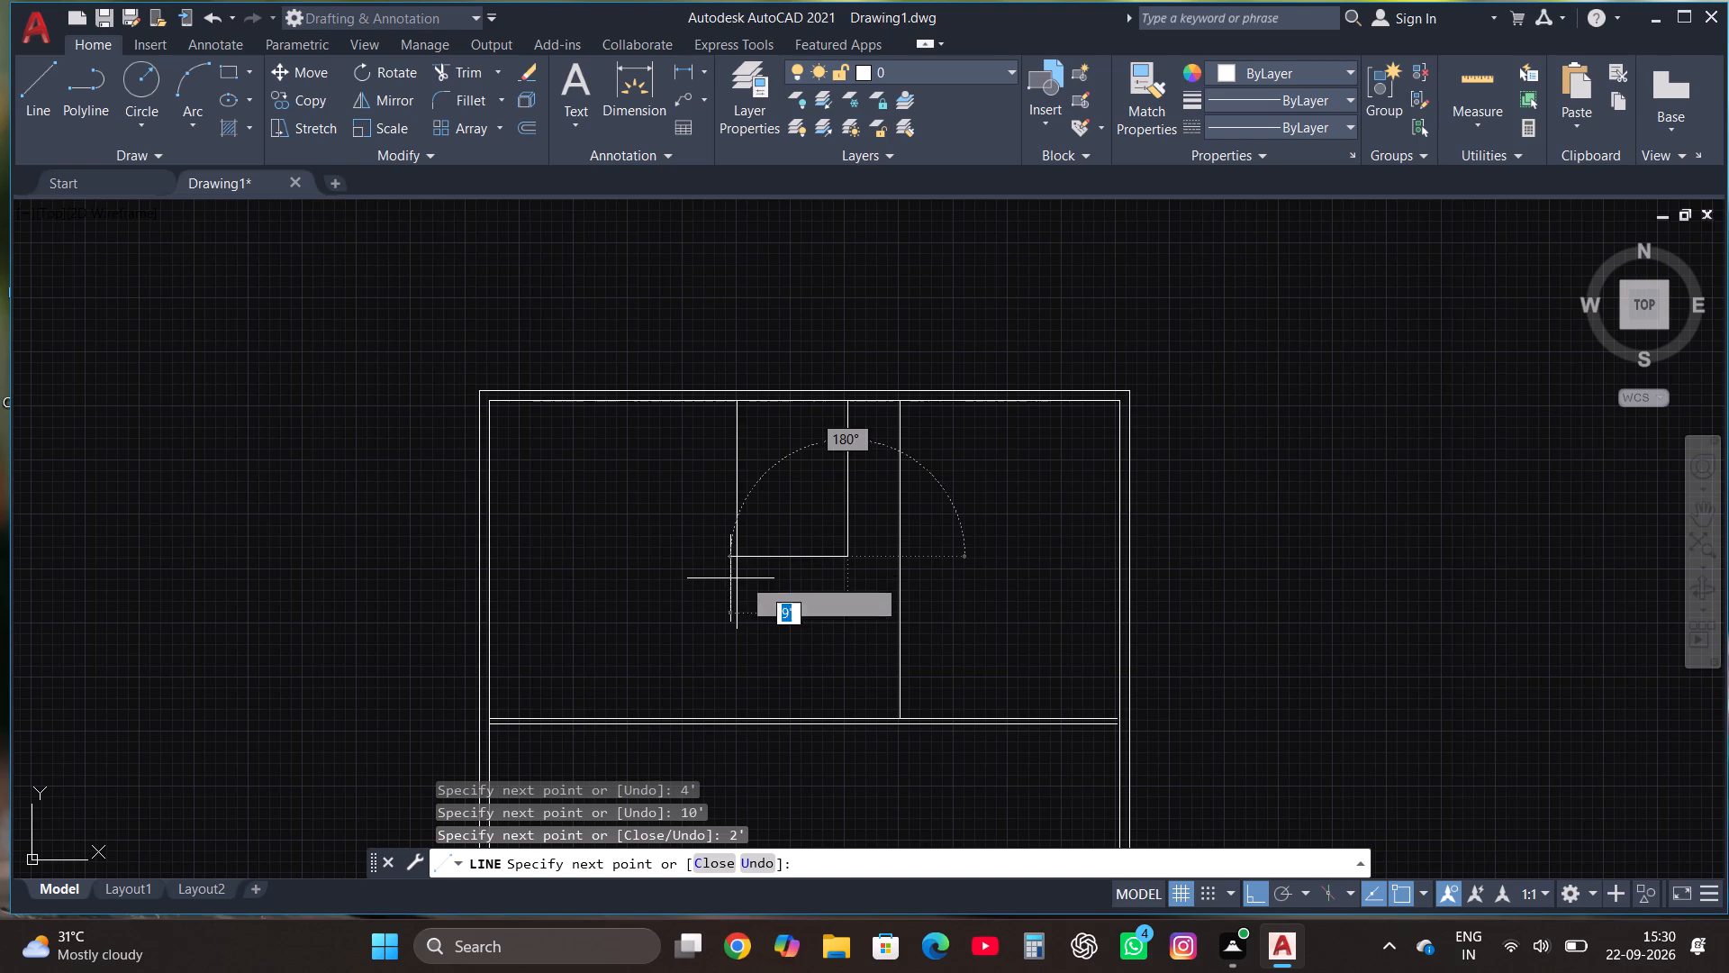
pyautogui.write("10'")
pyautogui.press('Return')
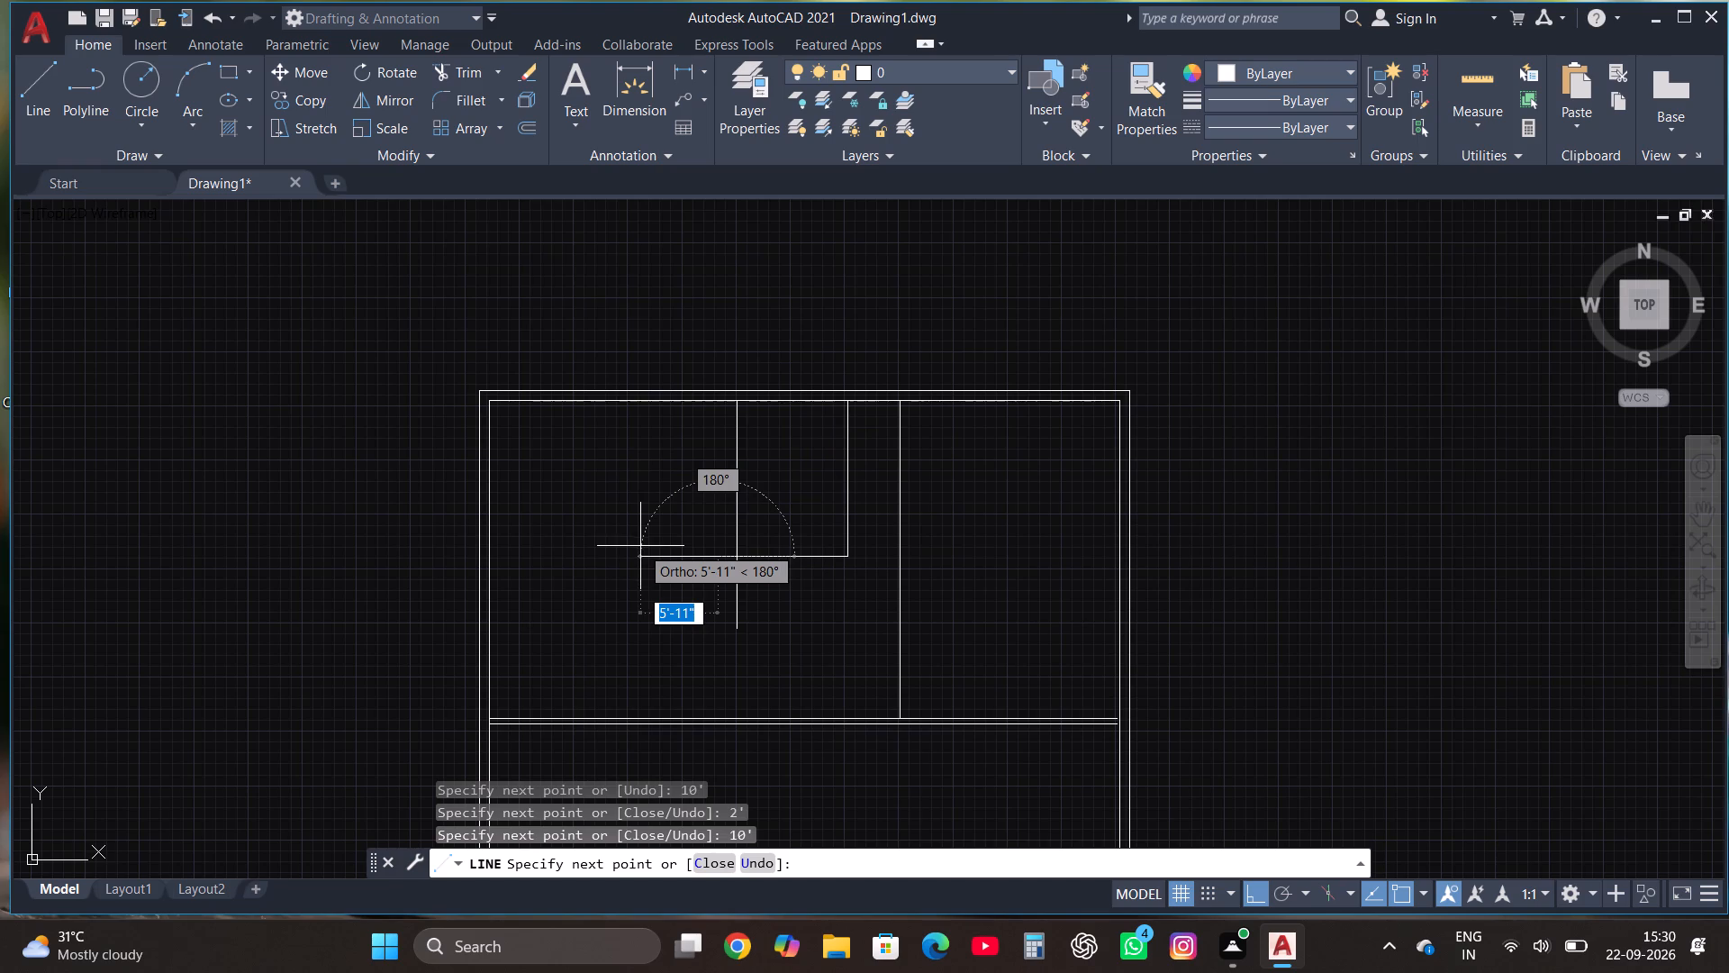
pyautogui.write("2'")
pyautogui.press('Return')
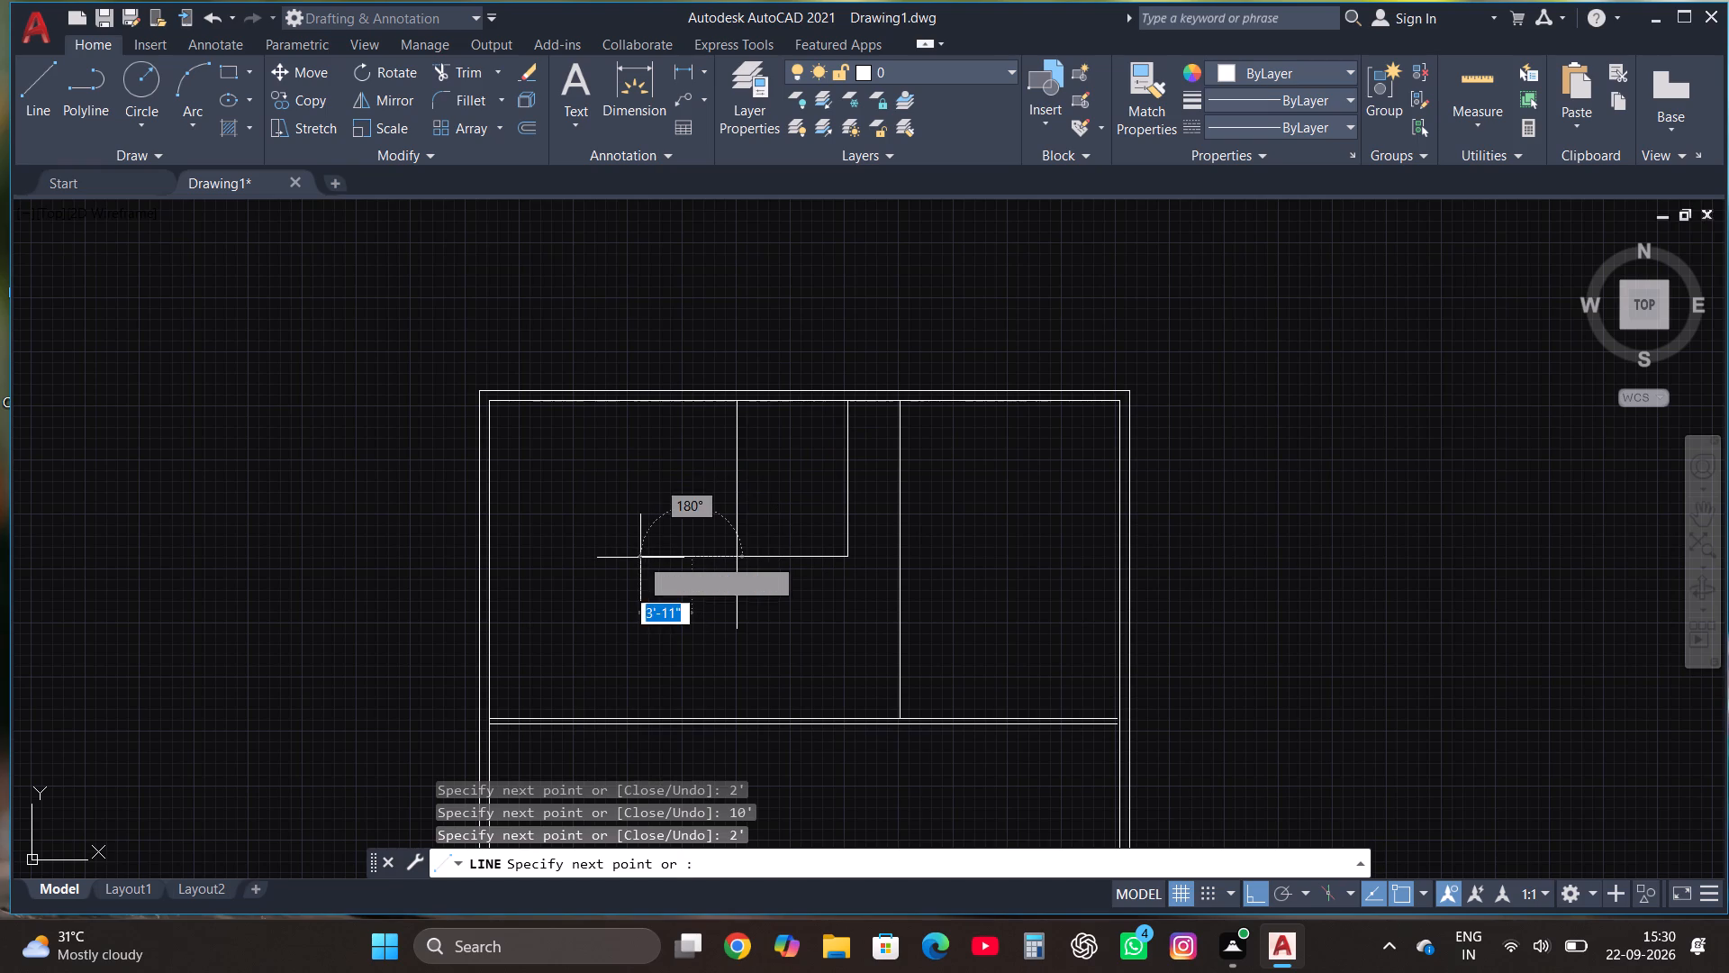
pyautogui.scroll(1, 713, 403)
pyautogui.click(701, 344)
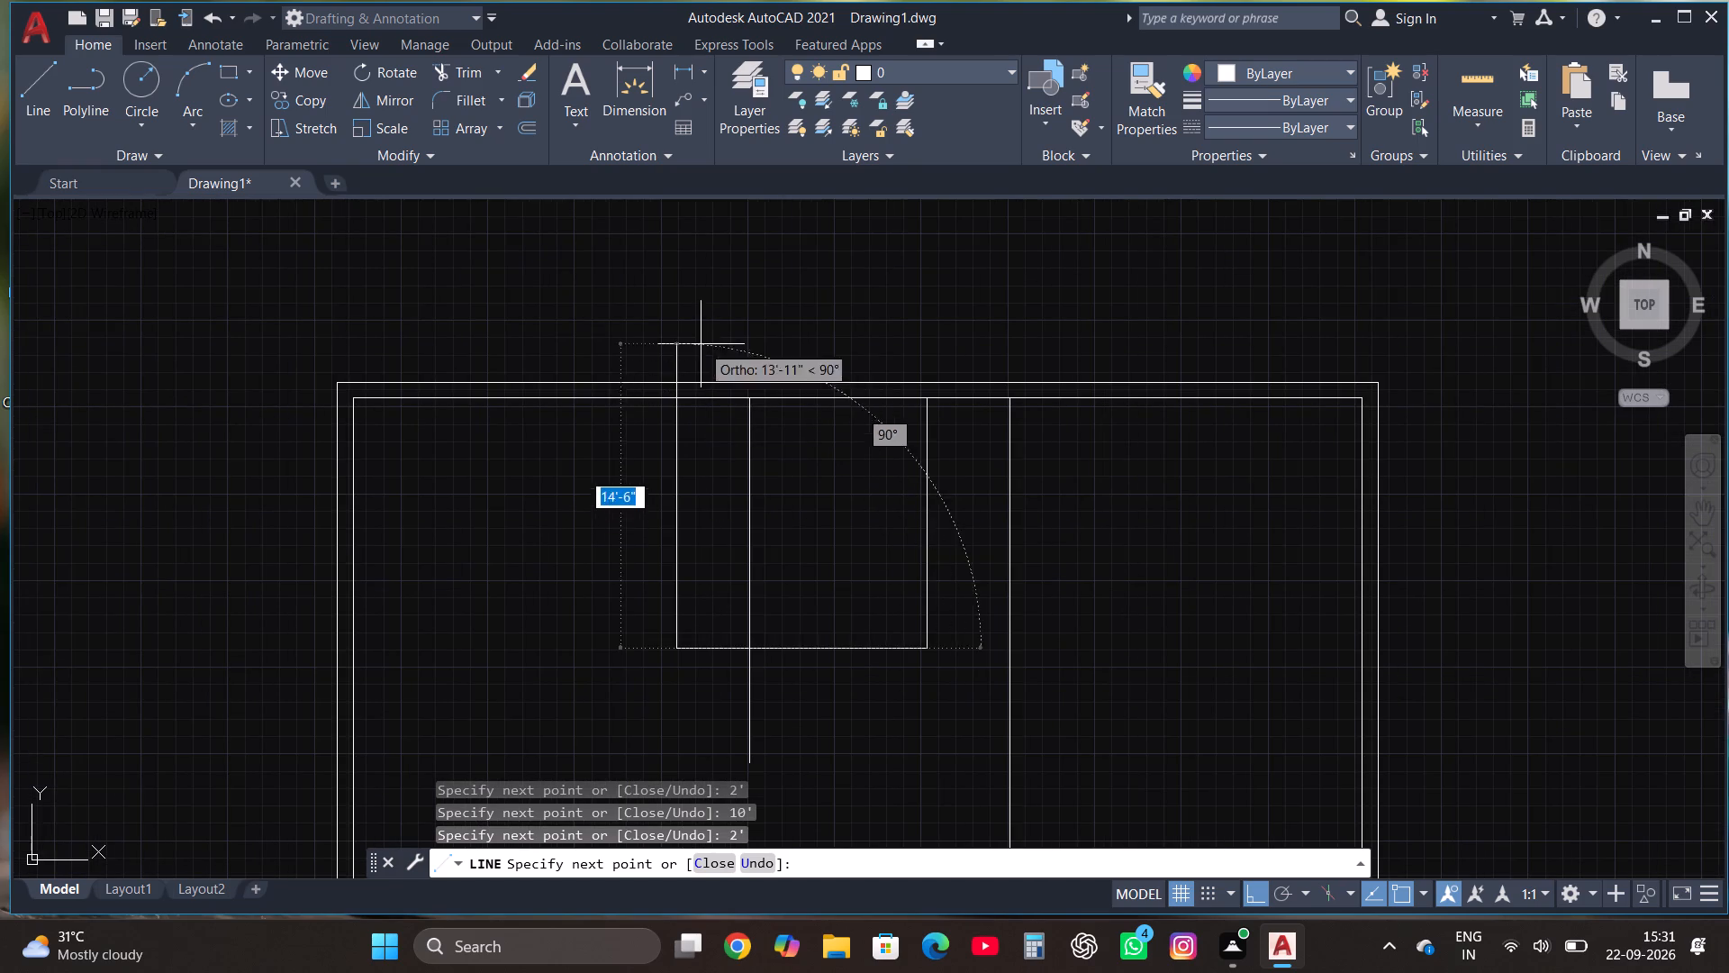
# Trim the new room's left line at the inner upper wall and remove the old vertical partition crossing the room.
pyautogui.click(468, 76)
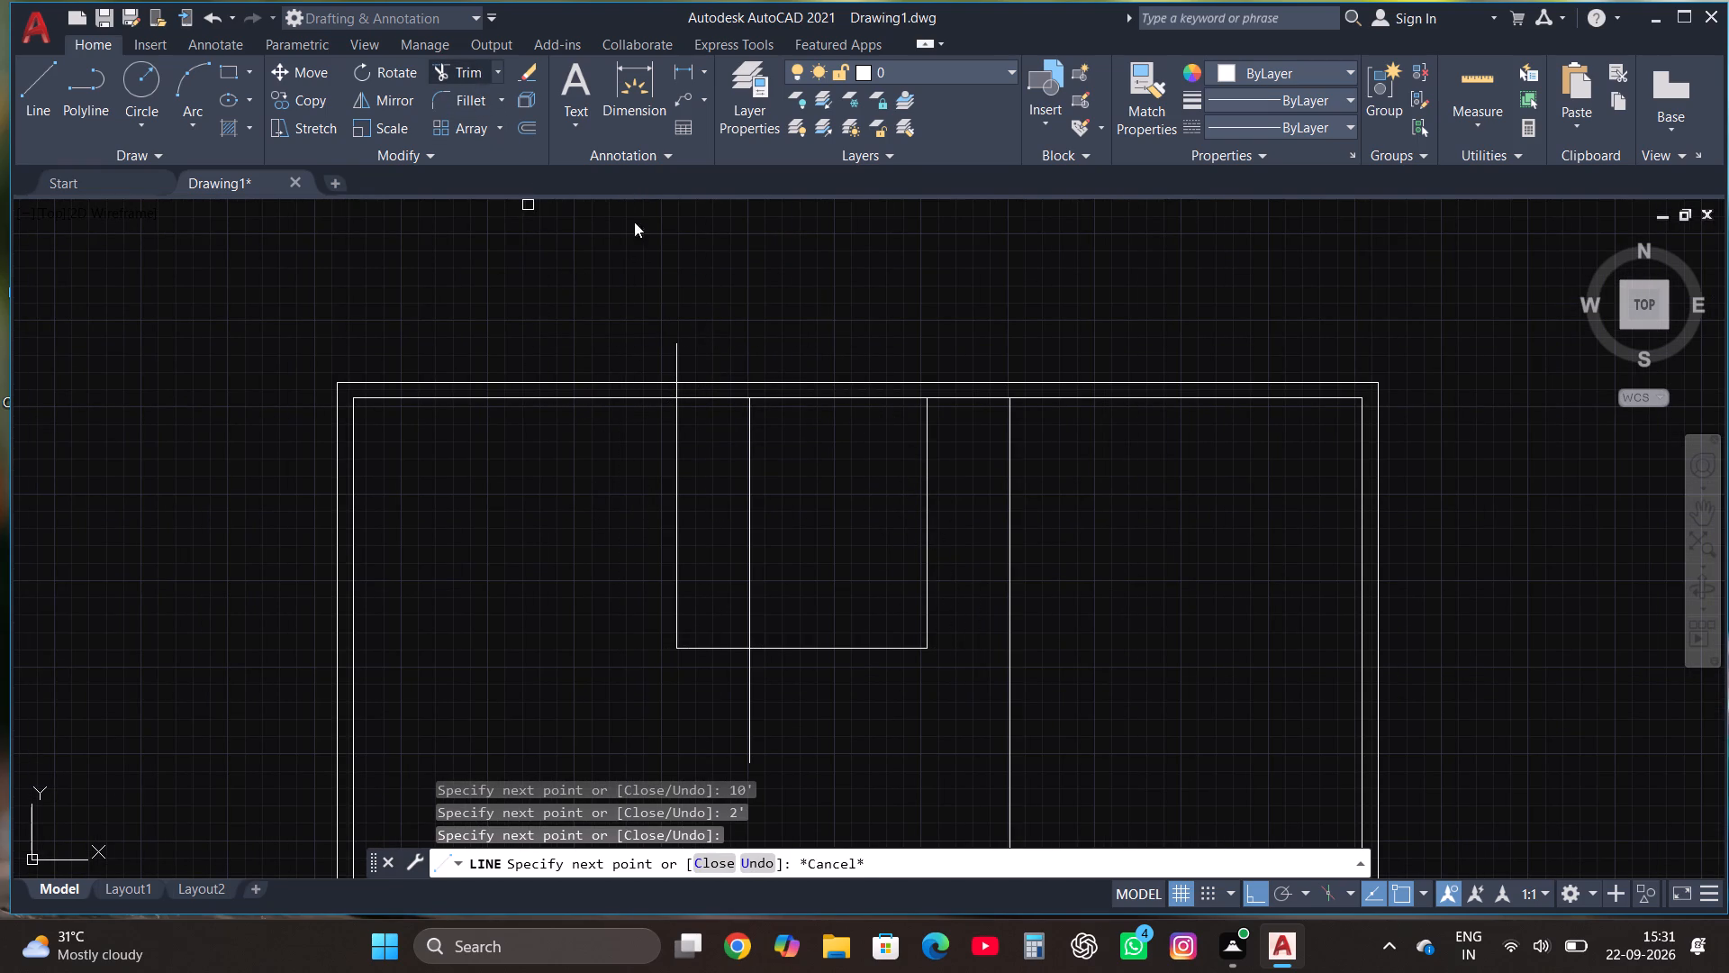
pyautogui.click(679, 364)
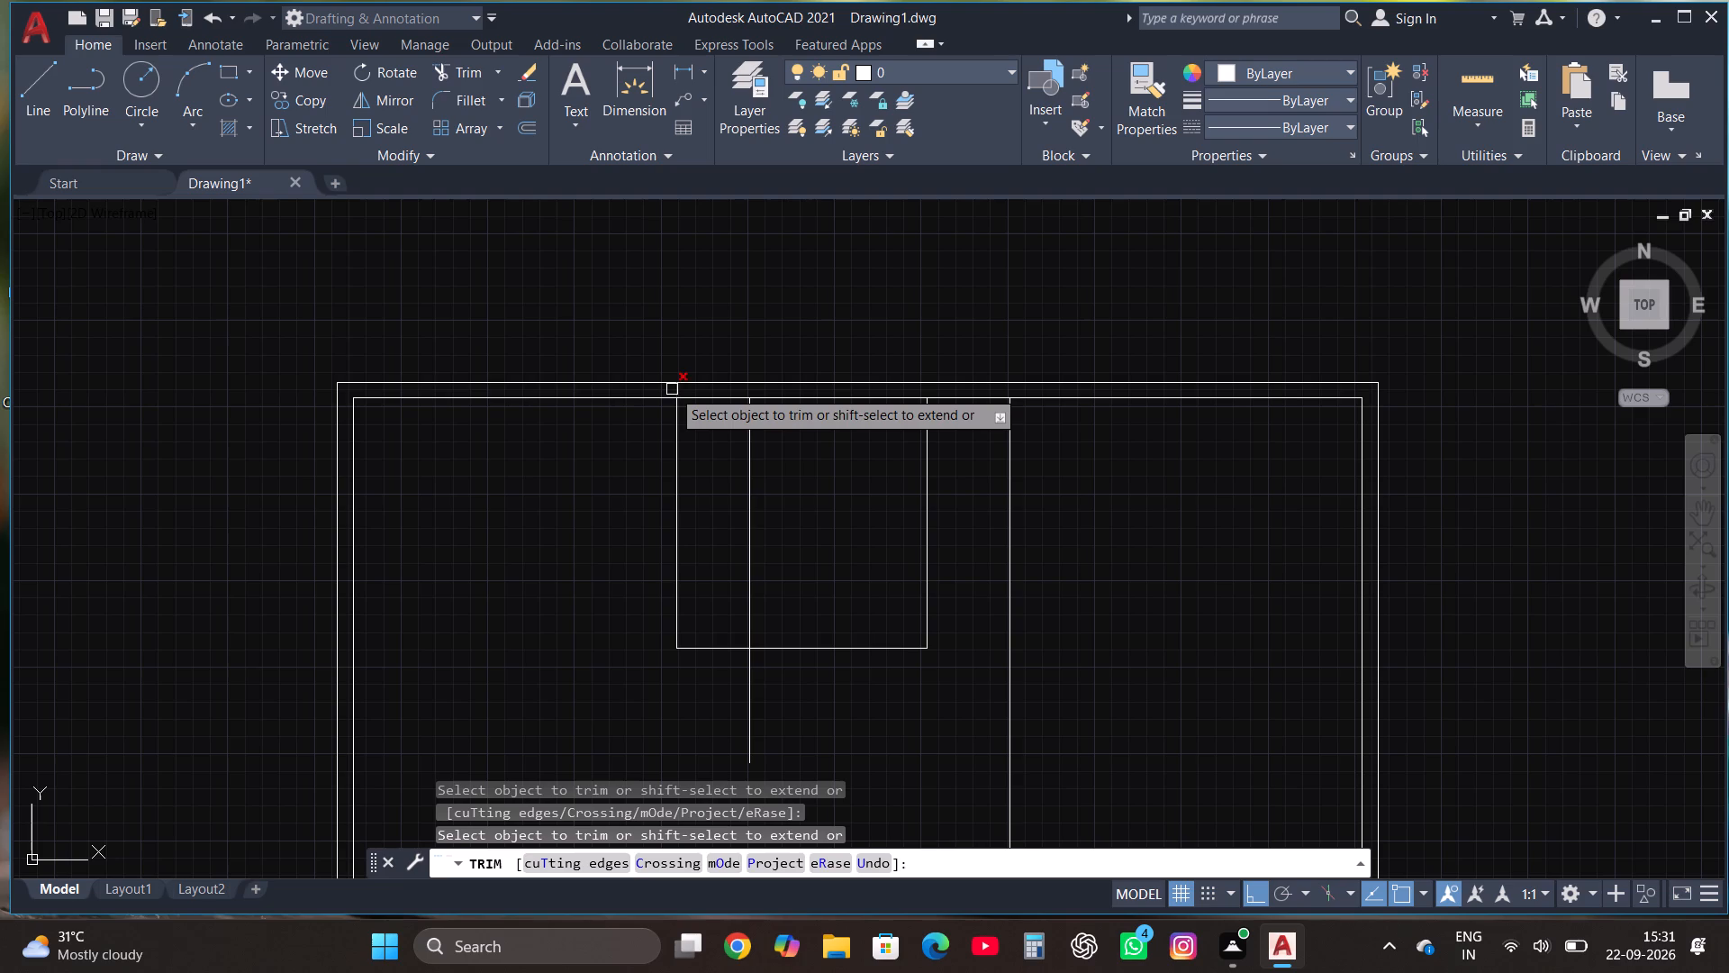
pyautogui.click(672, 389)
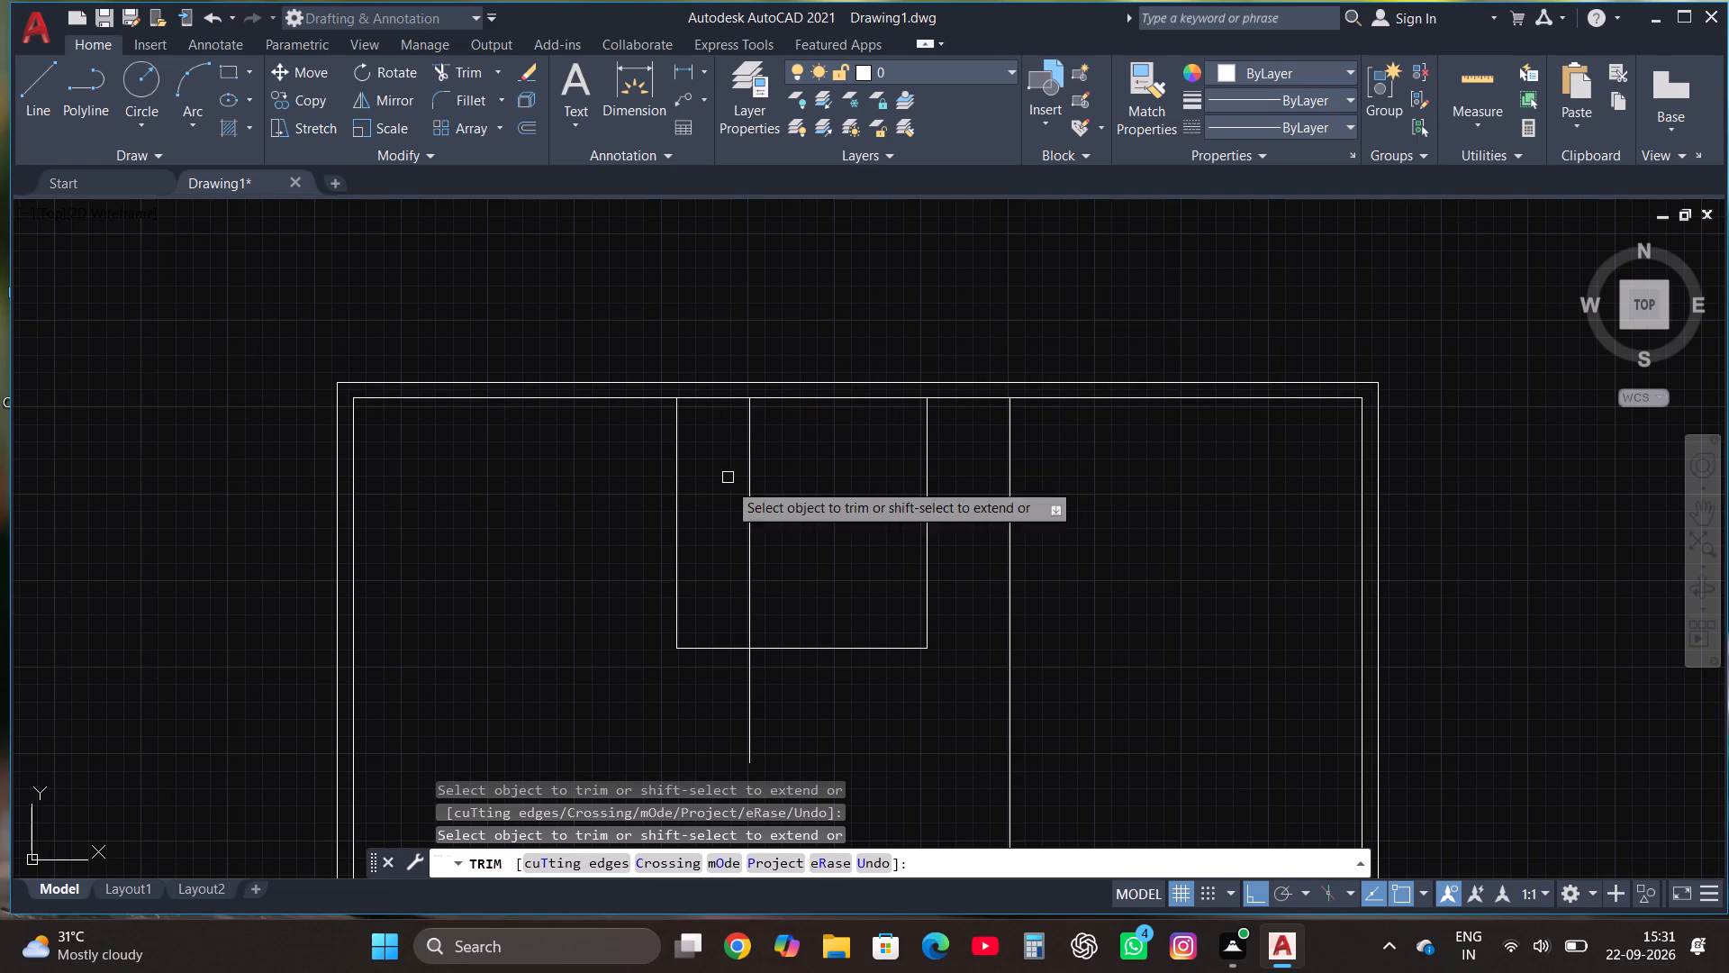
pyautogui.click(748, 507)
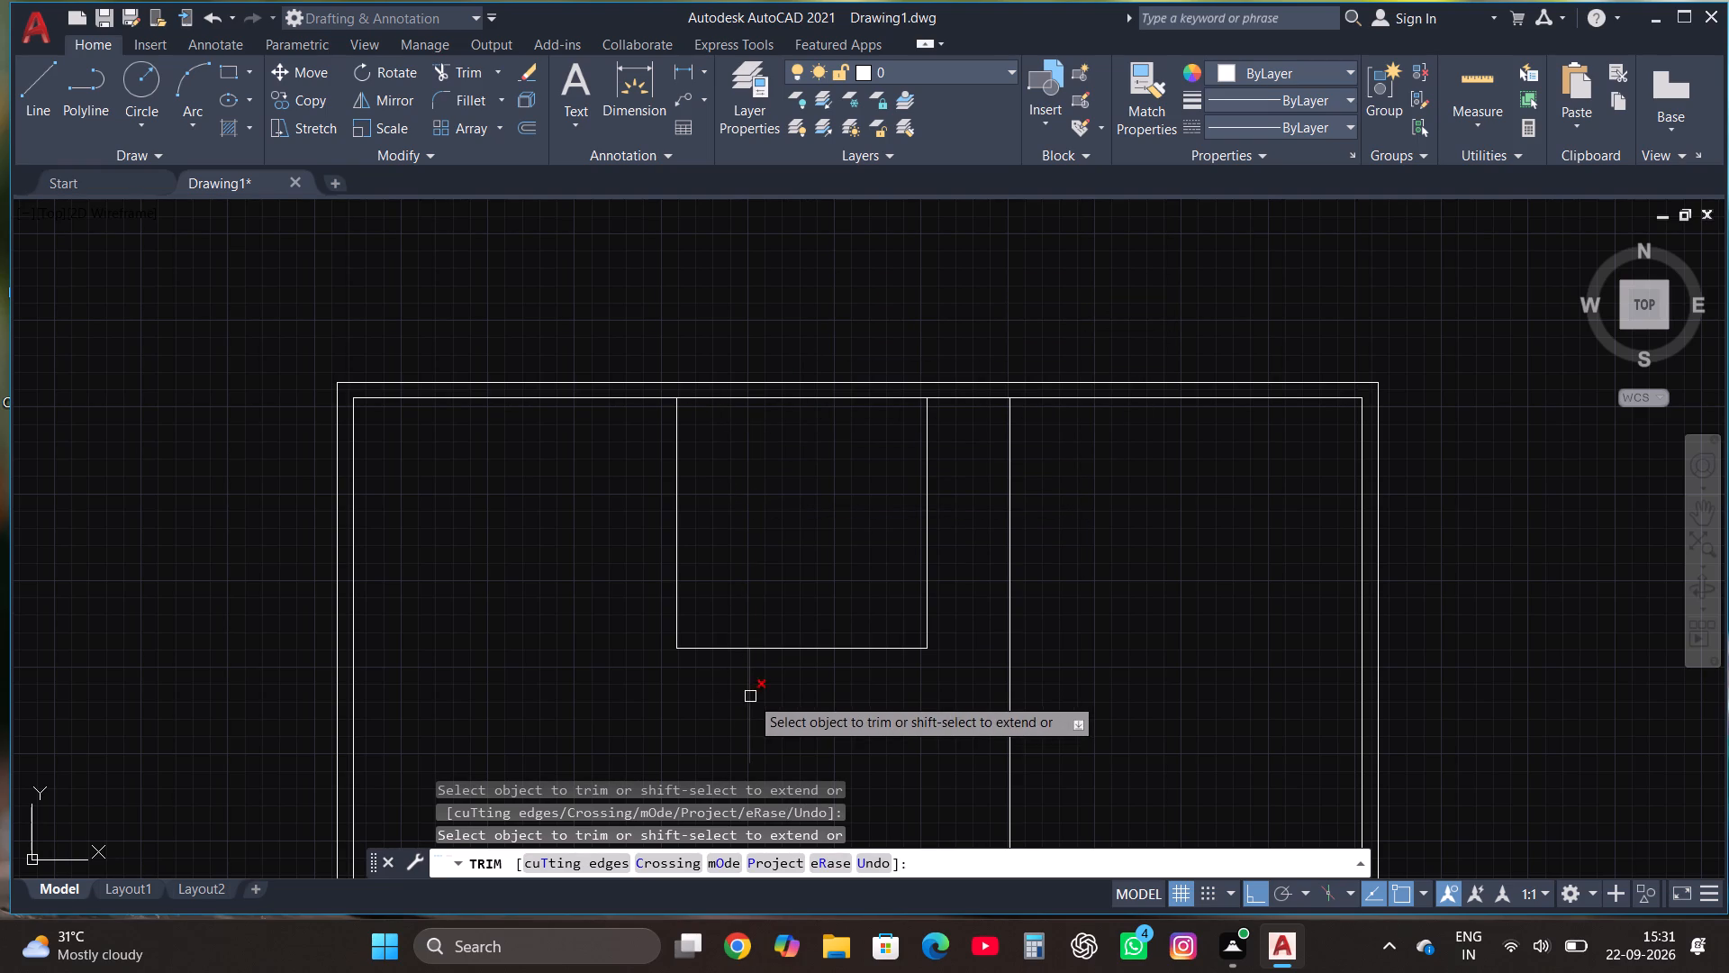
pyautogui.click(750, 696)
pyautogui.scroll(-2, 797, 552)
pyautogui.press('Escape')
# Offset the new room's left line outward by 4.5".
pyautogui.scroll(1, 806, 594)
pyautogui.click(813, 612)
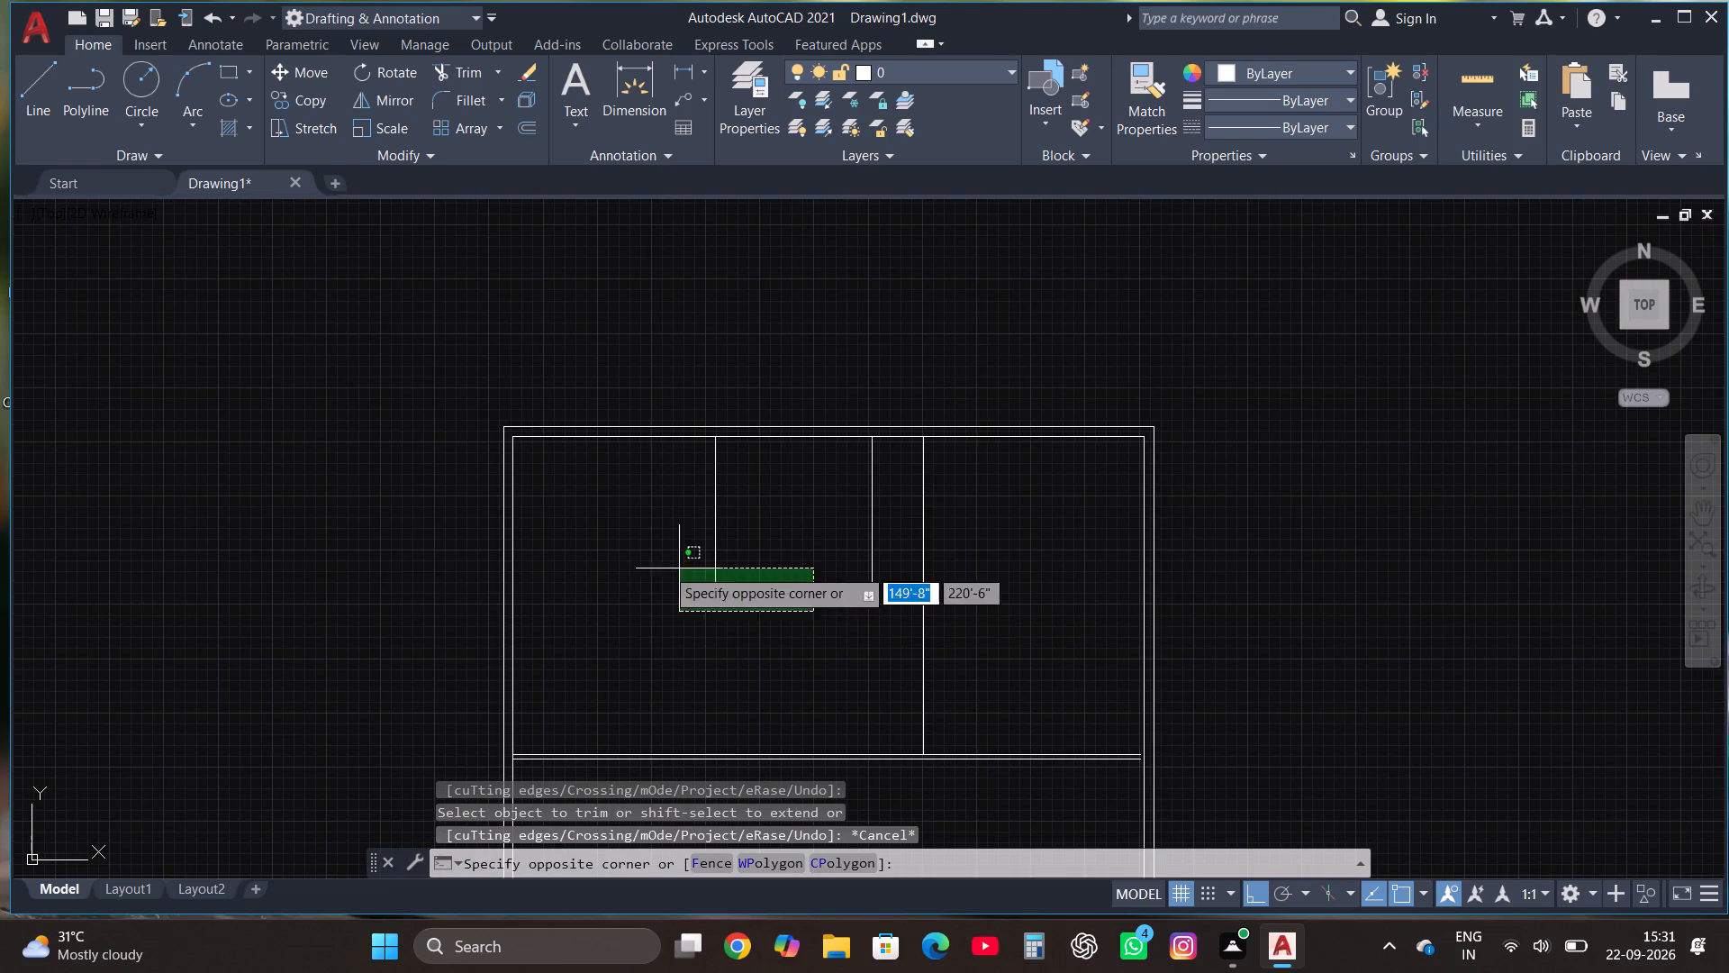
pyautogui.click(661, 567)
pyautogui.click(522, 126)
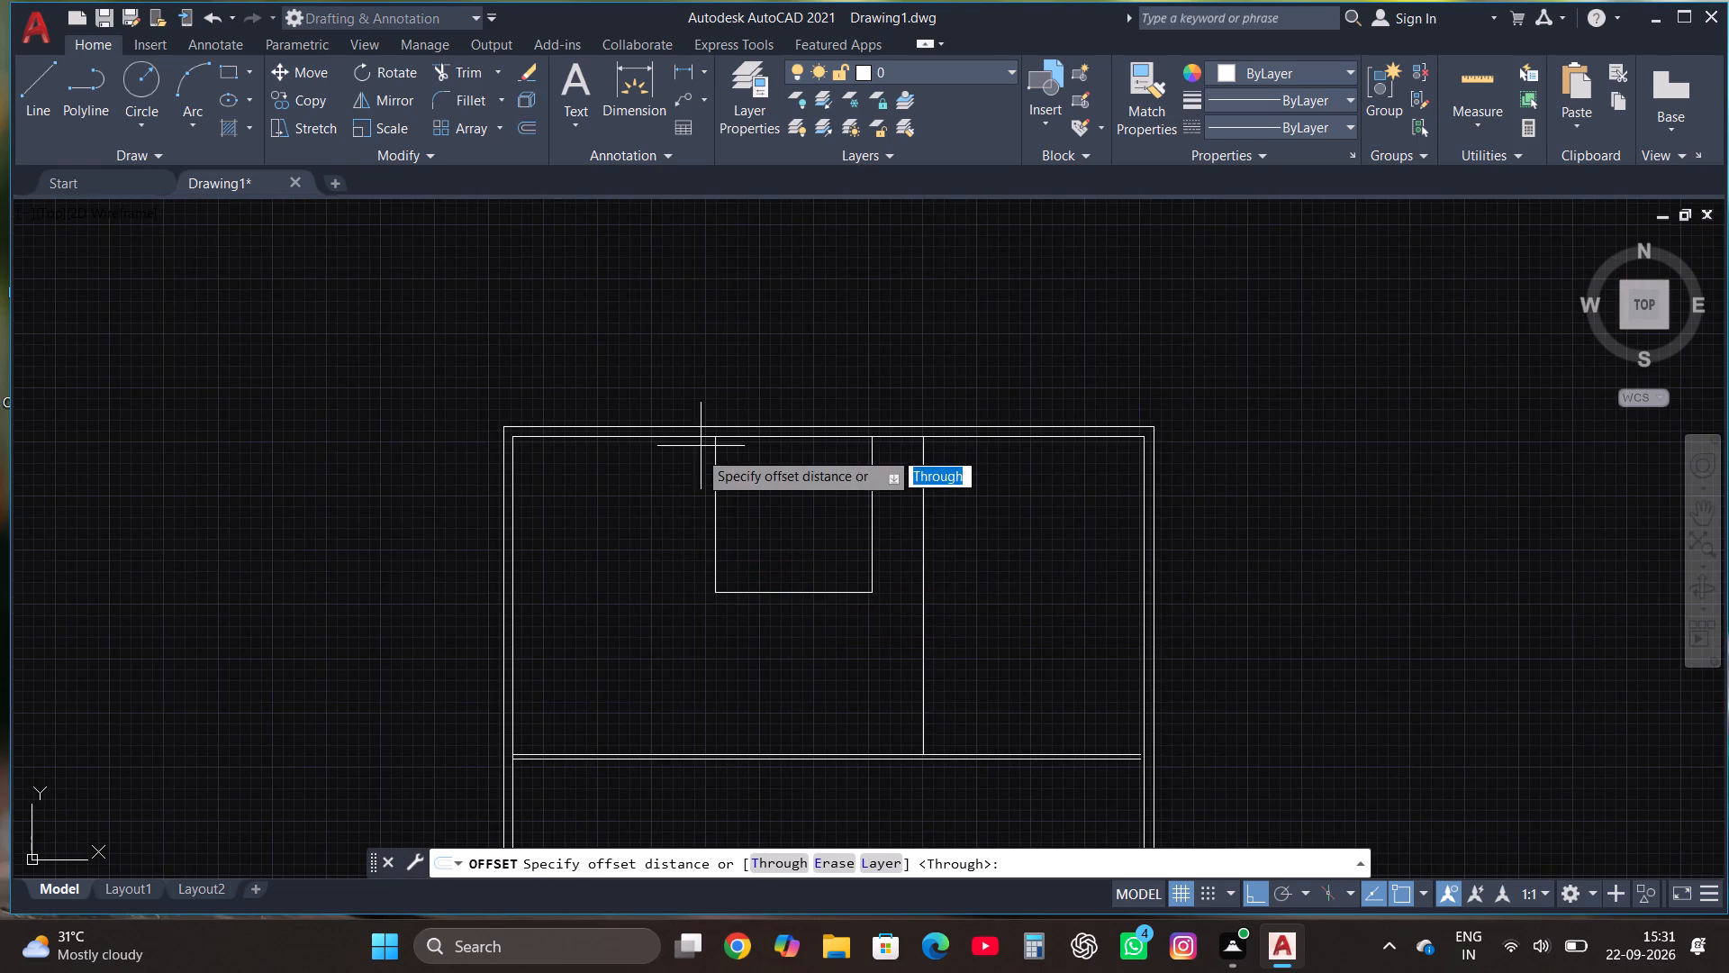
pyautogui.click(718, 512)
pyautogui.click(704, 503)
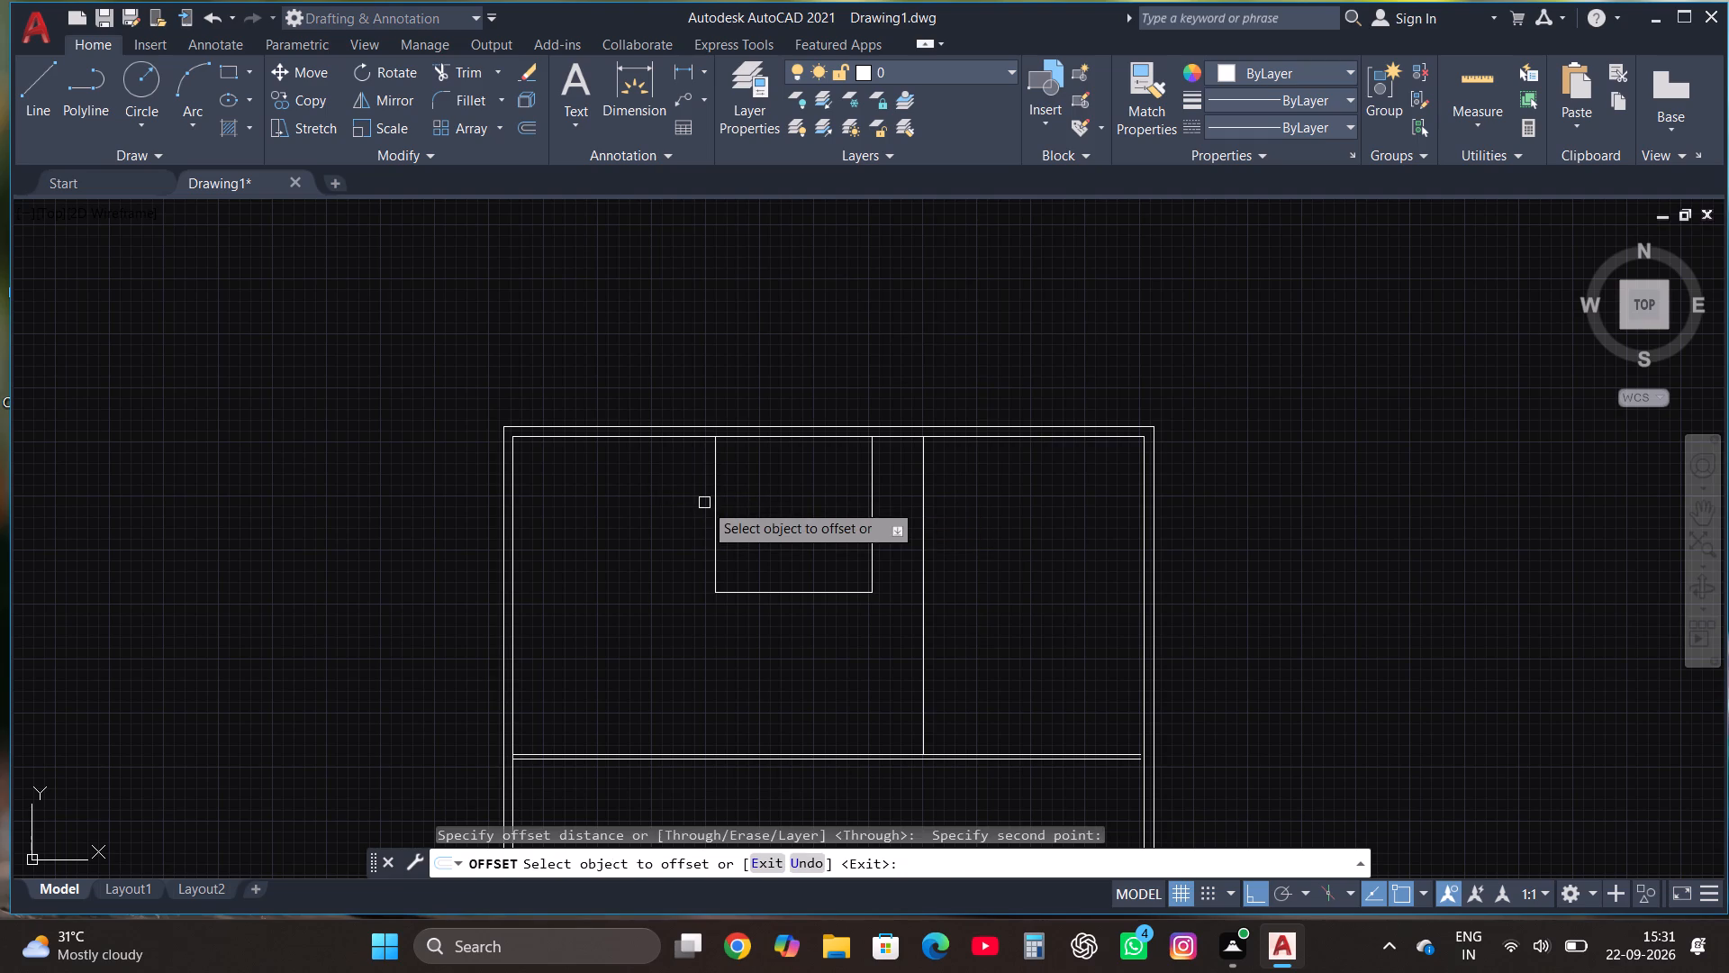
pyautogui.click(717, 511)
pyautogui.write('4.5"')
pyautogui.press('Return')
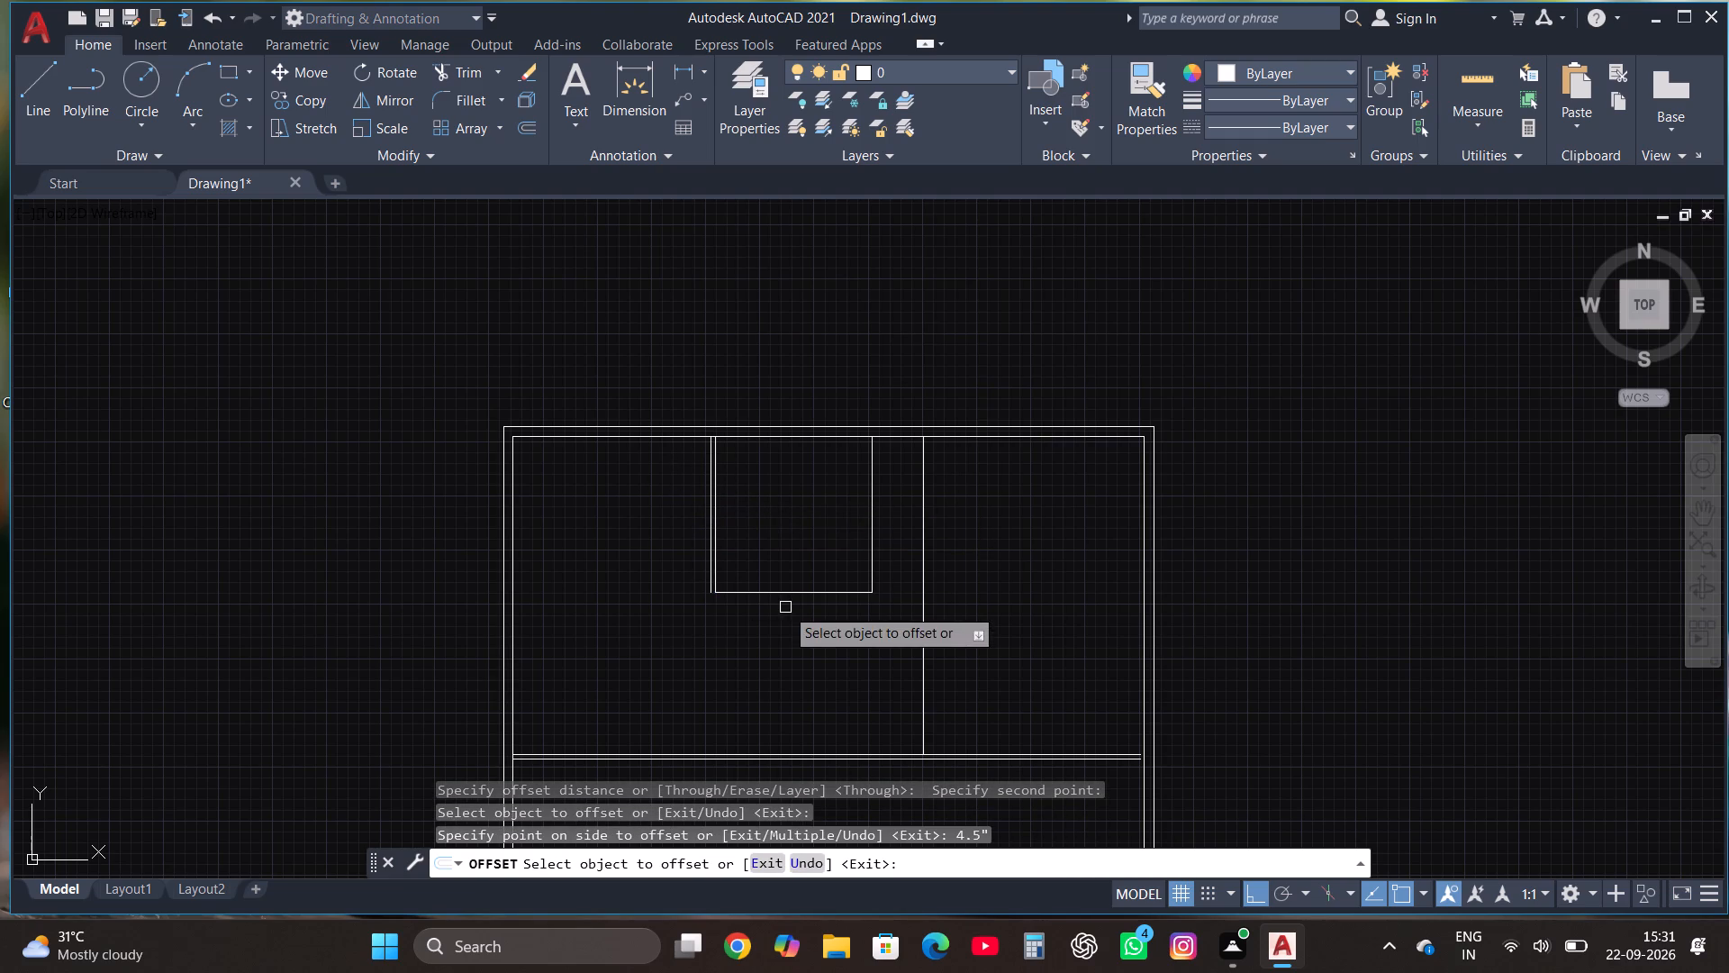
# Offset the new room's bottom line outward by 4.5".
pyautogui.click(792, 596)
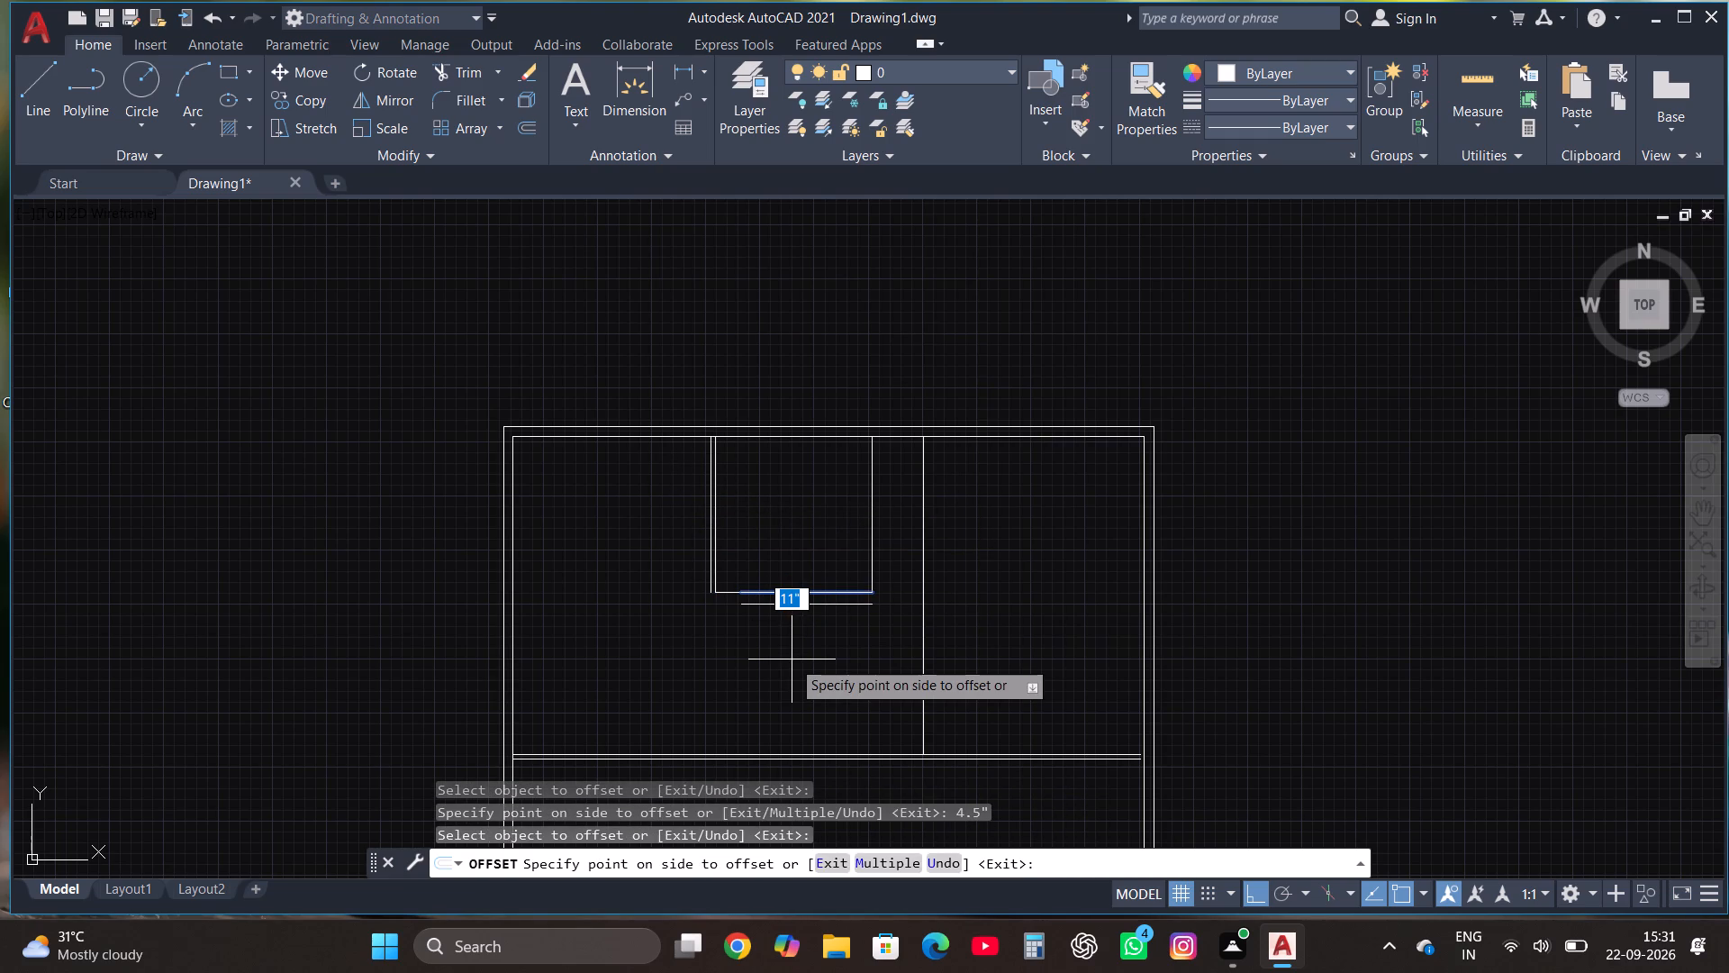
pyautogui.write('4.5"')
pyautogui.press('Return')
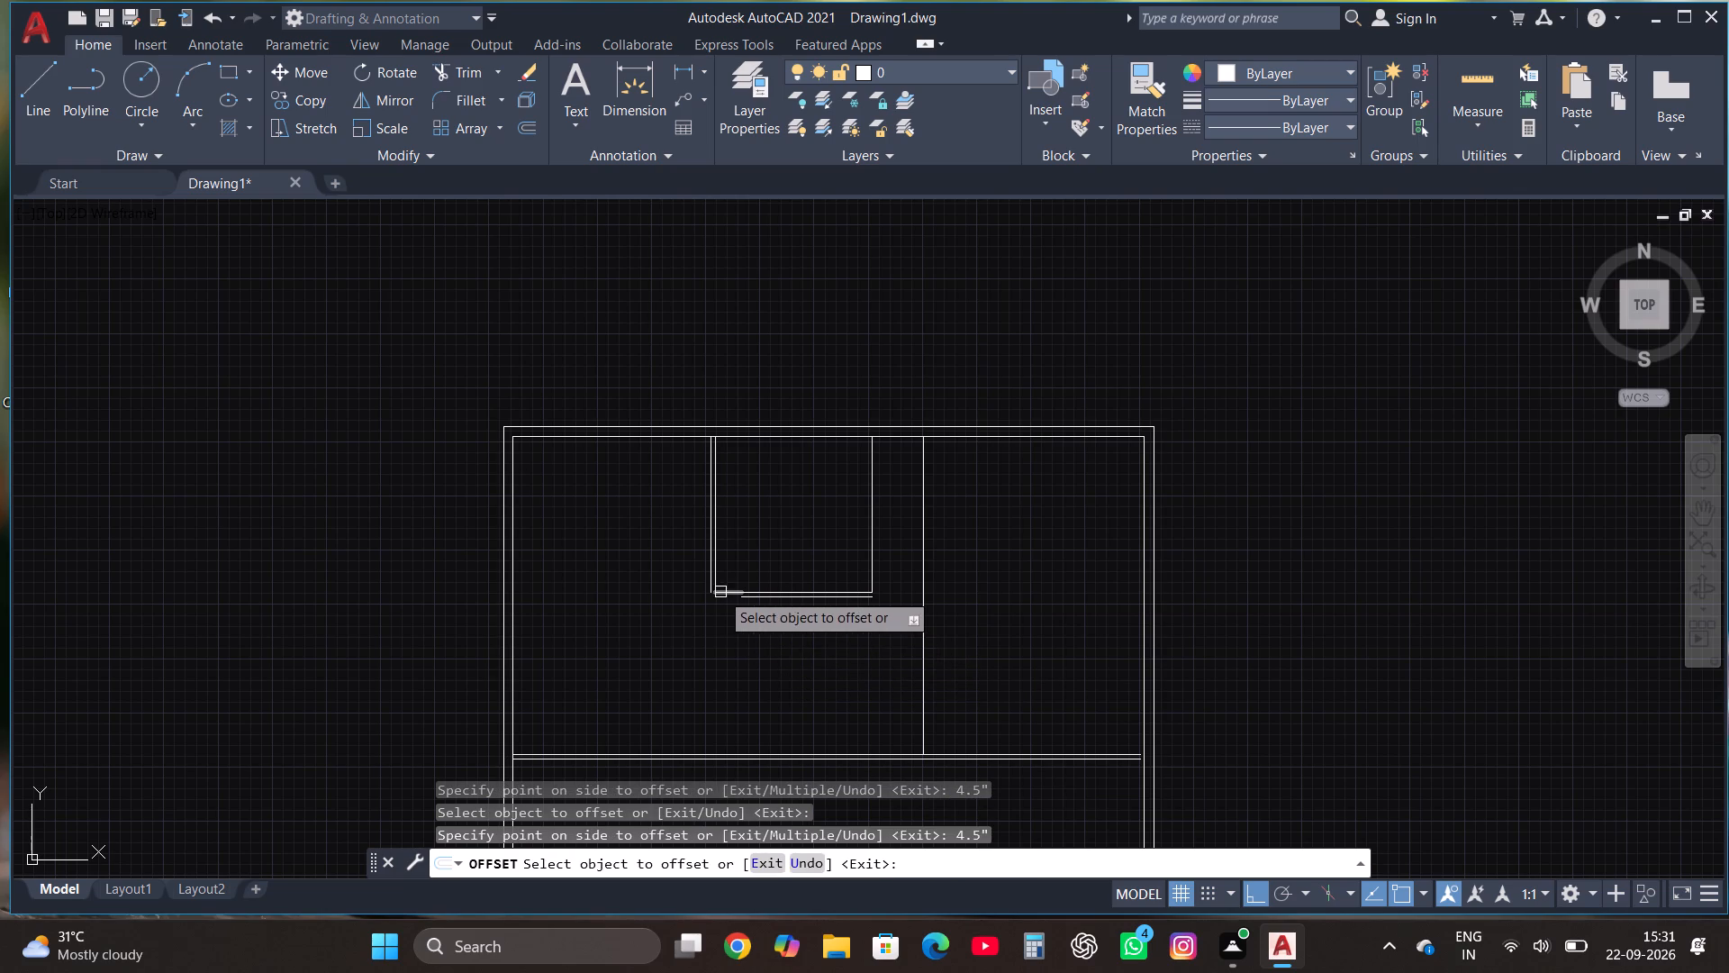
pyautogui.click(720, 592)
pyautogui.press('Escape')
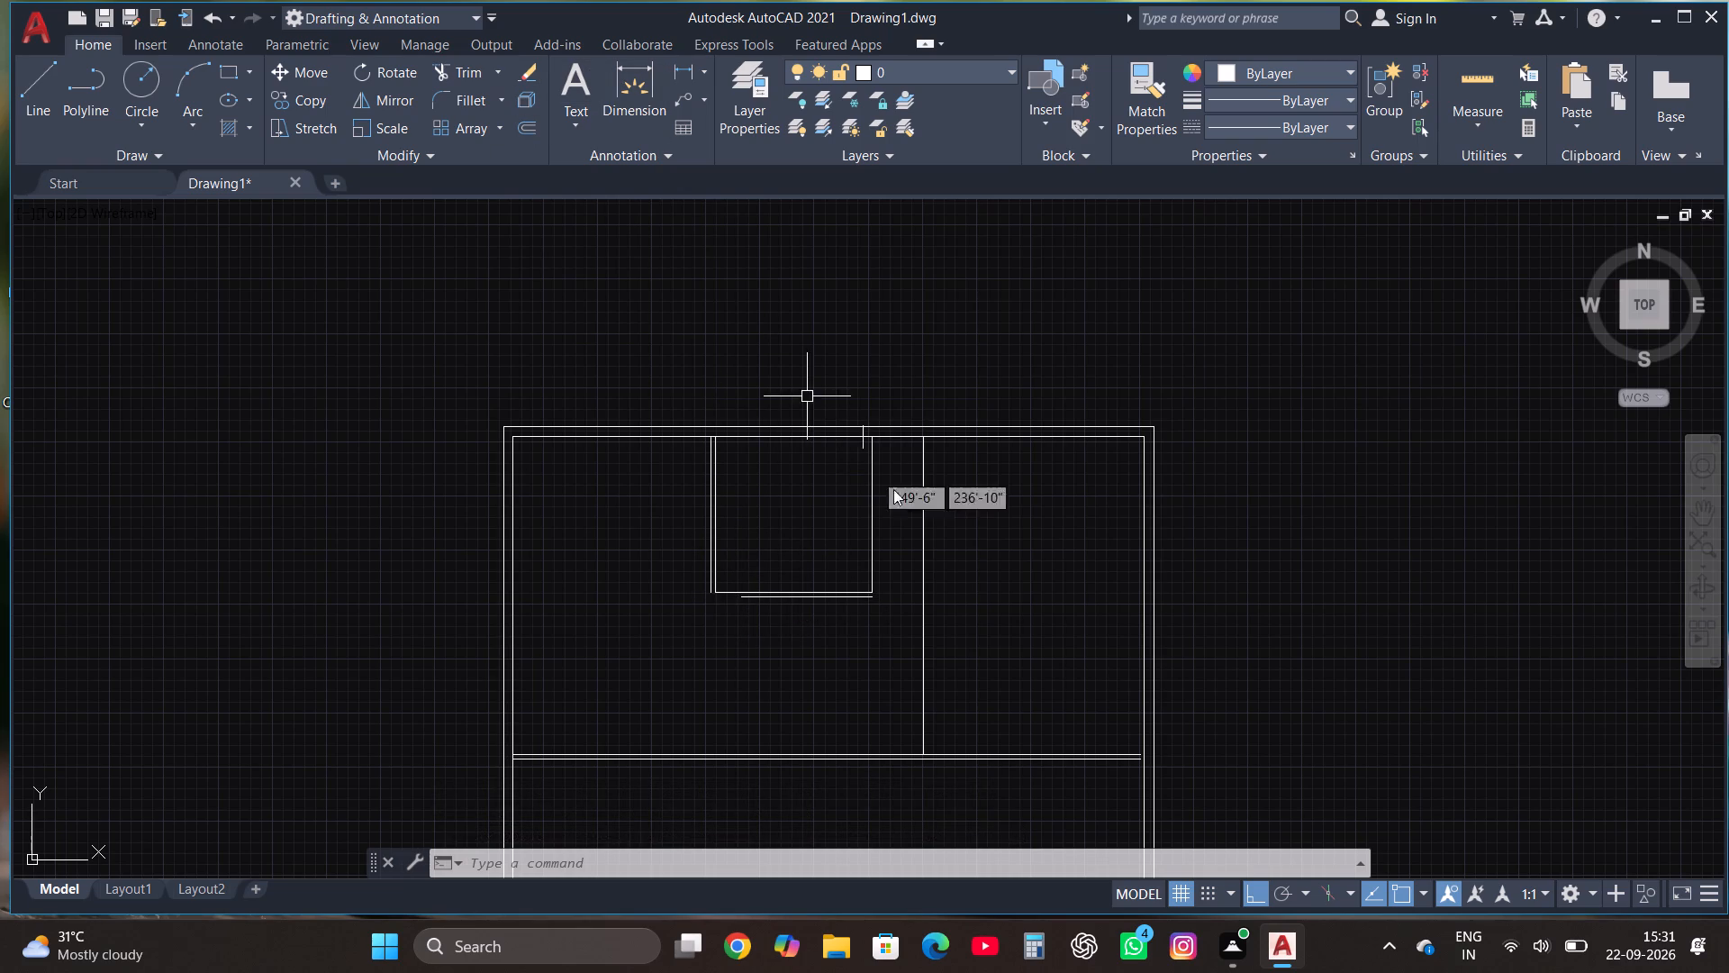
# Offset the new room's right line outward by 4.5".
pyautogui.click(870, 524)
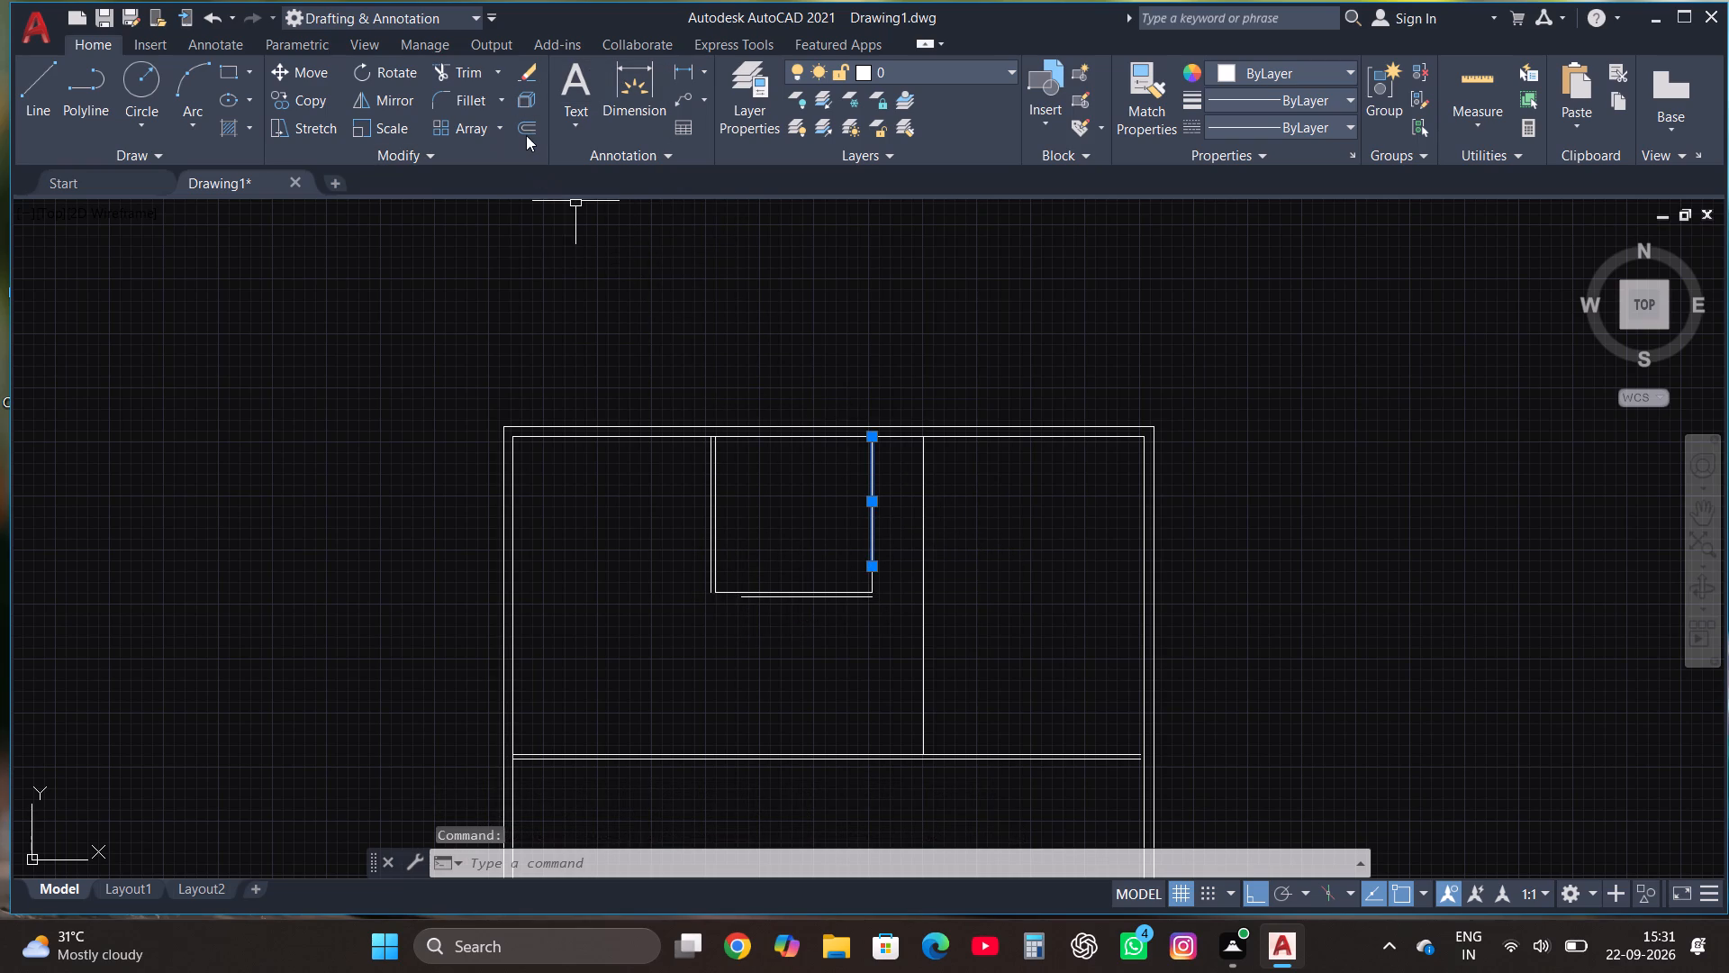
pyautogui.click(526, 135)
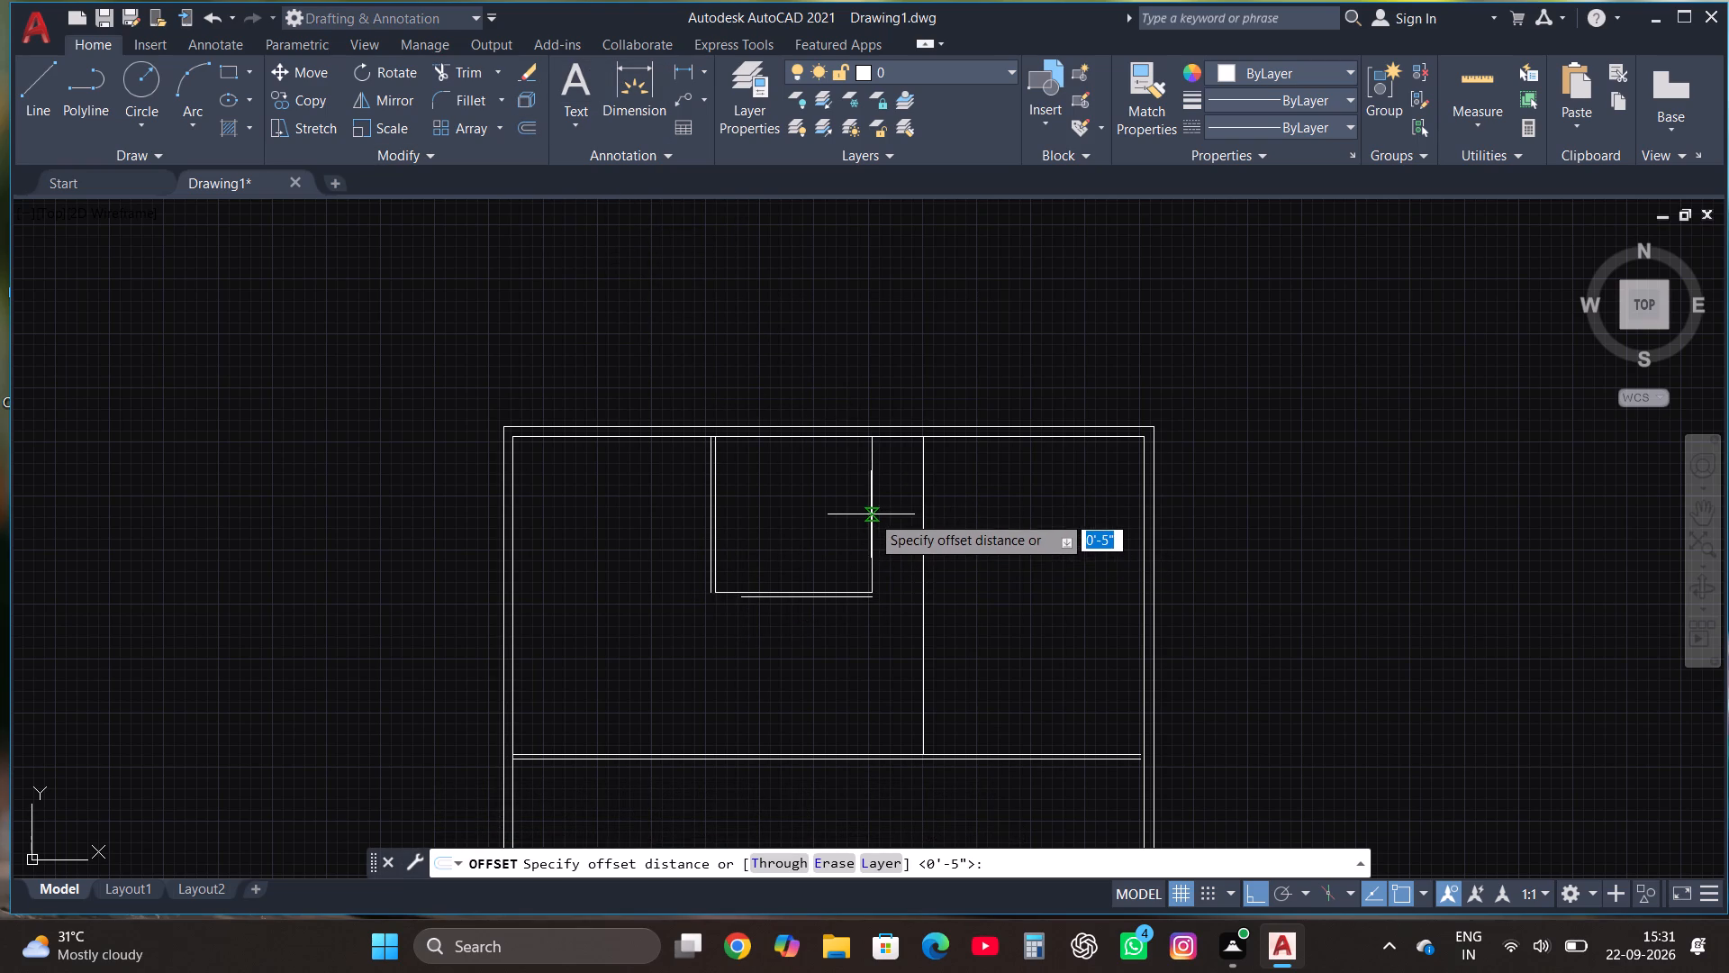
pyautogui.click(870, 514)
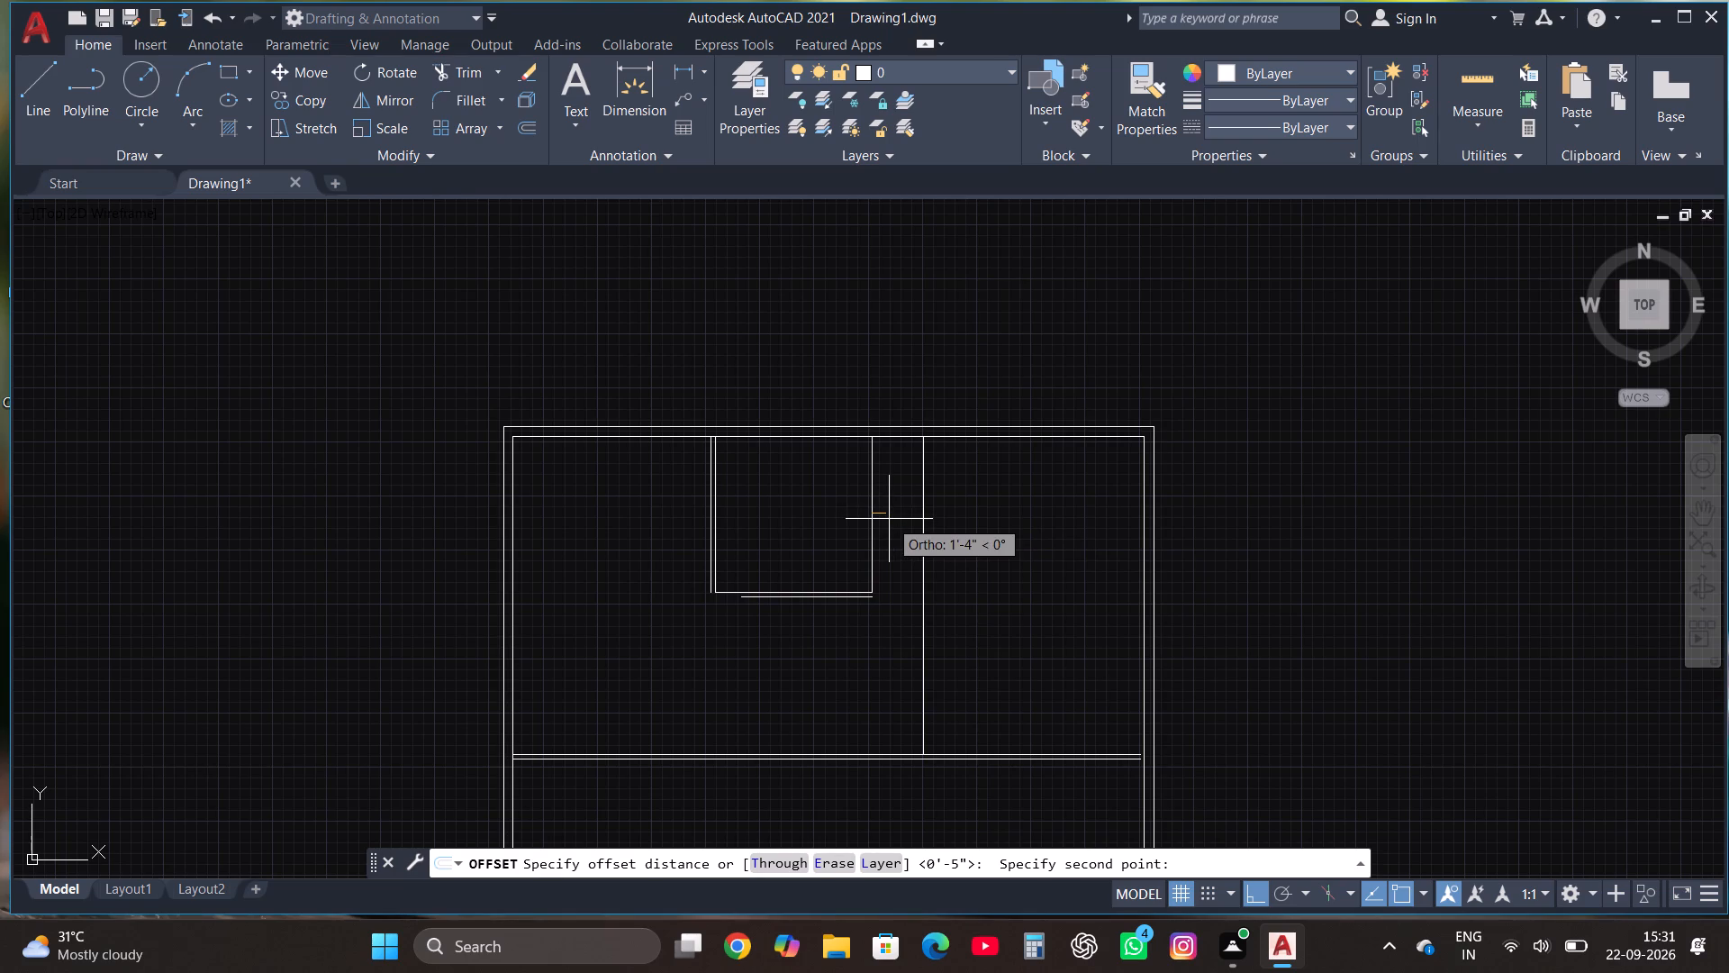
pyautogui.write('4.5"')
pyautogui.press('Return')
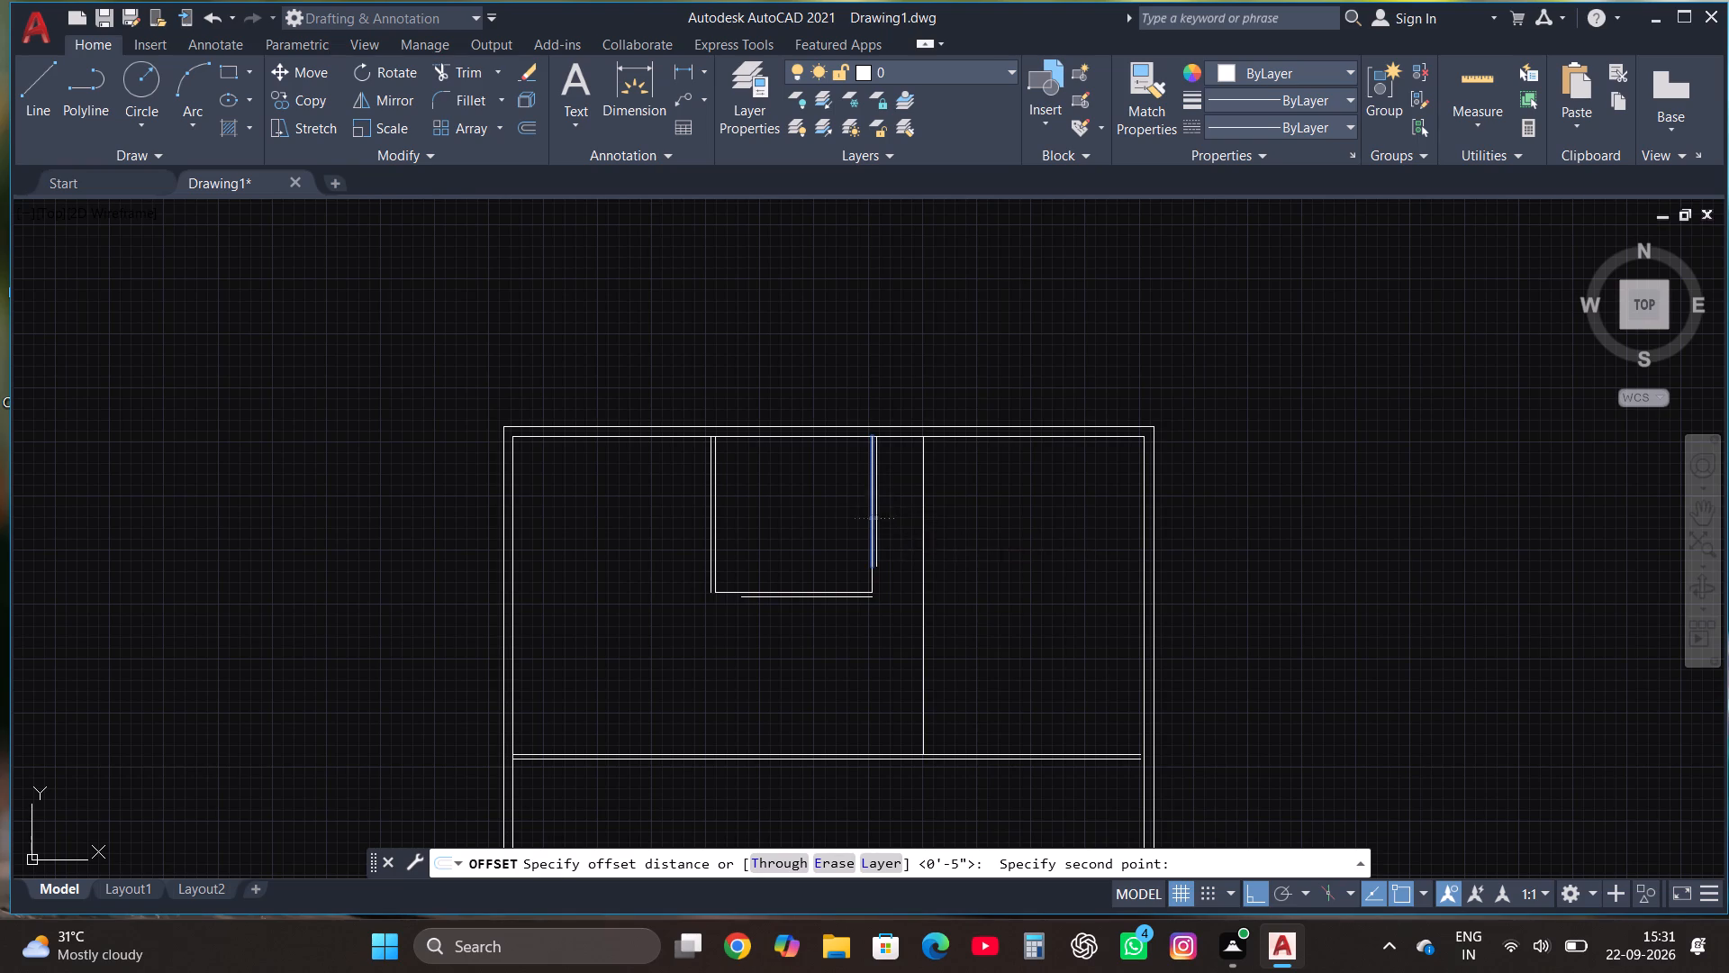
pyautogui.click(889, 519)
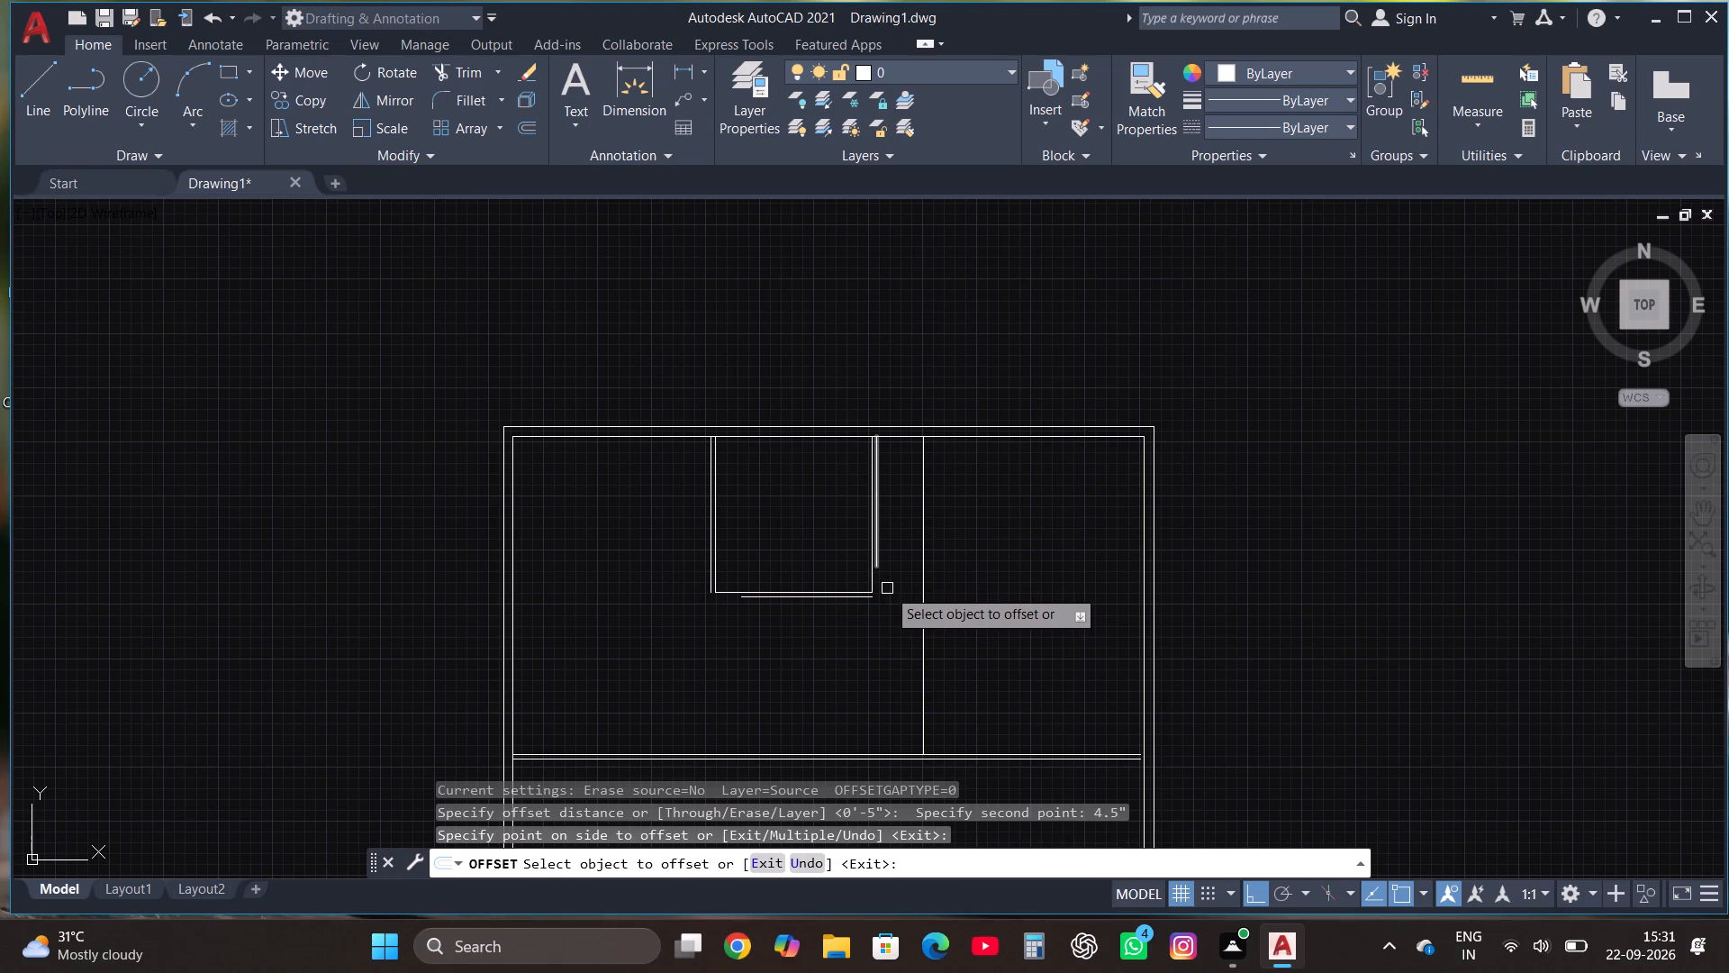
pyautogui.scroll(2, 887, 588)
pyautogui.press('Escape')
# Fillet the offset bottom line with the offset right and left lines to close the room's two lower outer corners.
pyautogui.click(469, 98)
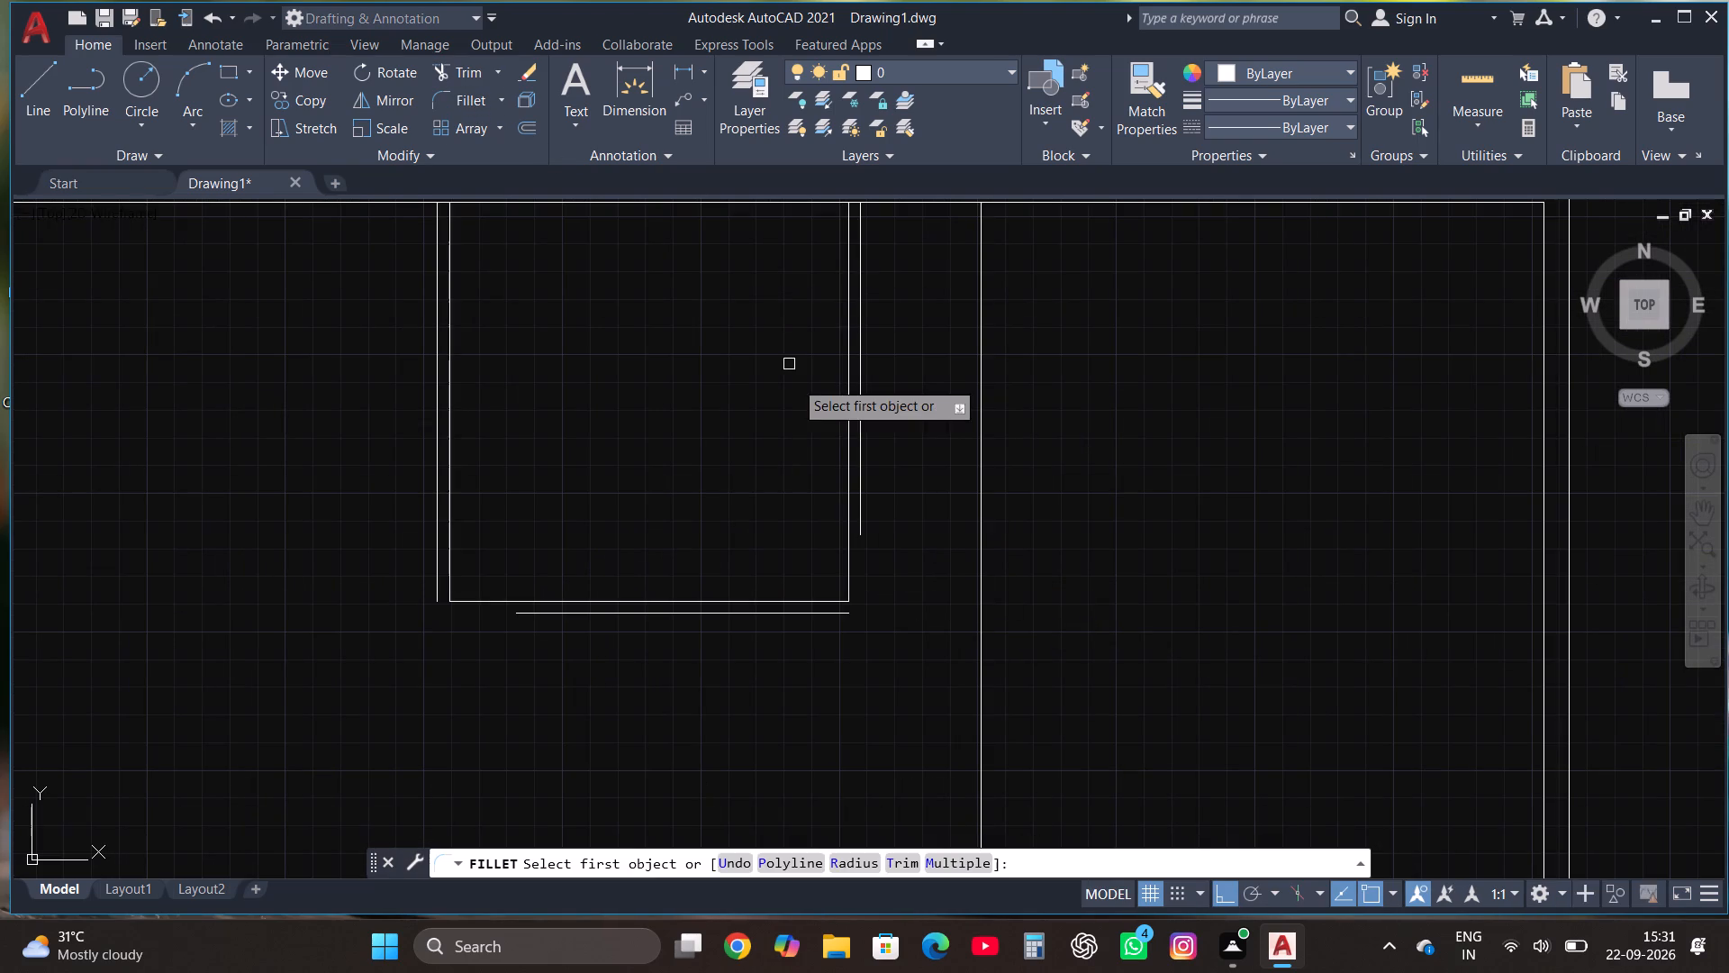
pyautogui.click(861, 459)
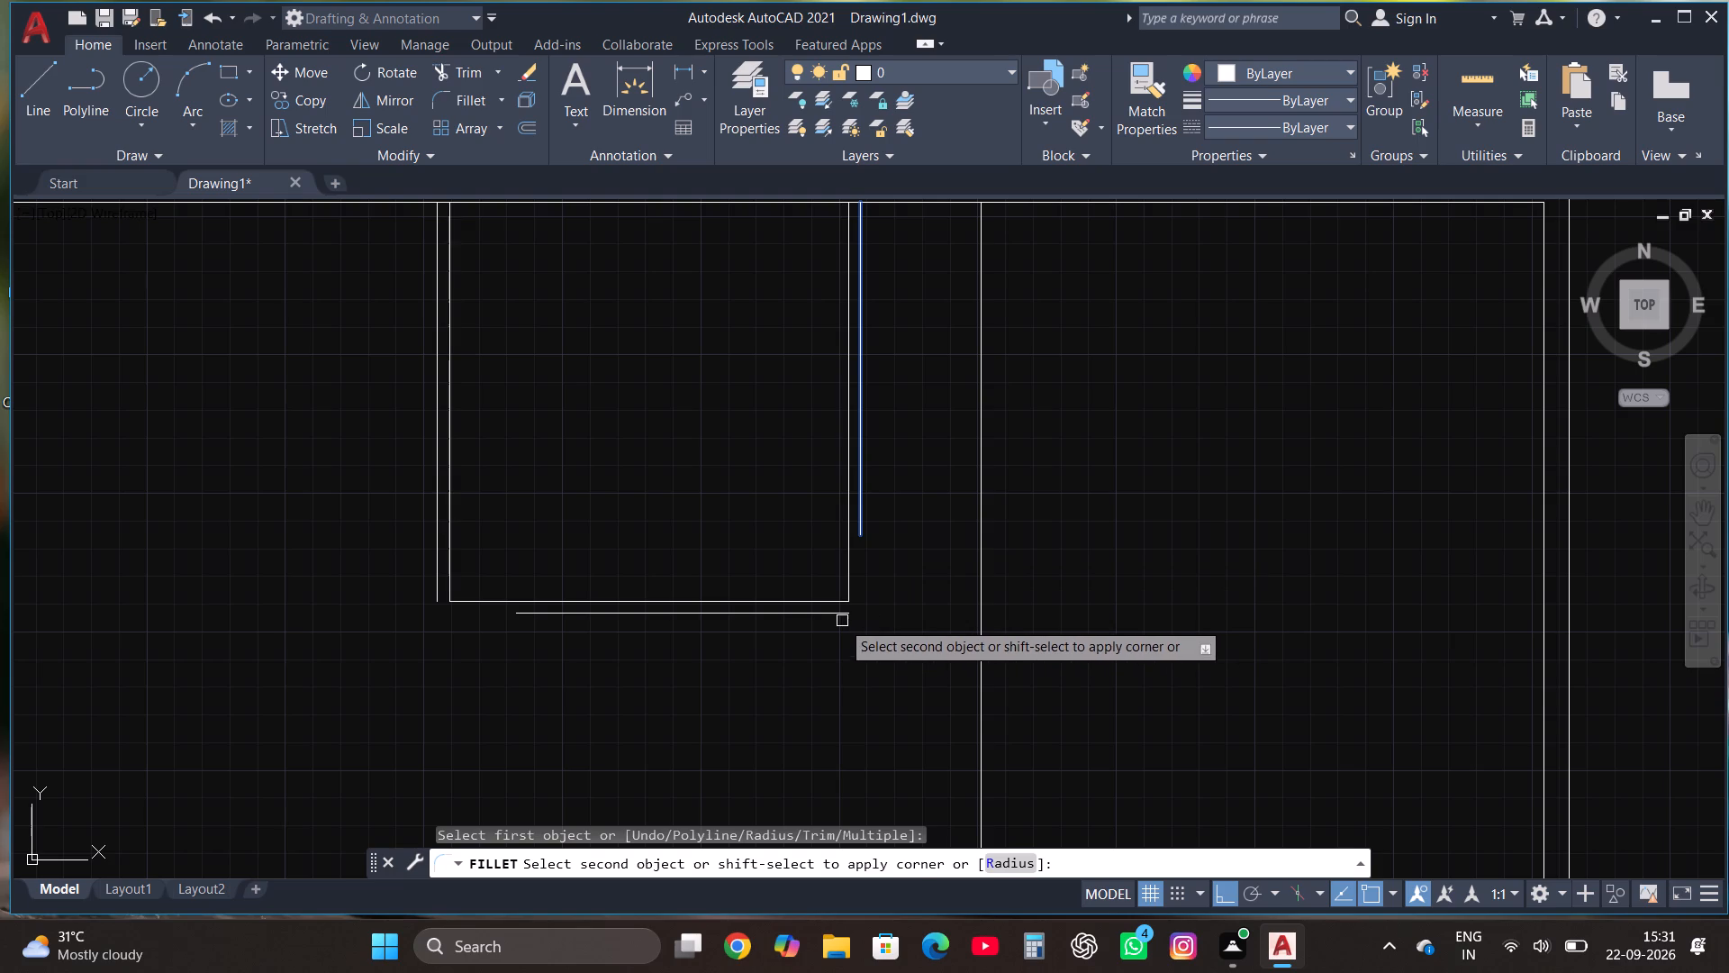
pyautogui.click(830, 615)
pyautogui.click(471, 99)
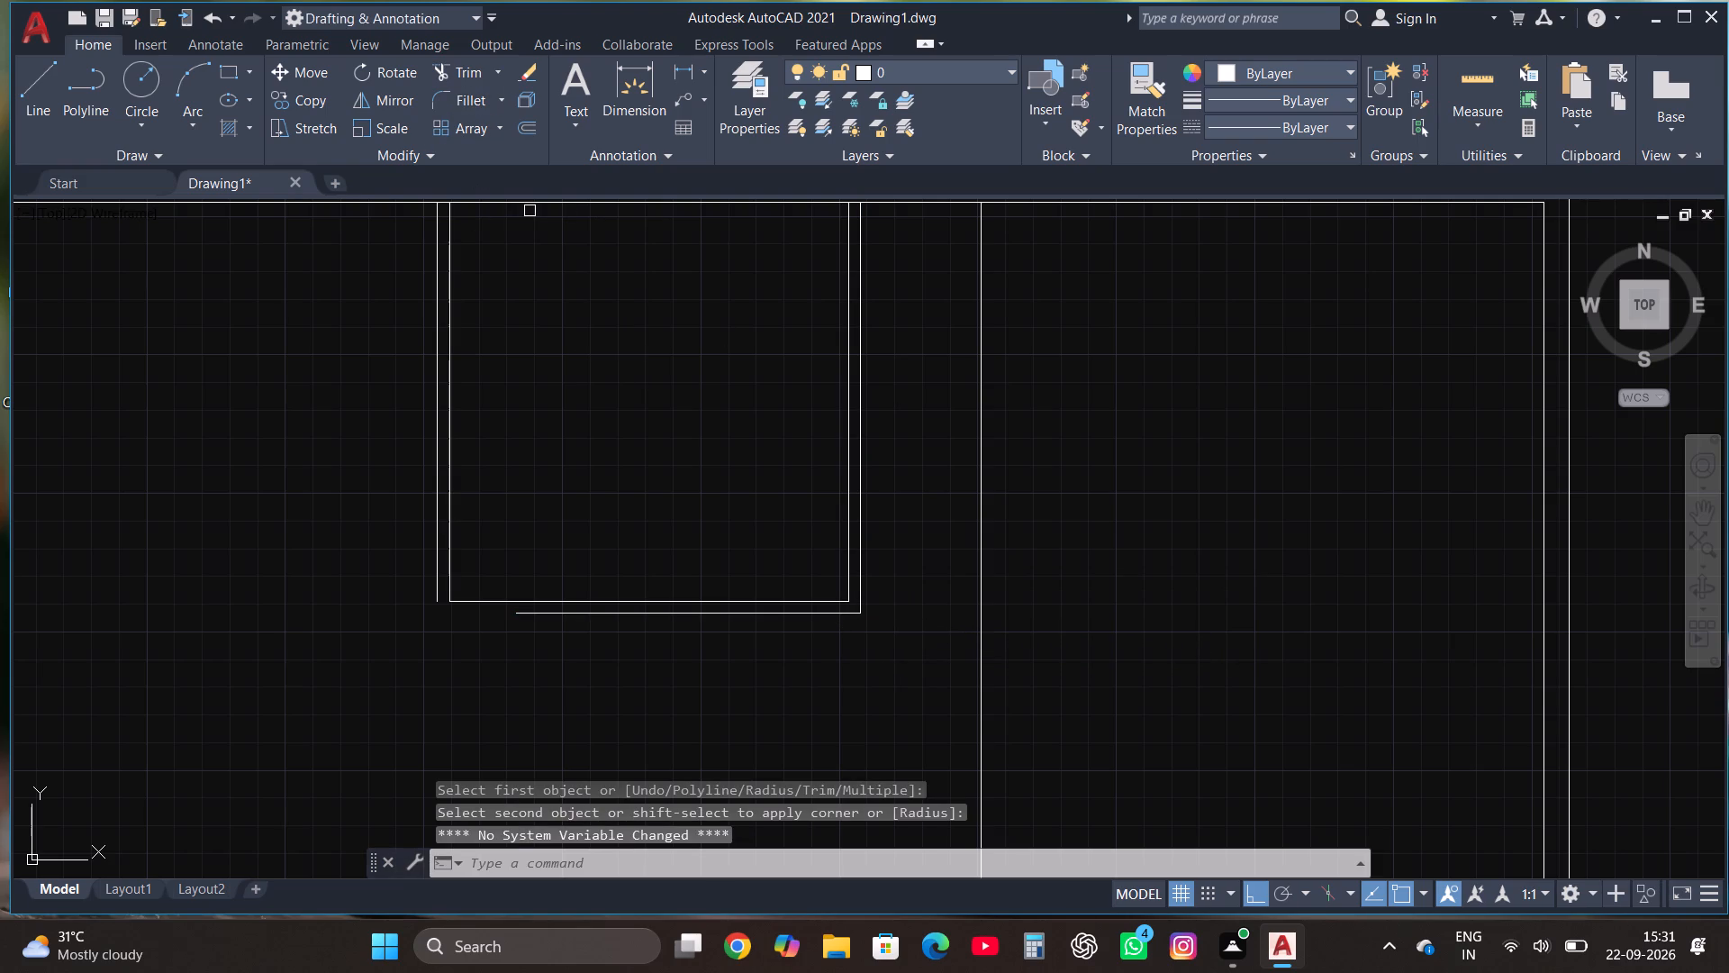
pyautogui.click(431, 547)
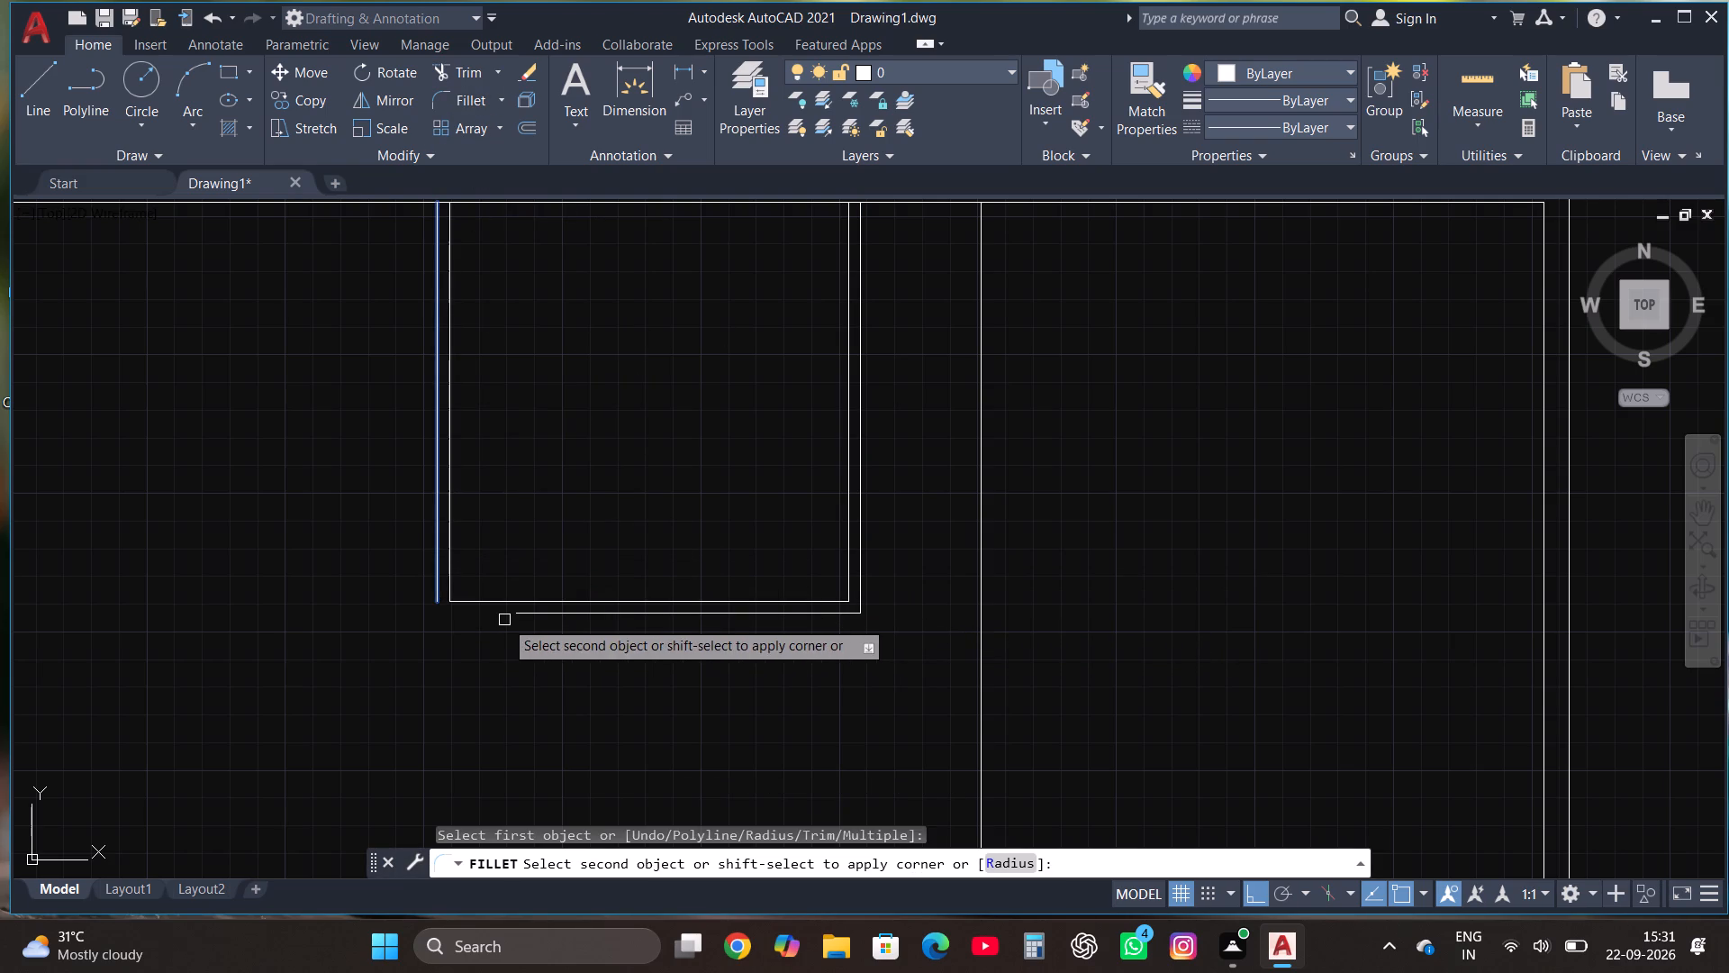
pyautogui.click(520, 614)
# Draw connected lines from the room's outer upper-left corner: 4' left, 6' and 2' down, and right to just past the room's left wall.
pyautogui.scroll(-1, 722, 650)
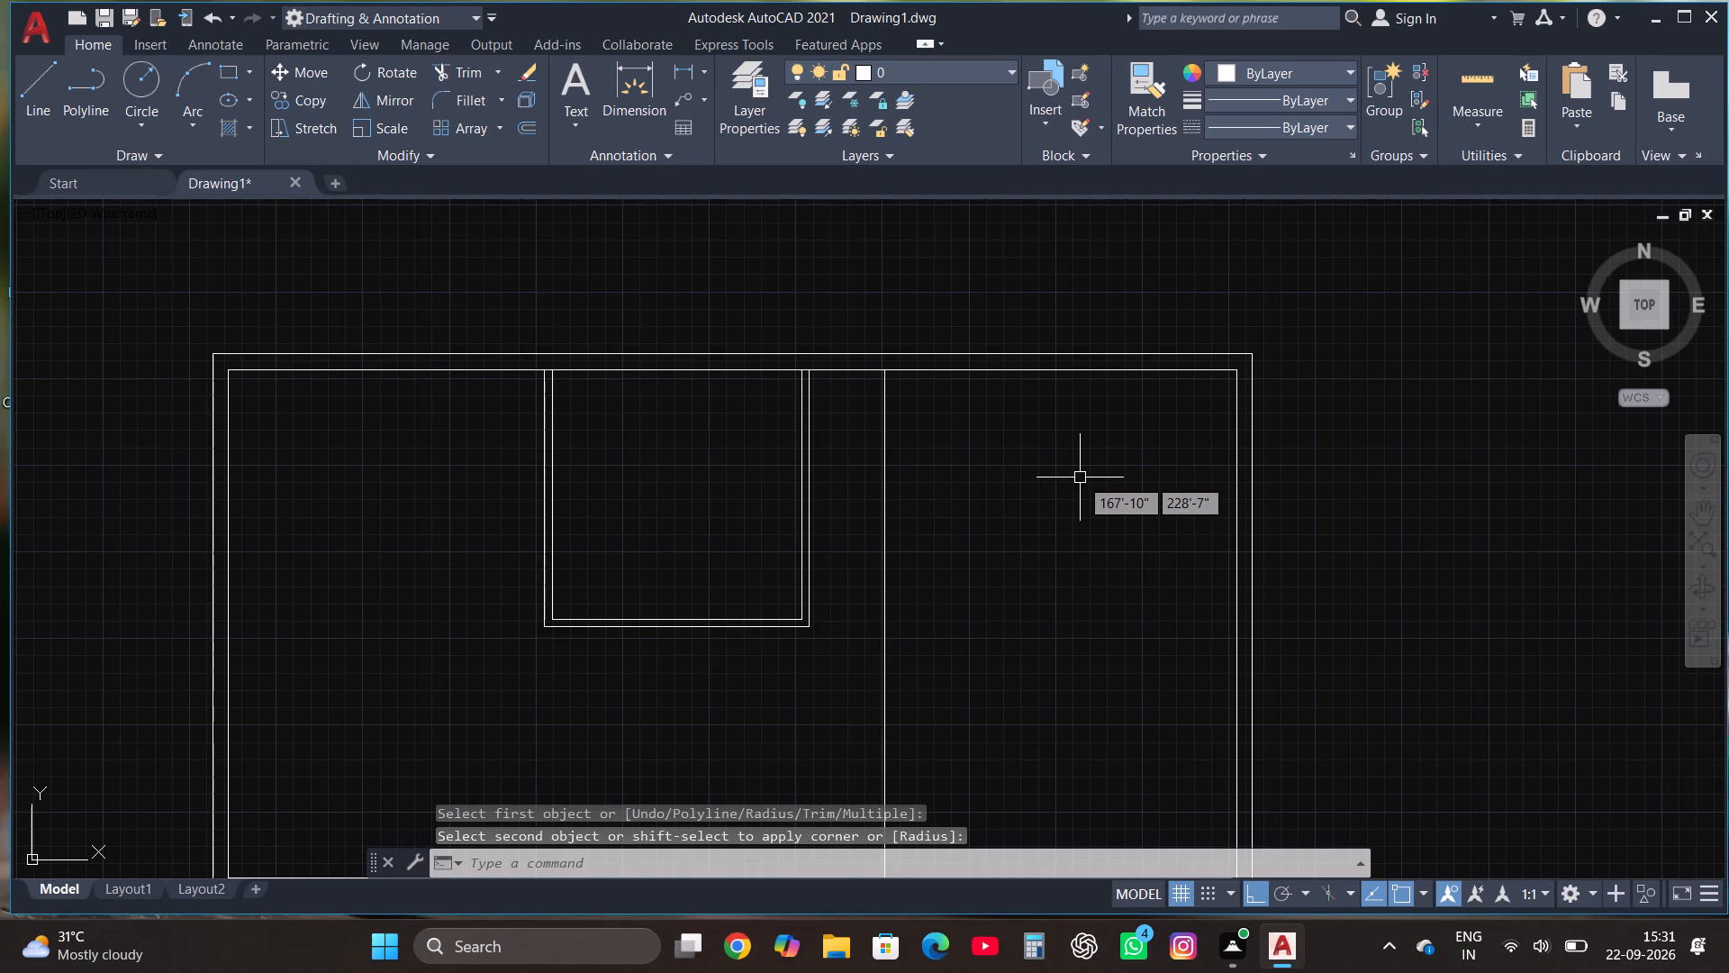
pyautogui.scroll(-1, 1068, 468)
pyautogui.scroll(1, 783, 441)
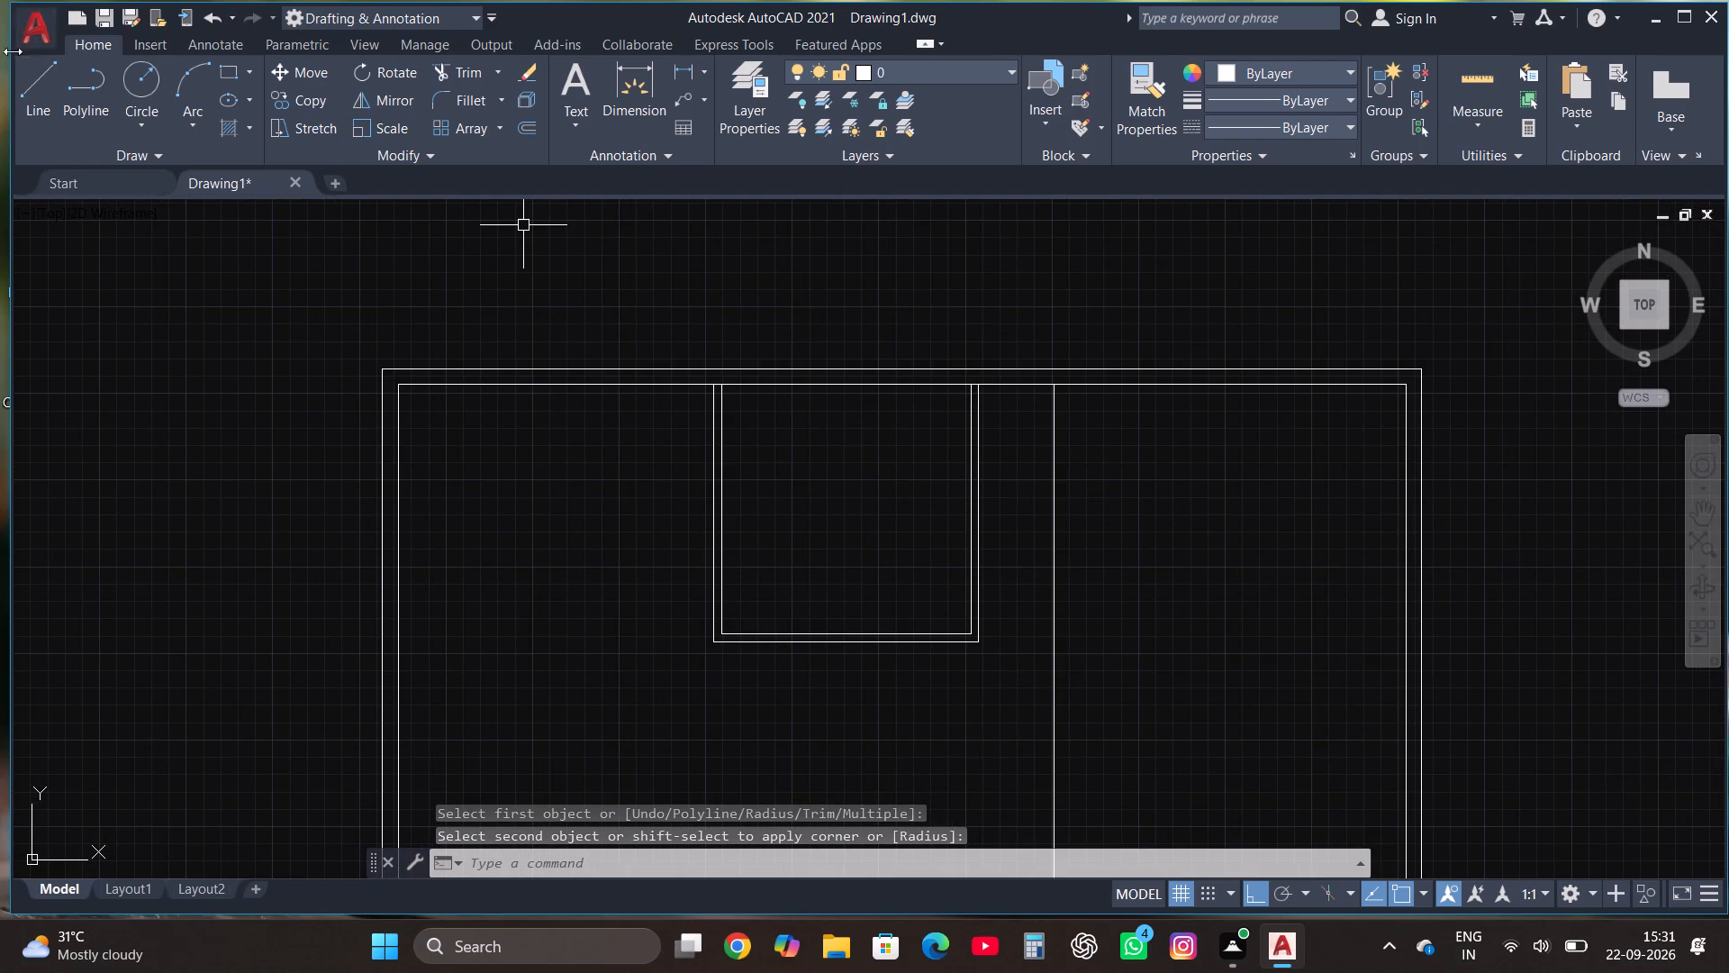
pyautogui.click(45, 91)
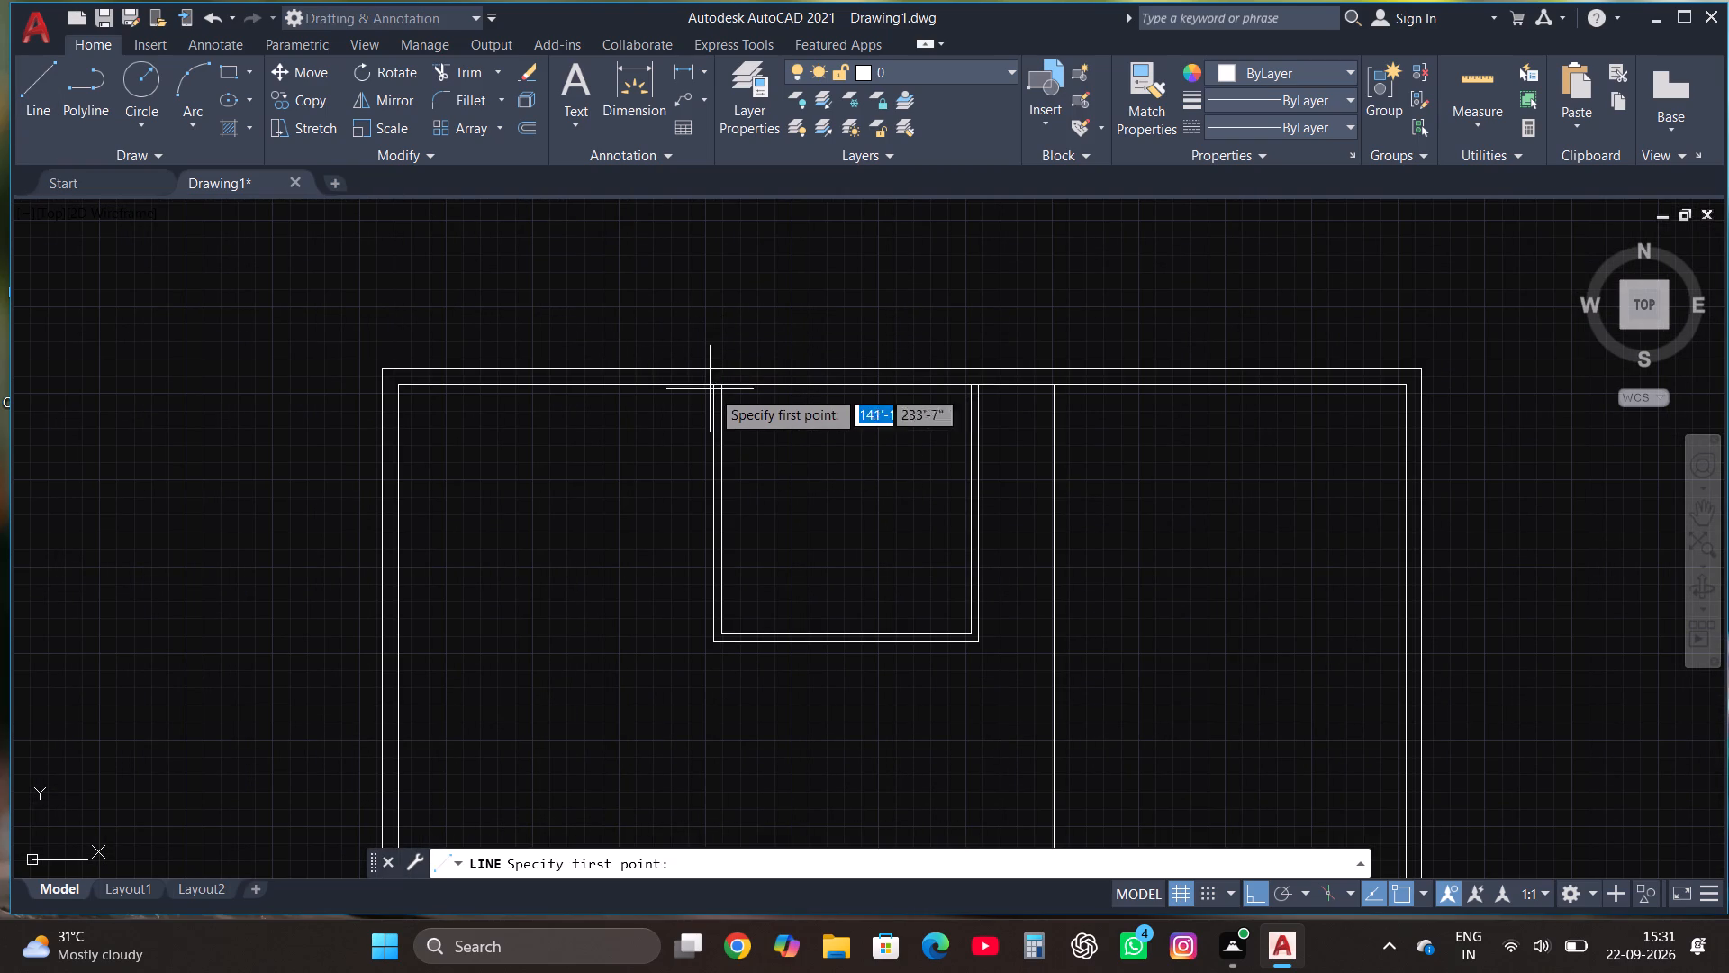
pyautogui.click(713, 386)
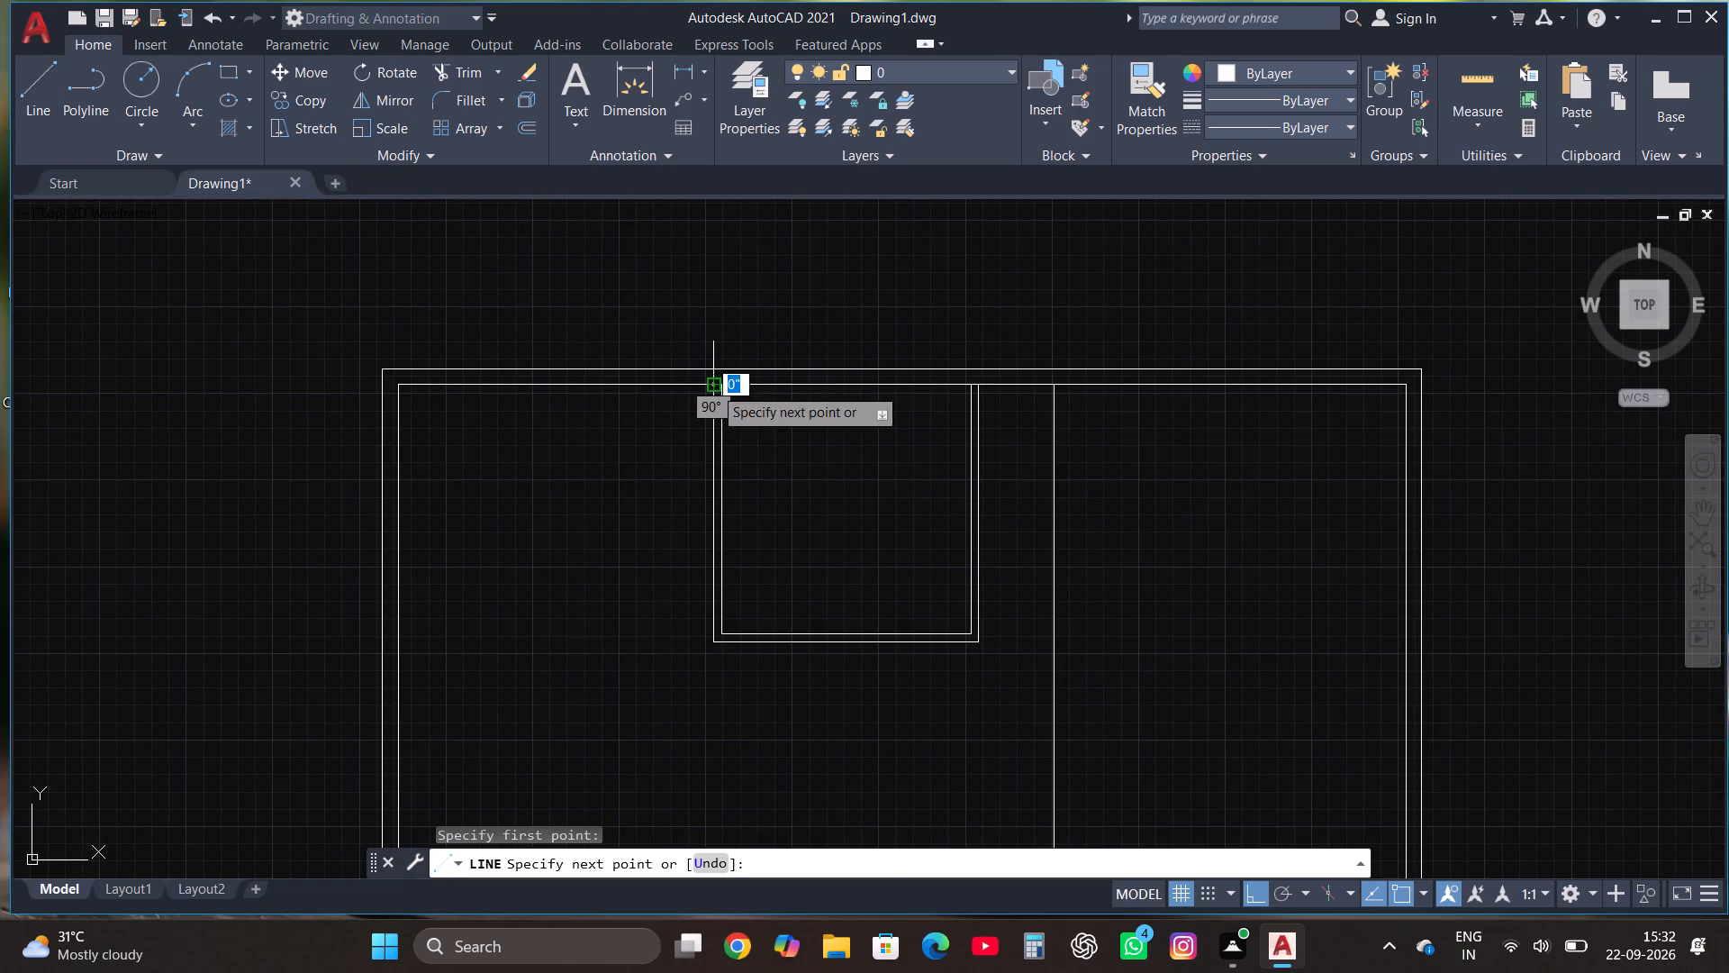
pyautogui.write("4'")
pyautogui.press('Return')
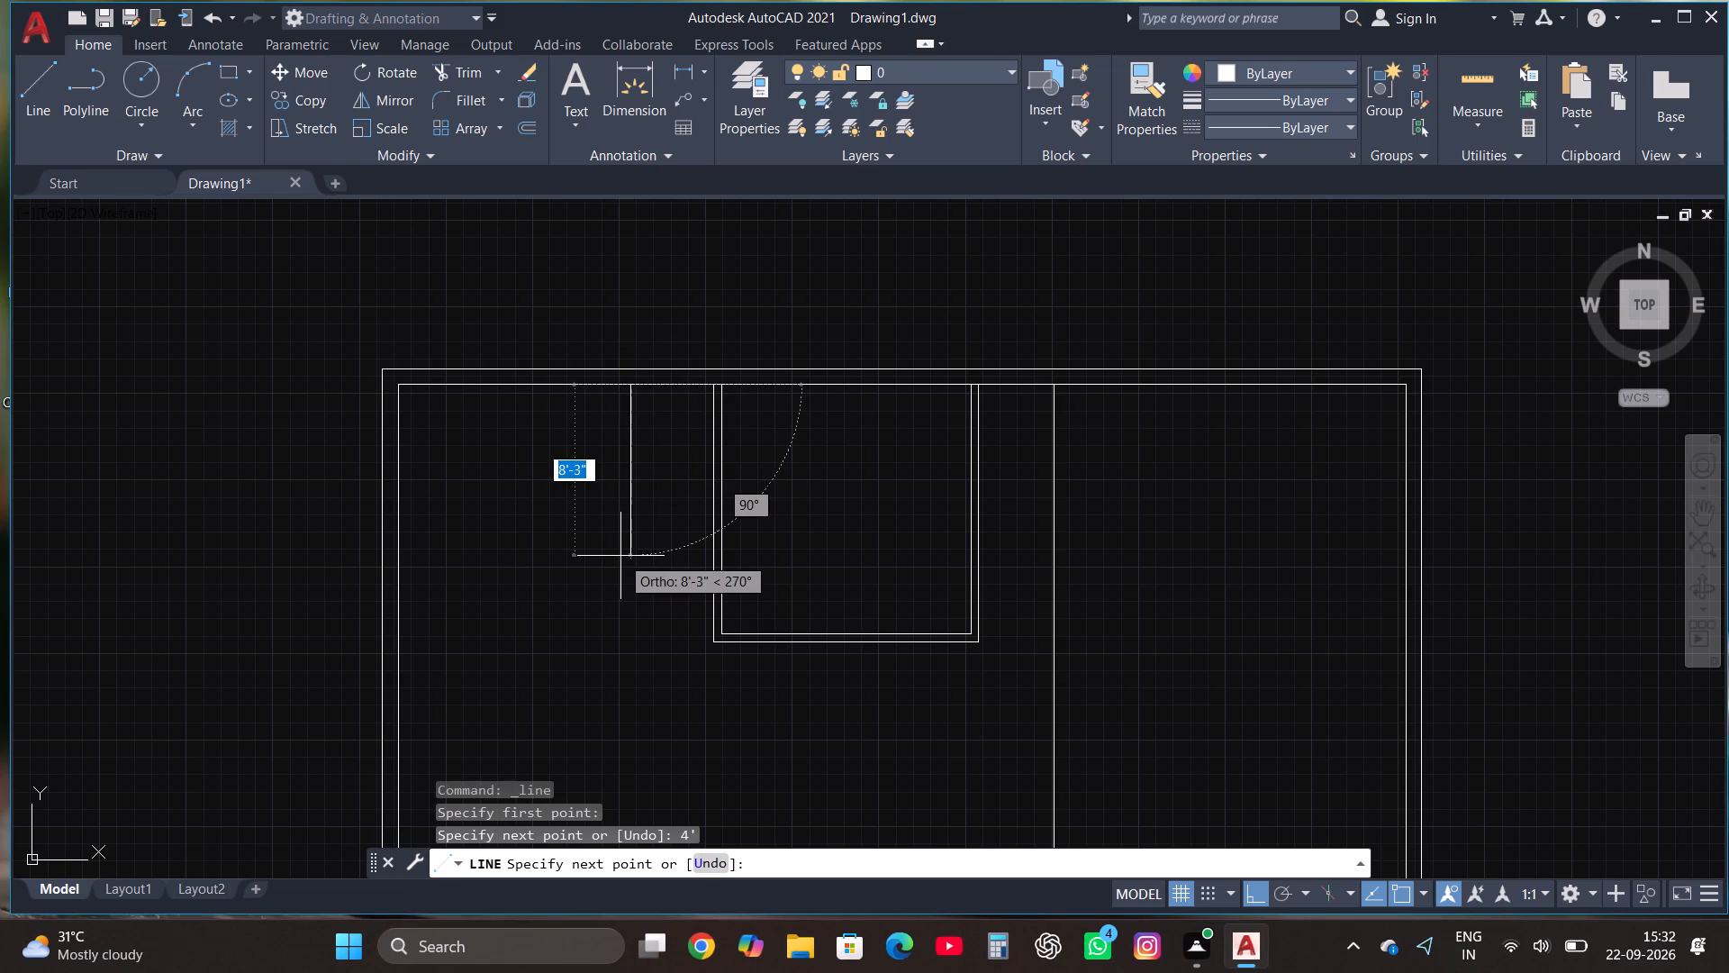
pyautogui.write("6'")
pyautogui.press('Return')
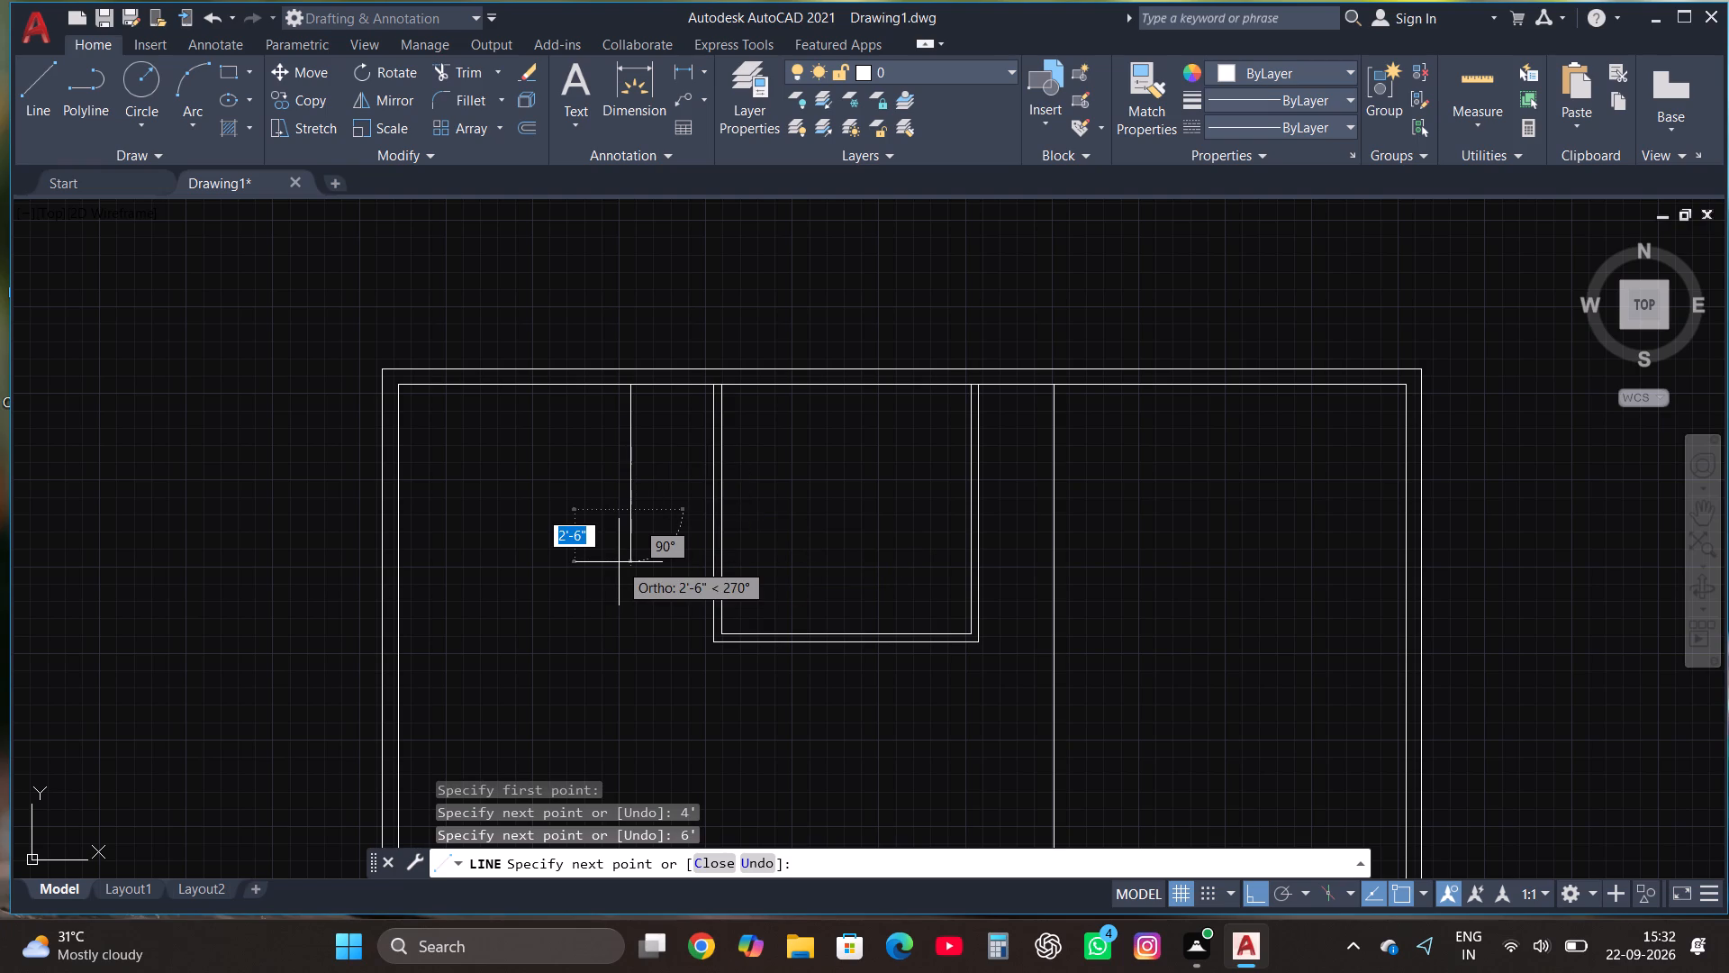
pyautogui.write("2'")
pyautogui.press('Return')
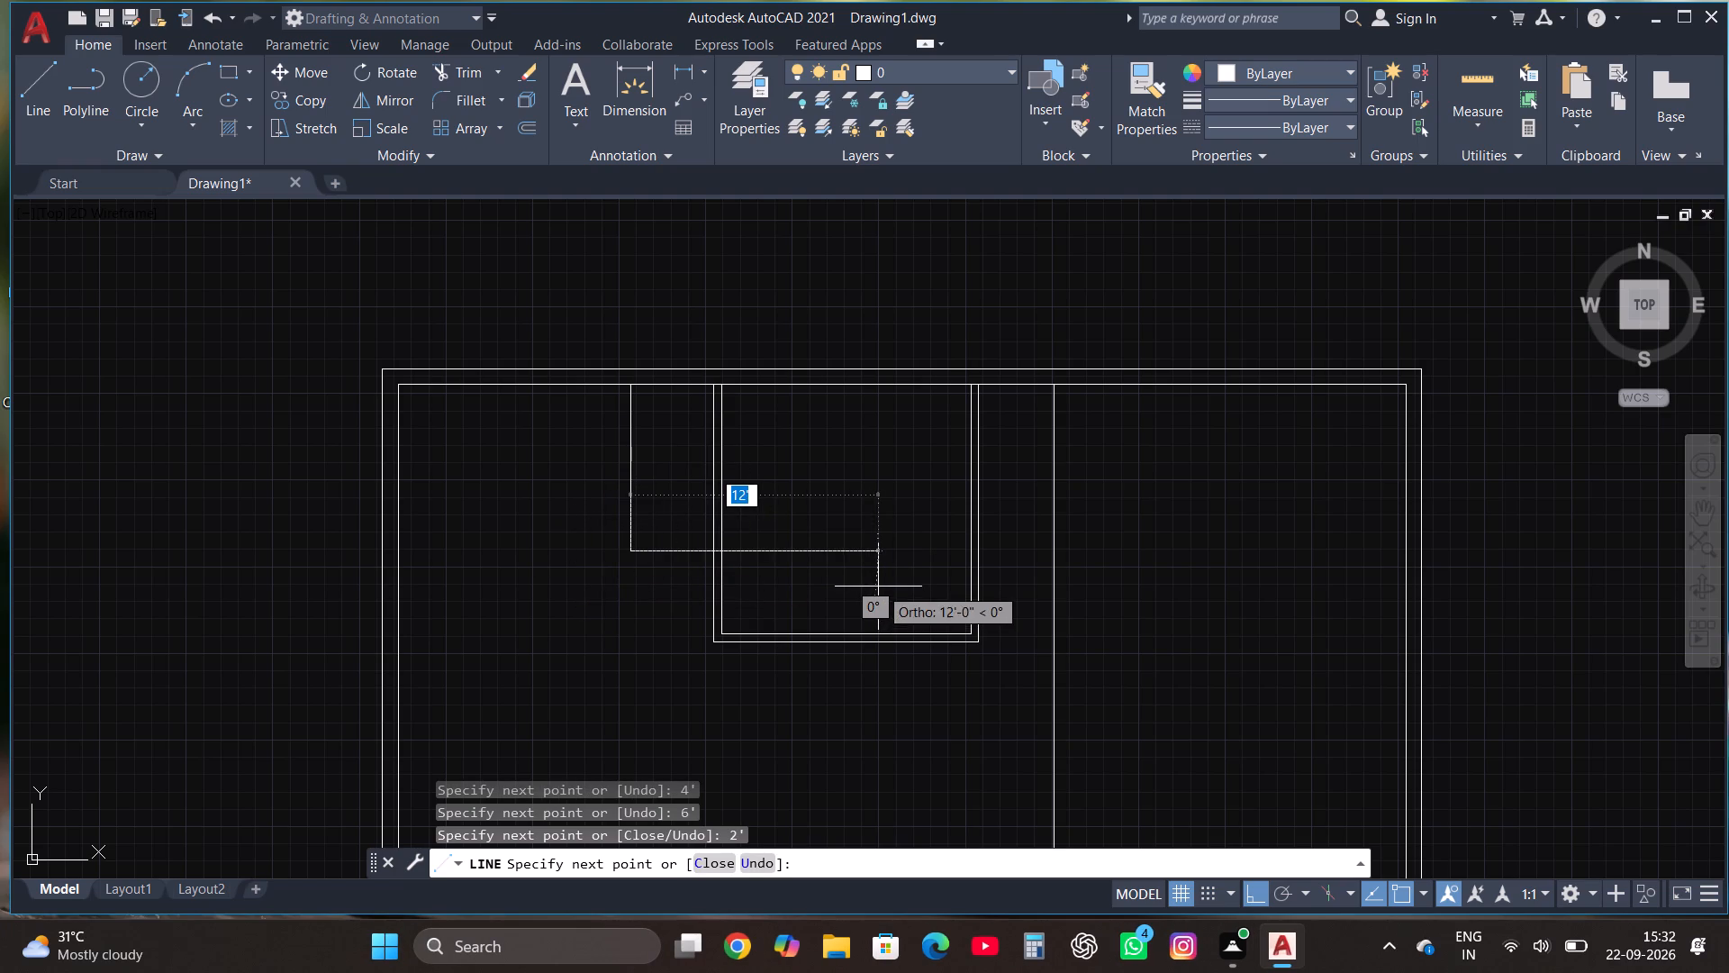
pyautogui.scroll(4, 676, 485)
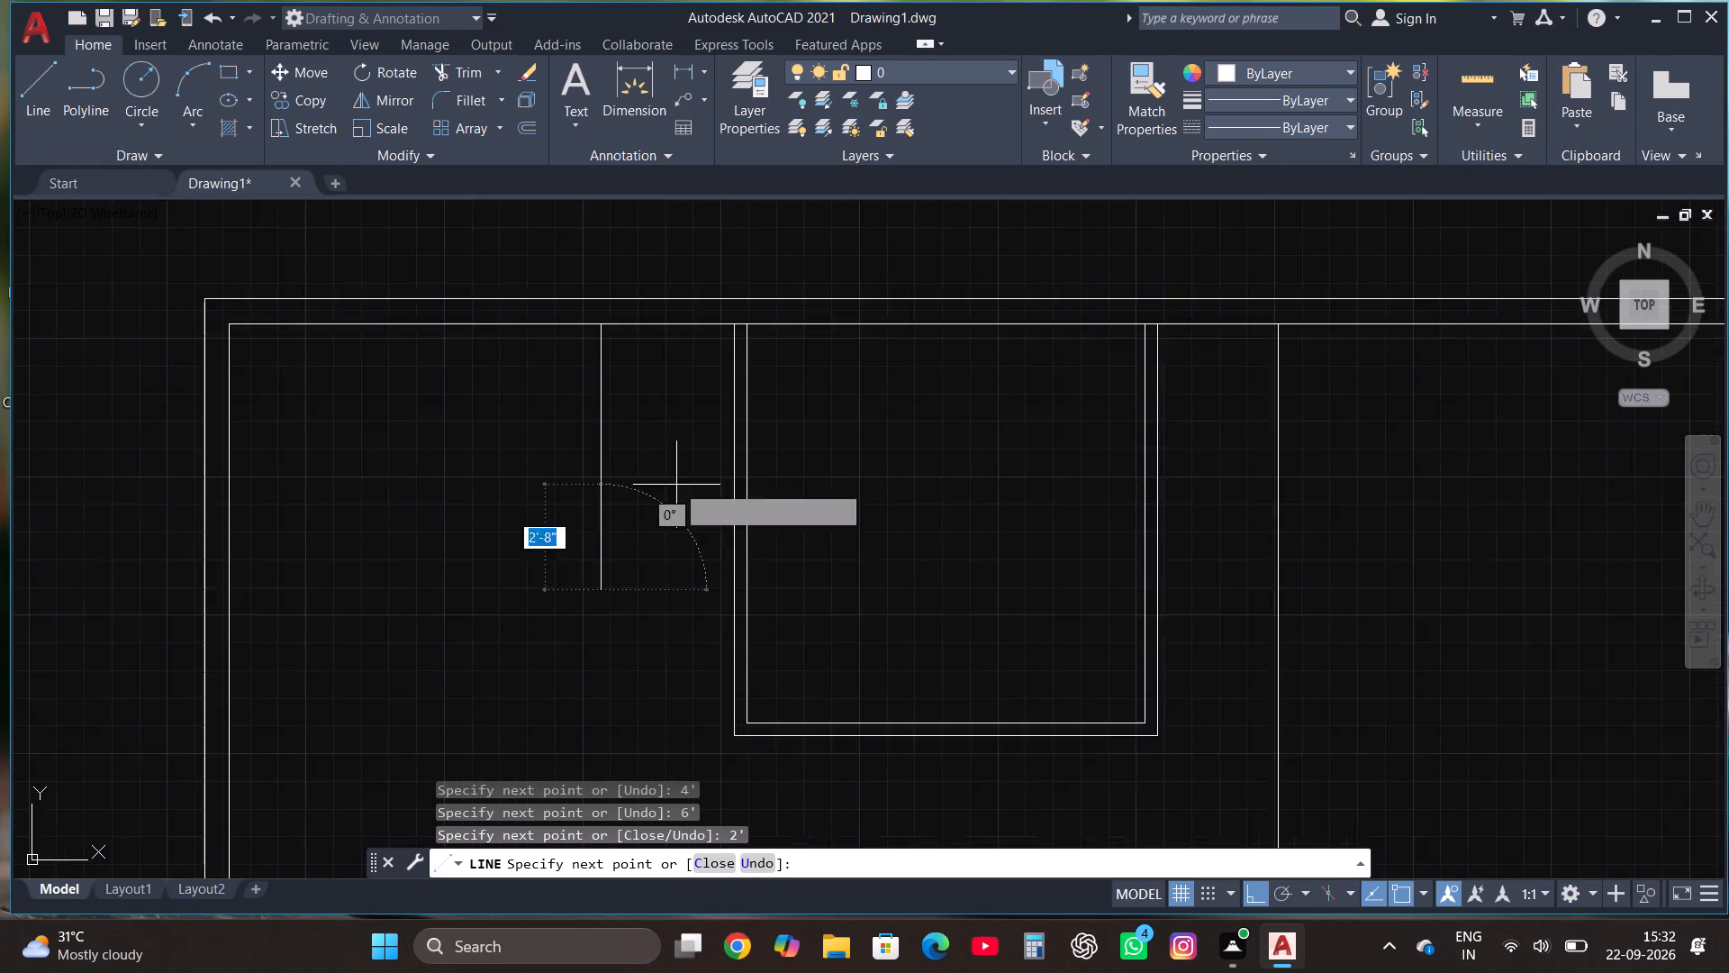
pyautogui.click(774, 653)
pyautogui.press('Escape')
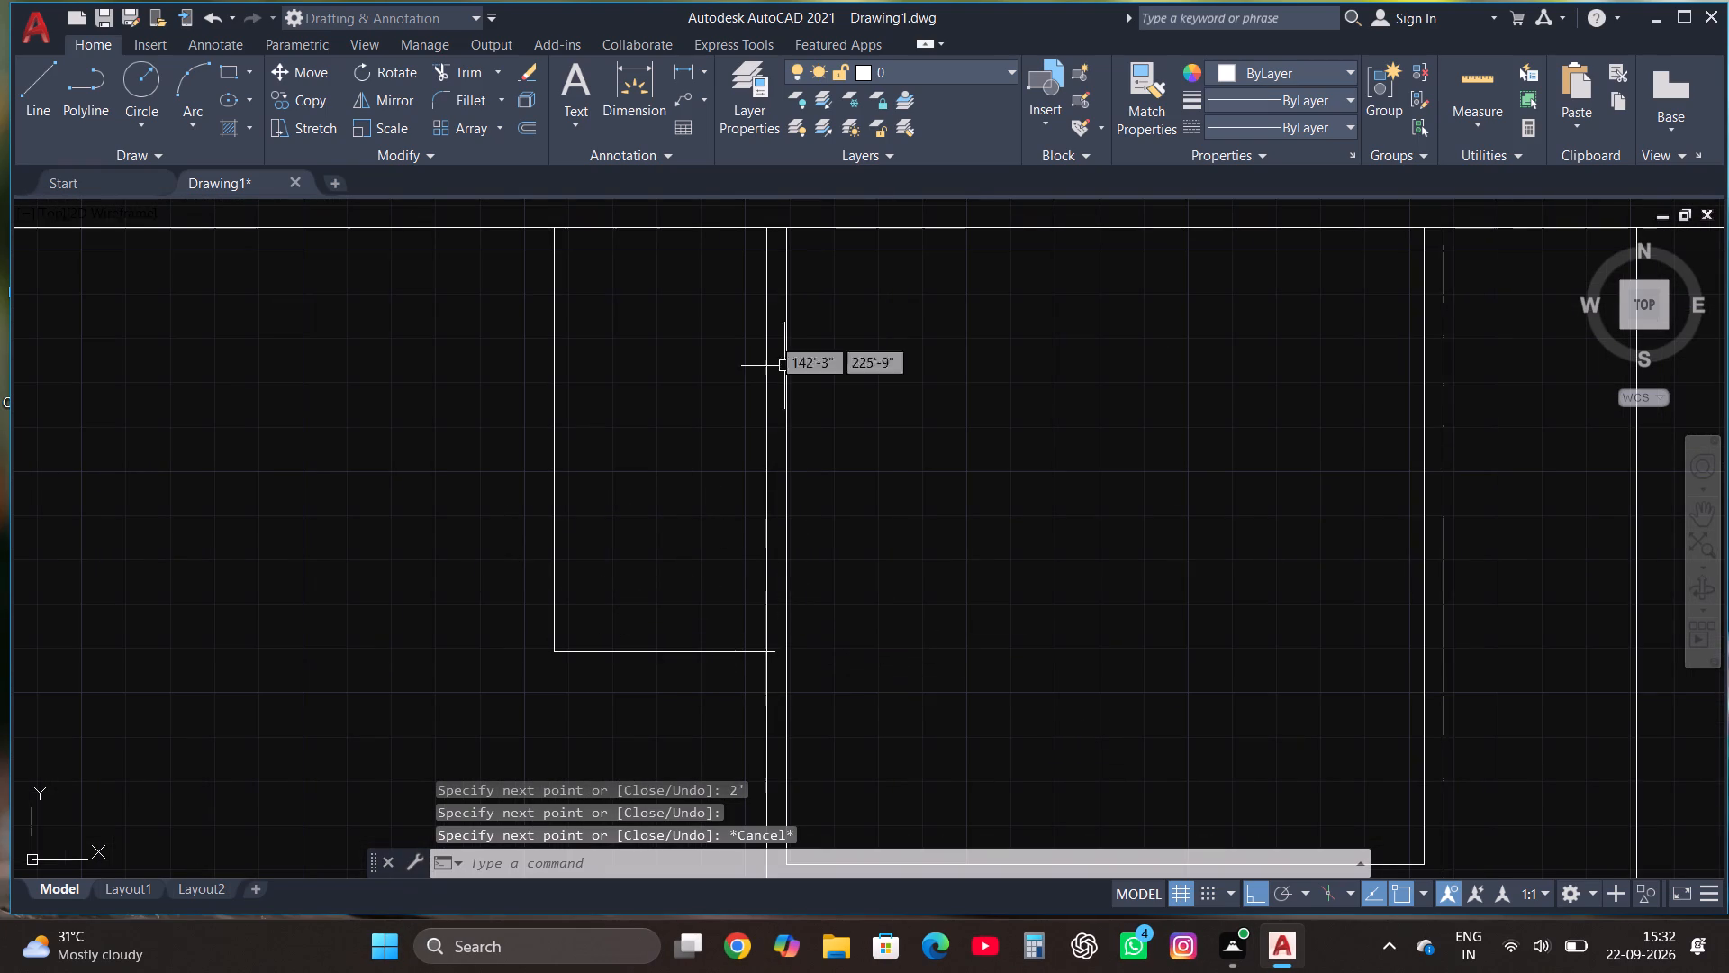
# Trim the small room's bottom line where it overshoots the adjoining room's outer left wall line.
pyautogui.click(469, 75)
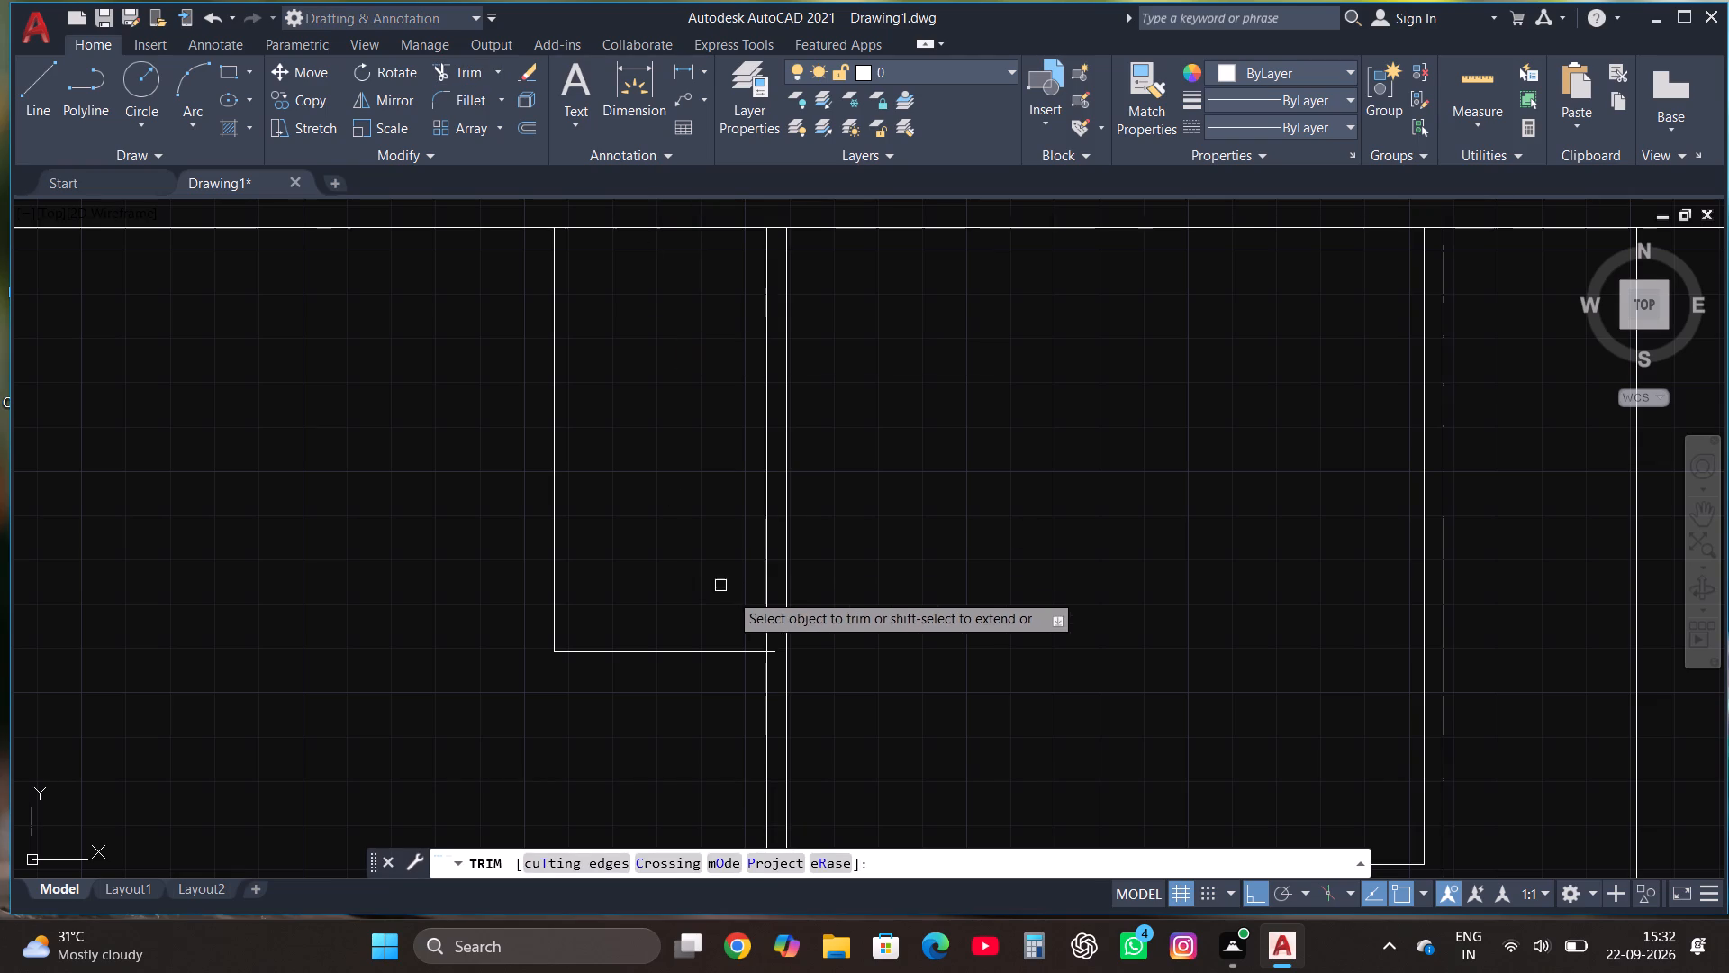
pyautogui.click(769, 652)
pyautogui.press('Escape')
# Erase both upper rooms and the vertical partition line, keeping the outer walls and the horizontal partition.
pyautogui.scroll(-3, 803, 468)
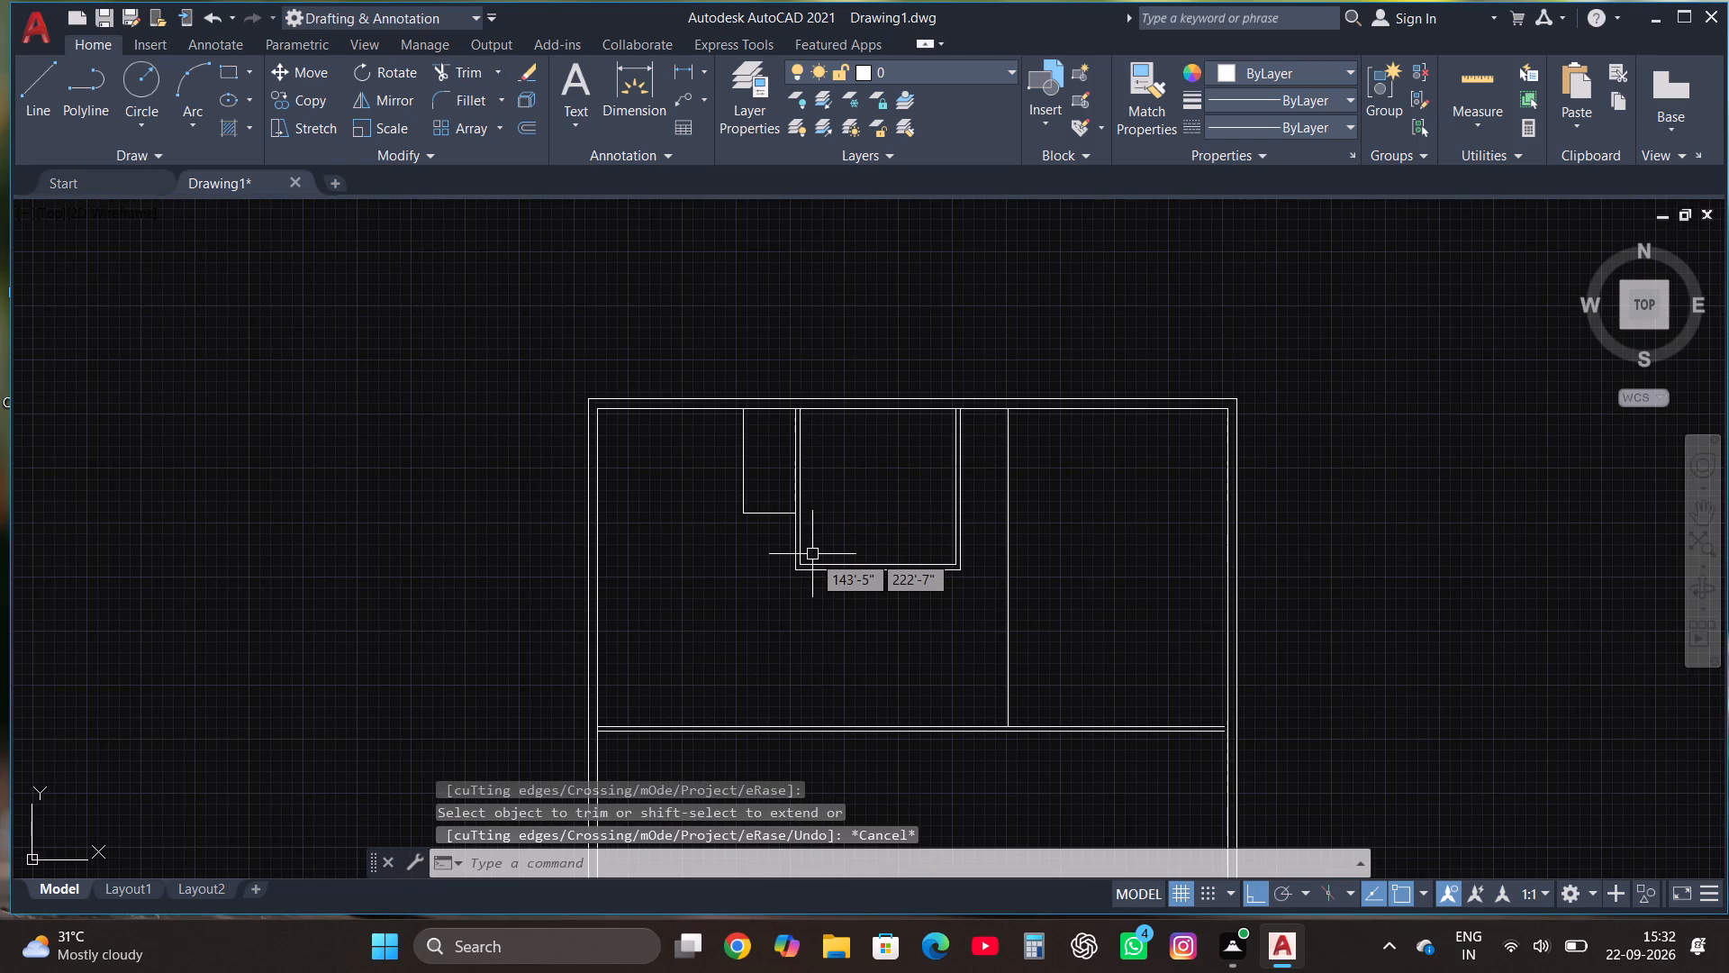
pyautogui.scroll(-1, 841, 573)
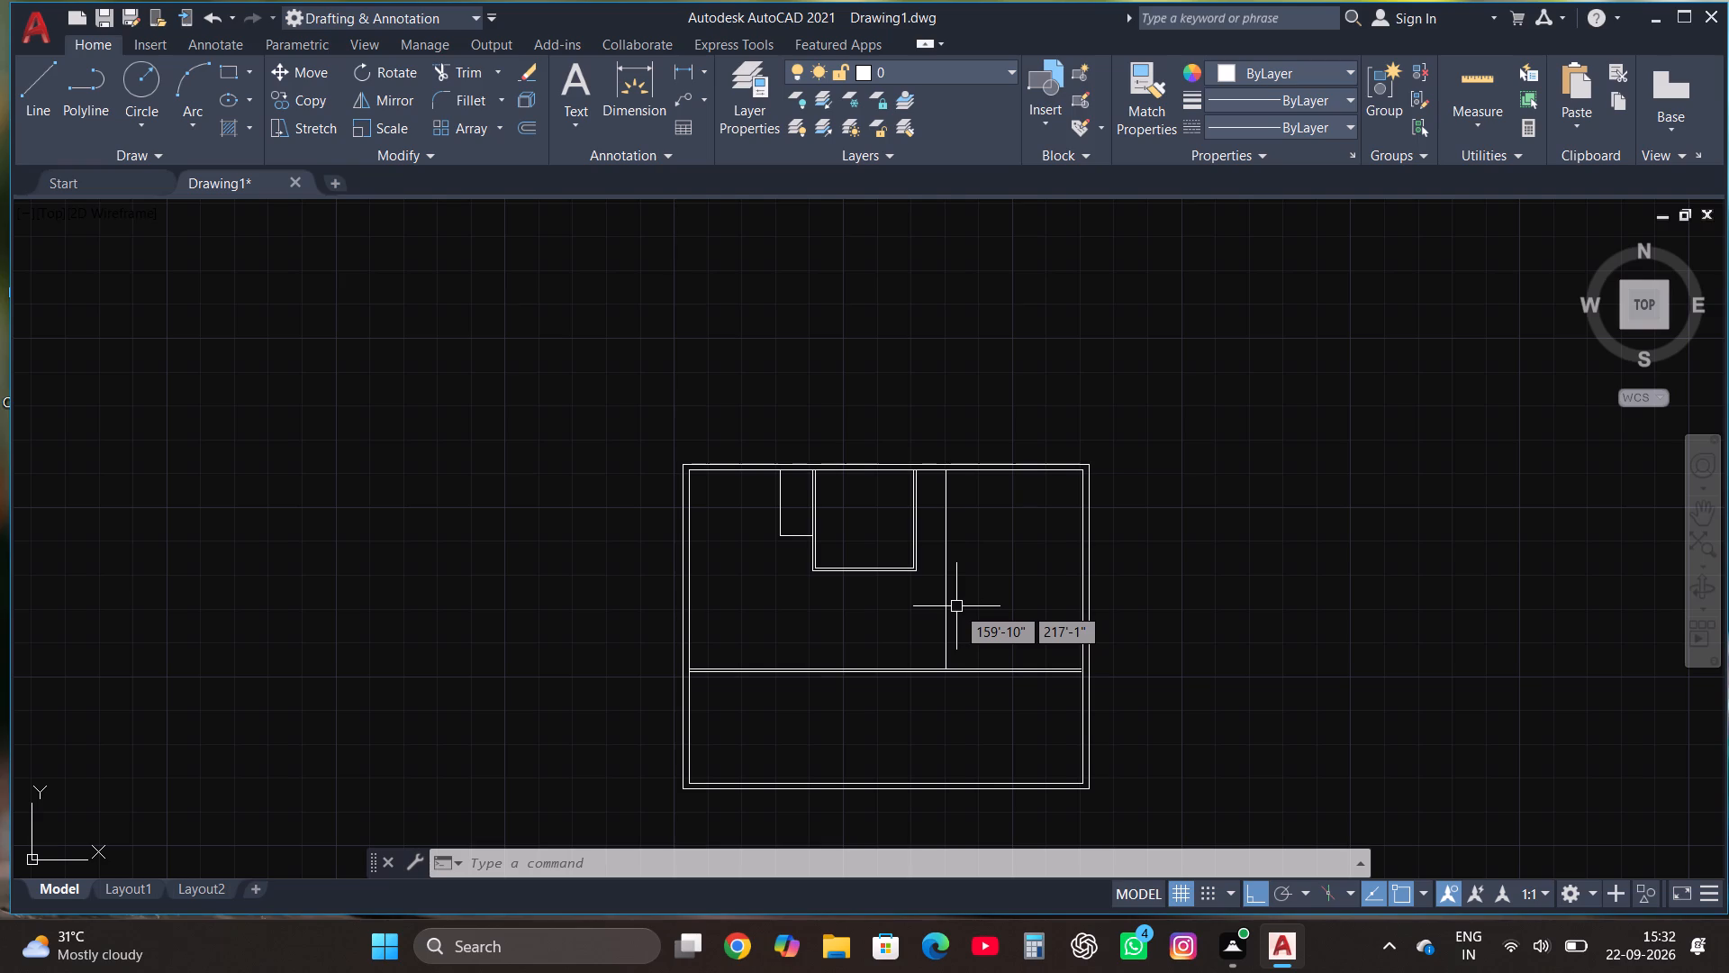
pyautogui.scroll(-2, 979, 578)
pyautogui.scroll(2, 979, 570)
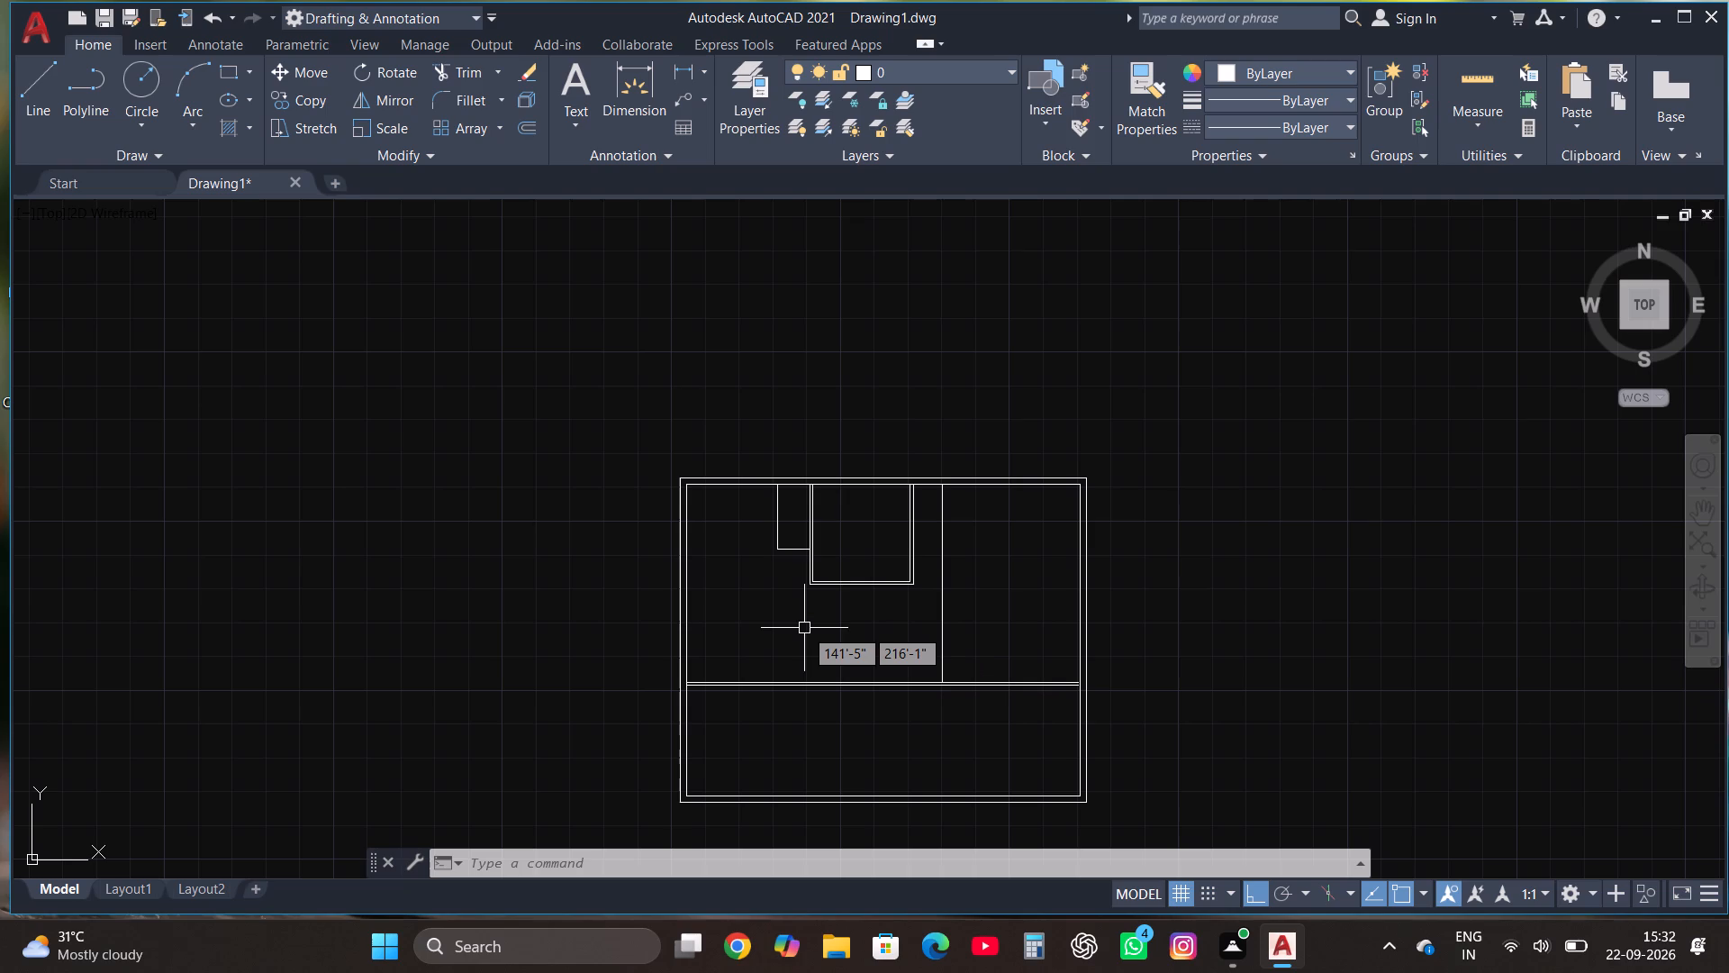
pyautogui.scroll(1, 812, 623)
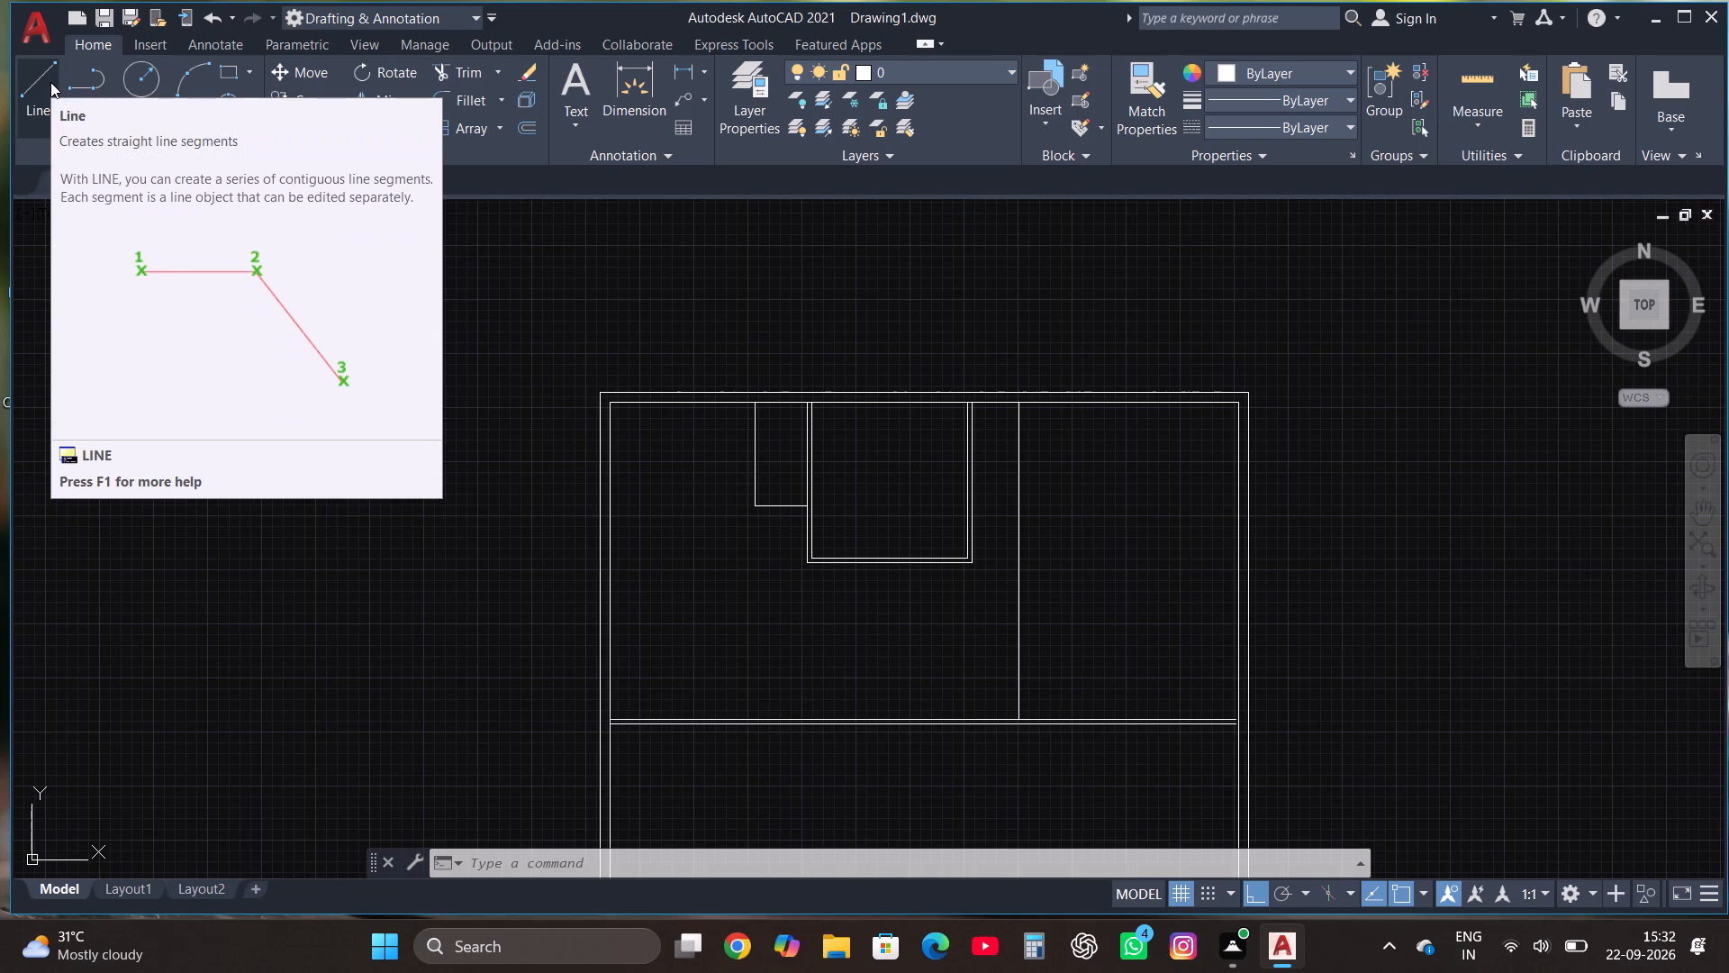
pyautogui.press('Escape')
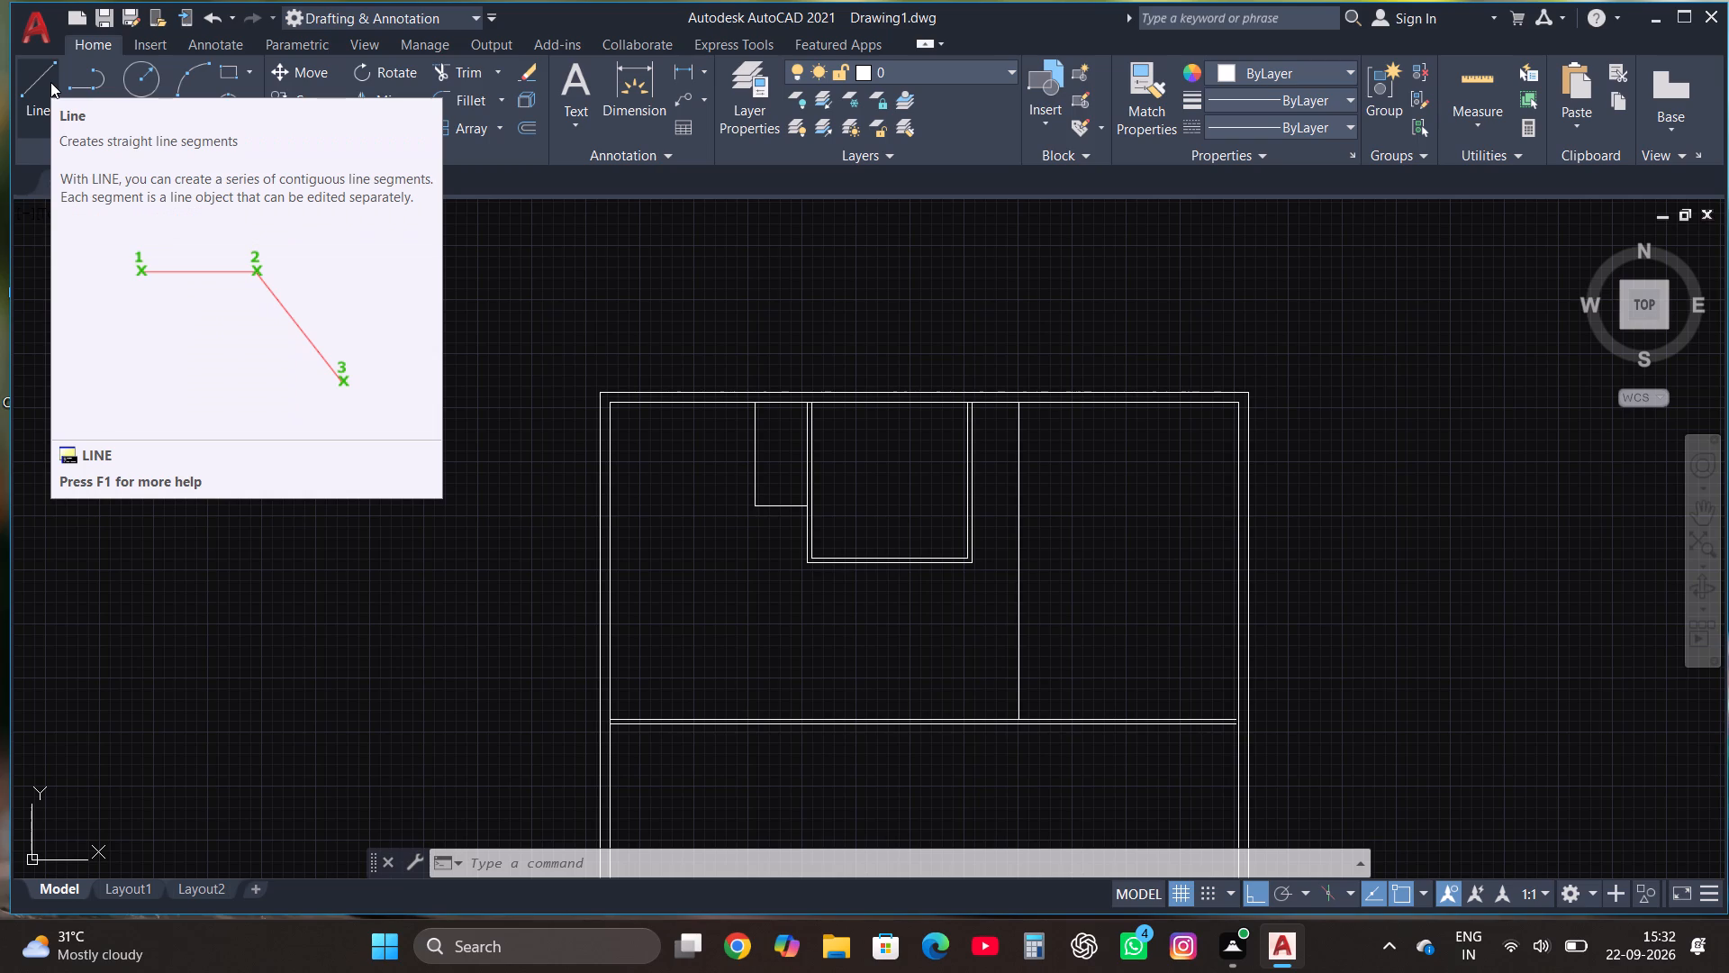
pyautogui.moveTo(1076, 634); pyautogui.dragTo(1042, 609)
pyautogui.click(732, 471)
pyautogui.press('Delete')
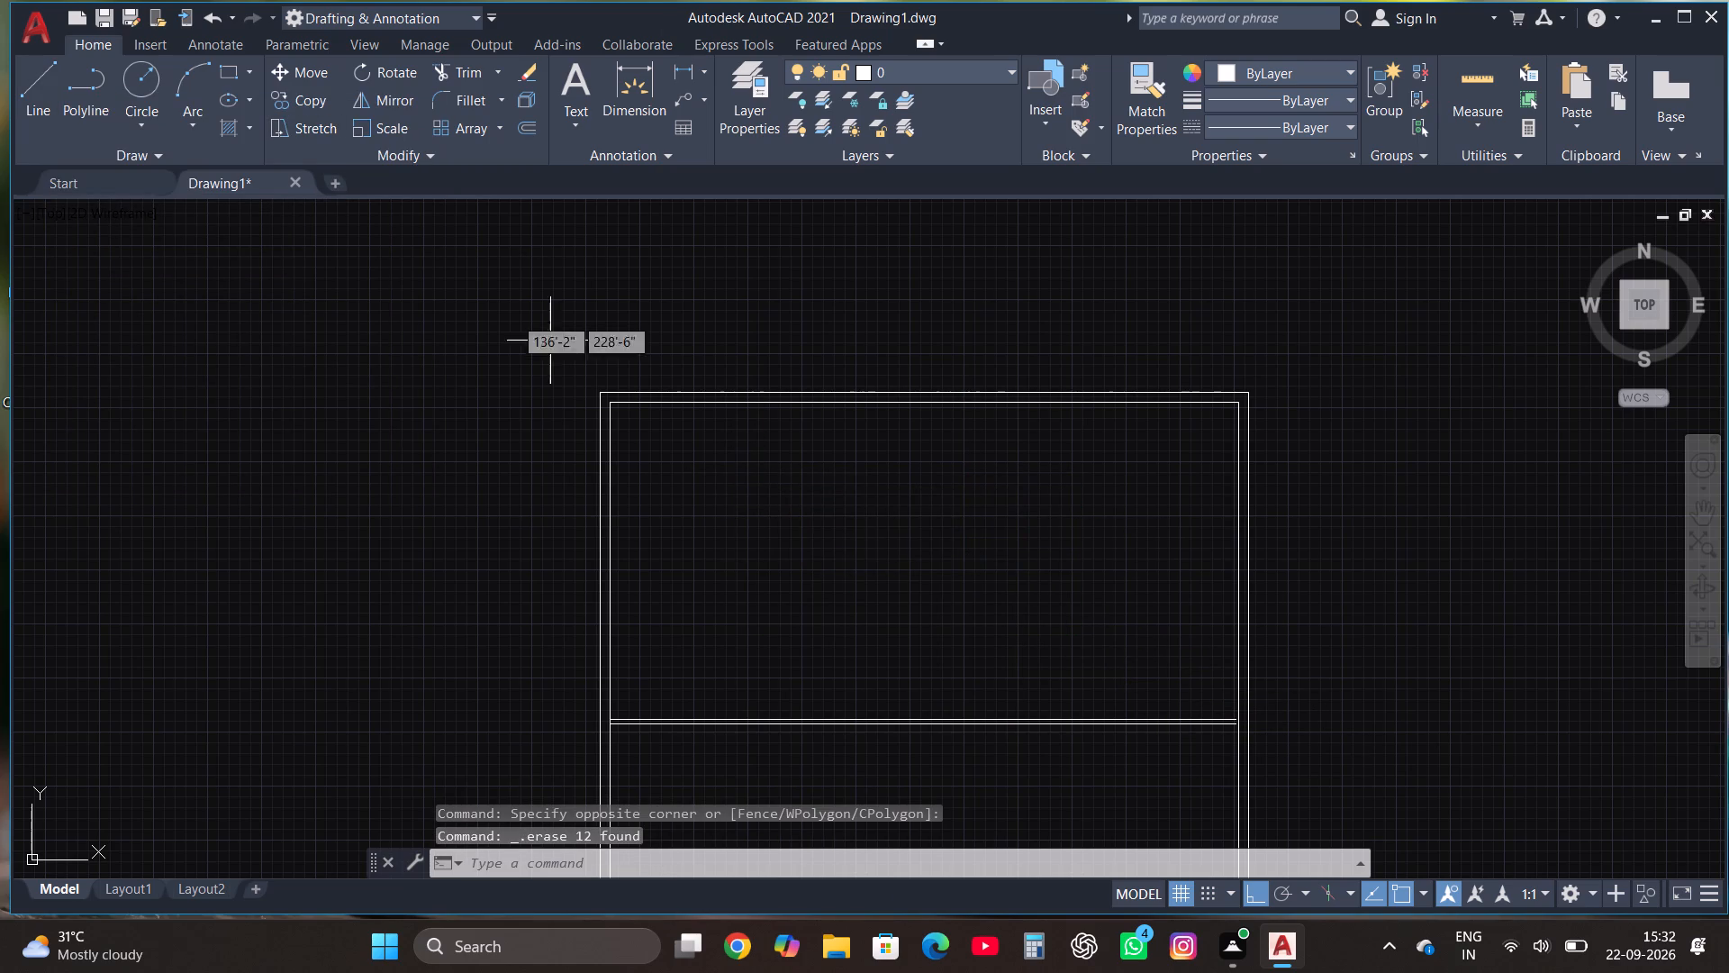
# Draw connected lines from the inner upper-right wall corner: 10' left, 15' and 2' down, and 10' right to the inner right wall.
pyautogui.click(32, 97)
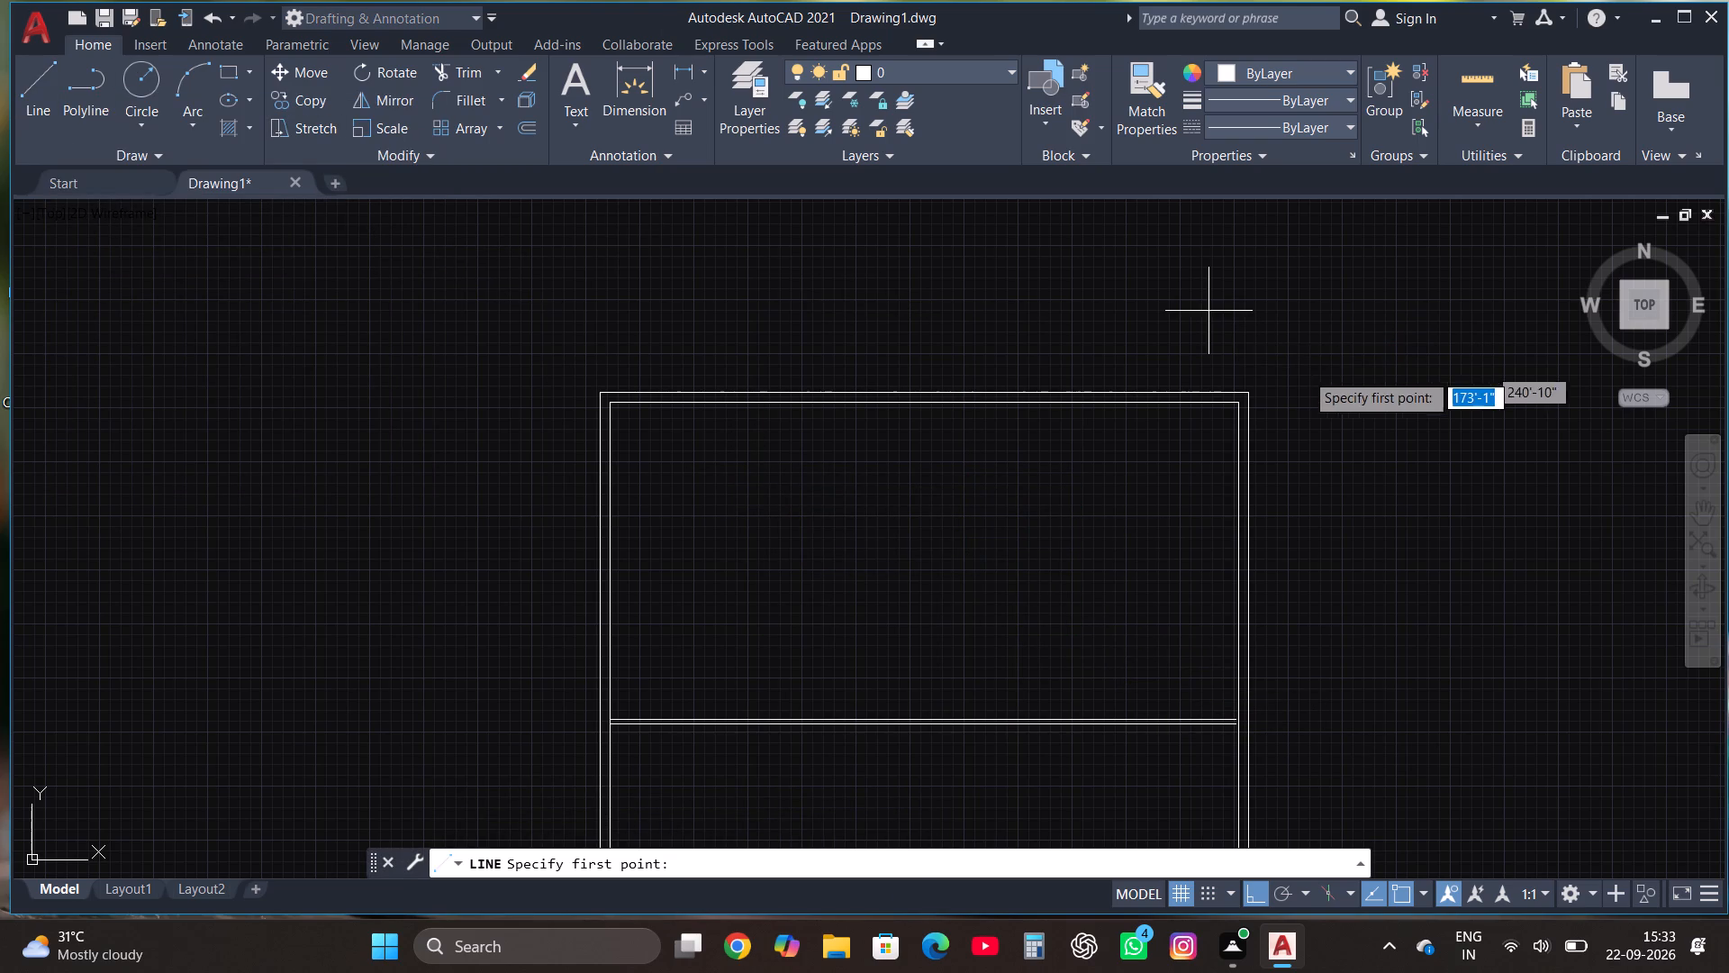
pyautogui.click(1236, 405)
pyautogui.write("10'")
pyautogui.press('Return')
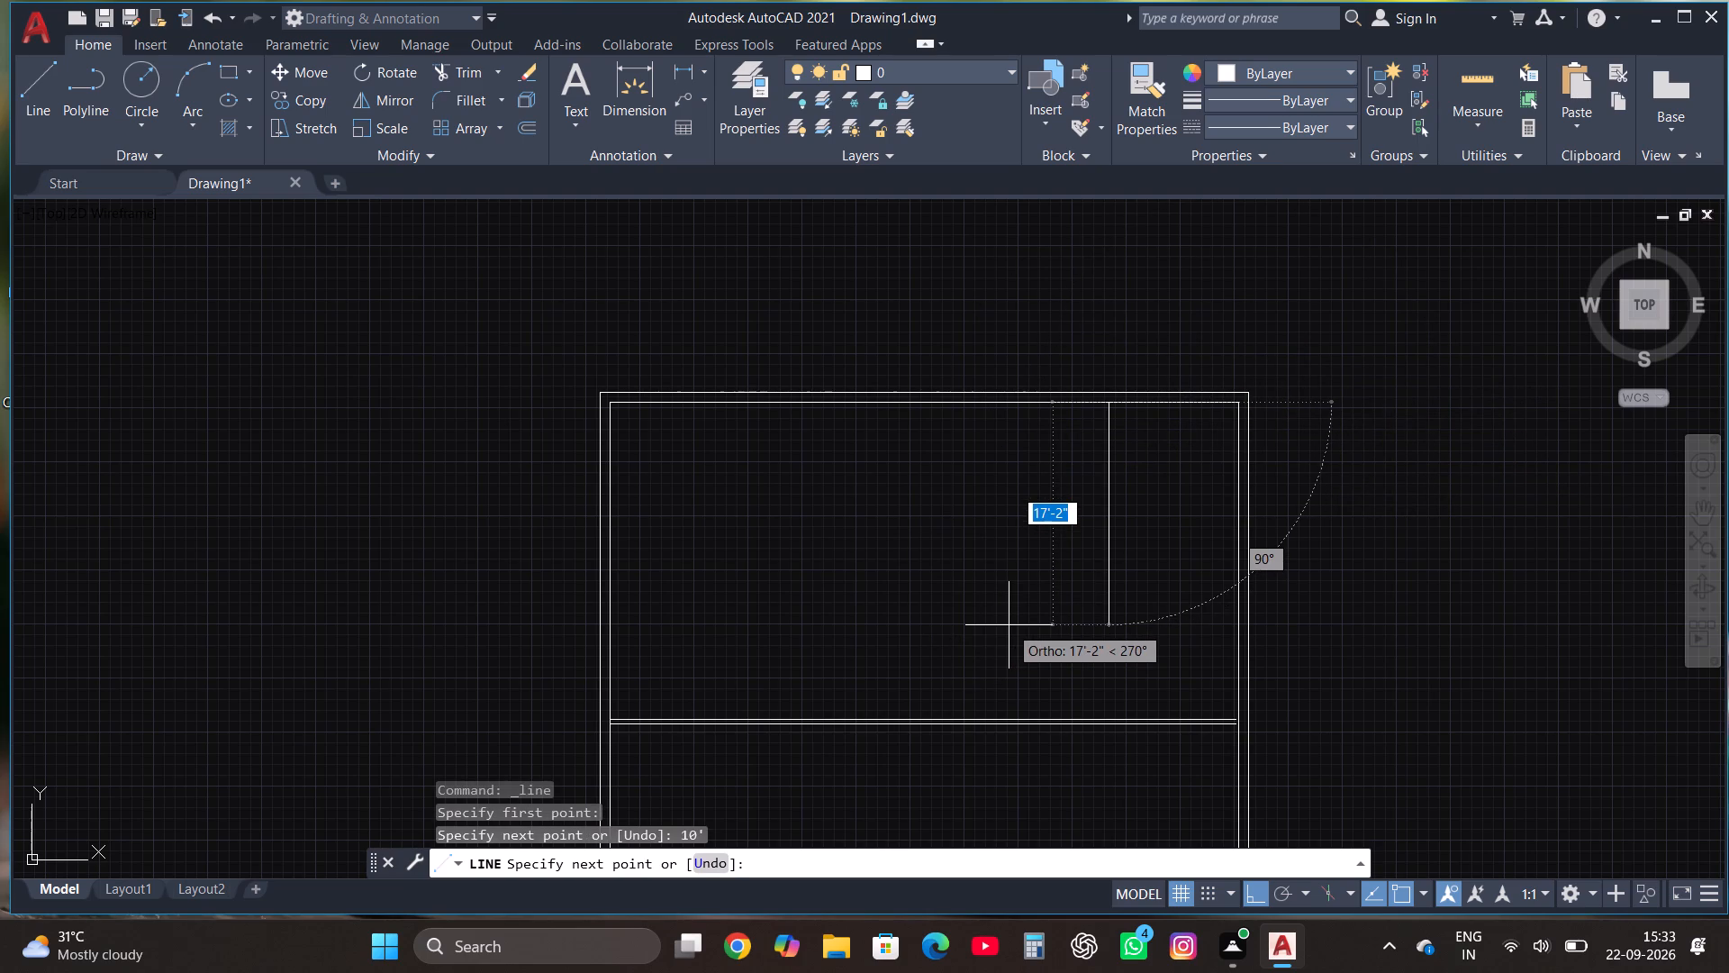
pyautogui.write("15'")
pyautogui.press('Return')
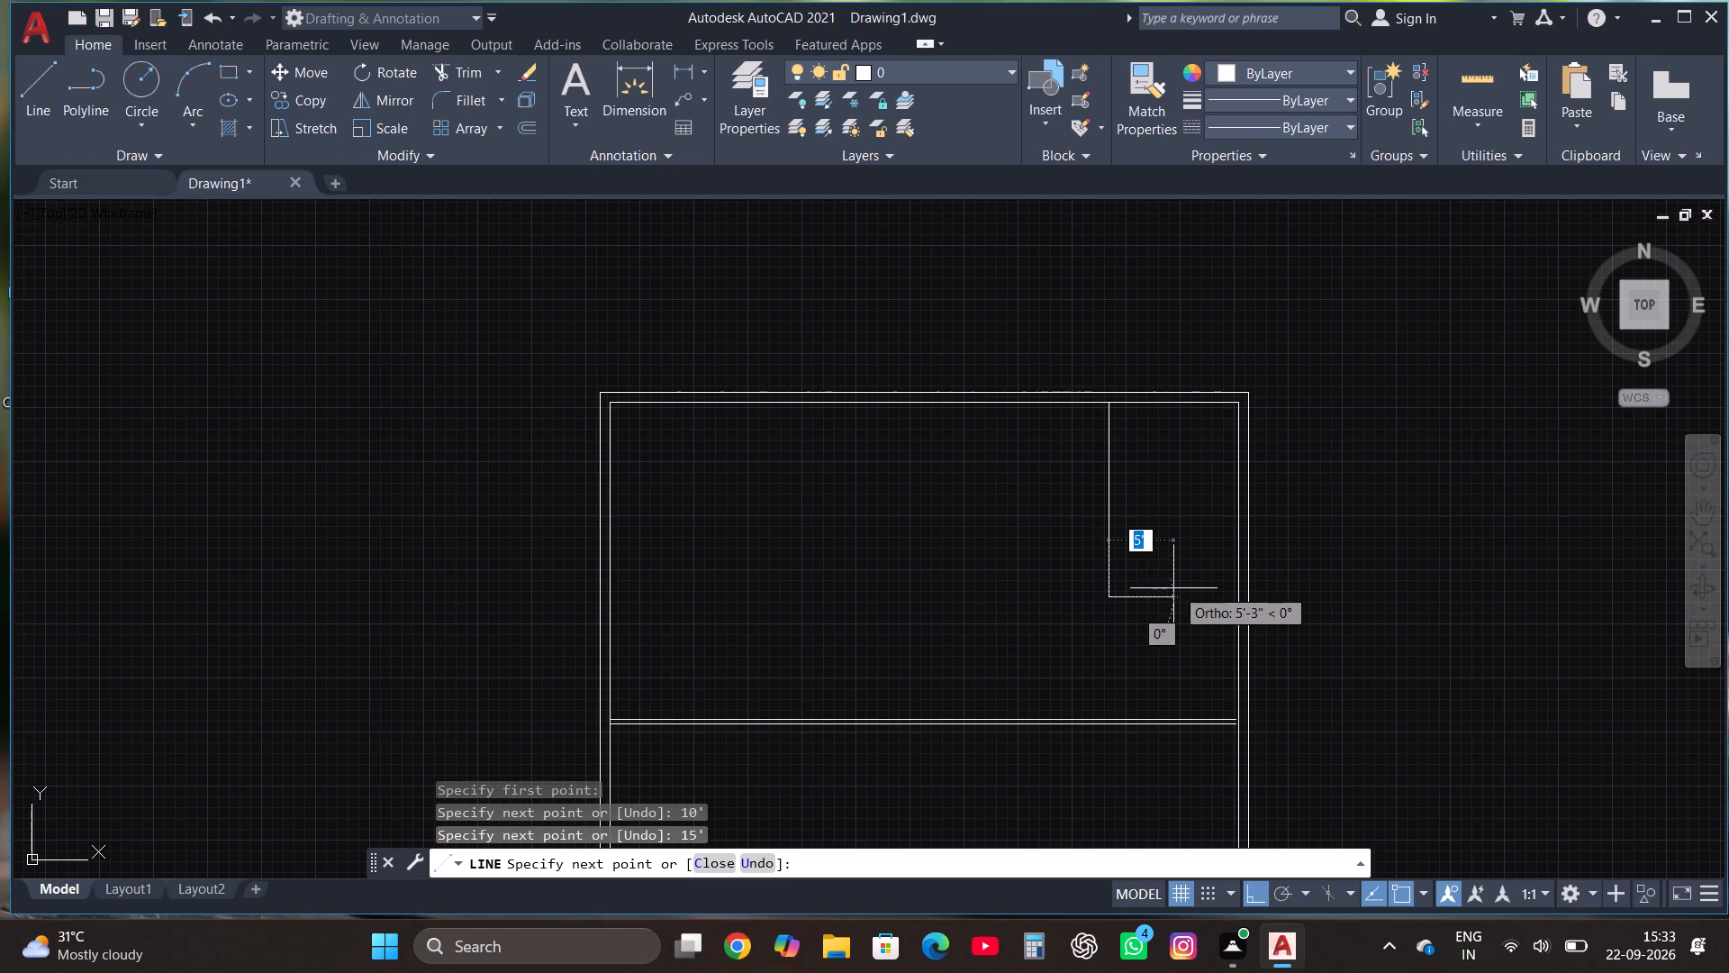
pyautogui.write("2'")
pyautogui.press('Return')
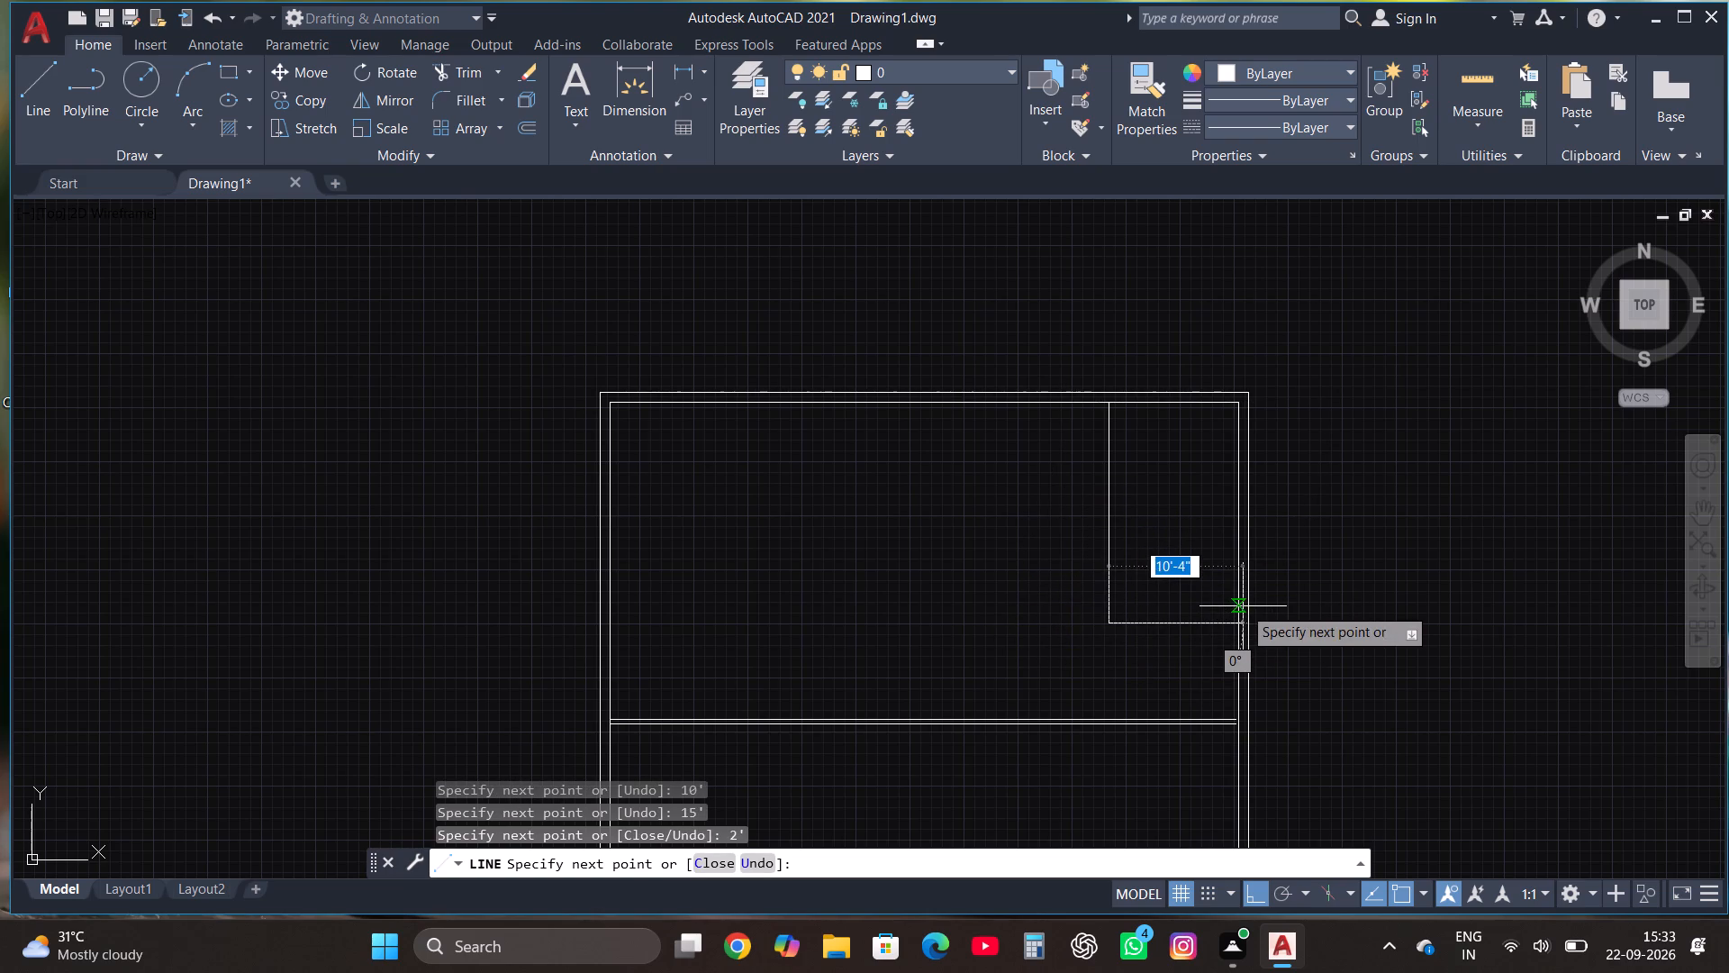
pyautogui.write("10'")
pyautogui.press('Return')
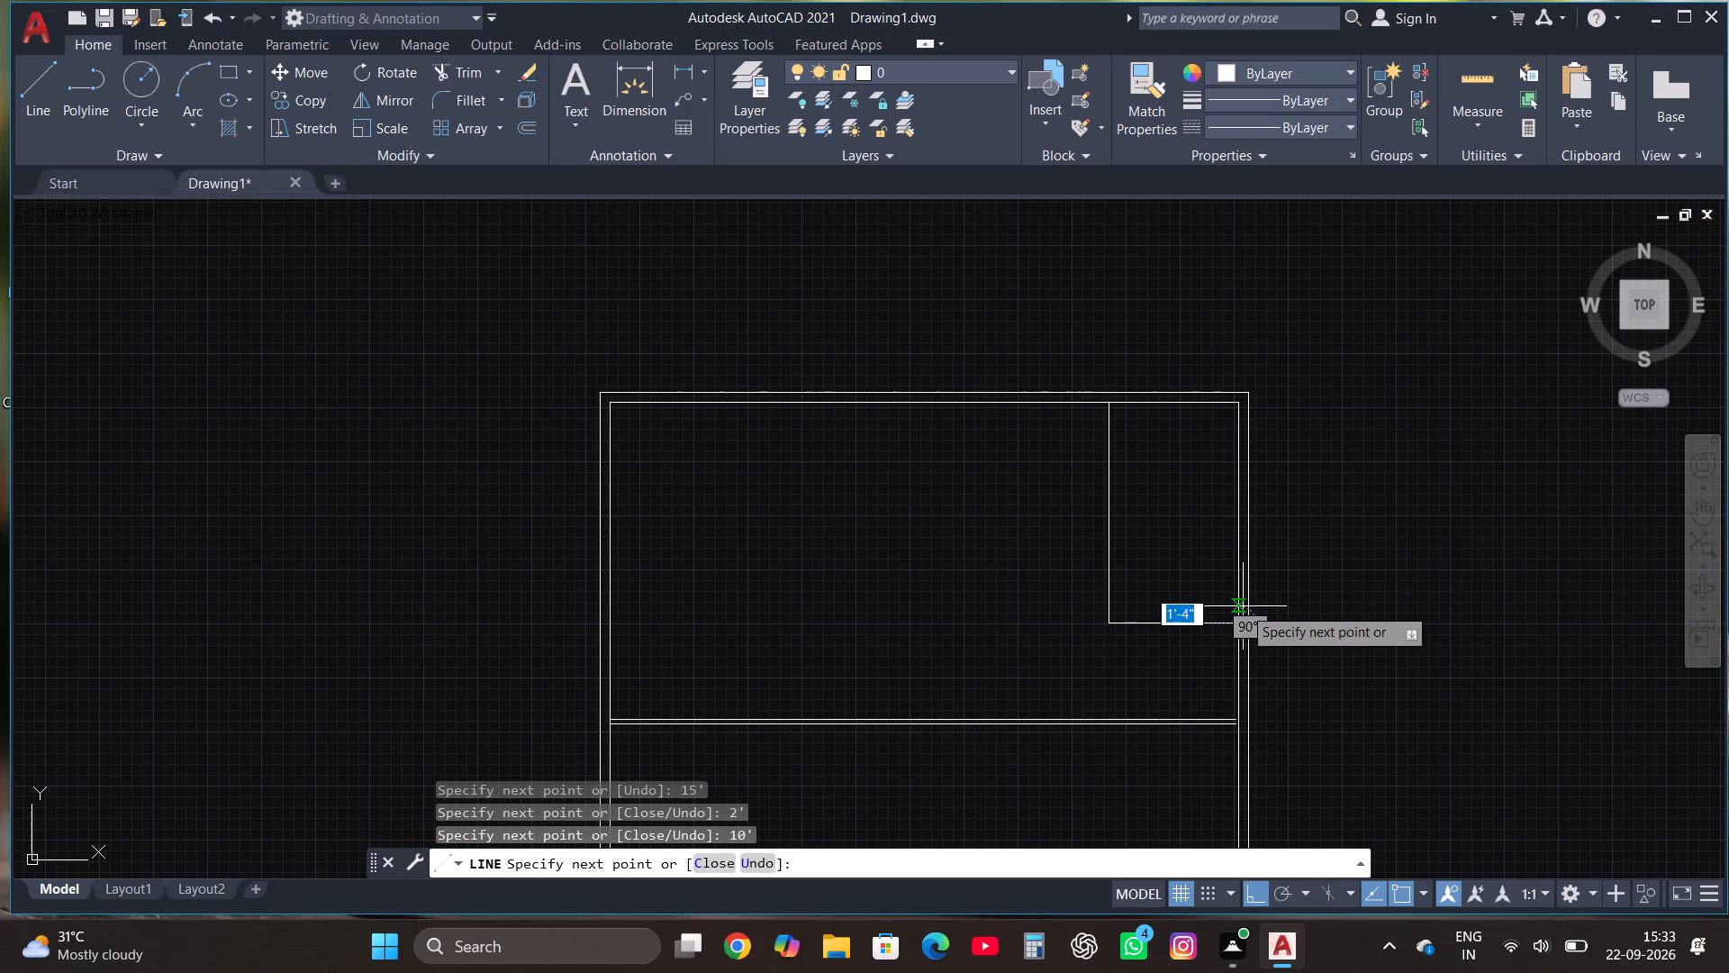
pyautogui.press('Escape')
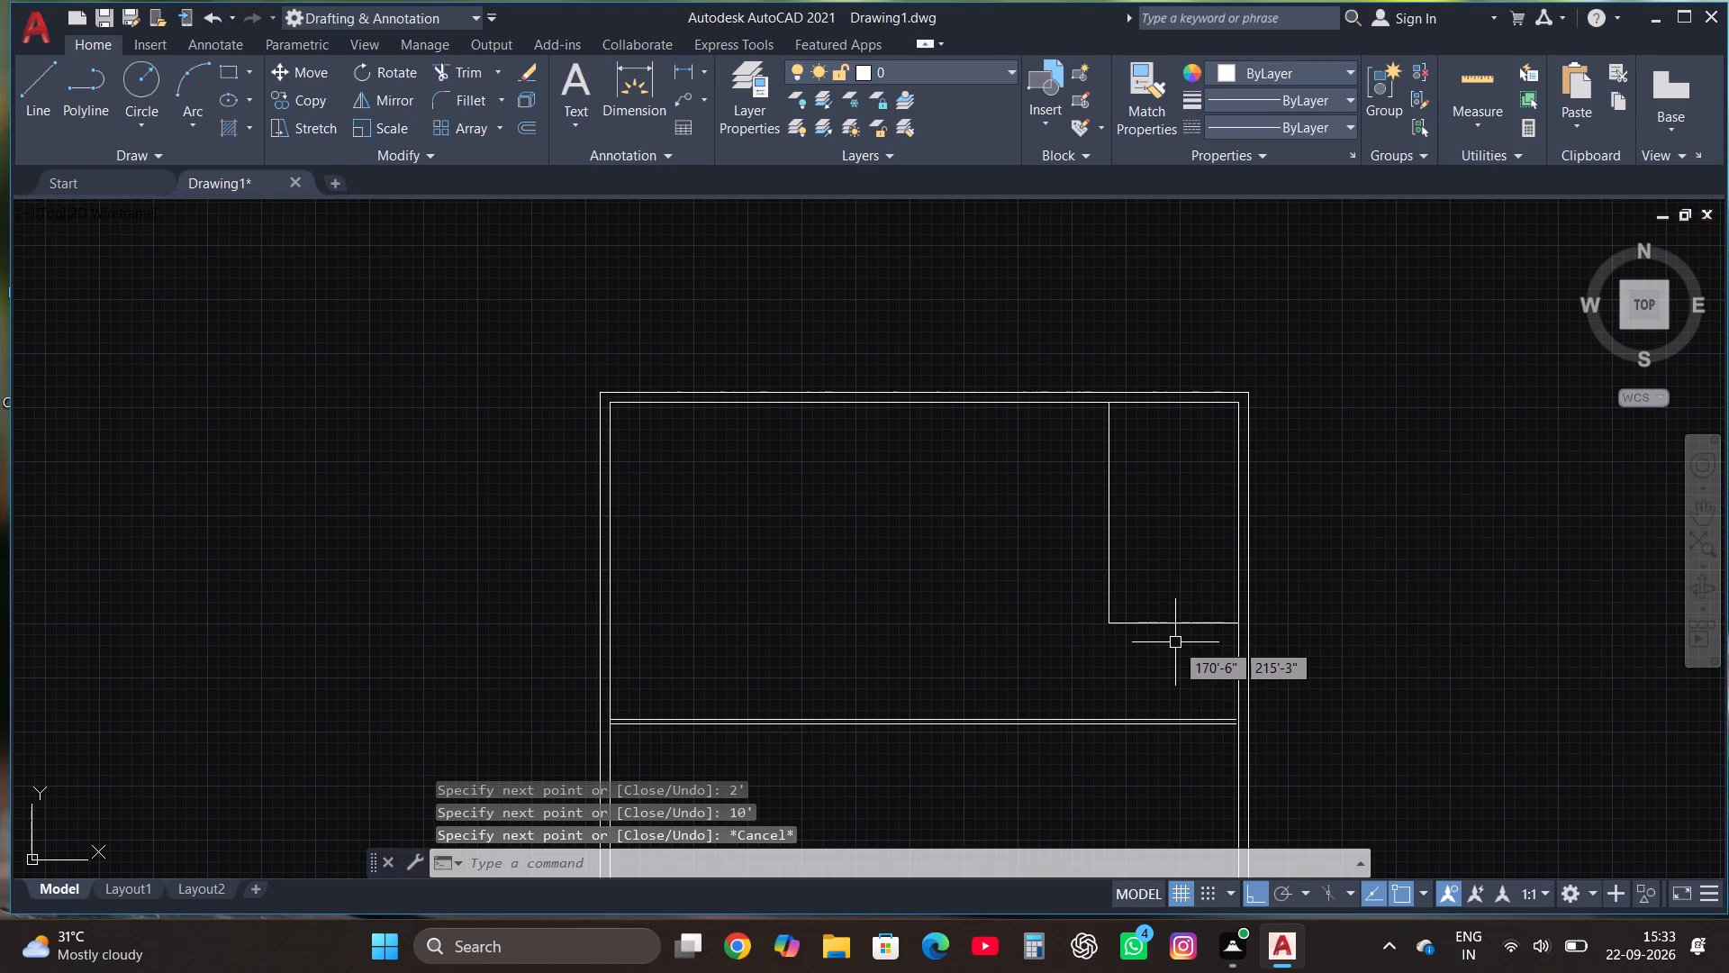
# Move the upper-right room's long left wall line 2' to the left, widening the room.
pyautogui.scroll(1, 1175, 642)
pyautogui.click(1136, 636)
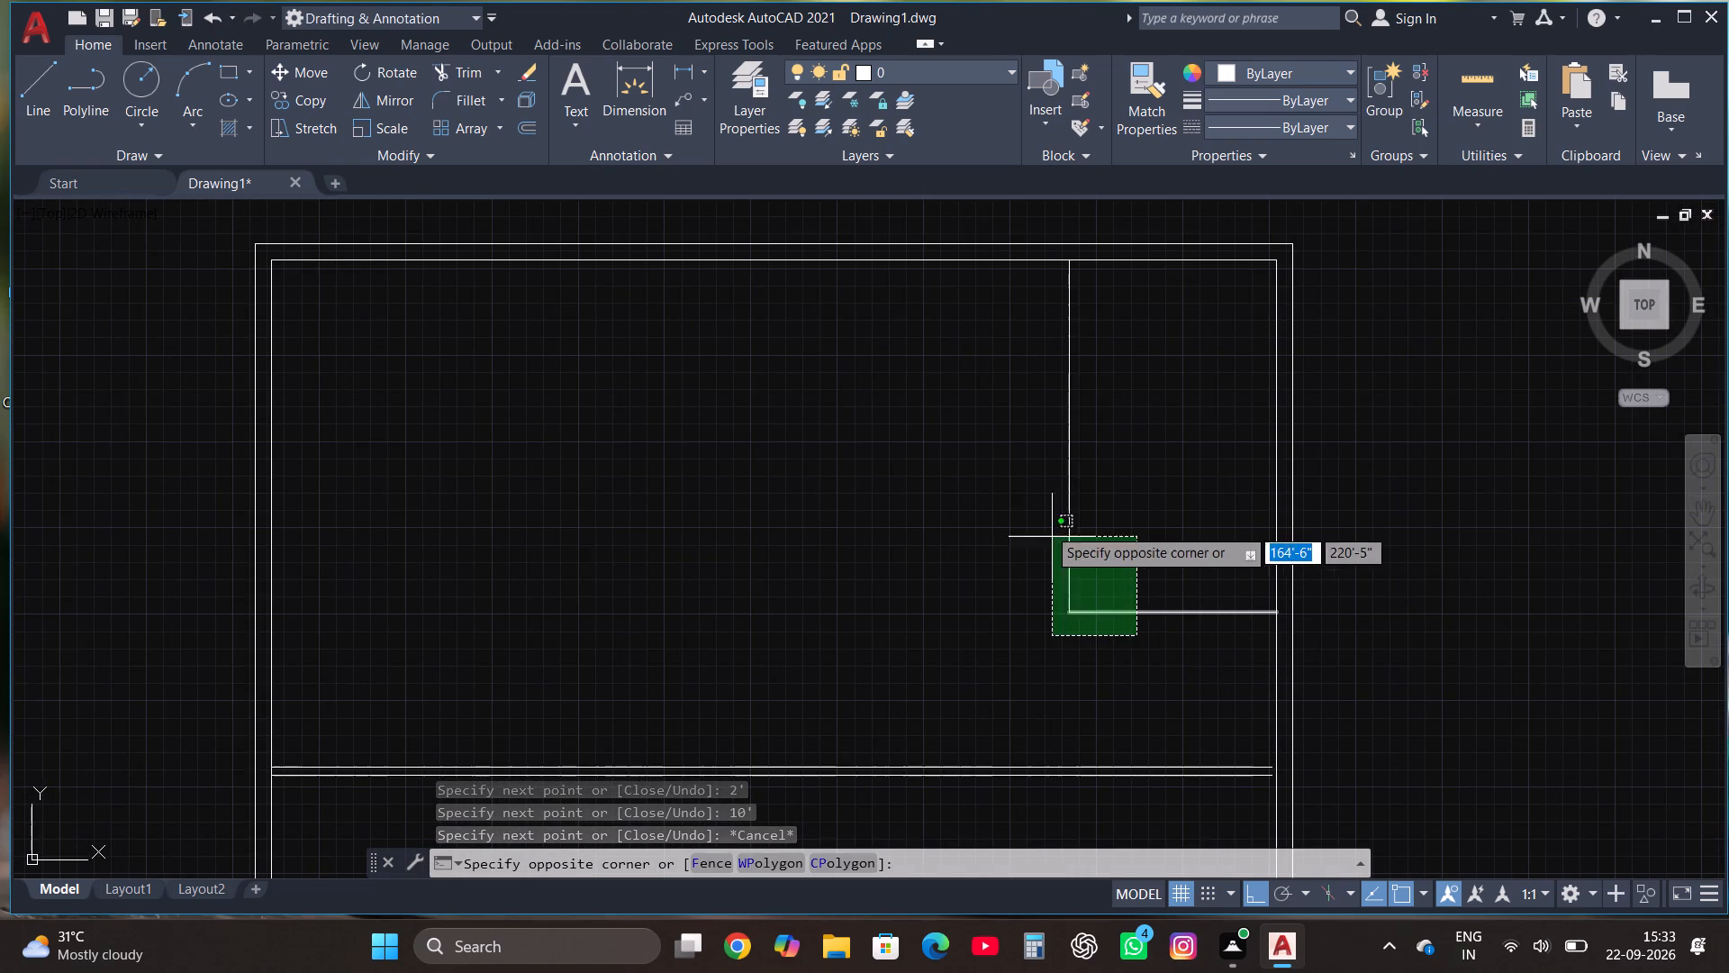
pyautogui.click(1020, 494)
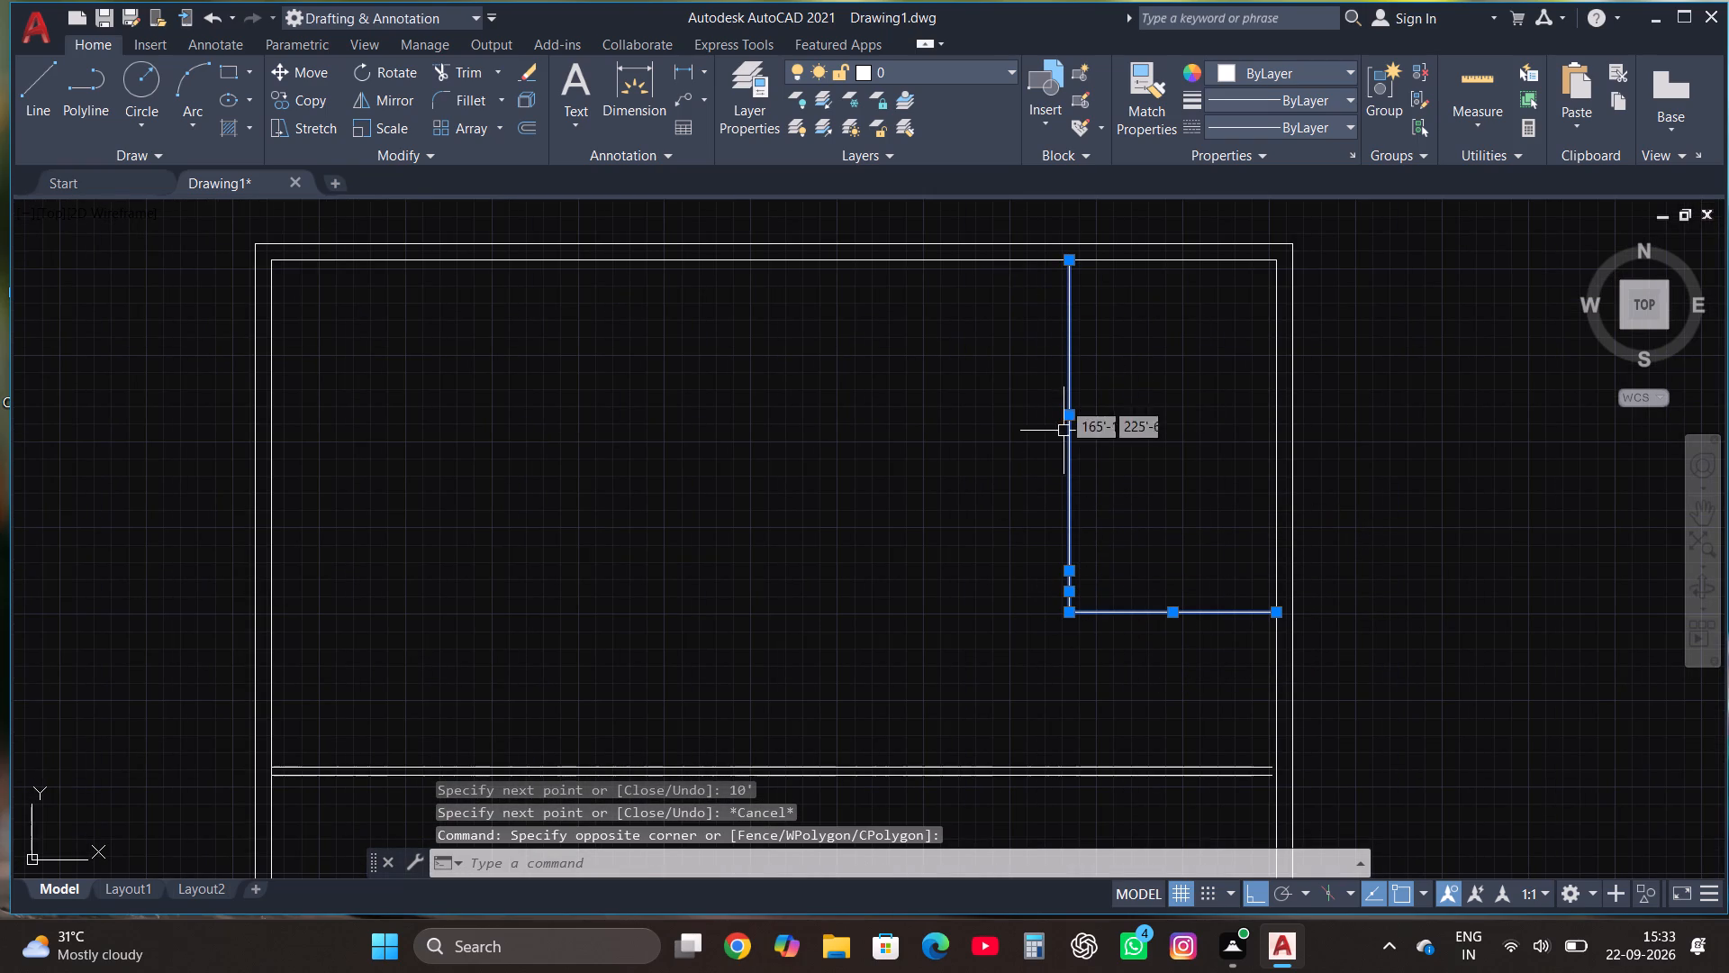
pyautogui.click(1064, 419)
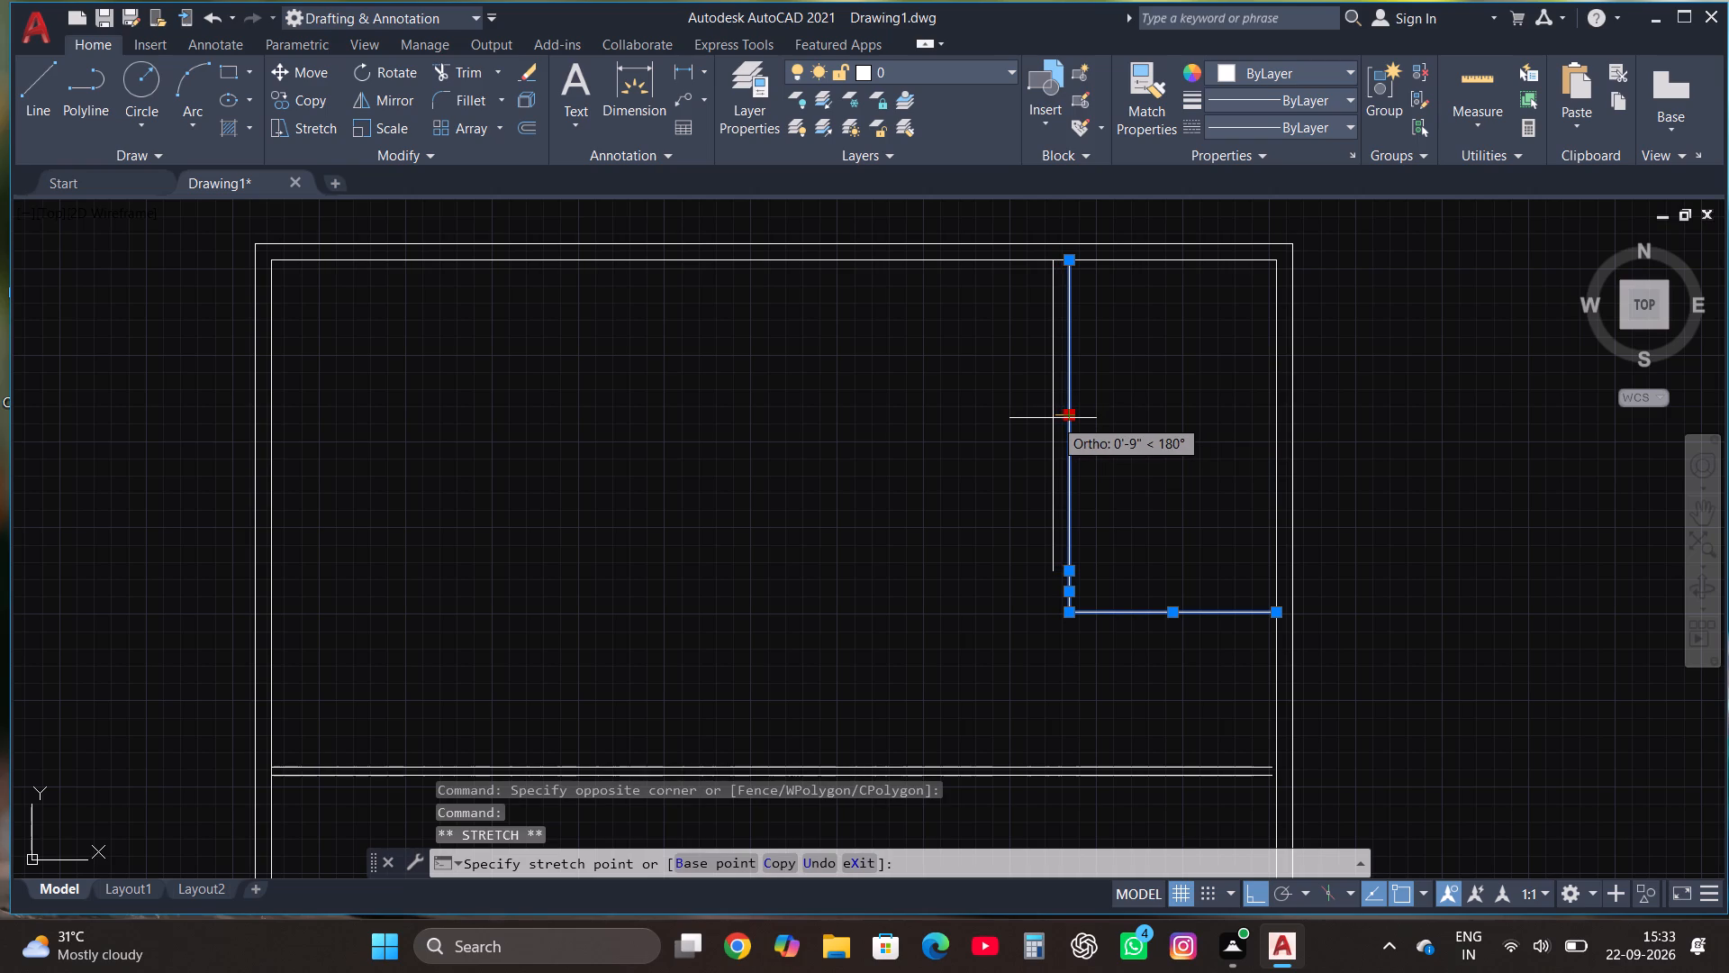
pyautogui.write("2'")
pyautogui.press('Return')
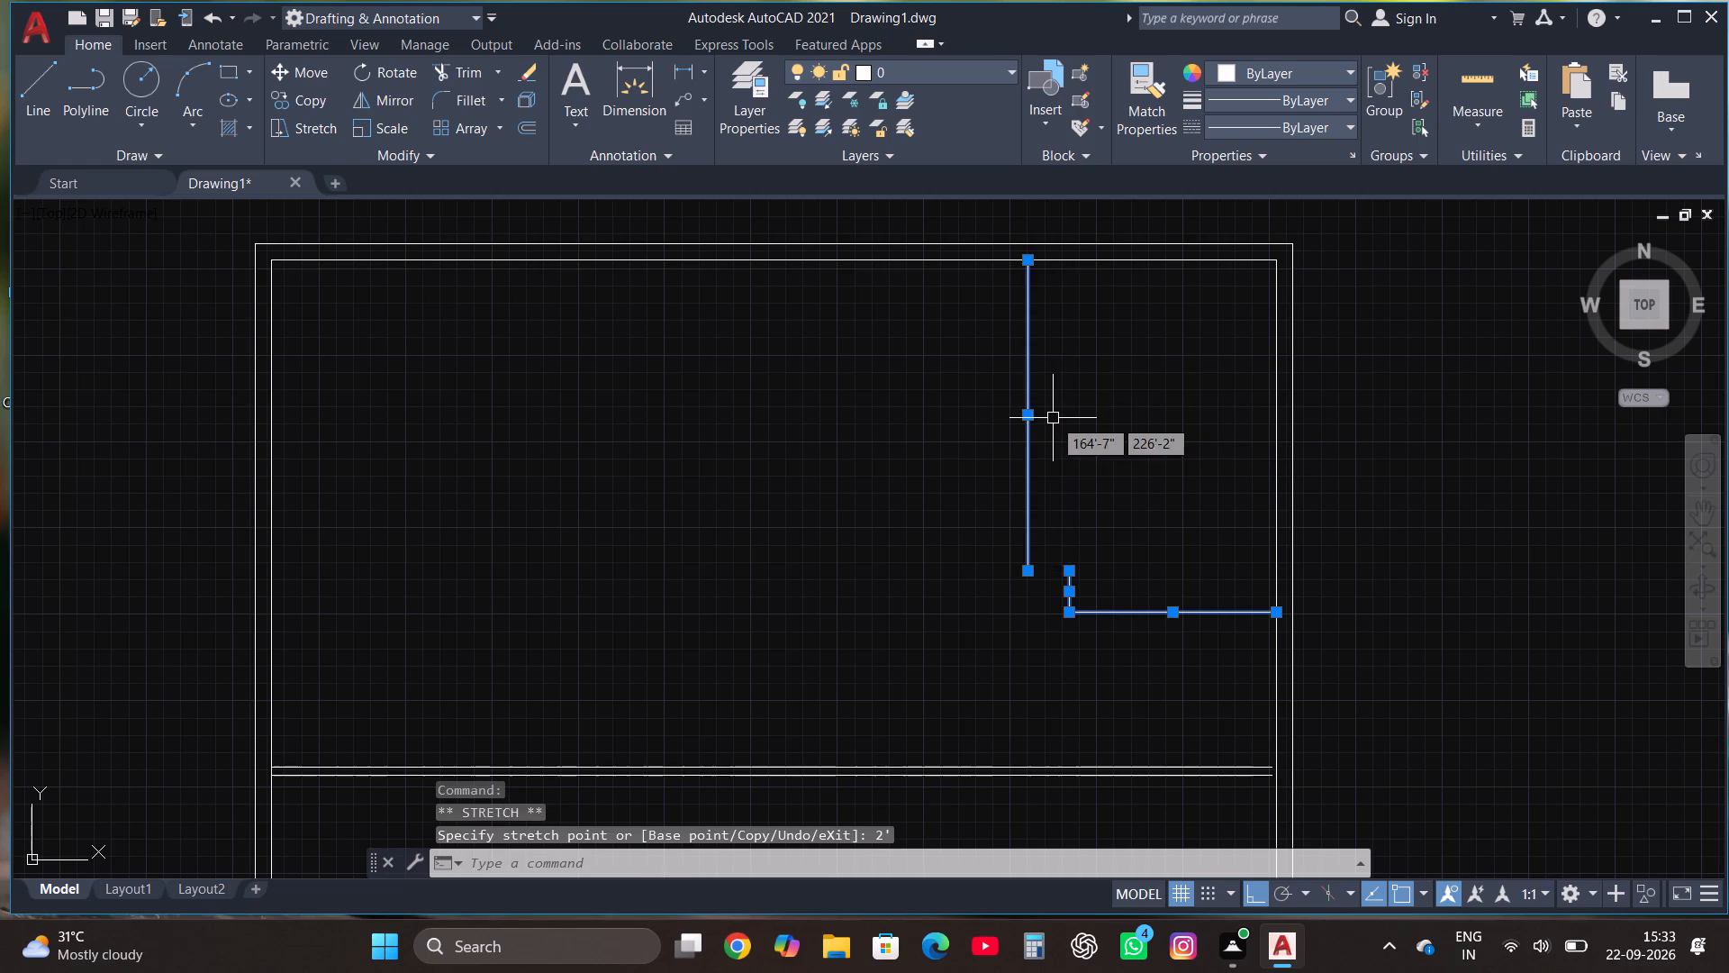
pyautogui.press('Escape')
# Erase the short 2' vertical segment left at the bottom-left corner of the upper-right room.
pyautogui.scroll(-1, 1179, 535)
pyautogui.scroll(1, 1151, 535)
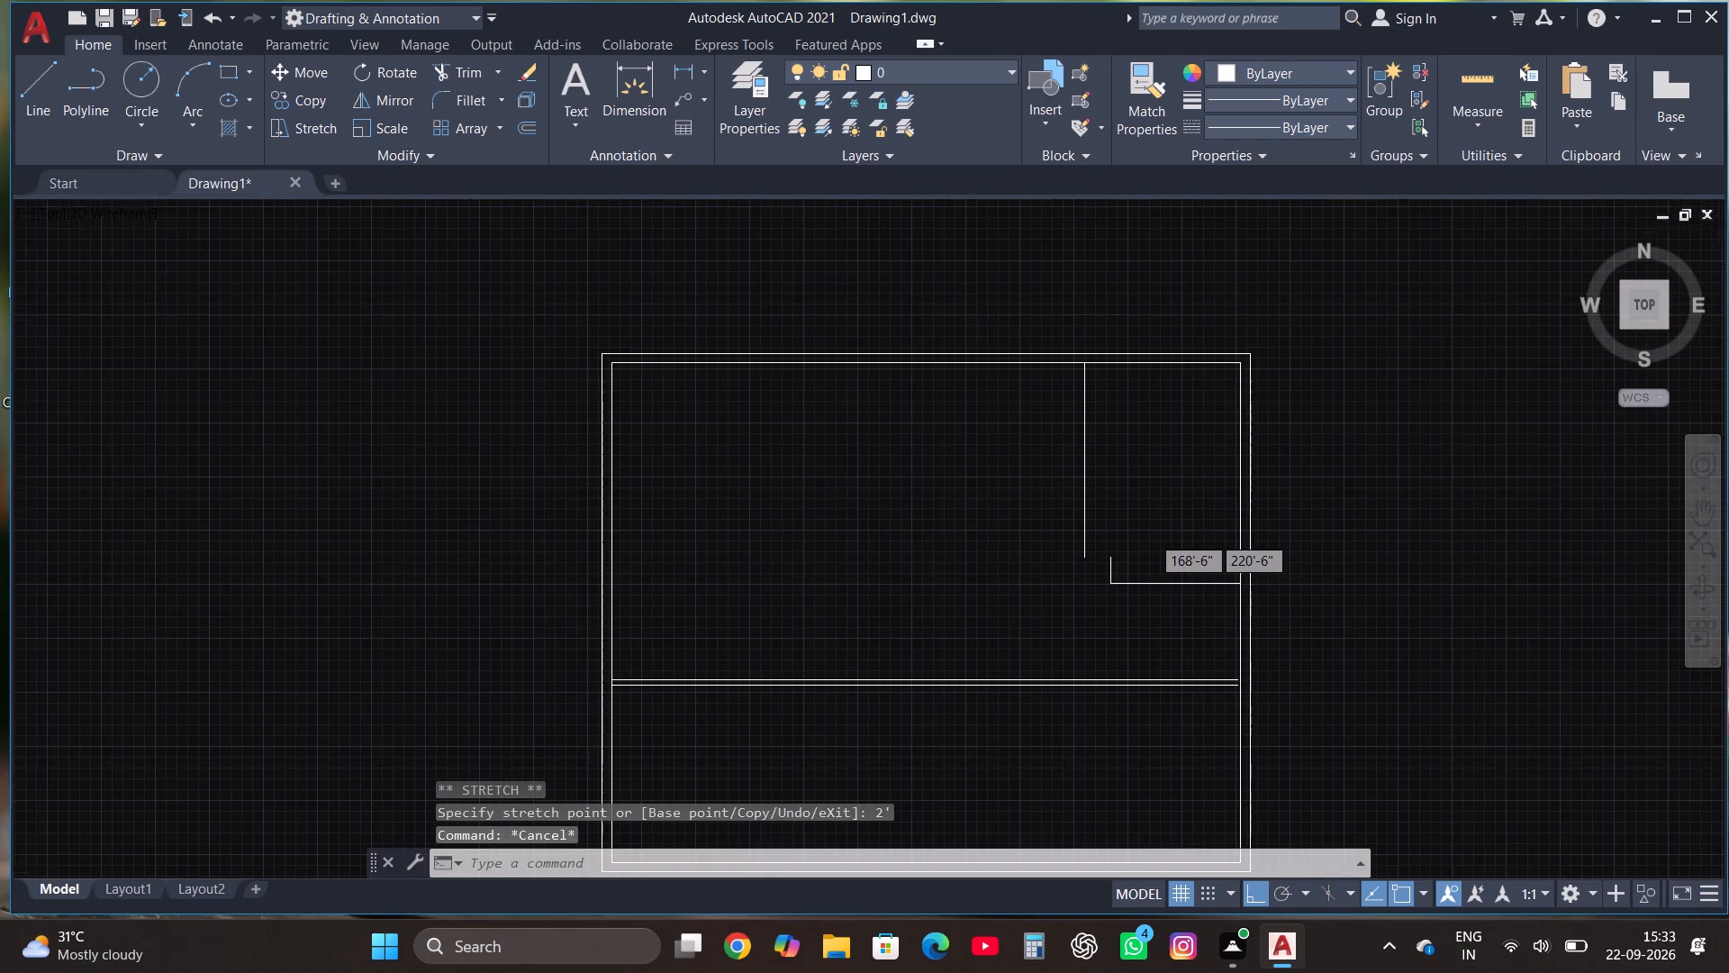
pyautogui.click(1090, 590)
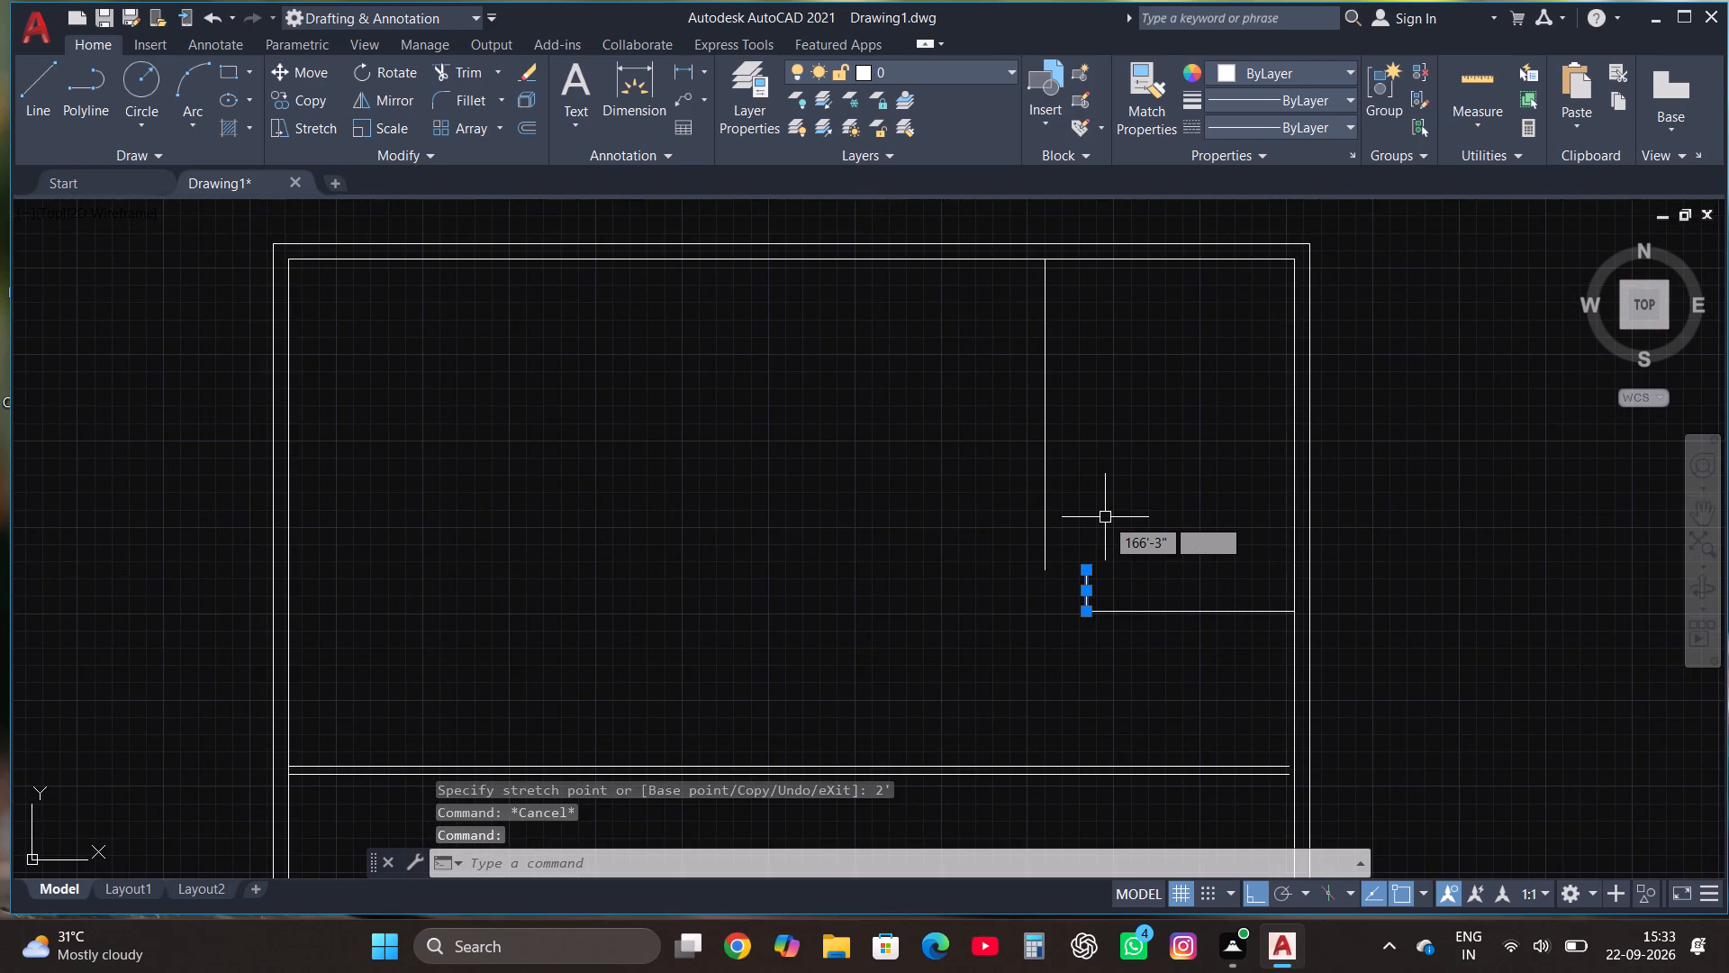
pyautogui.press('Delete')
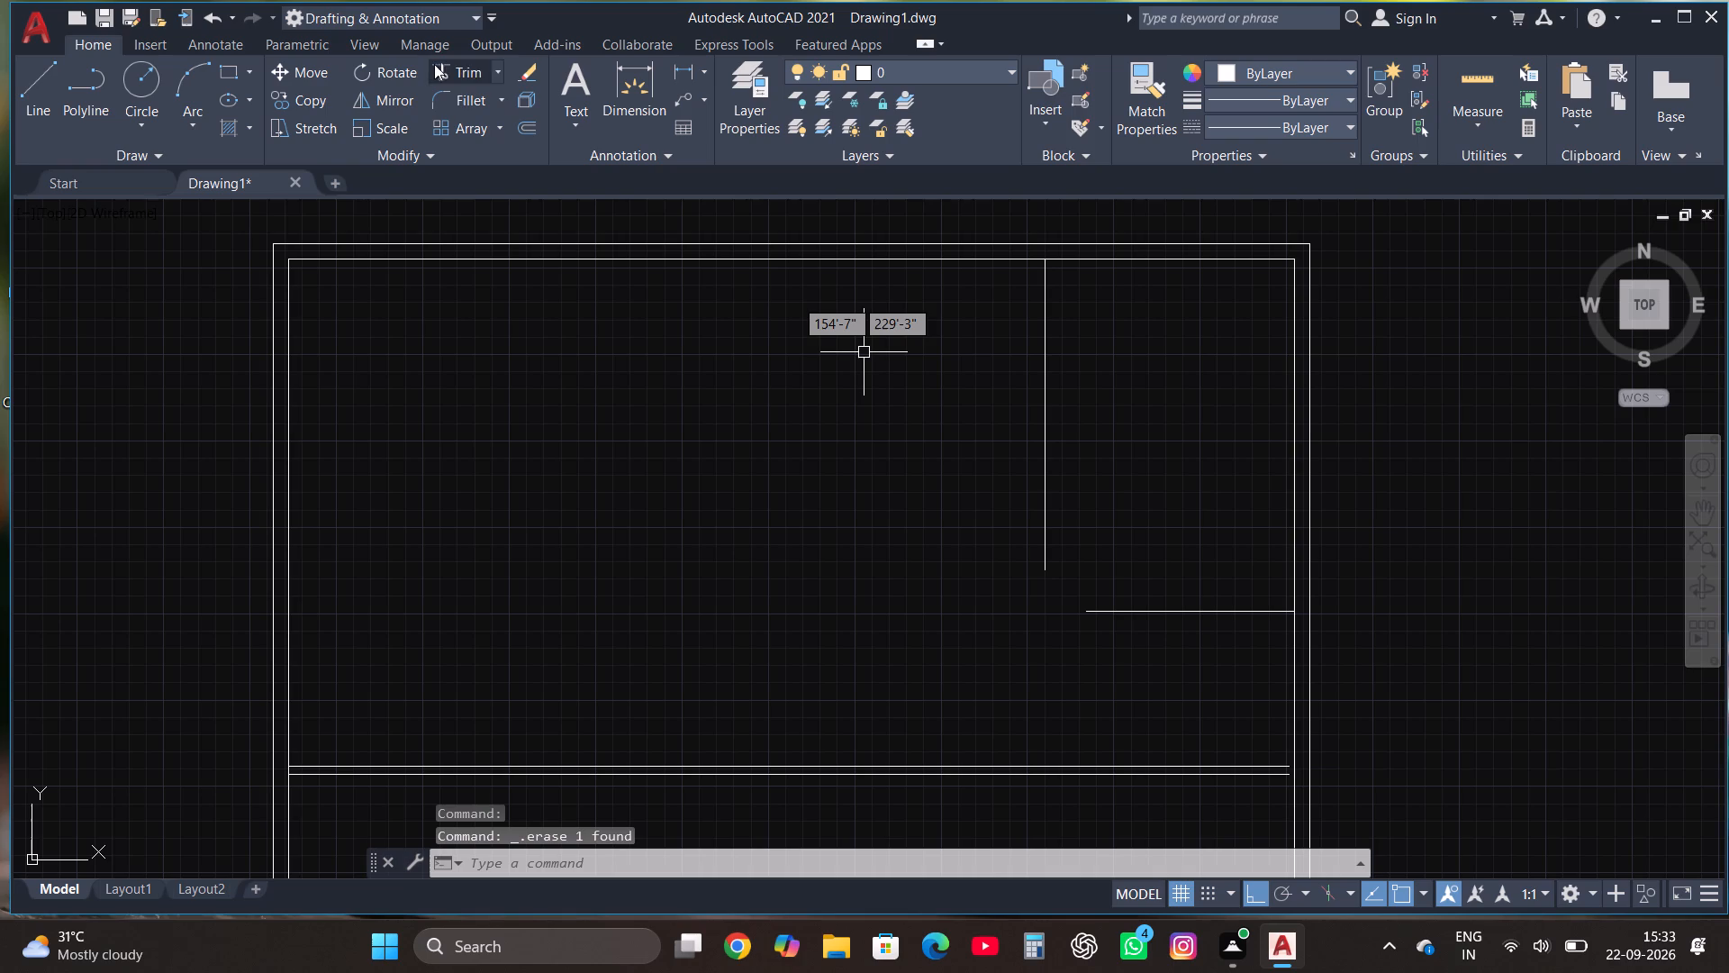
# Fillet the upper-right room's left wall line and bottom line into a square corner.
pyautogui.click(465, 109)
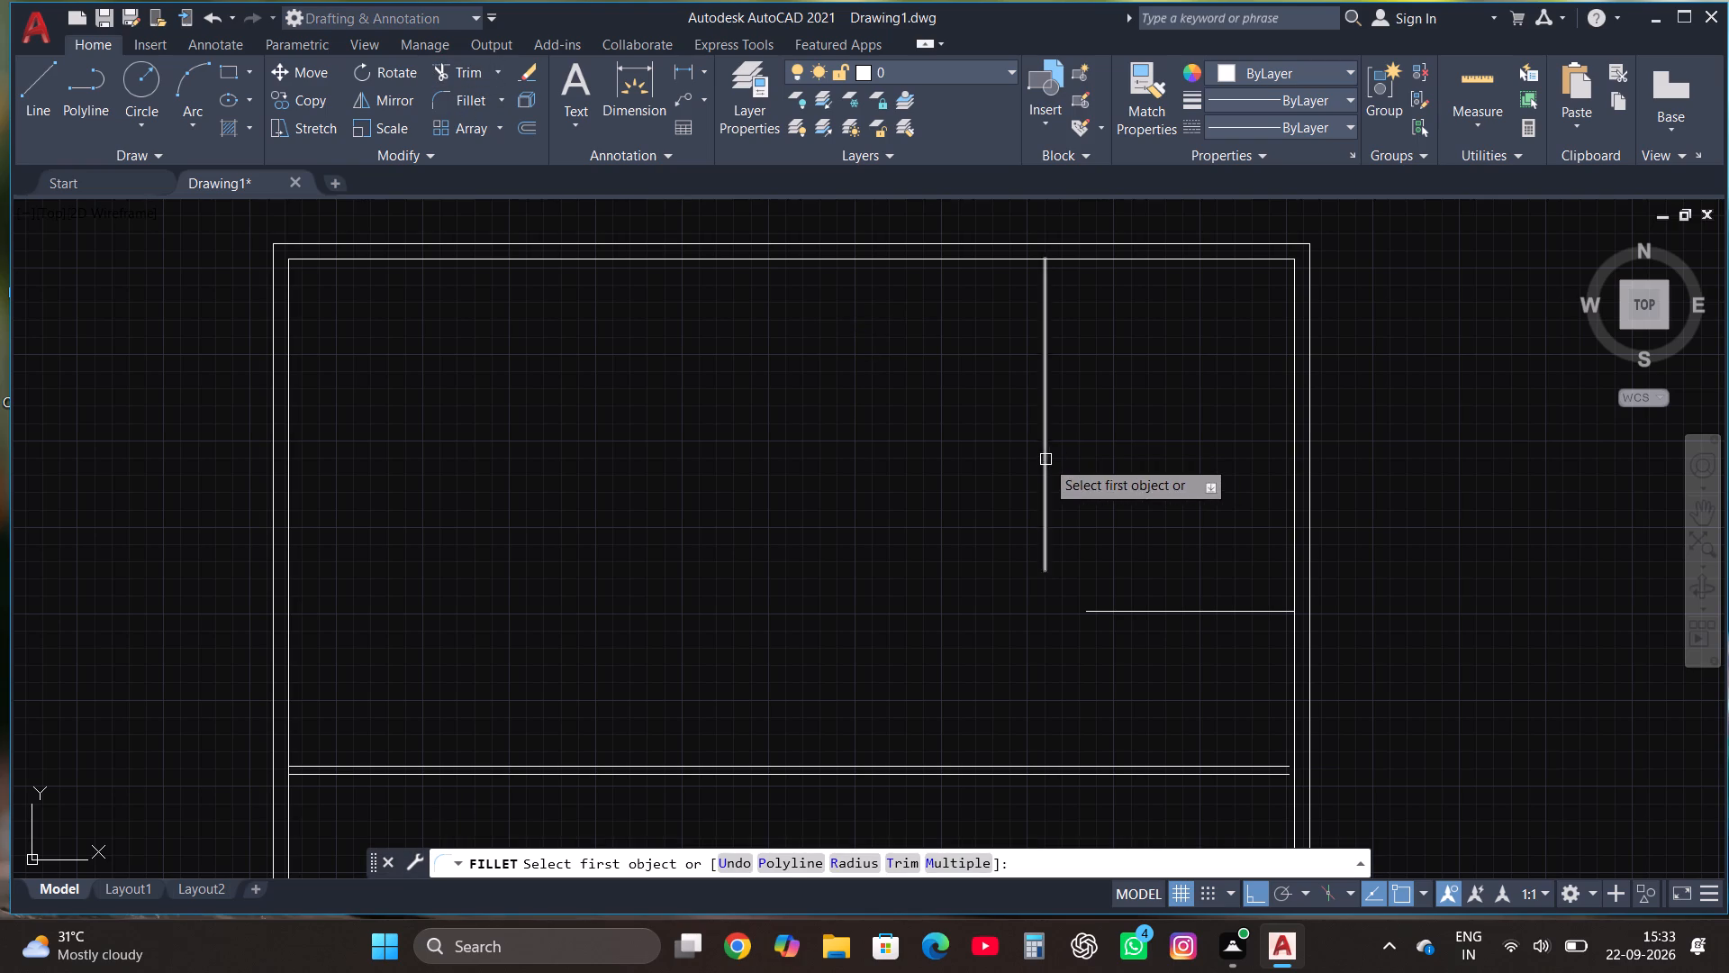
pyautogui.click(1046, 459)
pyautogui.click(1128, 608)
pyautogui.press('Escape')
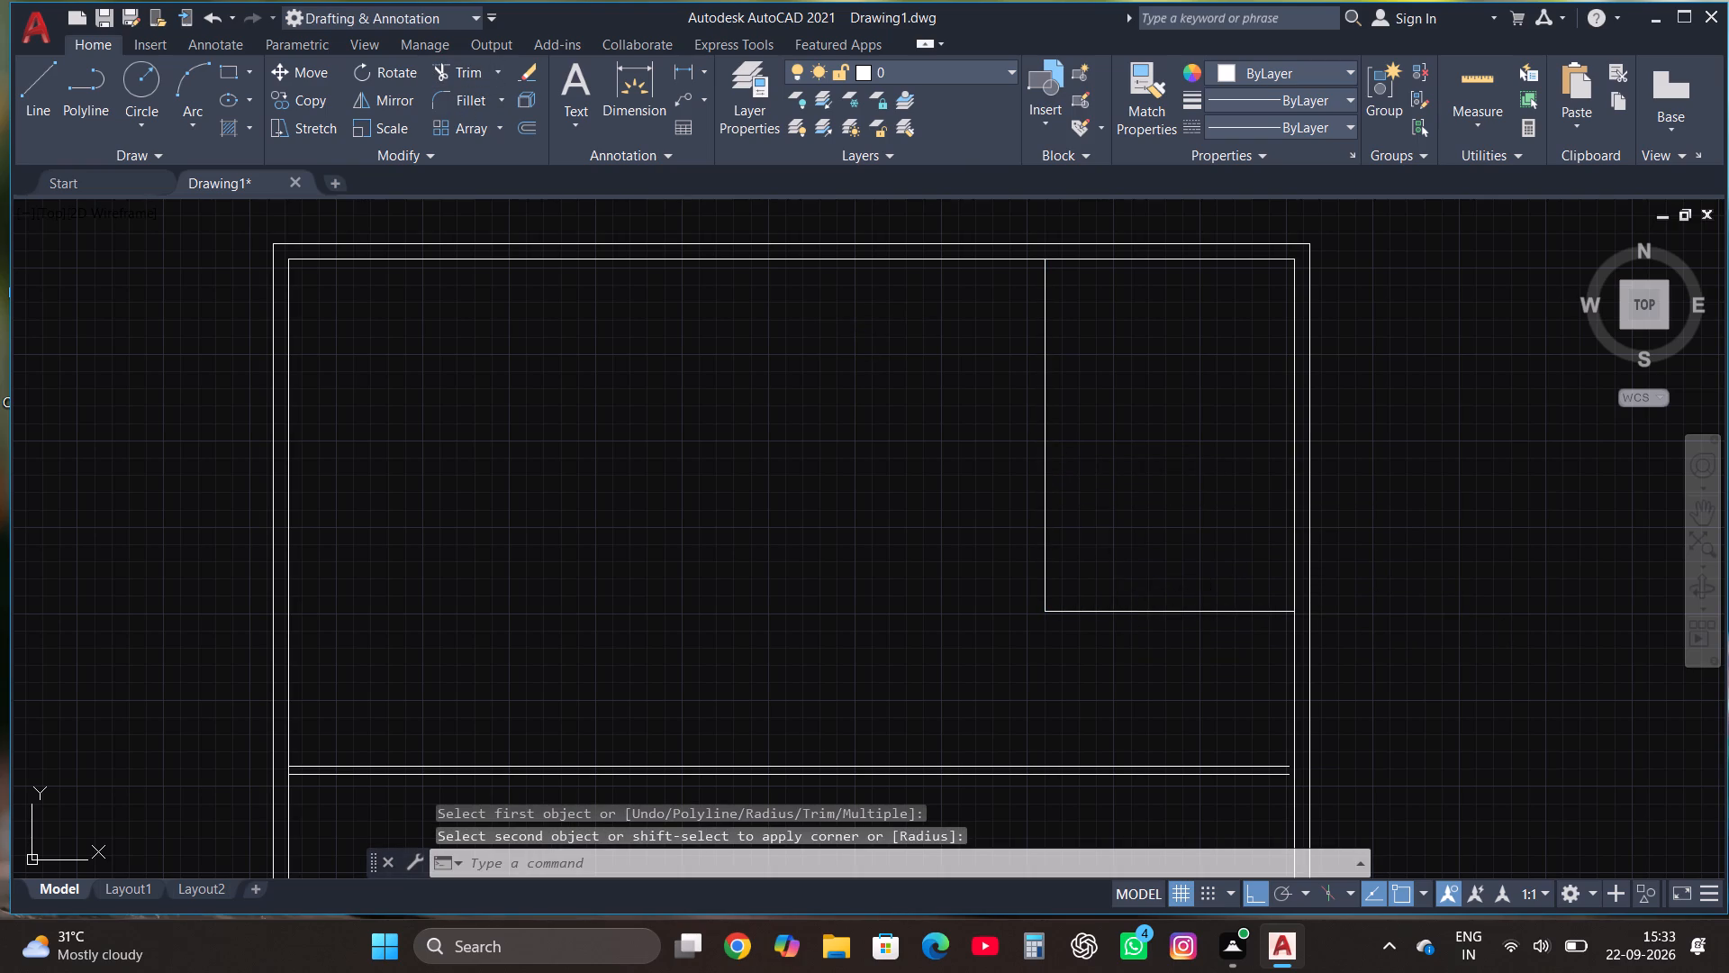
# Offset the upper-right room's bottom line downward and its left line outward by 4.5" each.
pyautogui.click(1095, 641)
pyautogui.click(974, 494)
pyautogui.click(523, 119)
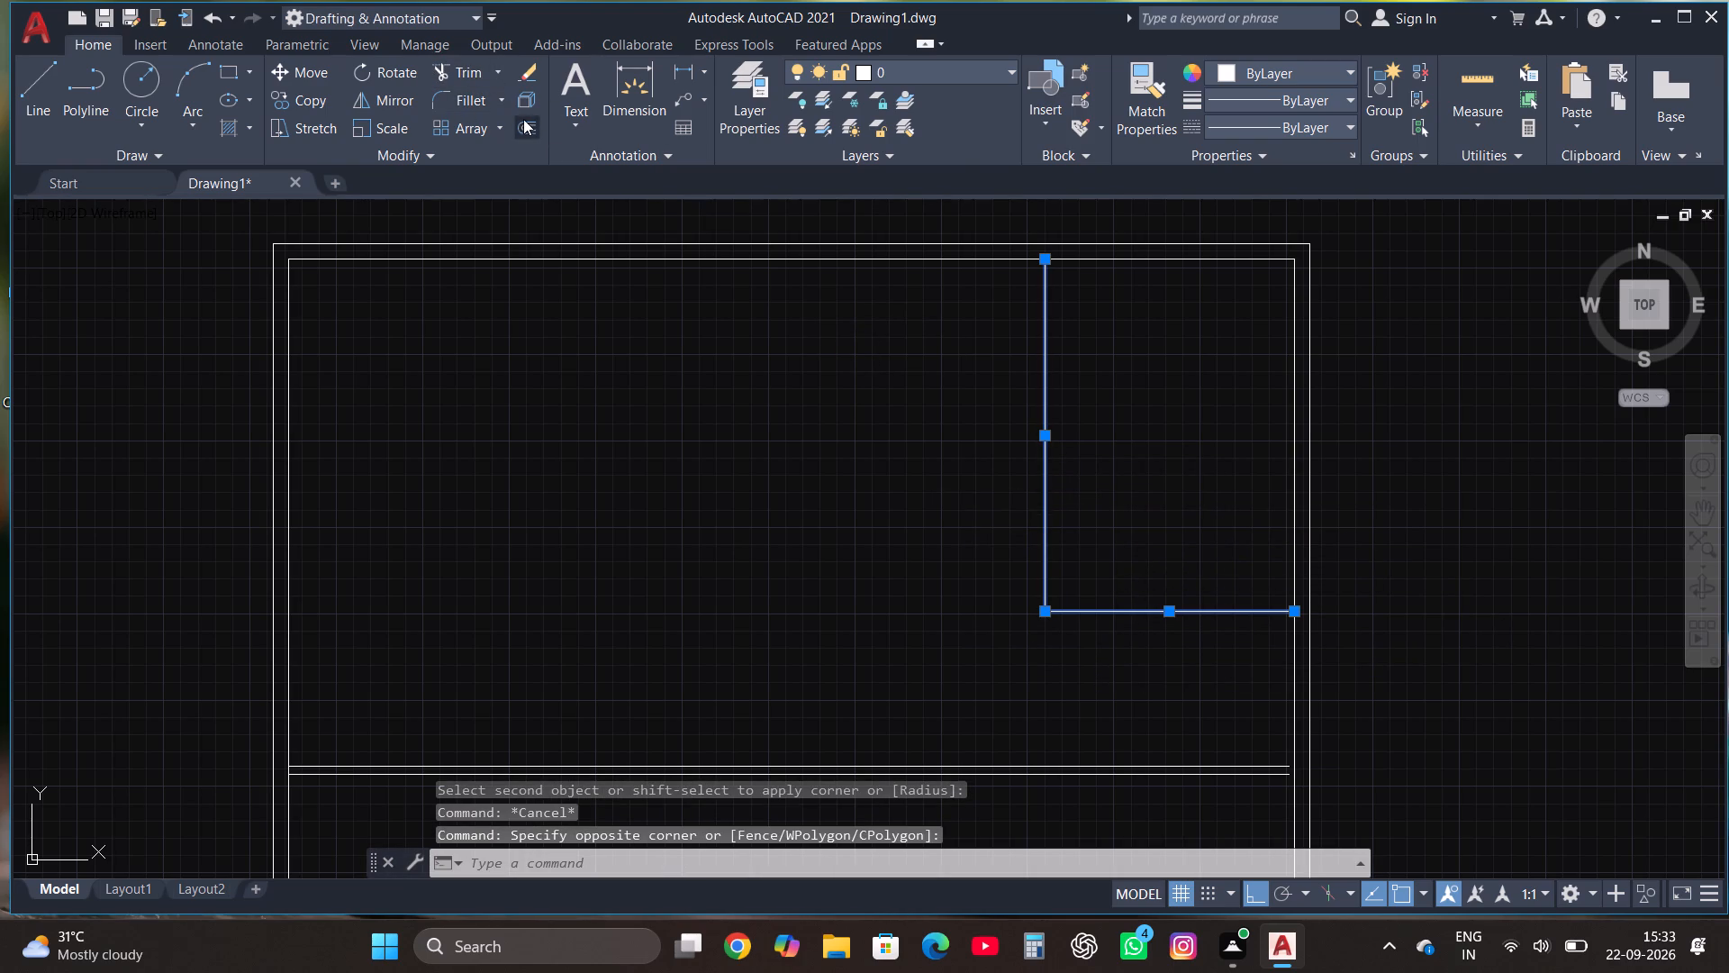
pyautogui.click(1082, 608)
pyautogui.click(1078, 629)
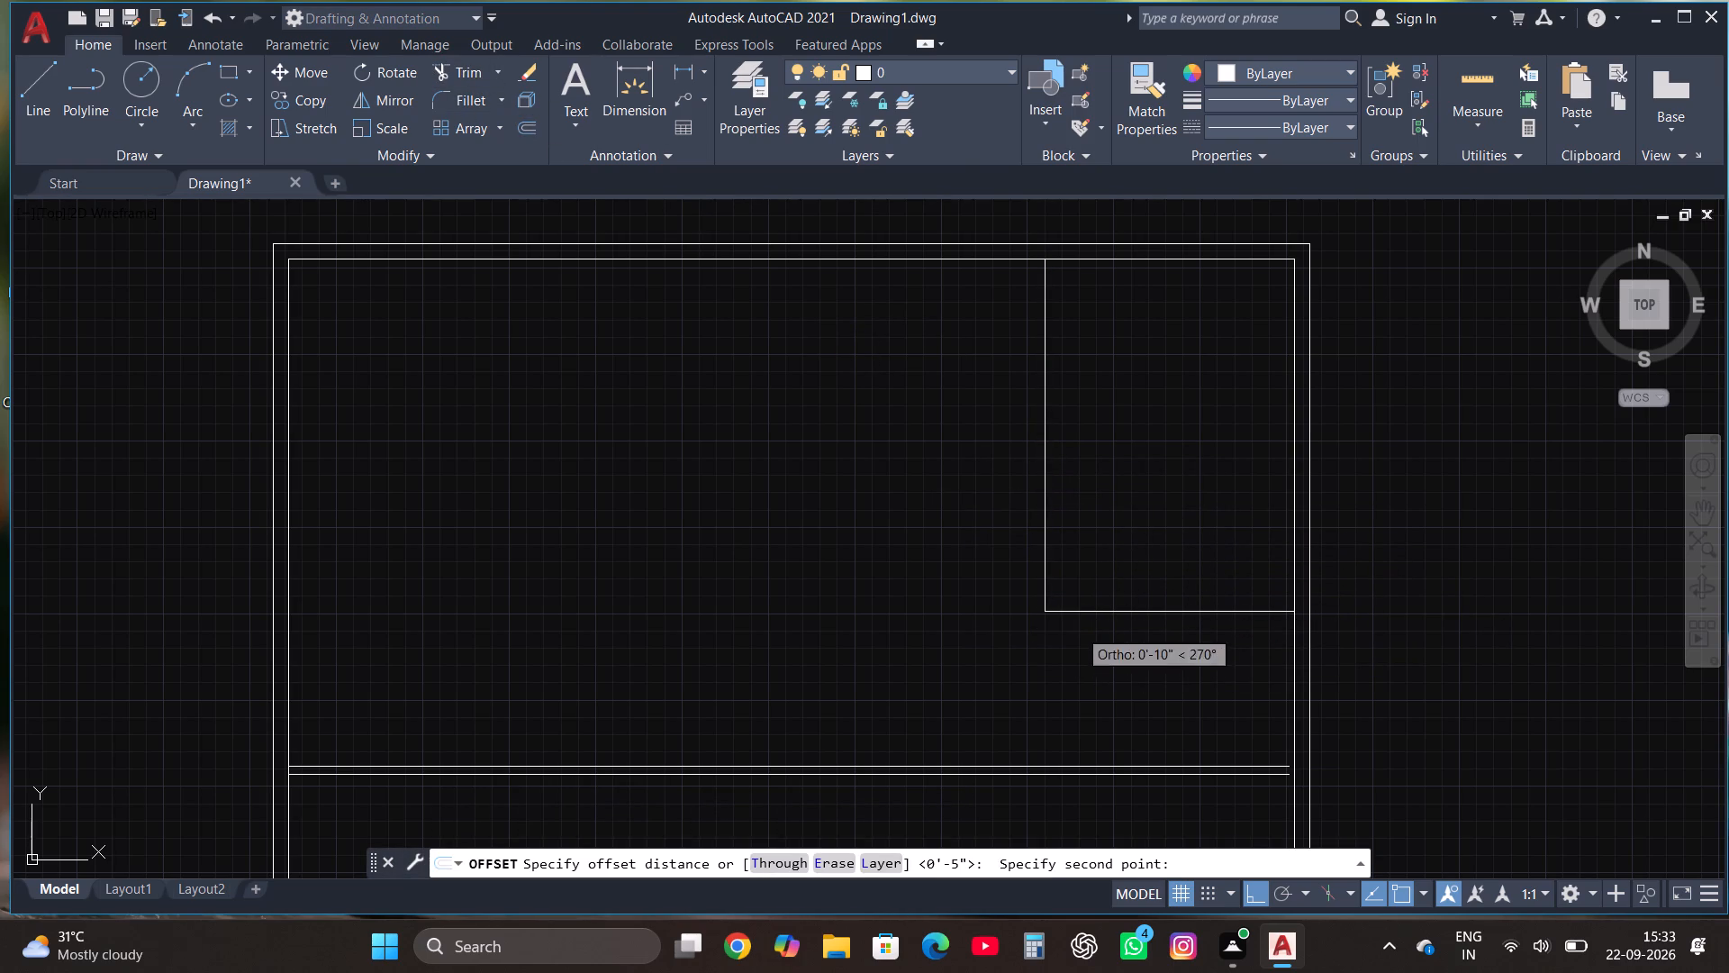
pyautogui.click(1068, 613)
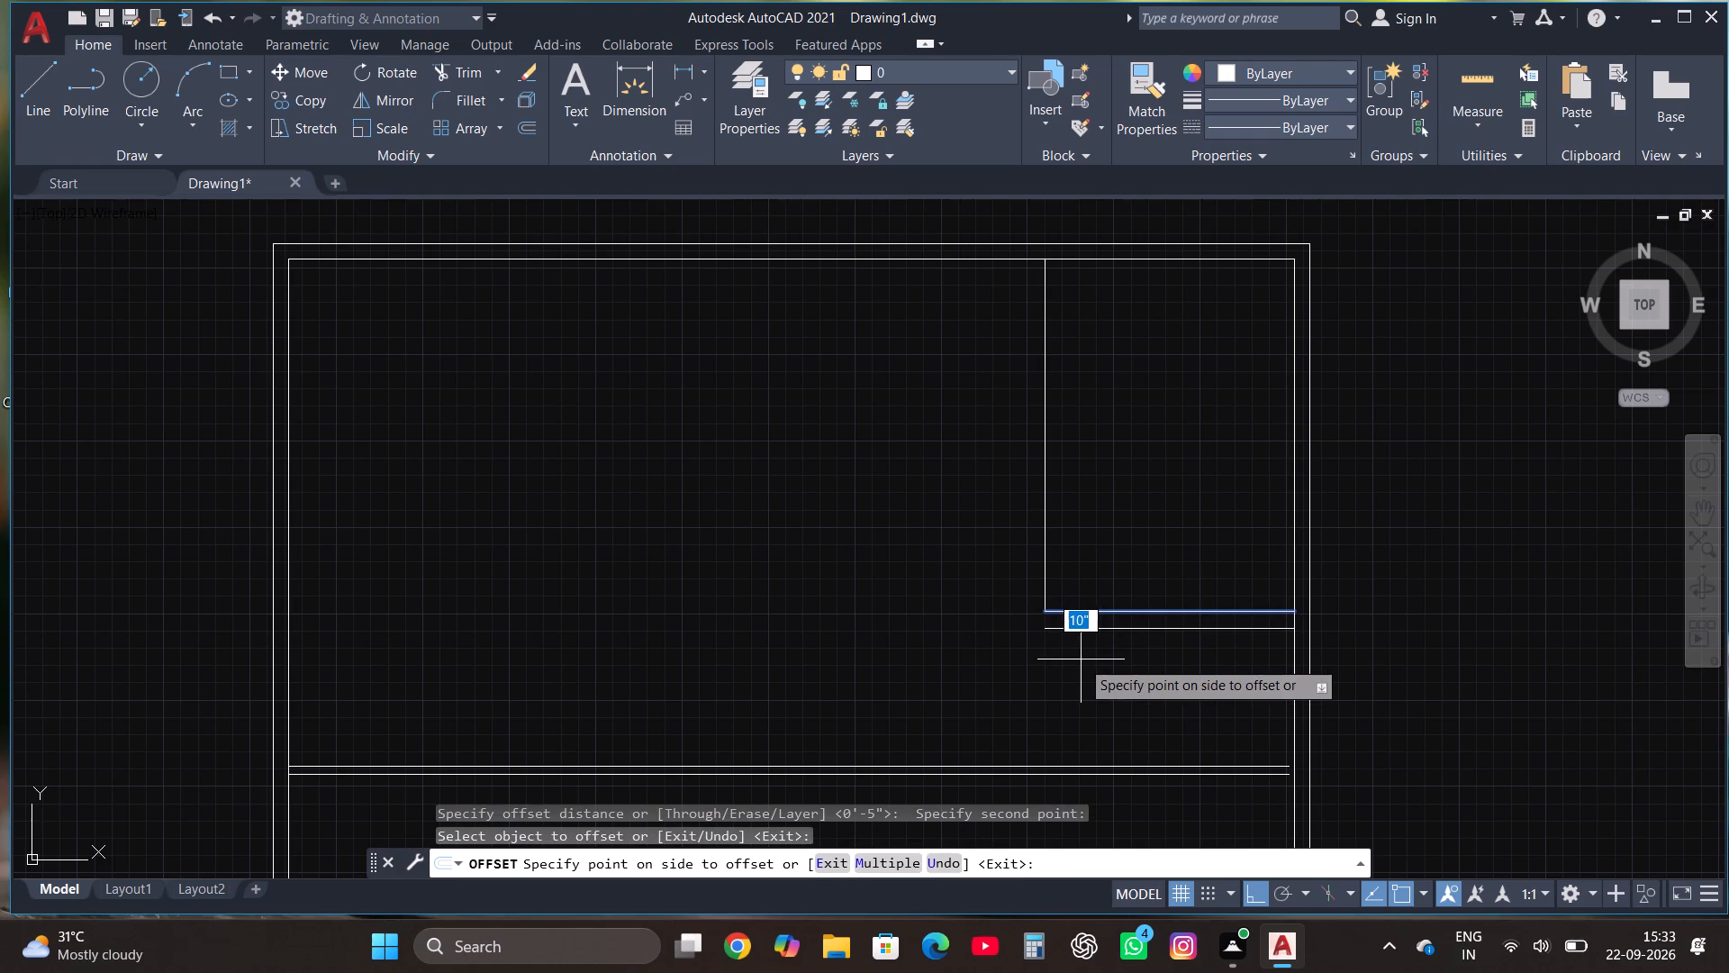
pyautogui.write('4.5"')
pyautogui.press('Return')
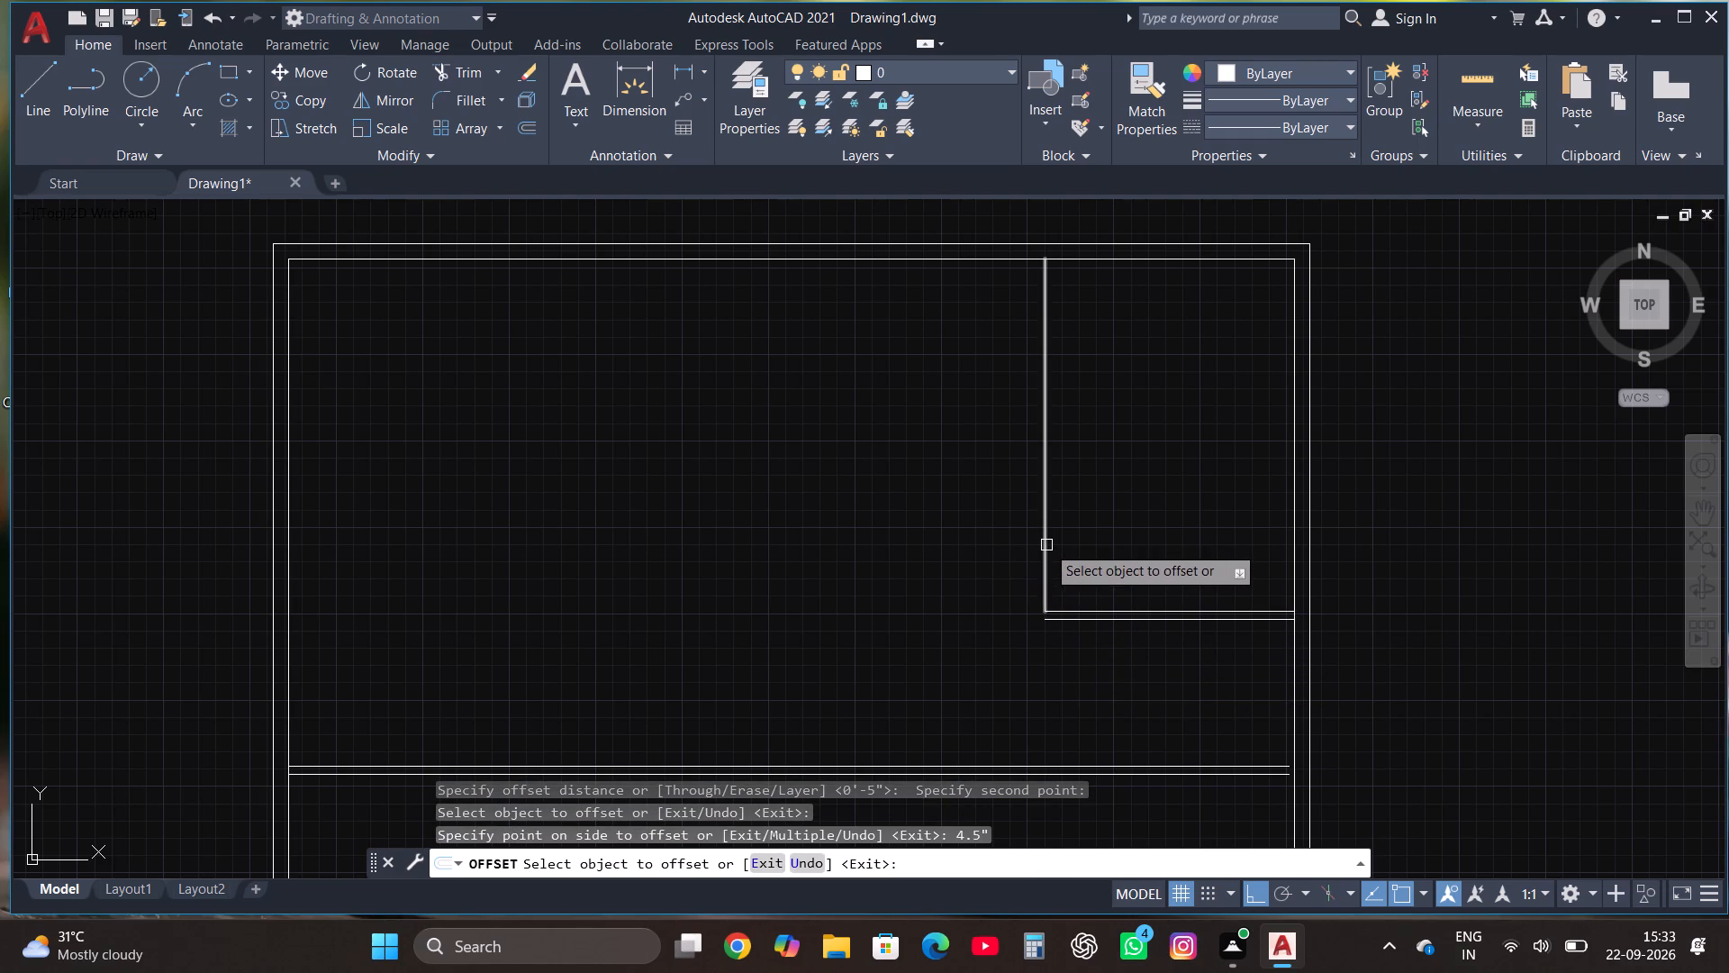
pyautogui.click(1046, 545)
pyautogui.write('4.5"')
pyautogui.press('Return')
pyautogui.press('Escape')
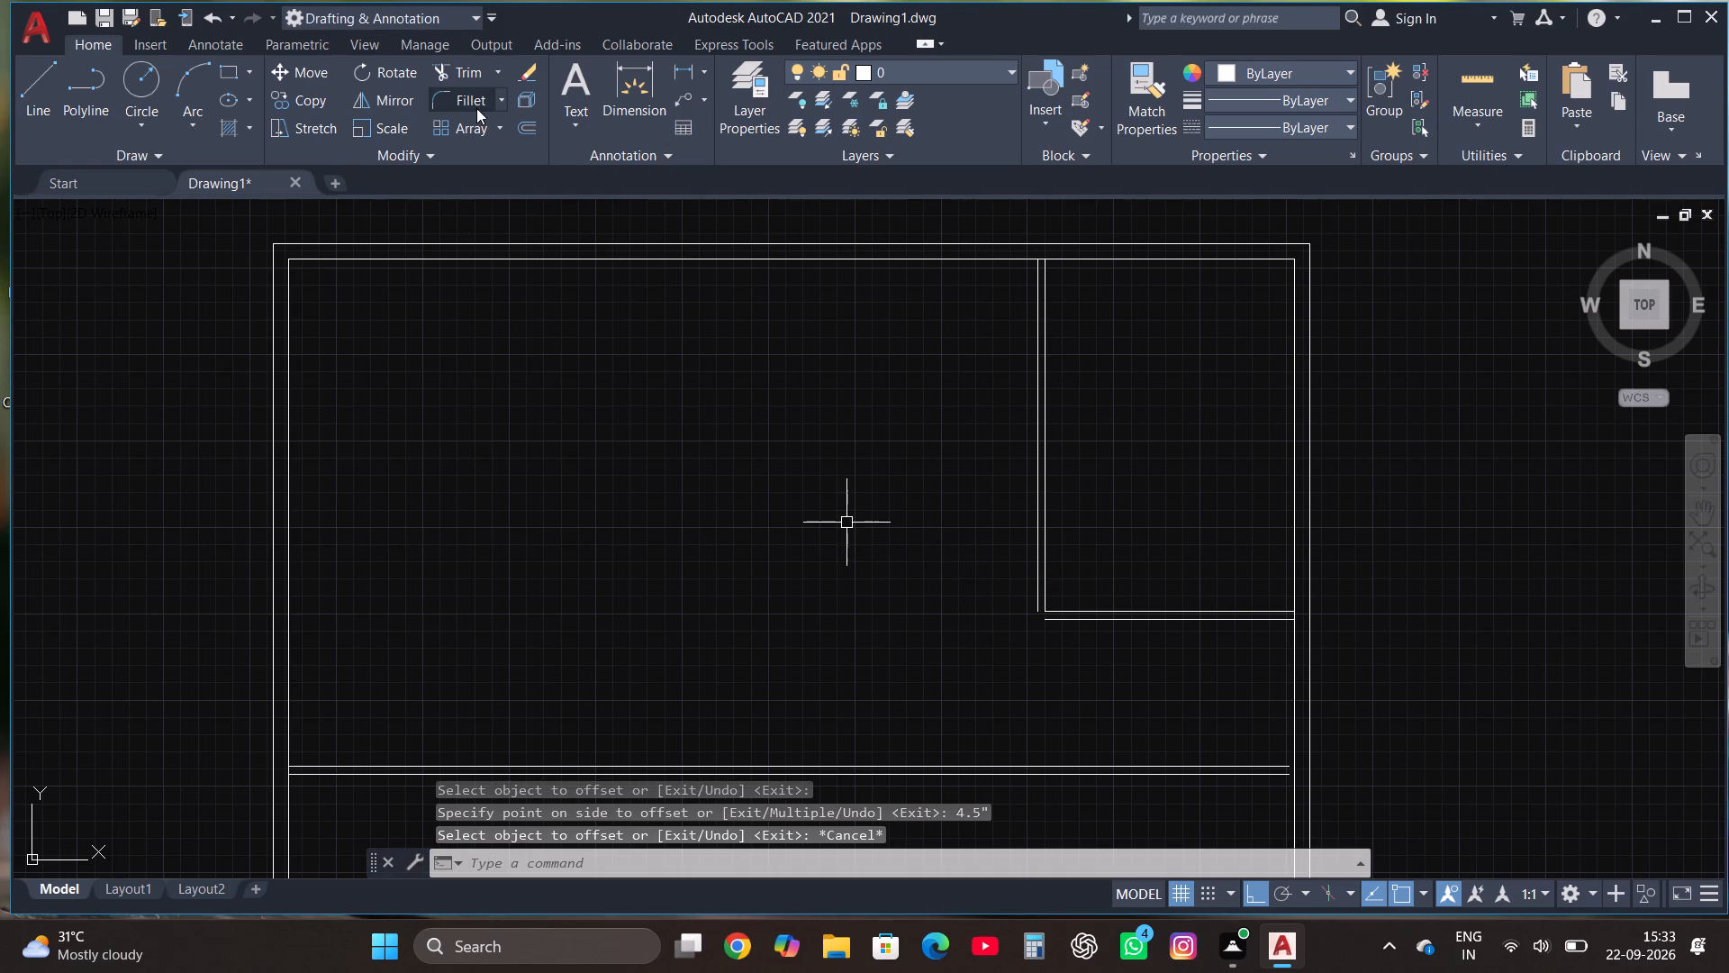
# Fillet the two offset wall lines so they meet at the upper-right room's outer bottom-left corner.
pyautogui.click(474, 107)
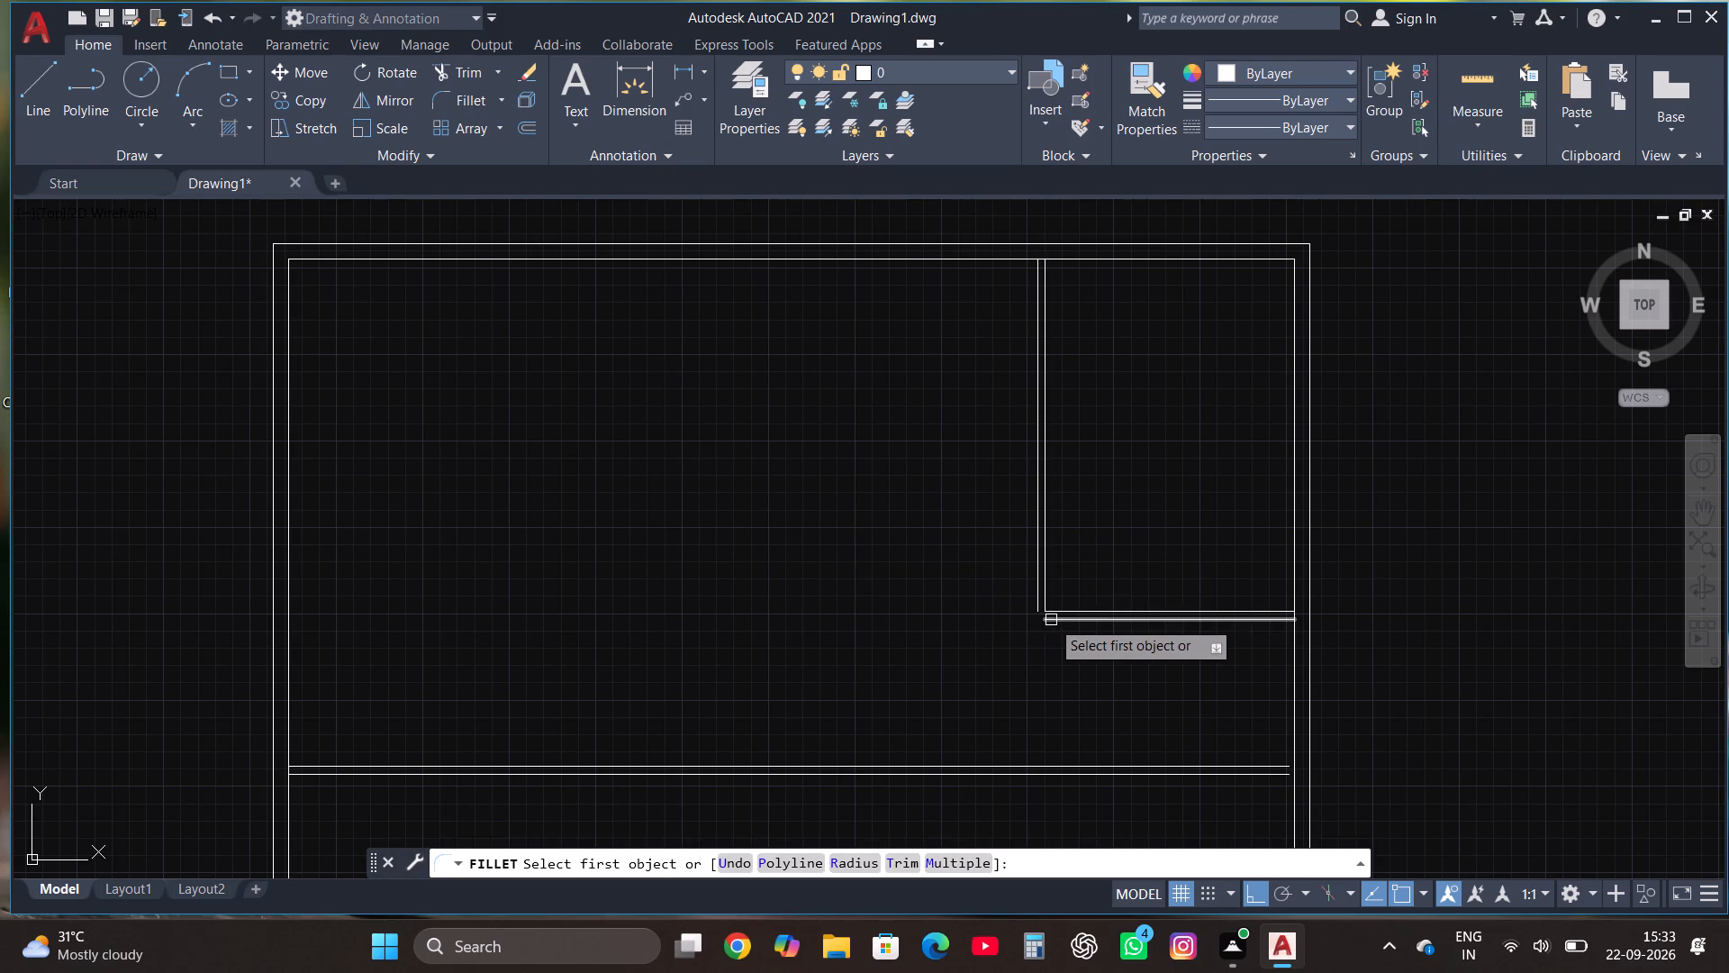
pyautogui.click(1053, 622)
pyautogui.click(1036, 601)
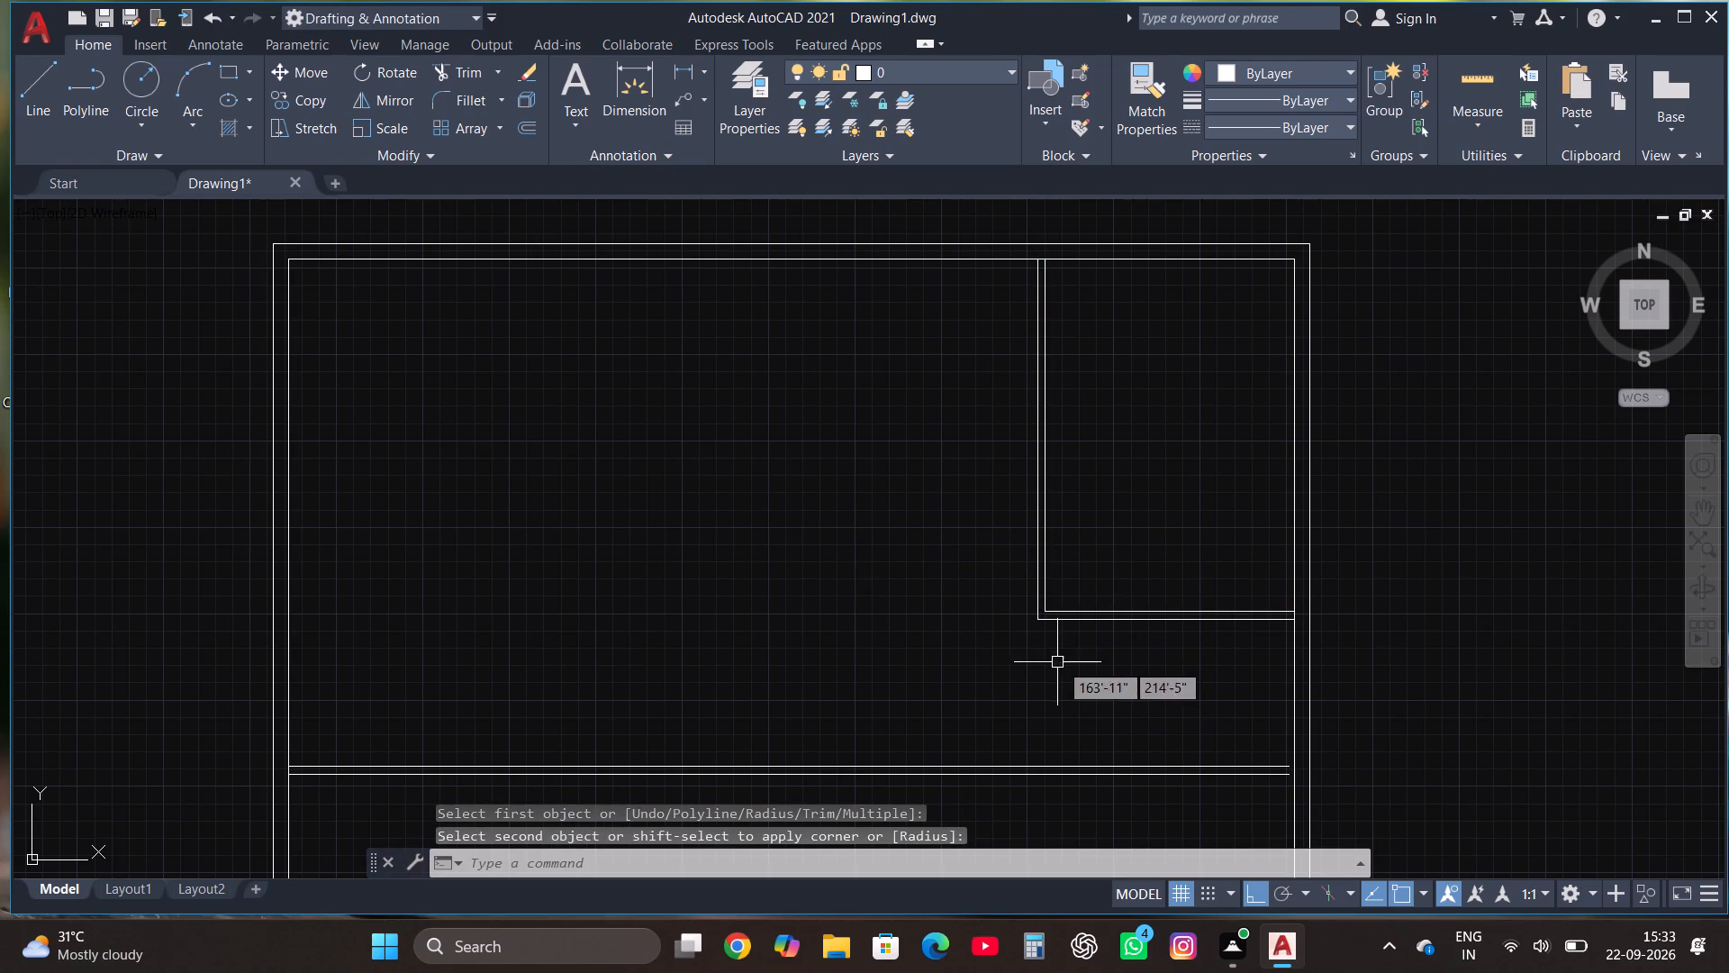
pyautogui.press('Escape')
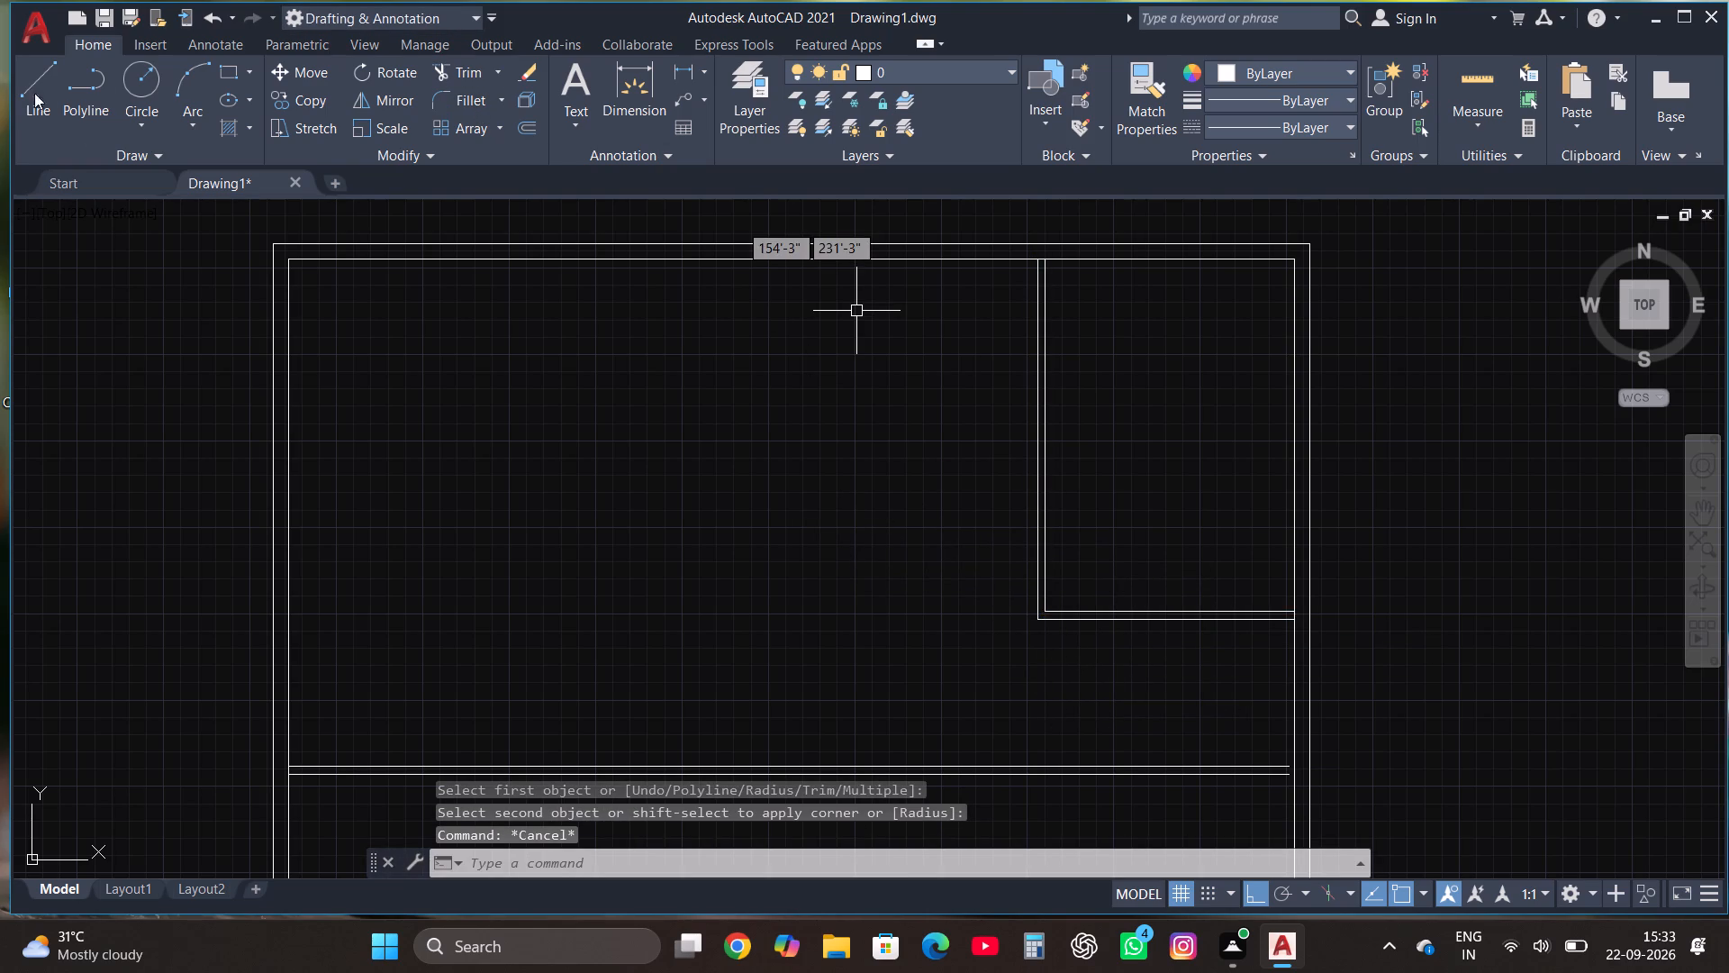
# Draw connected lines from the room's outer upper-left corner: 4' left, 7' down, and right to just past the room's left wall.
pyautogui.click(47, 103)
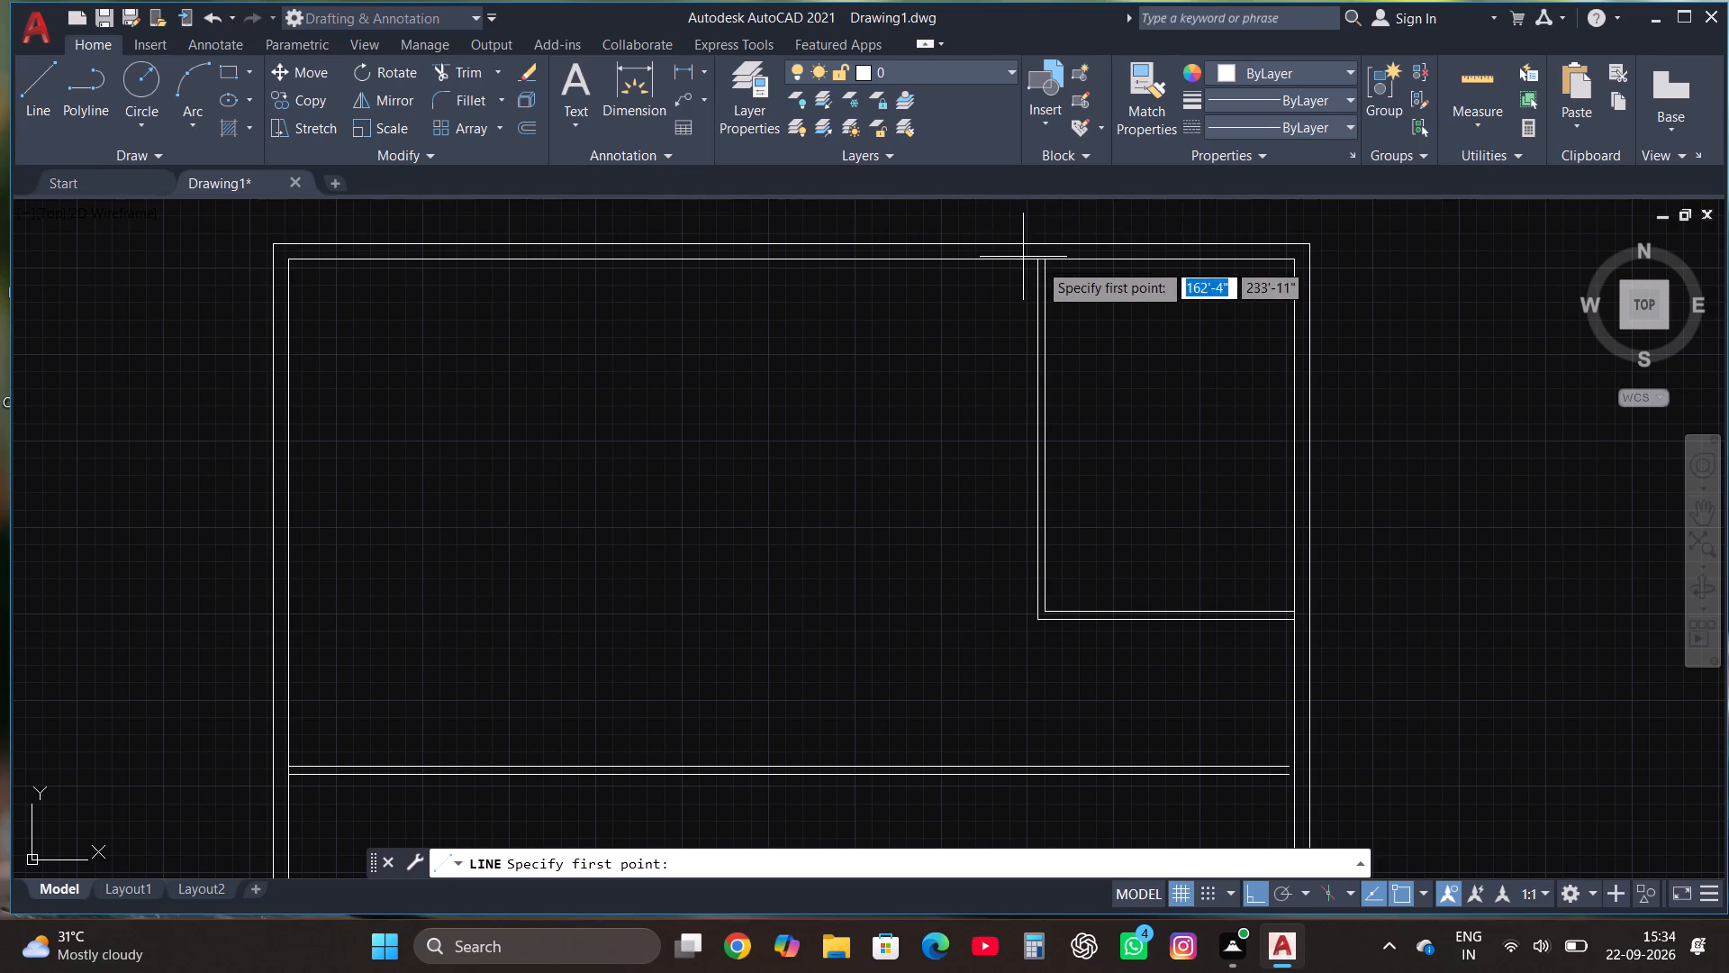
pyautogui.click(1038, 261)
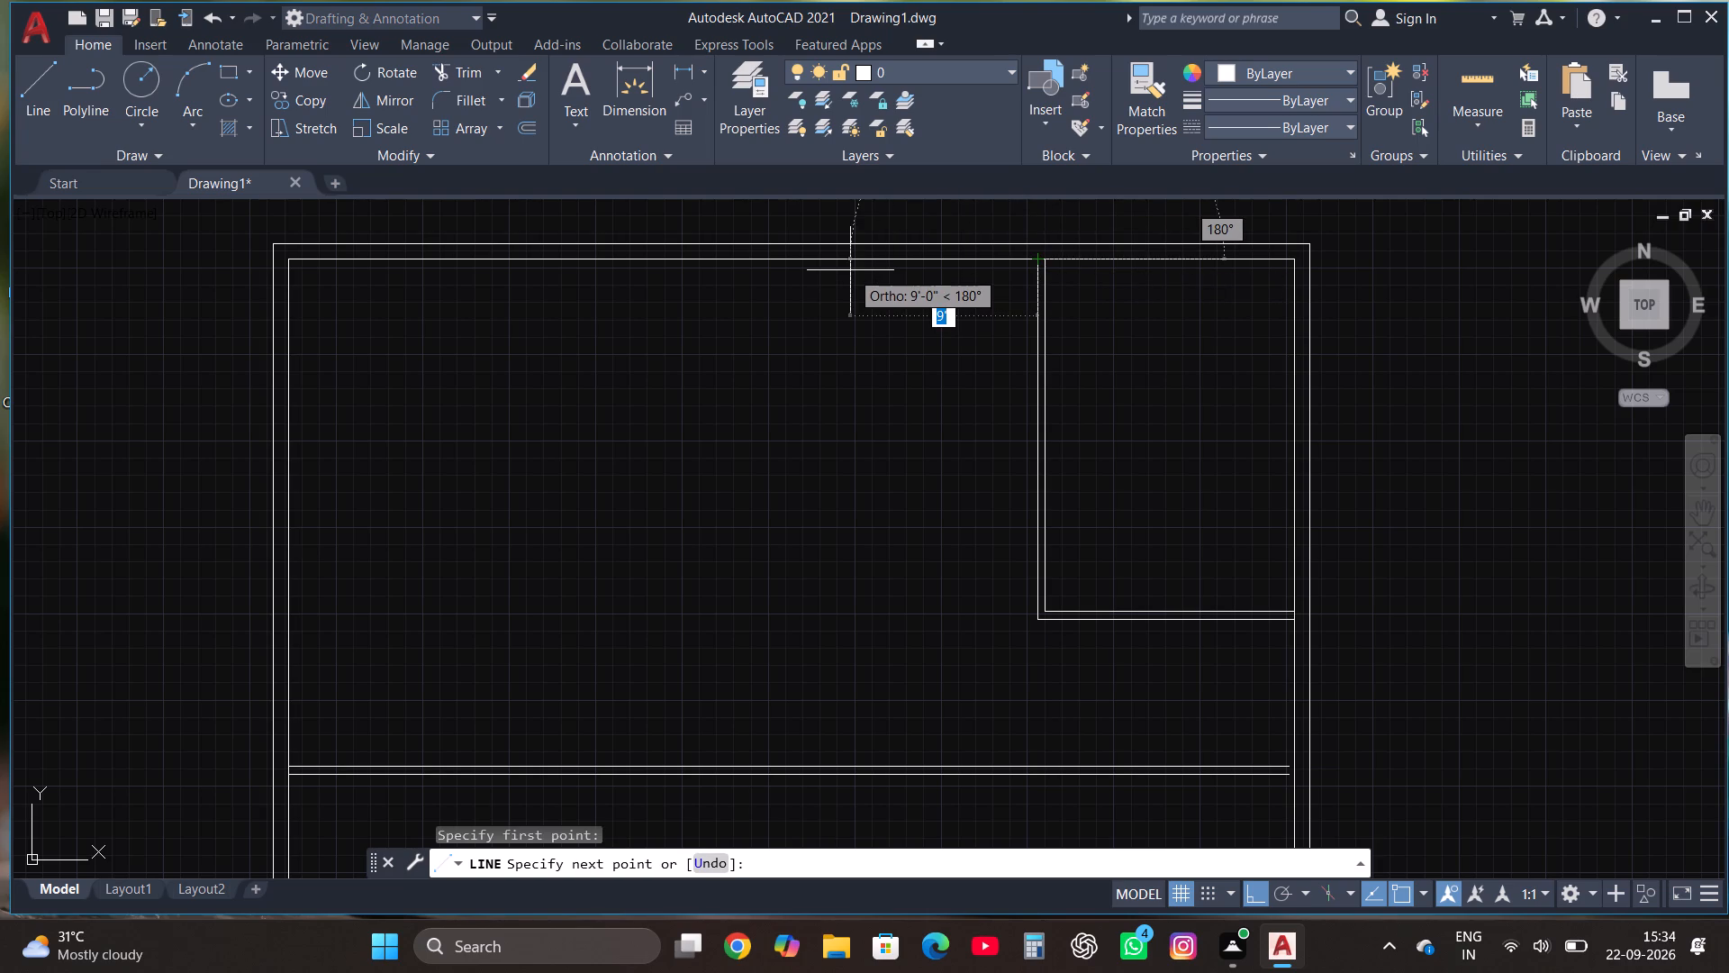
pyautogui.write("4'")
pyautogui.press('Return')
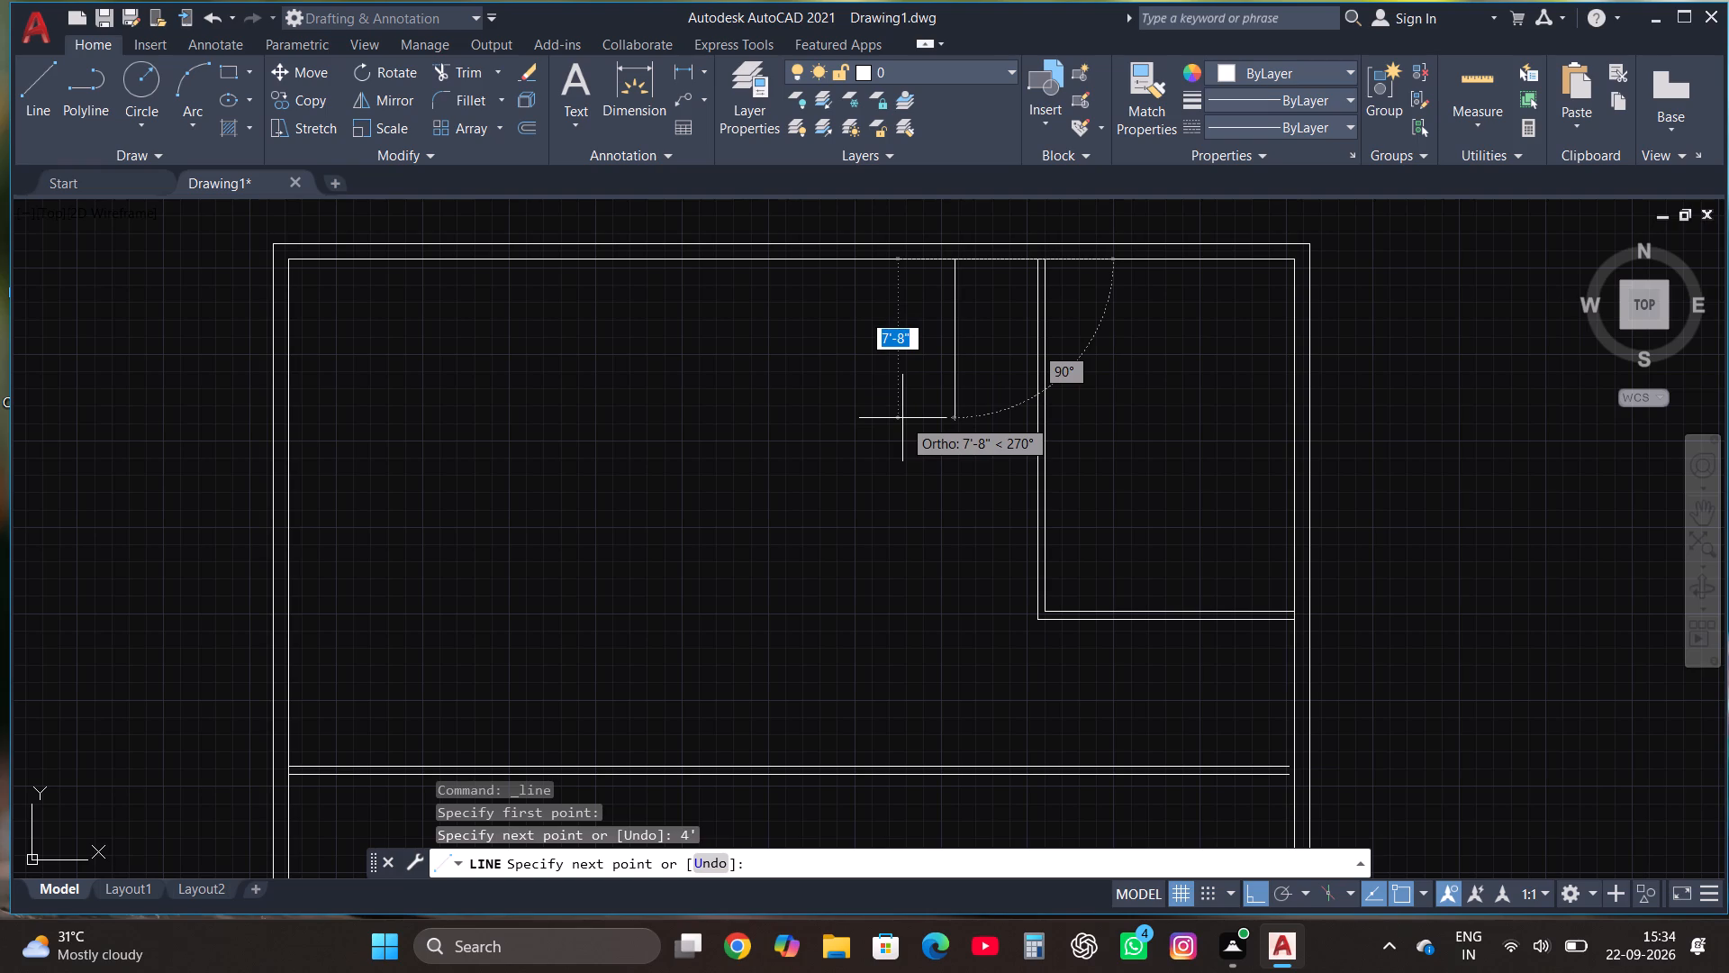
pyautogui.write("7'")
pyautogui.press('Return')
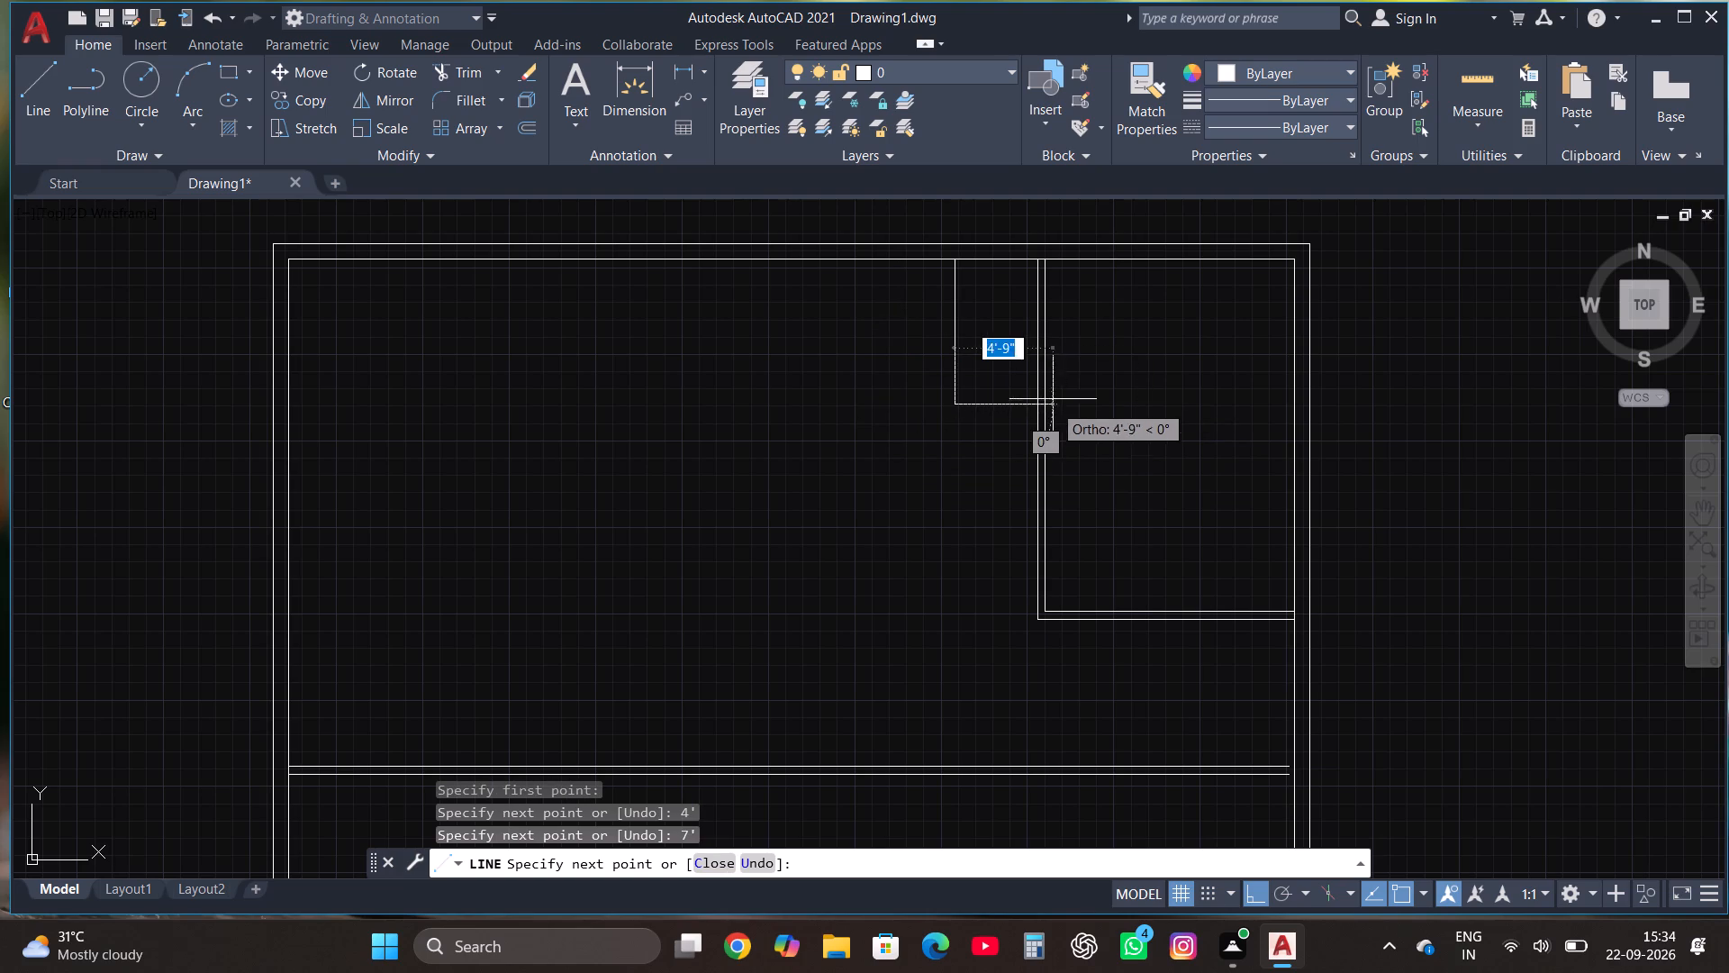
pyautogui.click(1070, 374)
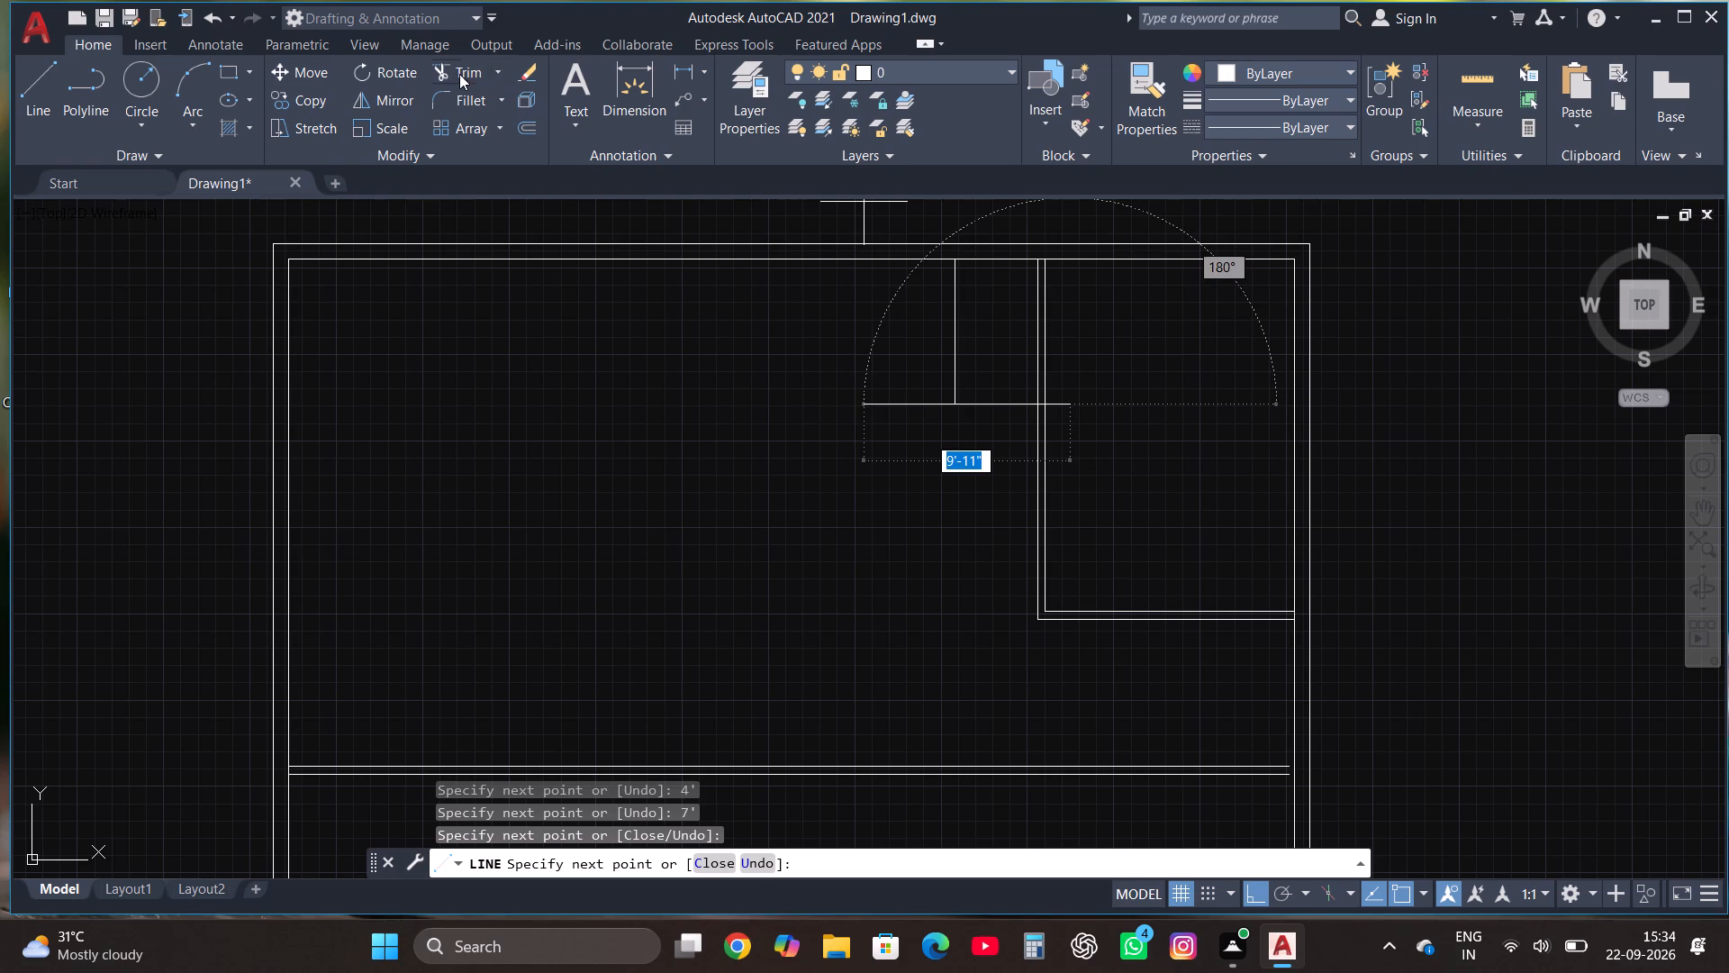
# Trim the small room's bottom line where it runs past the adjoining room's outer left wall line.
pyautogui.click(459, 74)
pyautogui.click(1055, 406)
pyautogui.scroll(3, 1041, 404)
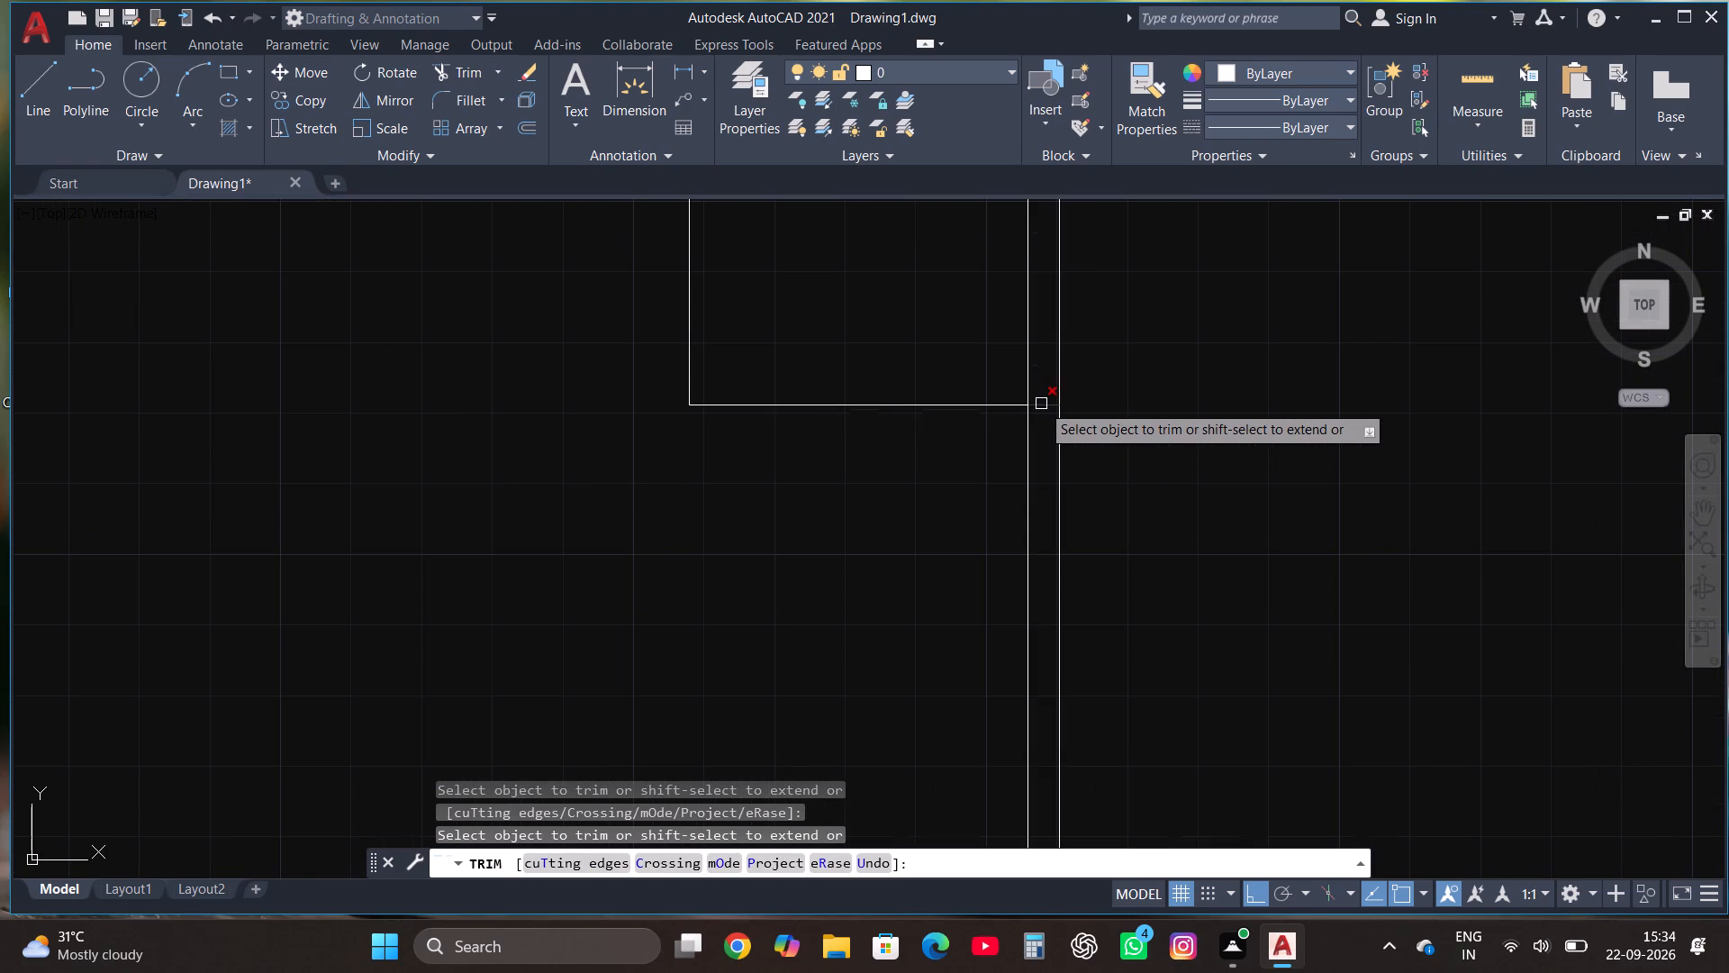
pyautogui.click(1038, 405)
pyautogui.scroll(-4, 1038, 427)
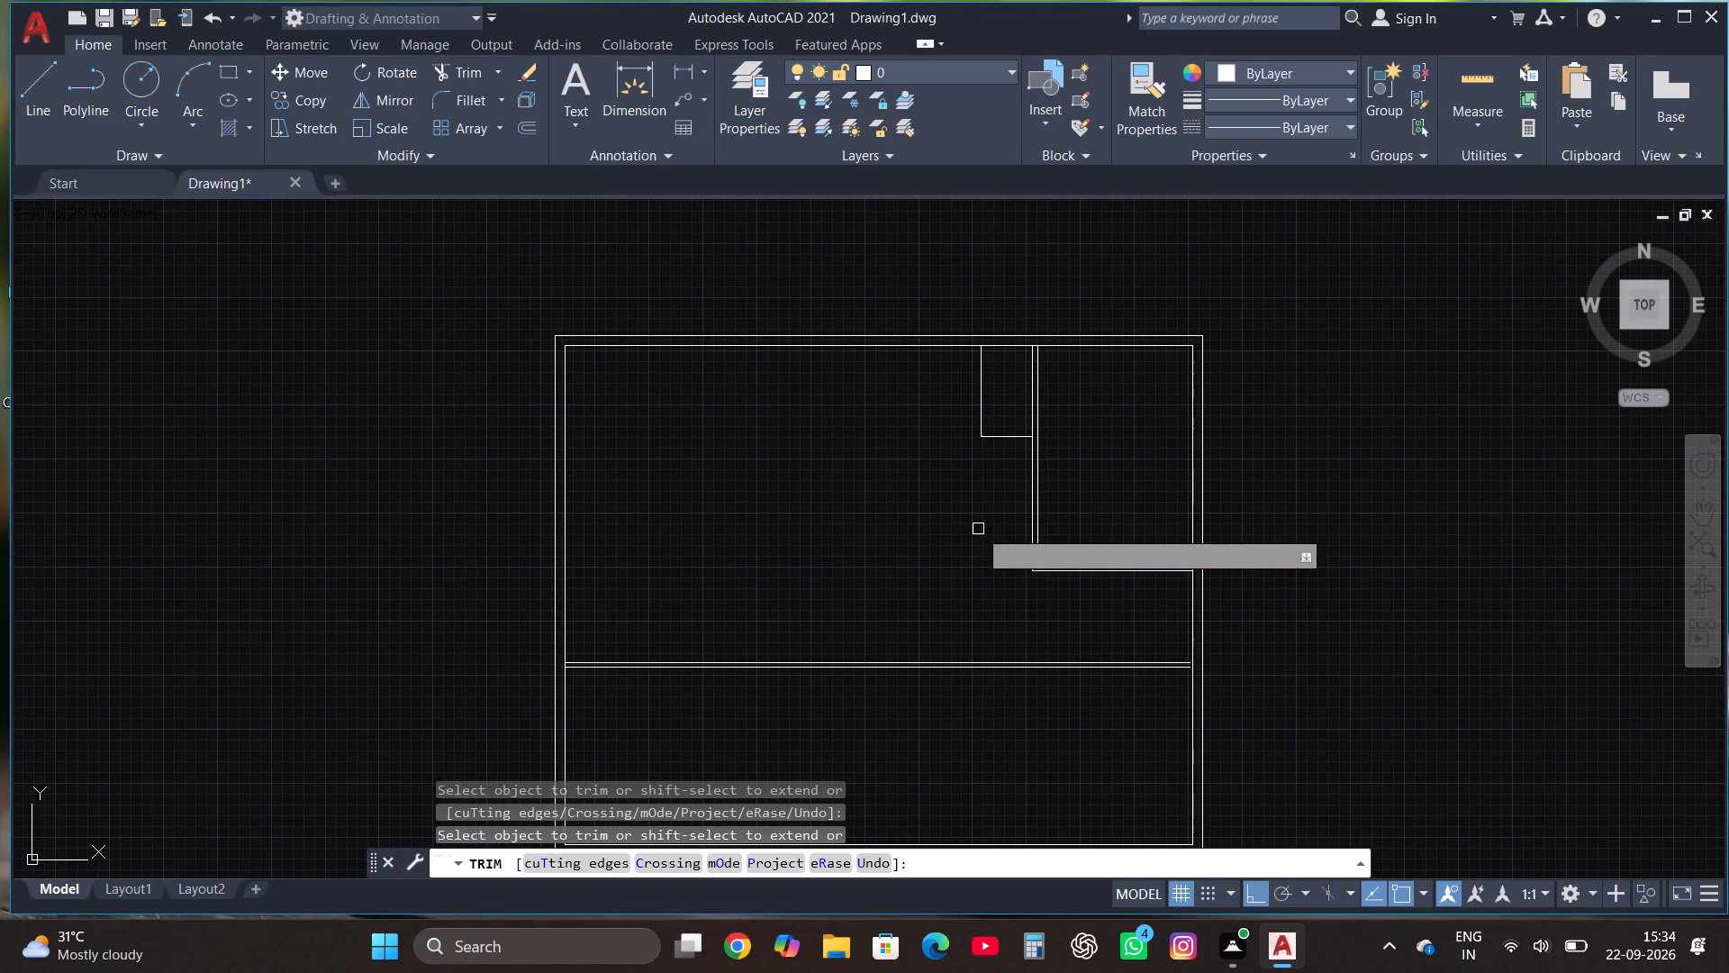
pyautogui.press('Escape')
# Offset the small room's left line to the left and its bottom line downward by 4.5" each.
pyautogui.scroll(1, 992, 455)
pyautogui.click(992, 455)
pyautogui.click(936, 333)
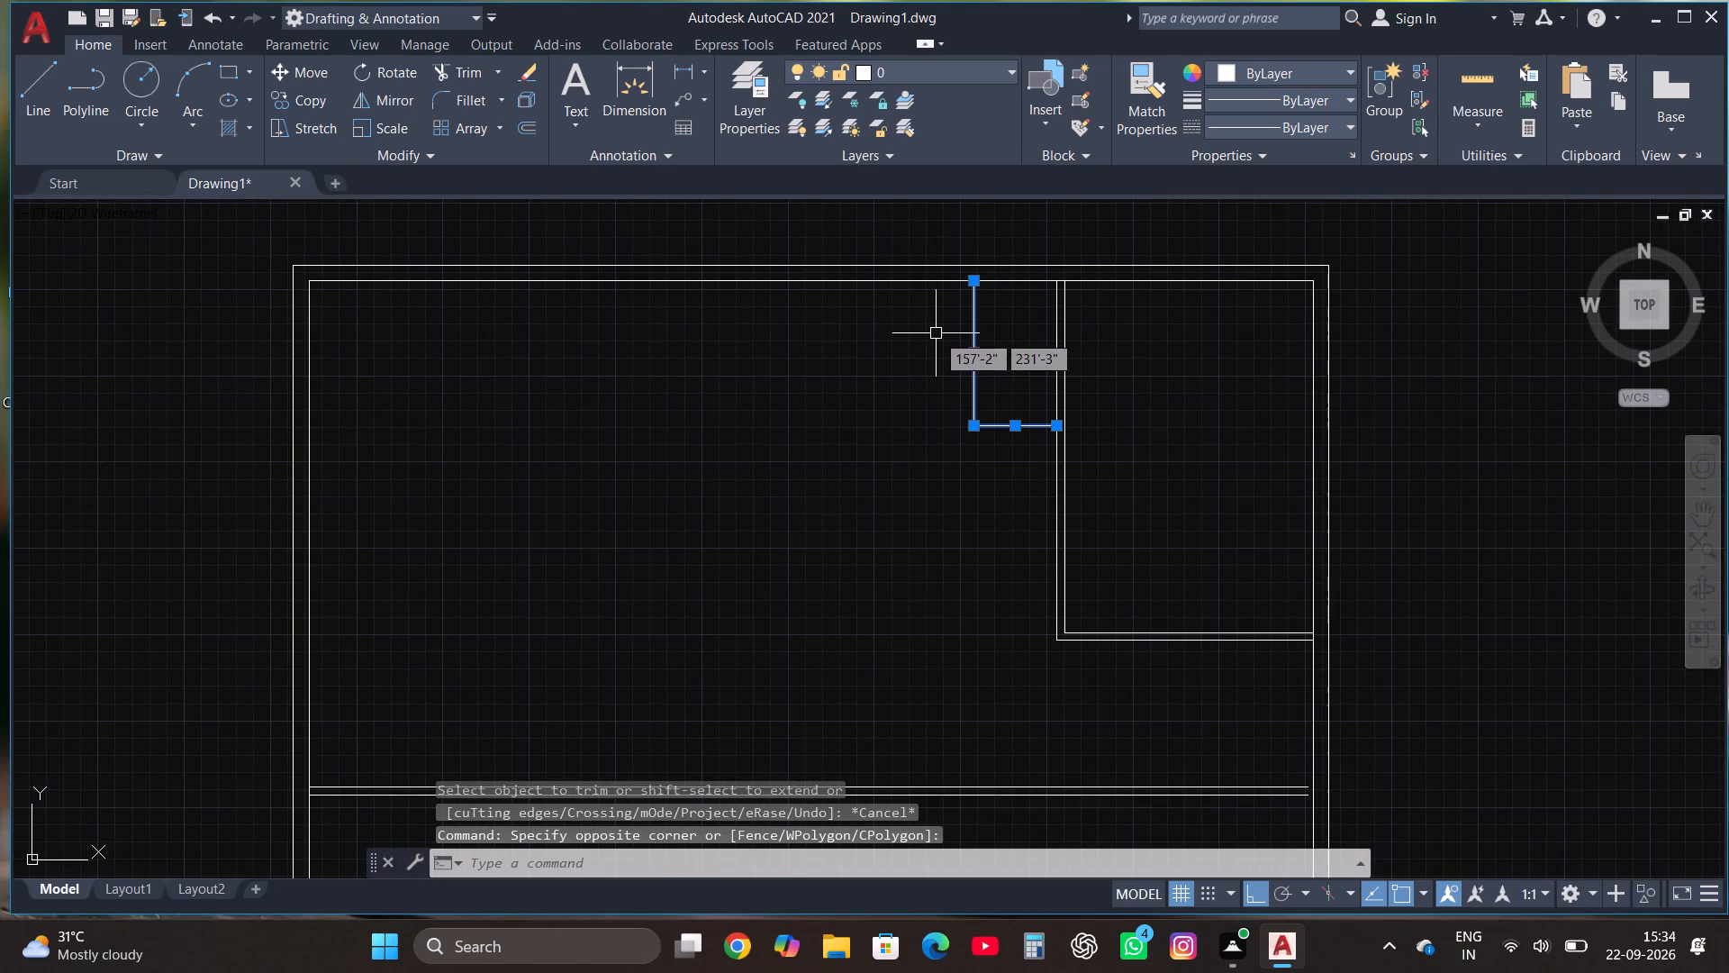
pyautogui.click(526, 123)
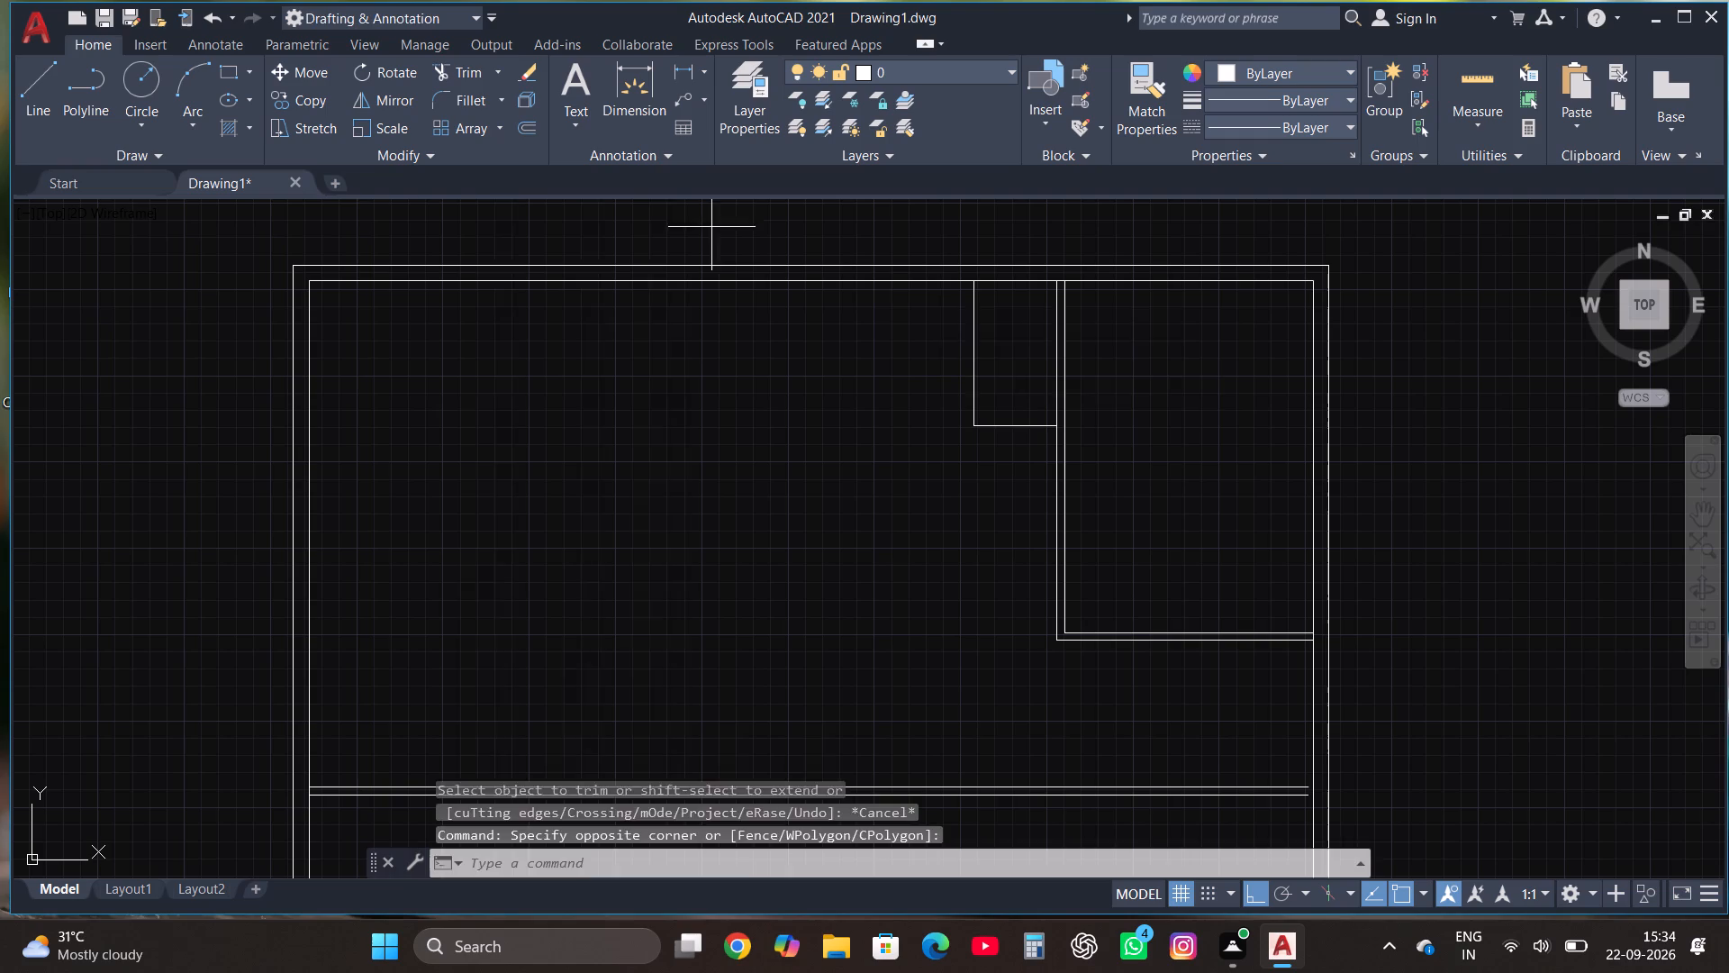
pyautogui.click(974, 388)
pyautogui.click(952, 391)
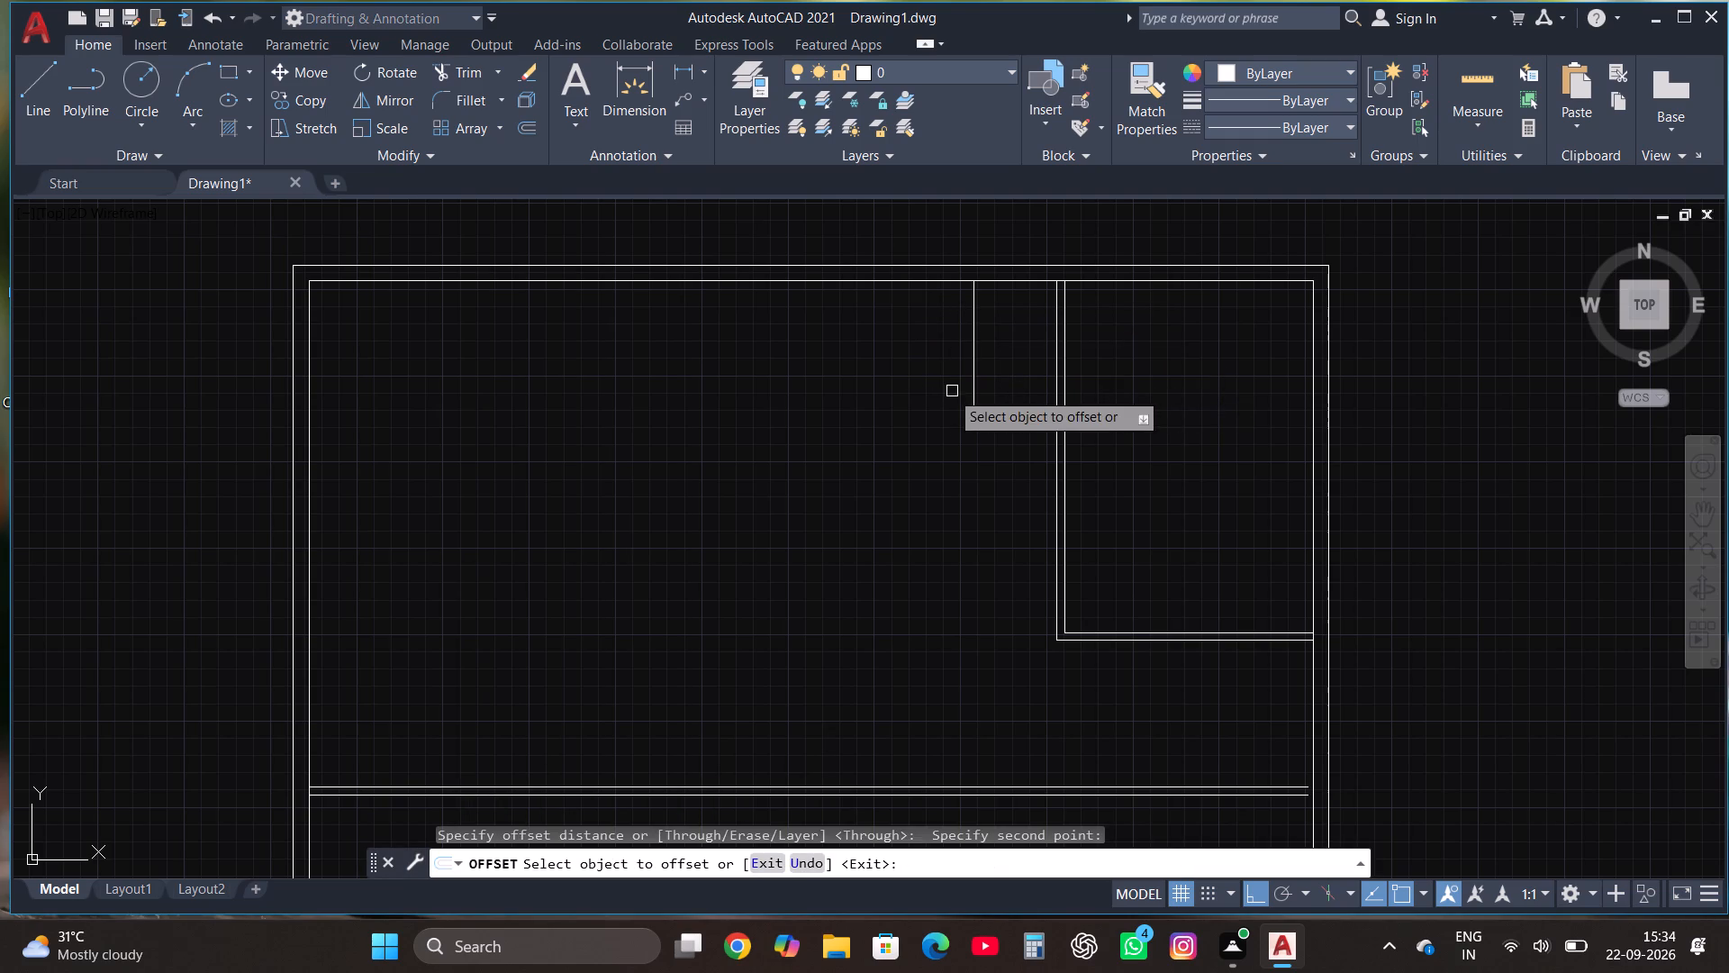
pyautogui.click(969, 393)
pyautogui.write('4.5"')
pyautogui.press('Return')
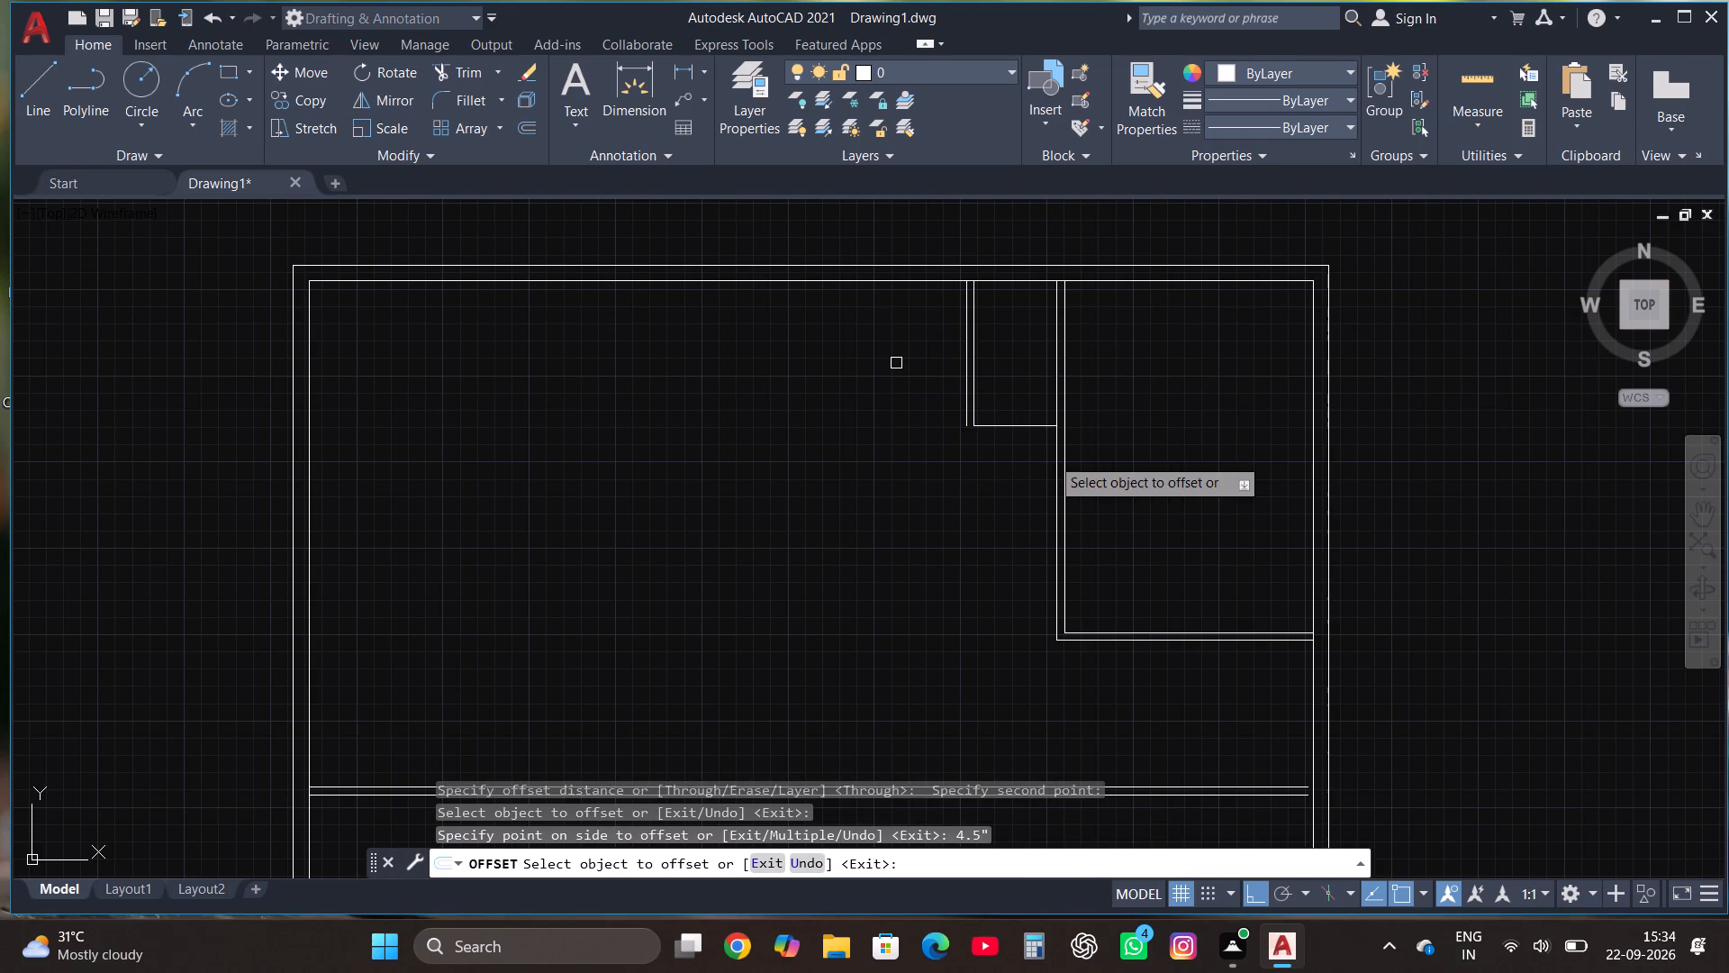
pyautogui.click(1011, 419)
pyautogui.click(1010, 428)
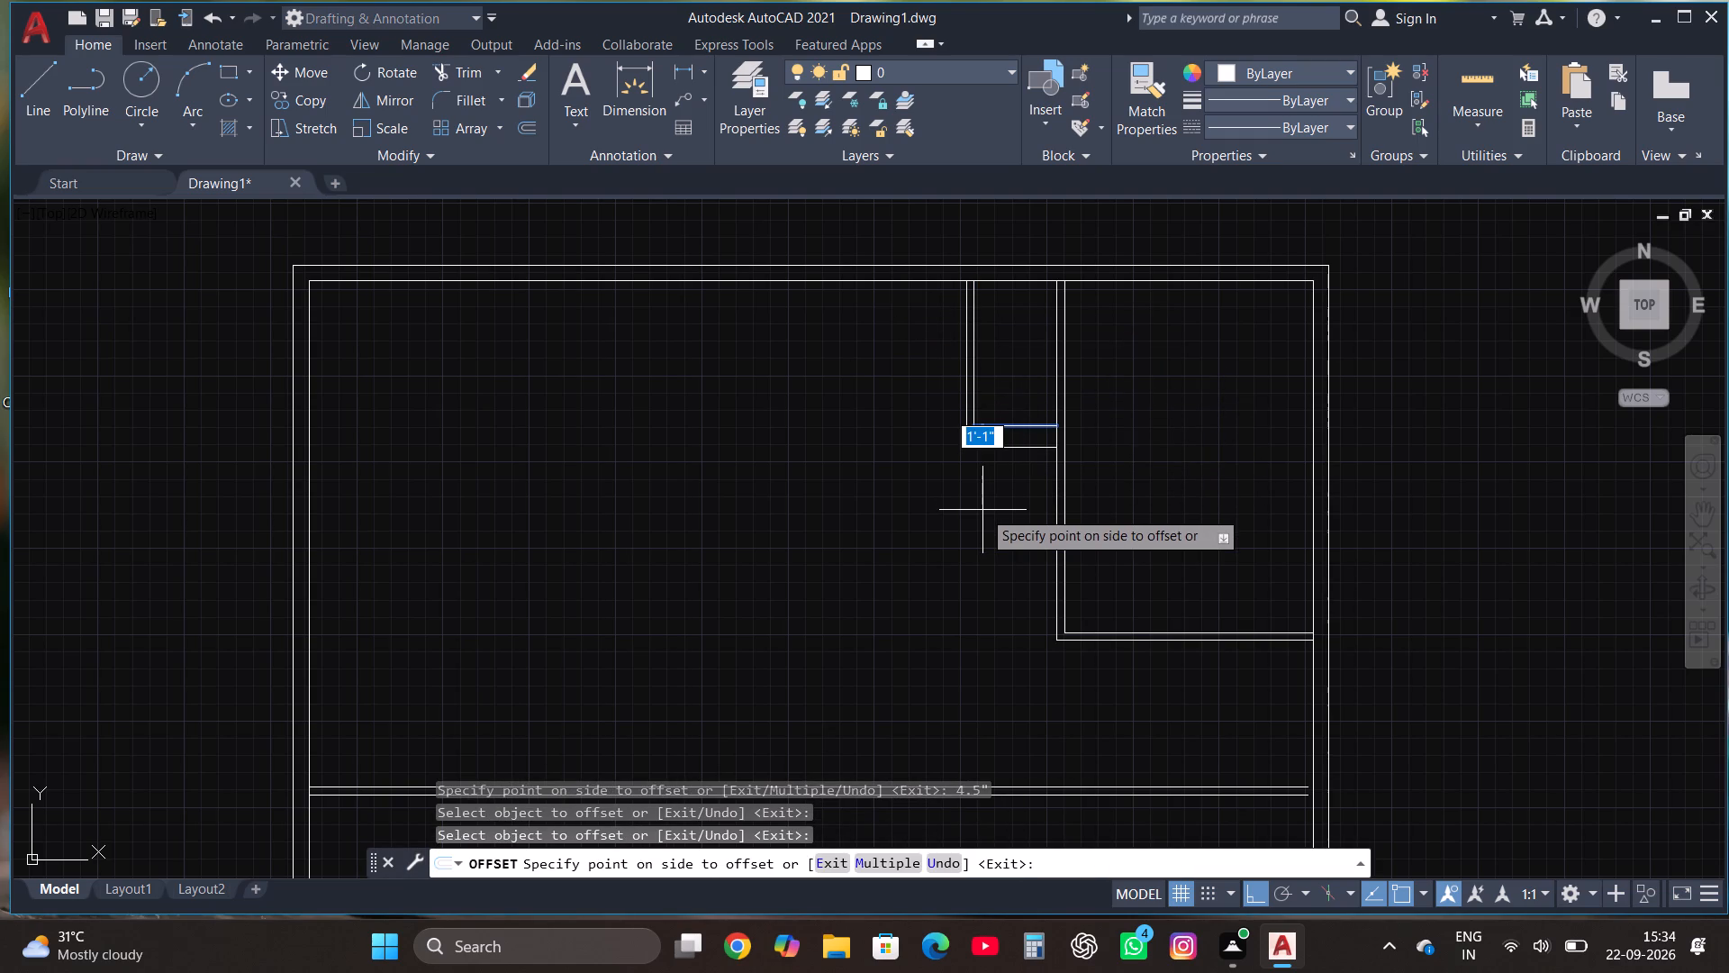
pyautogui.write('4.5"')
pyautogui.press('Return')
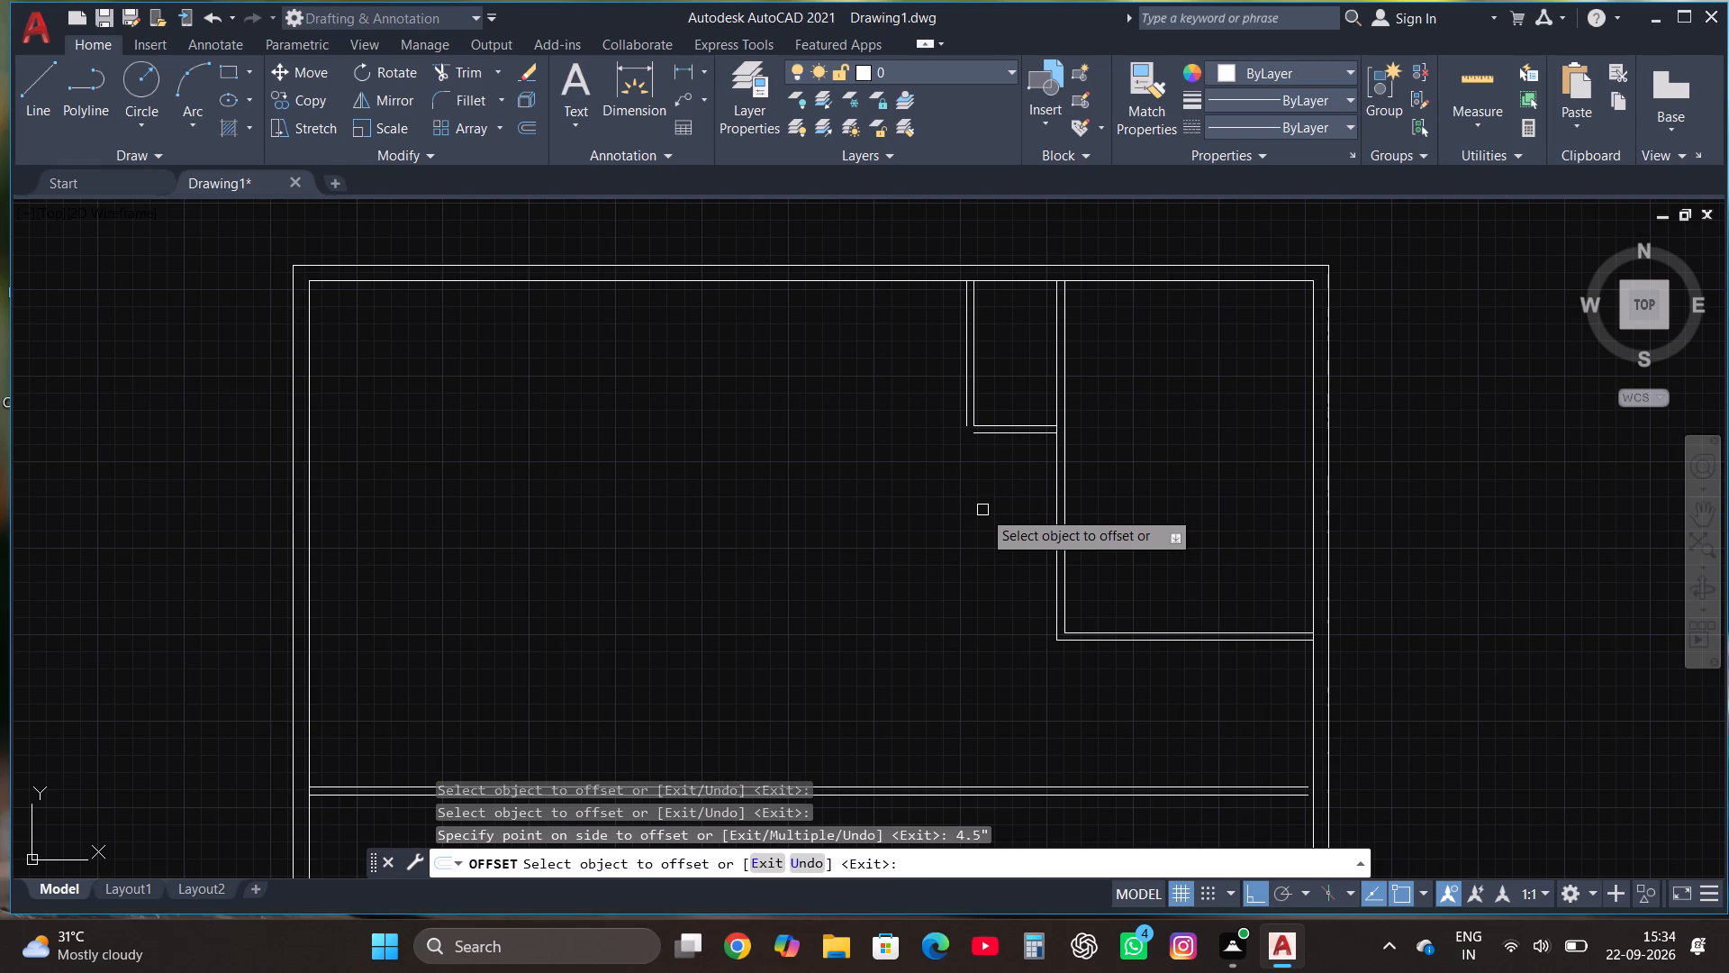
pyautogui.press('Escape')
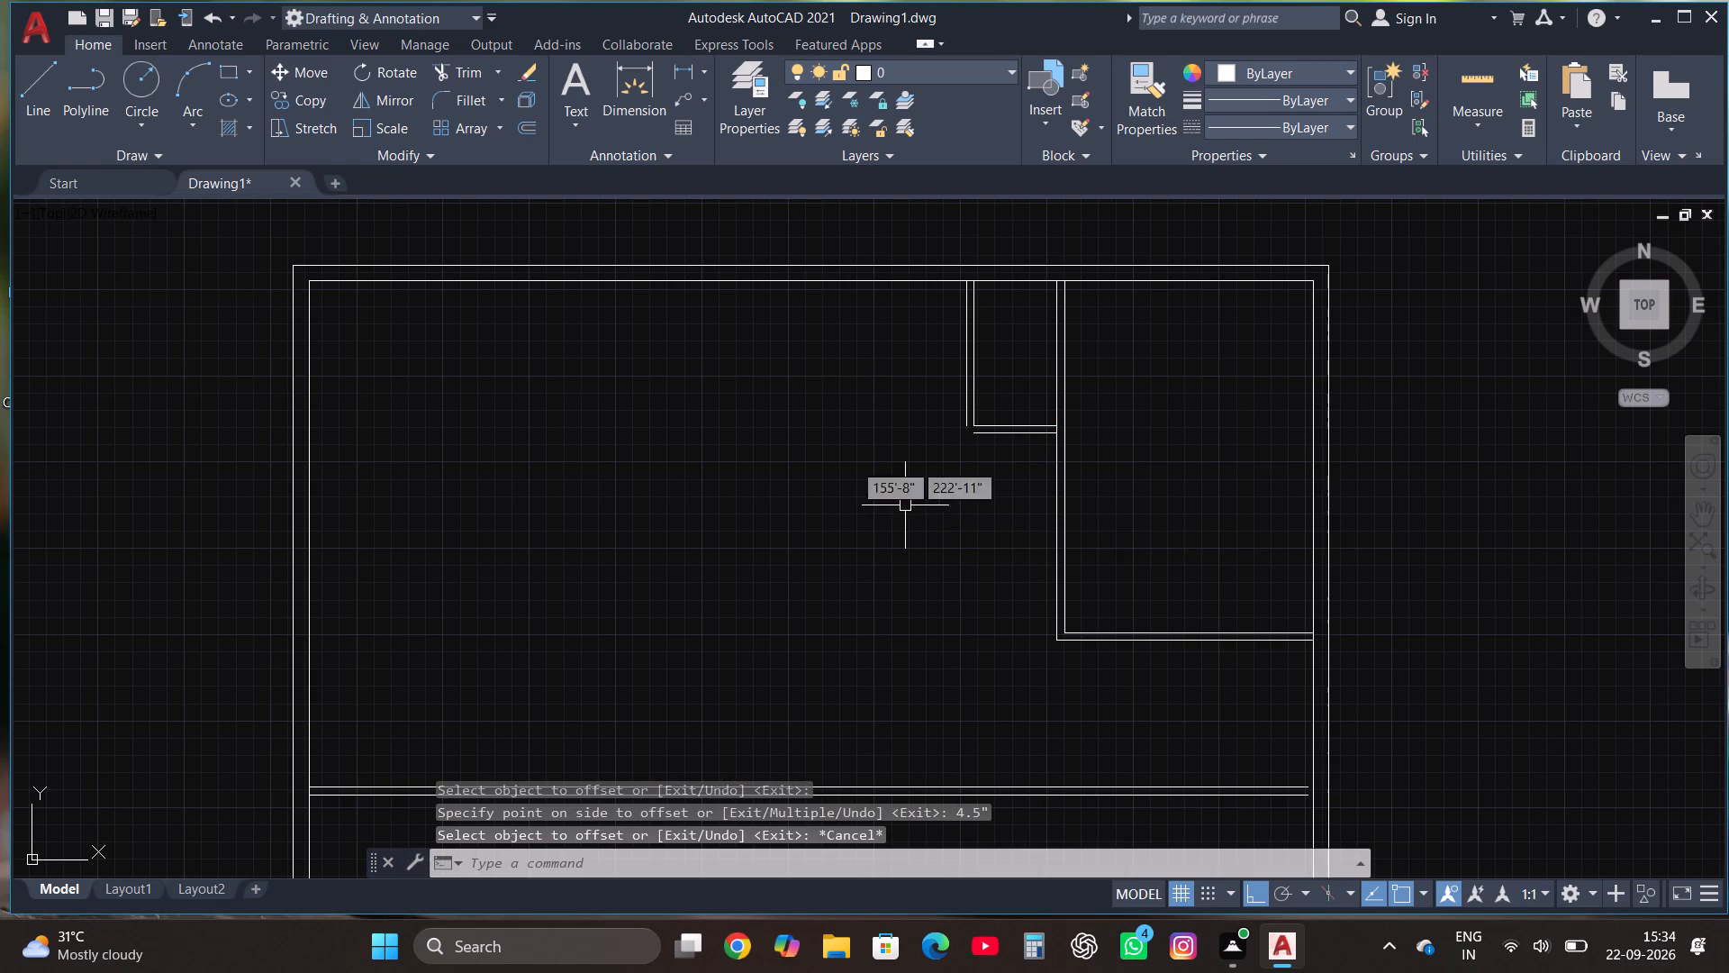
# Fillet the small room's two offset wall lines so they meet at its outer bottom-left corner.
pyautogui.click(465, 95)
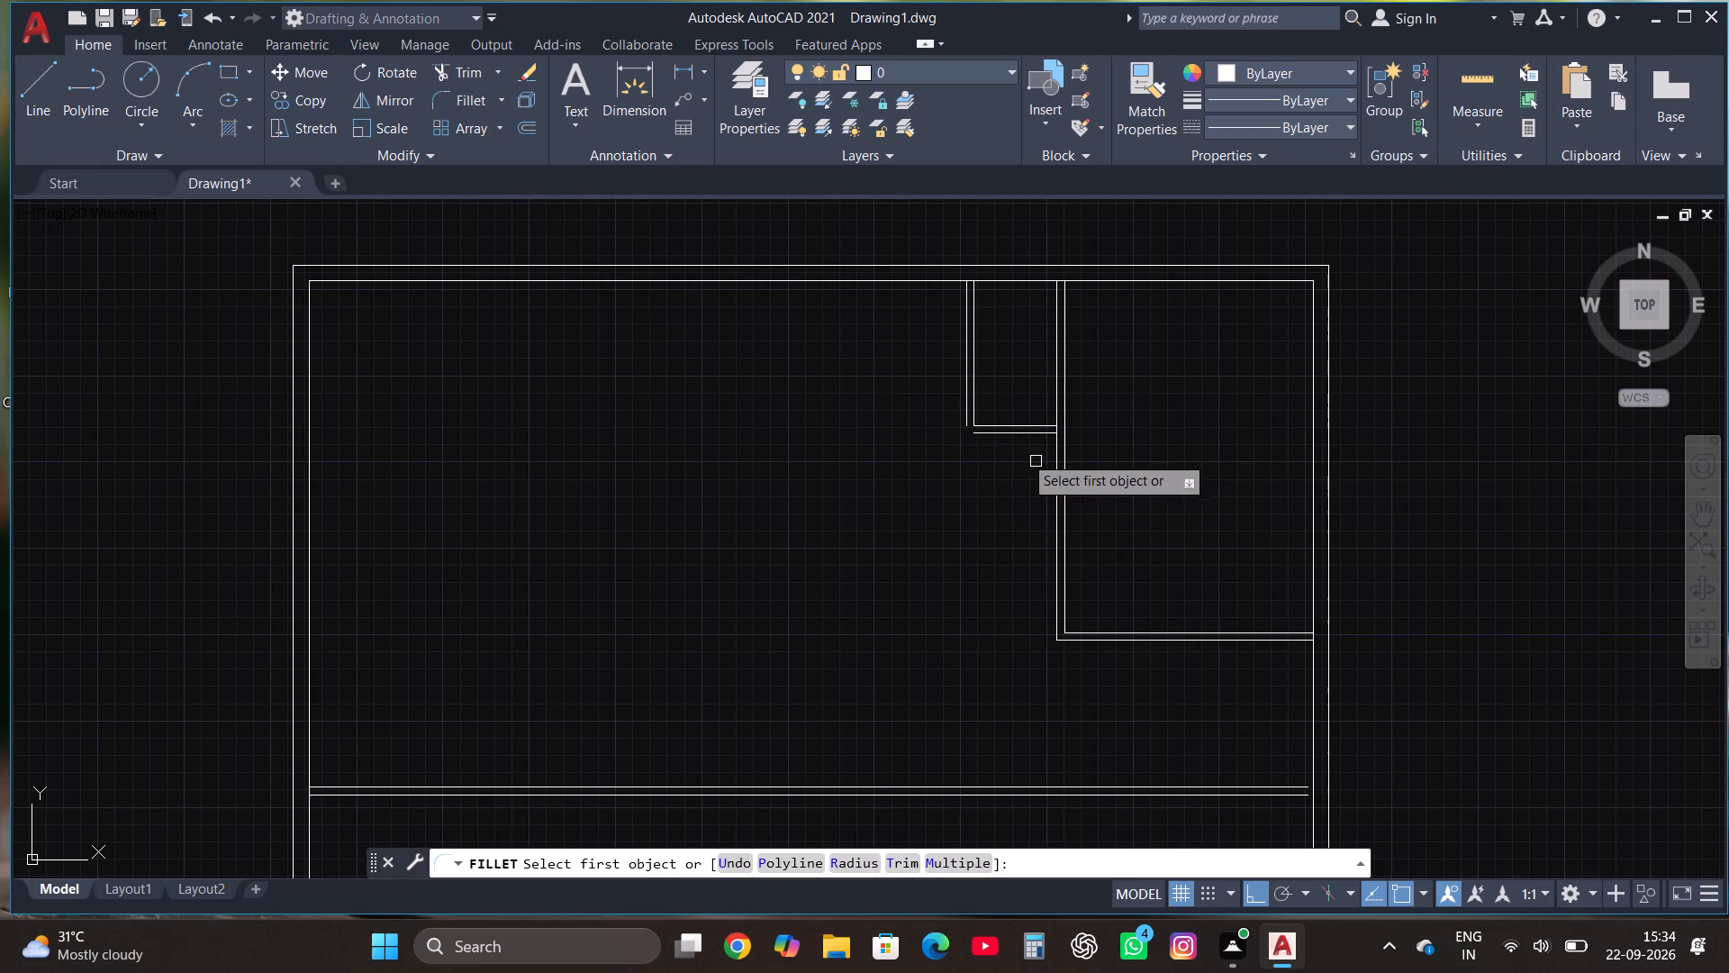
pyautogui.click(963, 396)
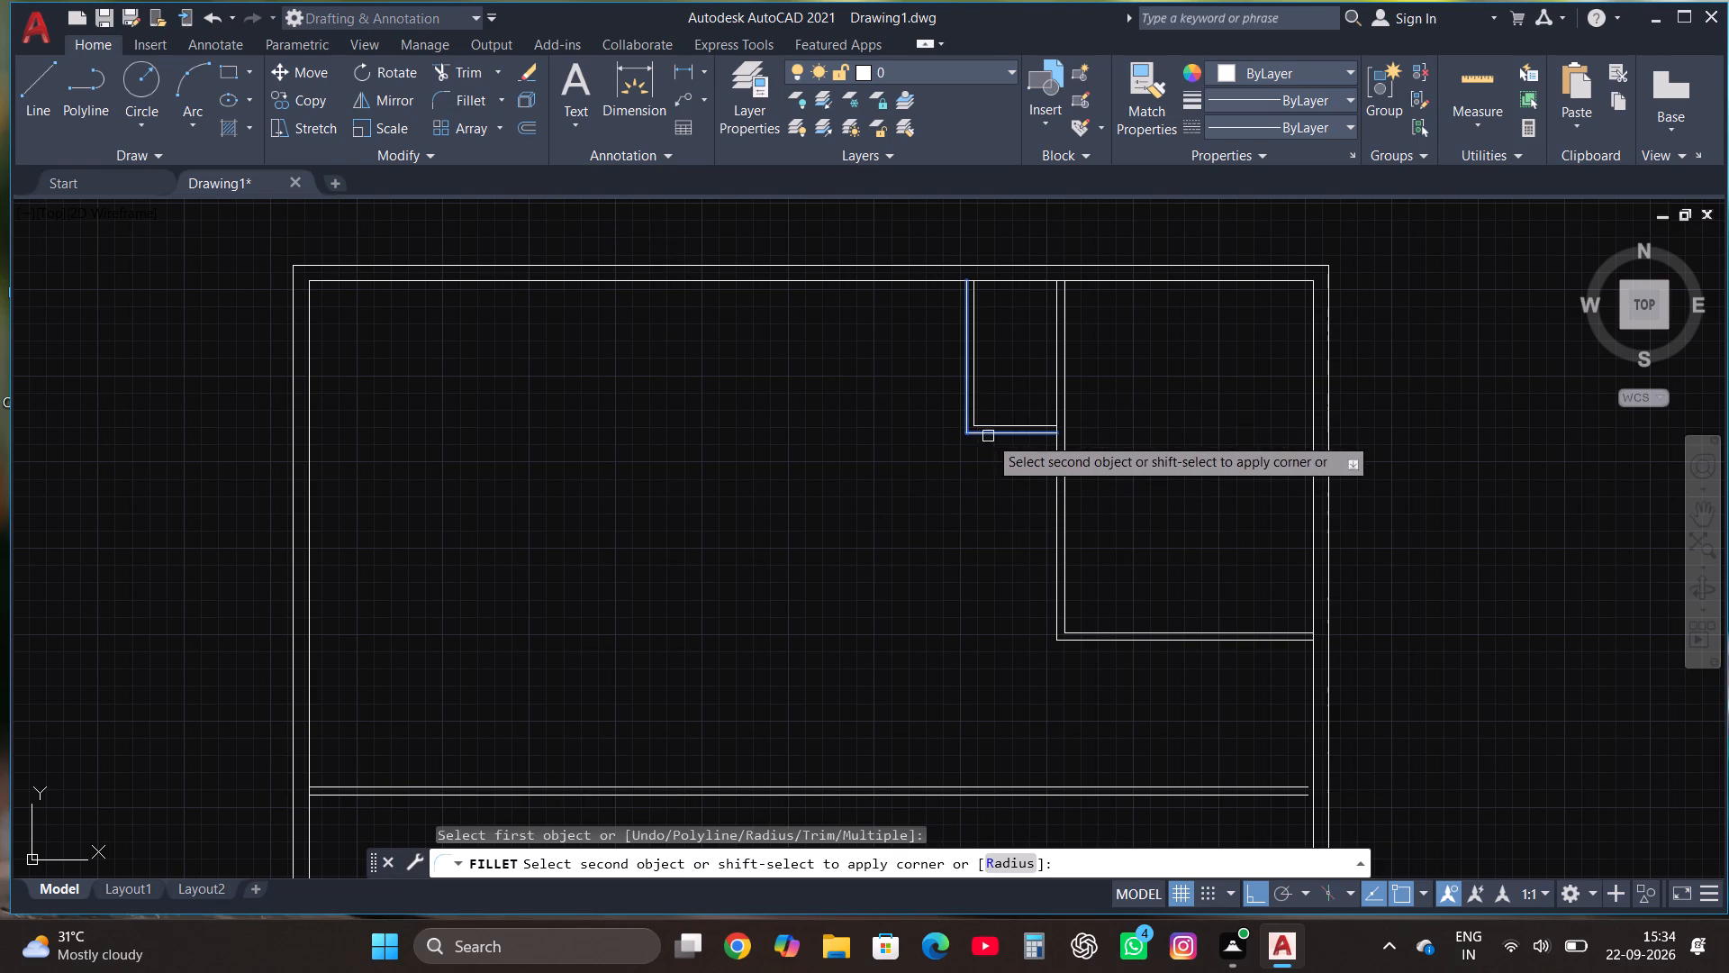
pyautogui.click(989, 436)
pyautogui.scroll(-1, 1079, 559)
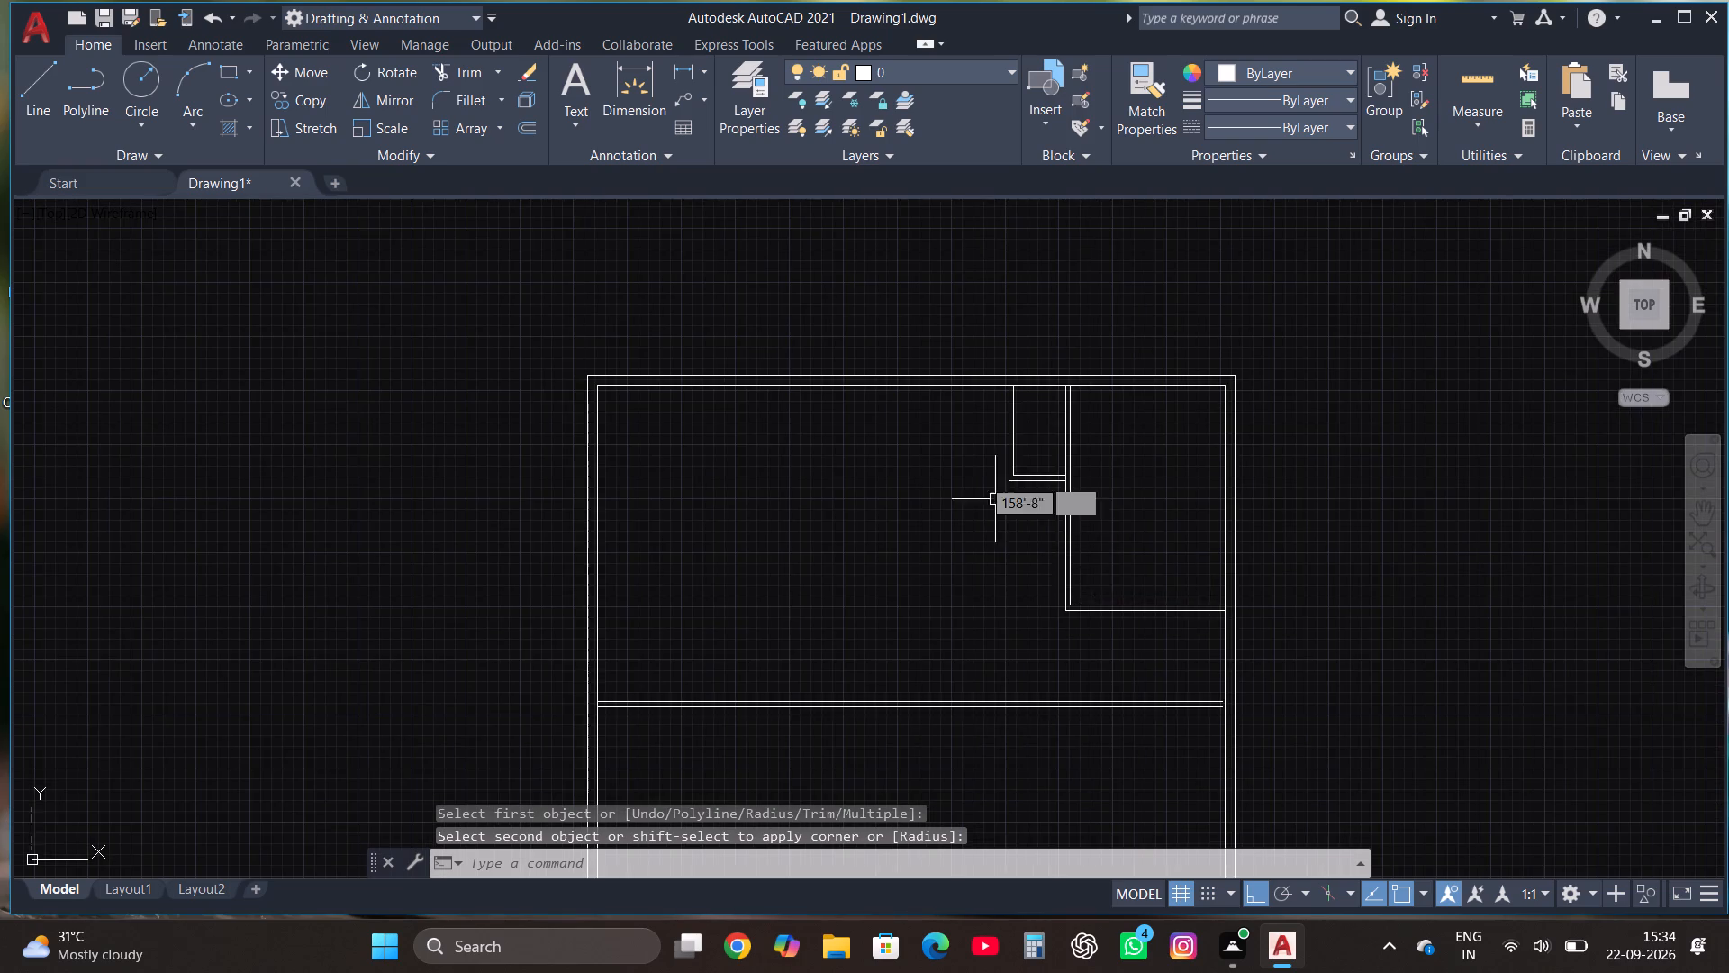
# Draw connected lines from the small room's outer upper-left corner: down level with the right room's inner bottom line, 10' left, and up past the top wall.
pyautogui.scroll(1, 969, 459)
pyautogui.click(27, 91)
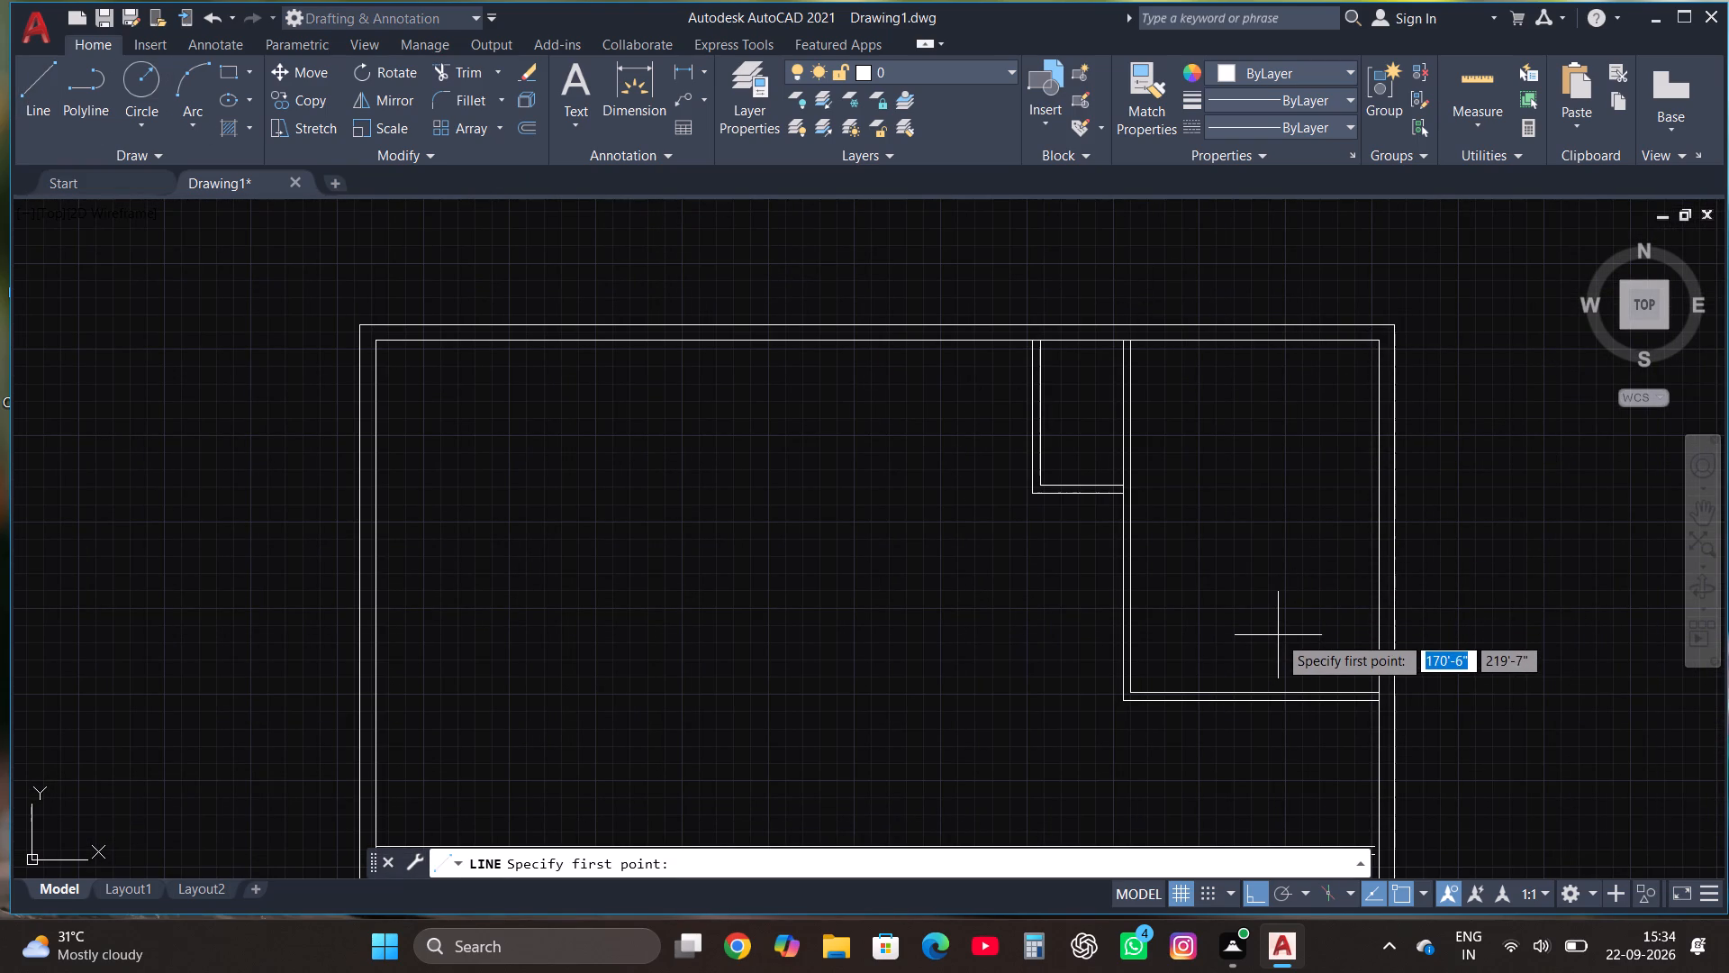
pyautogui.scroll(-1, 1300, 558)
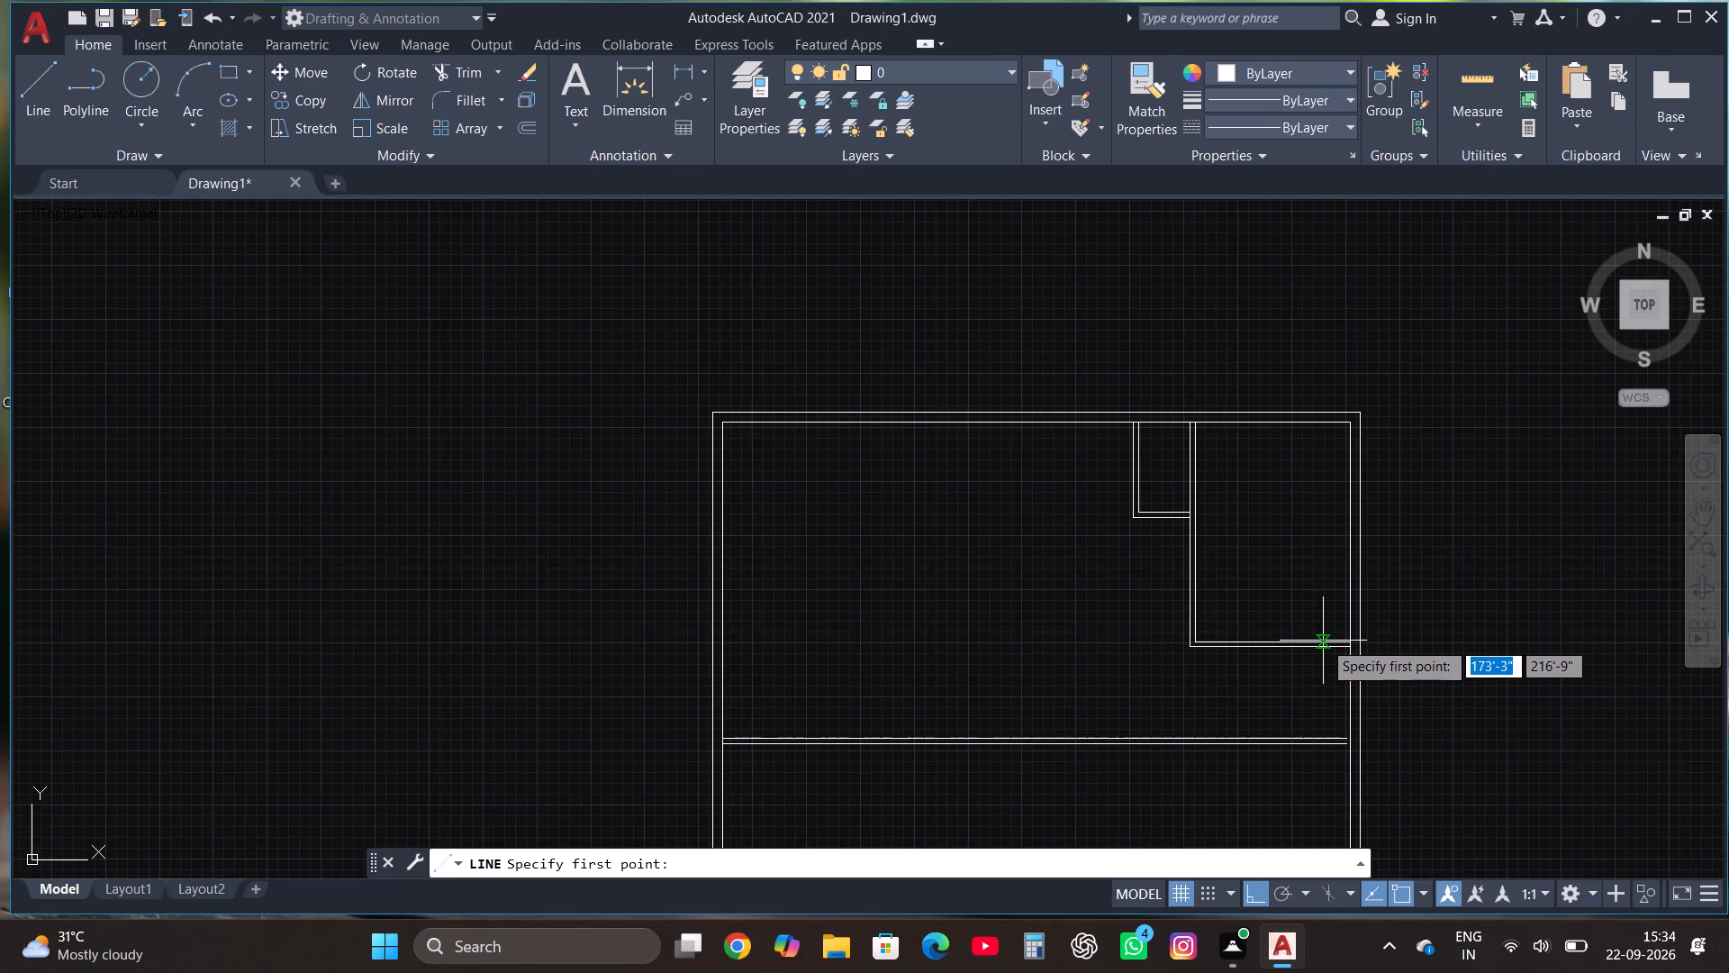
pyautogui.click(1134, 423)
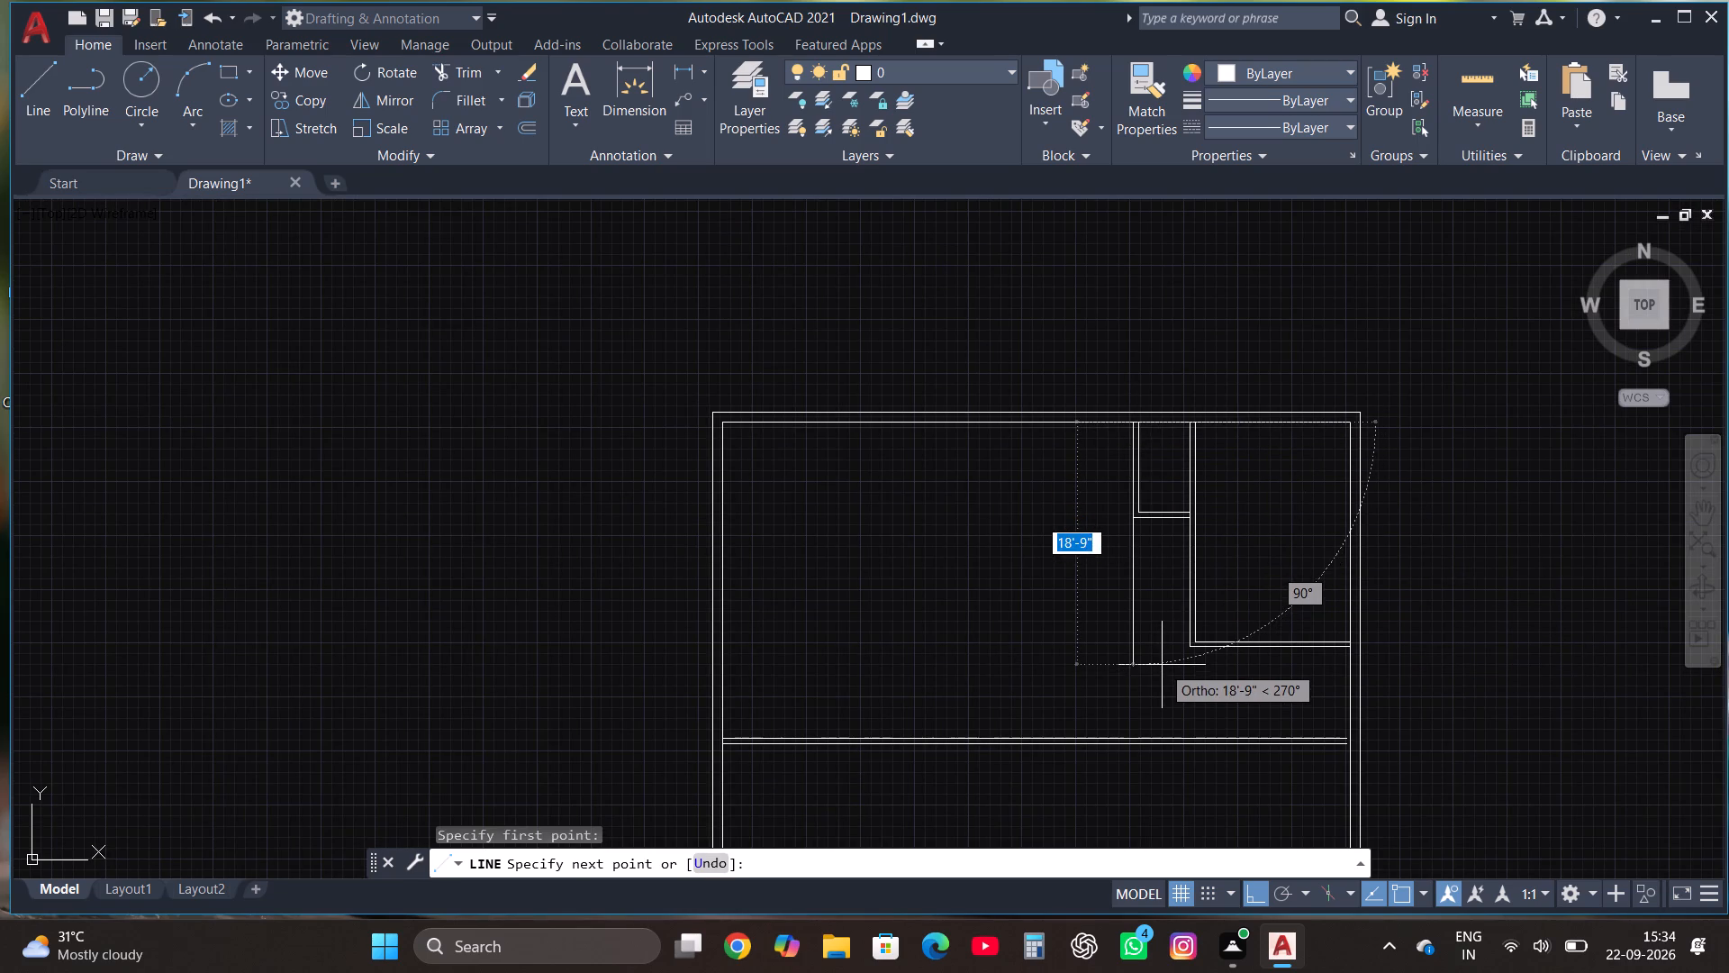
pyautogui.scroll(1, 1162, 665)
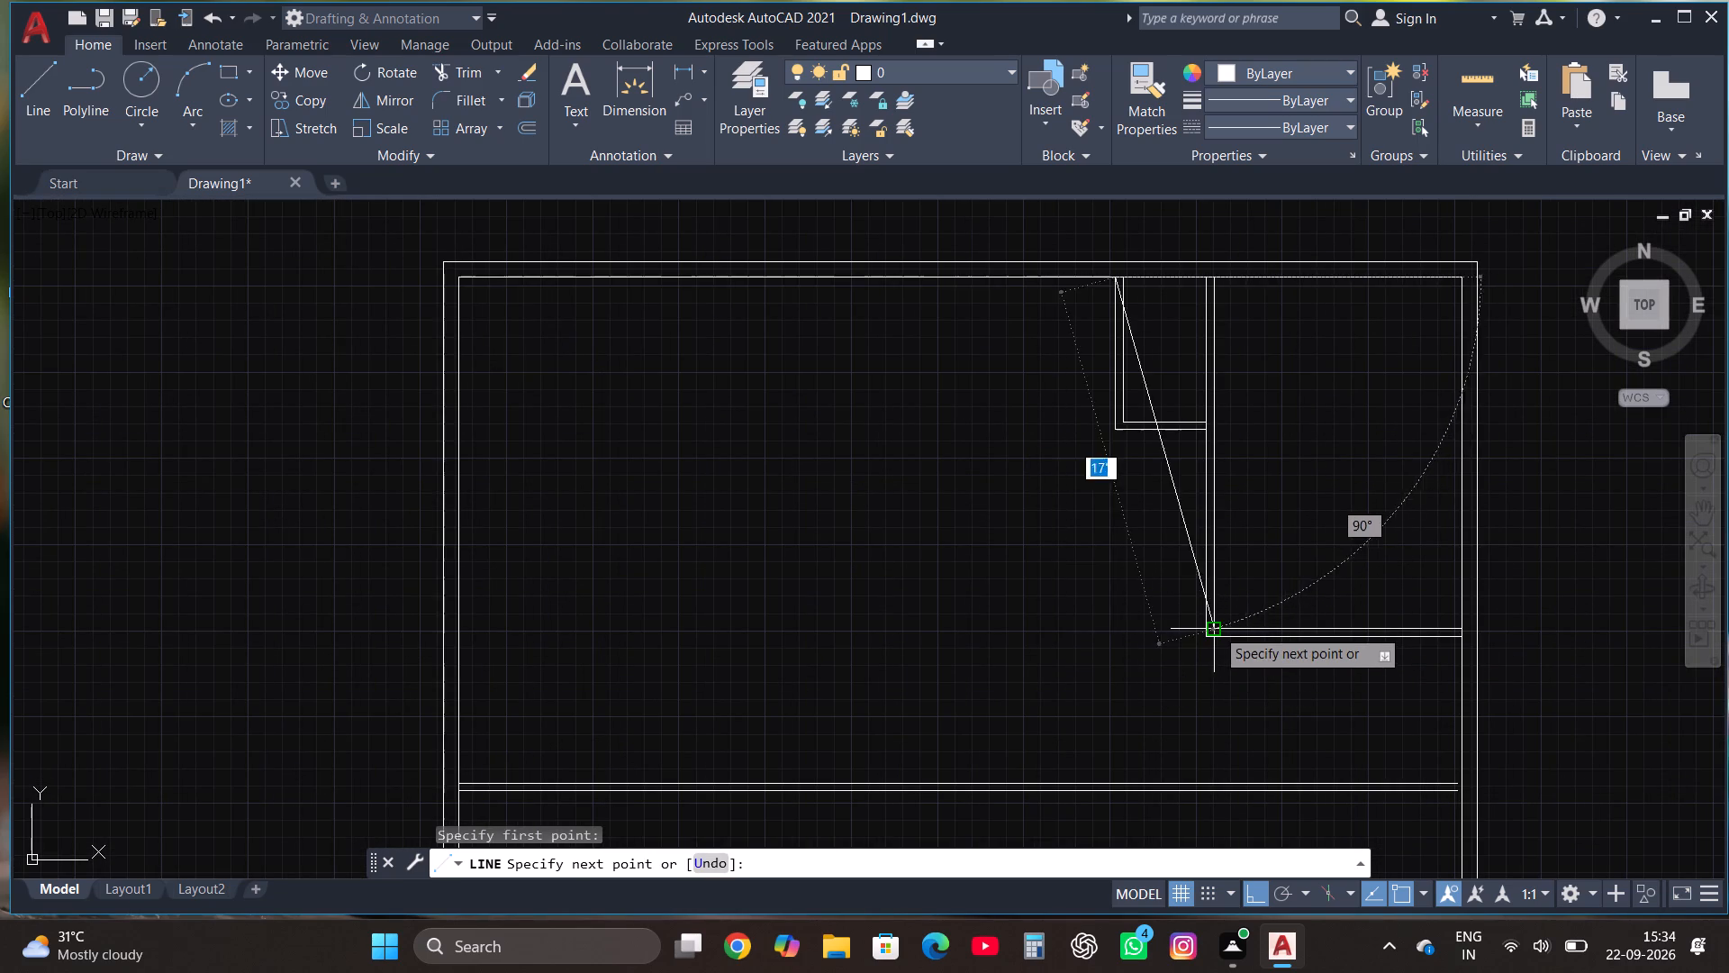
pyautogui.click(1132, 625)
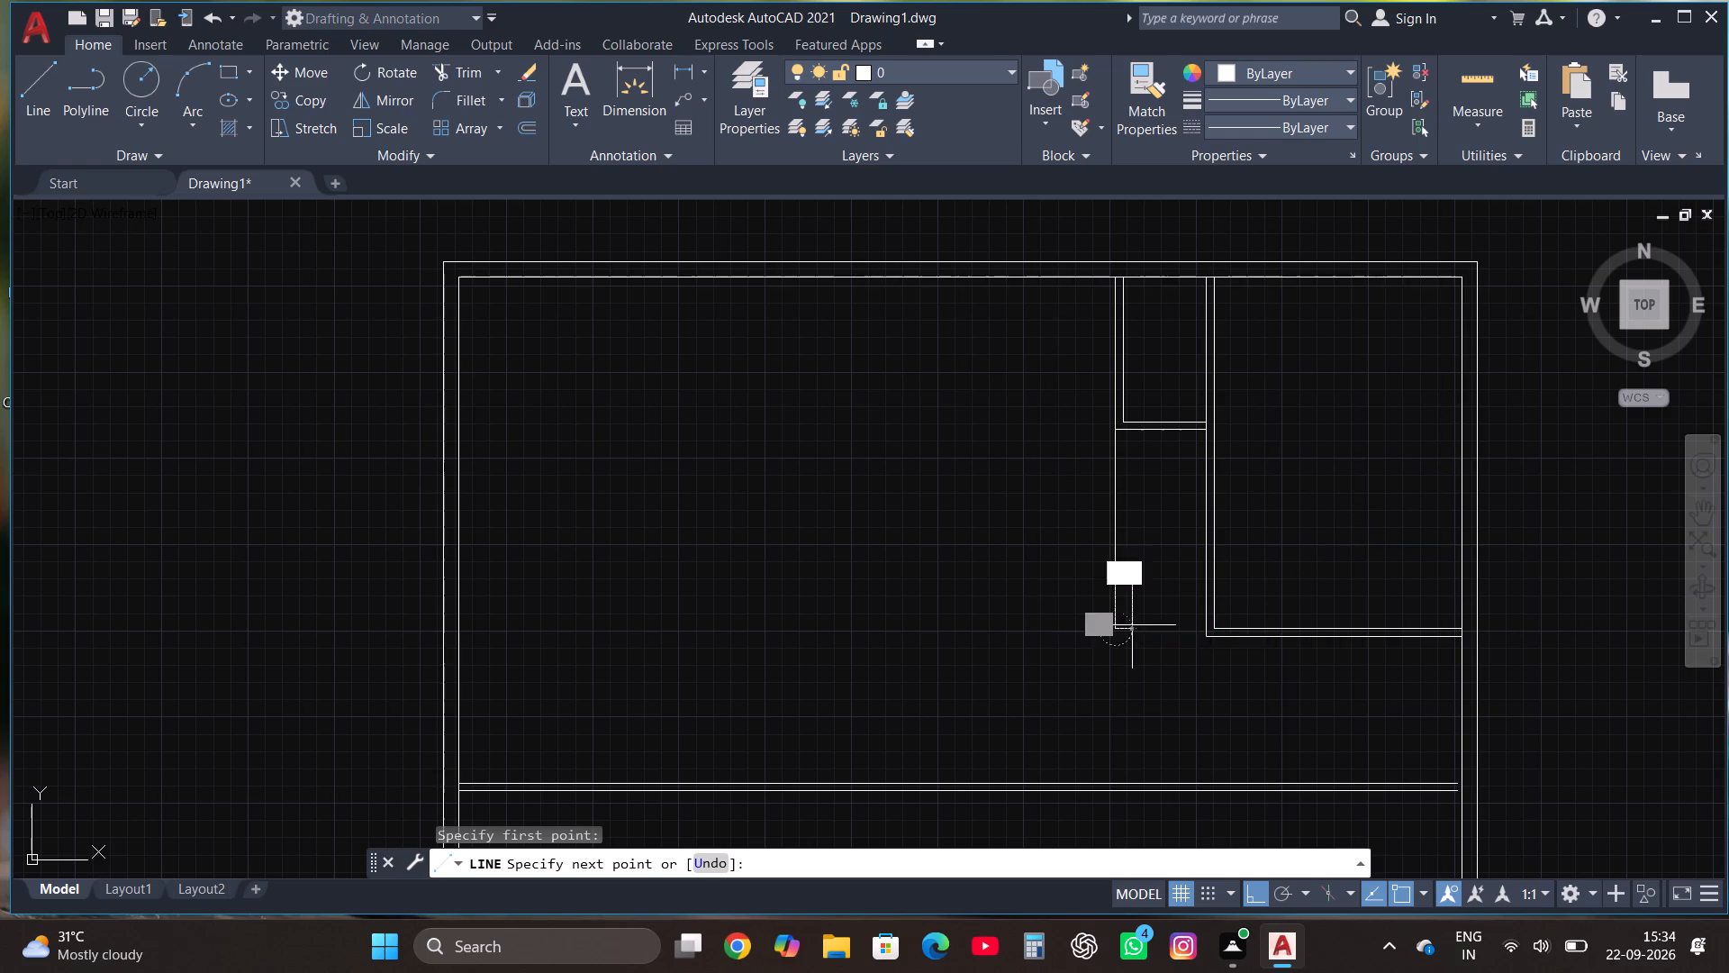
pyautogui.write("10'")
pyautogui.press('Return')
pyautogui.scroll(-1, 961, 615)
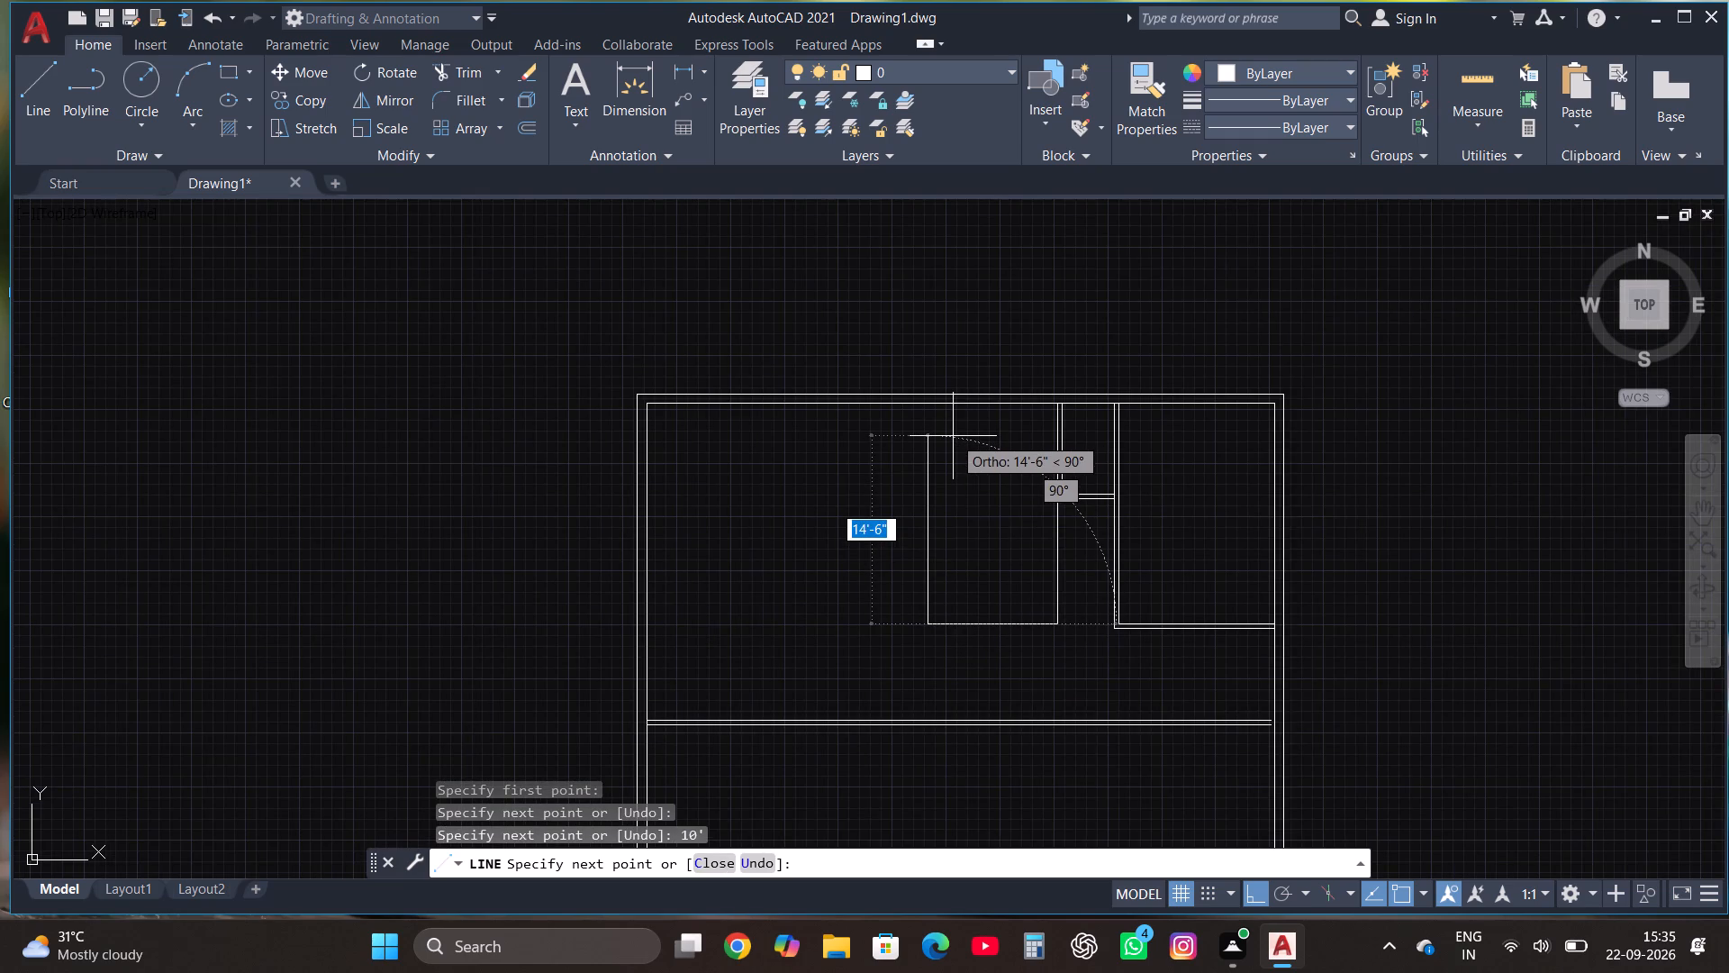
pyautogui.scroll(2, 952, 321)
pyautogui.click(946, 401)
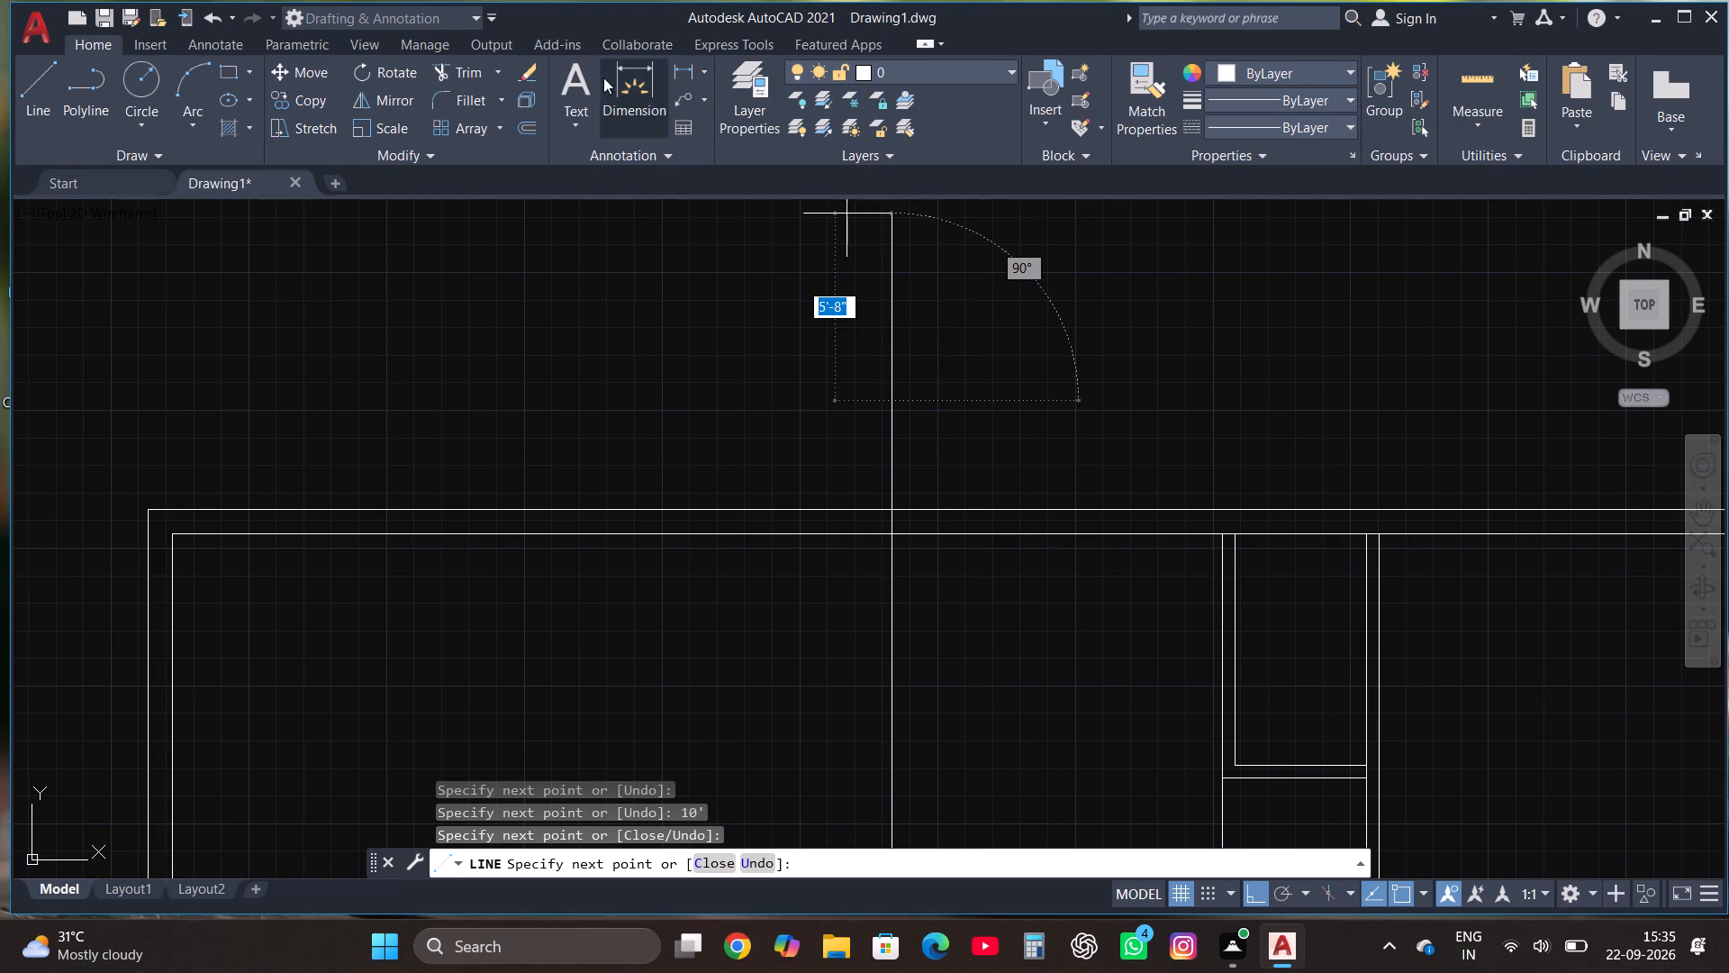
# Trim the new left line where it crosses and runs beyond the top outer wall.
pyautogui.click(466, 73)
pyautogui.click(894, 433)
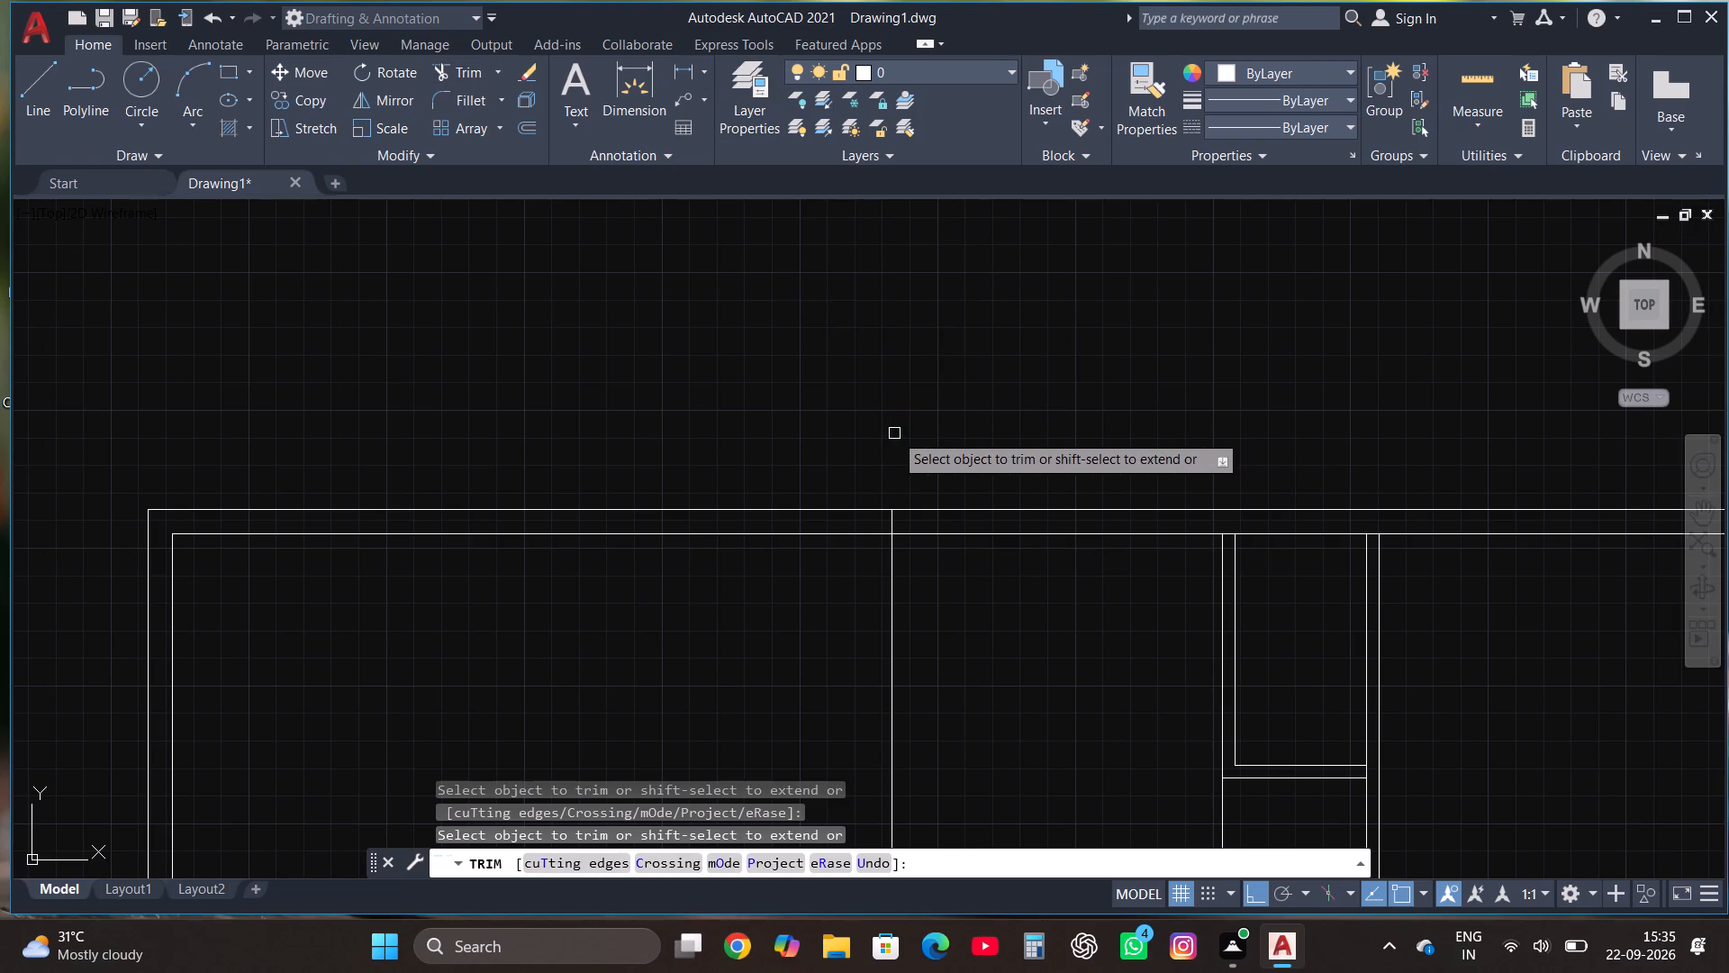
pyautogui.click(889, 523)
pyautogui.scroll(-3, 901, 407)
pyautogui.press('Escape')
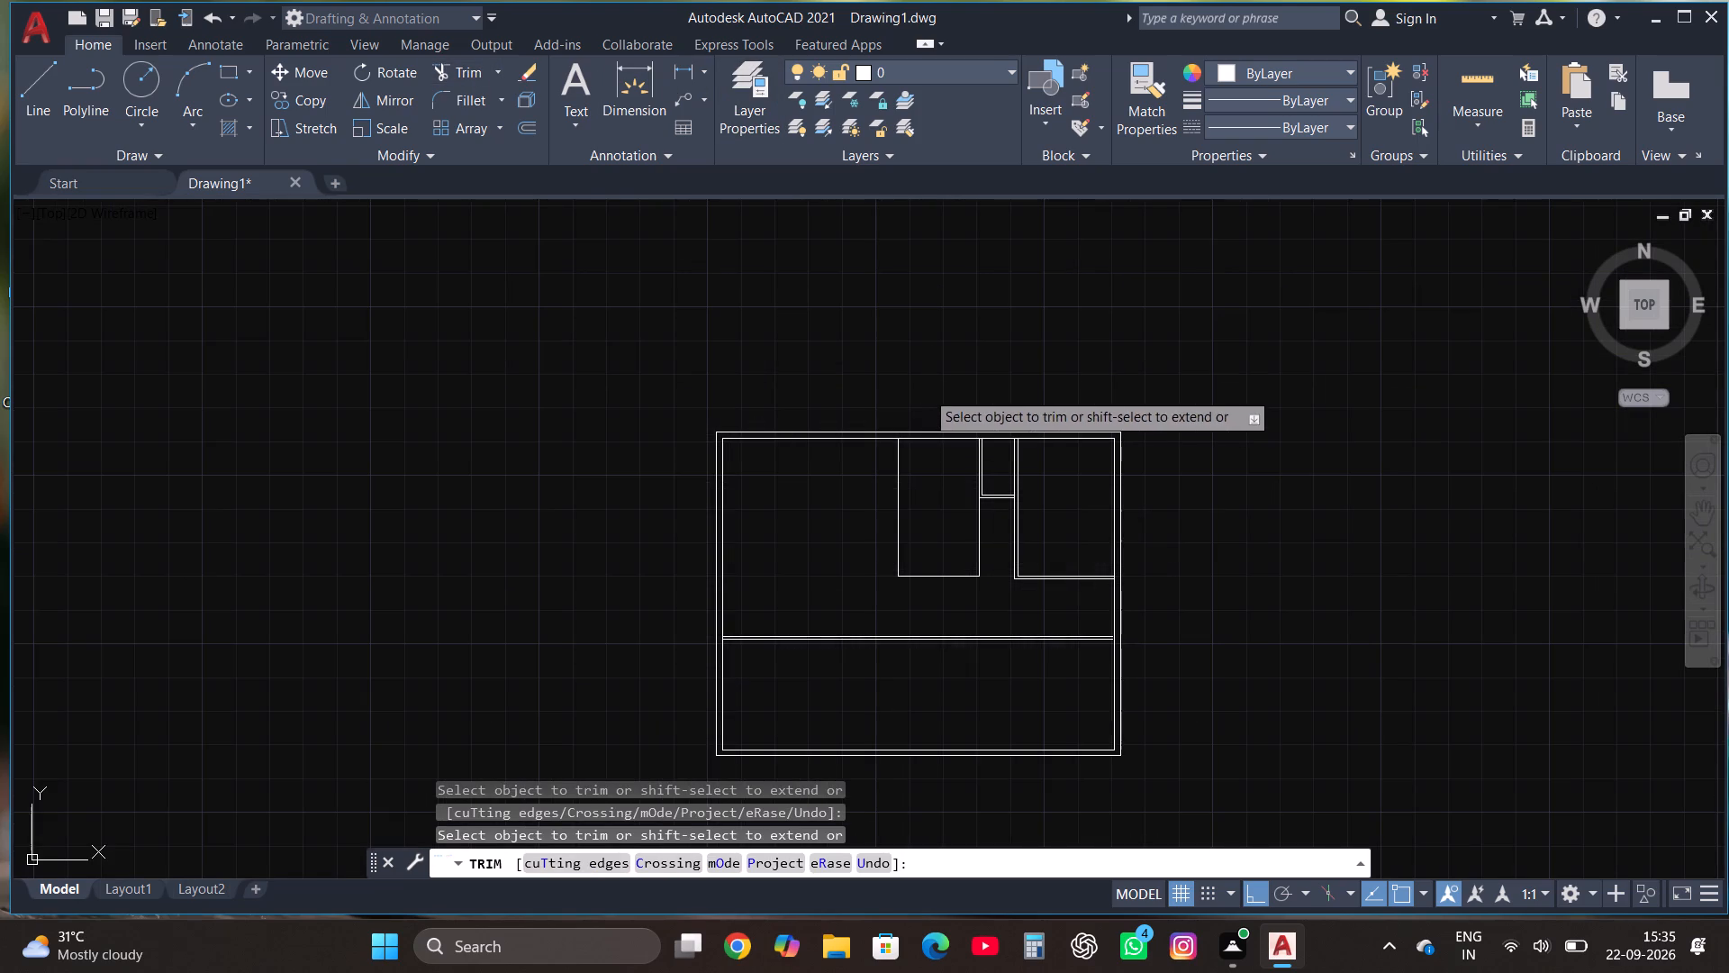
# Offset the 10' wide room's right line to the right by 4.5".
pyautogui.scroll(2, 919, 592)
pyautogui.moveTo(916, 587); pyautogui.dragTo(895, 554)
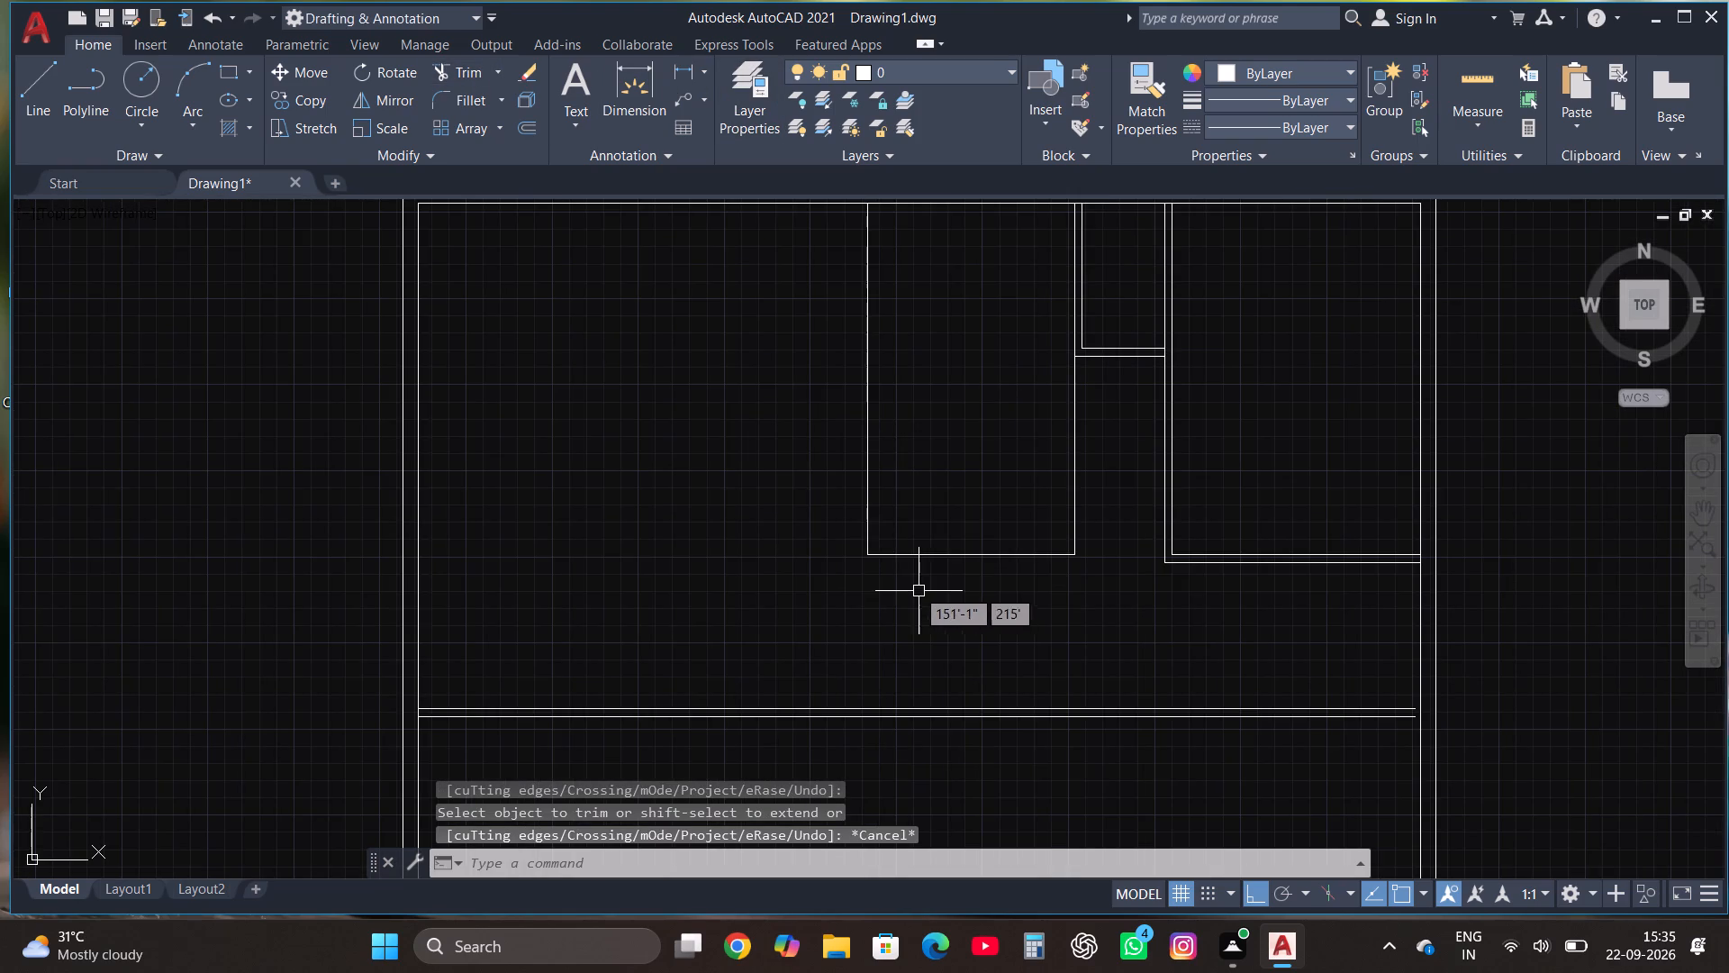
pyautogui.moveTo(895, 554); pyautogui.dragTo(881, 528)
pyautogui.click(838, 463)
pyautogui.click(520, 128)
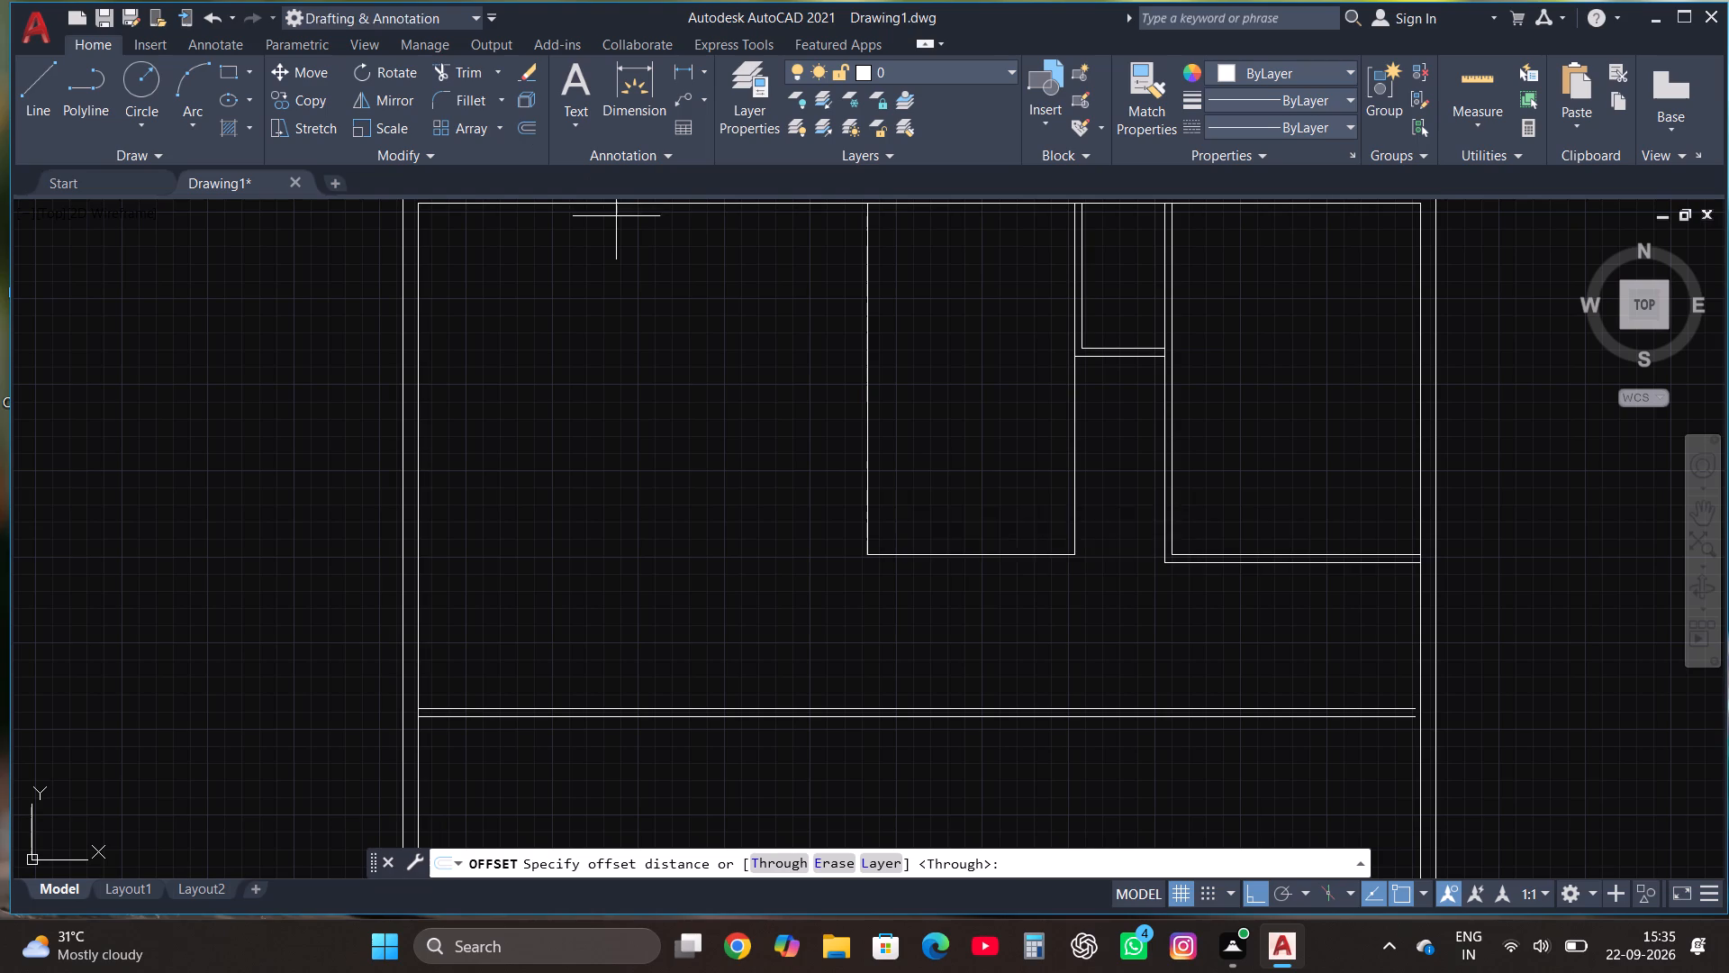
pyautogui.click(1075, 451)
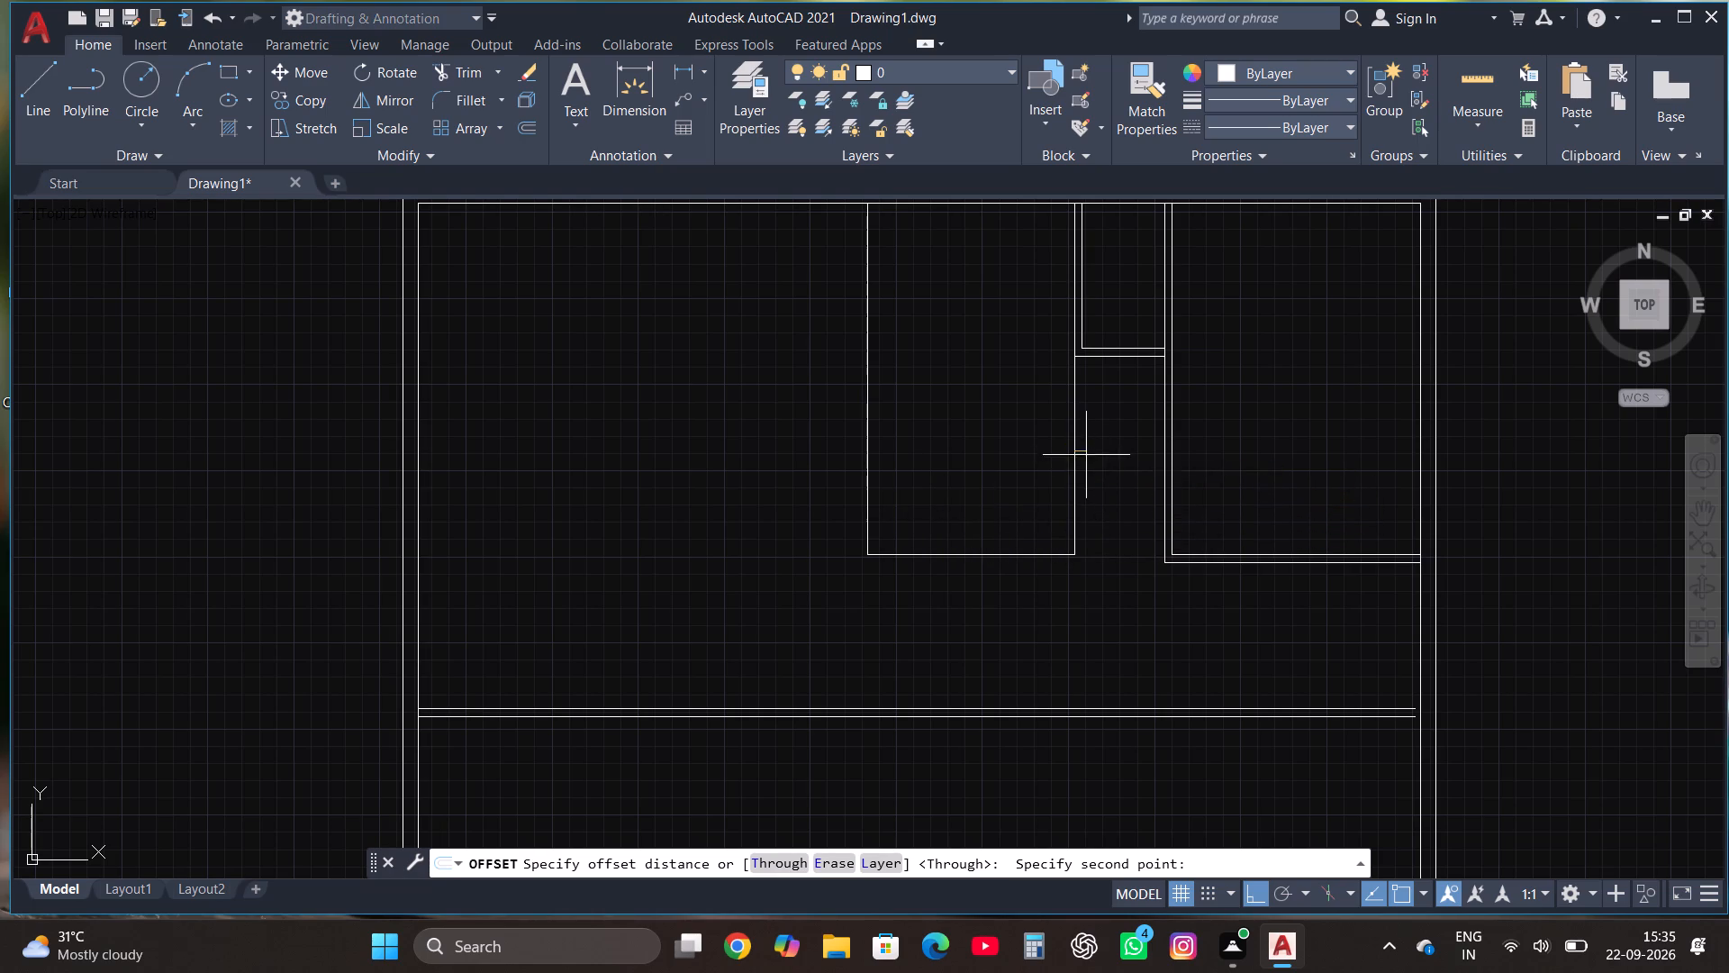
pyautogui.click(1089, 459)
pyautogui.click(1075, 430)
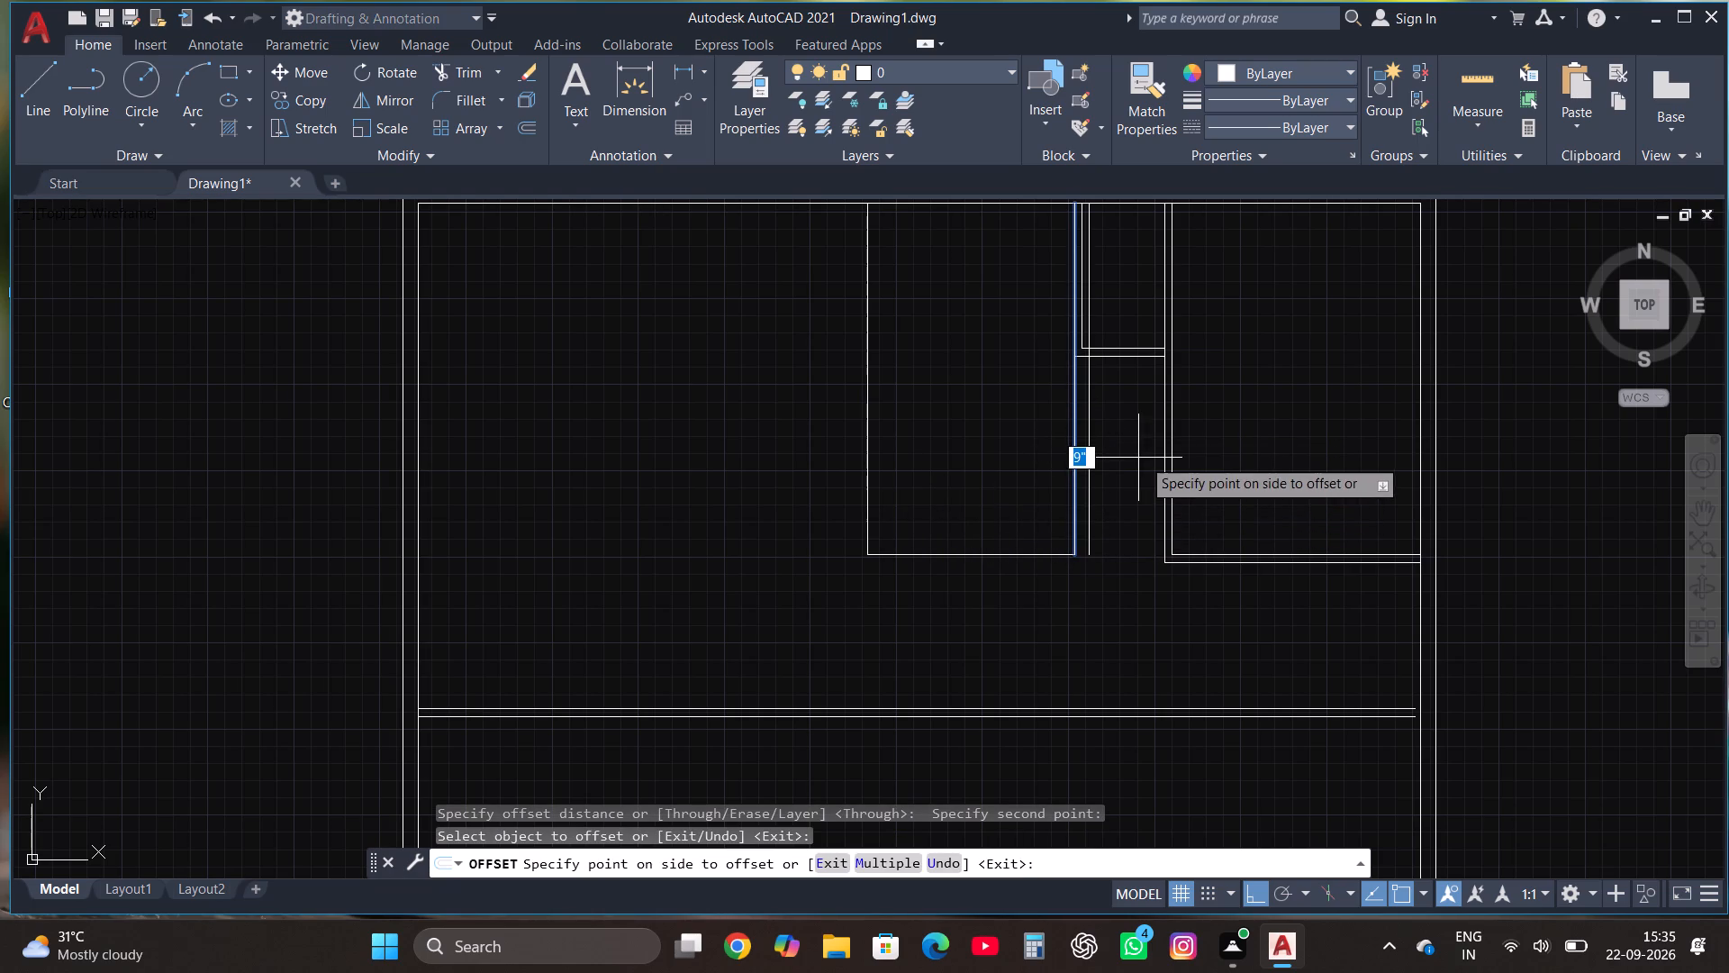
pyautogui.write('4.5"')
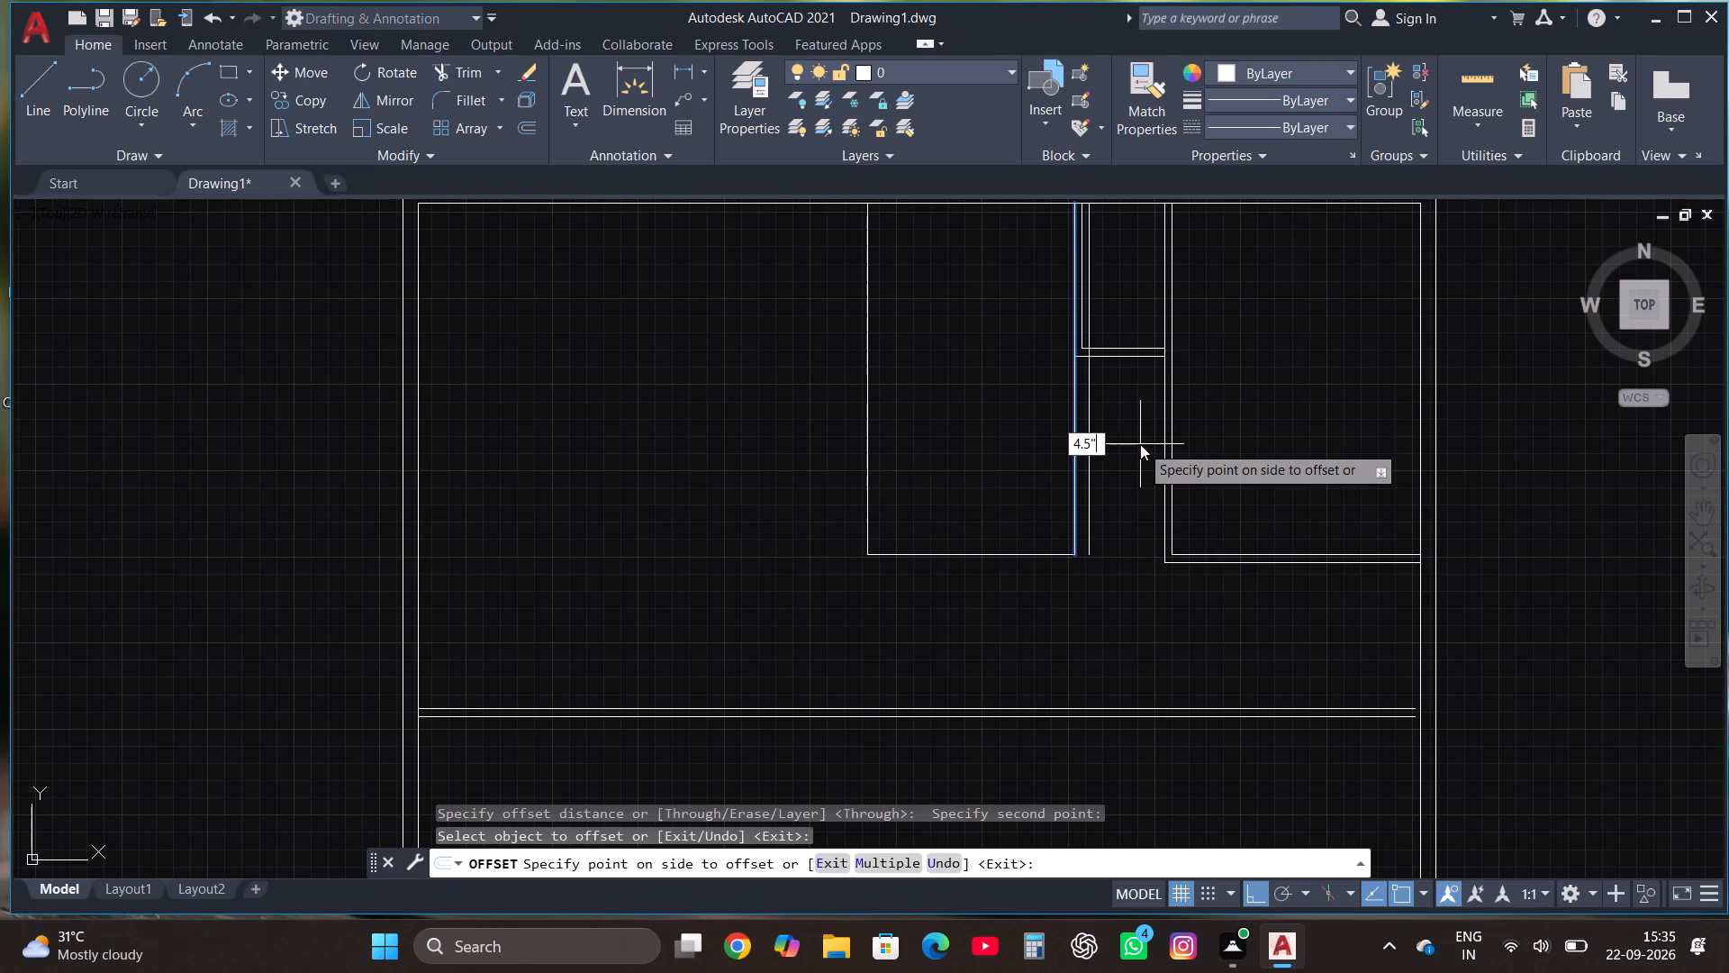
pyautogui.press('Return')
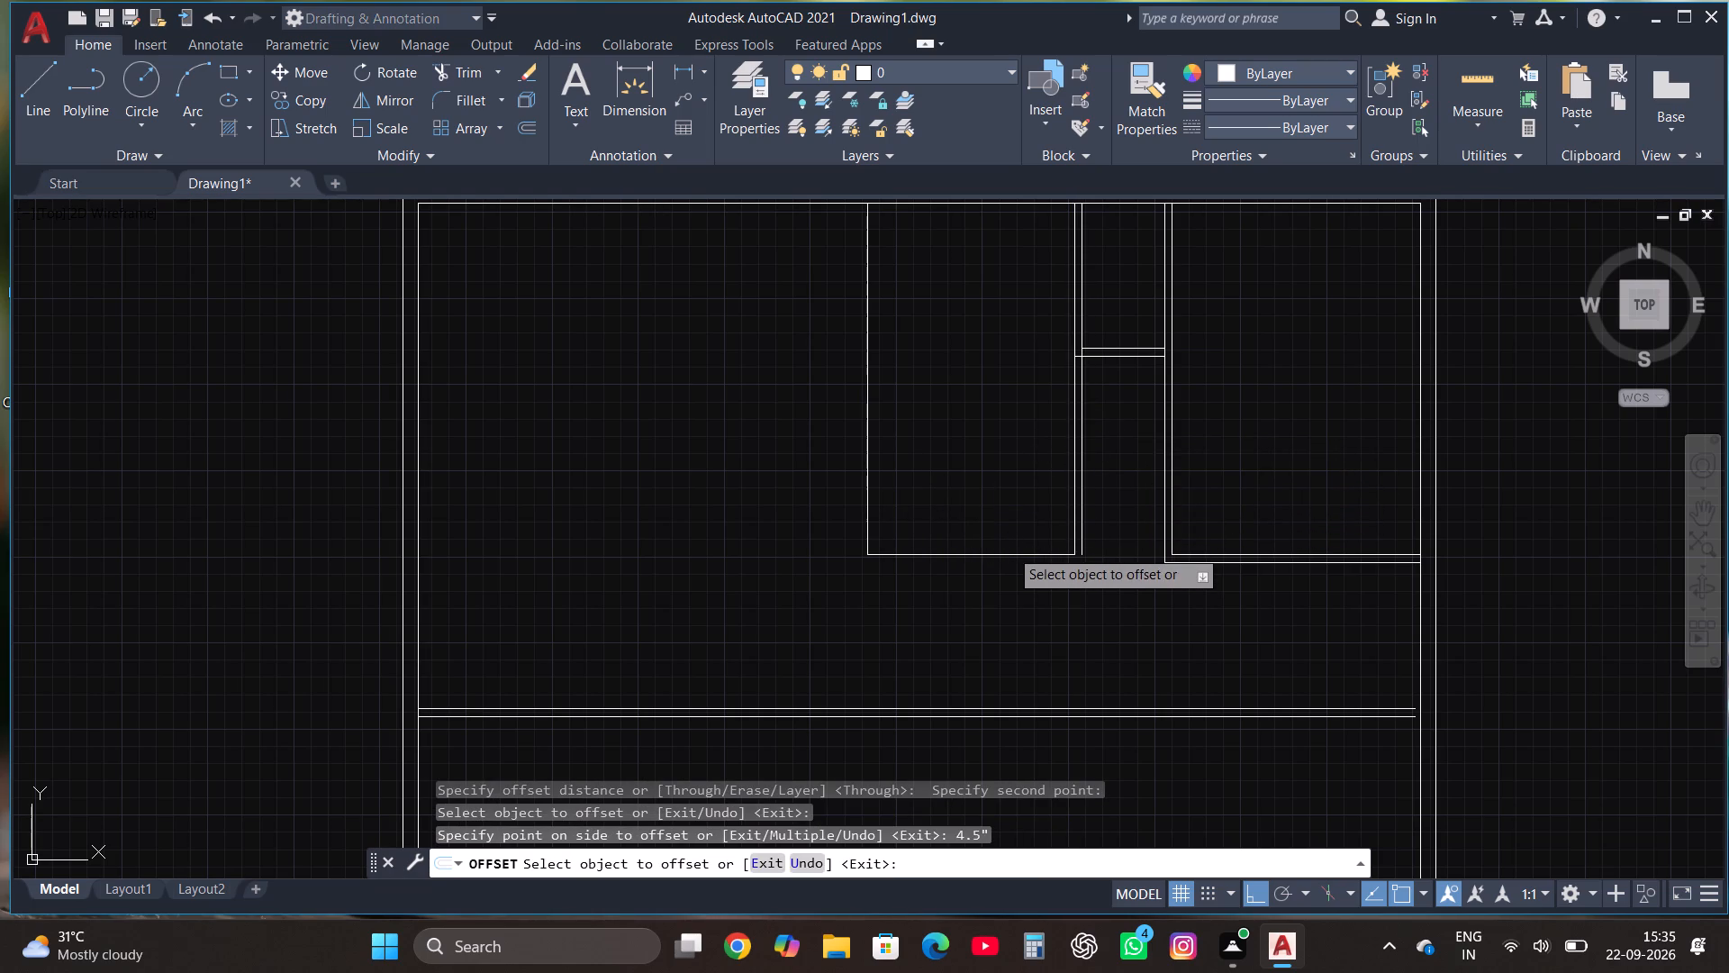
# Offset the 10' wide room's bottom line downward and its left line to the left by 4.5" each.
pyautogui.click(1009, 549)
pyautogui.click(1009, 558)
pyautogui.write('4.5"')
pyautogui.press('Return')
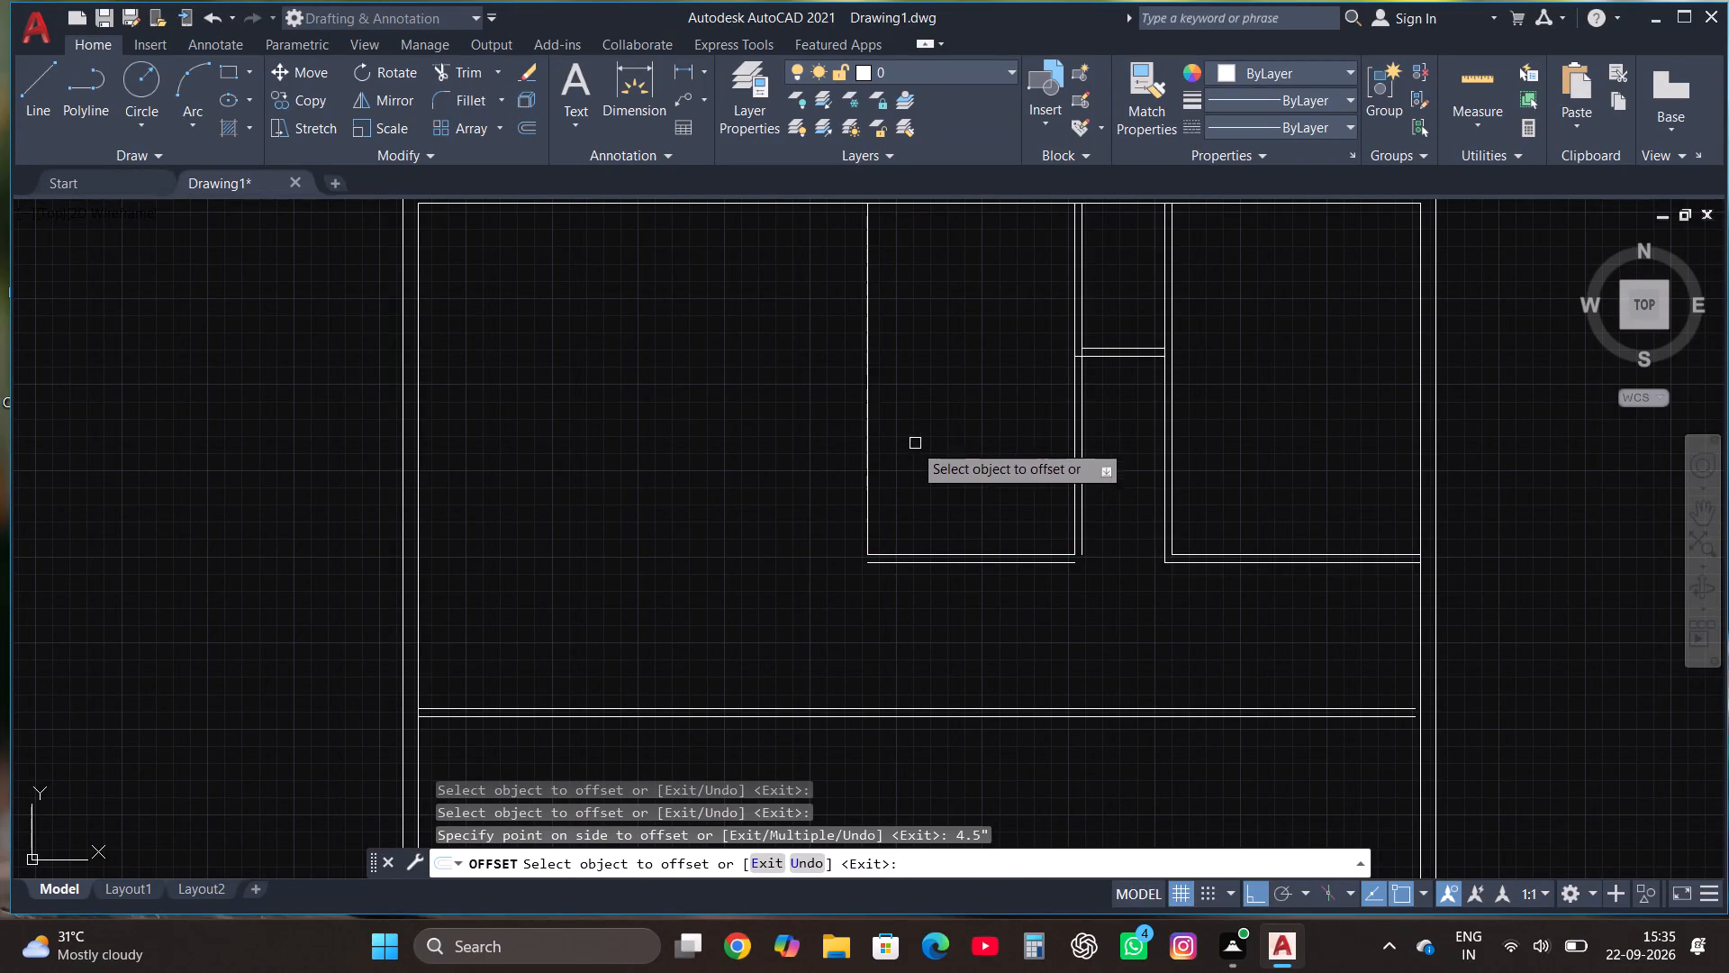
pyautogui.click(863, 430)
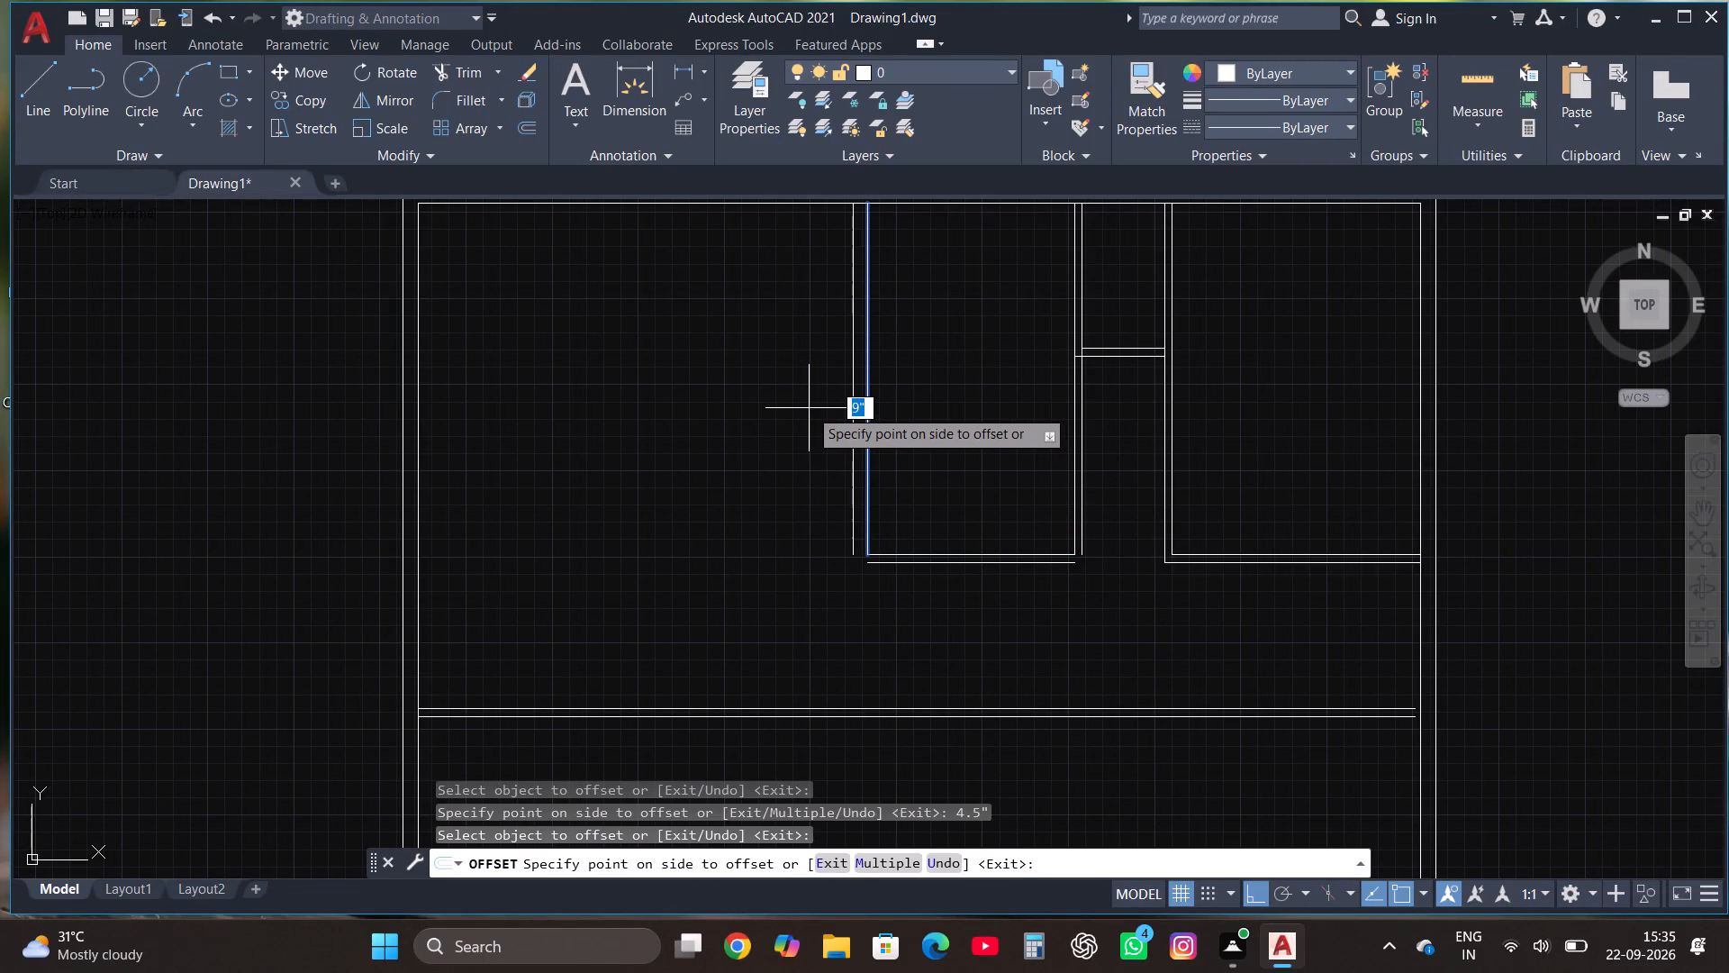
pyautogui.write('4.5"')
pyautogui.press('Return')
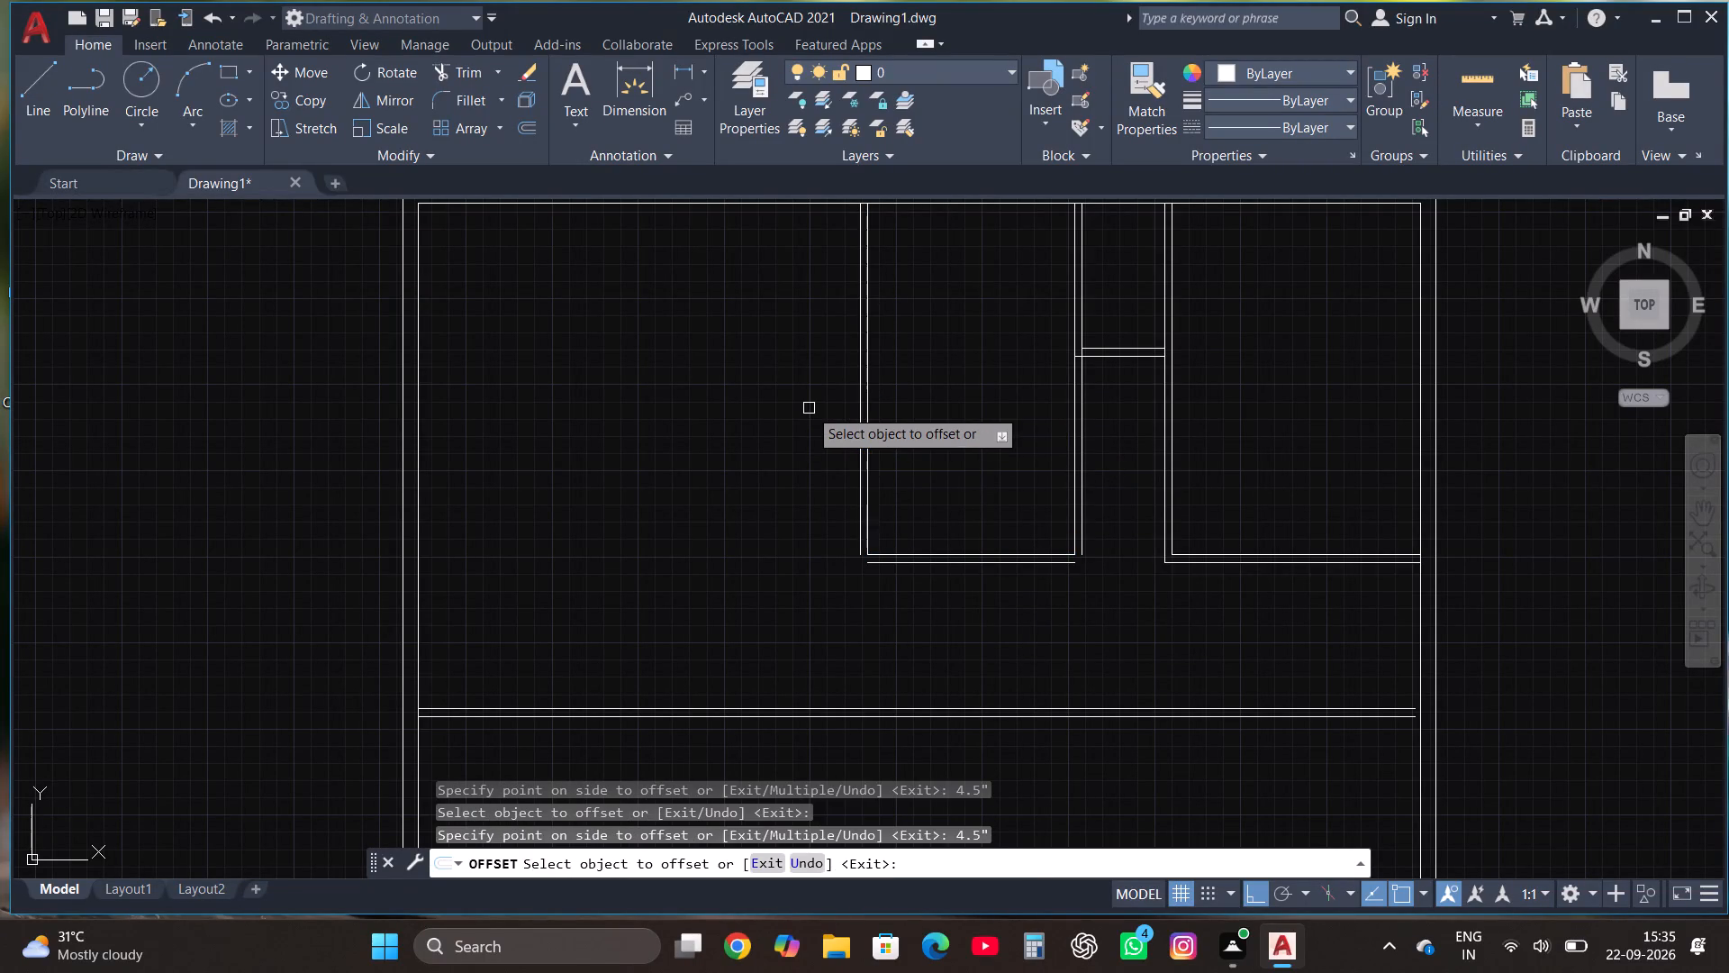
# Fillet the offset wall lines so they meet at the 10' wide room's outer bottom-left and bottom-right corners.
pyautogui.click(444, 92)
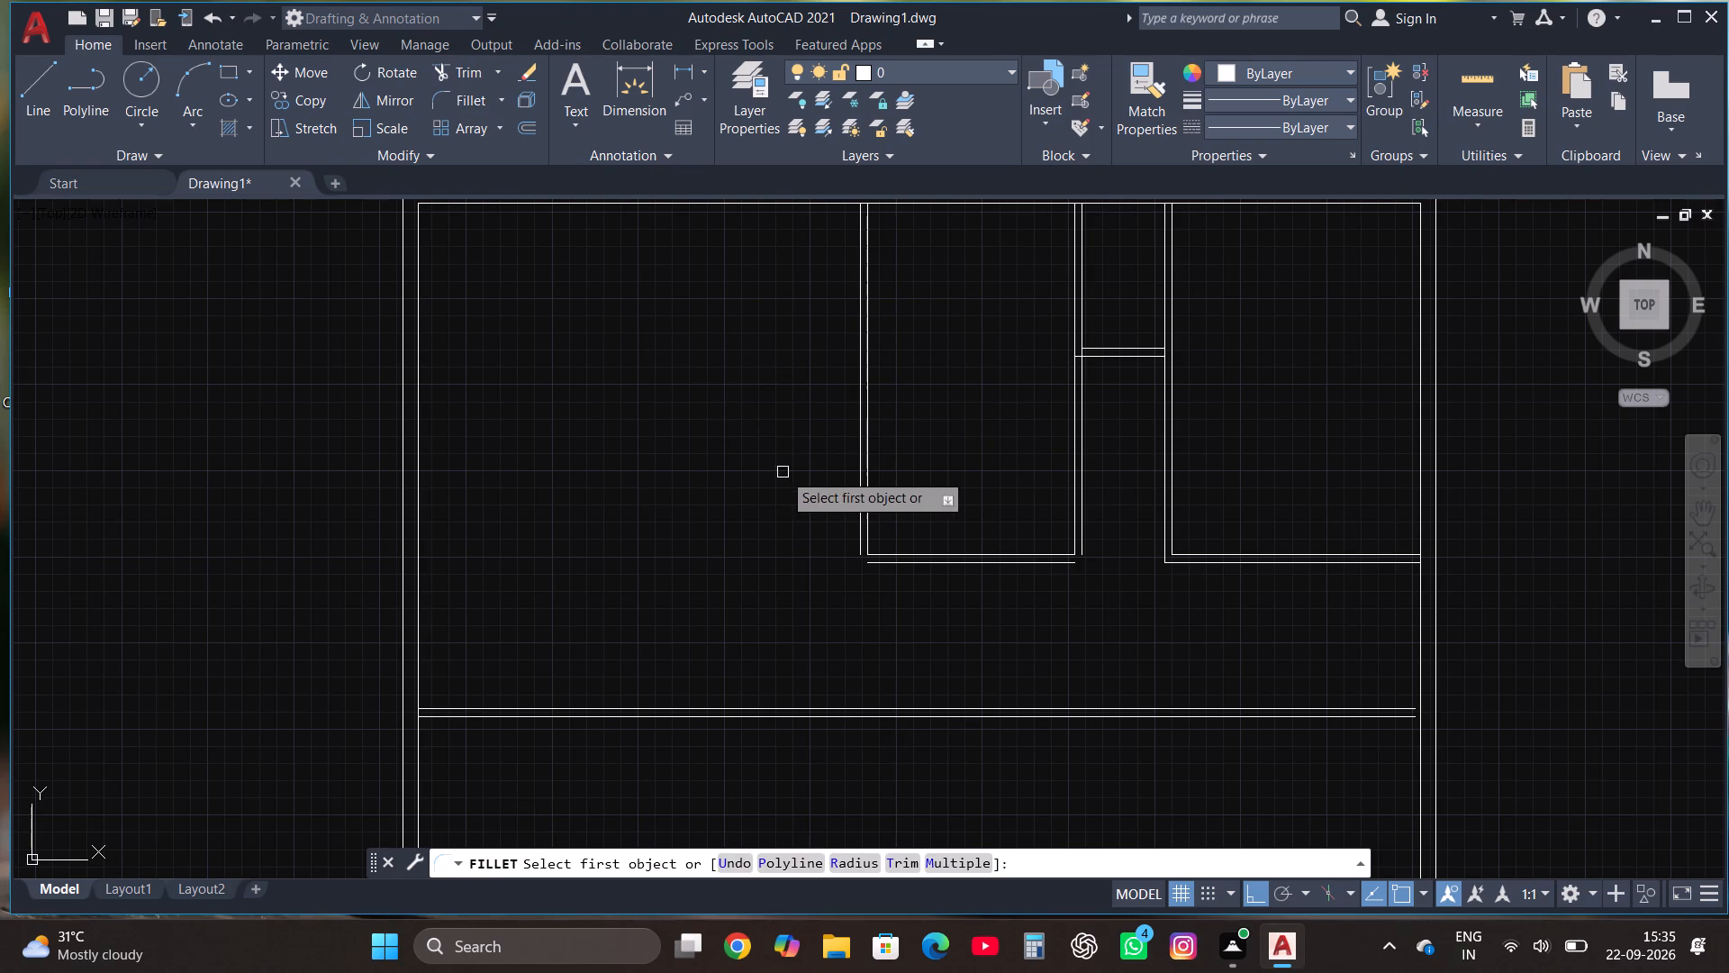
pyautogui.click(855, 486)
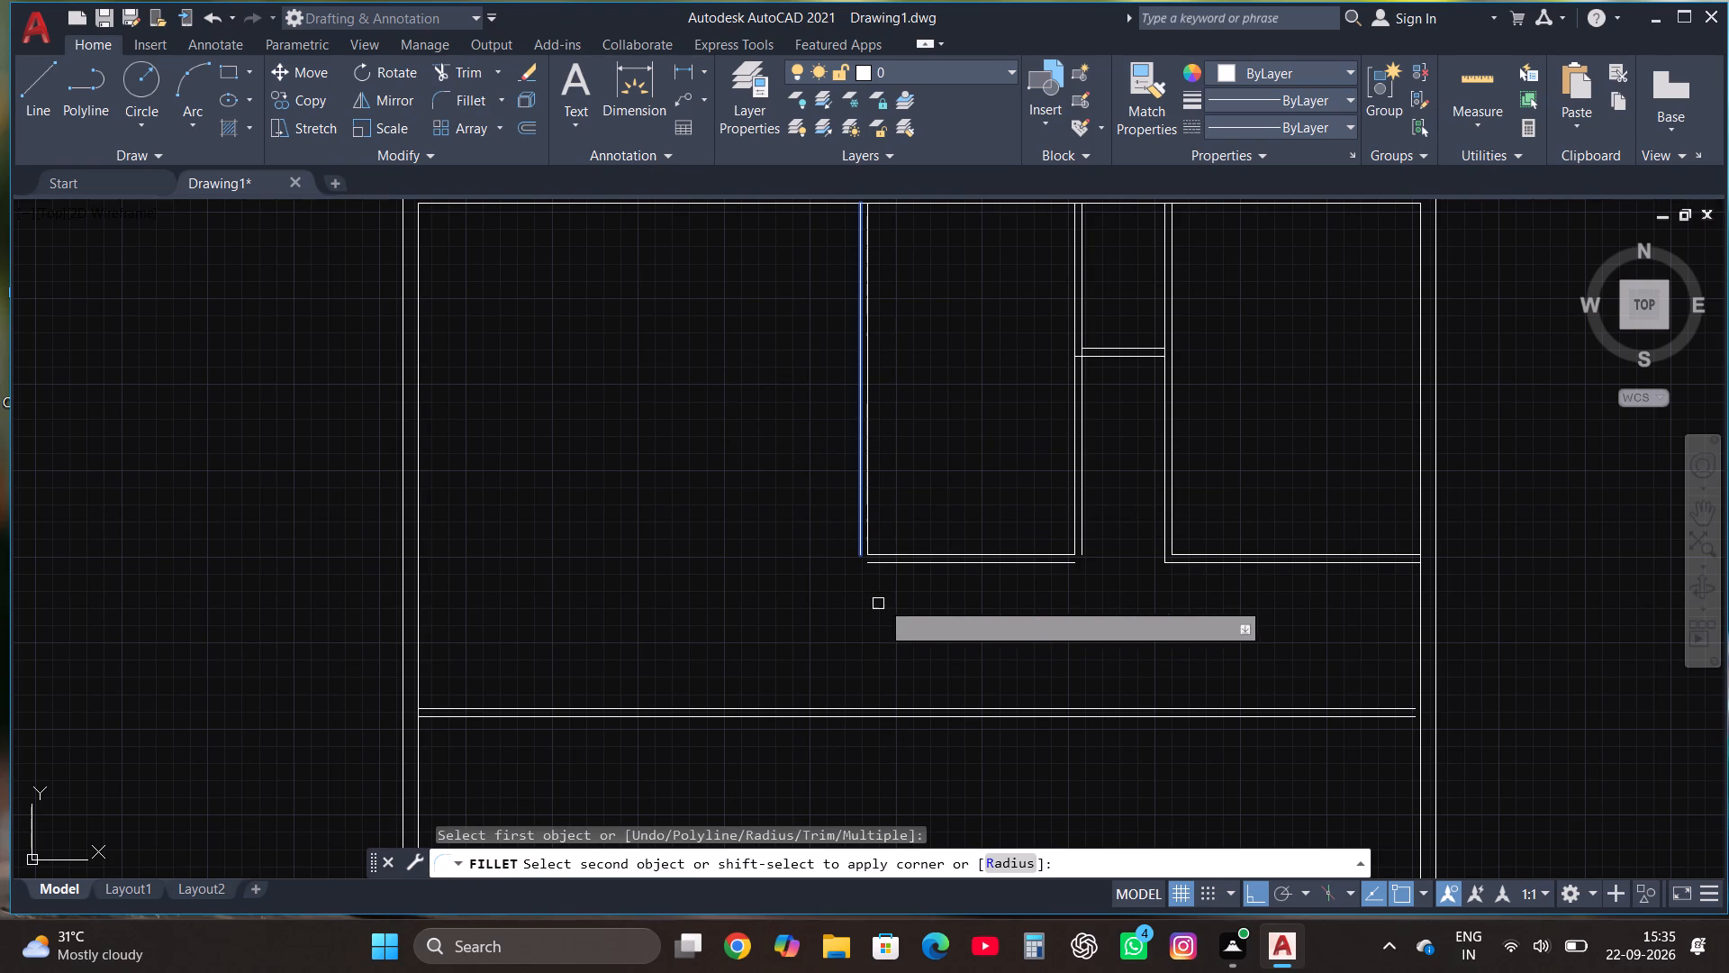
pyautogui.click(909, 566)
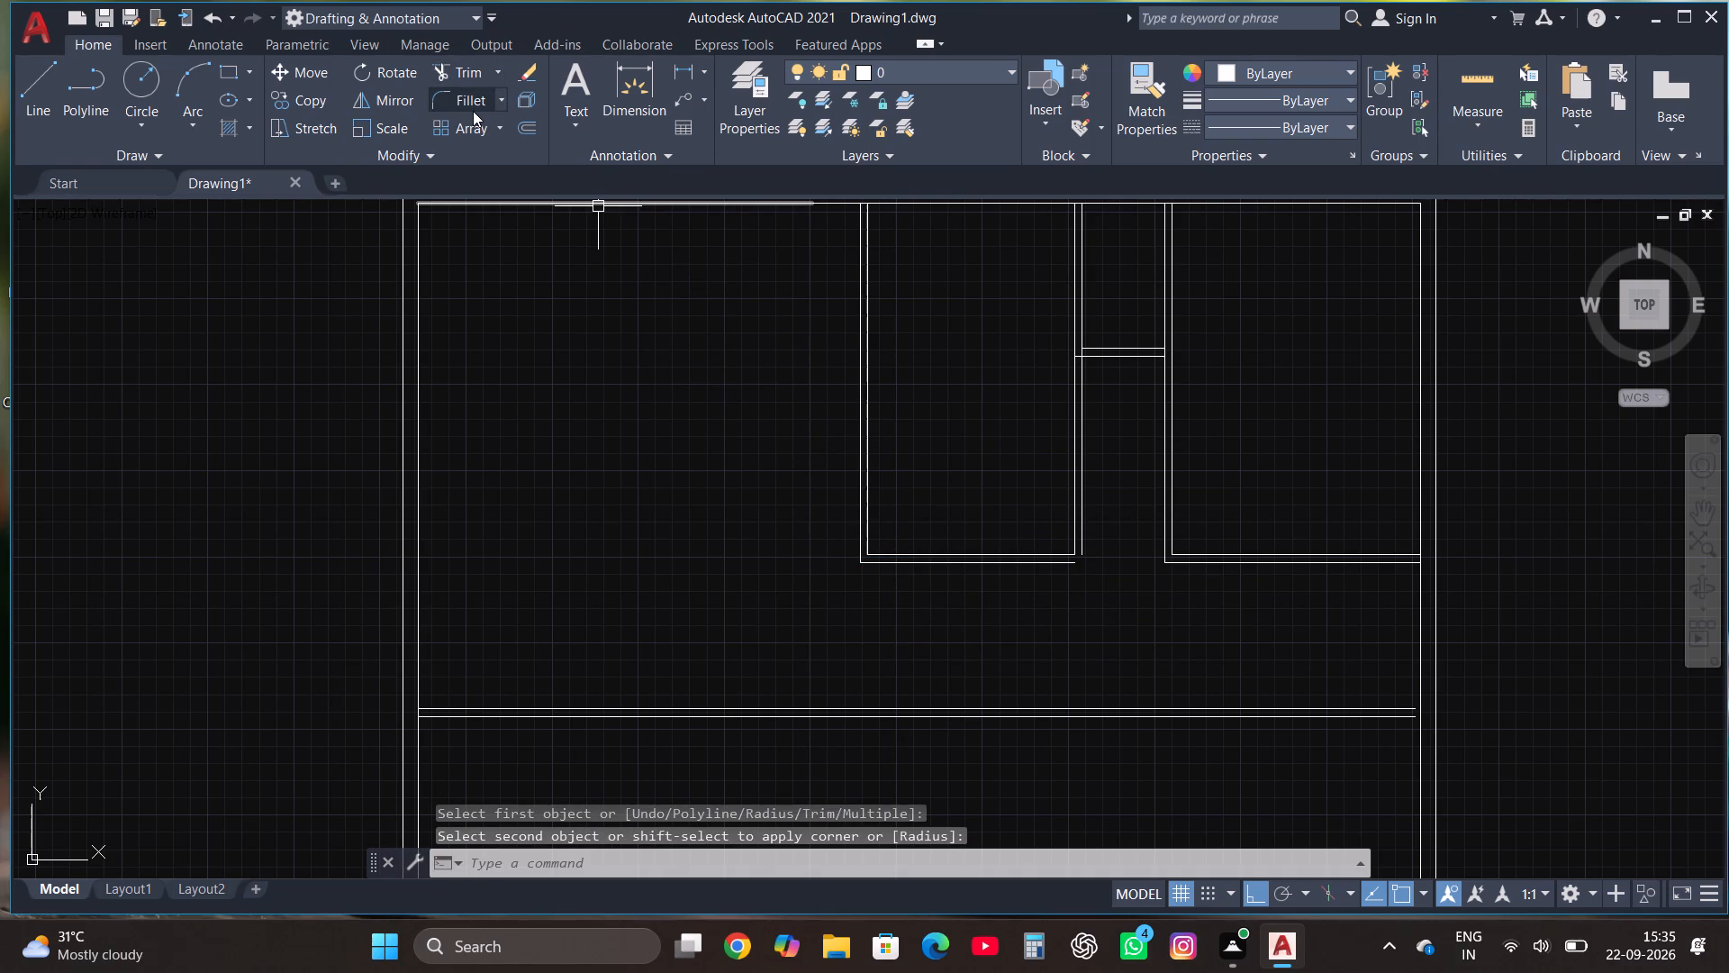
pyautogui.click(473, 111)
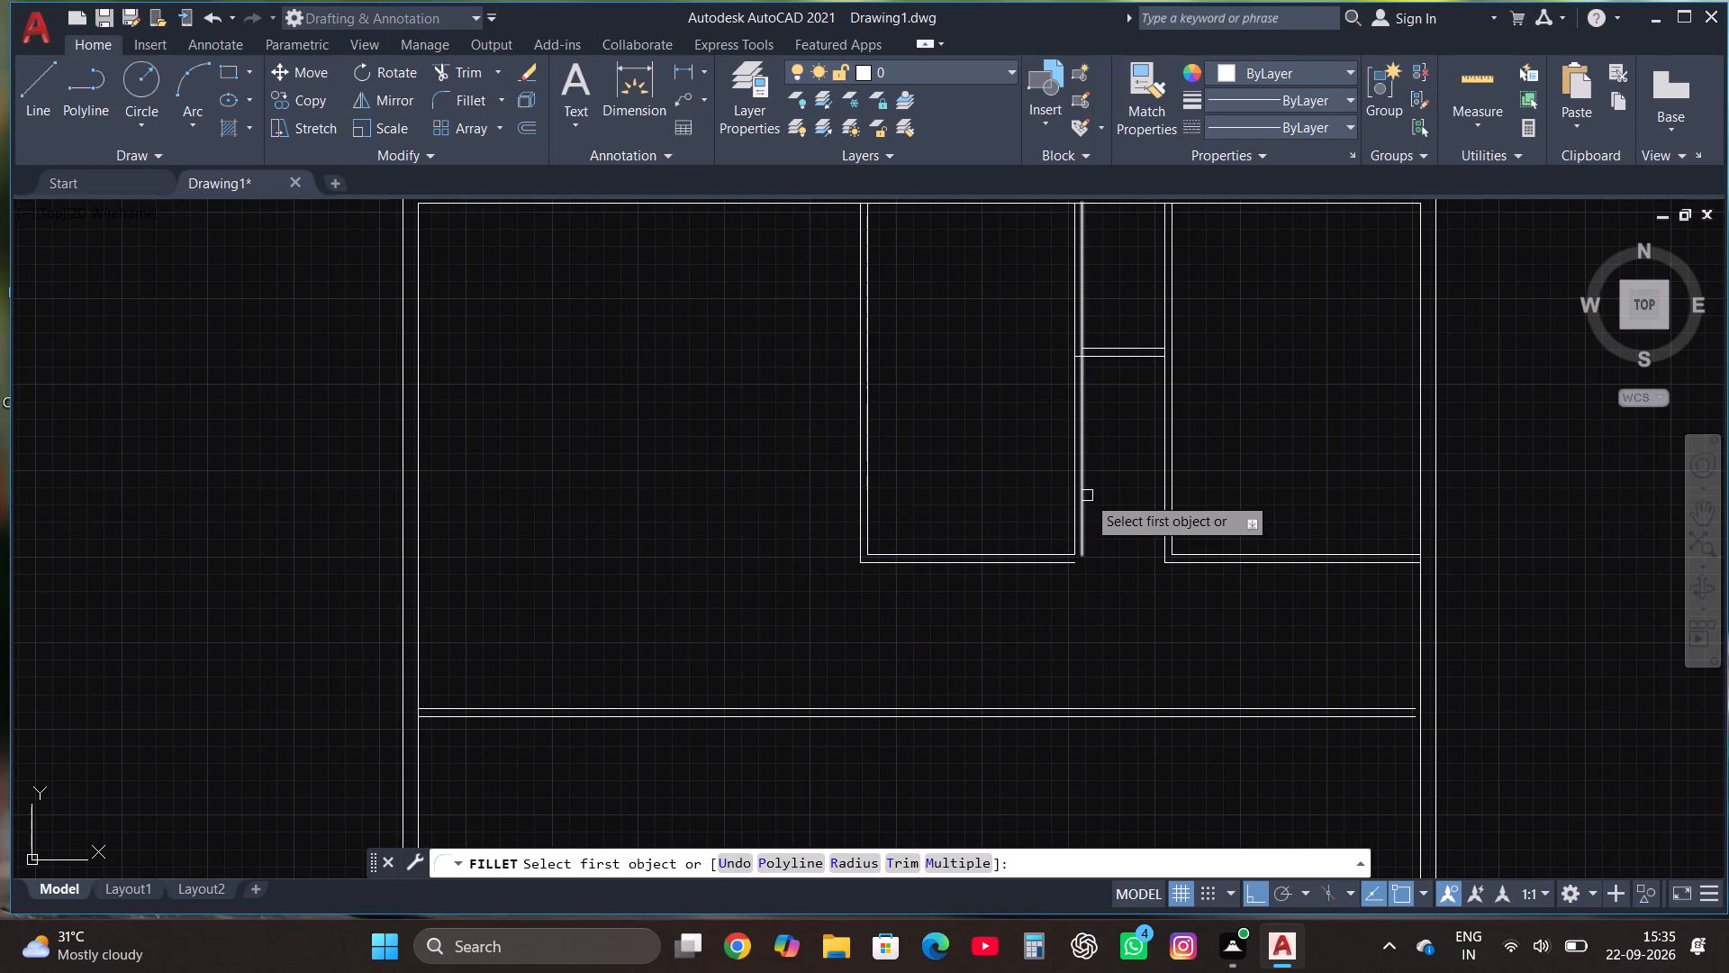
pyautogui.click(1087, 488)
pyautogui.click(1044, 563)
pyautogui.scroll(-2, 1072, 623)
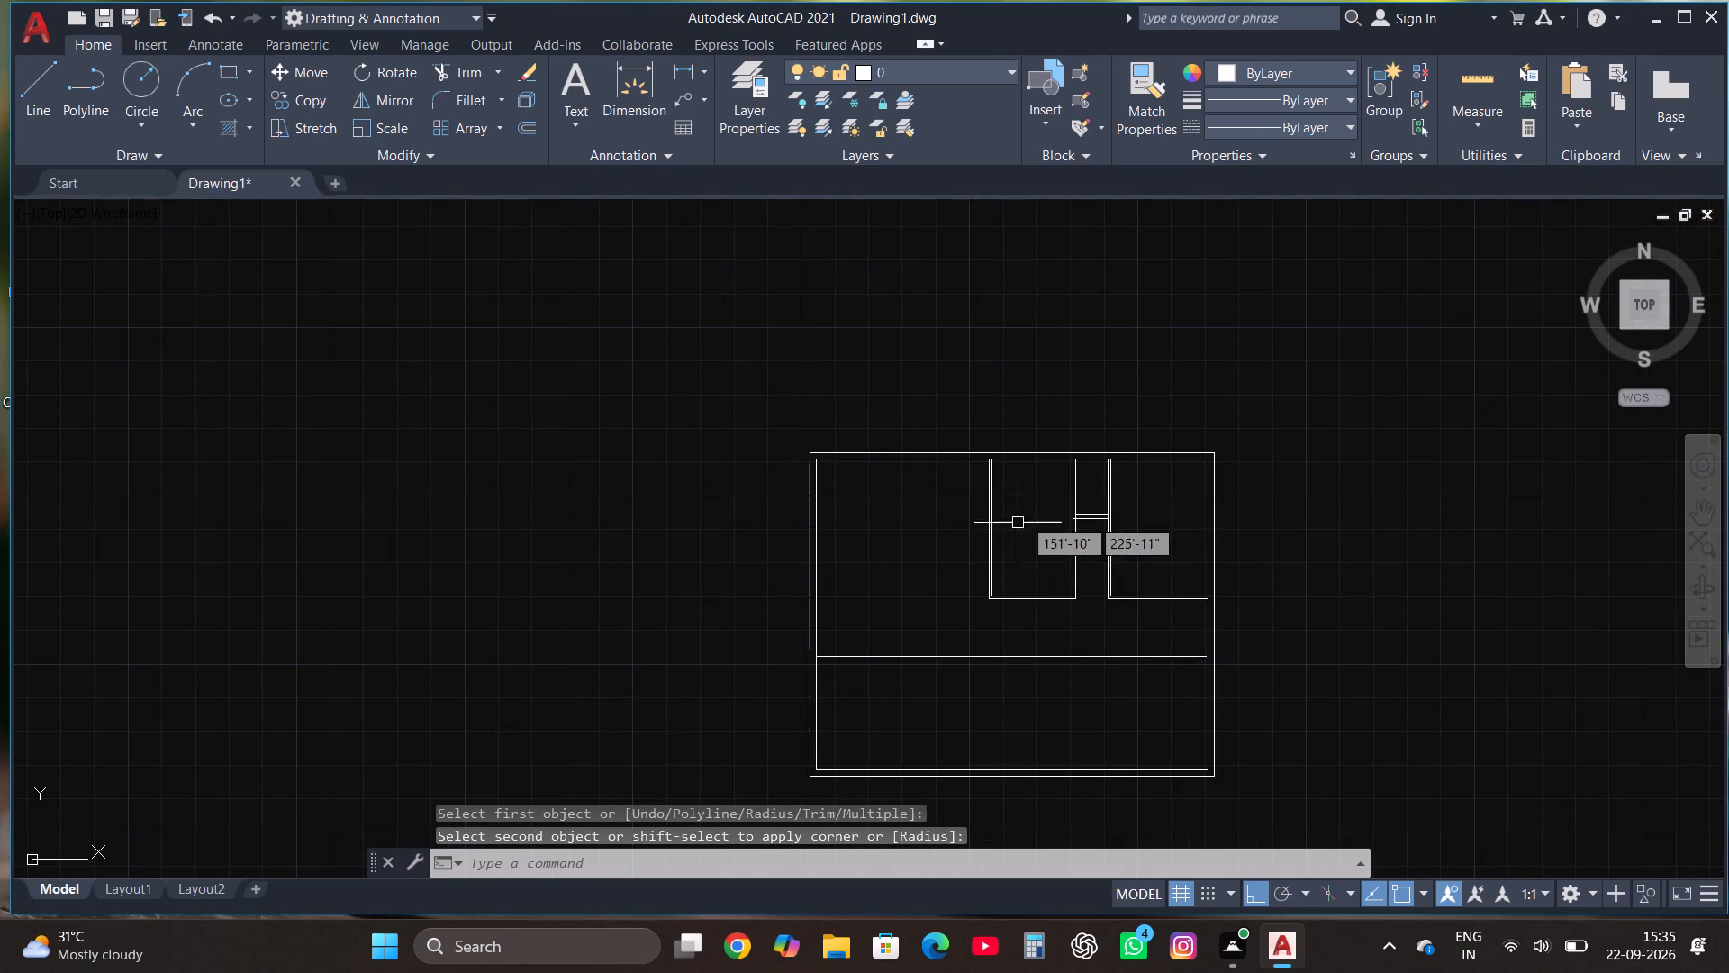
# Draw connected lines from the 10' wide room's outer upper-left corner: 7' down, 4' left, and up to just past the top wall's inner line.
pyautogui.scroll(2, 1019, 506)
pyautogui.click(33, 86)
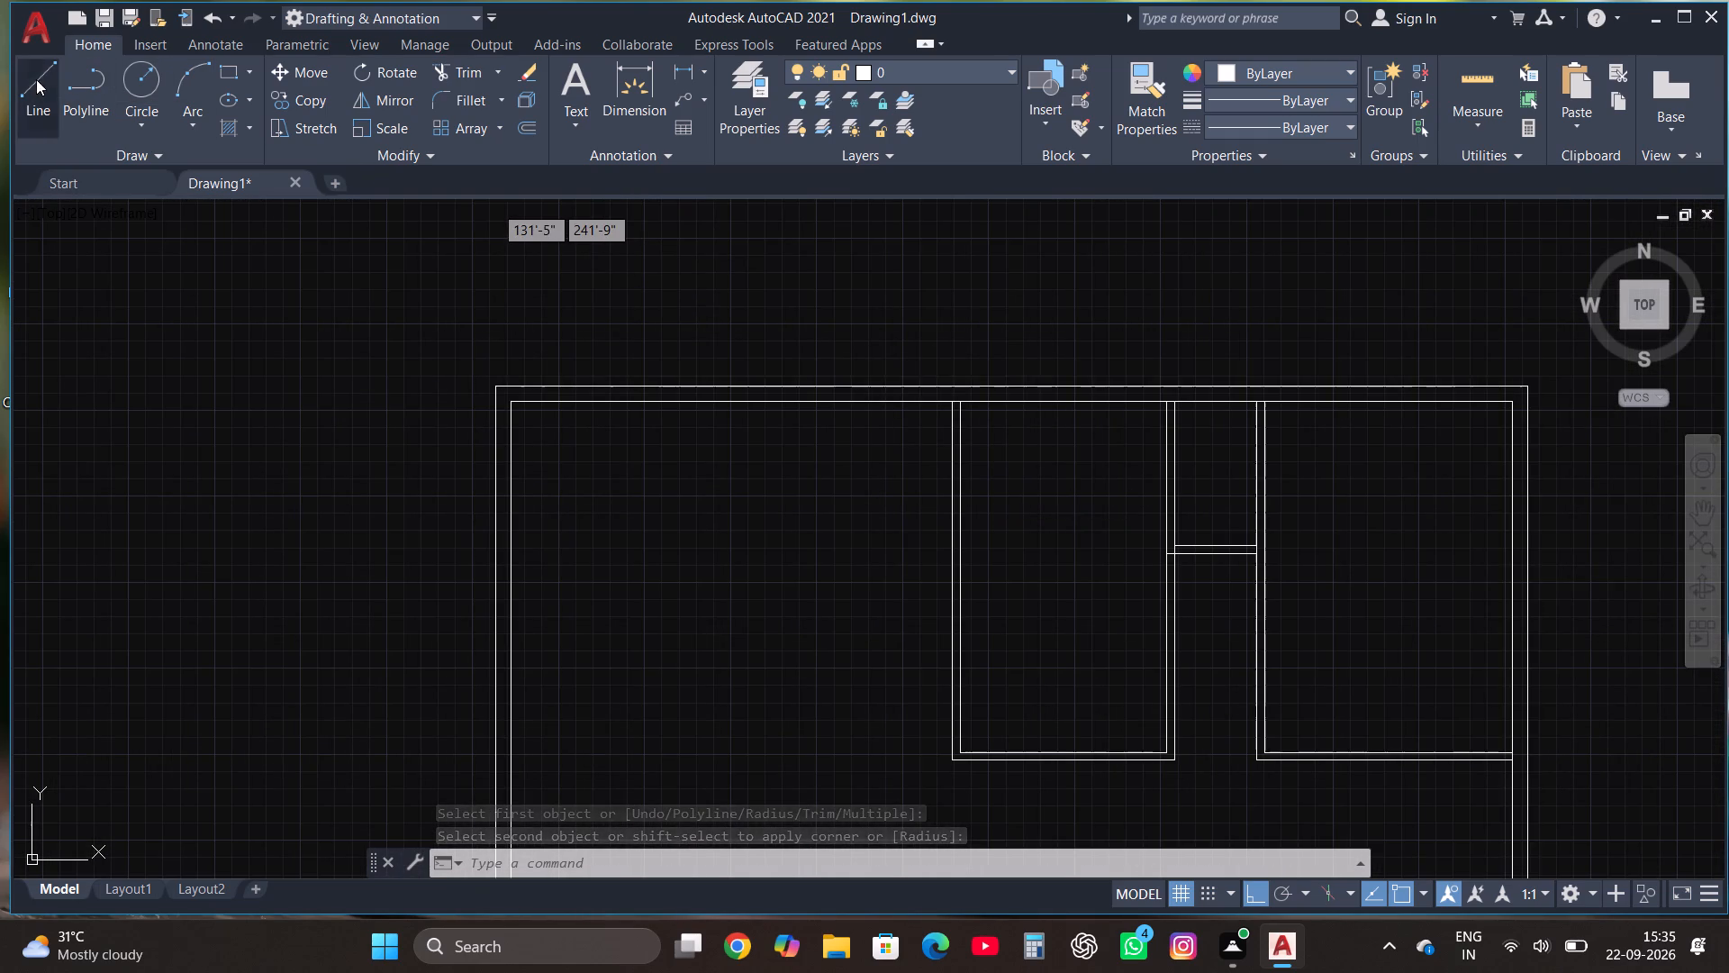
pyautogui.scroll(2, 996, 450)
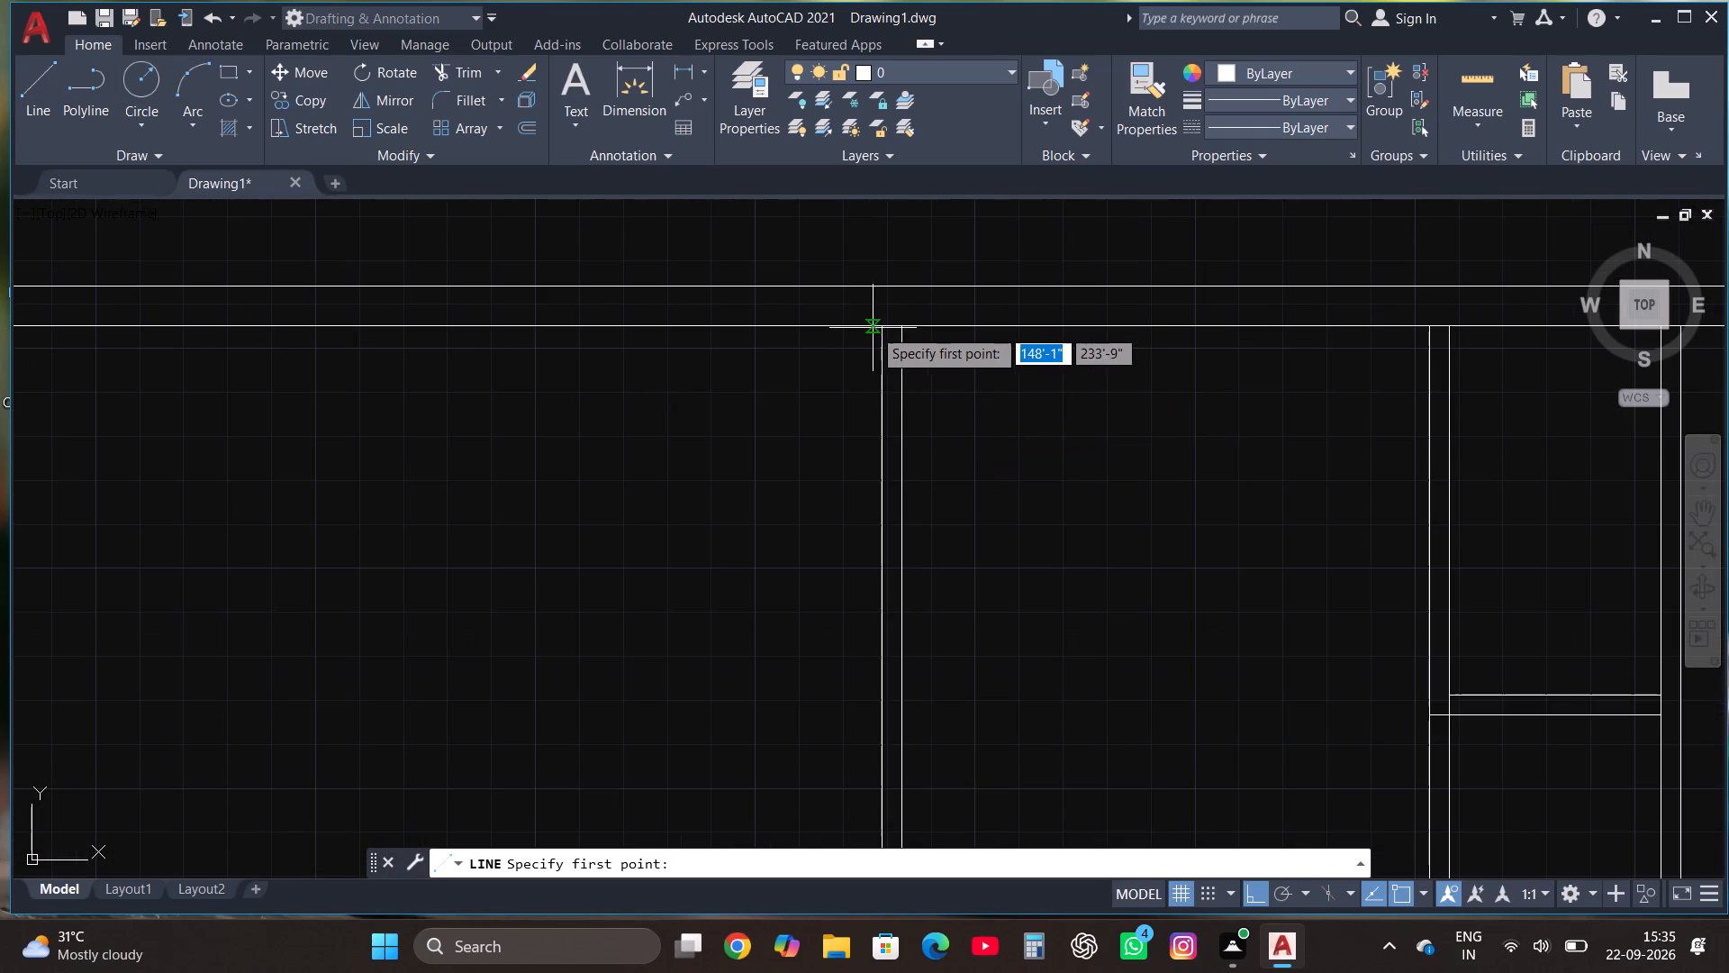
pyautogui.click(880, 323)
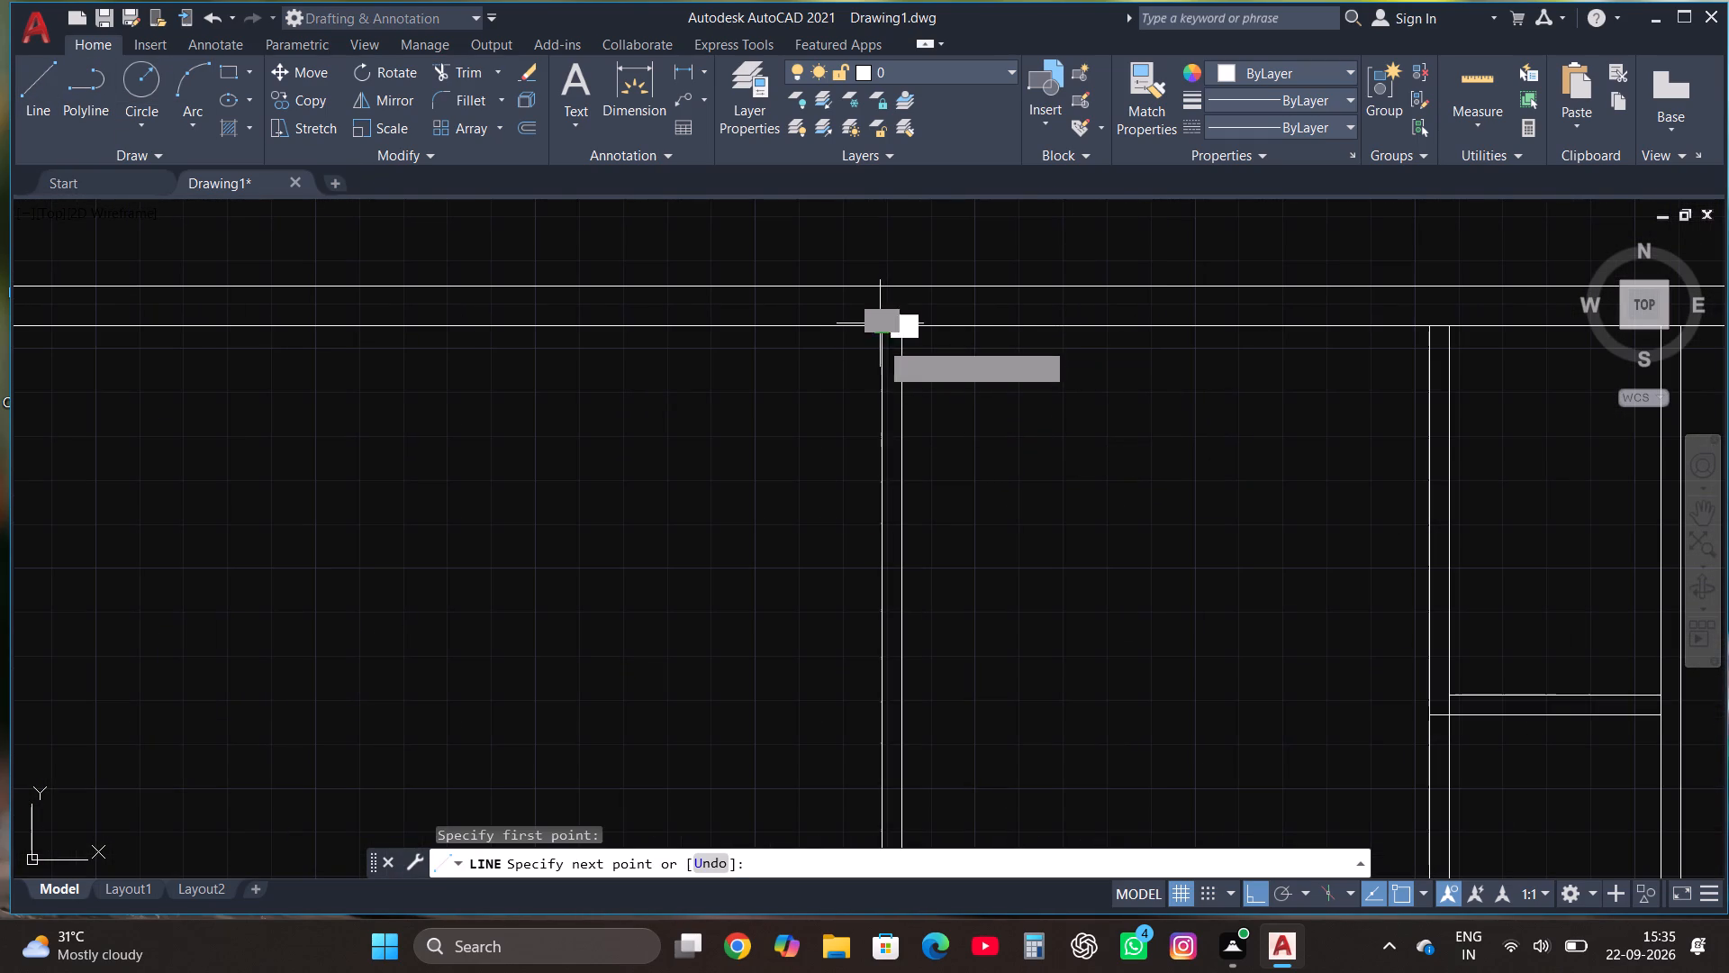
pyautogui.write("7'")
pyautogui.press('Return')
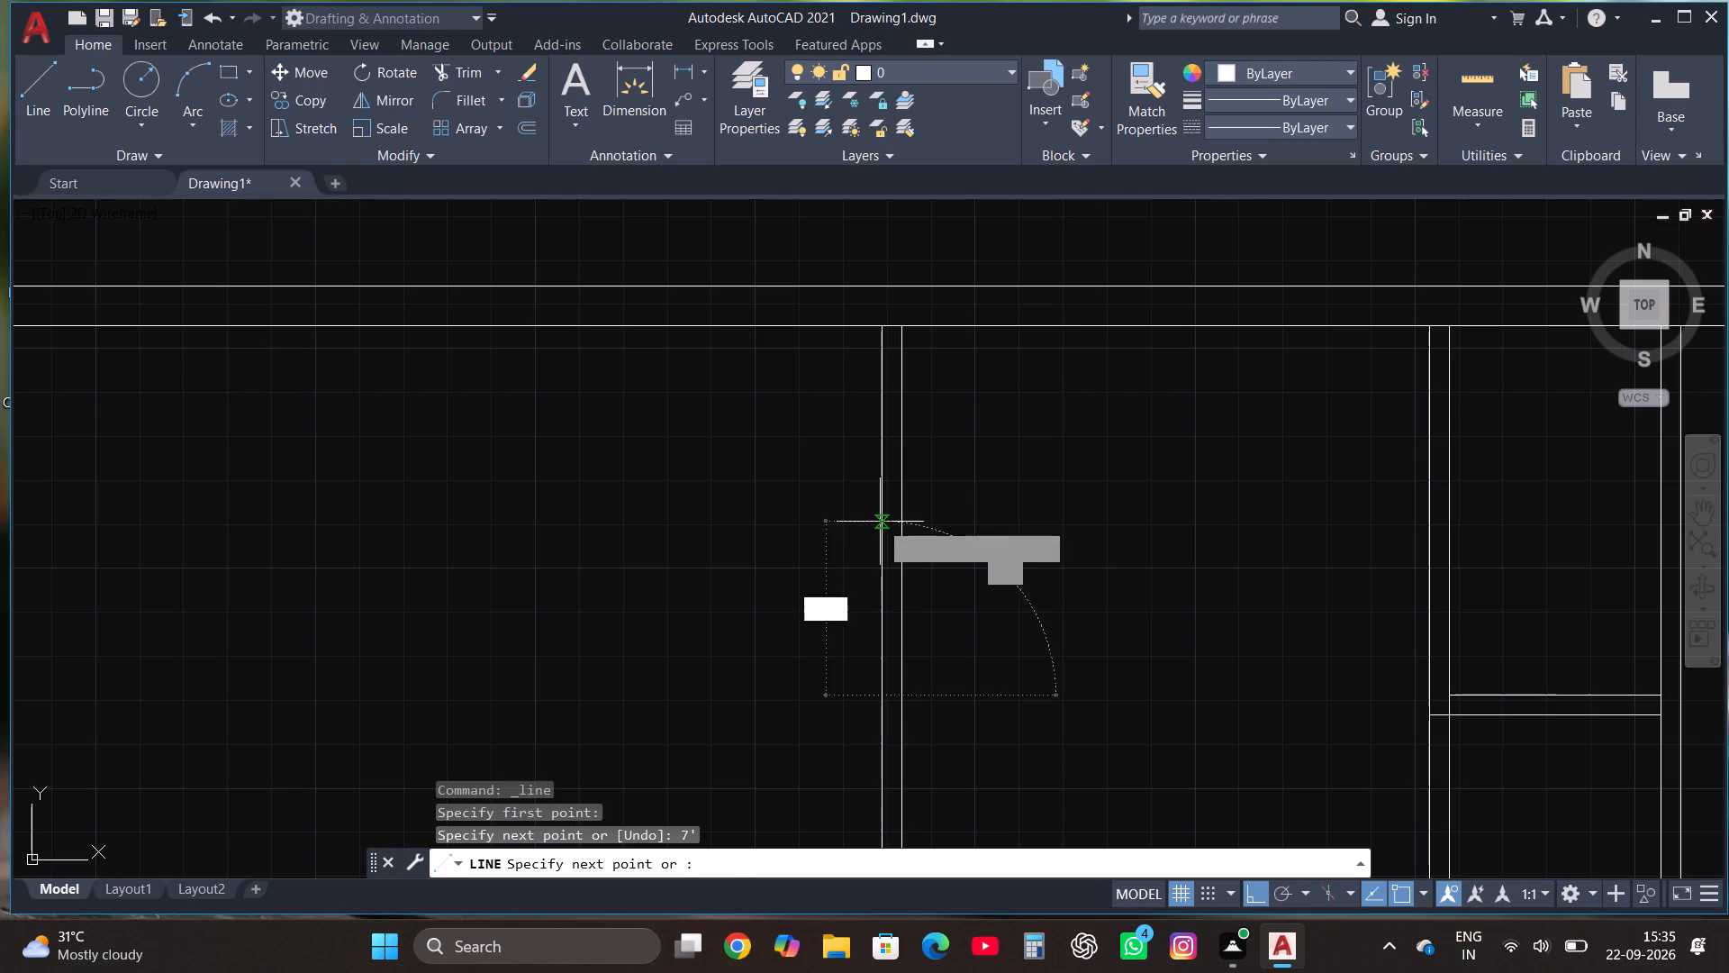
pyautogui.scroll(-3, 880, 522)
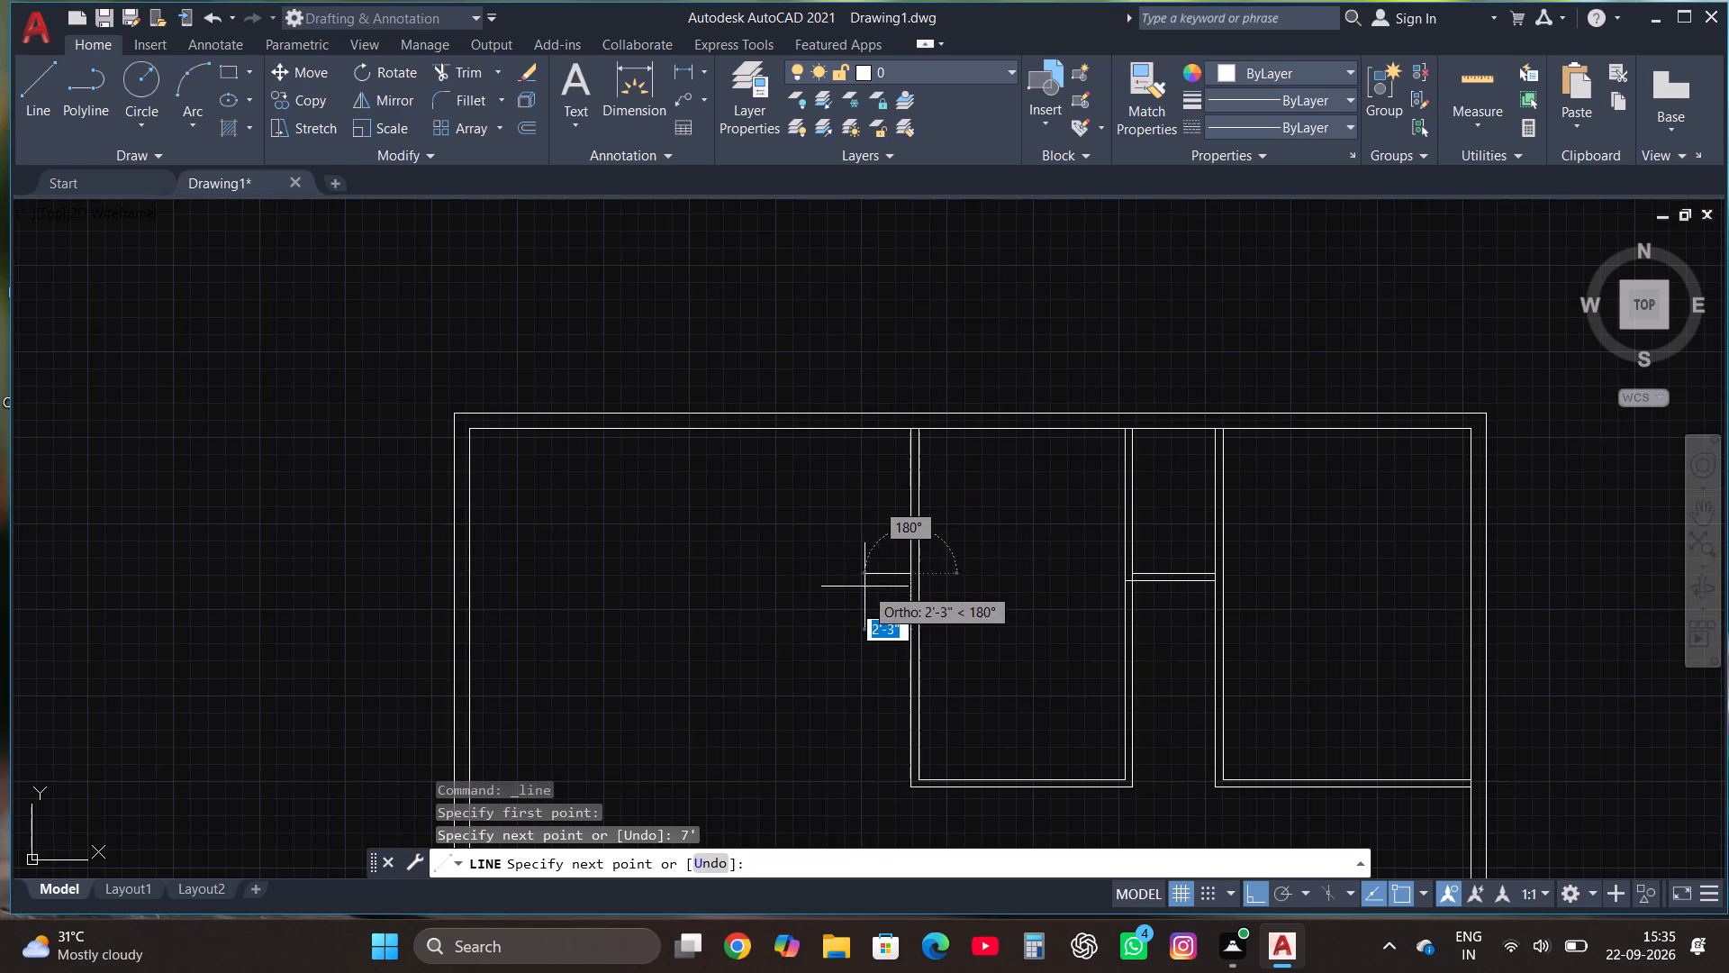
pyautogui.scroll(1, 848, 581)
pyautogui.write("4'")
pyautogui.press('Return')
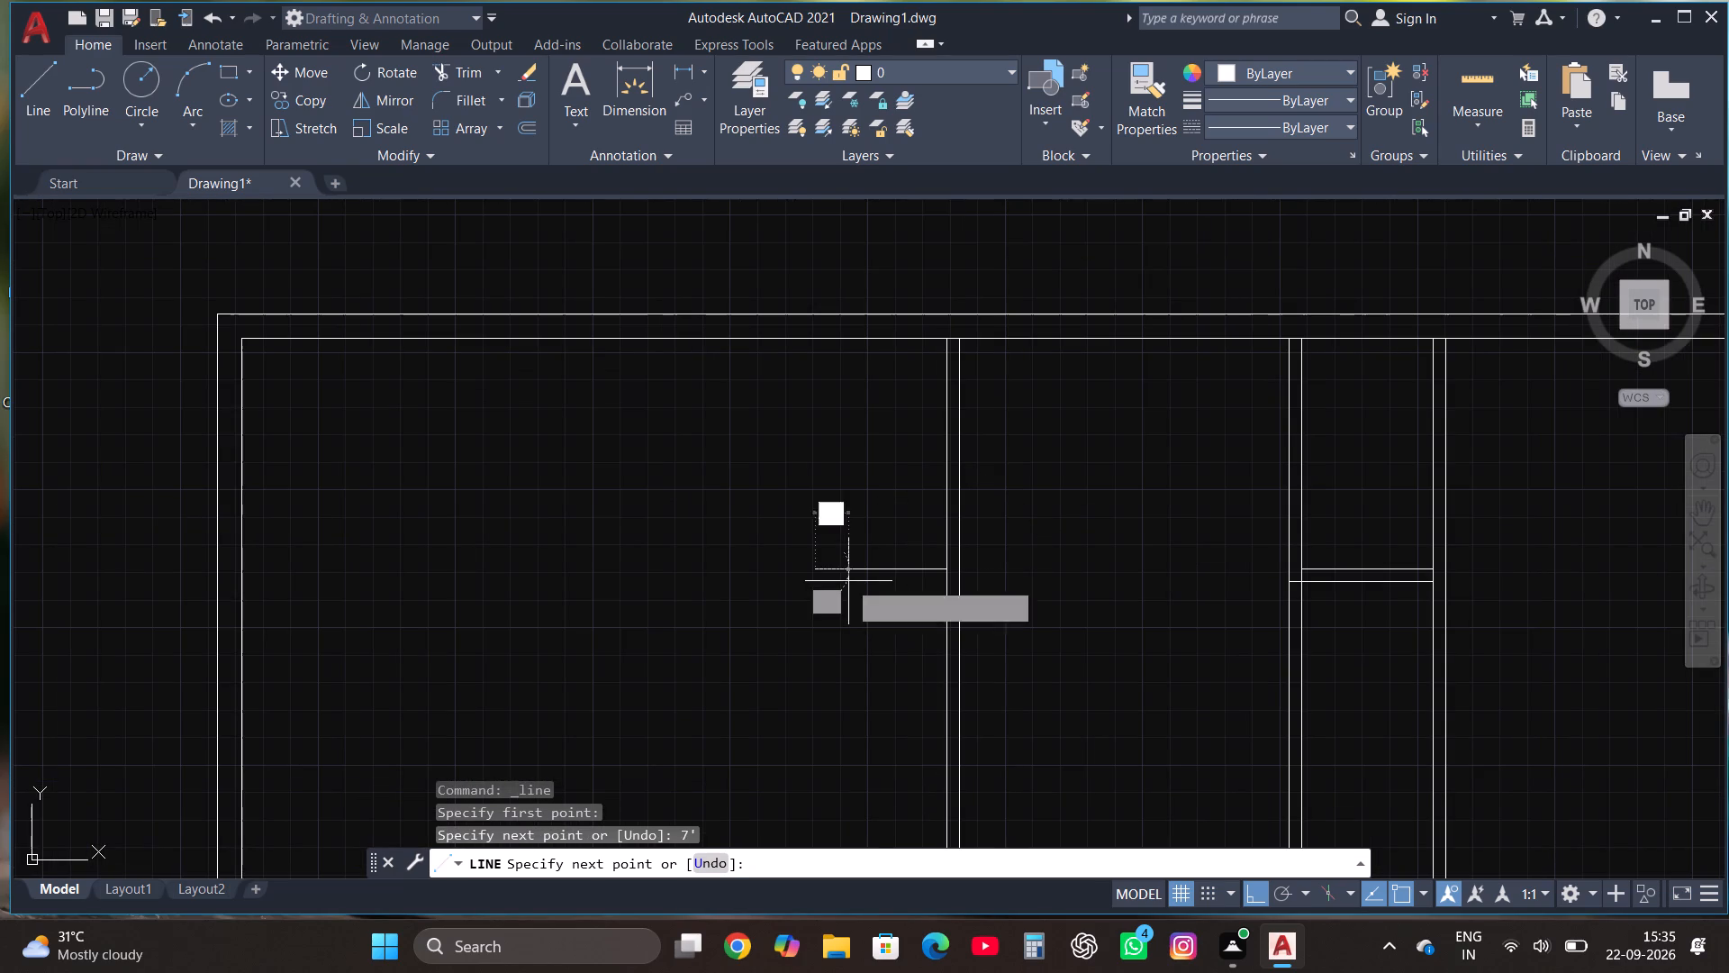
pyautogui.scroll(2, 813, 325)
pyautogui.click(816, 327)
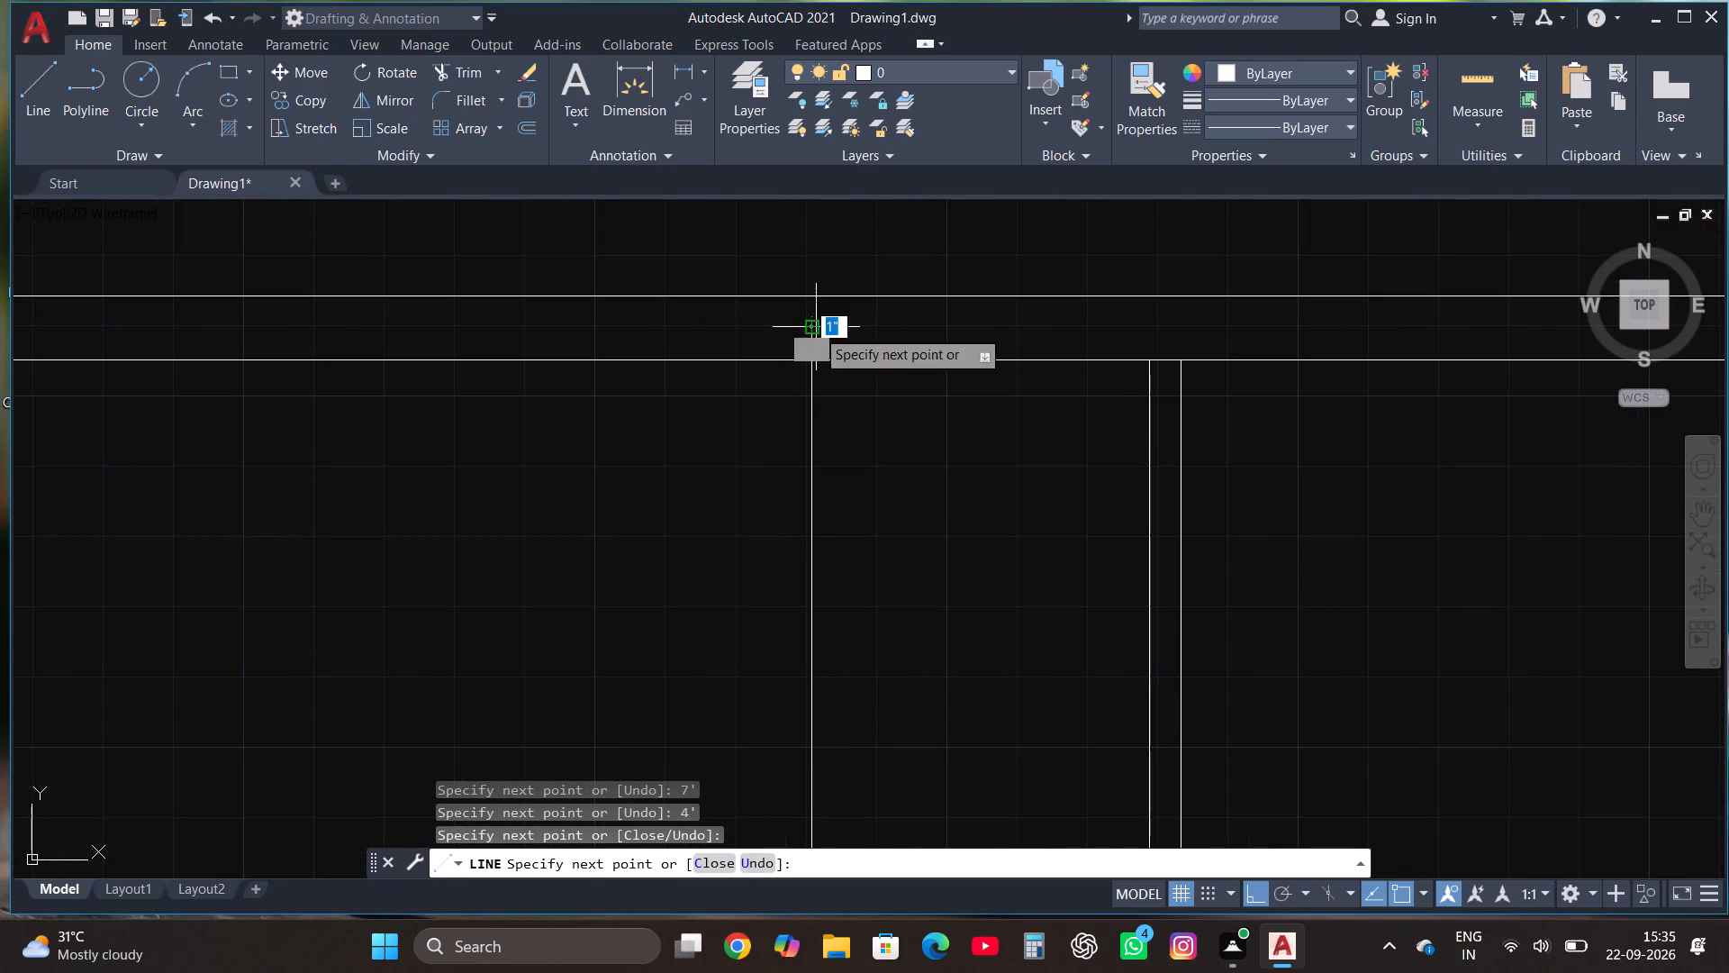
pyautogui.press('Escape')
# Trim the new small room's left line where it runs past the top wall's inner line.
pyautogui.click(457, 76)
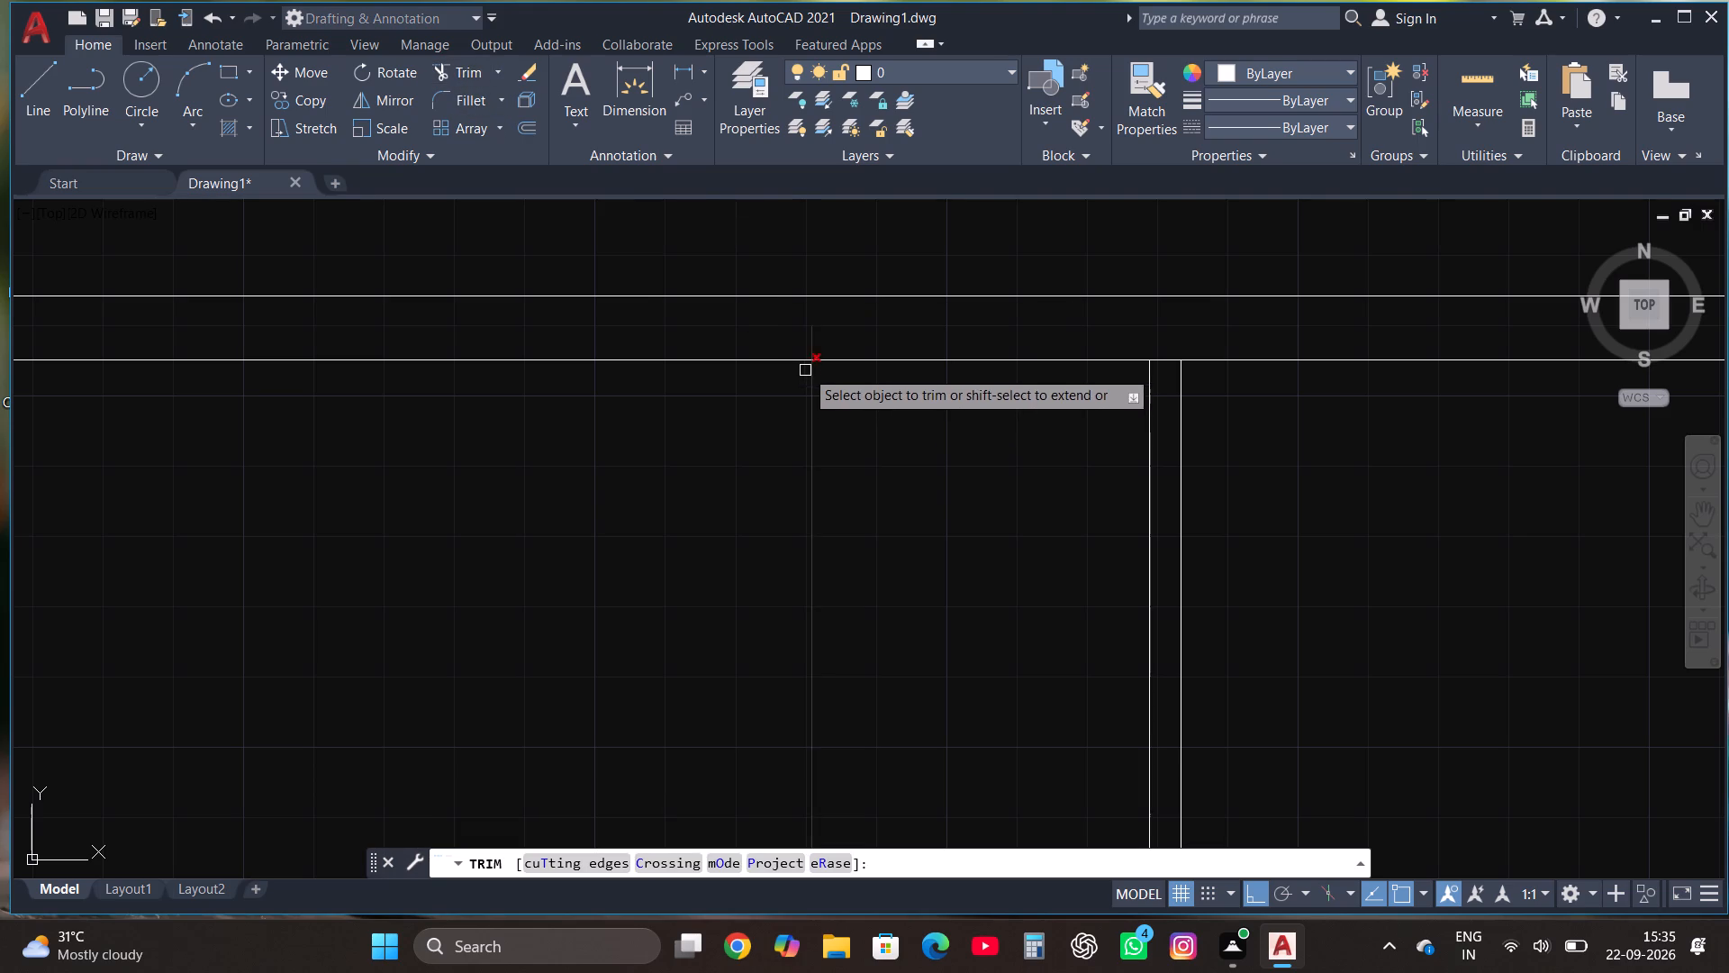
pyautogui.click(808, 343)
pyautogui.scroll(-5, 806, 341)
pyautogui.press('Escape')
# Offset the new small room's bottom line downward and its left line to the left by 4.5" each.
pyautogui.scroll(2, 812, 426)
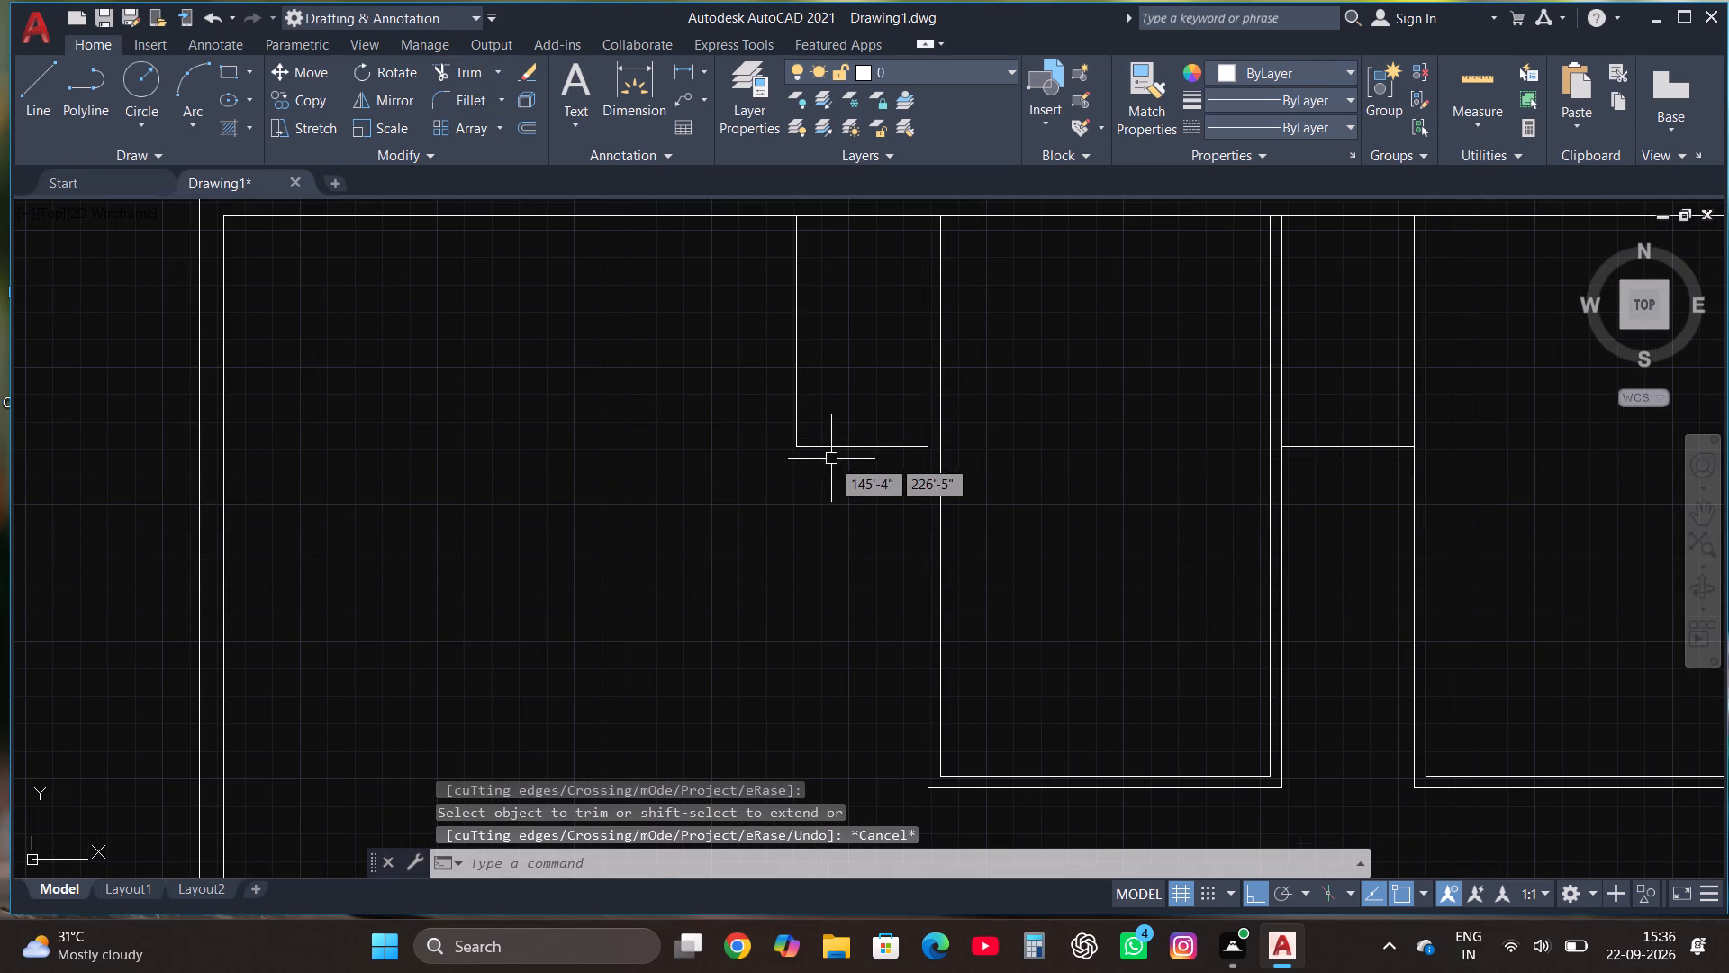
pyautogui.click(833, 459)
pyautogui.click(782, 365)
pyautogui.click(530, 127)
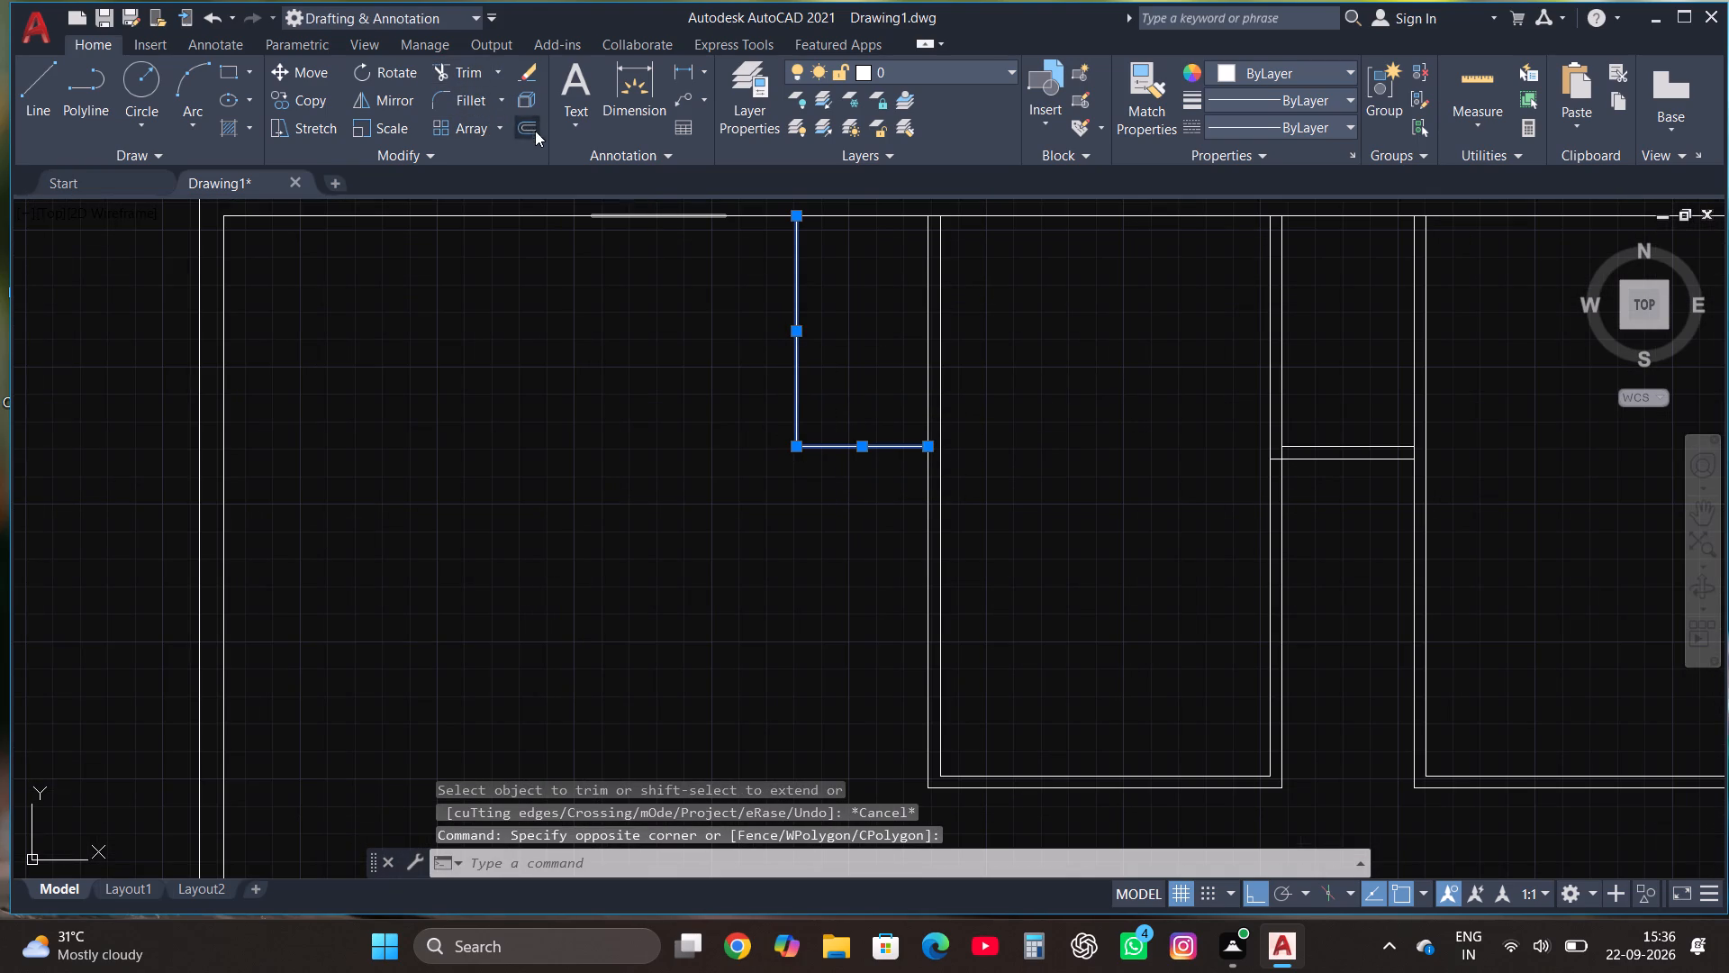
pyautogui.click(871, 441)
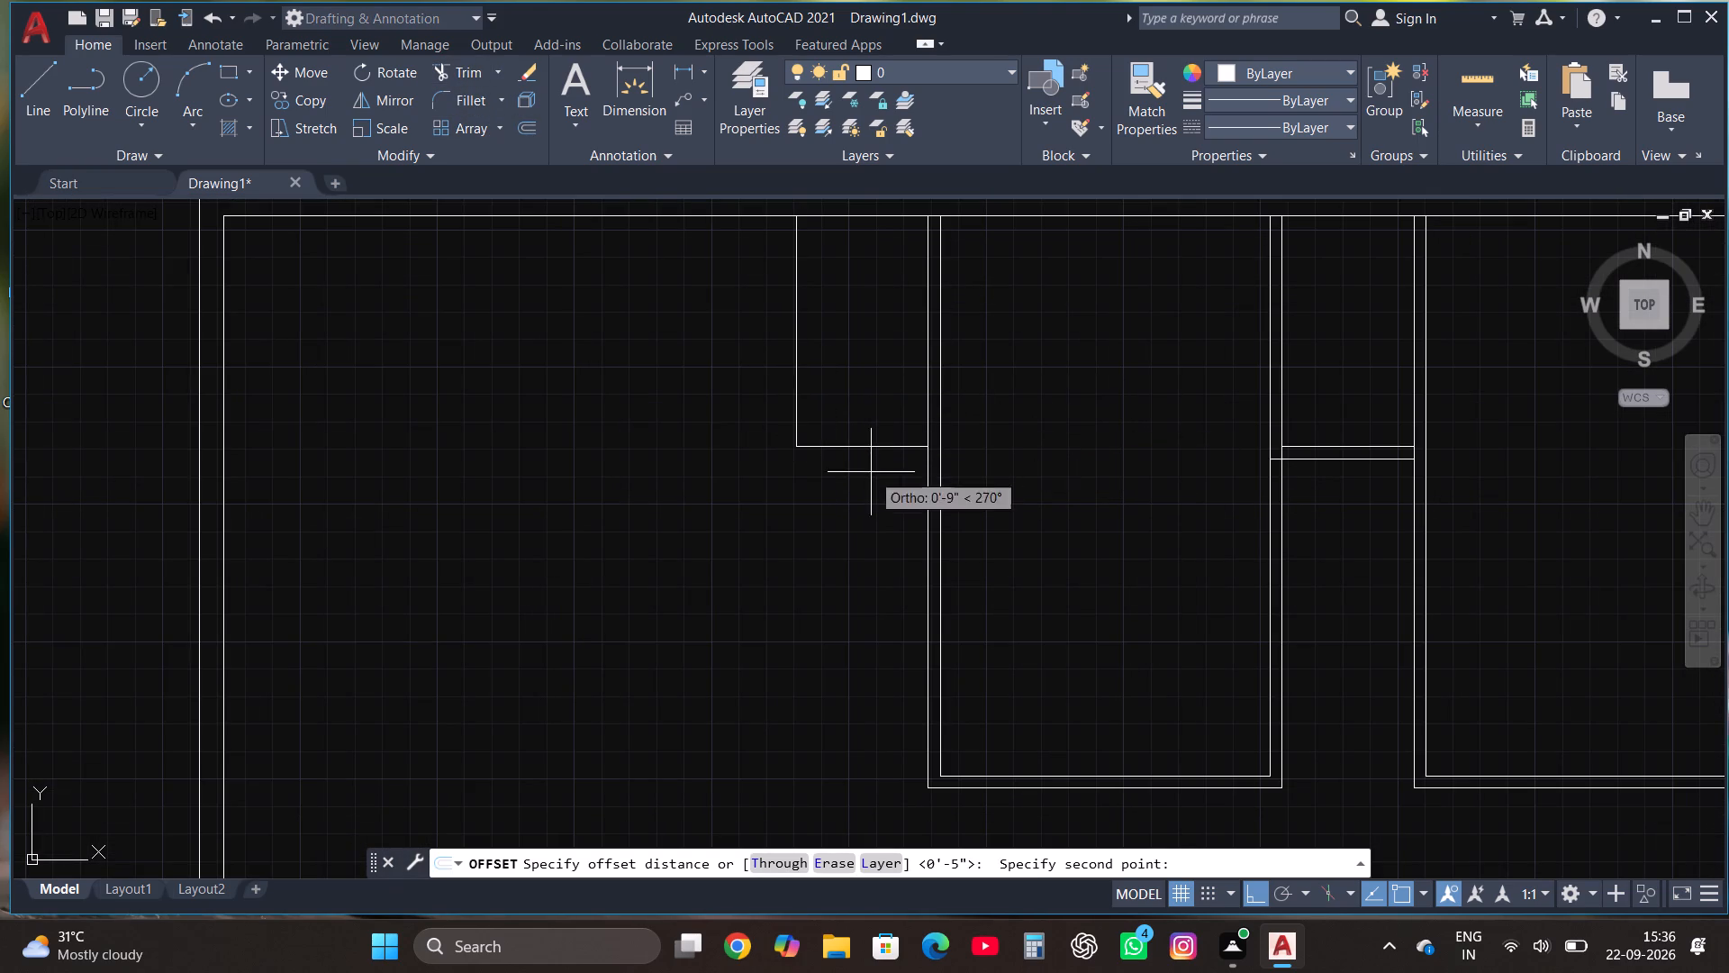
pyautogui.click(871, 472)
pyautogui.click(879, 448)
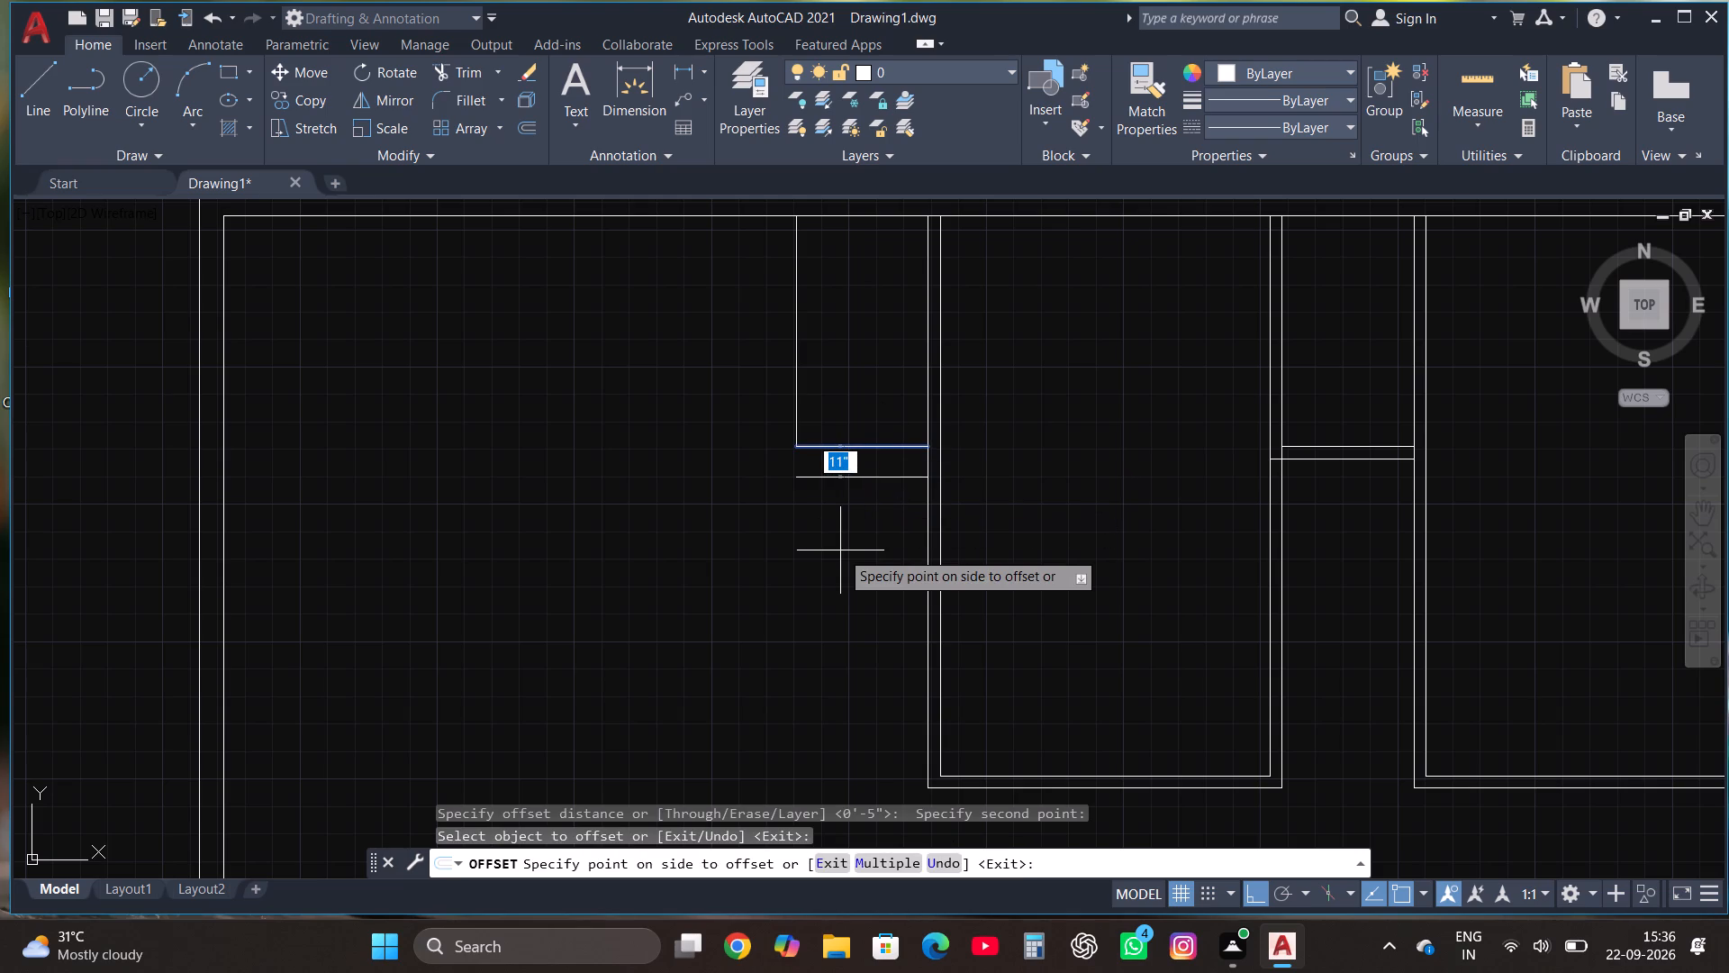
pyautogui.write('4.5"')
pyautogui.press('Return')
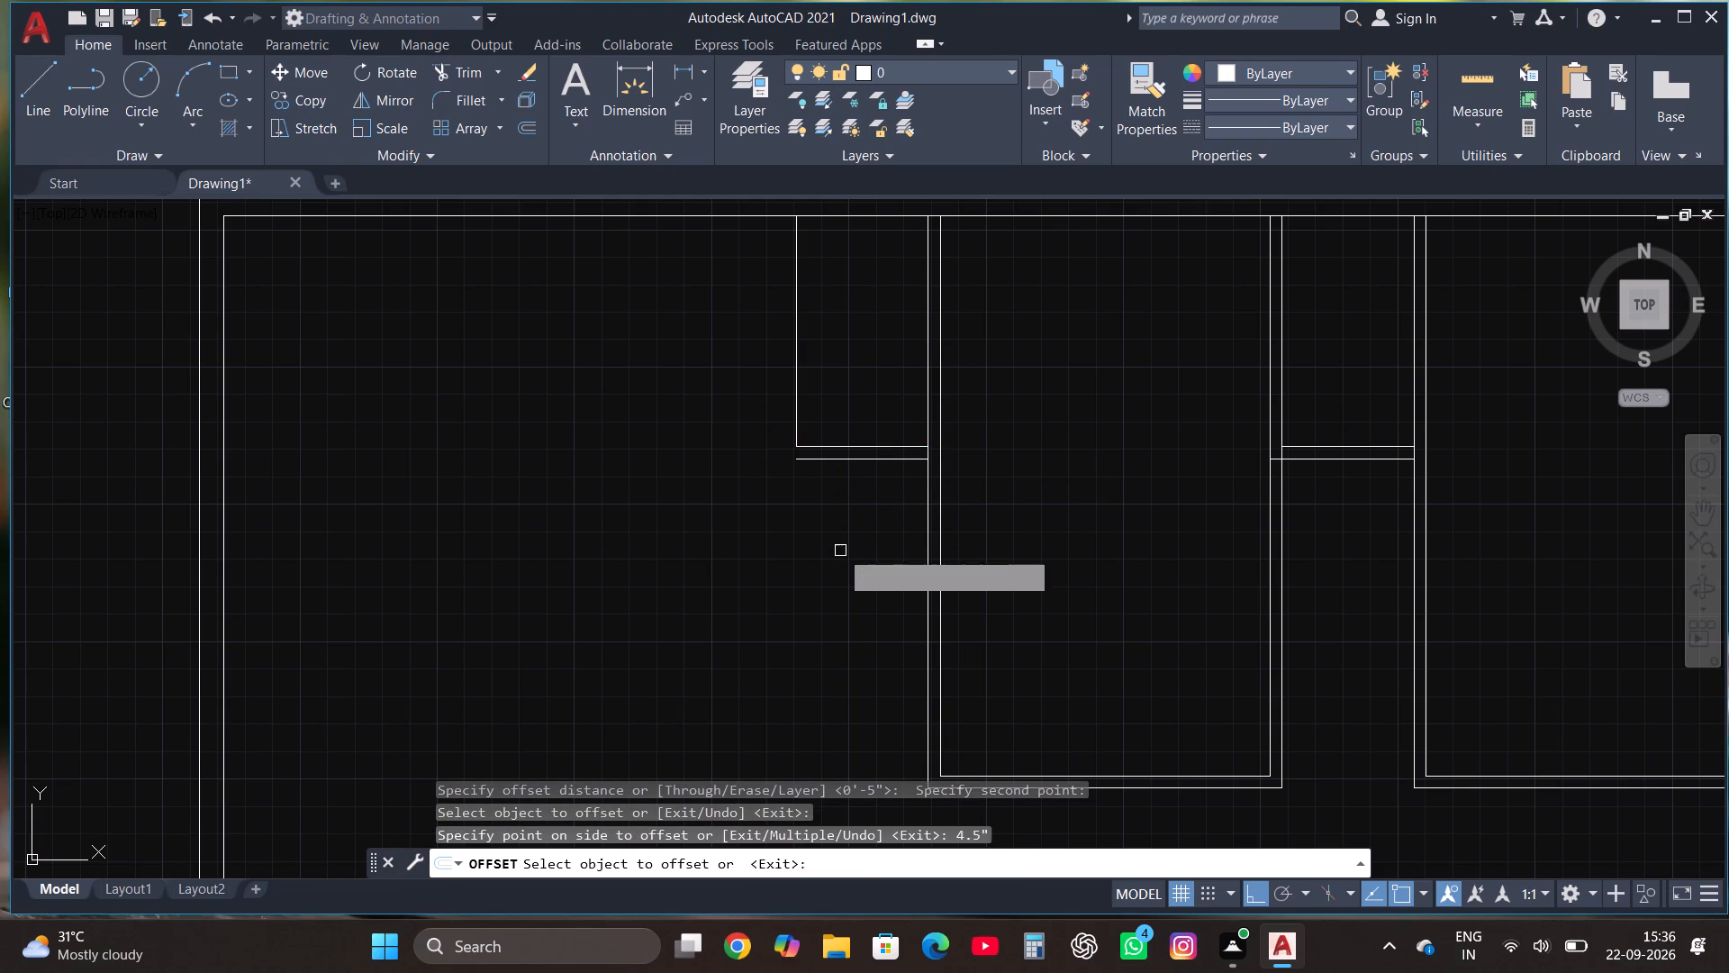
pyautogui.click(799, 398)
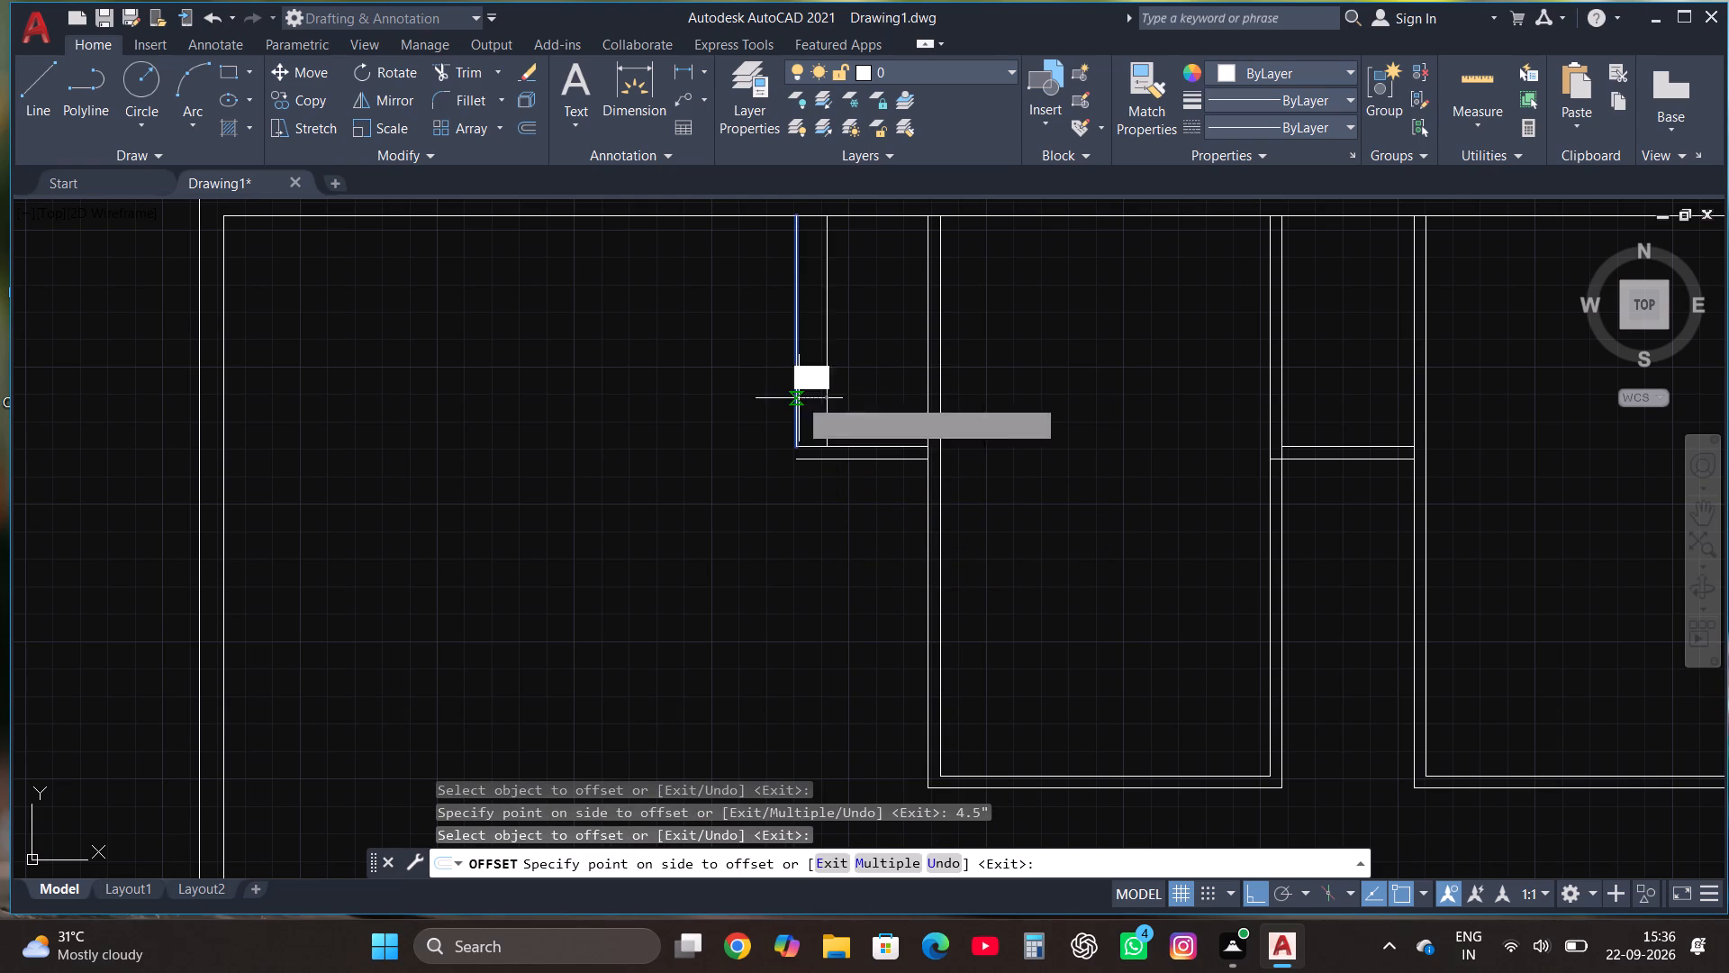
pyautogui.write('4.5"')
pyautogui.press('Return')
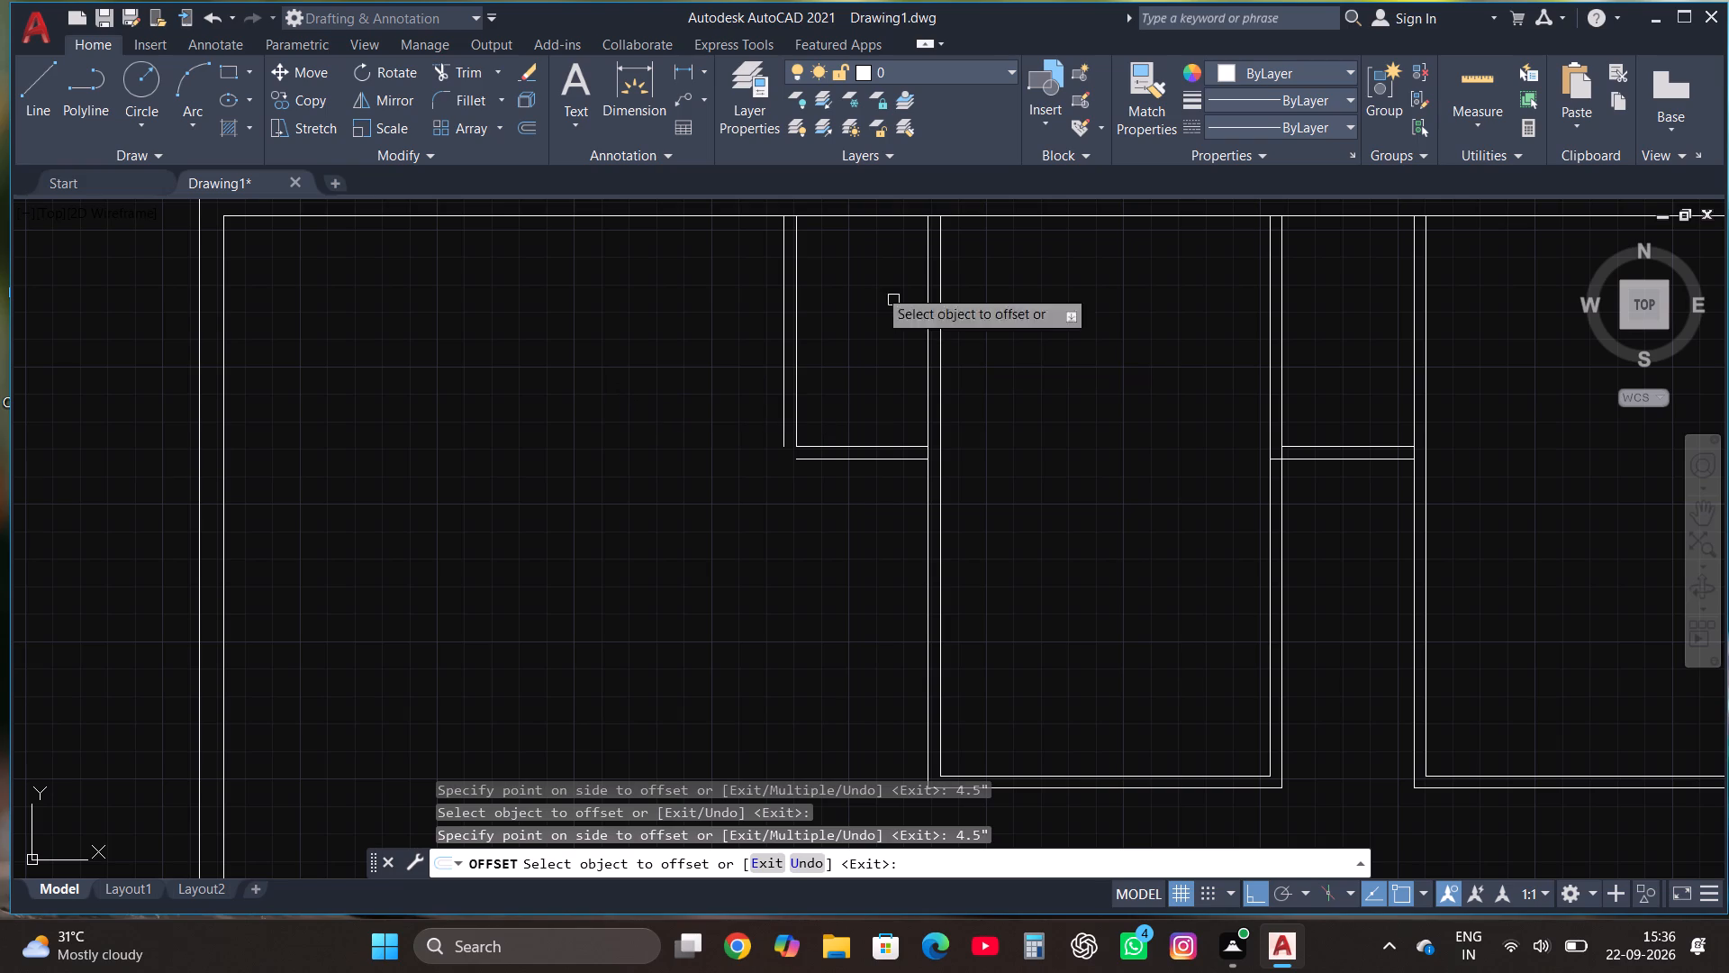
pyautogui.press('Escape')
# Fillet the two offset lines so they meet at the small room's outer bottom-left corner.
pyautogui.click(458, 102)
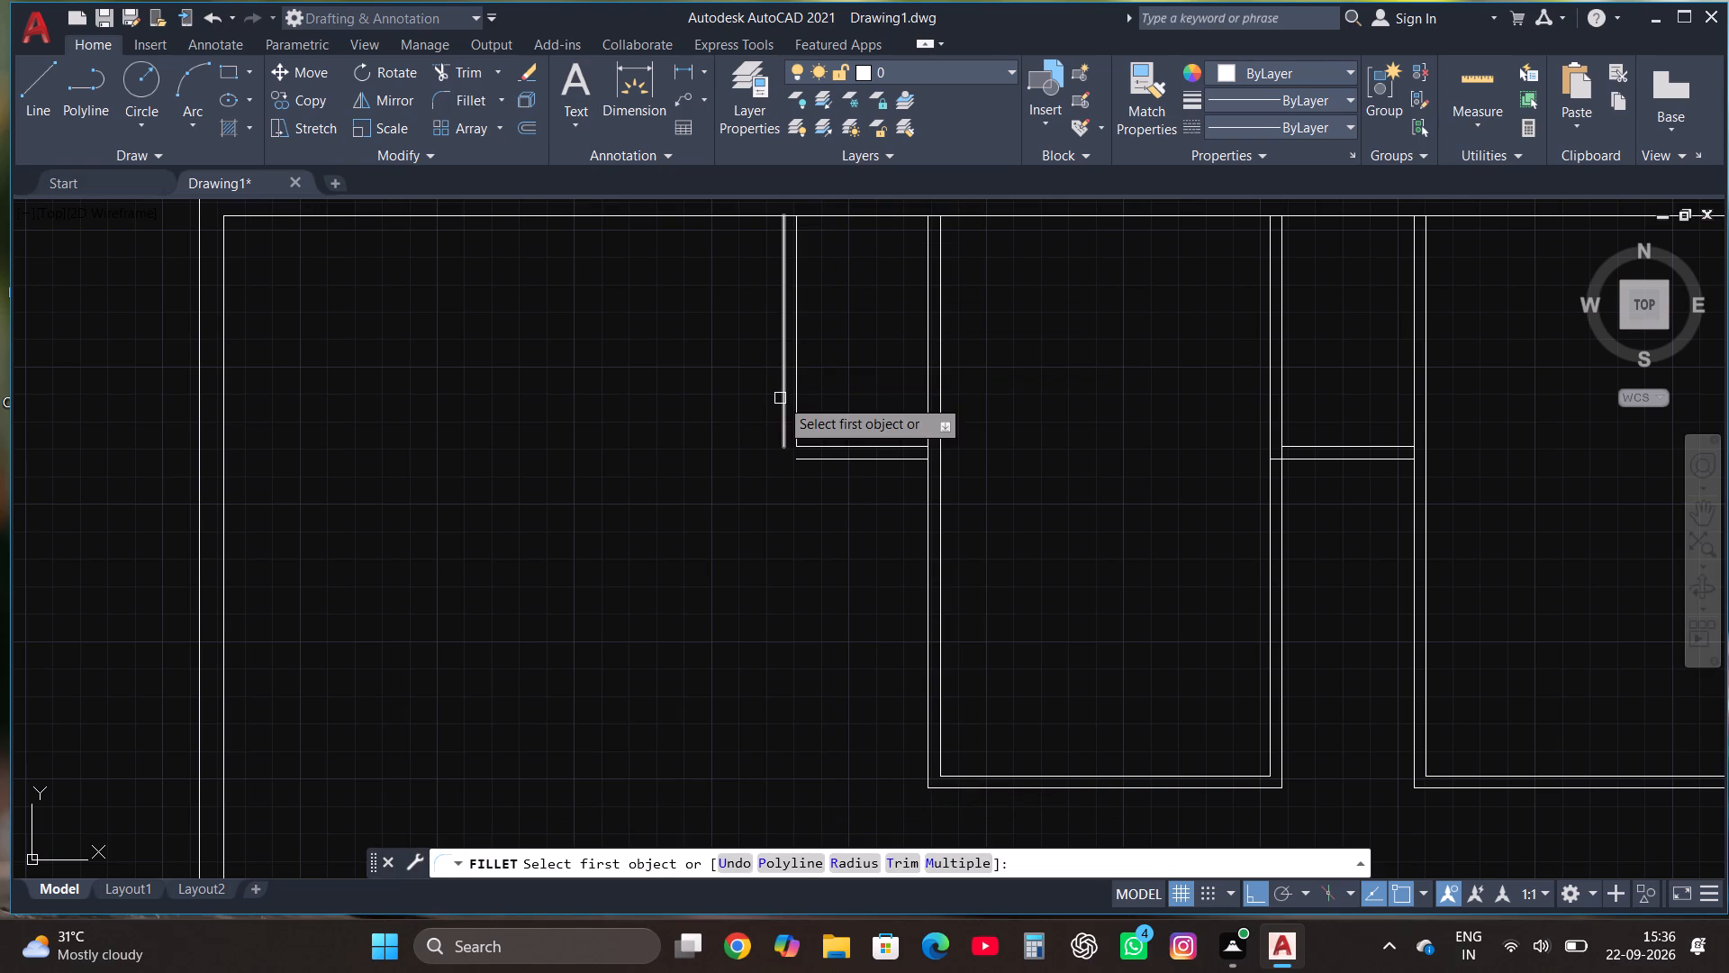
pyautogui.click(780, 398)
pyautogui.click(837, 455)
pyautogui.scroll(-3, 919, 576)
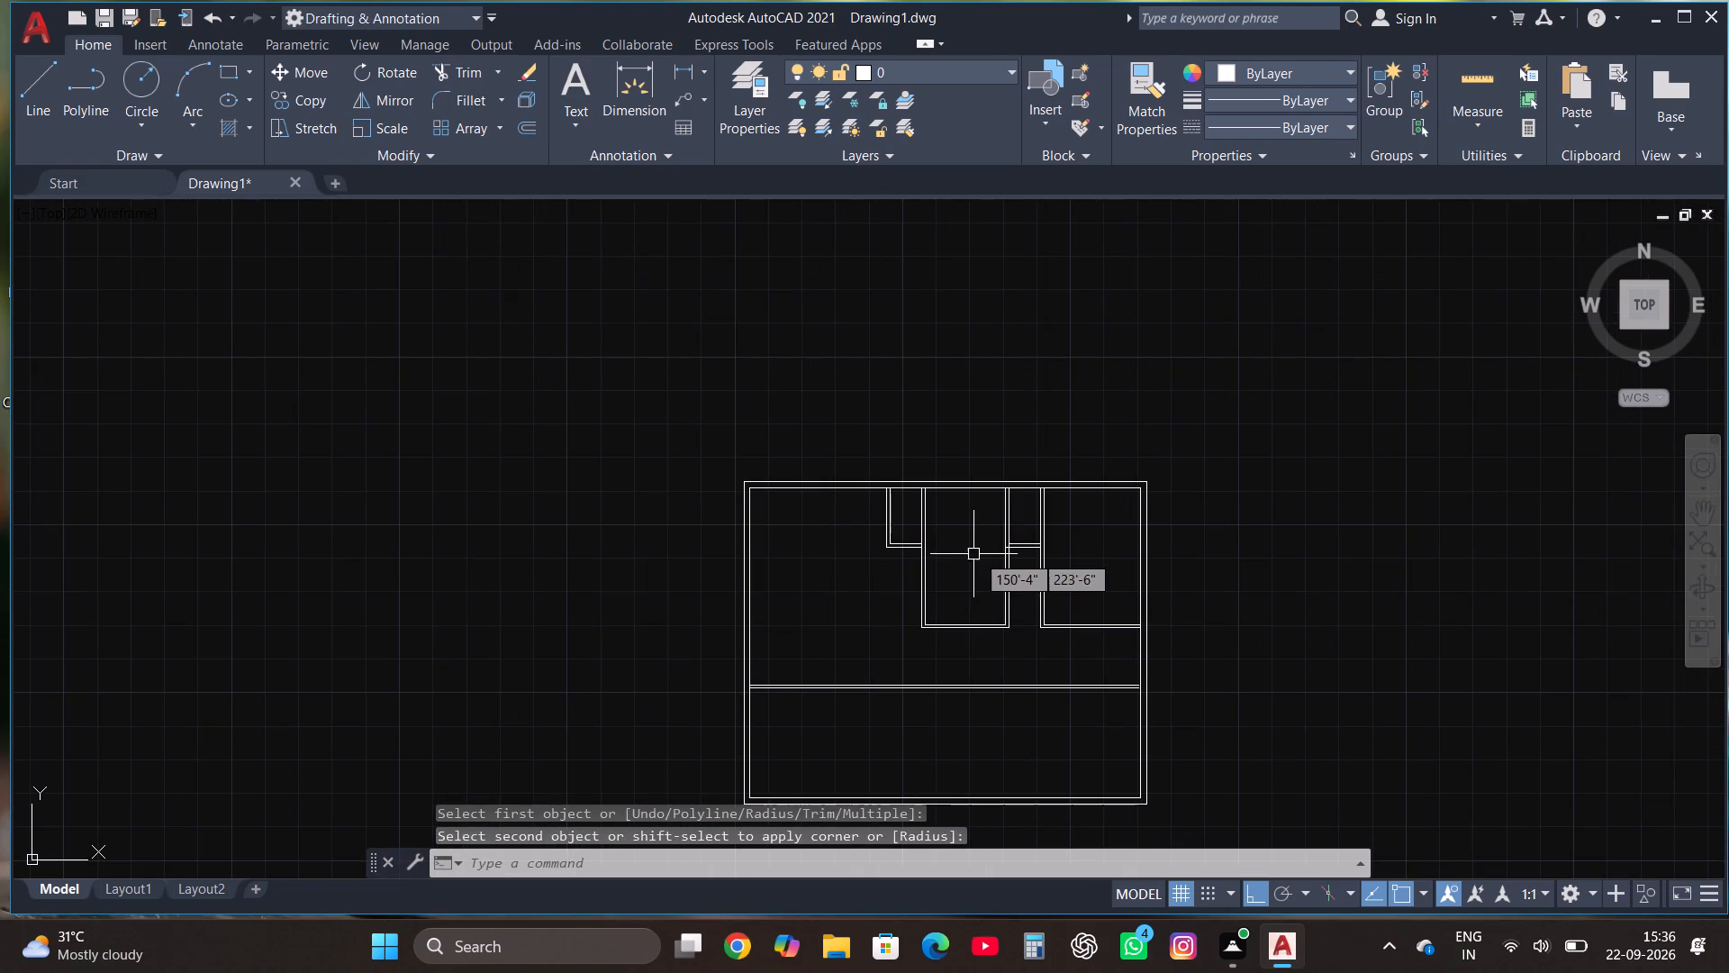
pyautogui.press('Escape')
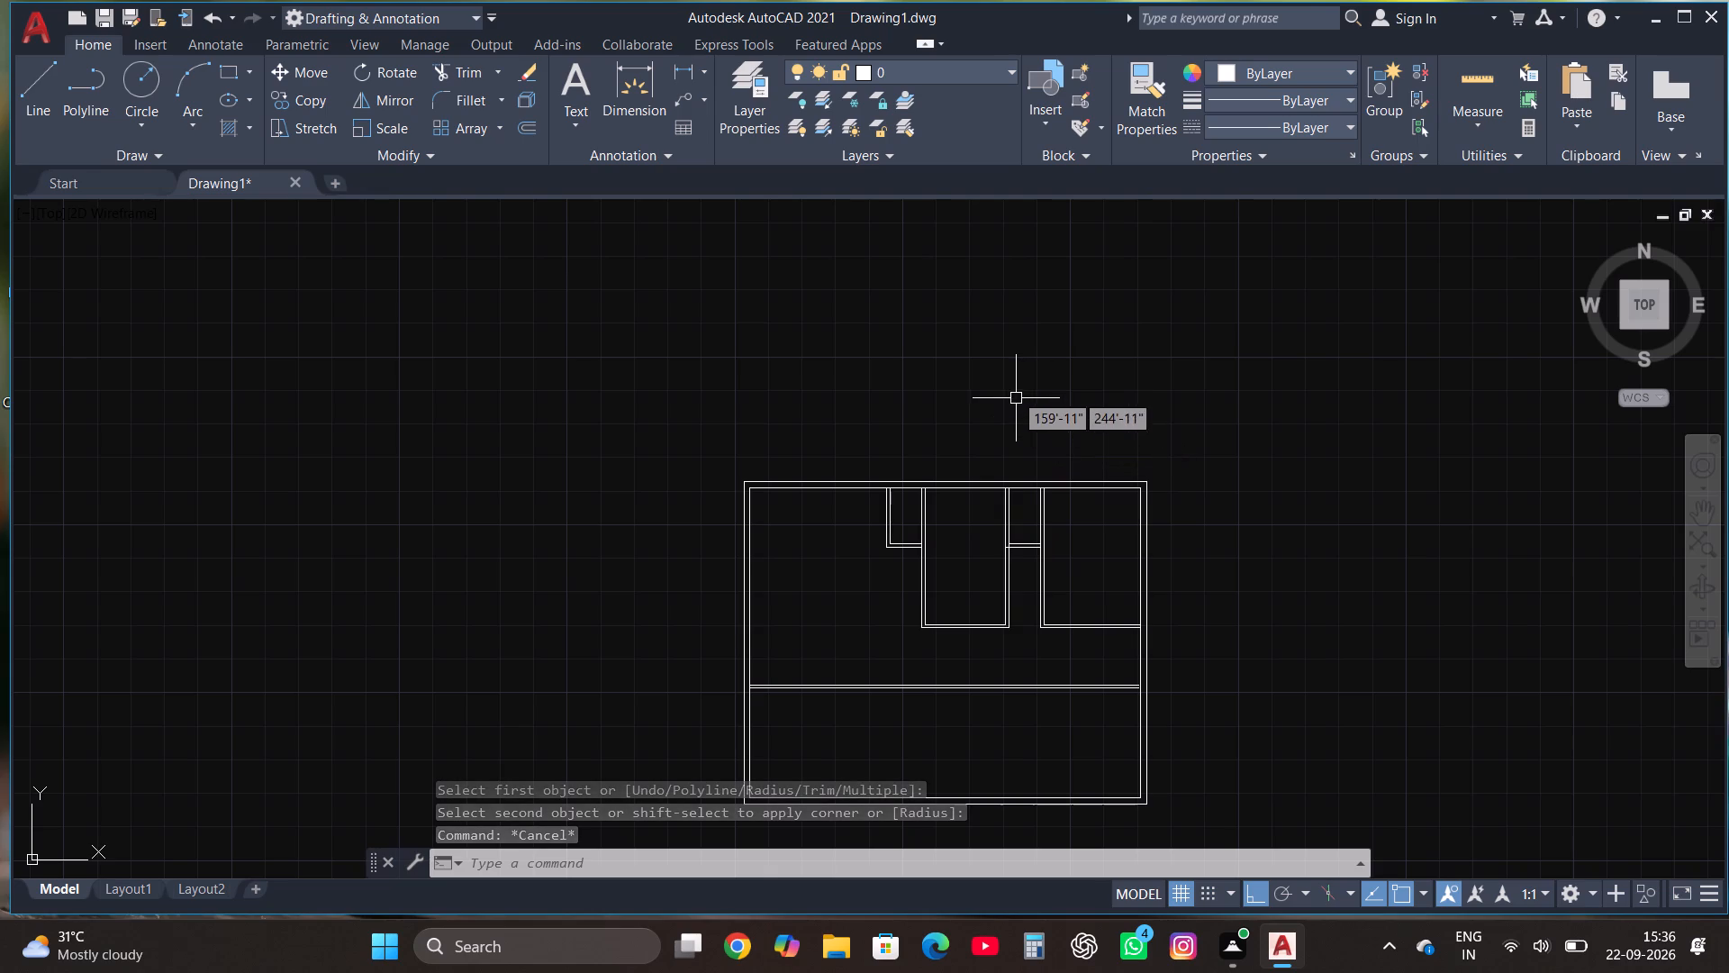
# Draw a vertical line from the upper-right room's outer bottom-left corner down to just past the bottom wall's inner line.
pyautogui.scroll(-1, 1014, 374)
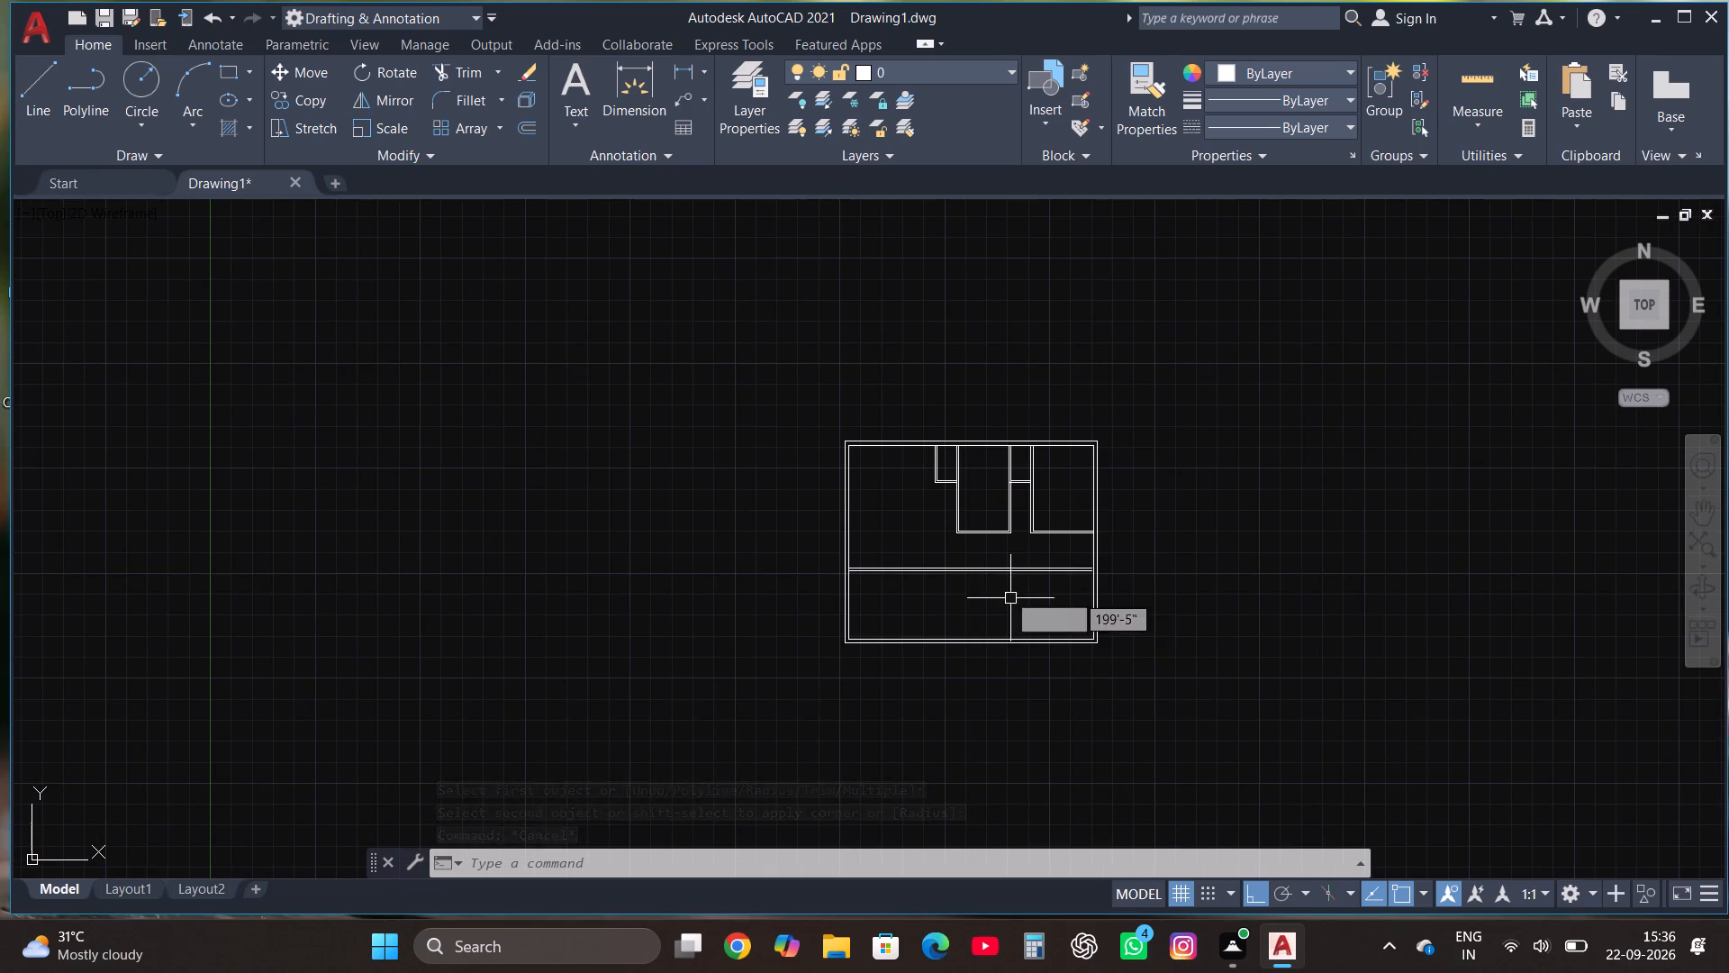
pyautogui.scroll(1, 1173, 633)
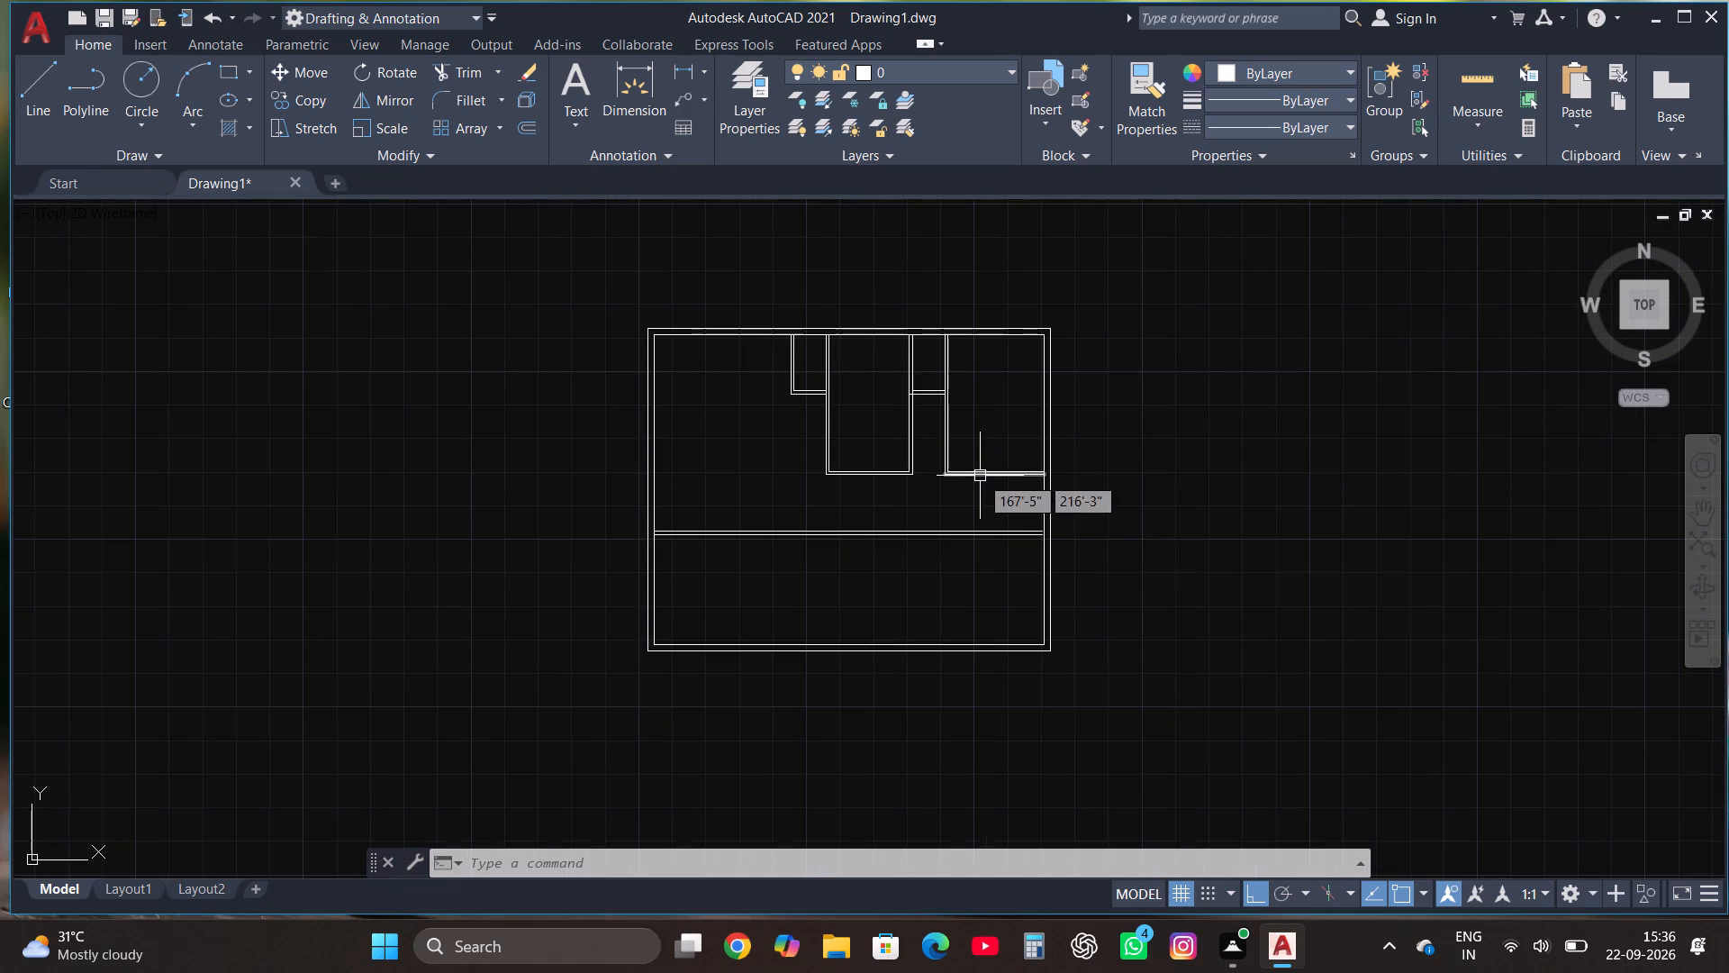
pyautogui.scroll(1, 1017, 532)
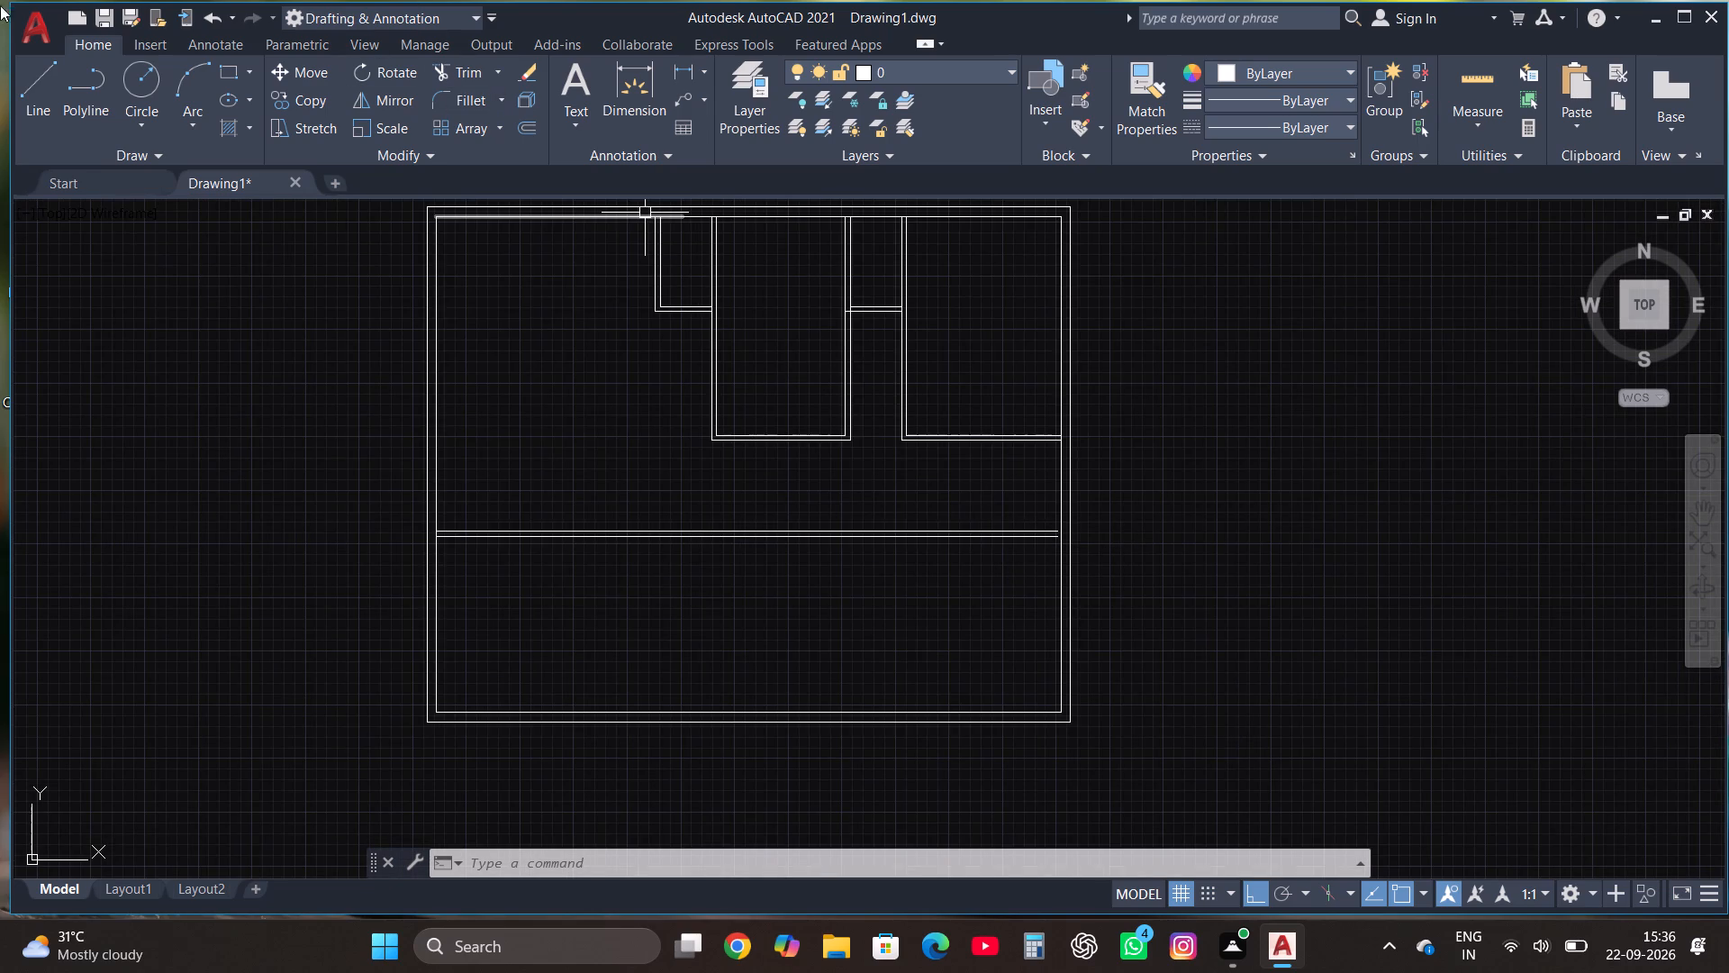
pyautogui.click(25, 81)
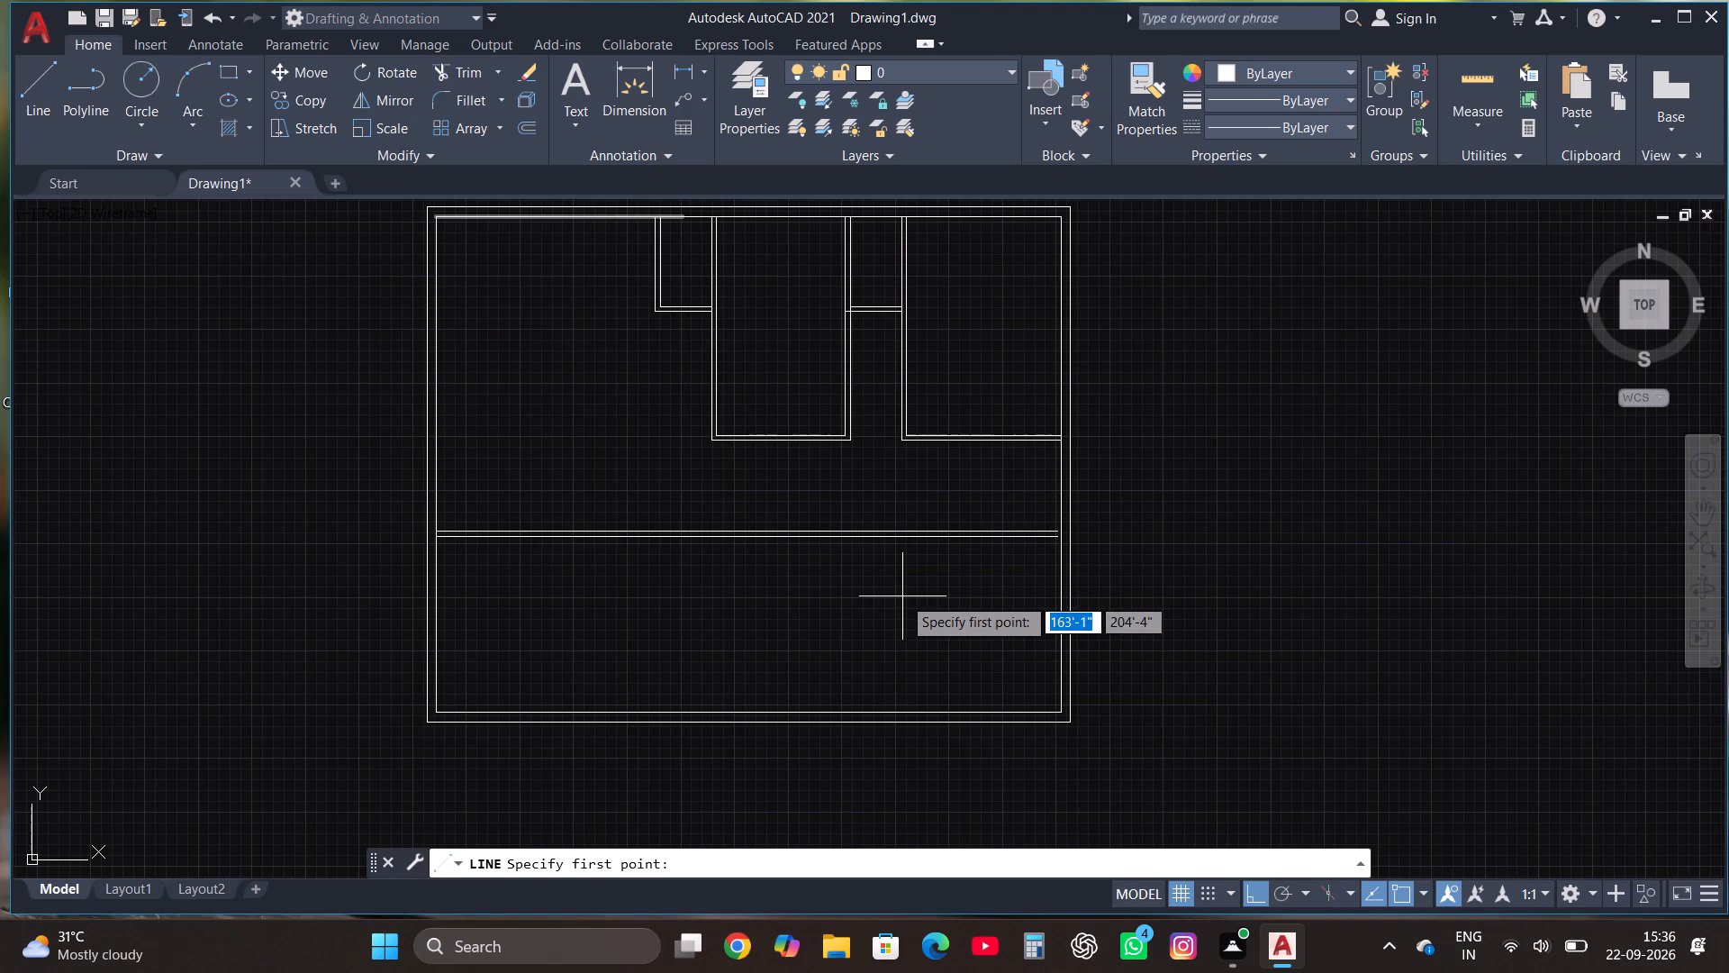
pyautogui.click(899, 443)
pyautogui.scroll(4, 892, 736)
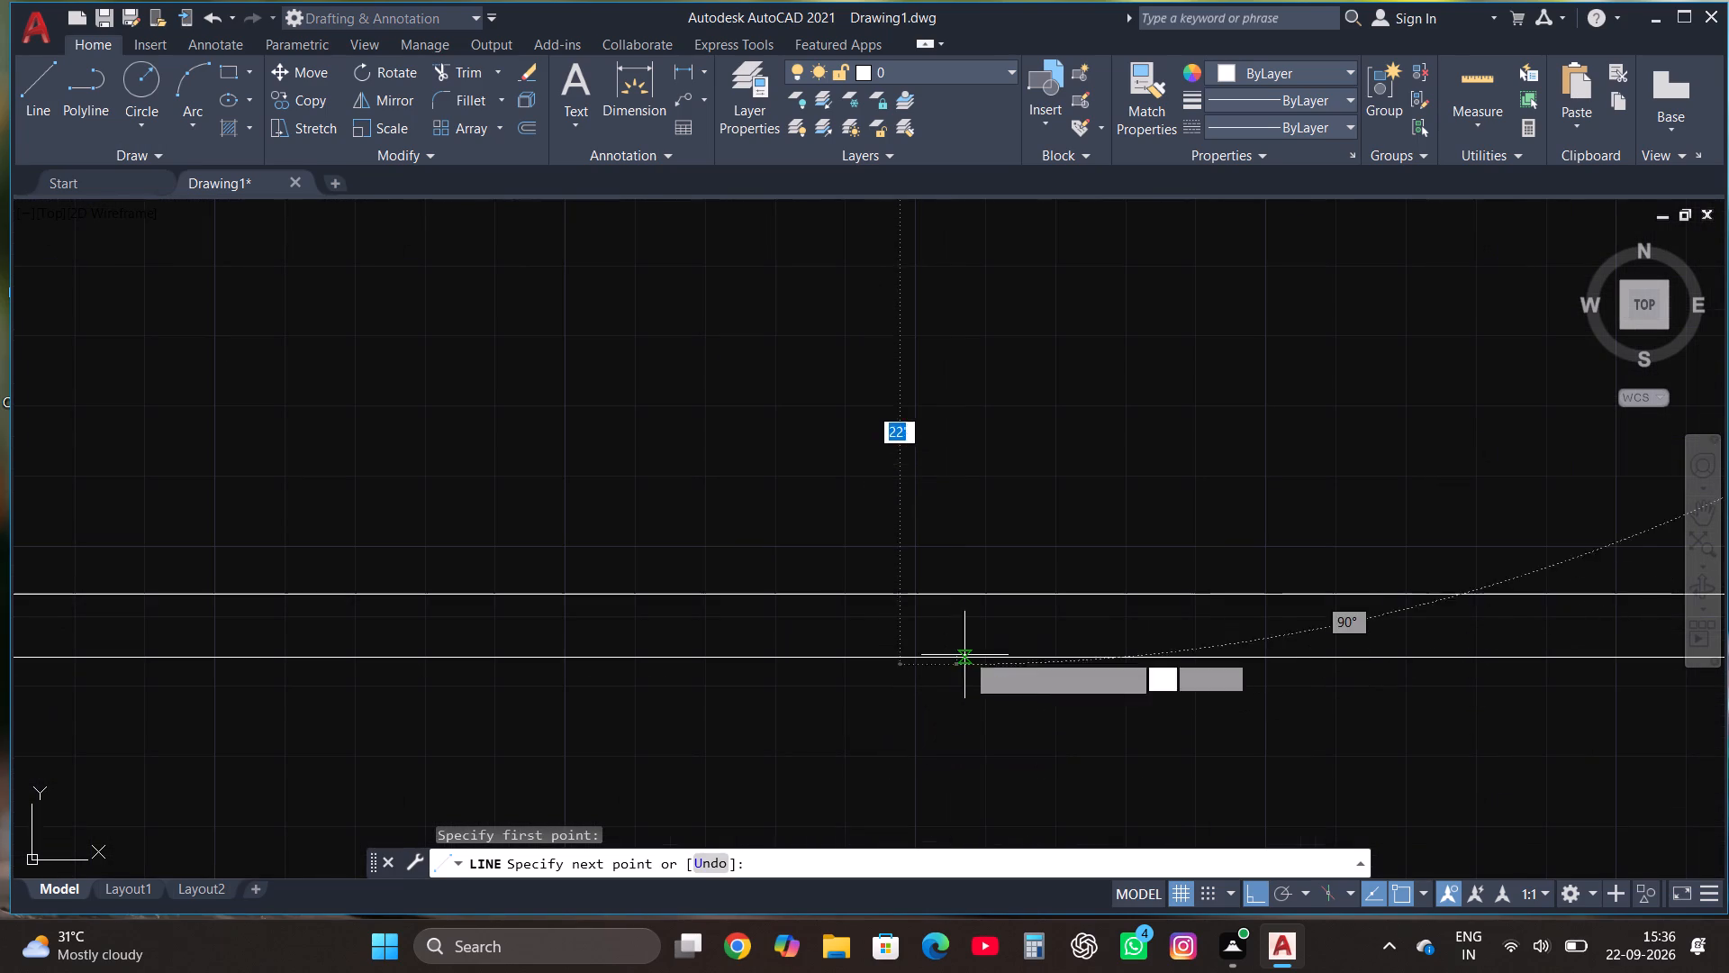
pyautogui.click(965, 632)
pyautogui.press('Escape')
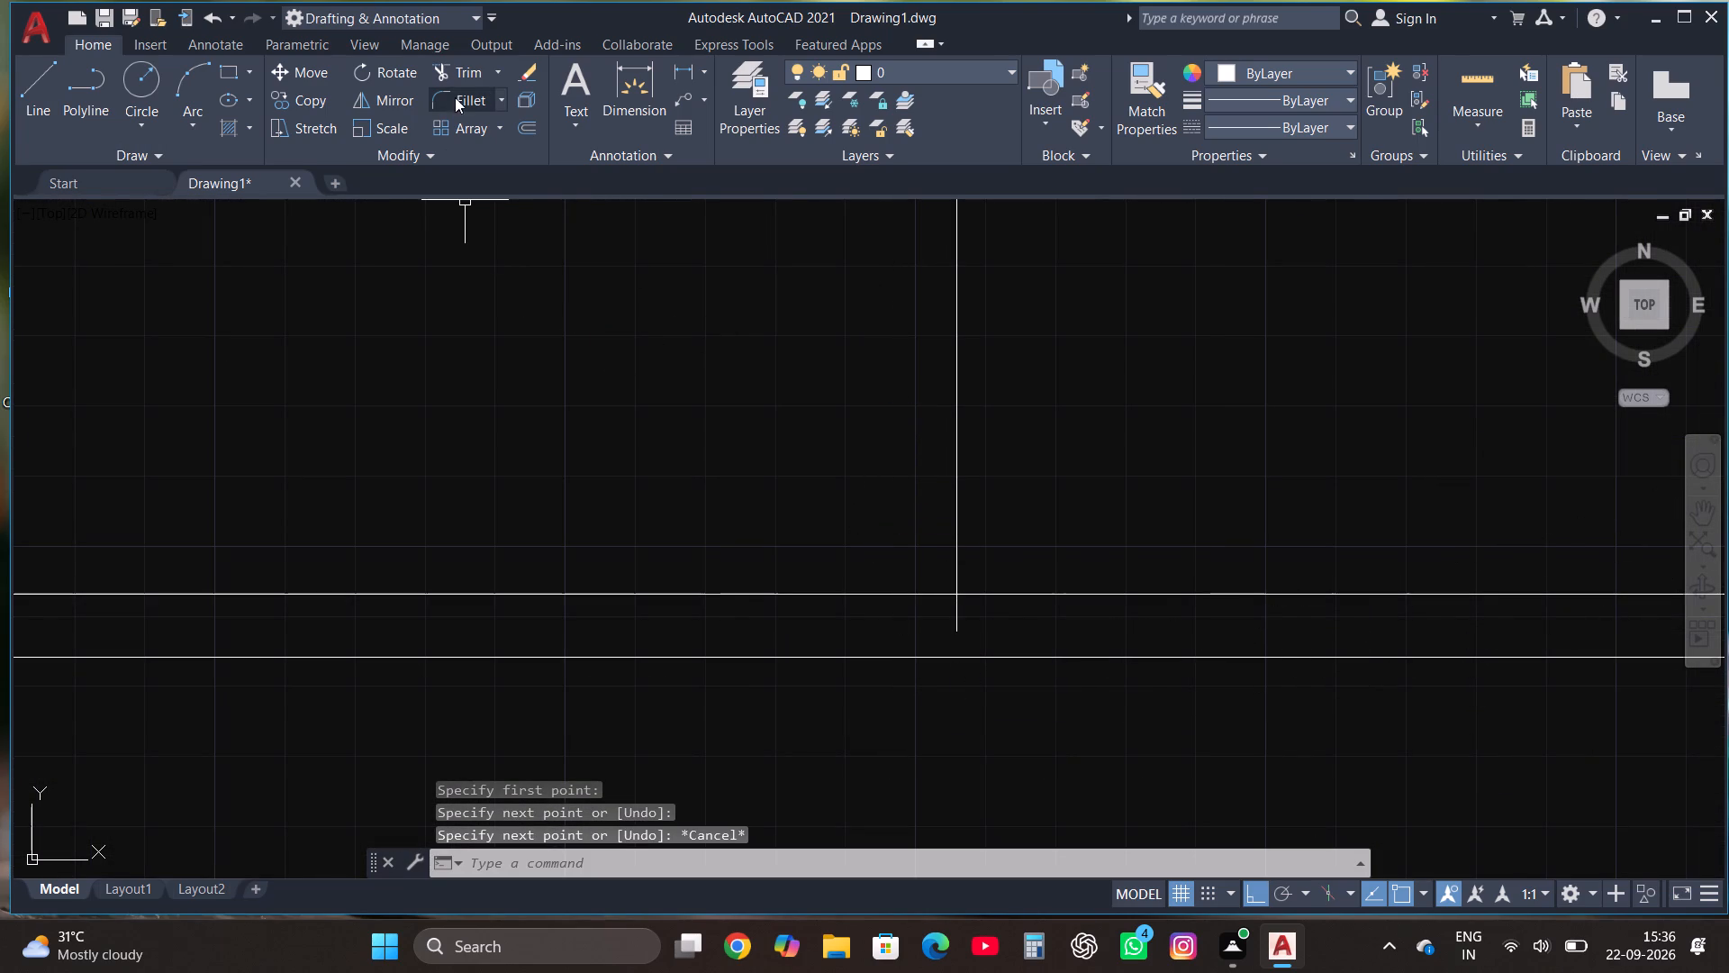
# Trim the new vertical line where it runs past the bottom wall's inner line.
pyautogui.click(462, 70)
pyautogui.click(958, 614)
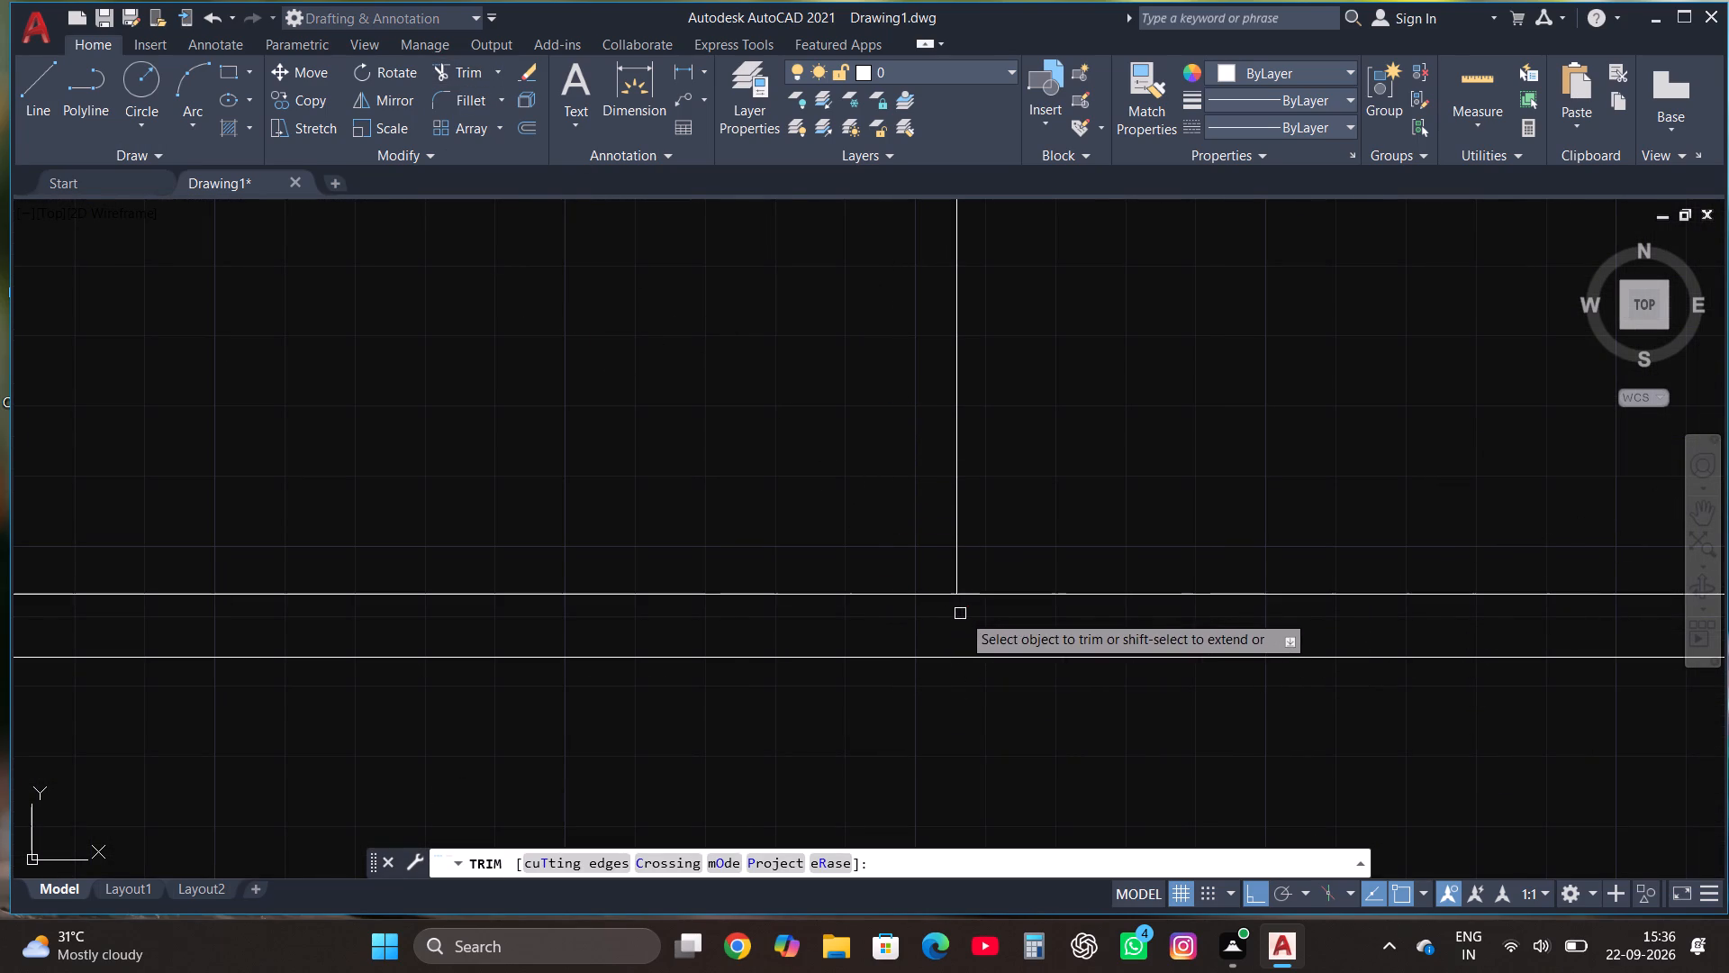
pyautogui.scroll(-4, 1042, 776)
pyautogui.press('Escape')
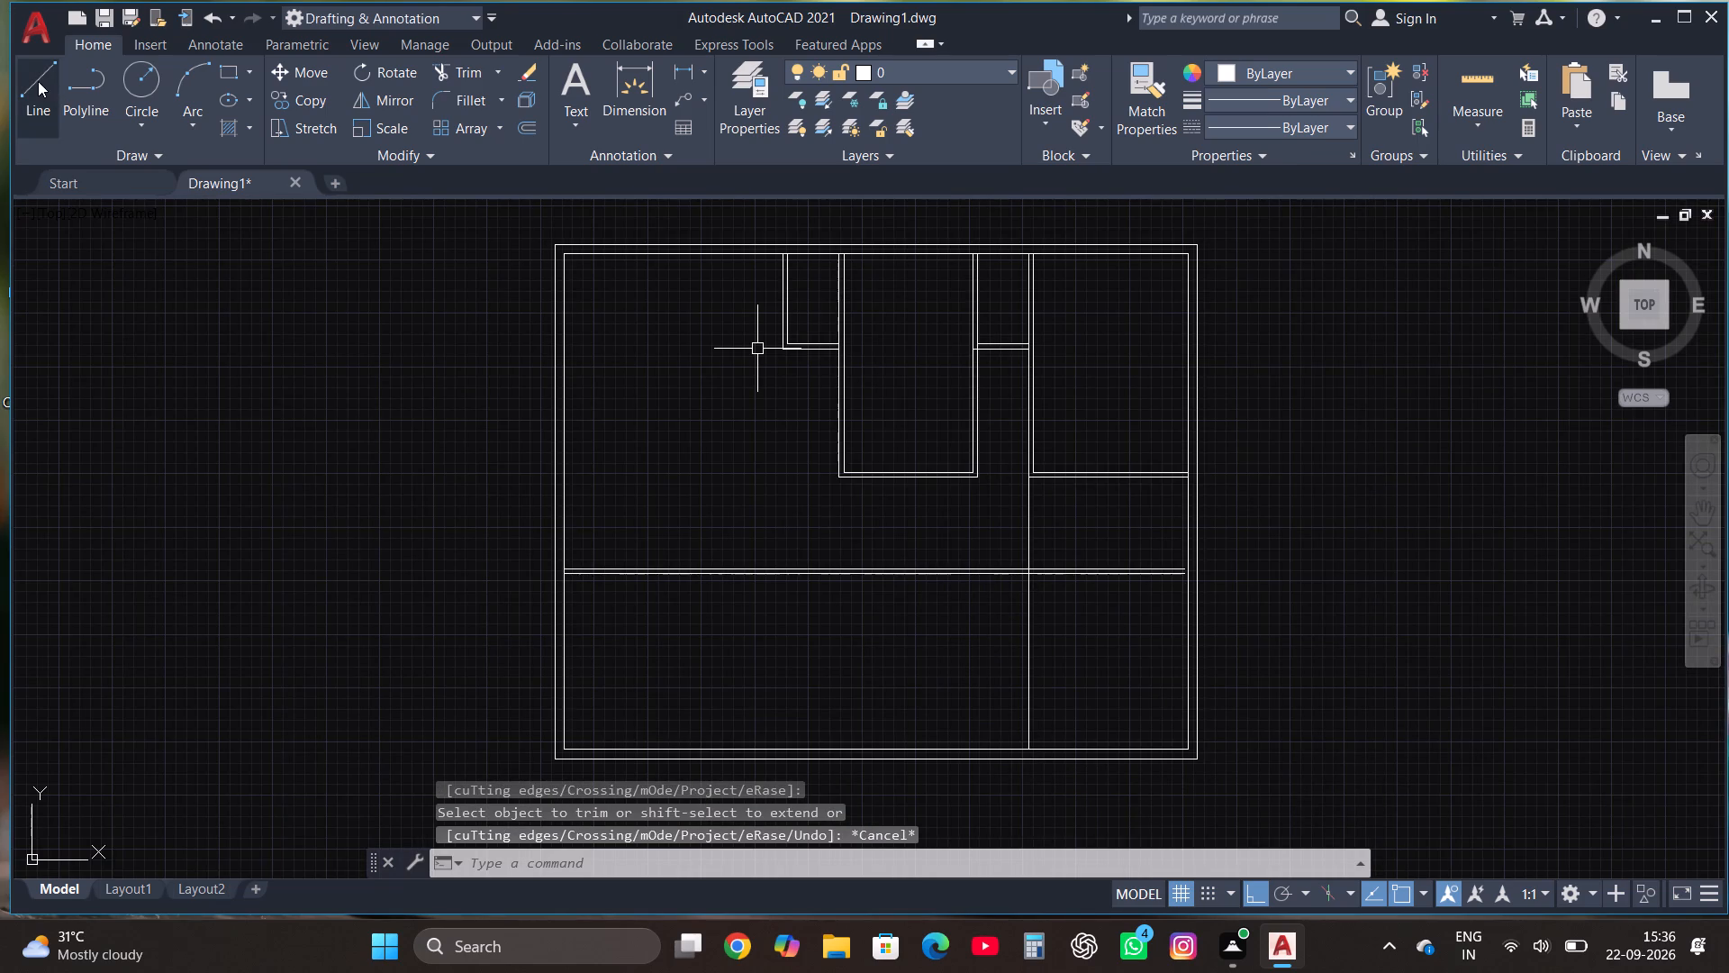
# Draw a second vertical line from the upper-right room's outer bottom line, aligned with its inner left side, down into the bottom wall.
pyautogui.click(38, 81)
pyautogui.scroll(-1, 815, 390)
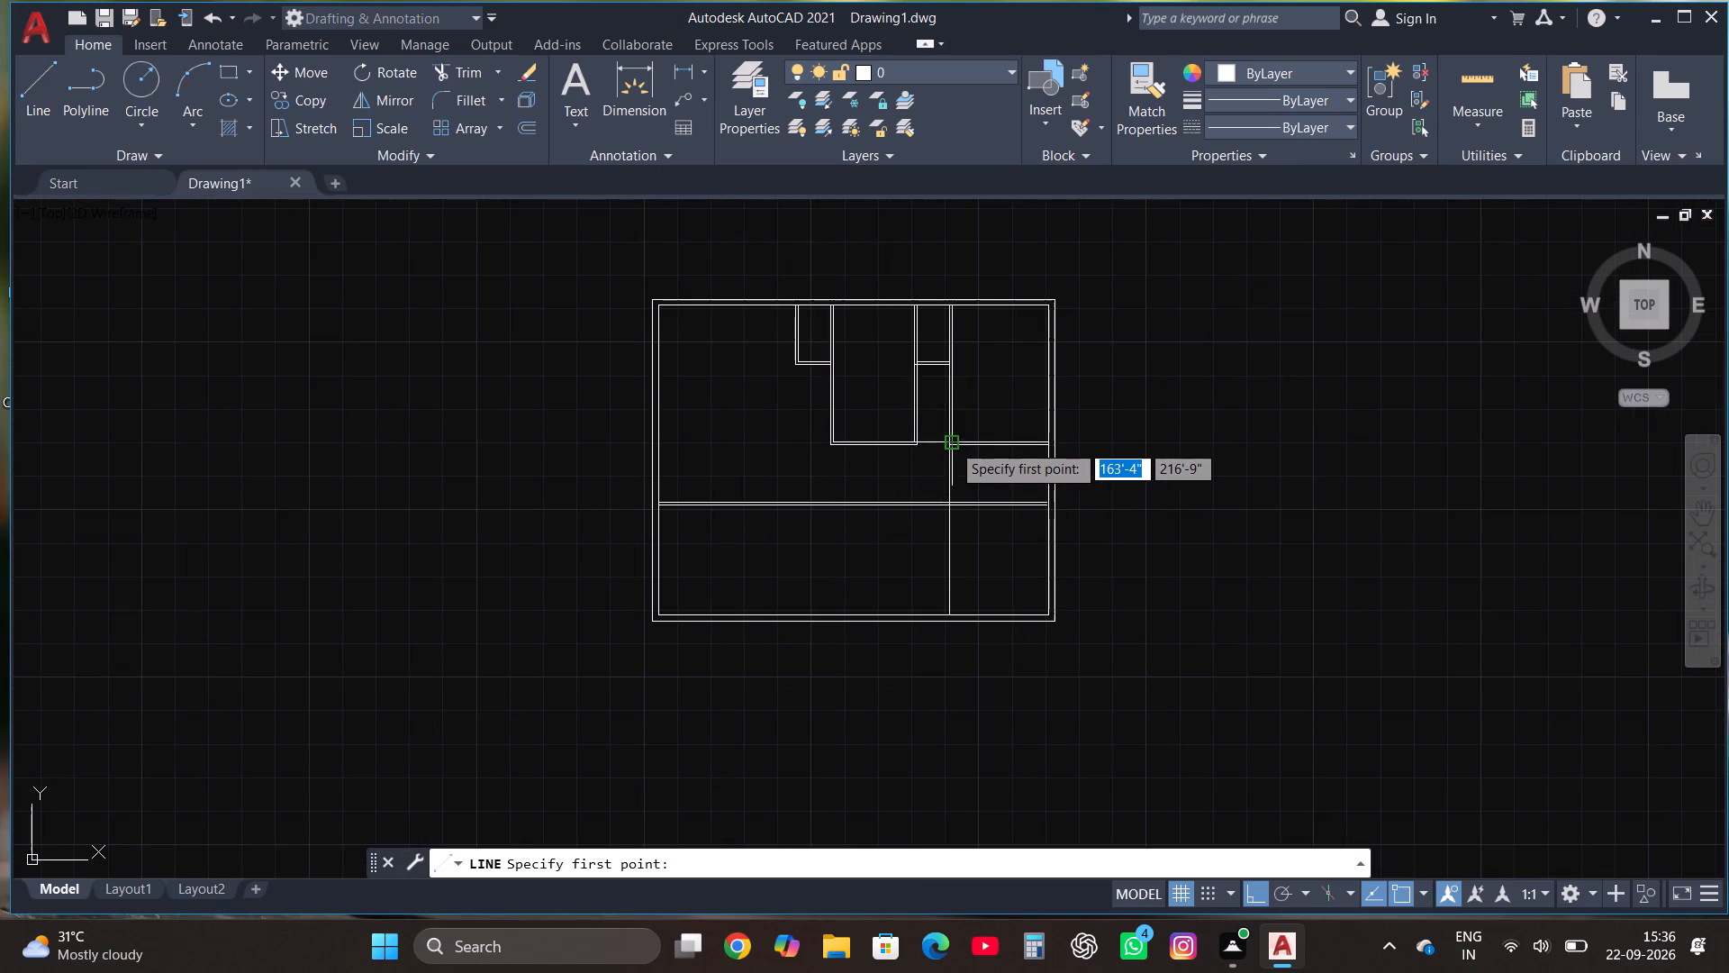
pyautogui.scroll(4, 952, 443)
pyautogui.click(955, 460)
pyautogui.scroll(-2, 955, 462)
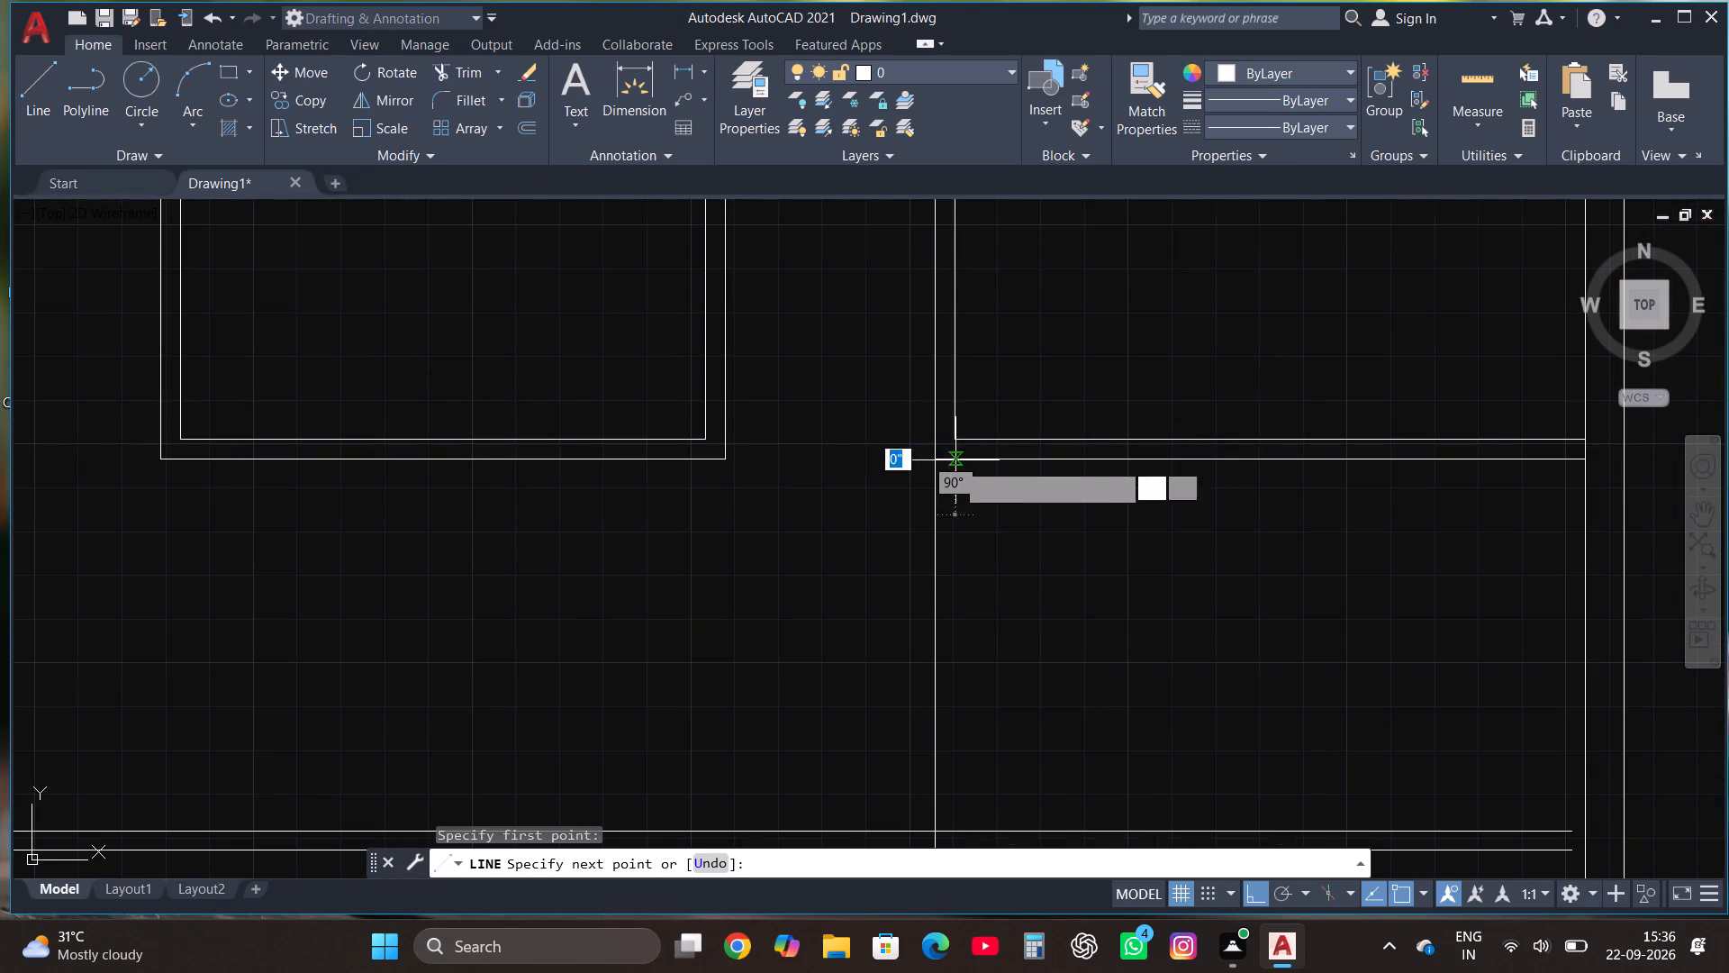
pyautogui.scroll(-7, 955, 462)
pyautogui.scroll(5, 985, 609)
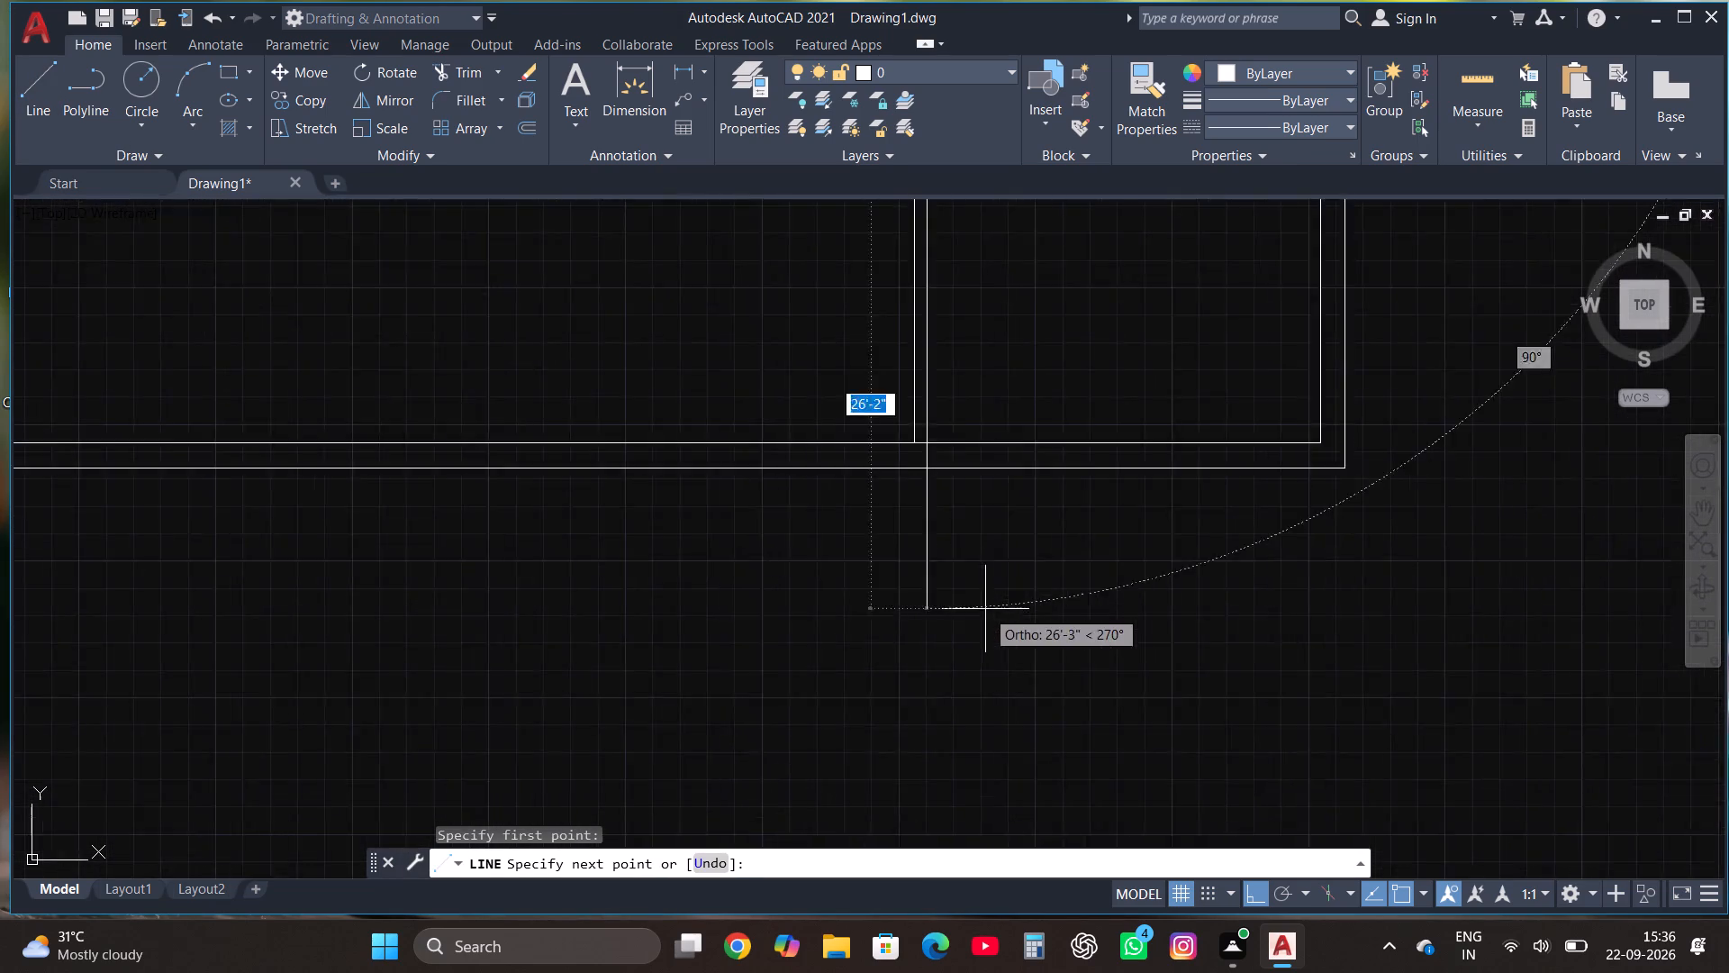
pyautogui.scroll(1, 985, 609)
pyautogui.scroll(2, 880, 375)
pyautogui.click(908, 374)
pyautogui.press('Escape')
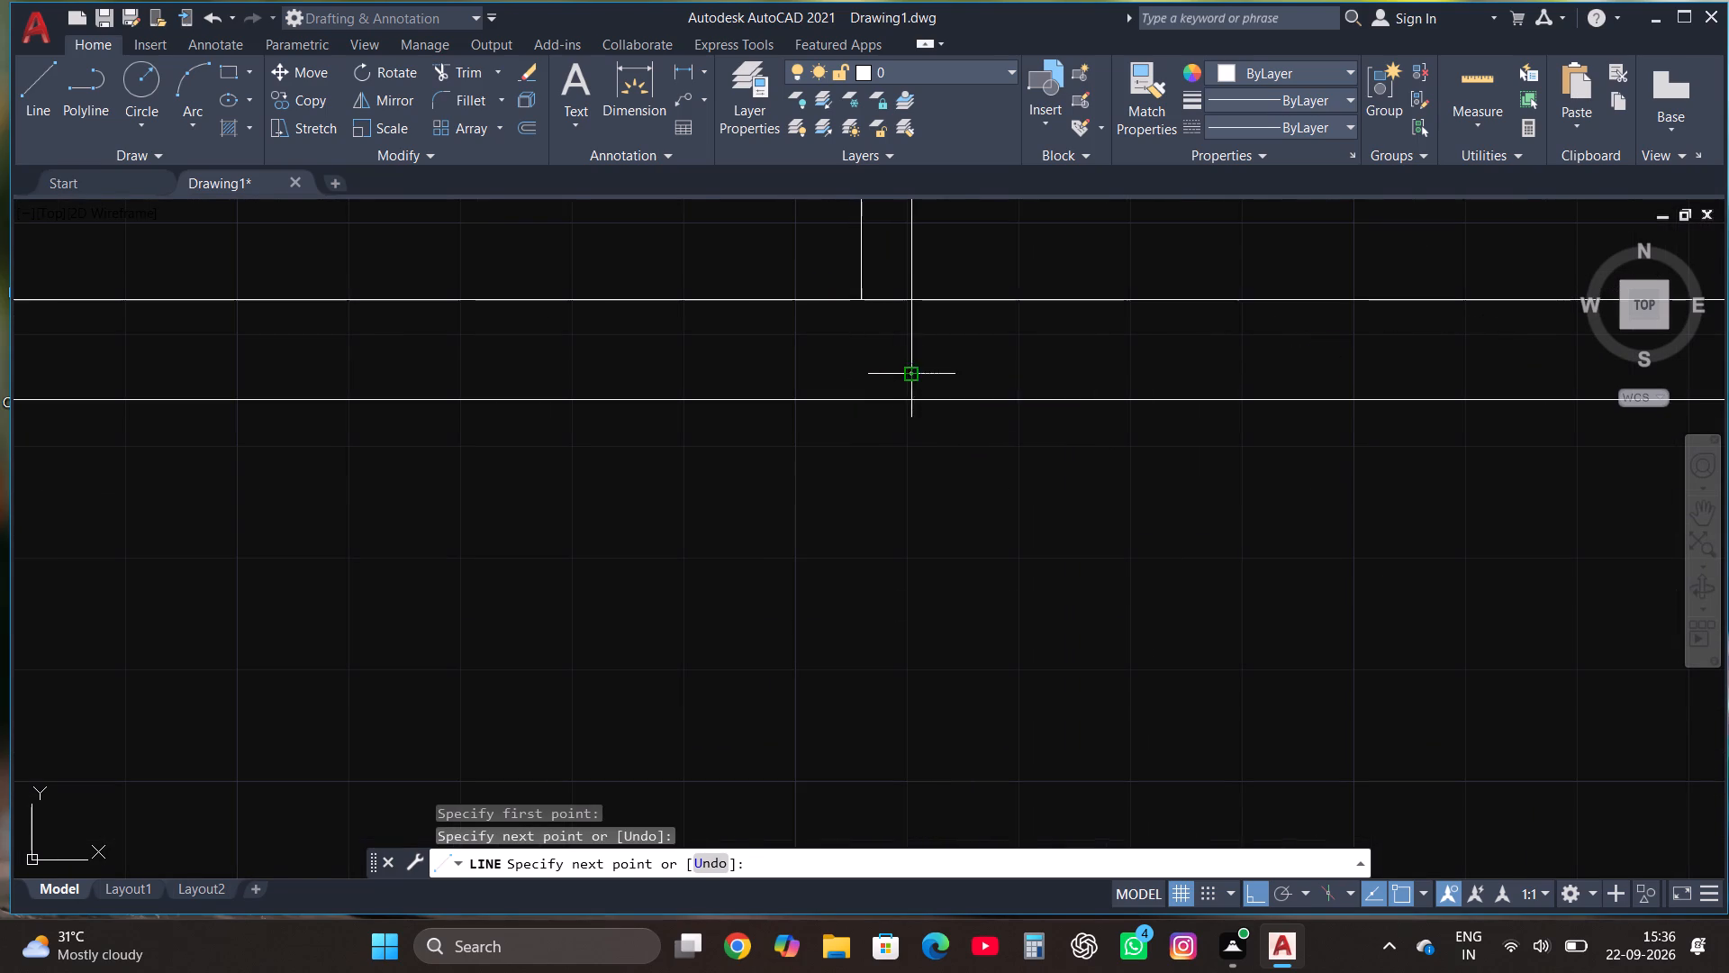
# Trim the second vertical line's overshoot and the bottom wall's inner line between the two vertical partition lines.
pyautogui.scroll(-2, 891, 670)
pyautogui.click(441, 72)
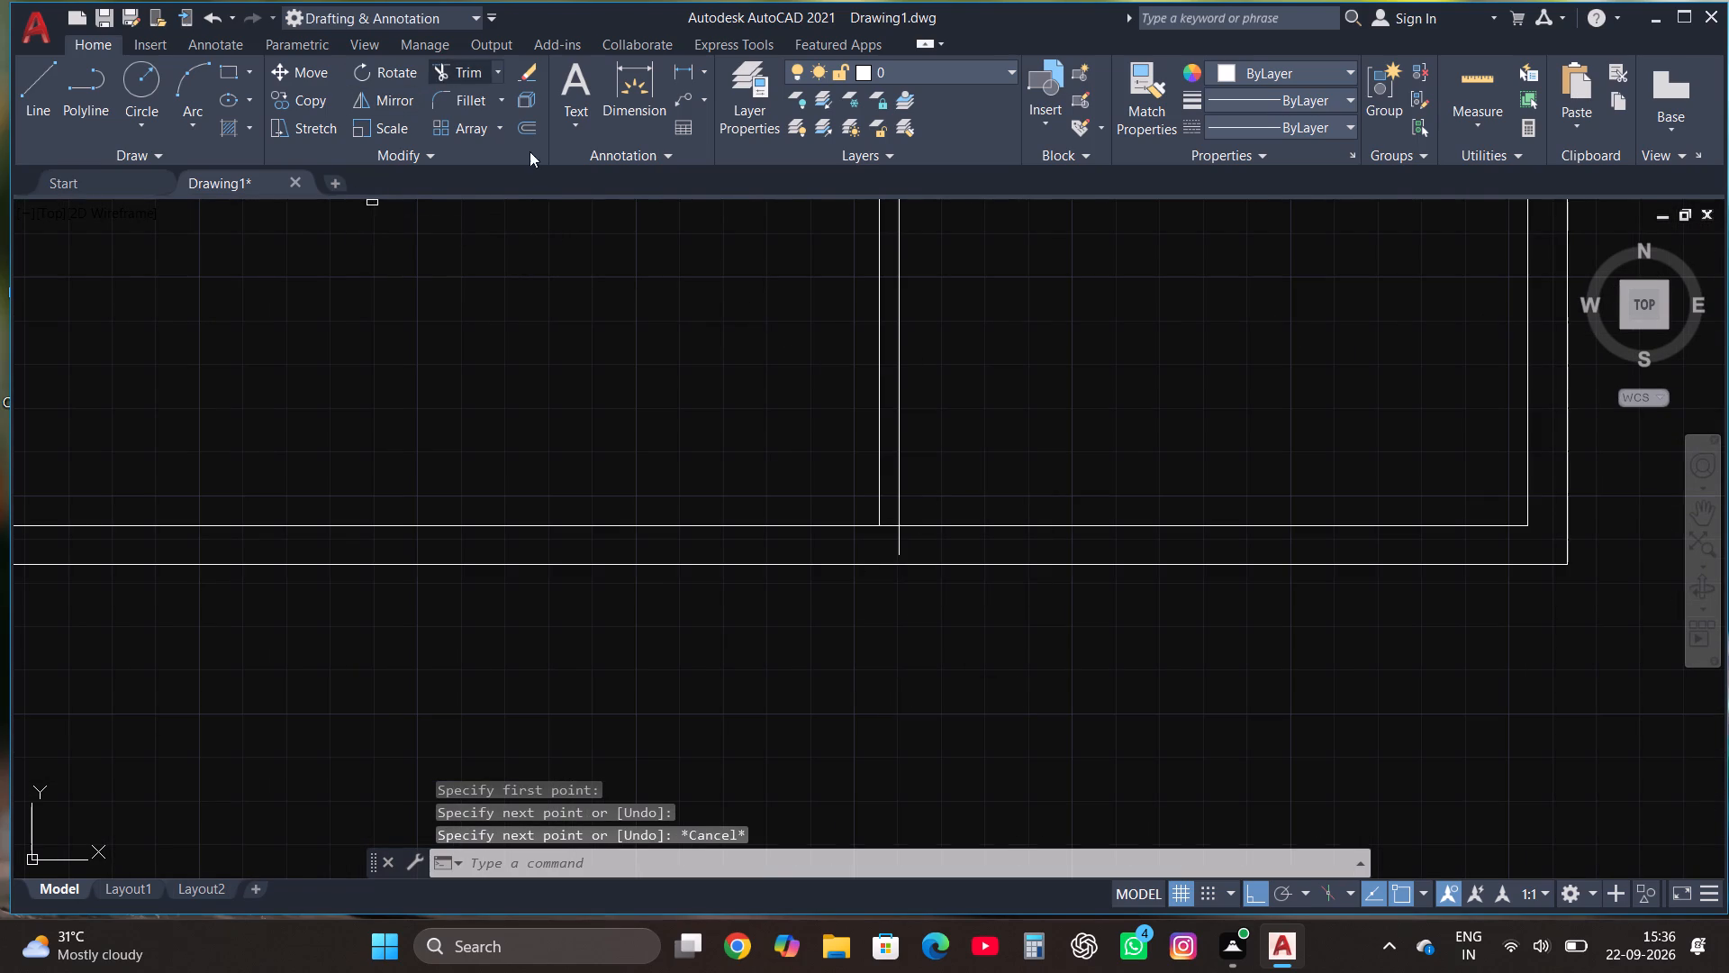
pyautogui.click(901, 546)
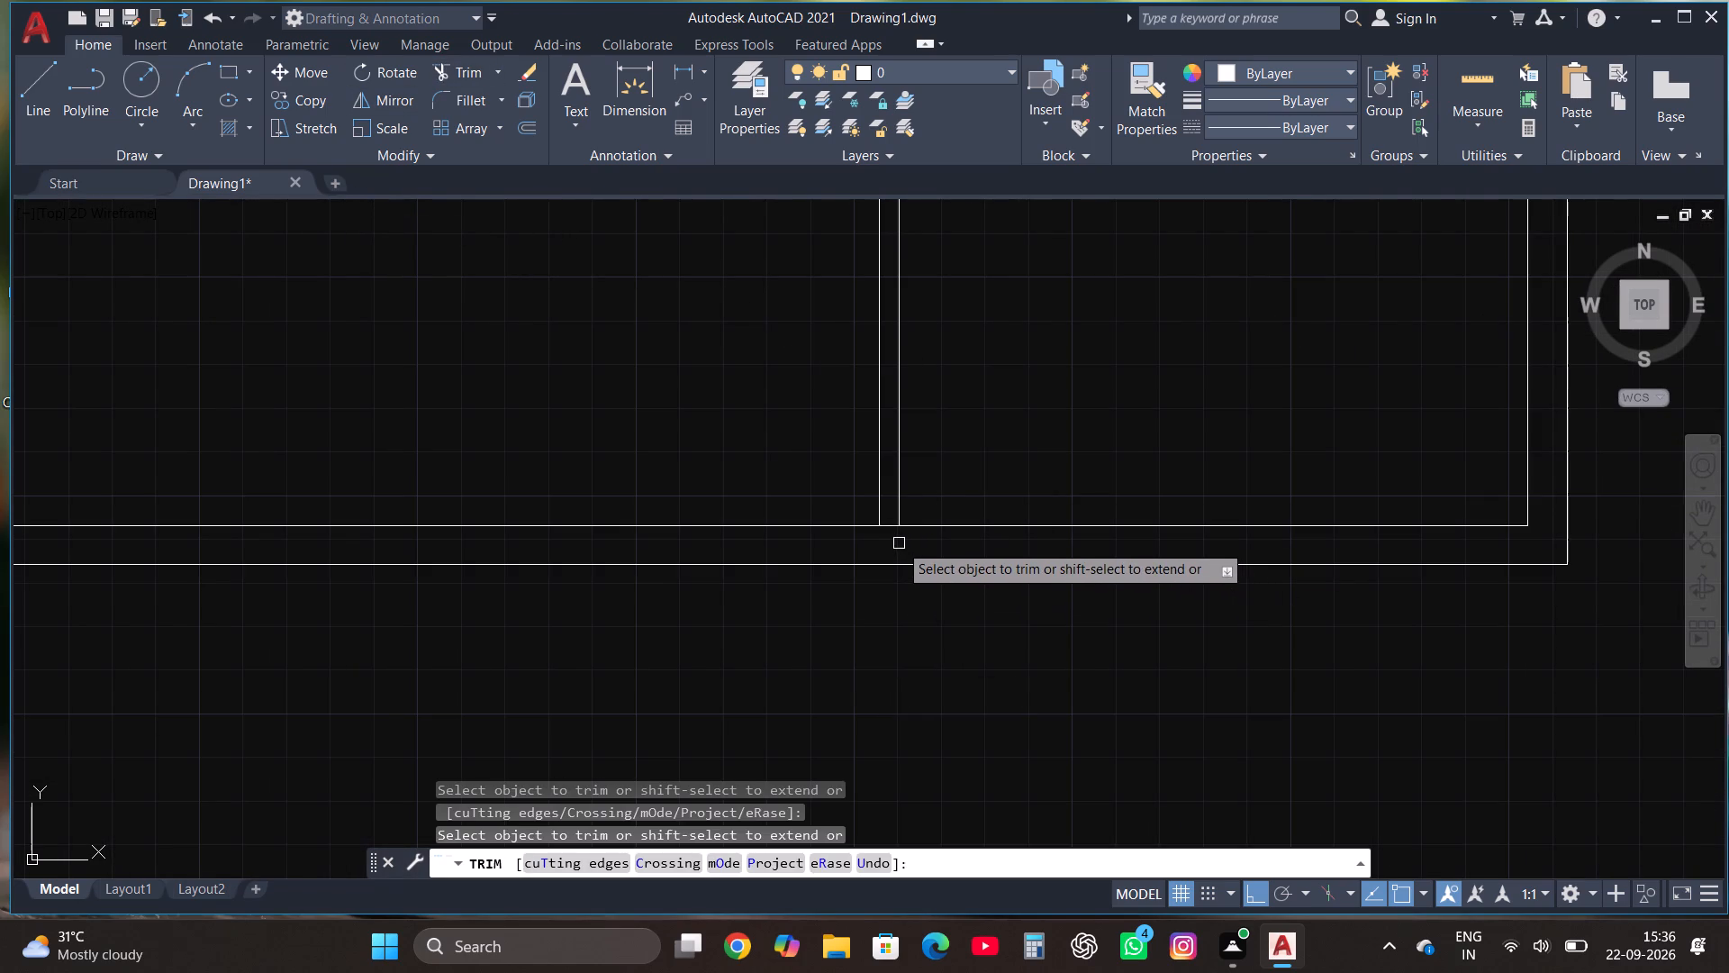
pyautogui.click(891, 523)
# Trim both horizontal partition lines between the vertical ones, and the right vertical line between the horizontal ones, at their crossing.
pyautogui.scroll(-2, 930, 643)
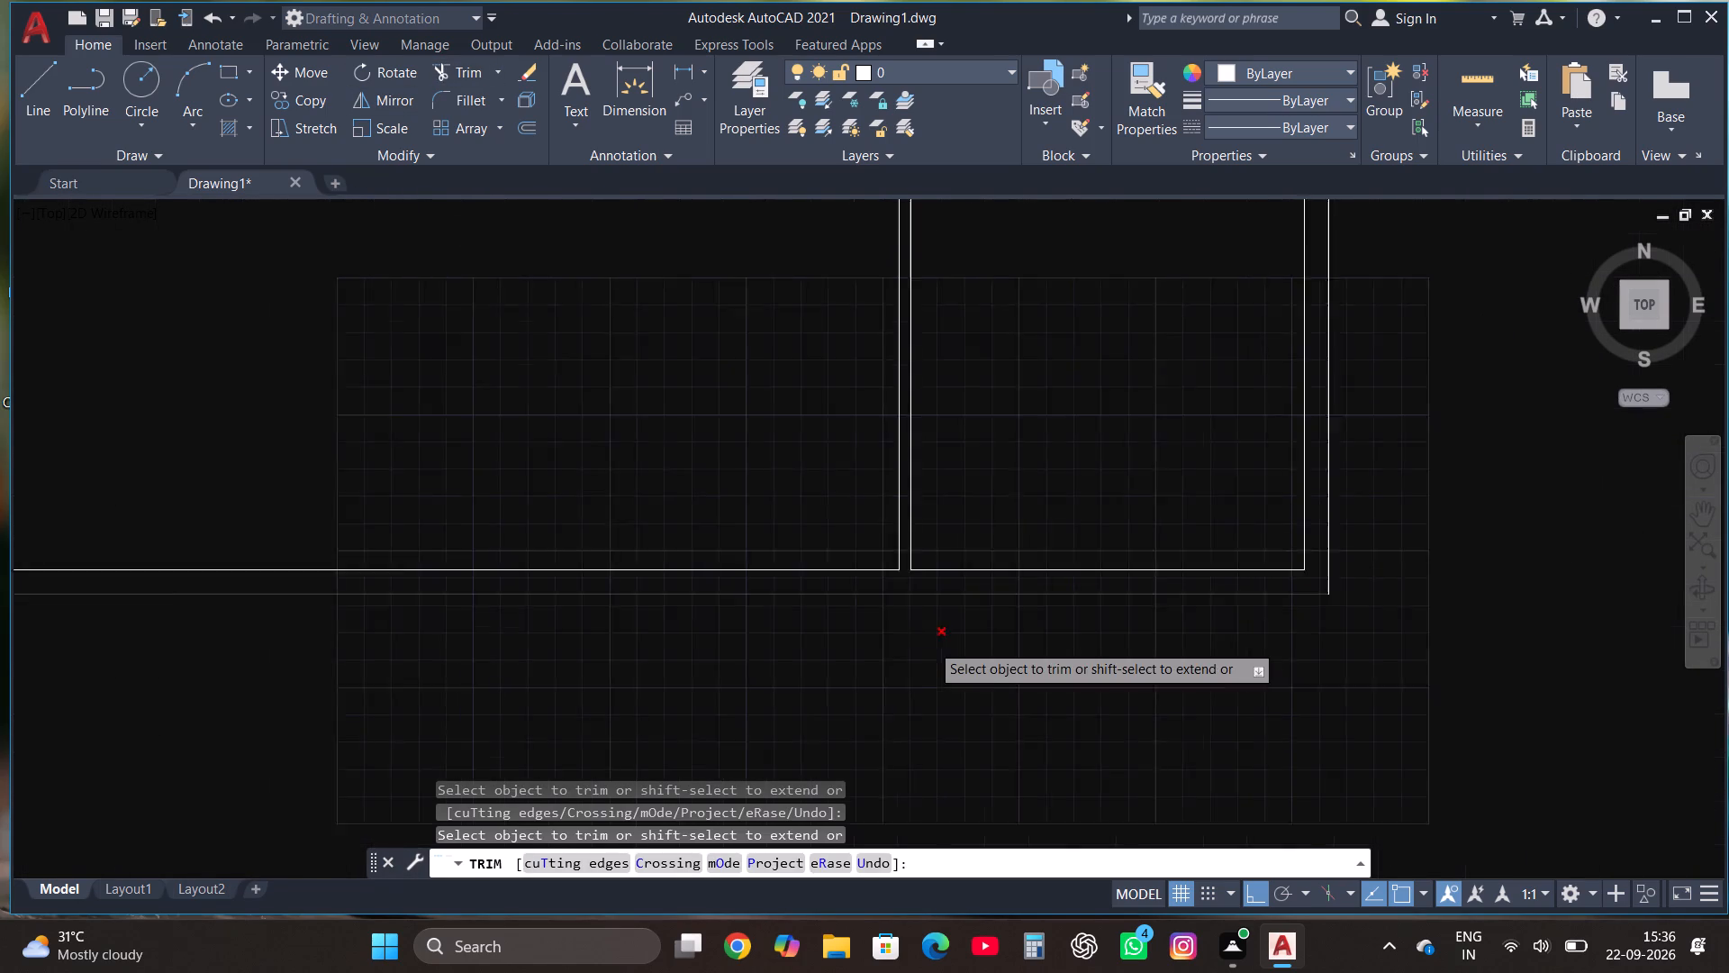
pyautogui.scroll(3, 923, 284)
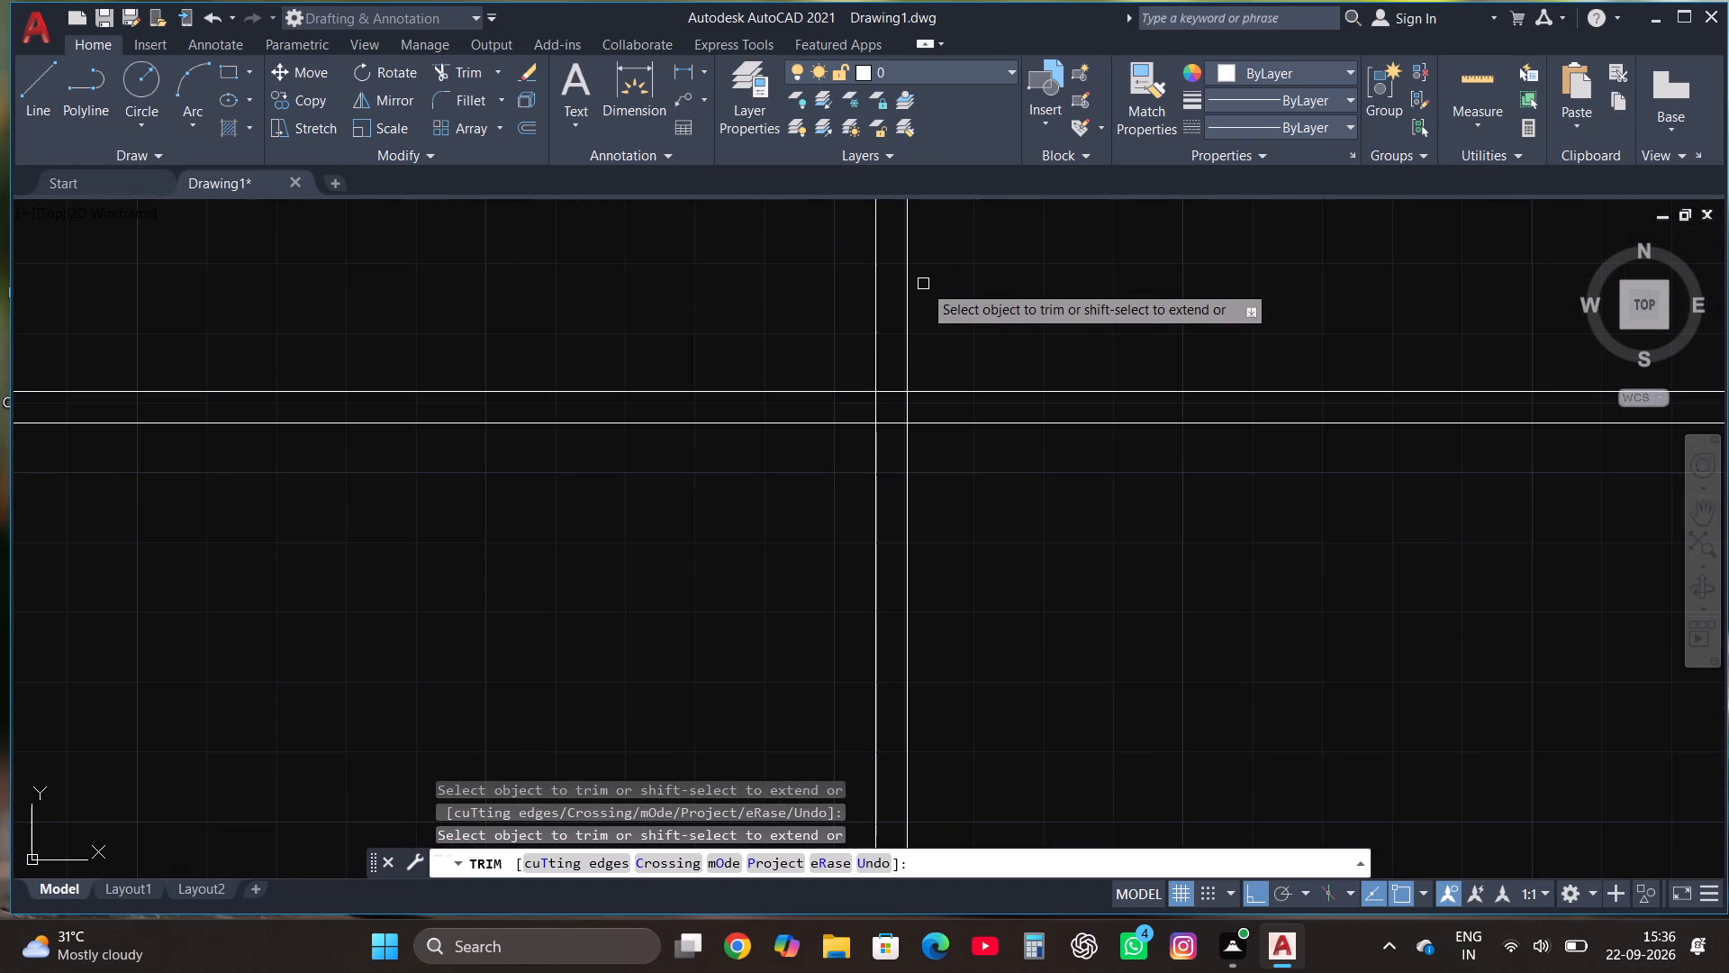
pyautogui.click(891, 393)
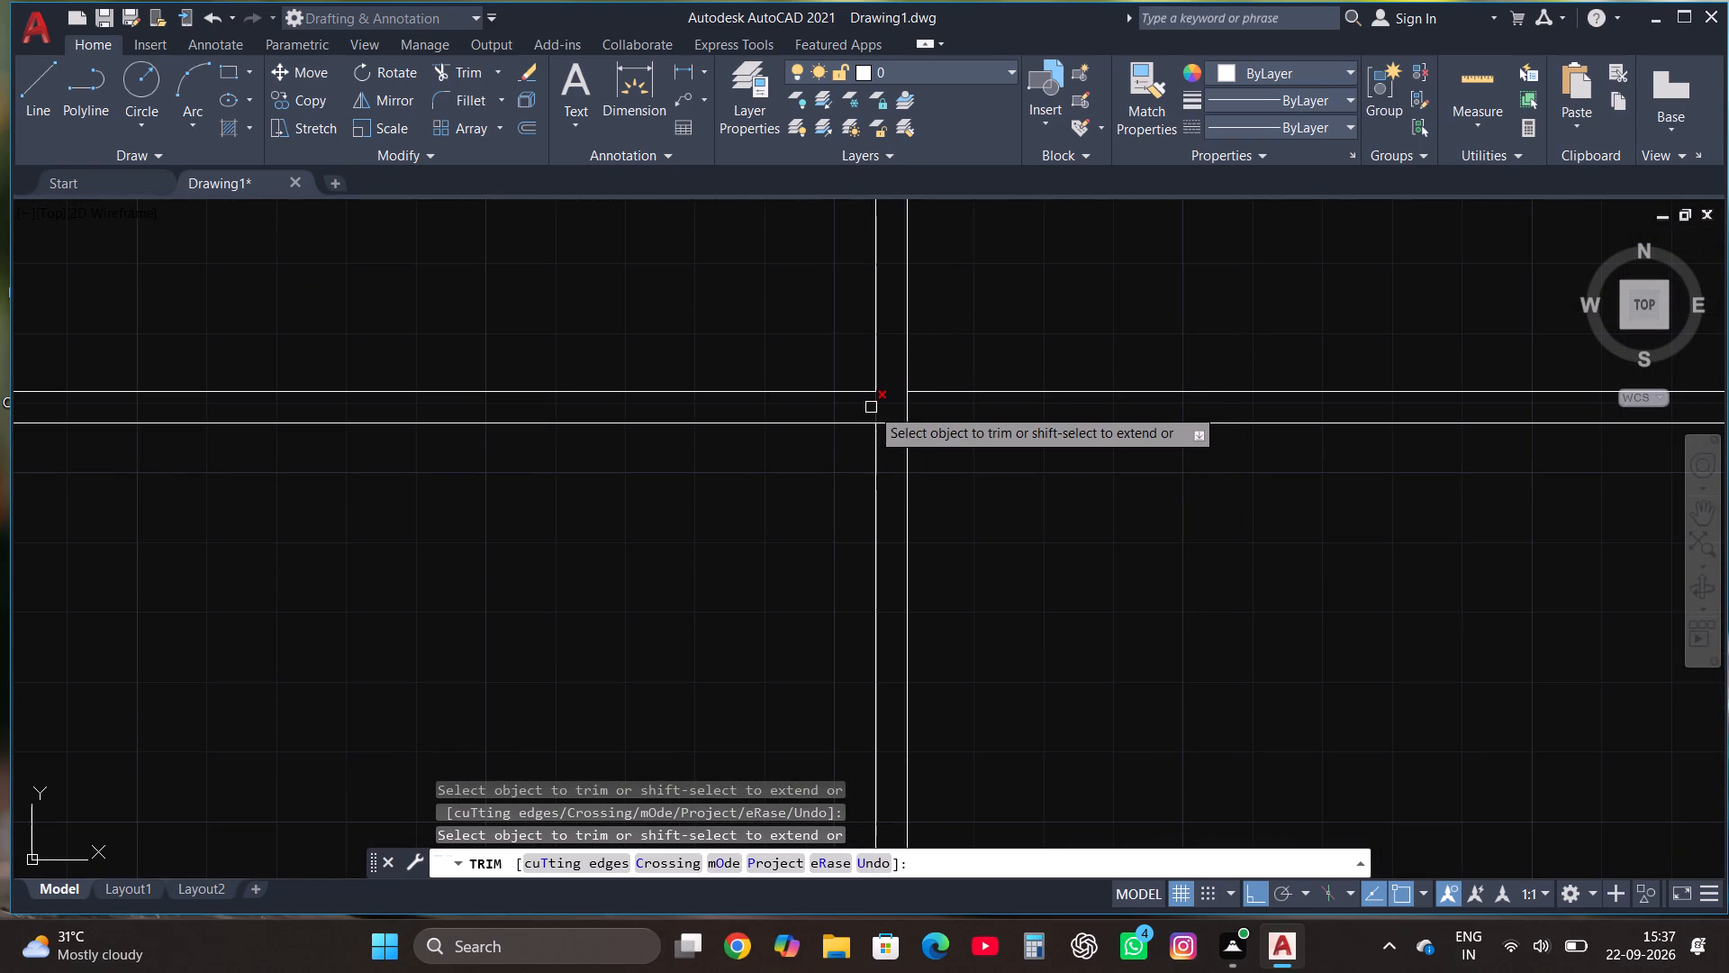
pyautogui.click(905, 407)
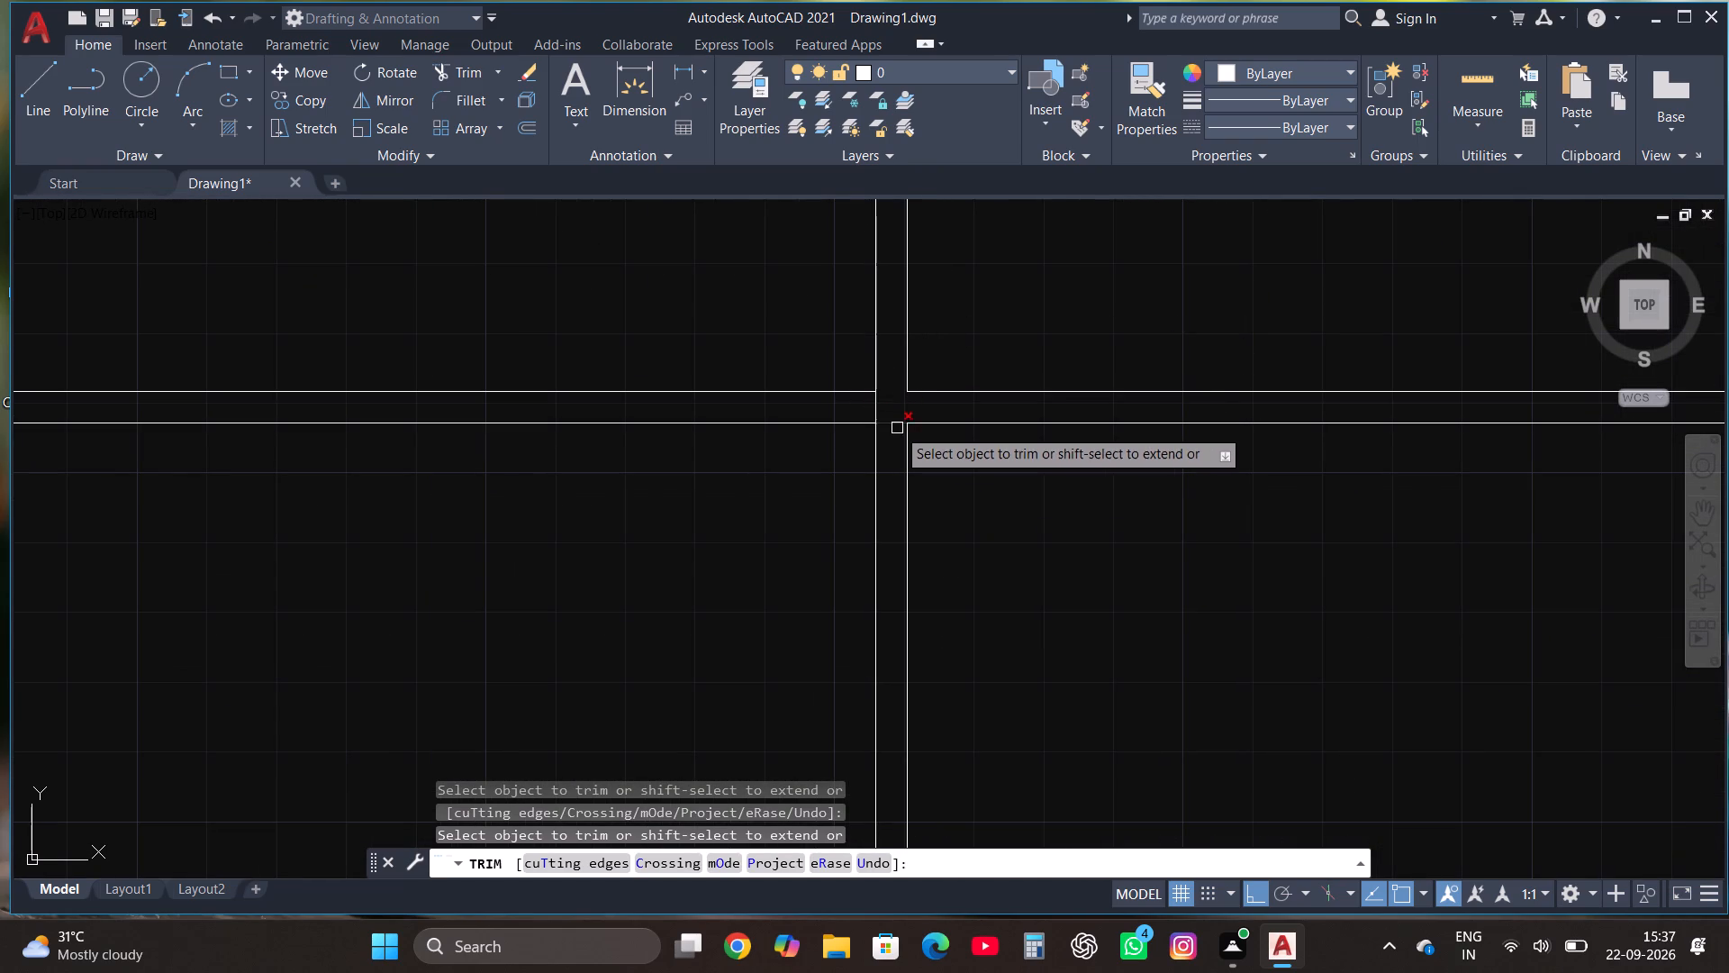
pyautogui.click(897, 430)
pyautogui.scroll(-2, 968, 476)
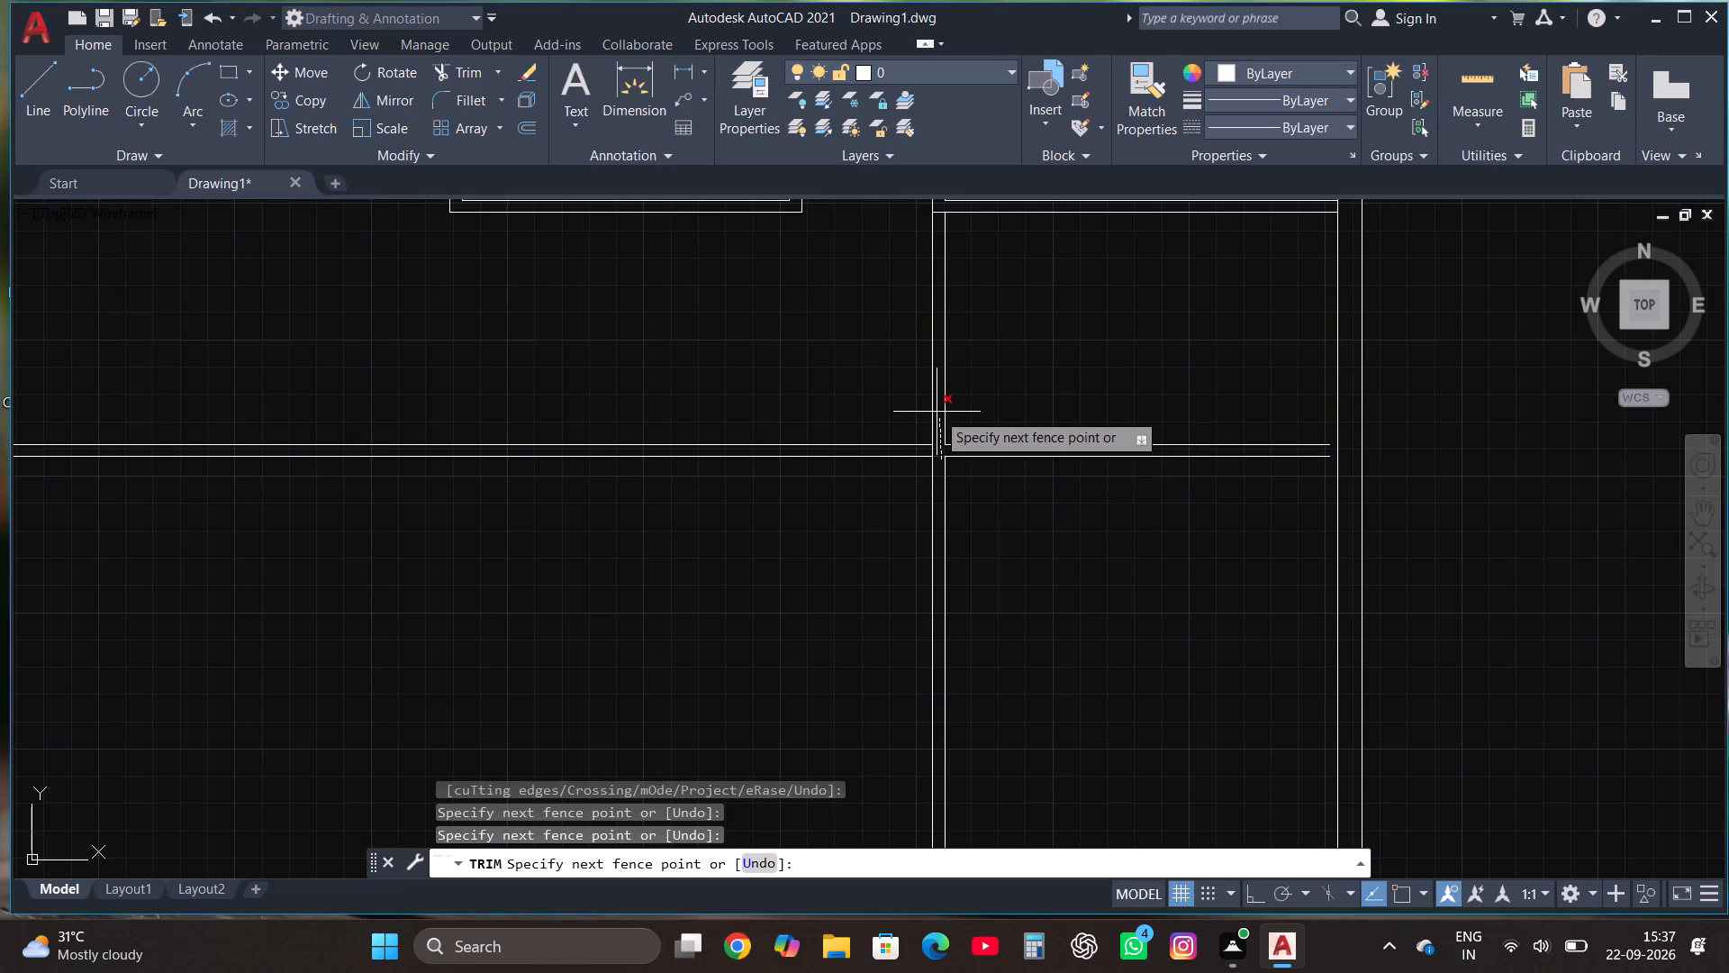
pyautogui.press('Escape')
pyautogui.scroll(-1, 946, 454)
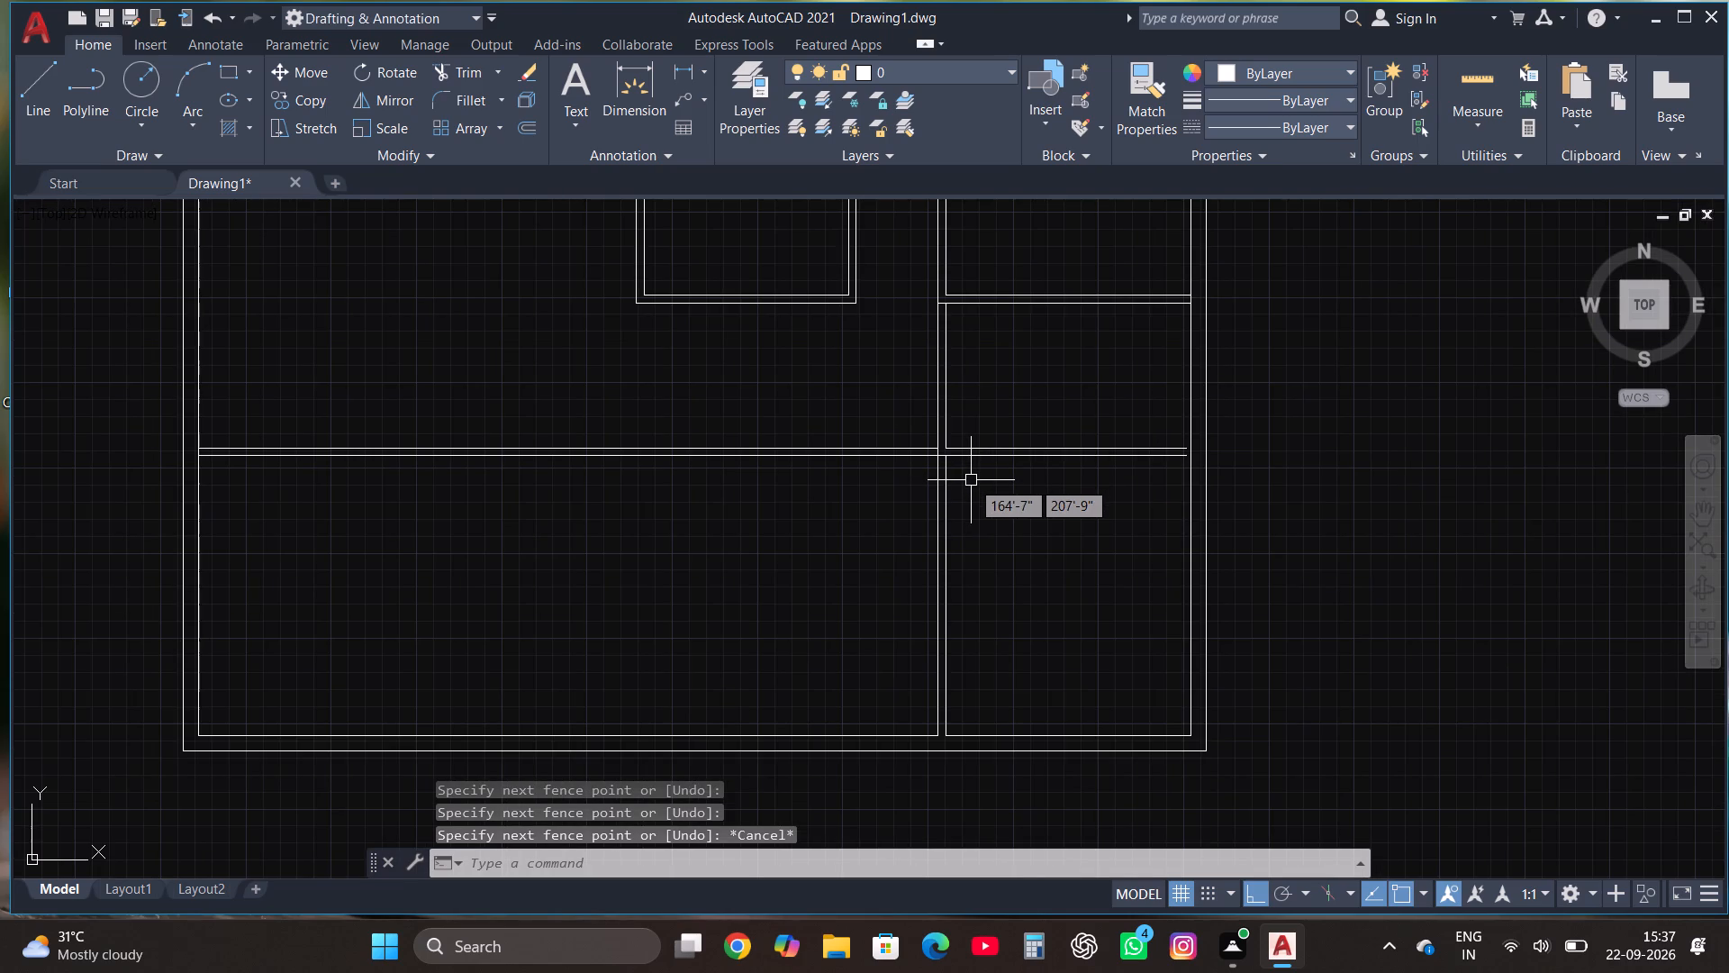
pyautogui.scroll(1, 978, 526)
pyautogui.scroll(3, 936, 403)
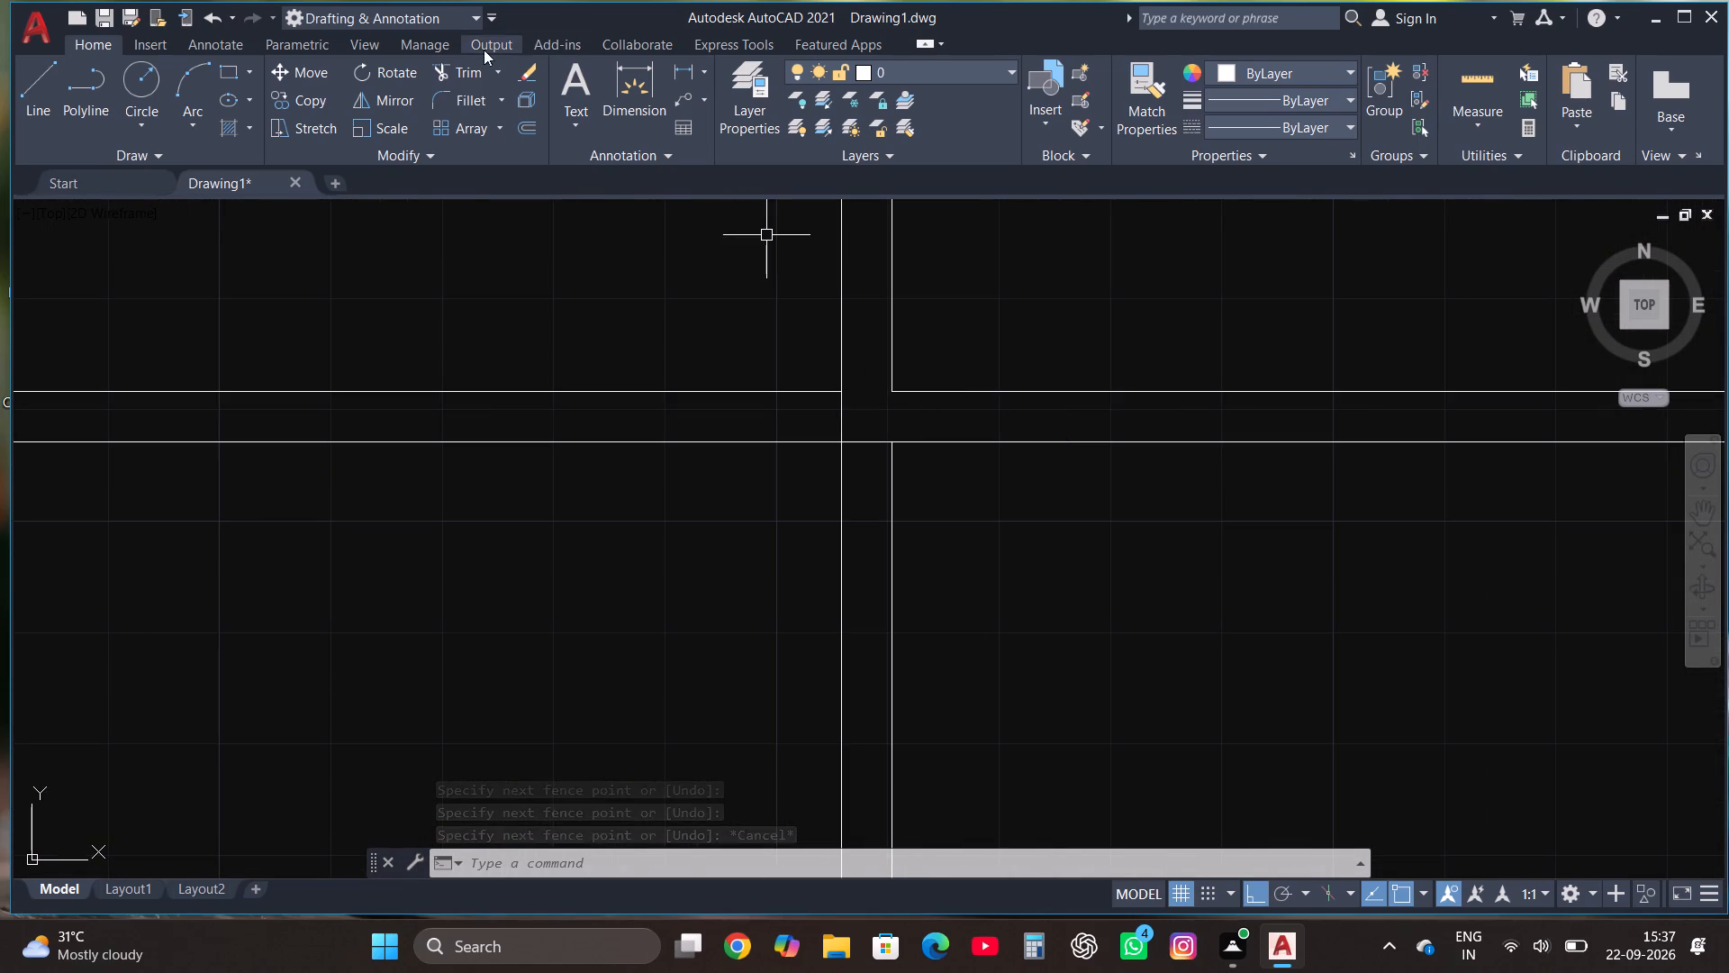
pyautogui.click(472, 68)
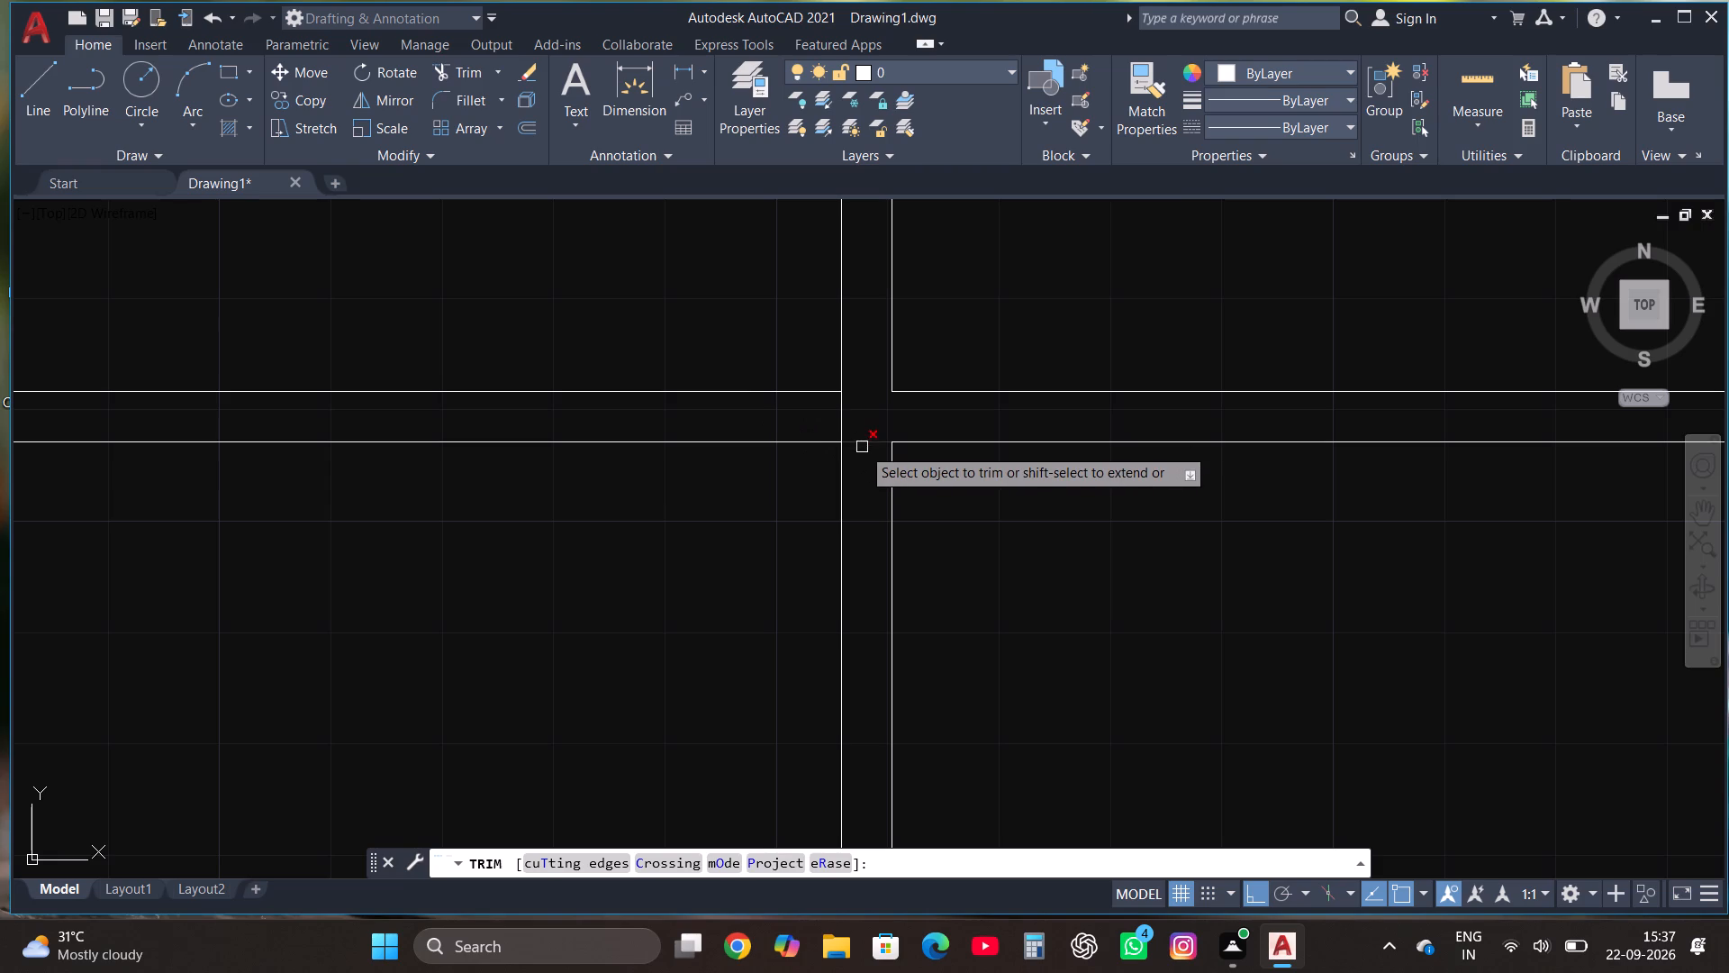
pyautogui.click(862, 447)
pyautogui.press('Escape')
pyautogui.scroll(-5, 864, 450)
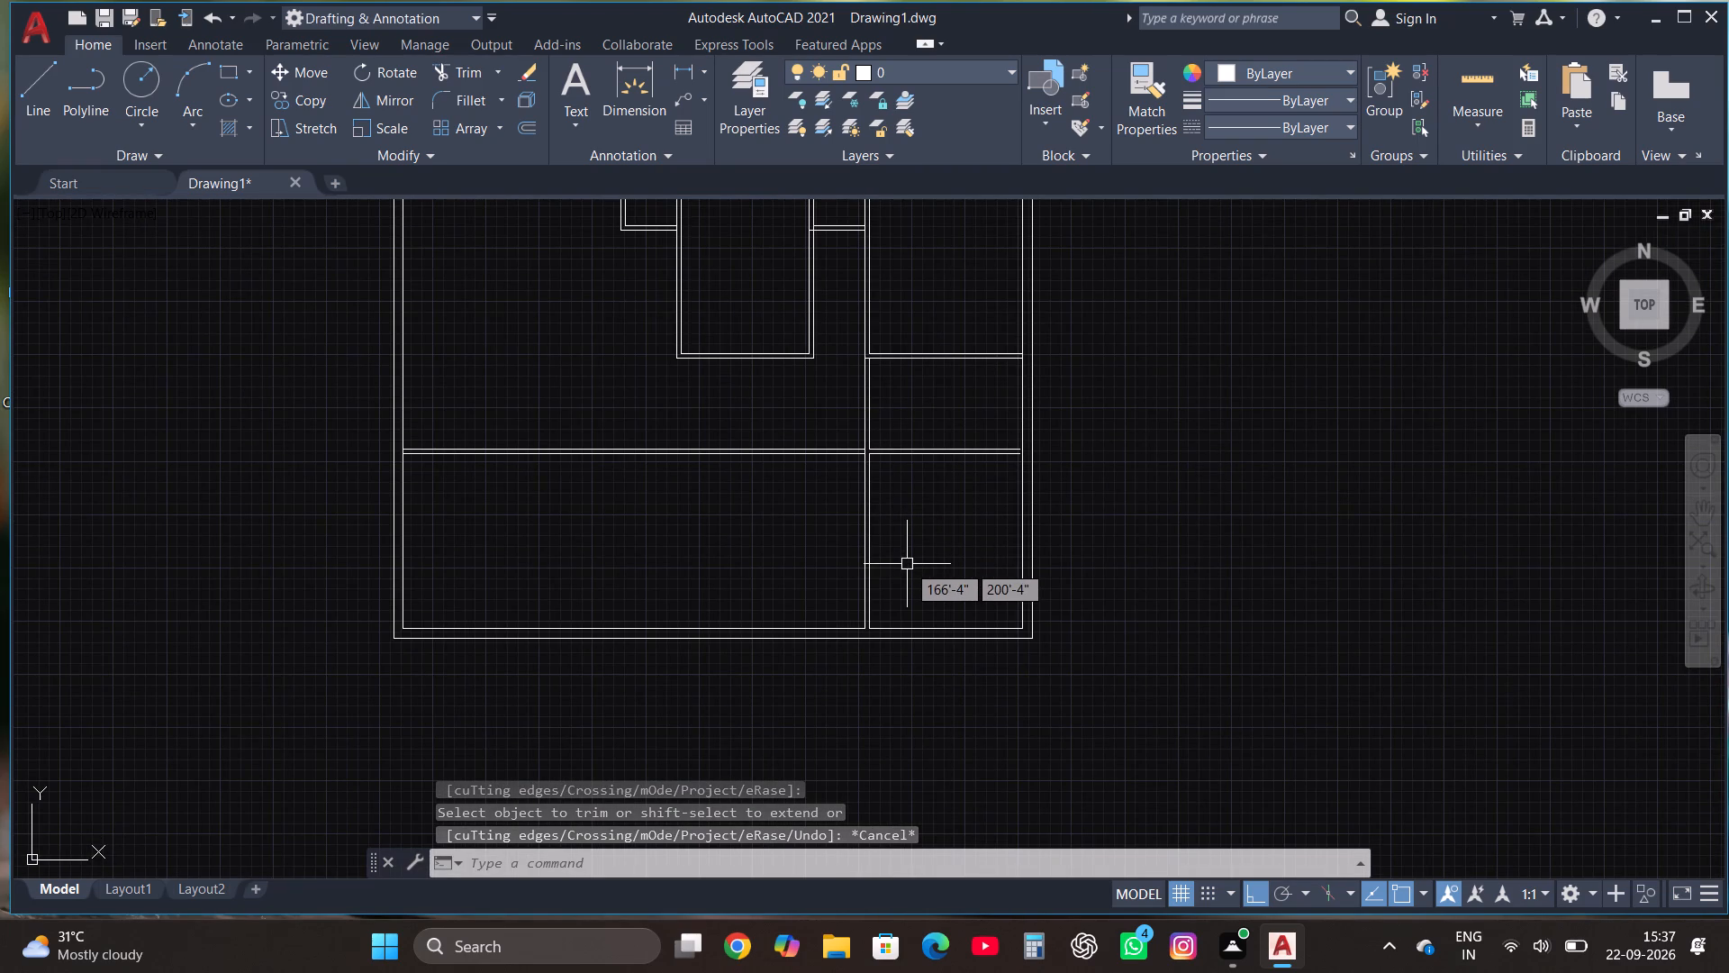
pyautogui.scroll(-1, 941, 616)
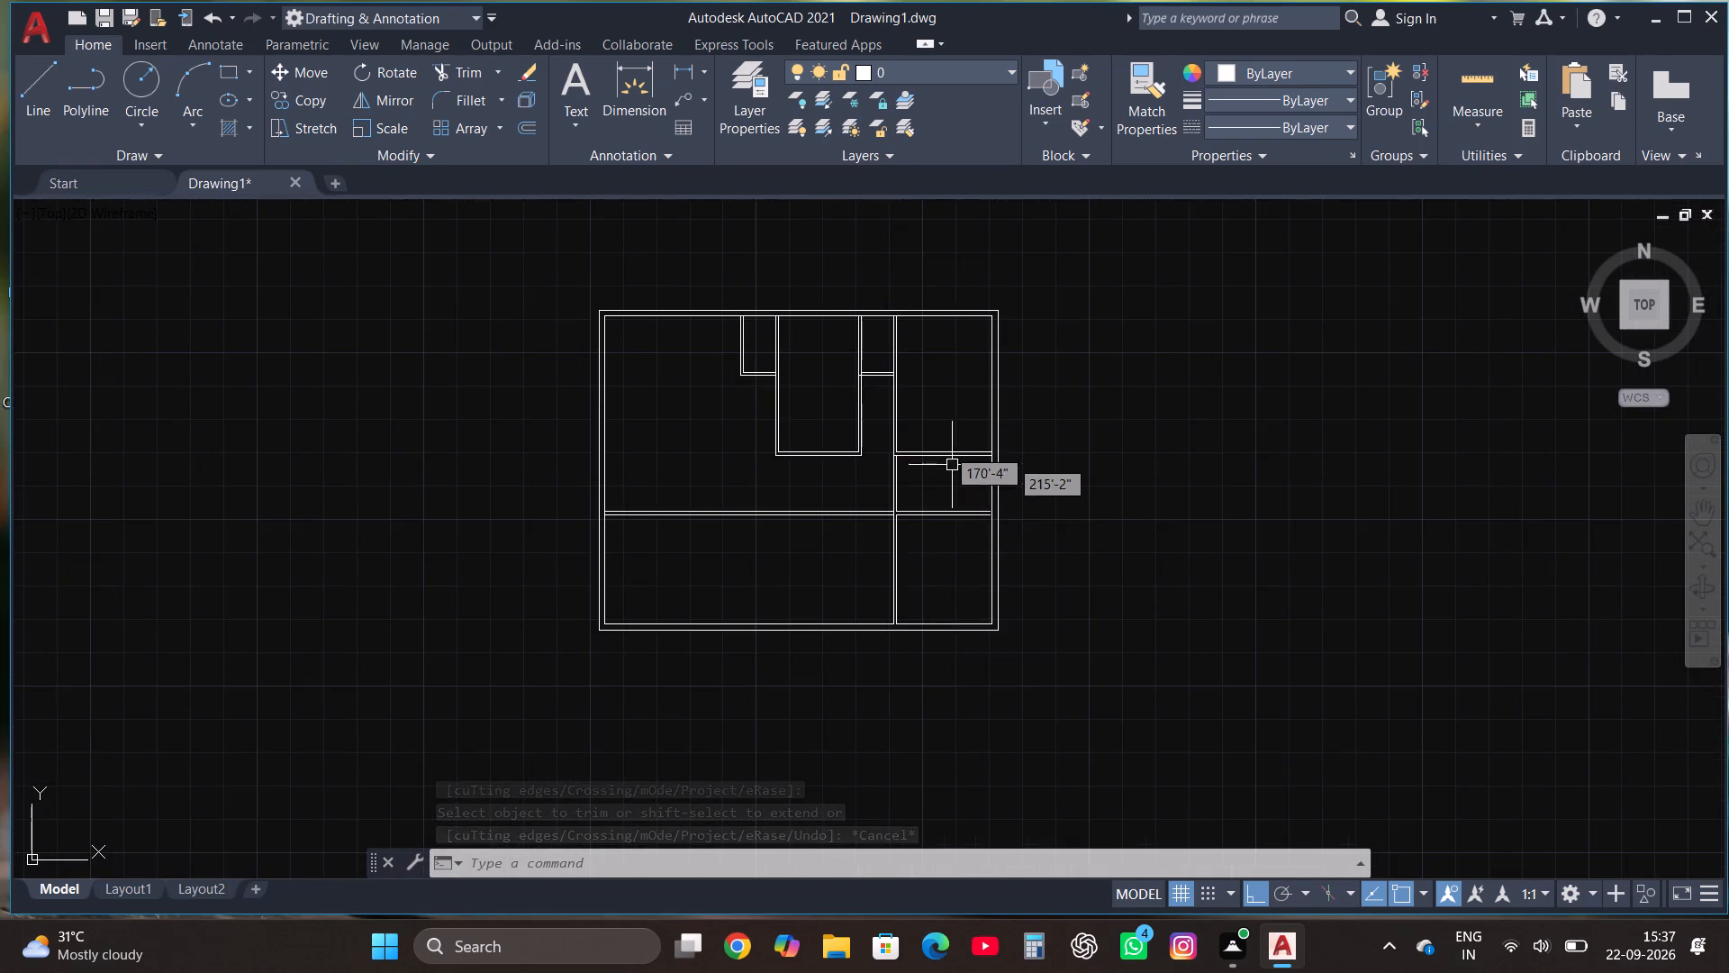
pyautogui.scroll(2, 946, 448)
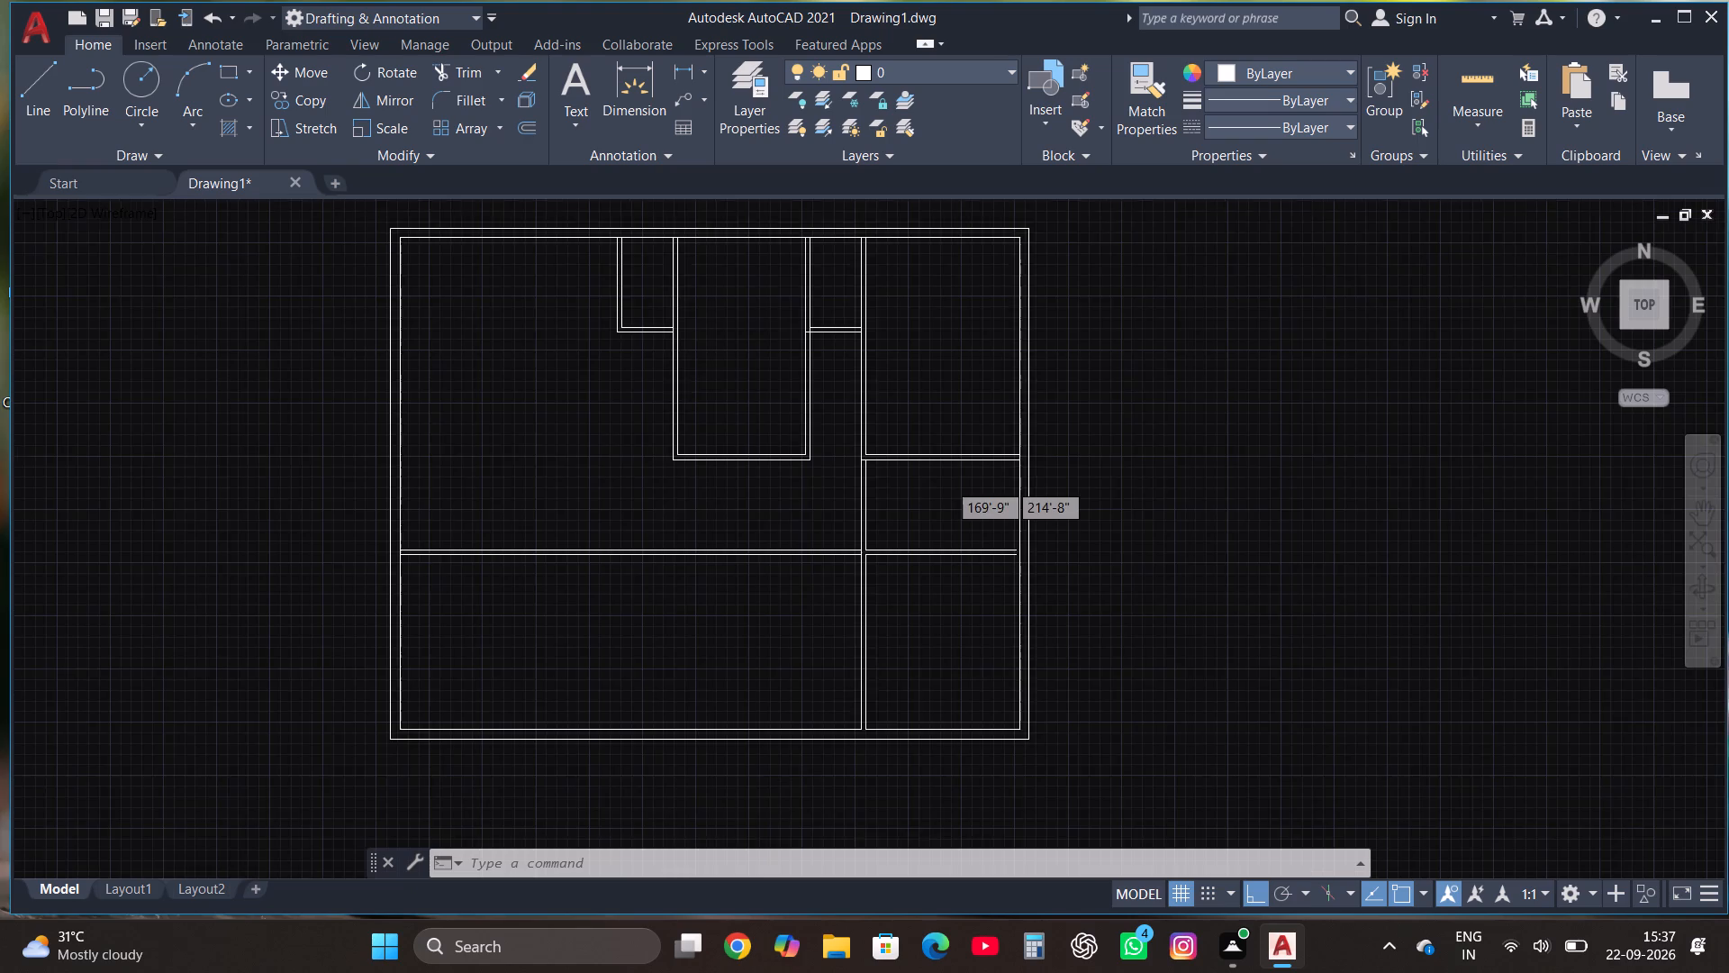
# Draw a vertical line from the upper-right room's outer bottom line down to the lower partition, trimming it at the partition's upper line.
pyautogui.click(34, 95)
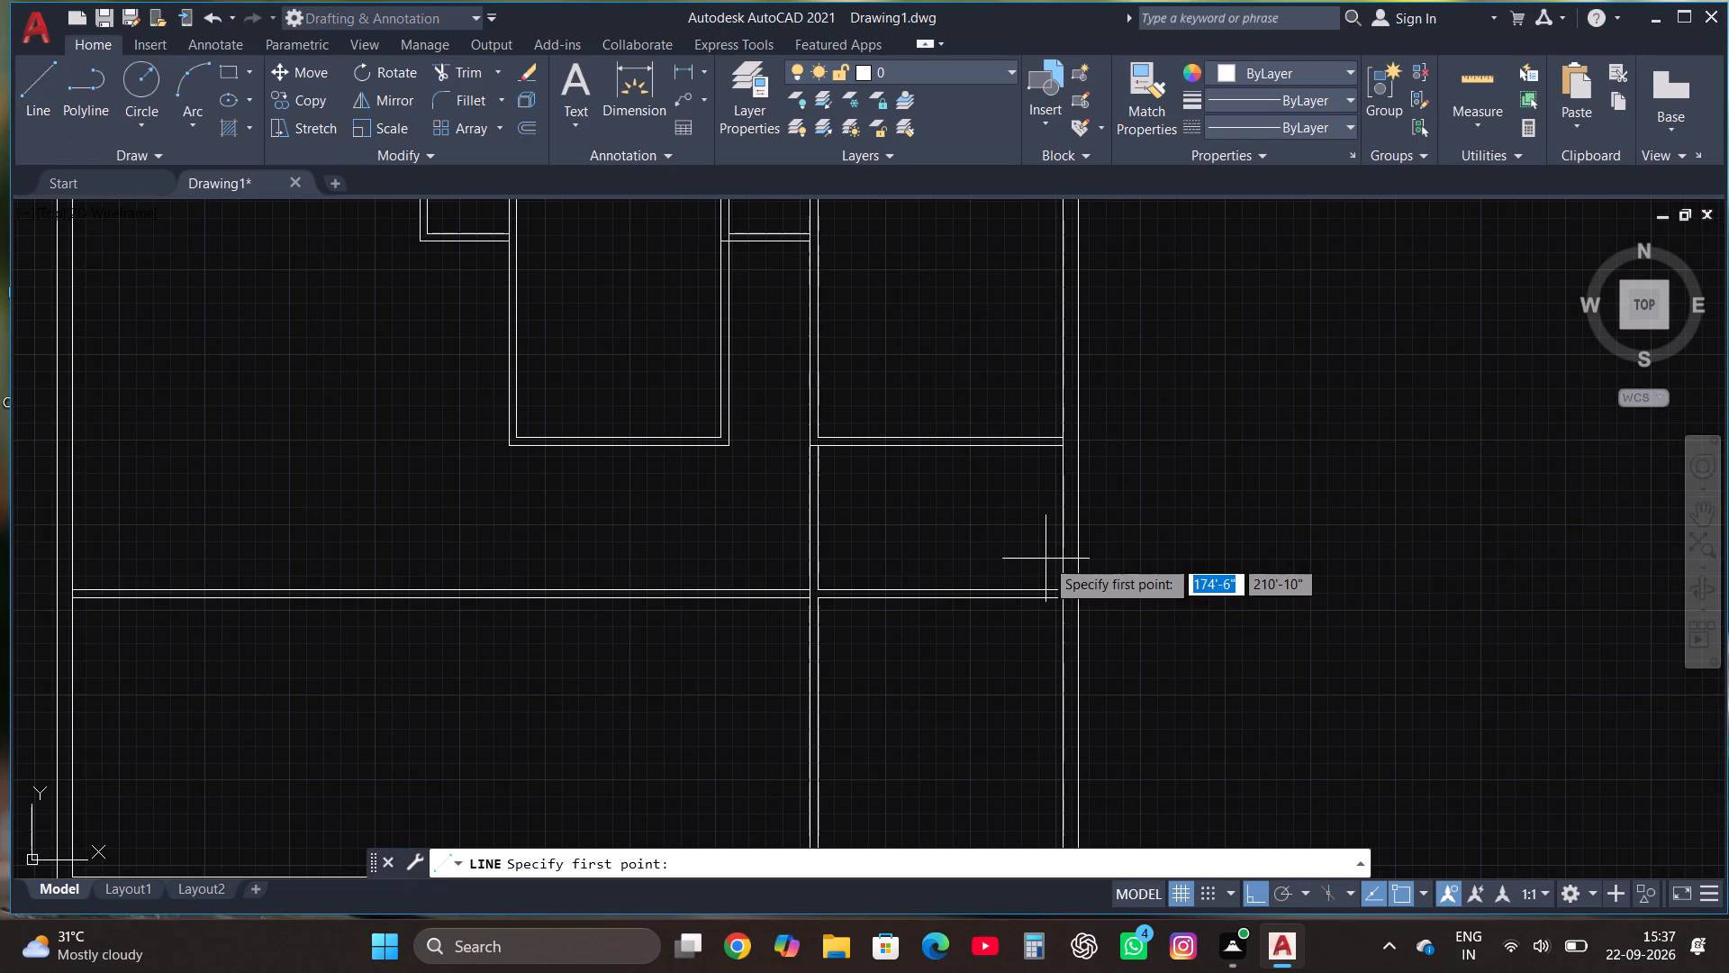
pyautogui.click(907, 445)
pyautogui.scroll(3, 900, 630)
pyautogui.click(921, 495)
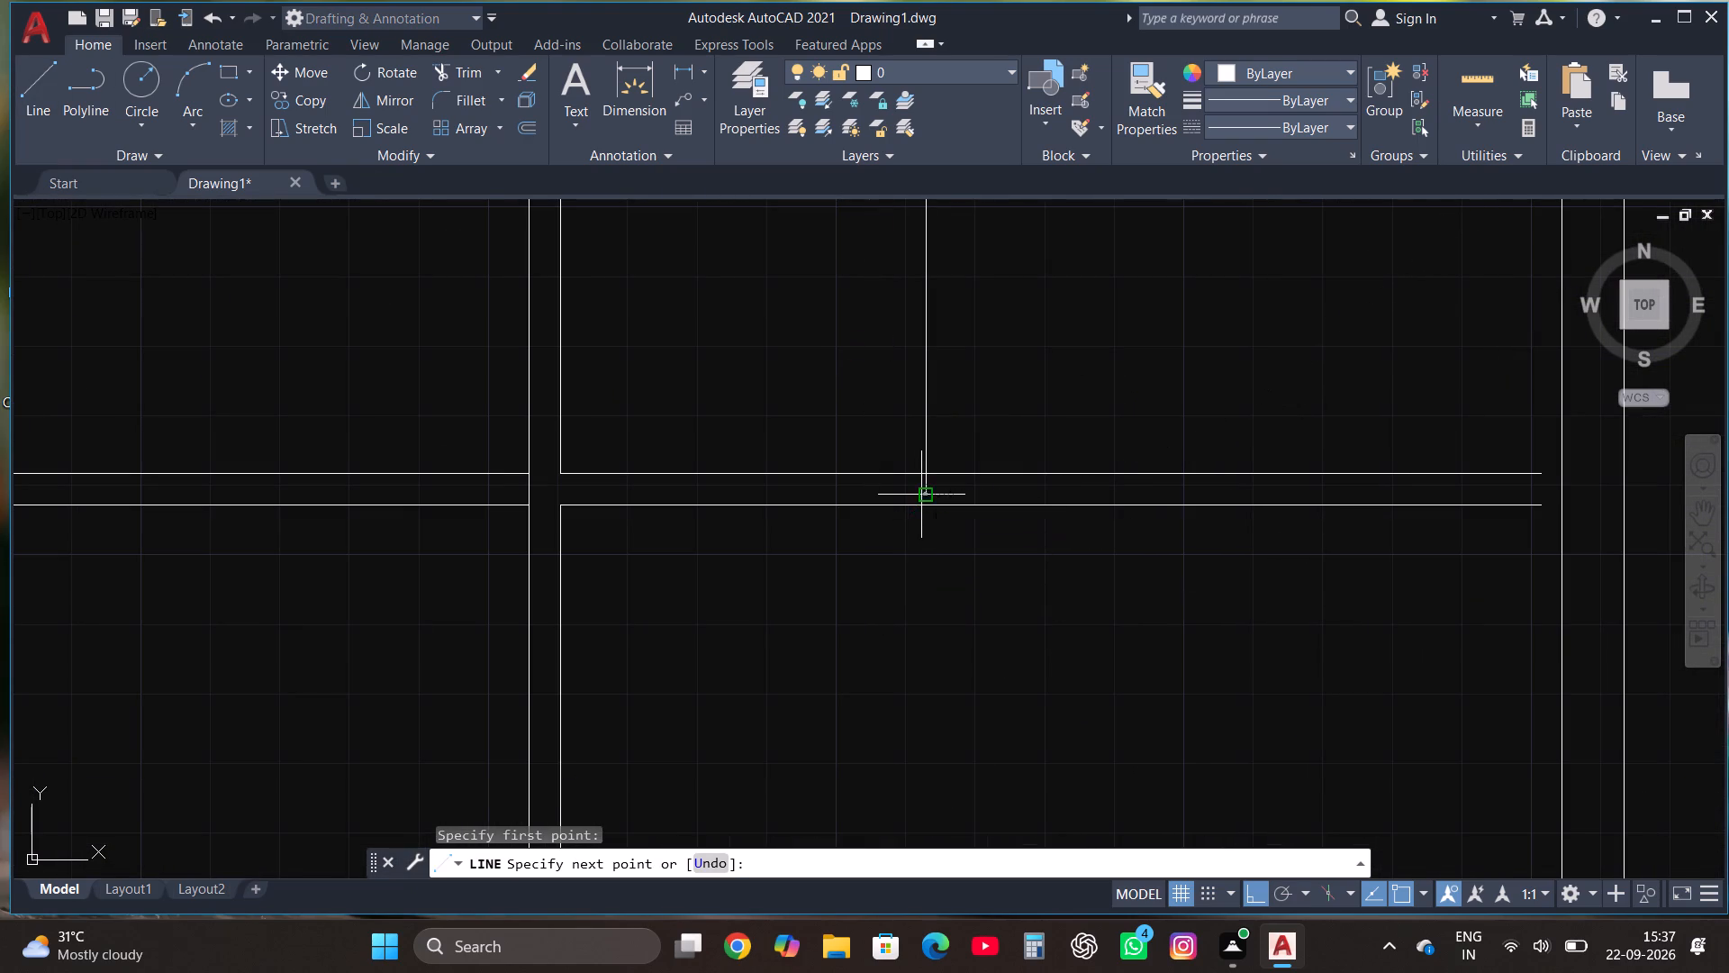
pyautogui.press('Escape')
pyautogui.click(484, 70)
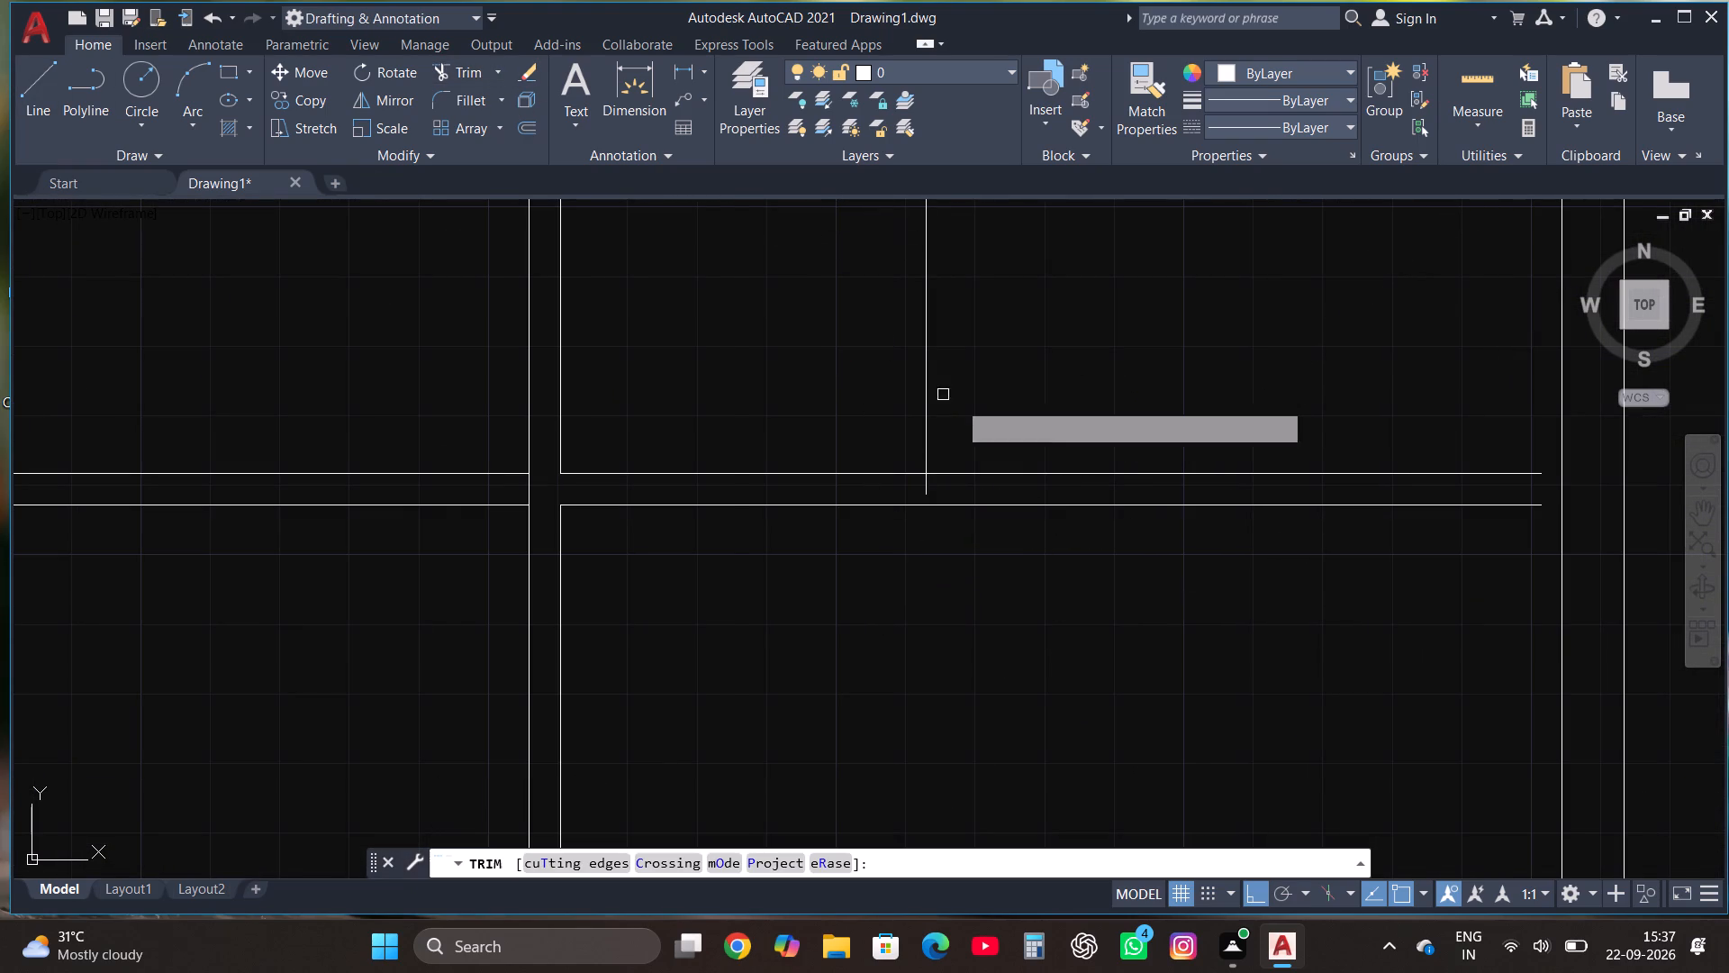
pyautogui.click(925, 487)
pyautogui.scroll(-3, 950, 673)
pyautogui.press('Escape')
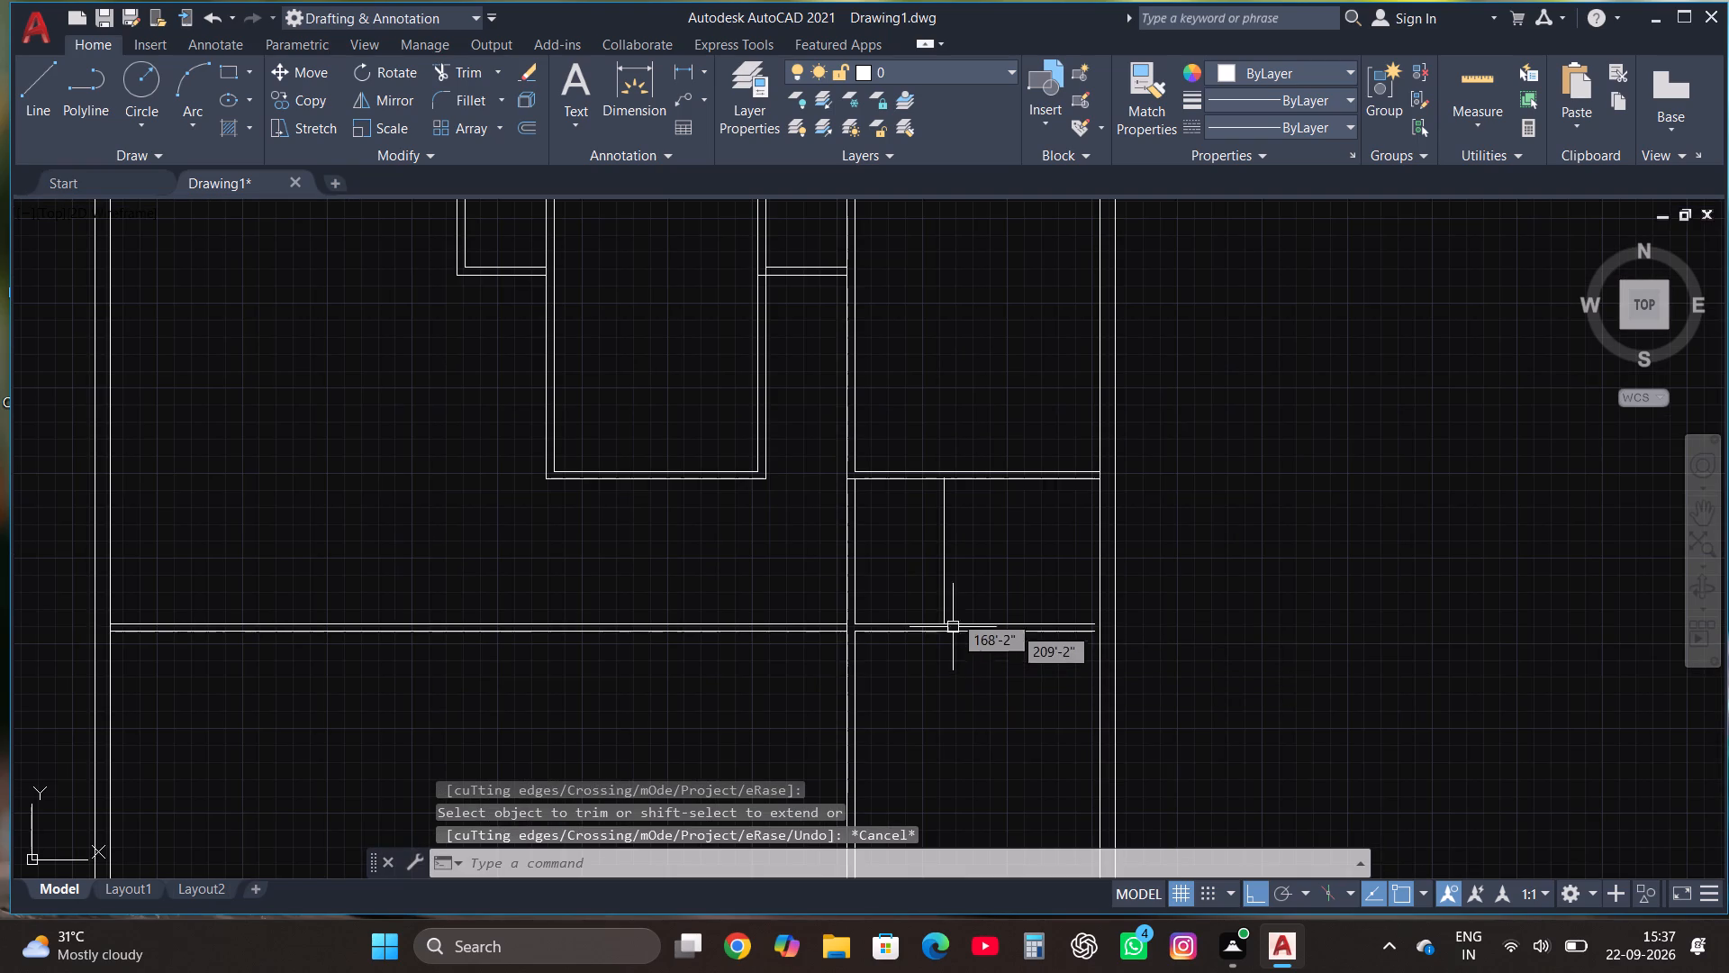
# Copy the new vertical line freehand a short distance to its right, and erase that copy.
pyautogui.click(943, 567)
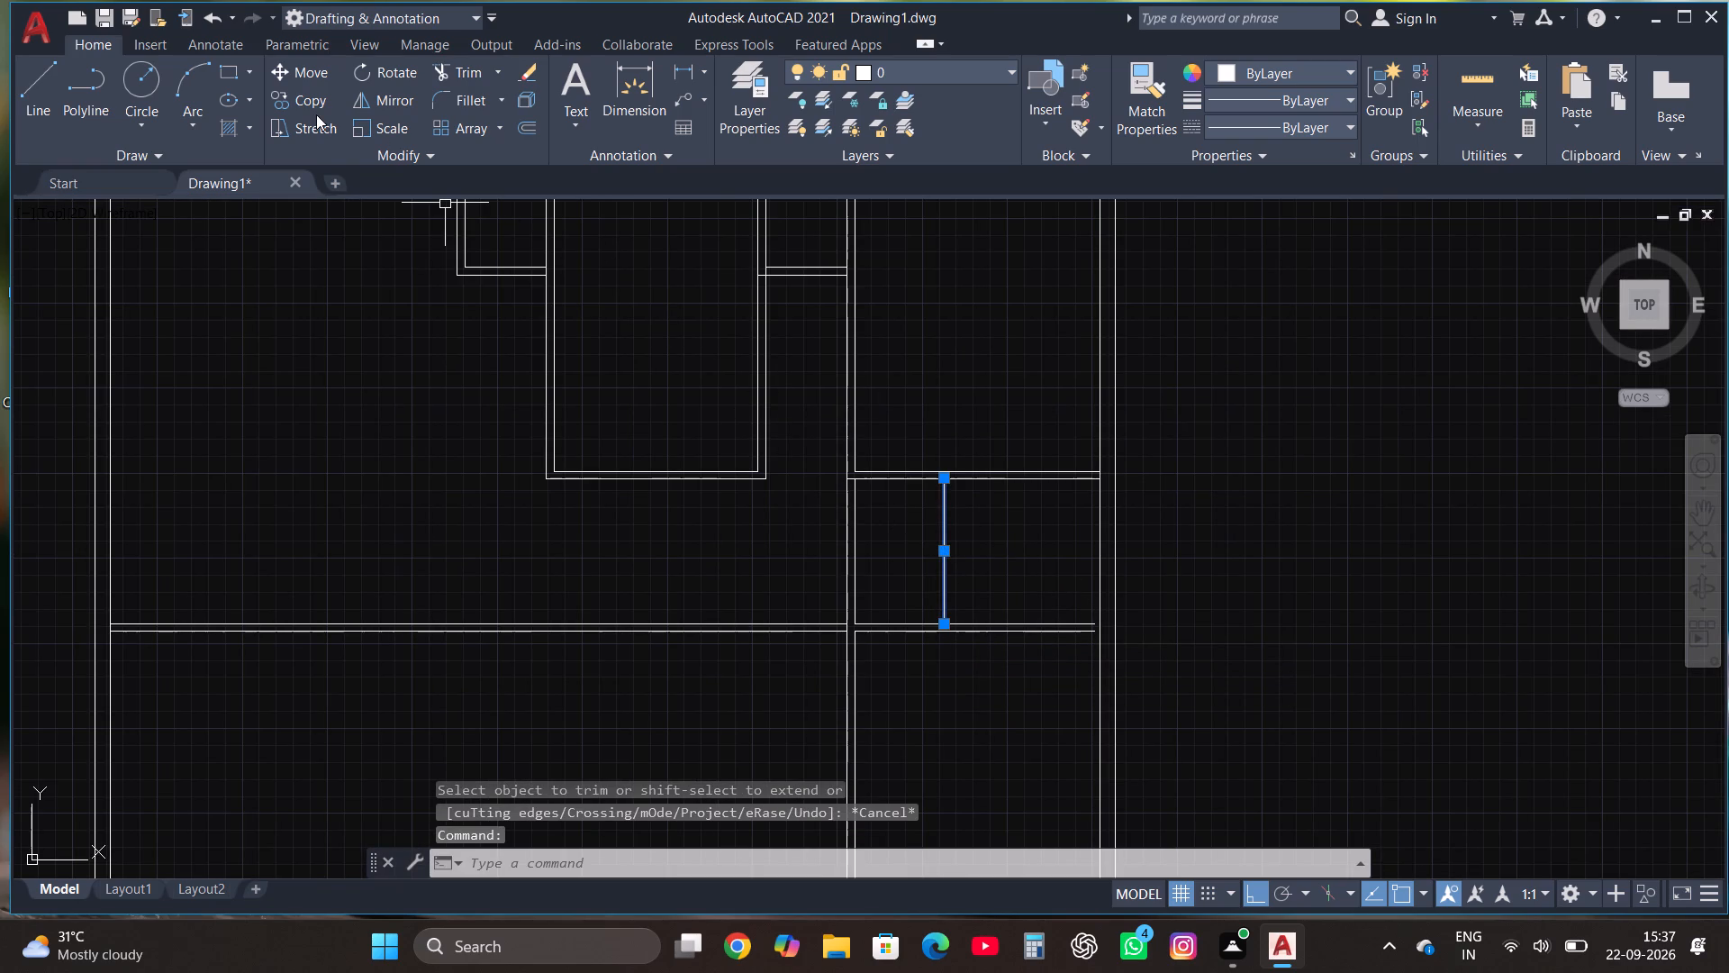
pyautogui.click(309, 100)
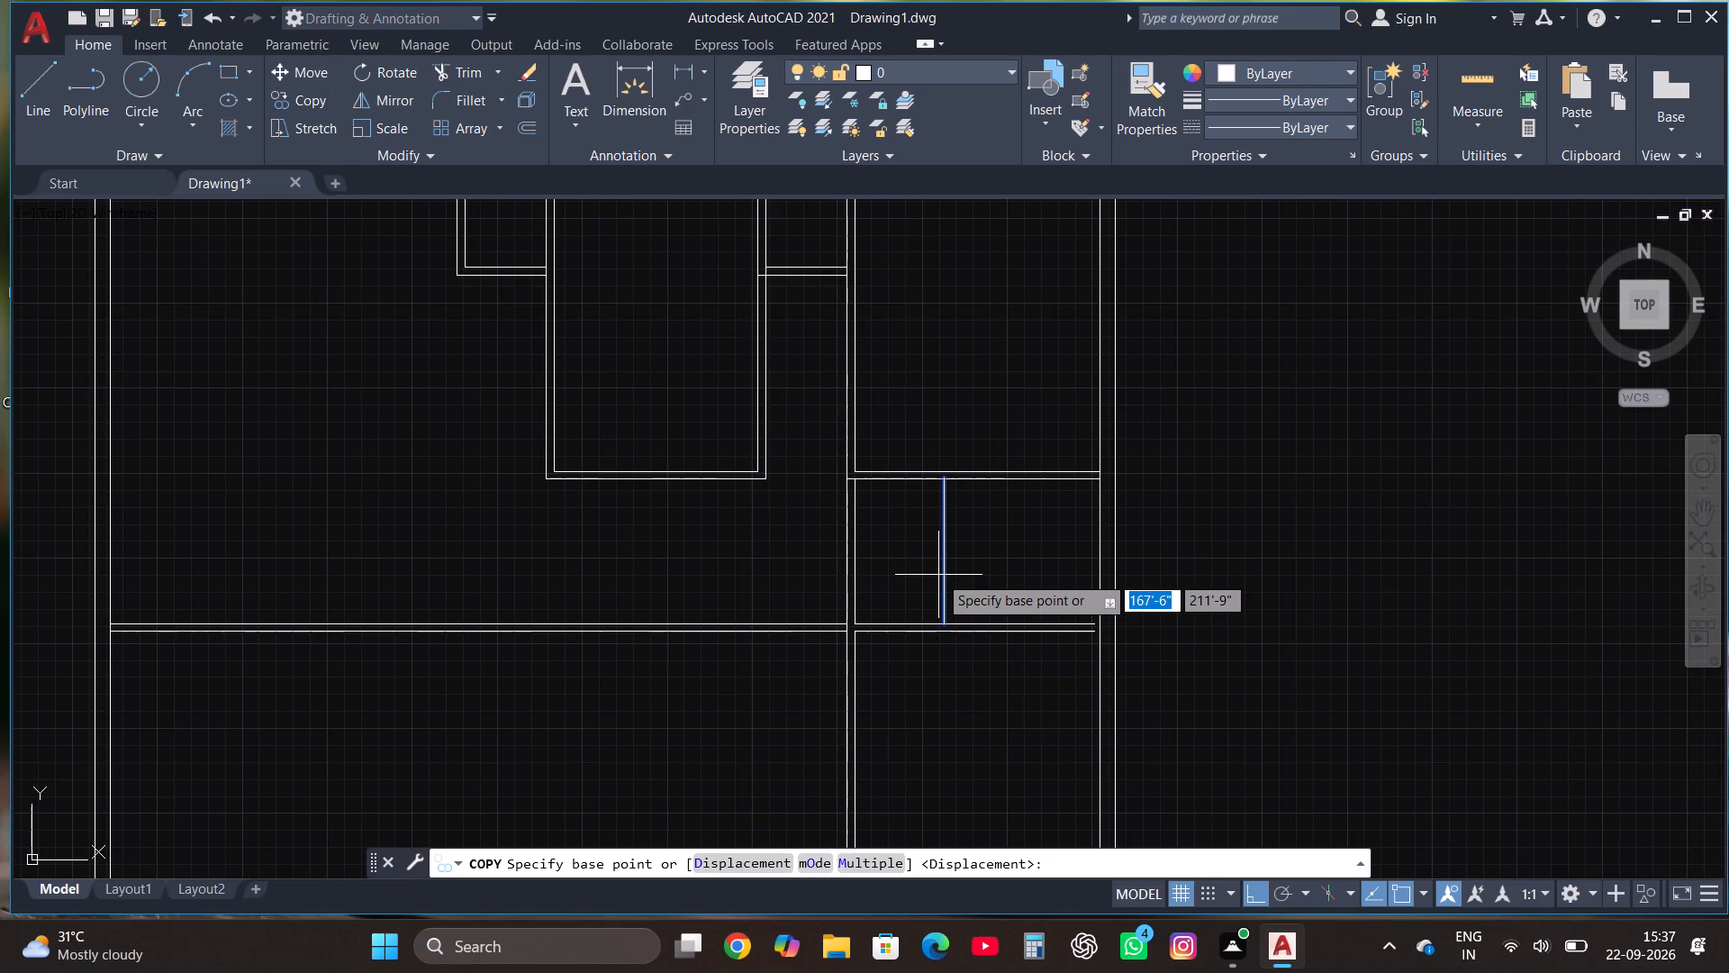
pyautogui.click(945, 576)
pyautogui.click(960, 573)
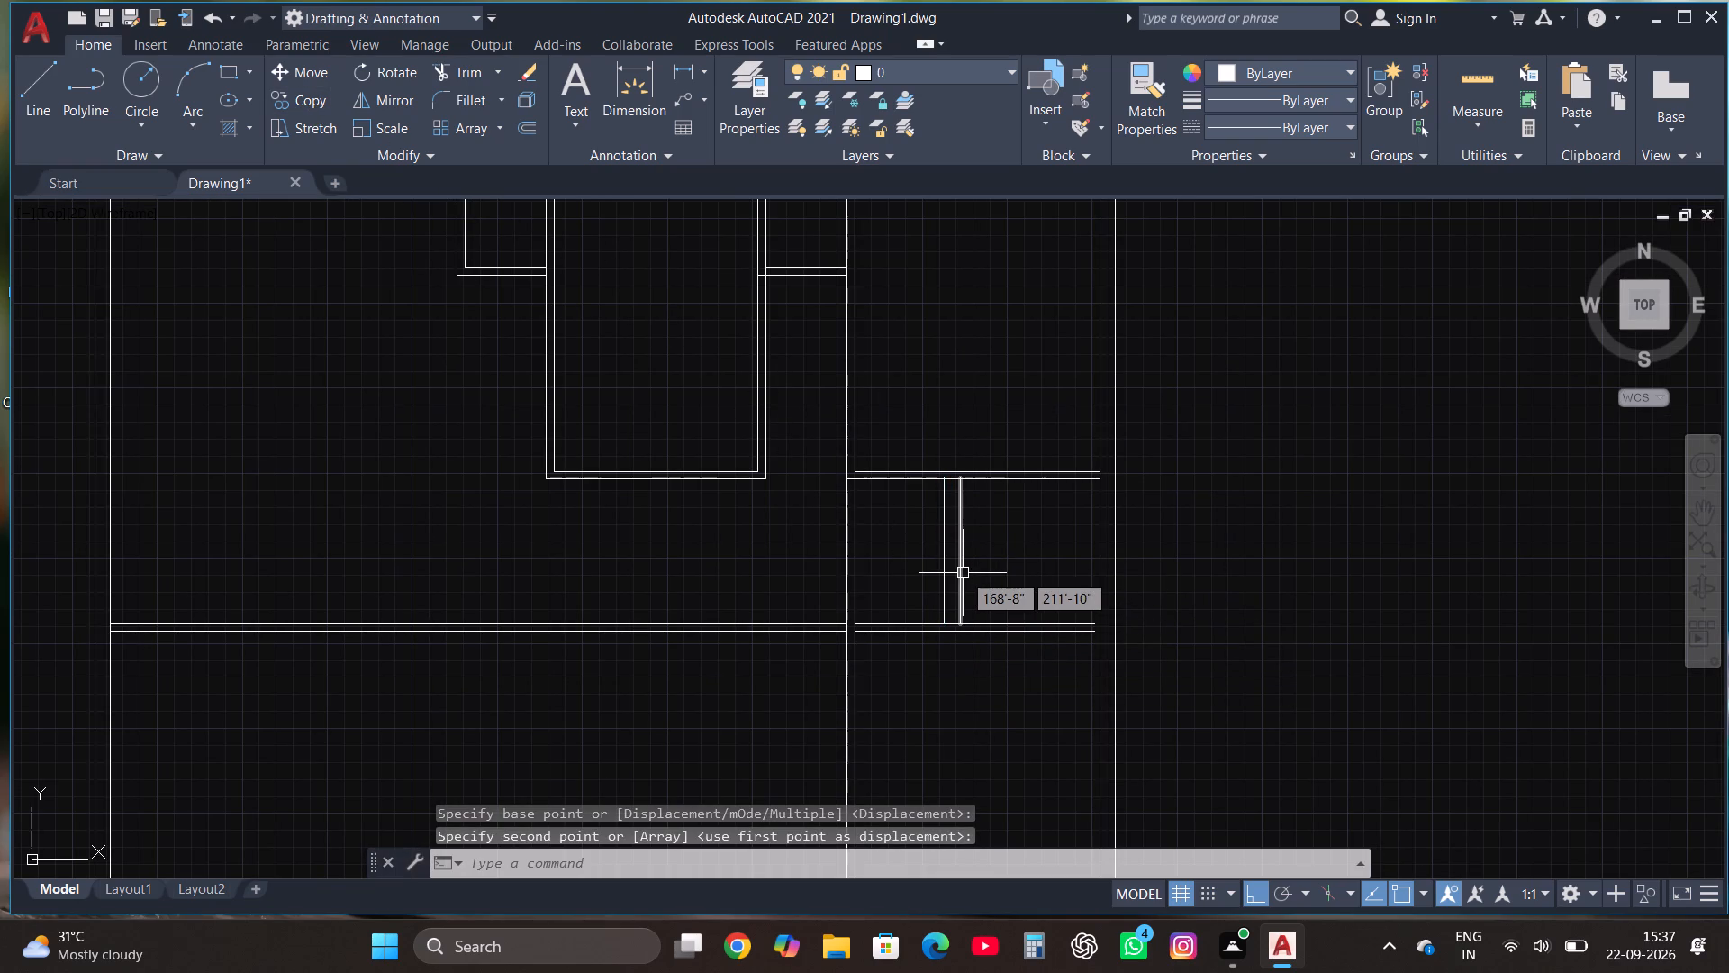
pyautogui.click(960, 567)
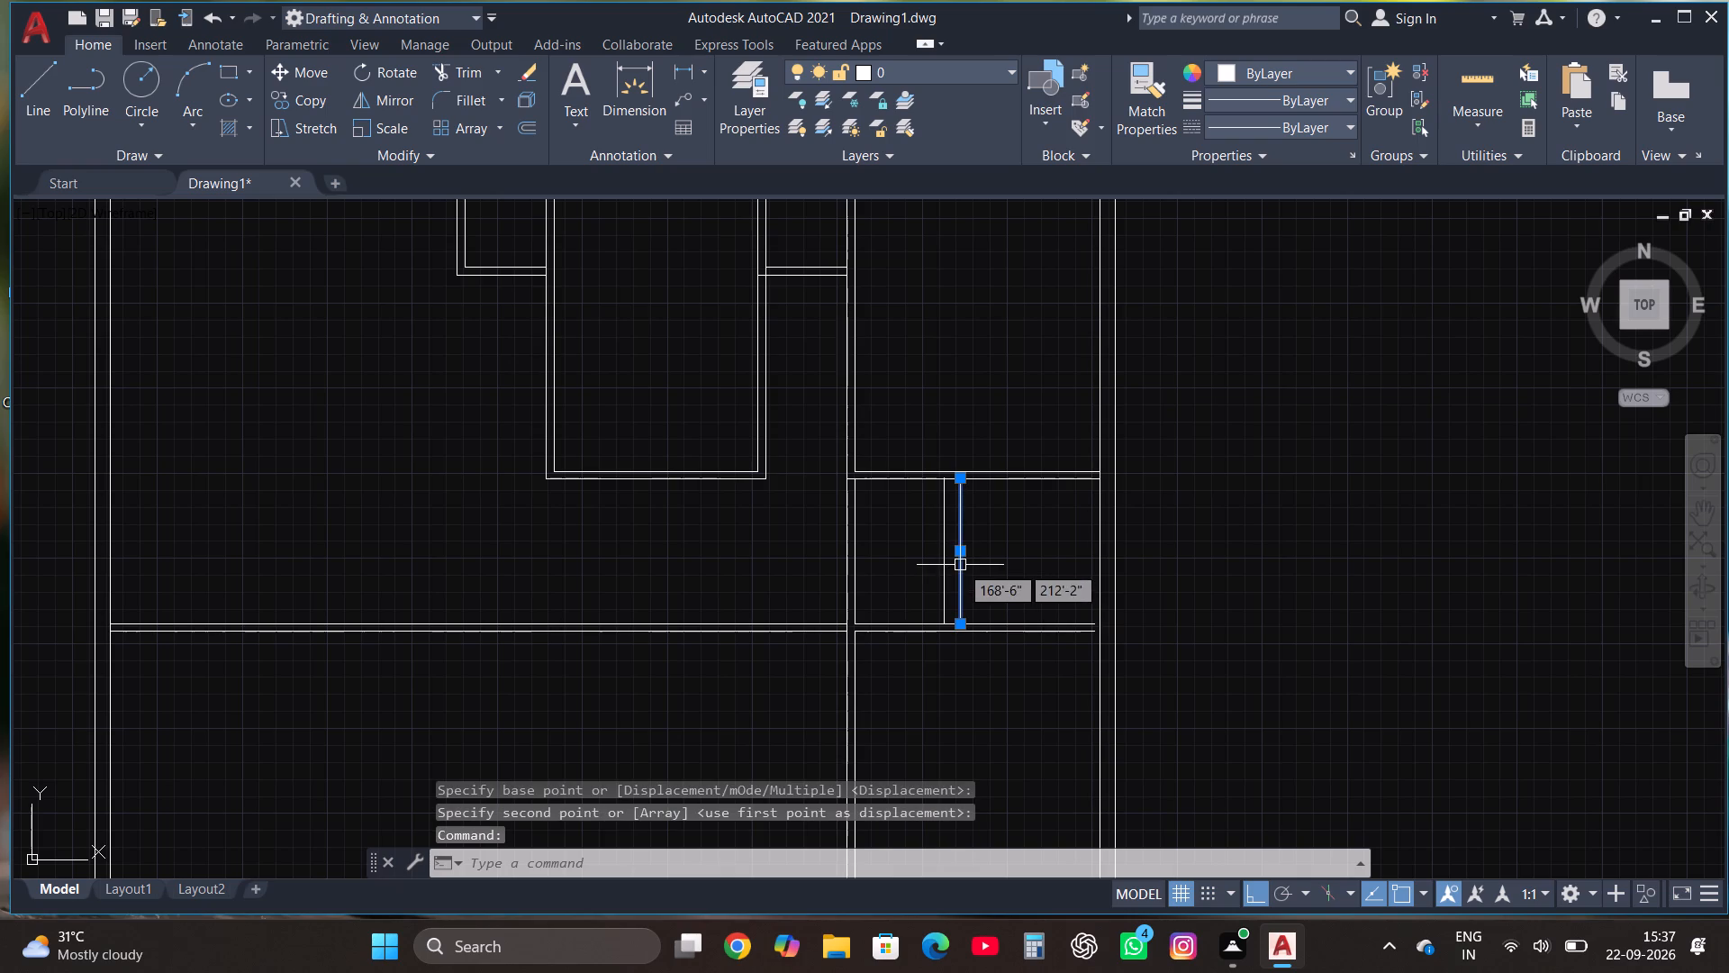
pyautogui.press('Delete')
# Copy the new vertical line 4.5" to the right as the partition's second face.
pyautogui.click(941, 533)
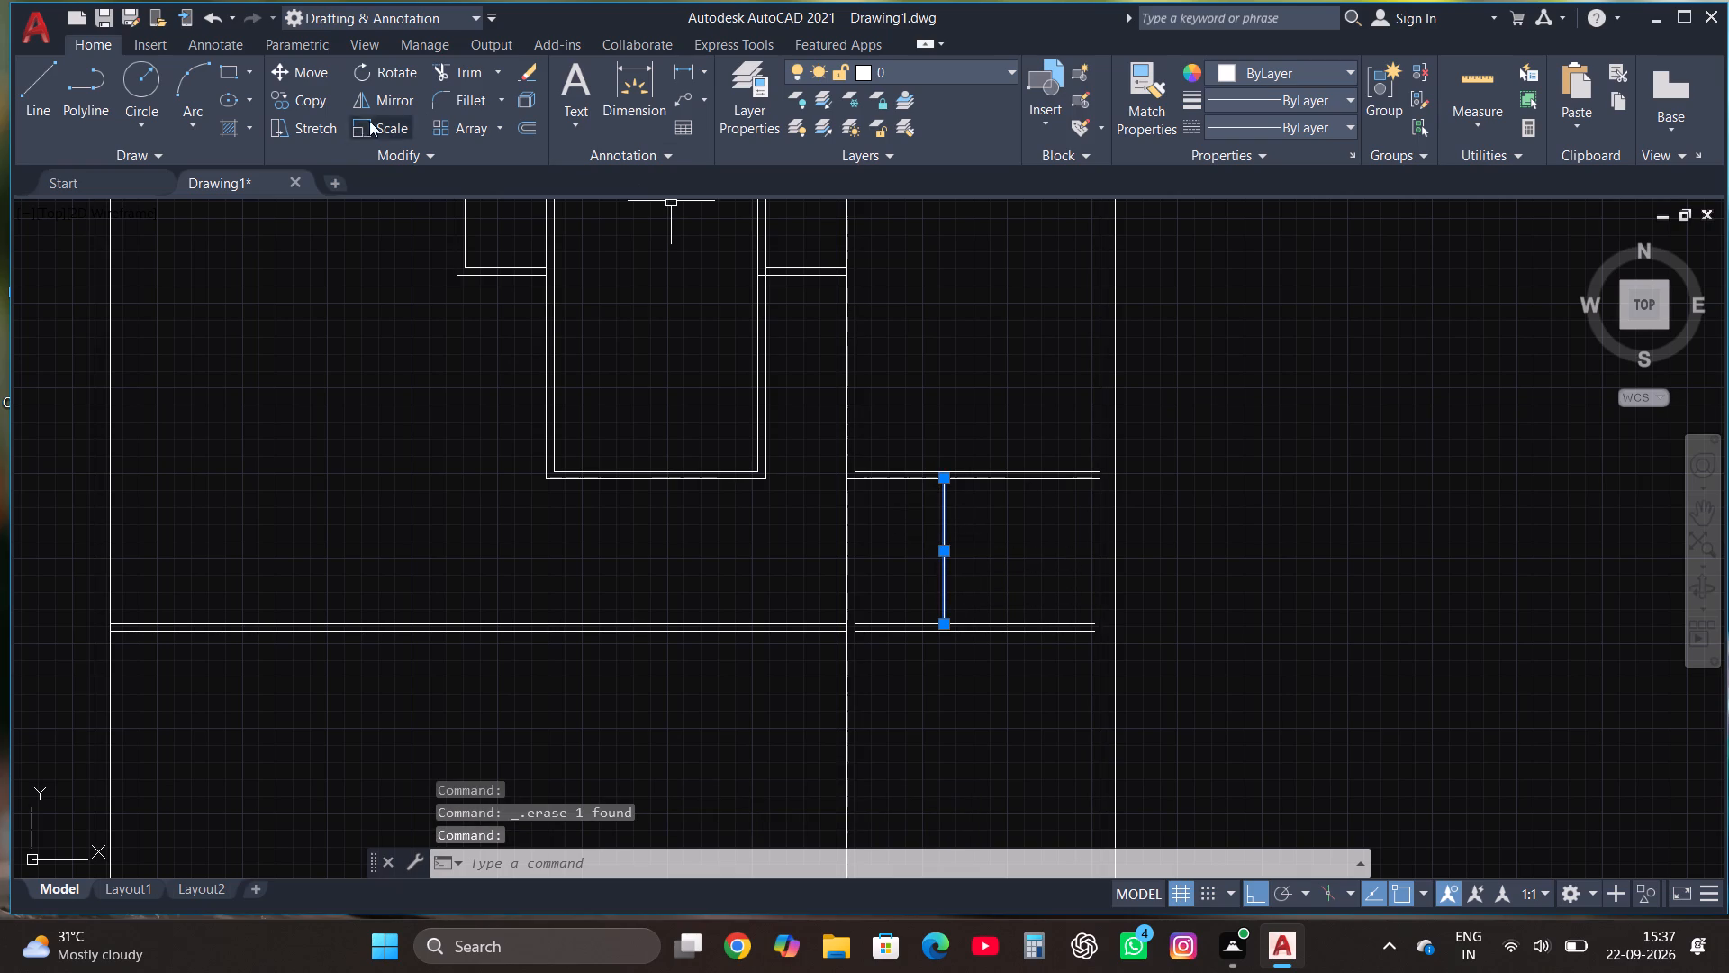
pyautogui.click(322, 100)
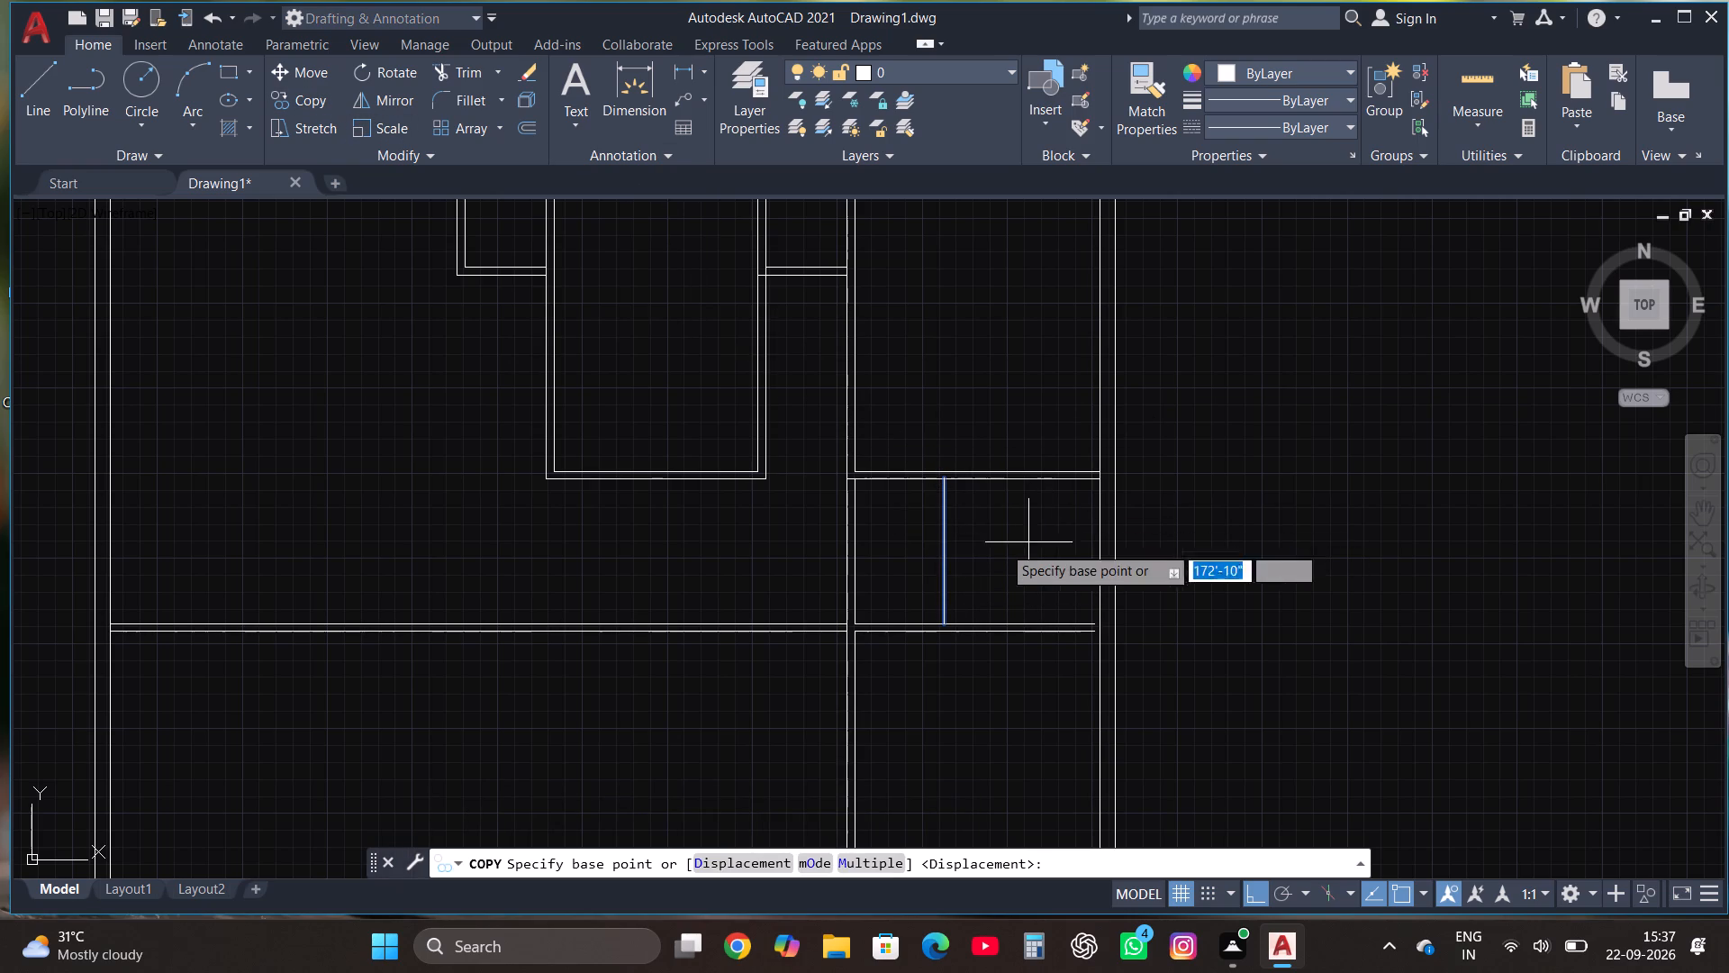
pyautogui.click(943, 552)
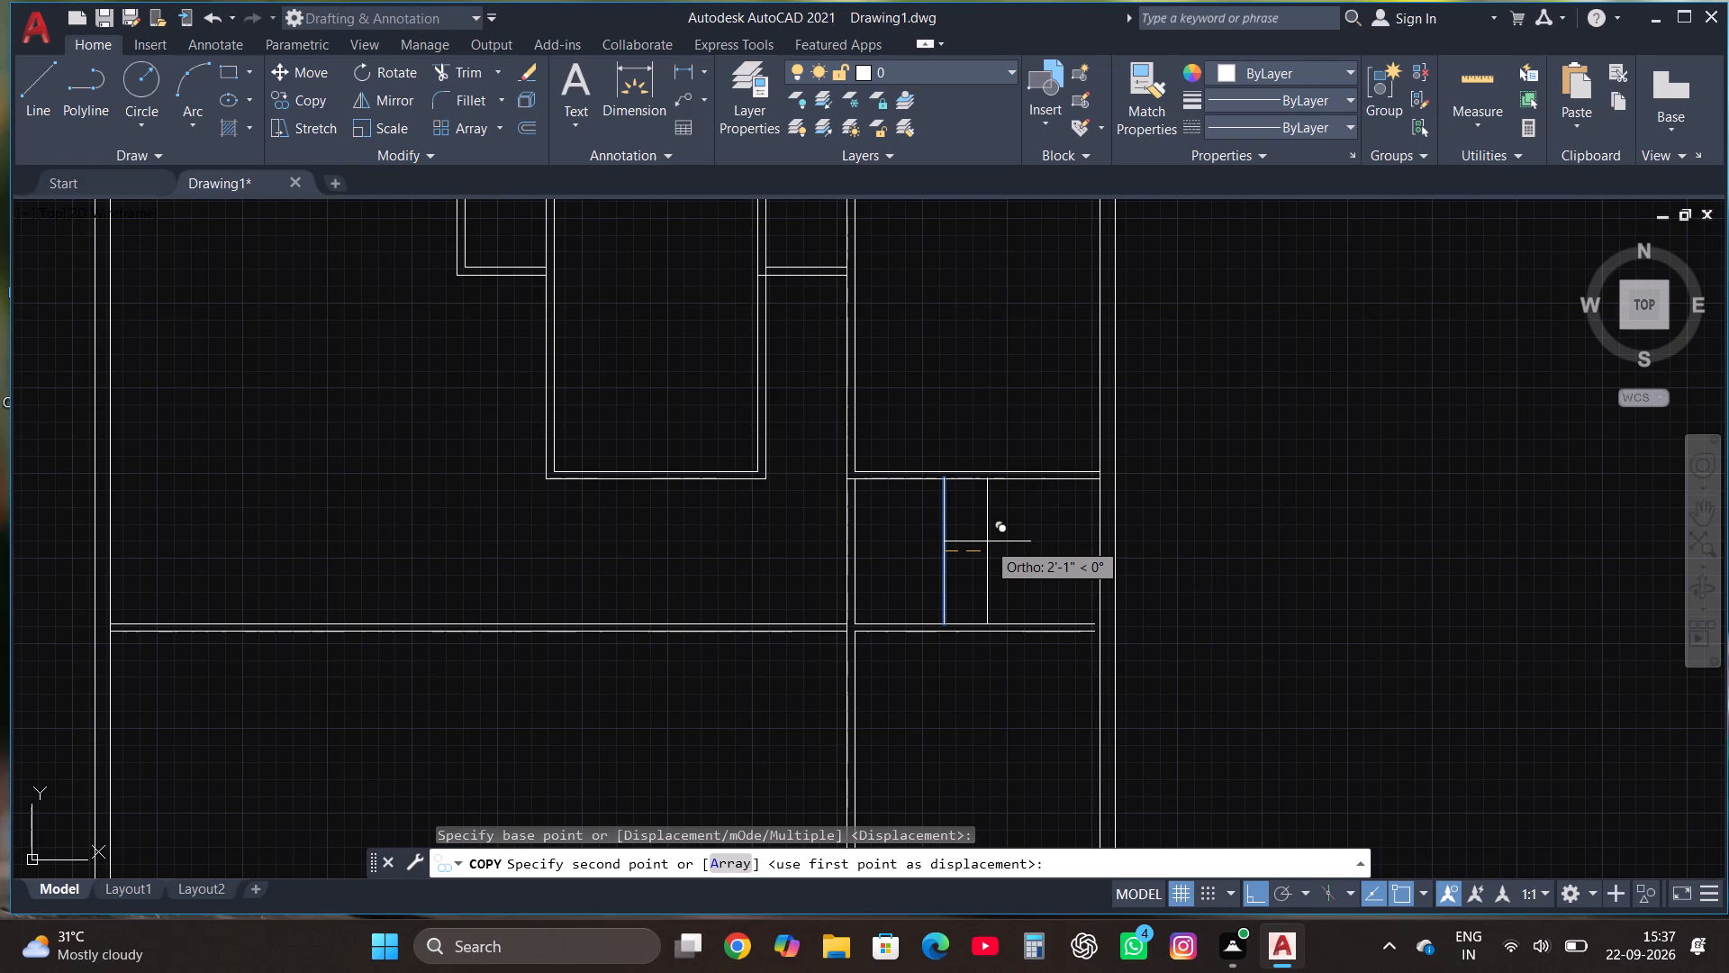
pyautogui.write('4.')
pyautogui.write('5"')
pyautogui.press('Return')
pyautogui.press('Escape')
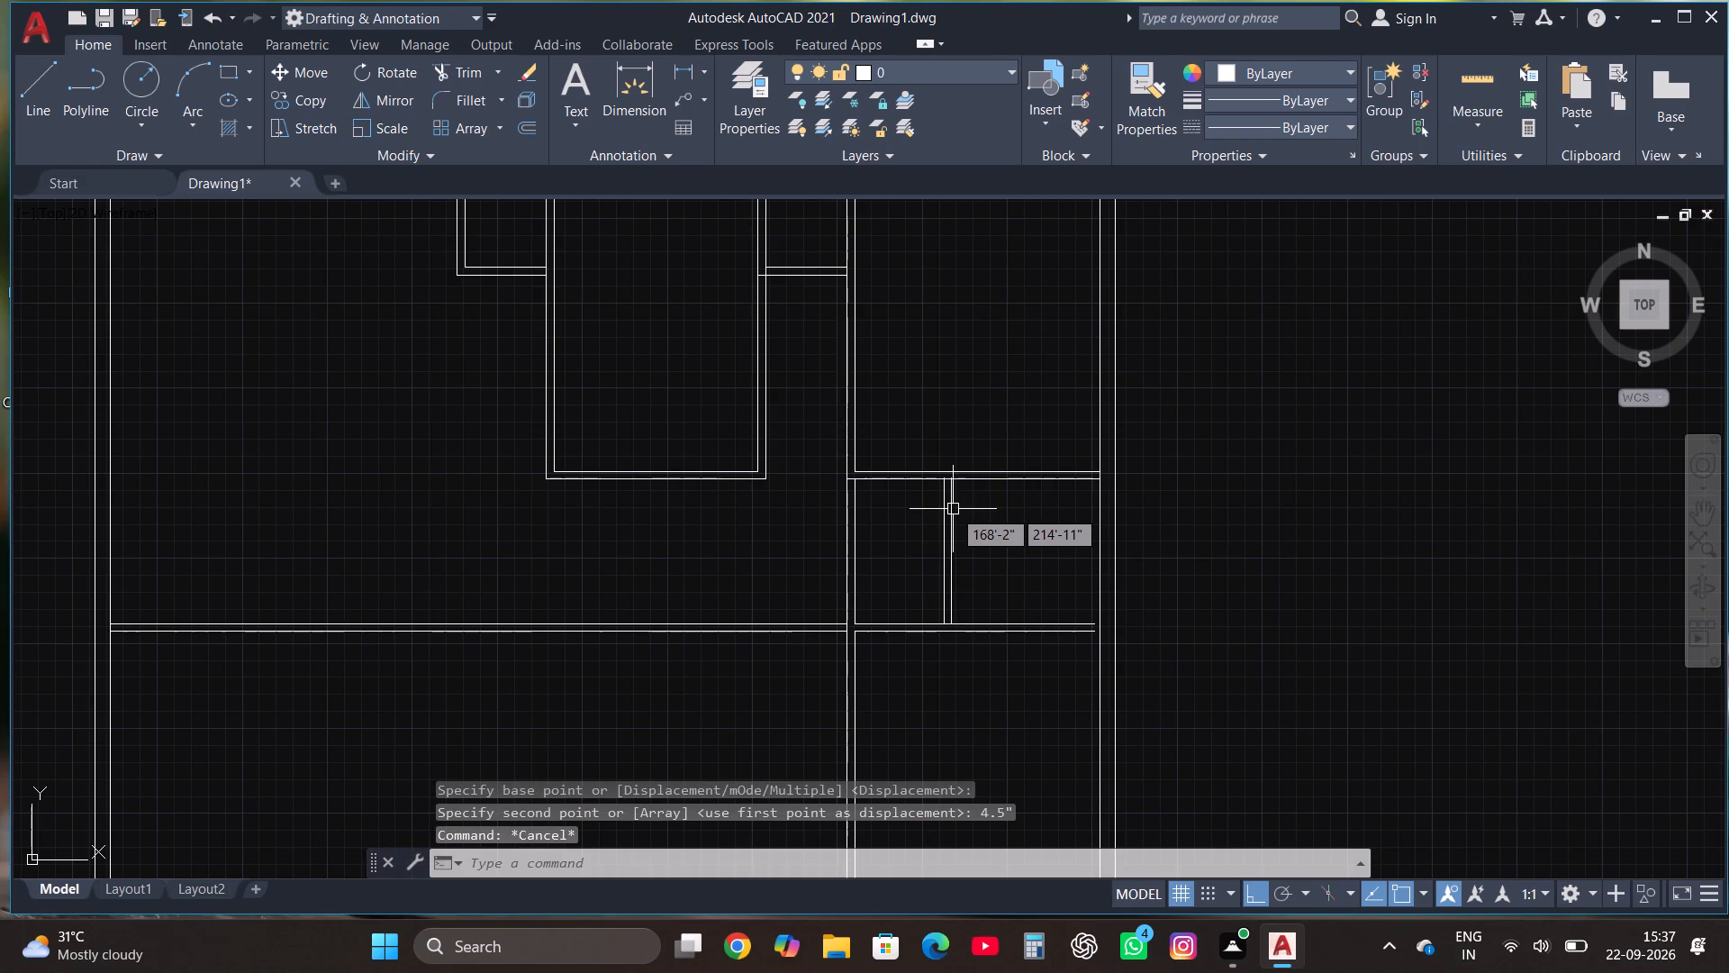
# Extend both new vertical partition lines upward with short lines running past the upper-right room's bottom wall.
pyautogui.scroll(1, 960, 534)
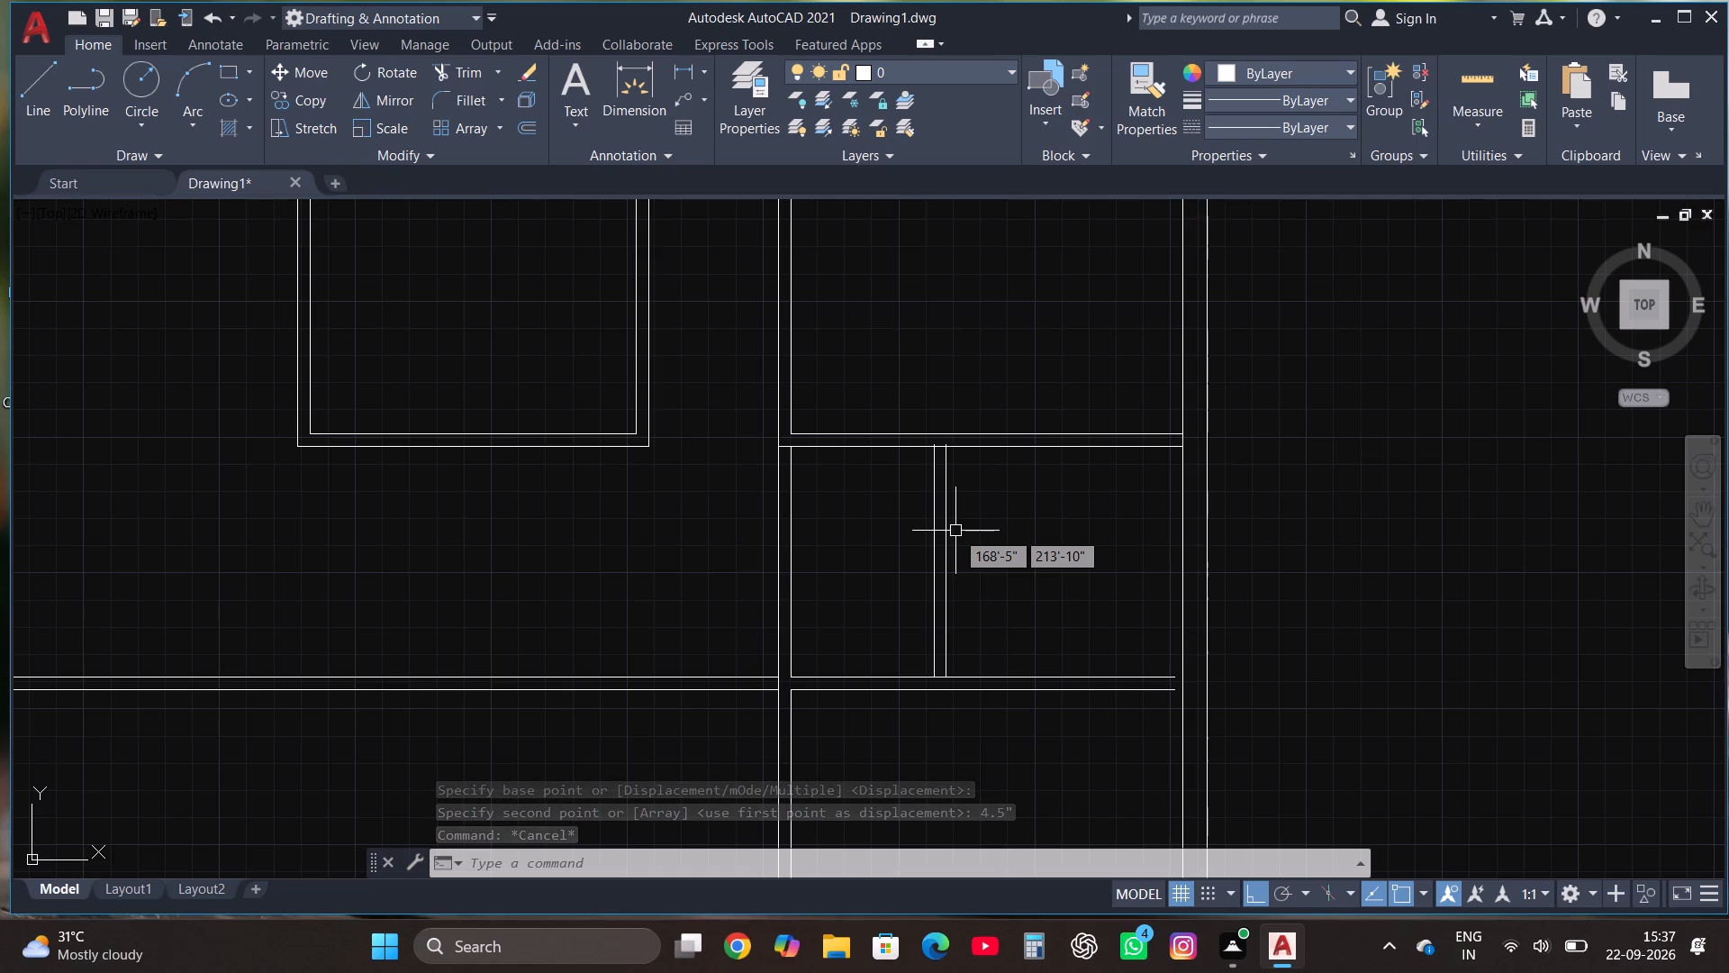
pyautogui.click(33, 95)
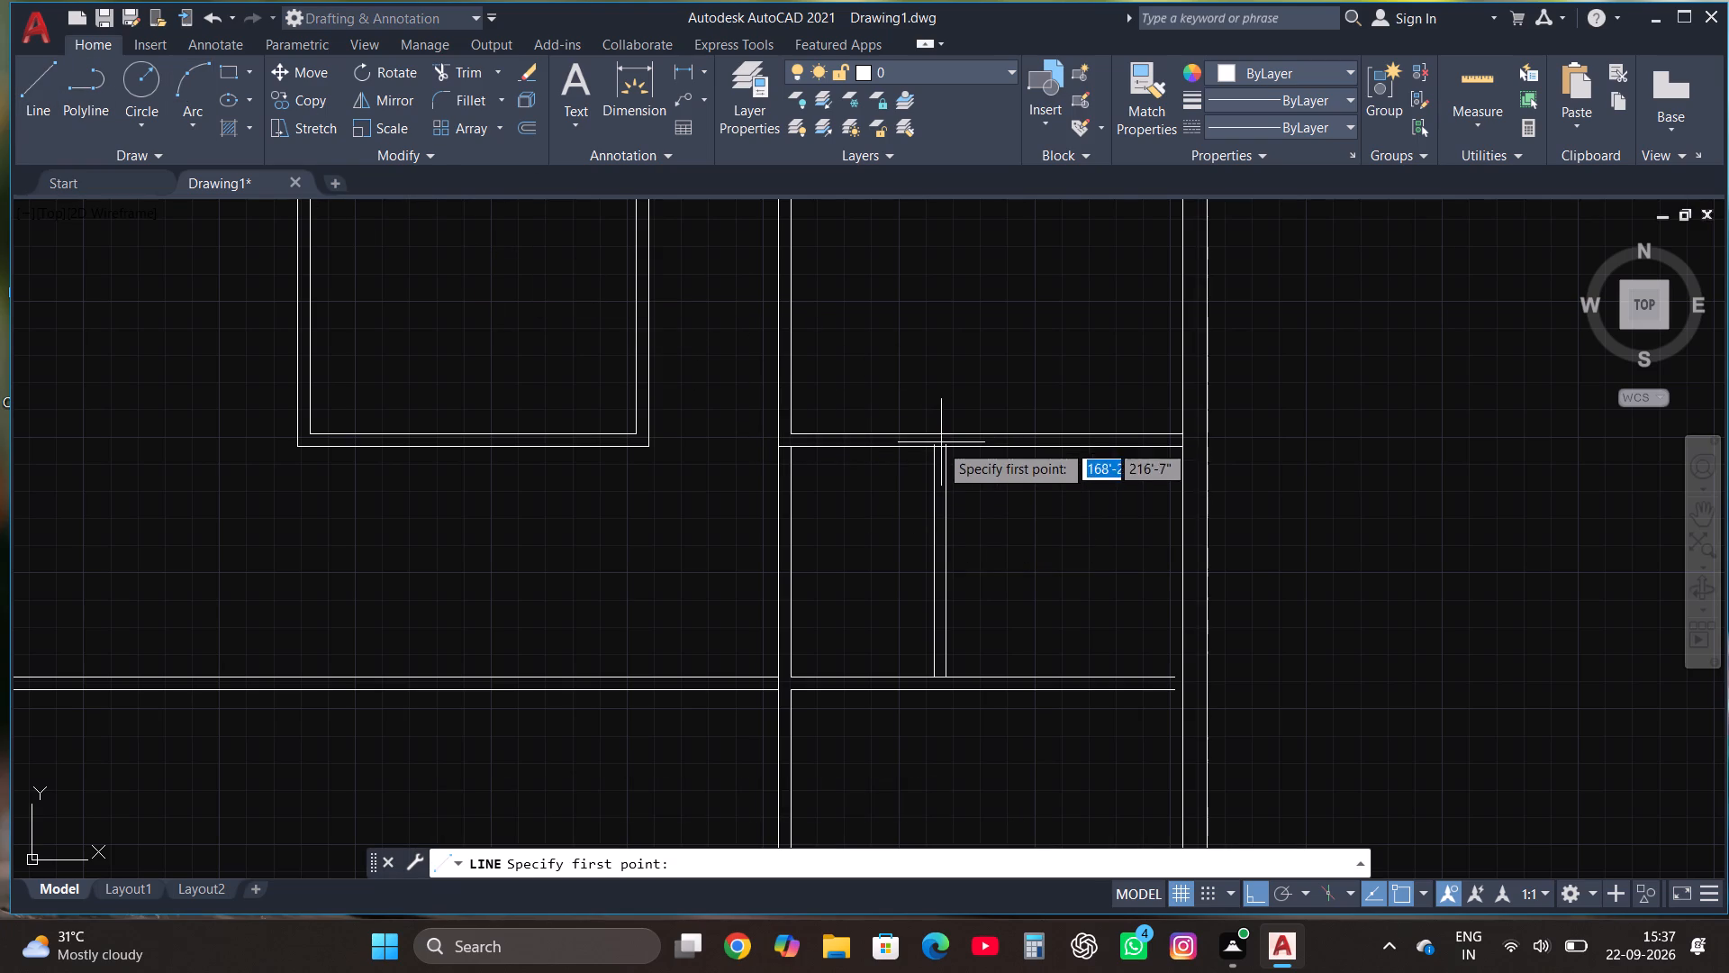
pyautogui.click(936, 447)
pyautogui.scroll(3, 937, 405)
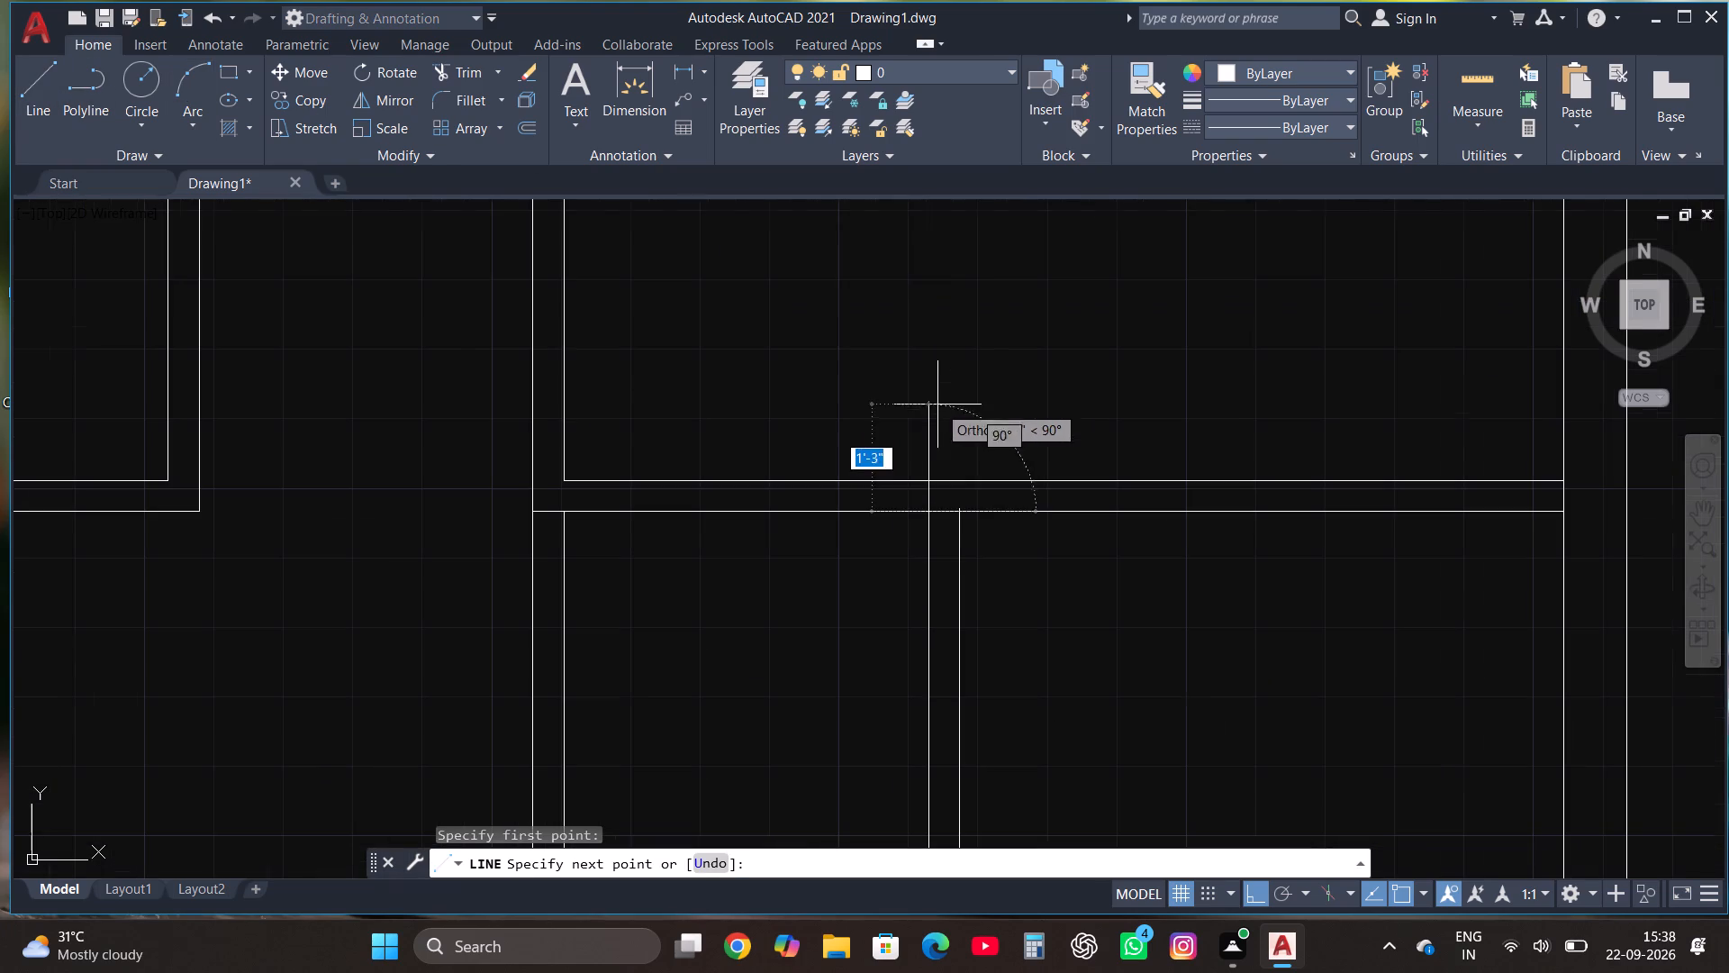
pyautogui.click(910, 444)
pyautogui.press('Escape')
pyautogui.click(45, 98)
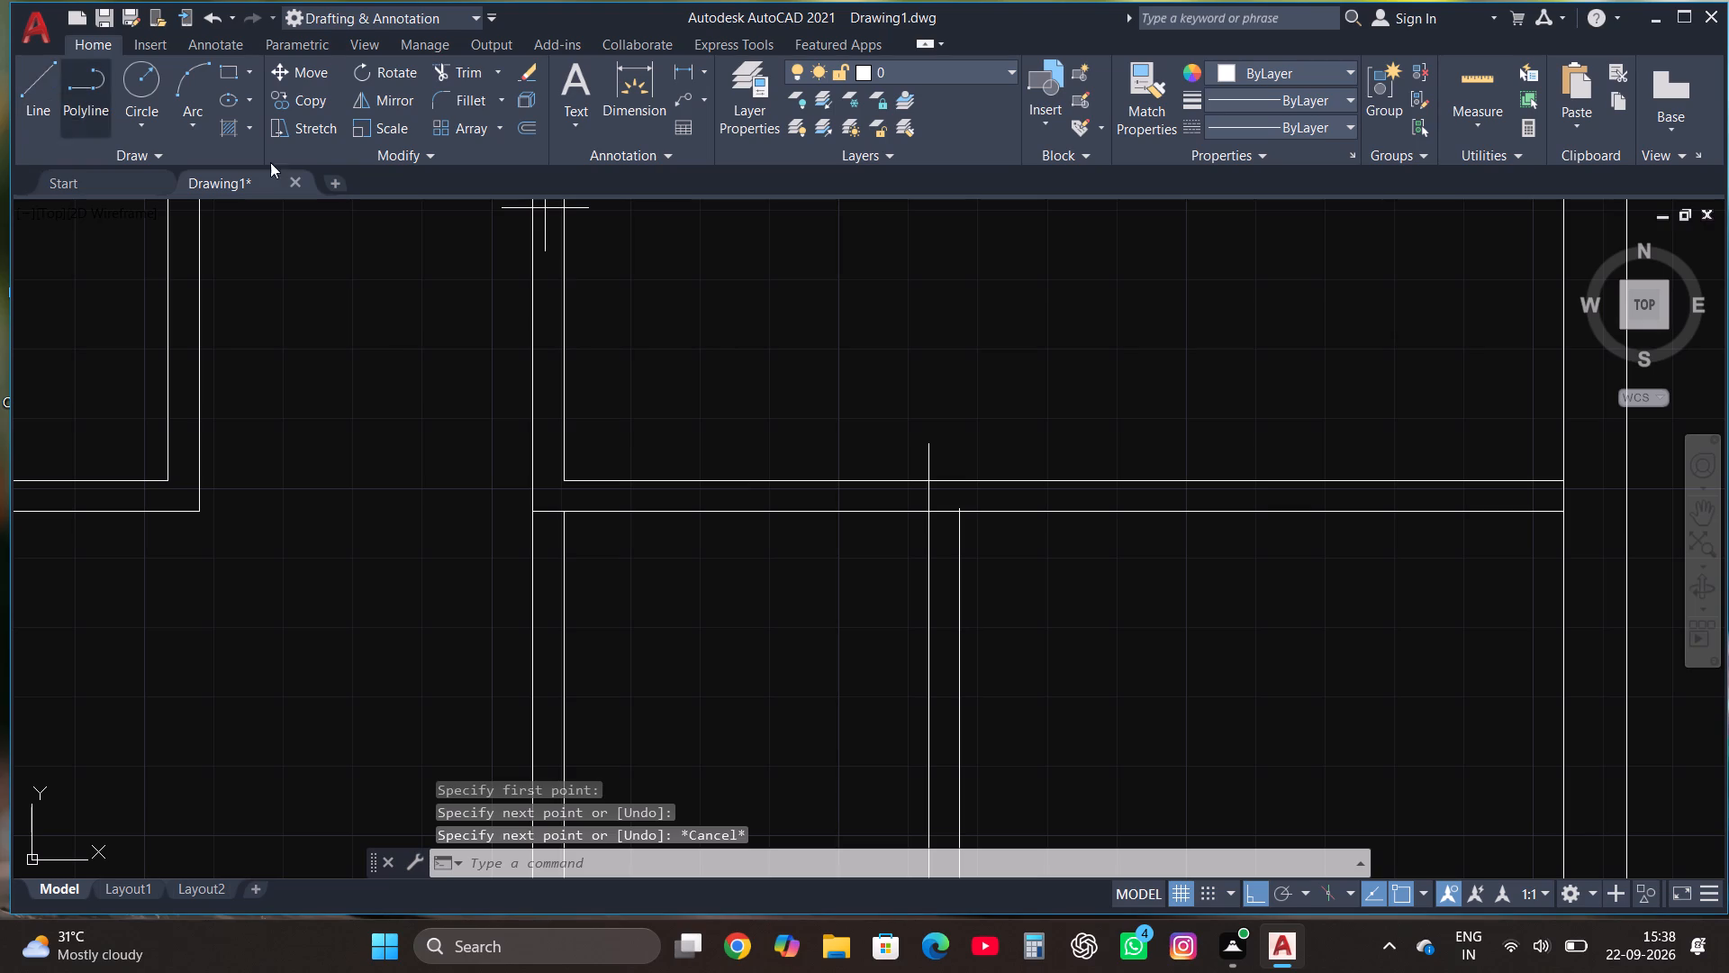
pyautogui.click(963, 513)
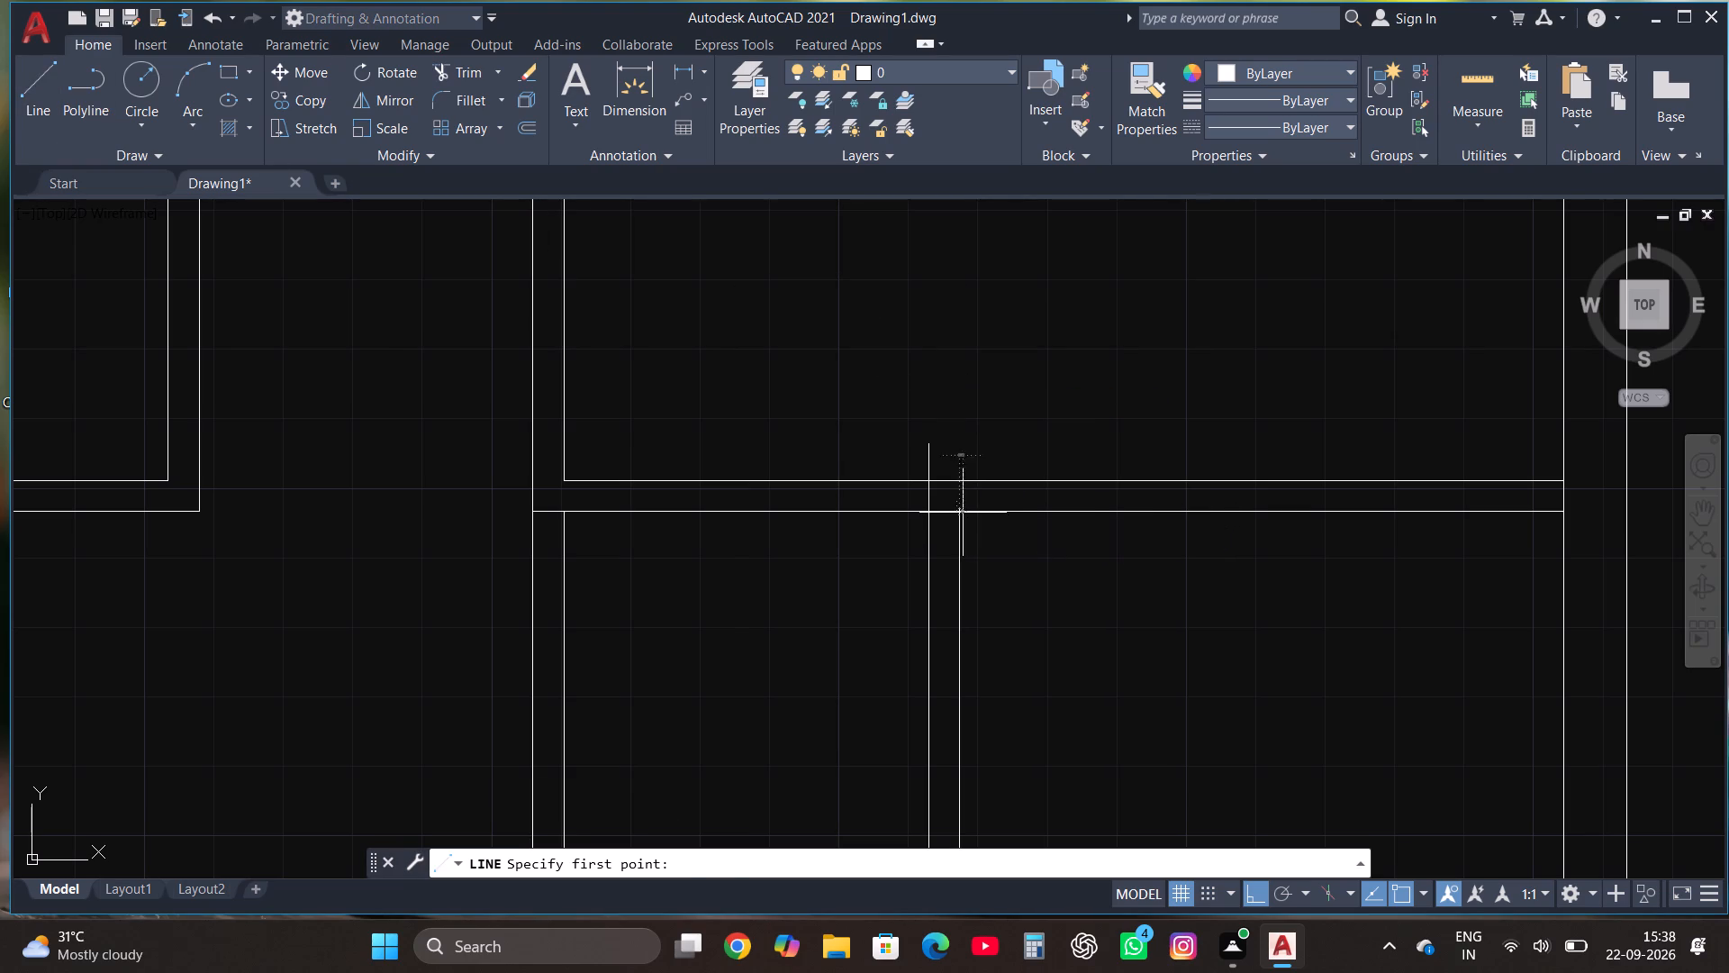
pyautogui.click(962, 461)
pyautogui.press('Escape')
# Extend both vertical partition lines downward with short lines running past the lower horizontal partition.
pyautogui.click(32, 82)
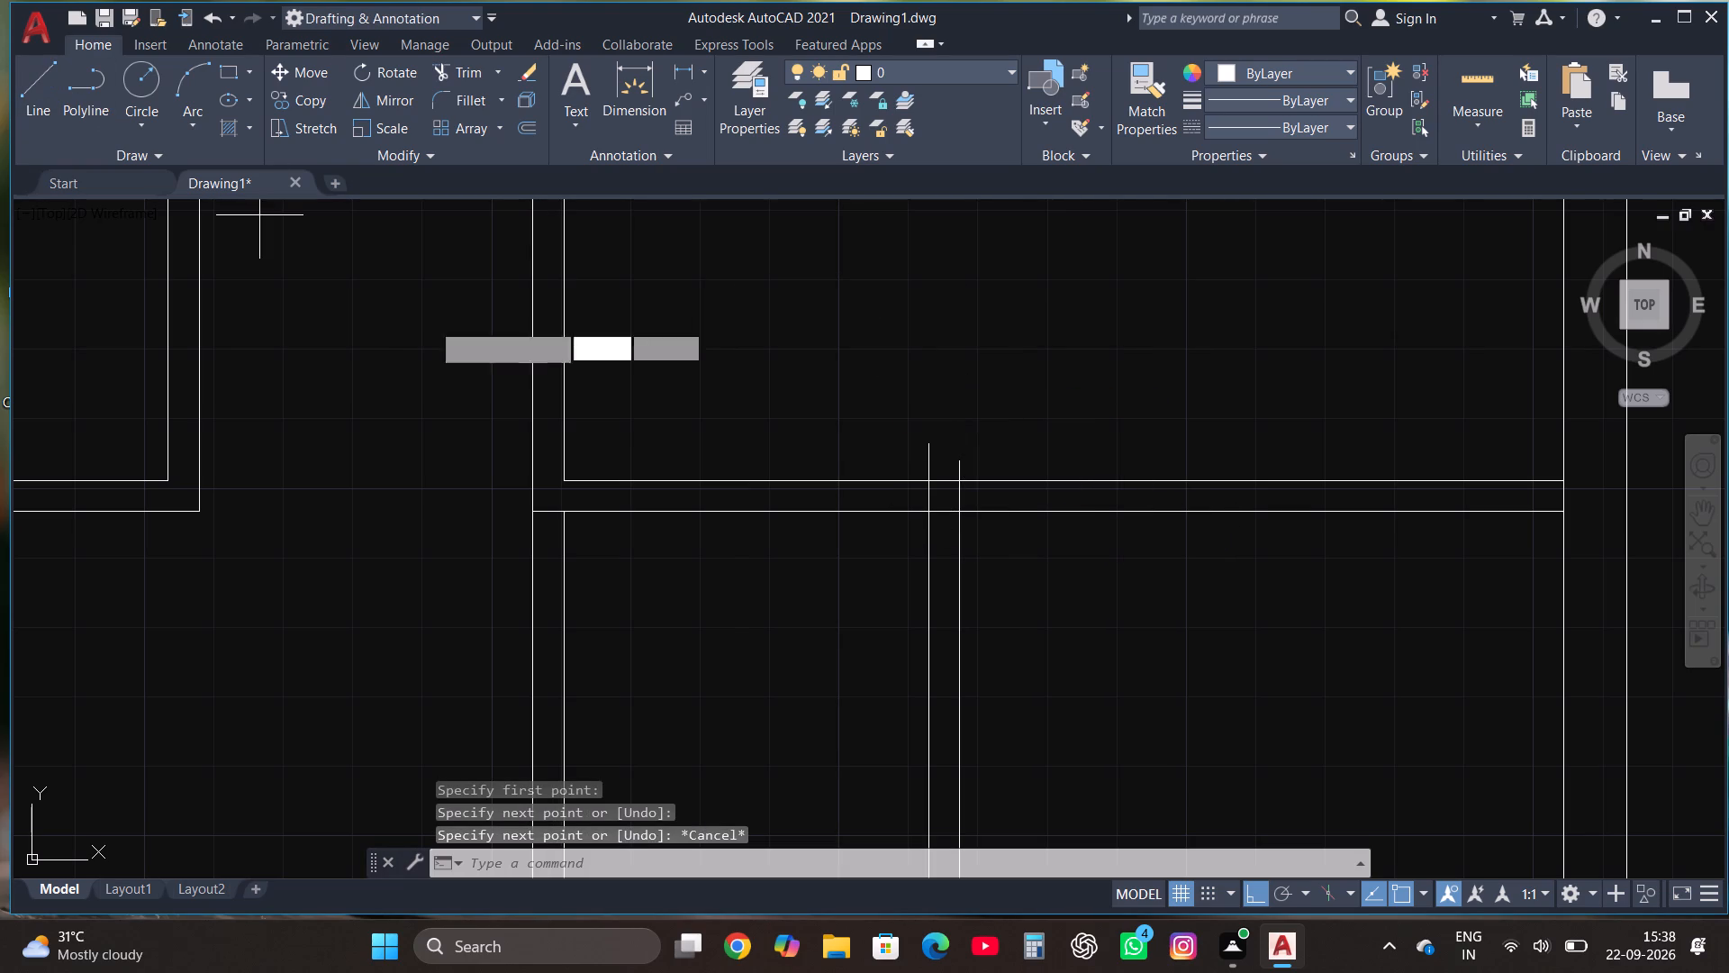
pyautogui.scroll(-2, 677, 415)
pyautogui.scroll(2, 756, 729)
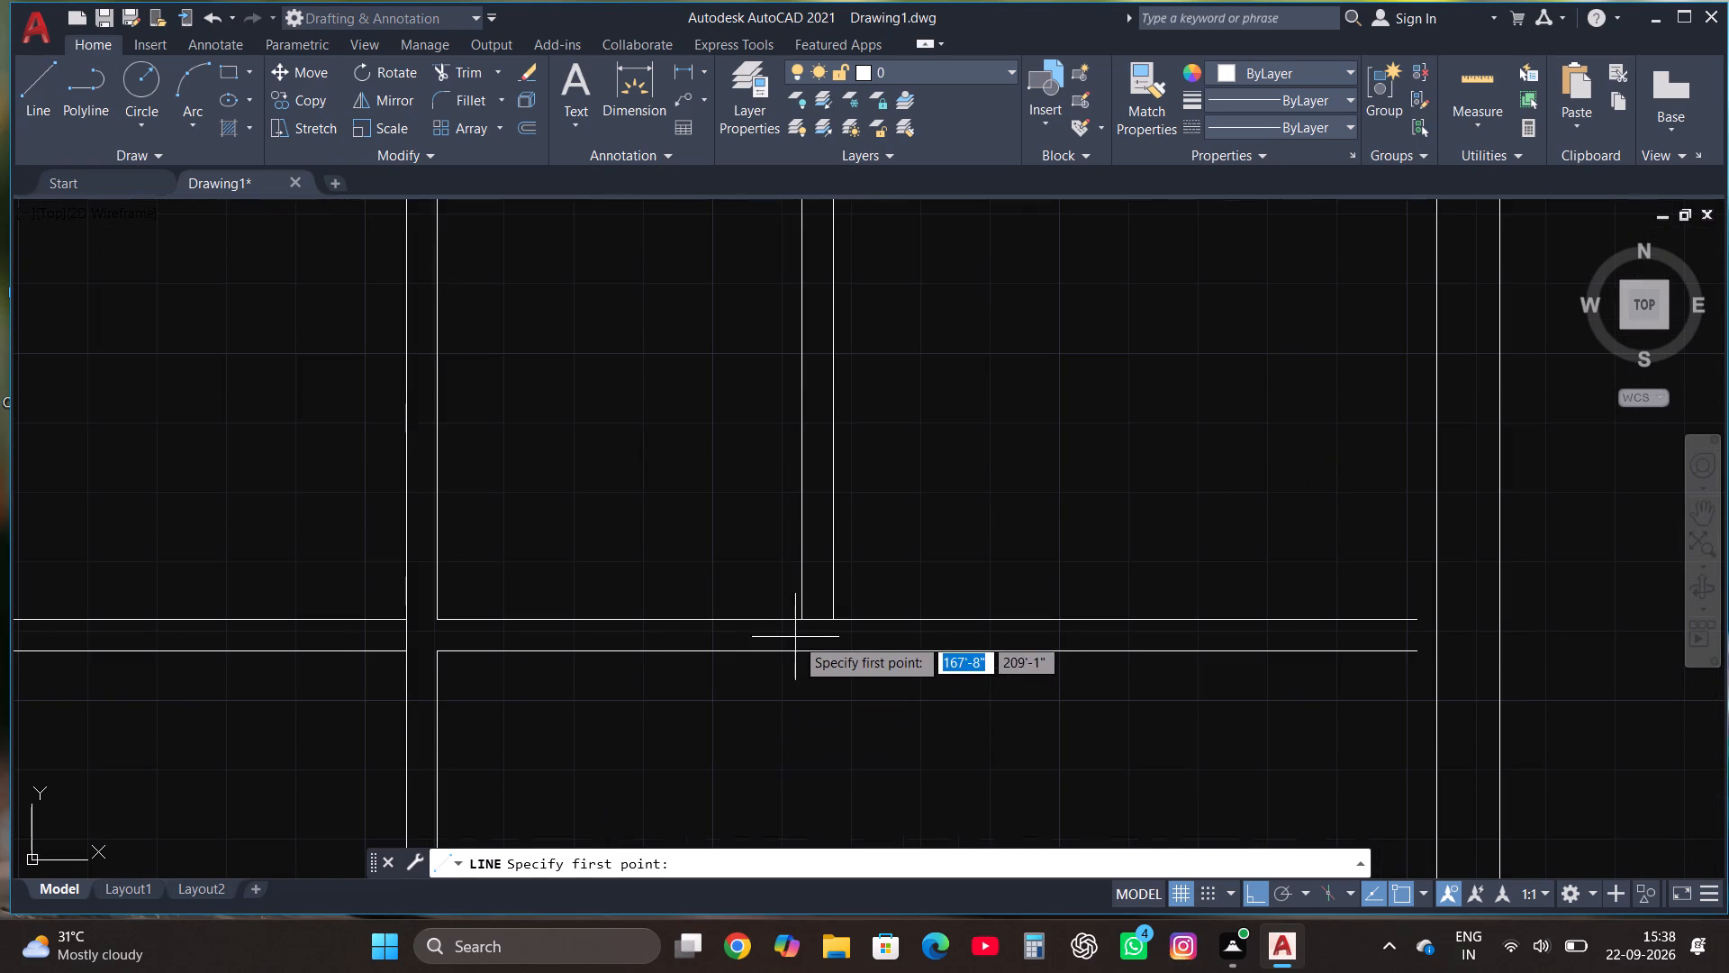
pyautogui.click(797, 616)
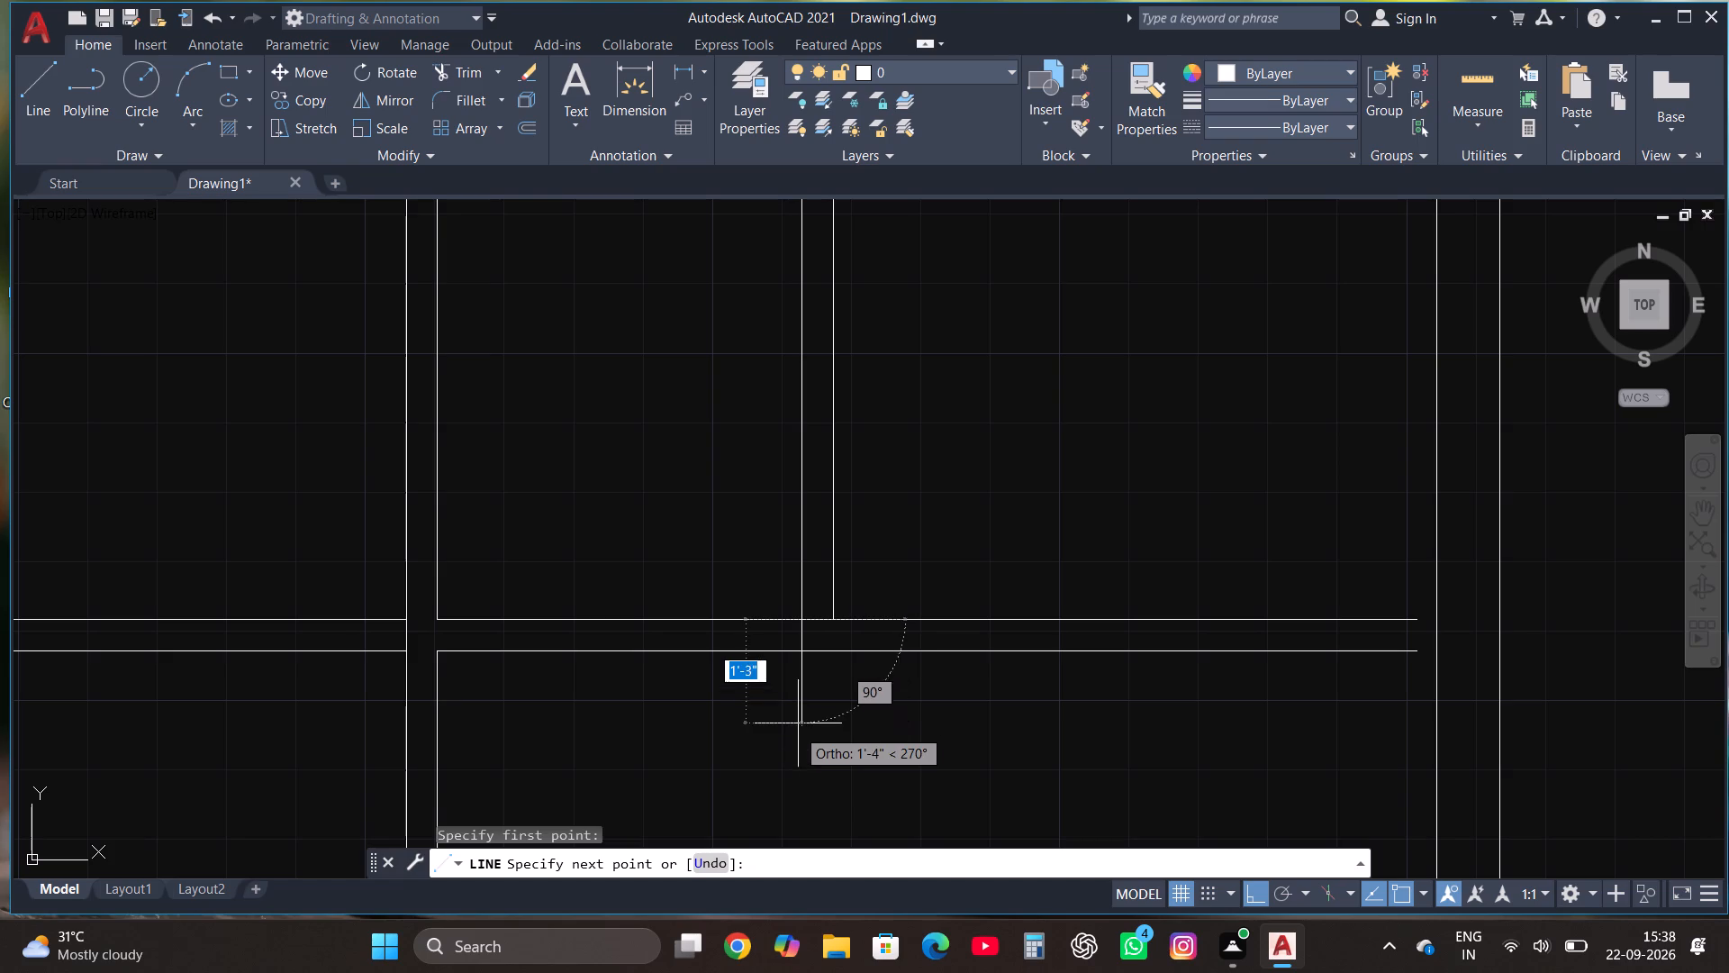
pyautogui.click(809, 702)
pyautogui.press('Escape')
pyautogui.click(57, 77)
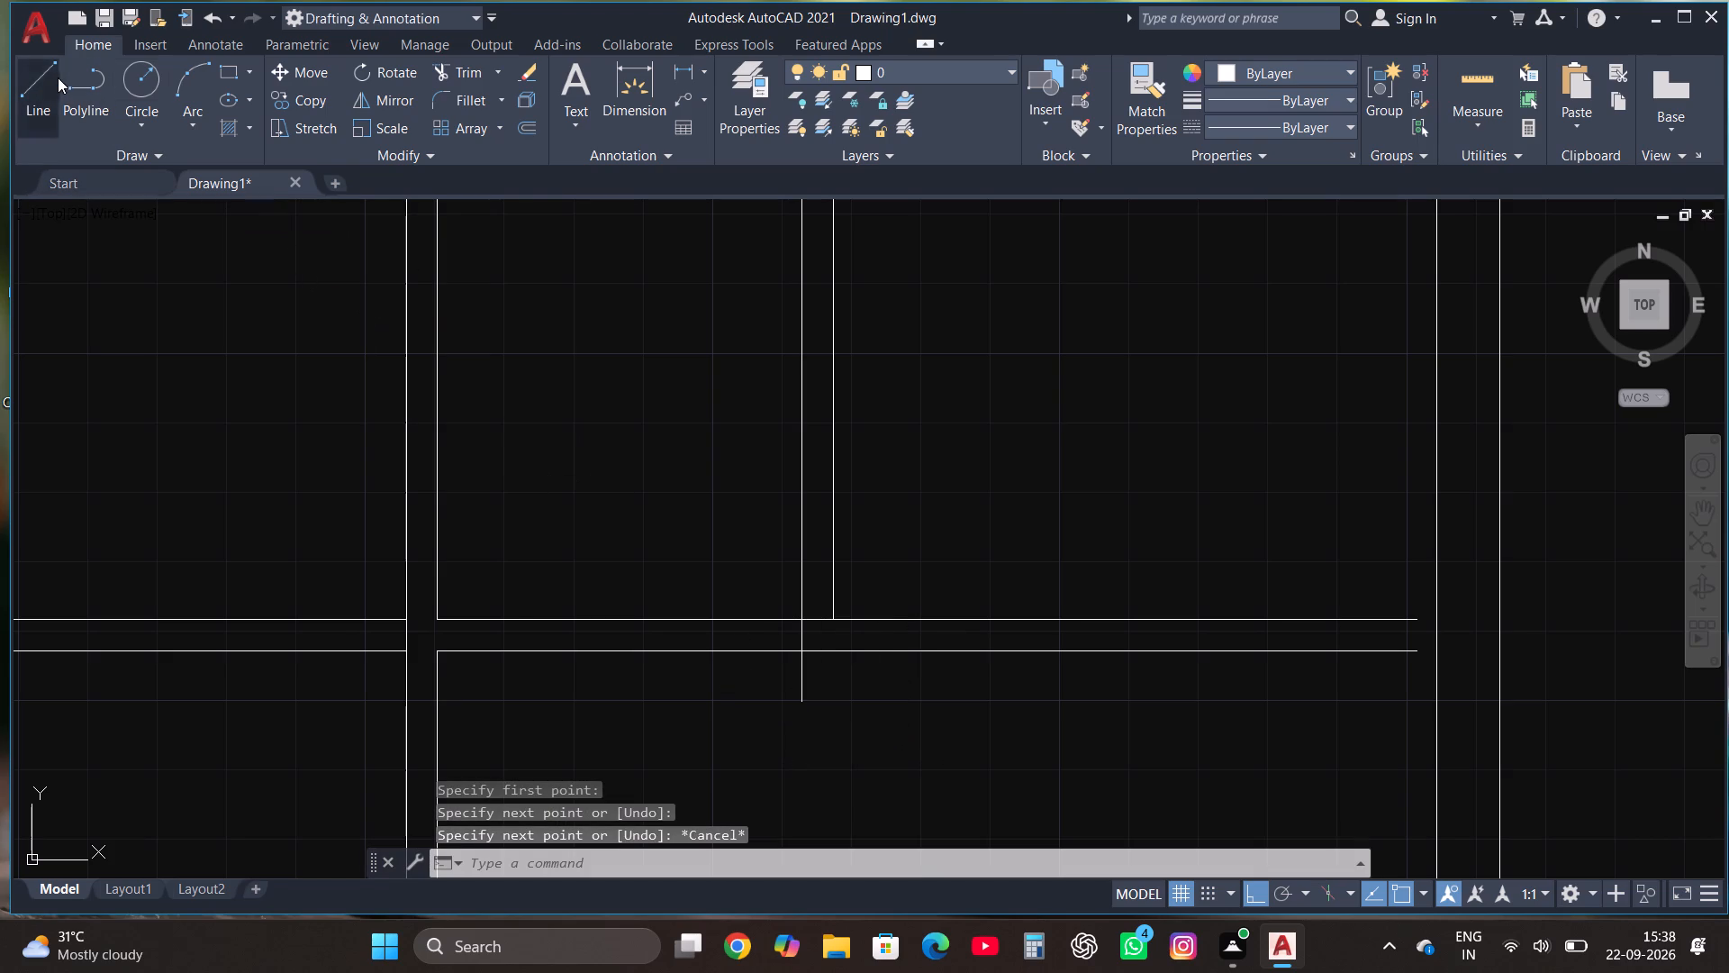
pyautogui.click(832, 620)
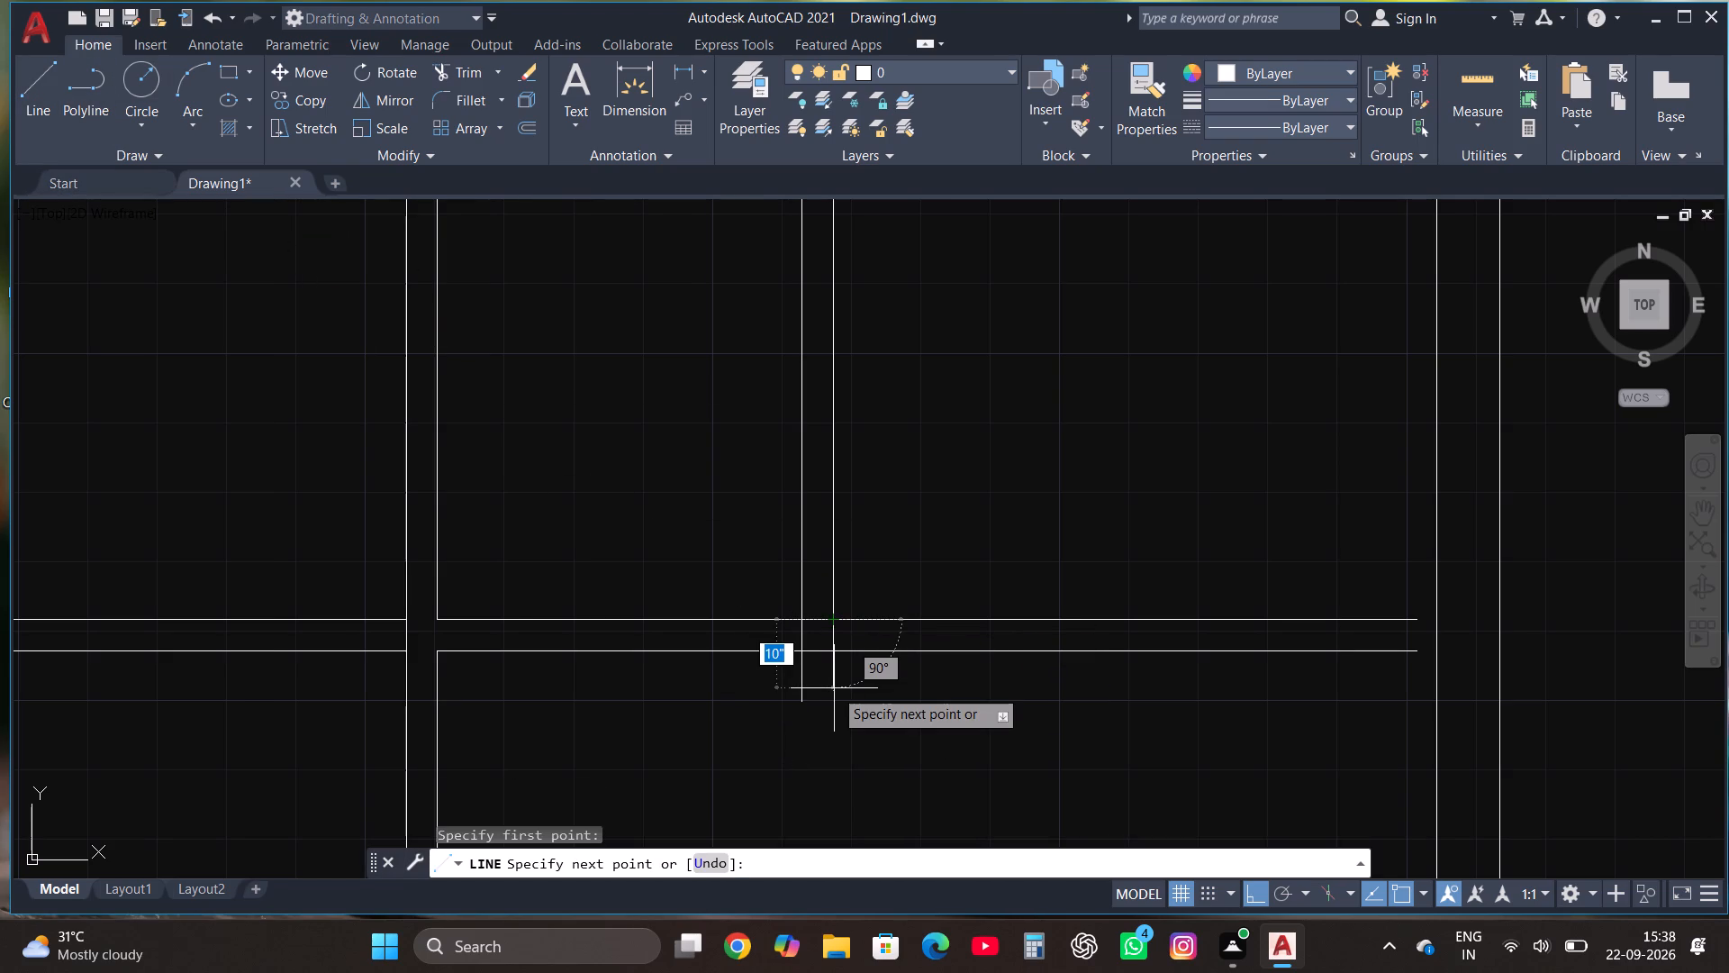
pyautogui.click(834, 688)
pyautogui.press('Escape')
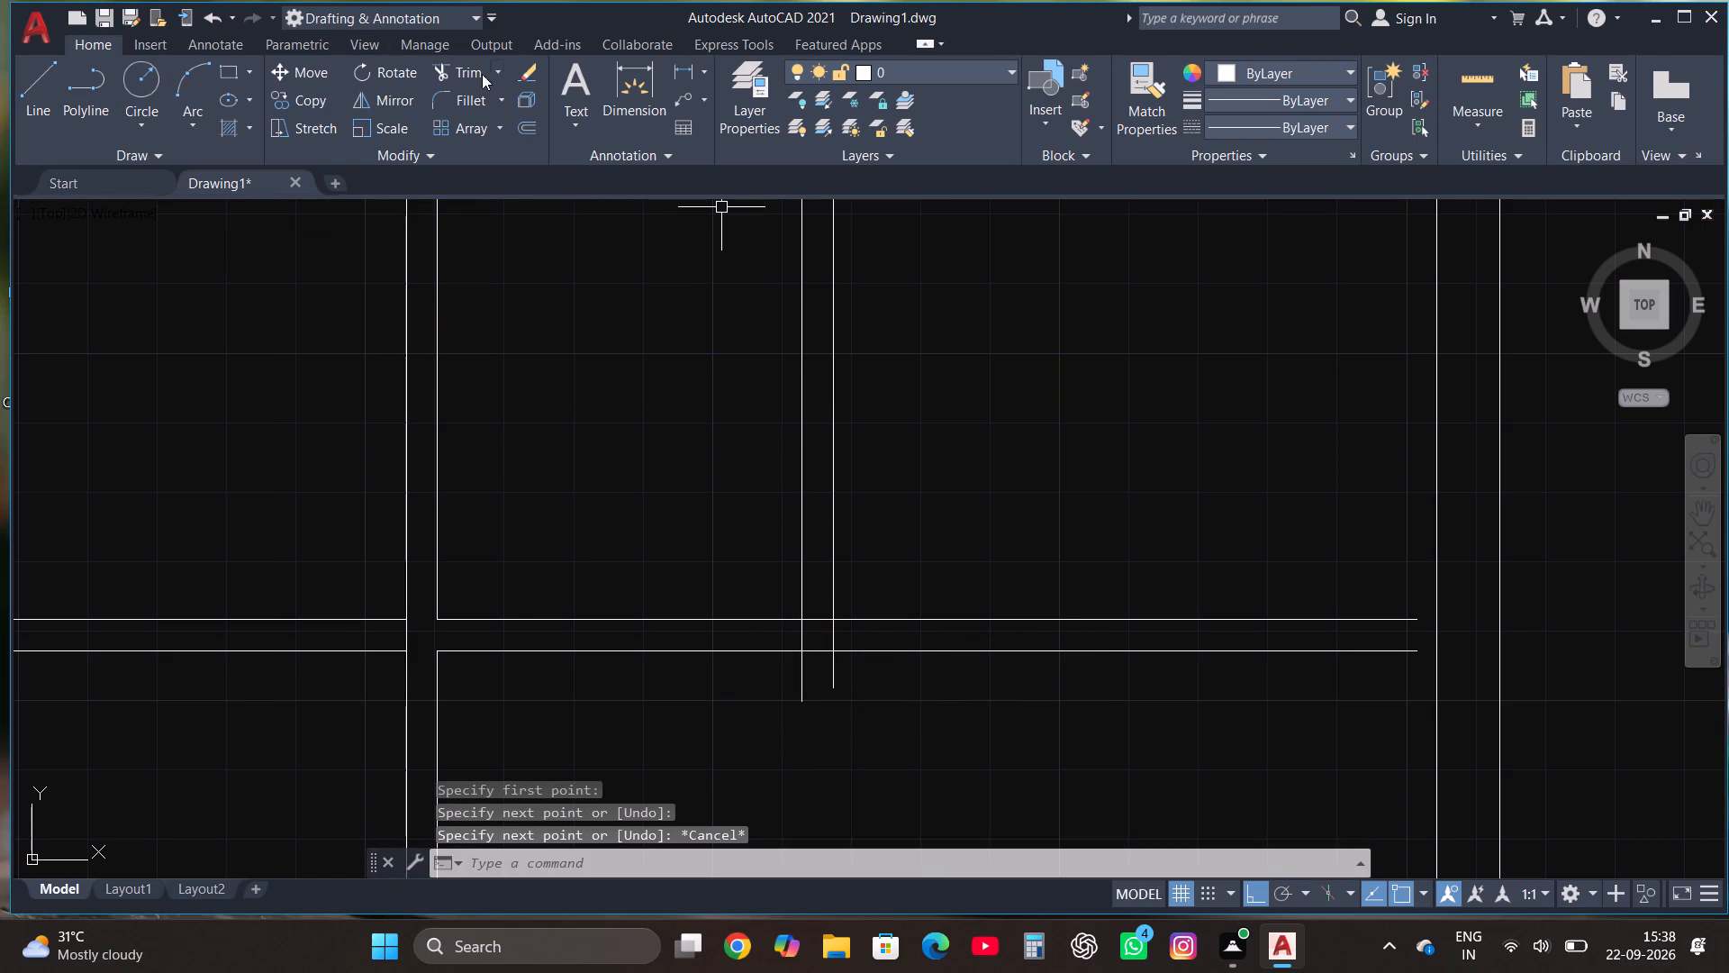
# Trim the overshoots of both vertical lines below the lower partition and above the upper-right room's bottom wall.
pyautogui.click(475, 73)
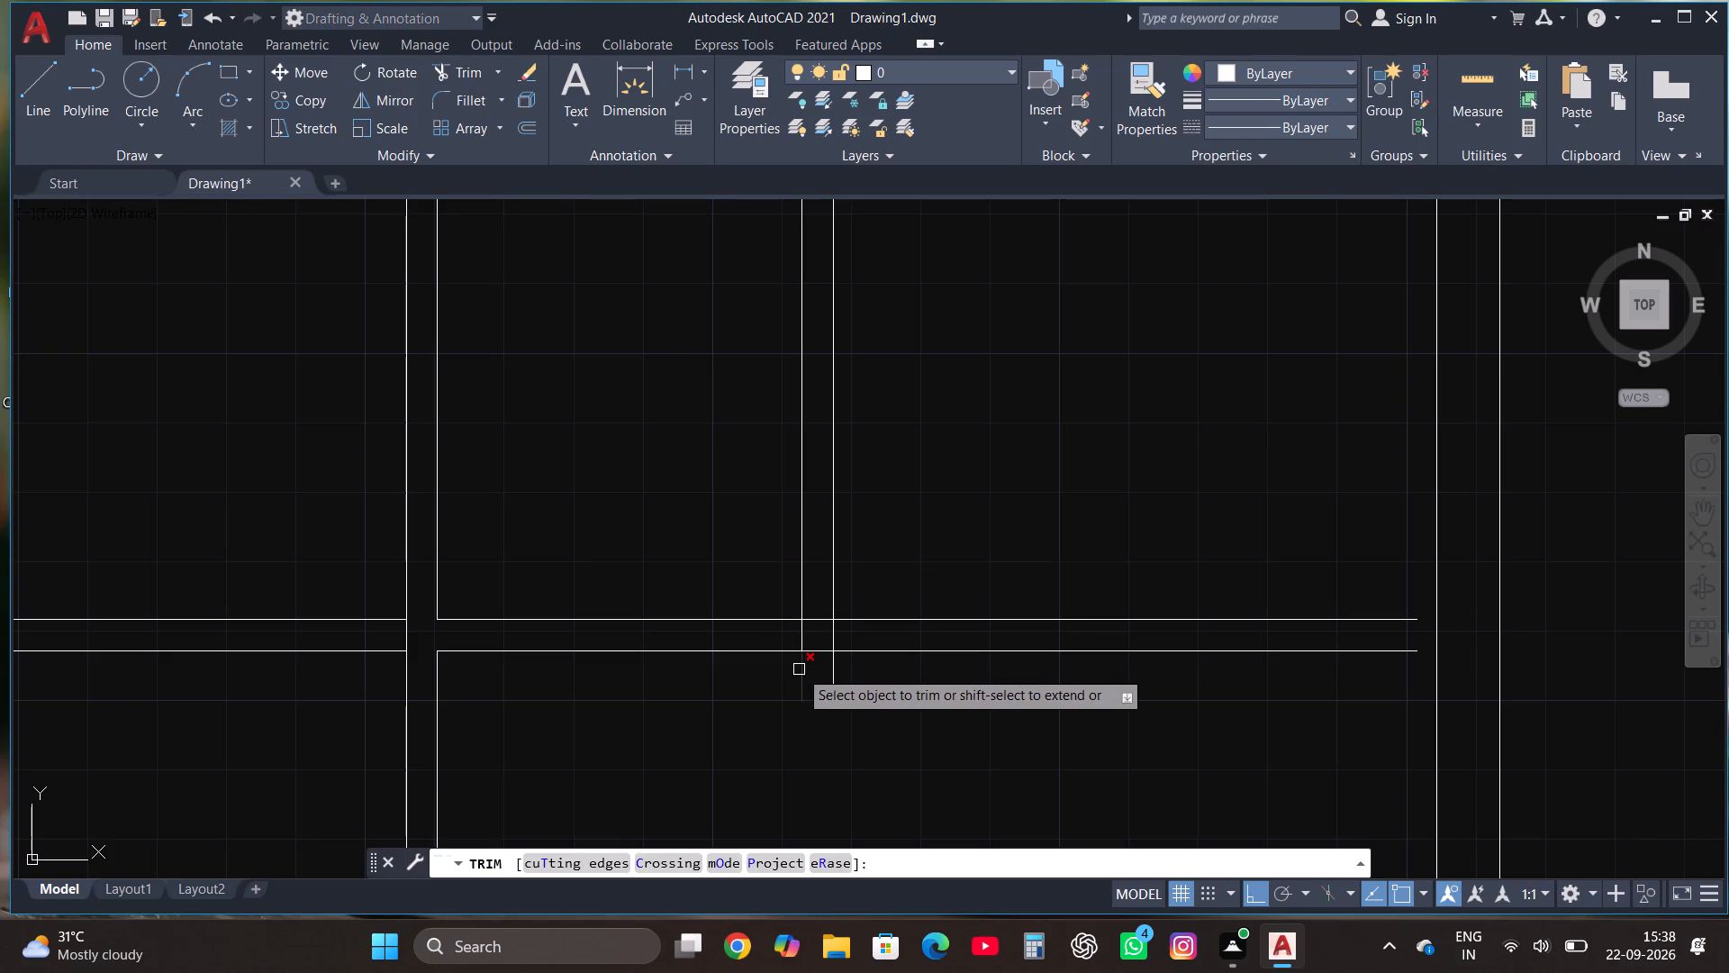
pyautogui.click(800, 671)
pyautogui.click(830, 675)
pyautogui.scroll(-3, 859, 730)
pyautogui.scroll(1, 866, 563)
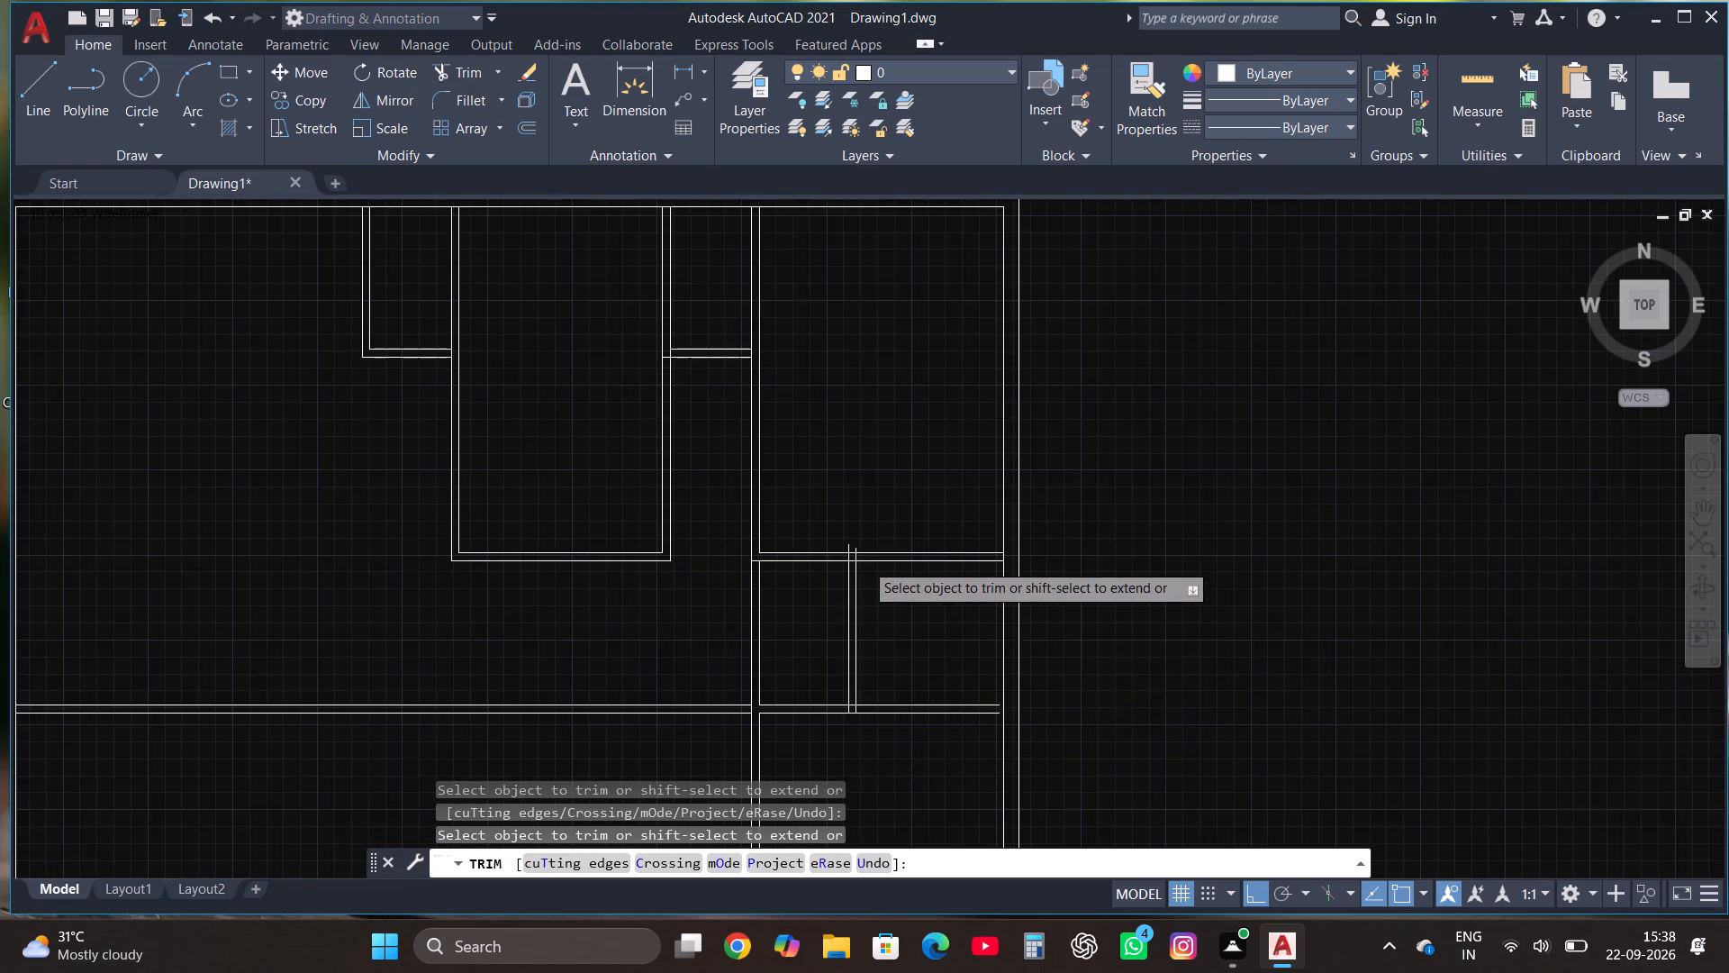
pyautogui.scroll(2, 860, 548)
pyautogui.click(795, 531)
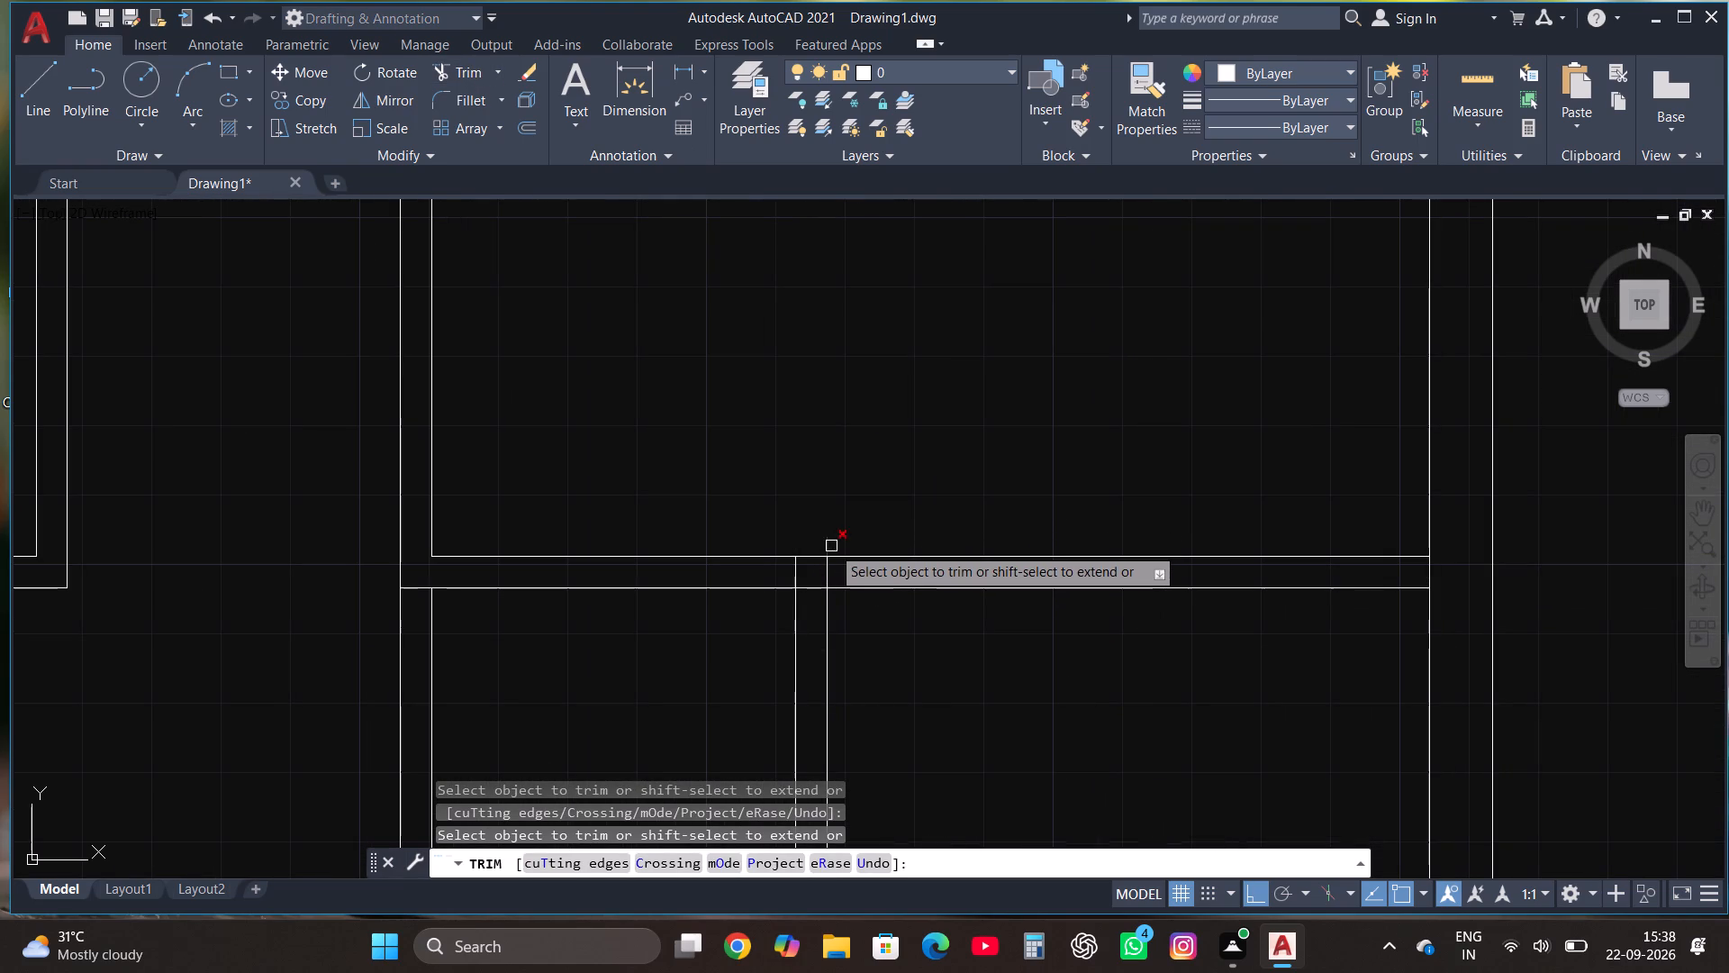
pyautogui.click(831, 546)
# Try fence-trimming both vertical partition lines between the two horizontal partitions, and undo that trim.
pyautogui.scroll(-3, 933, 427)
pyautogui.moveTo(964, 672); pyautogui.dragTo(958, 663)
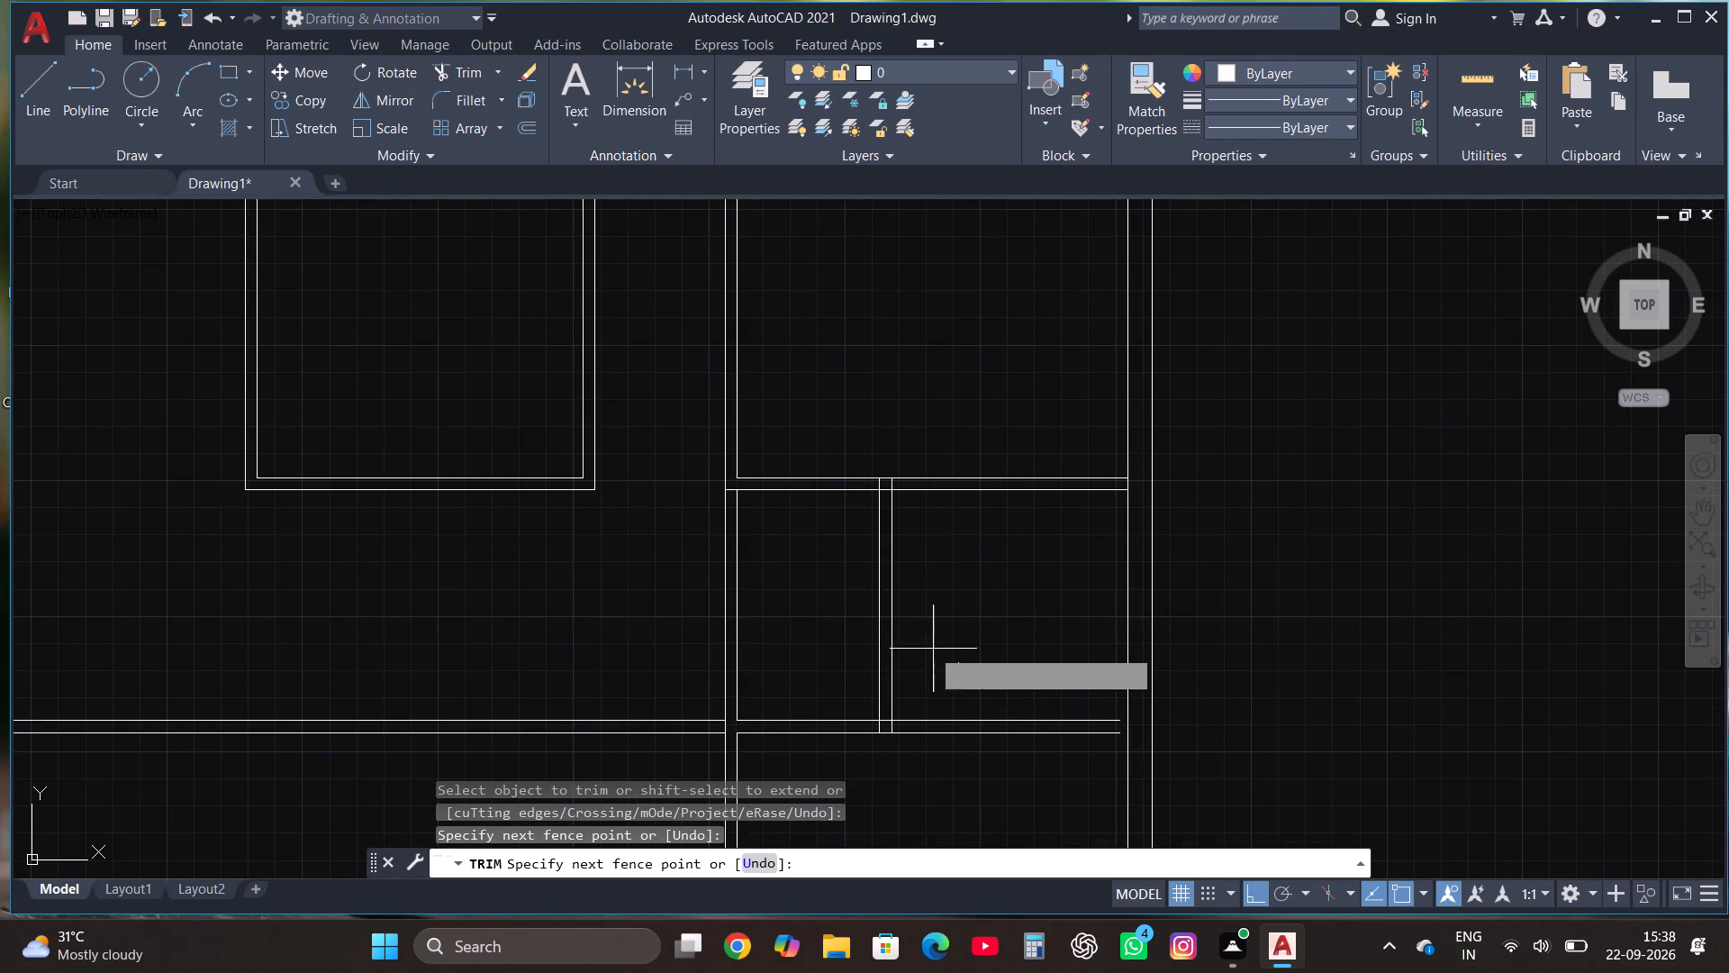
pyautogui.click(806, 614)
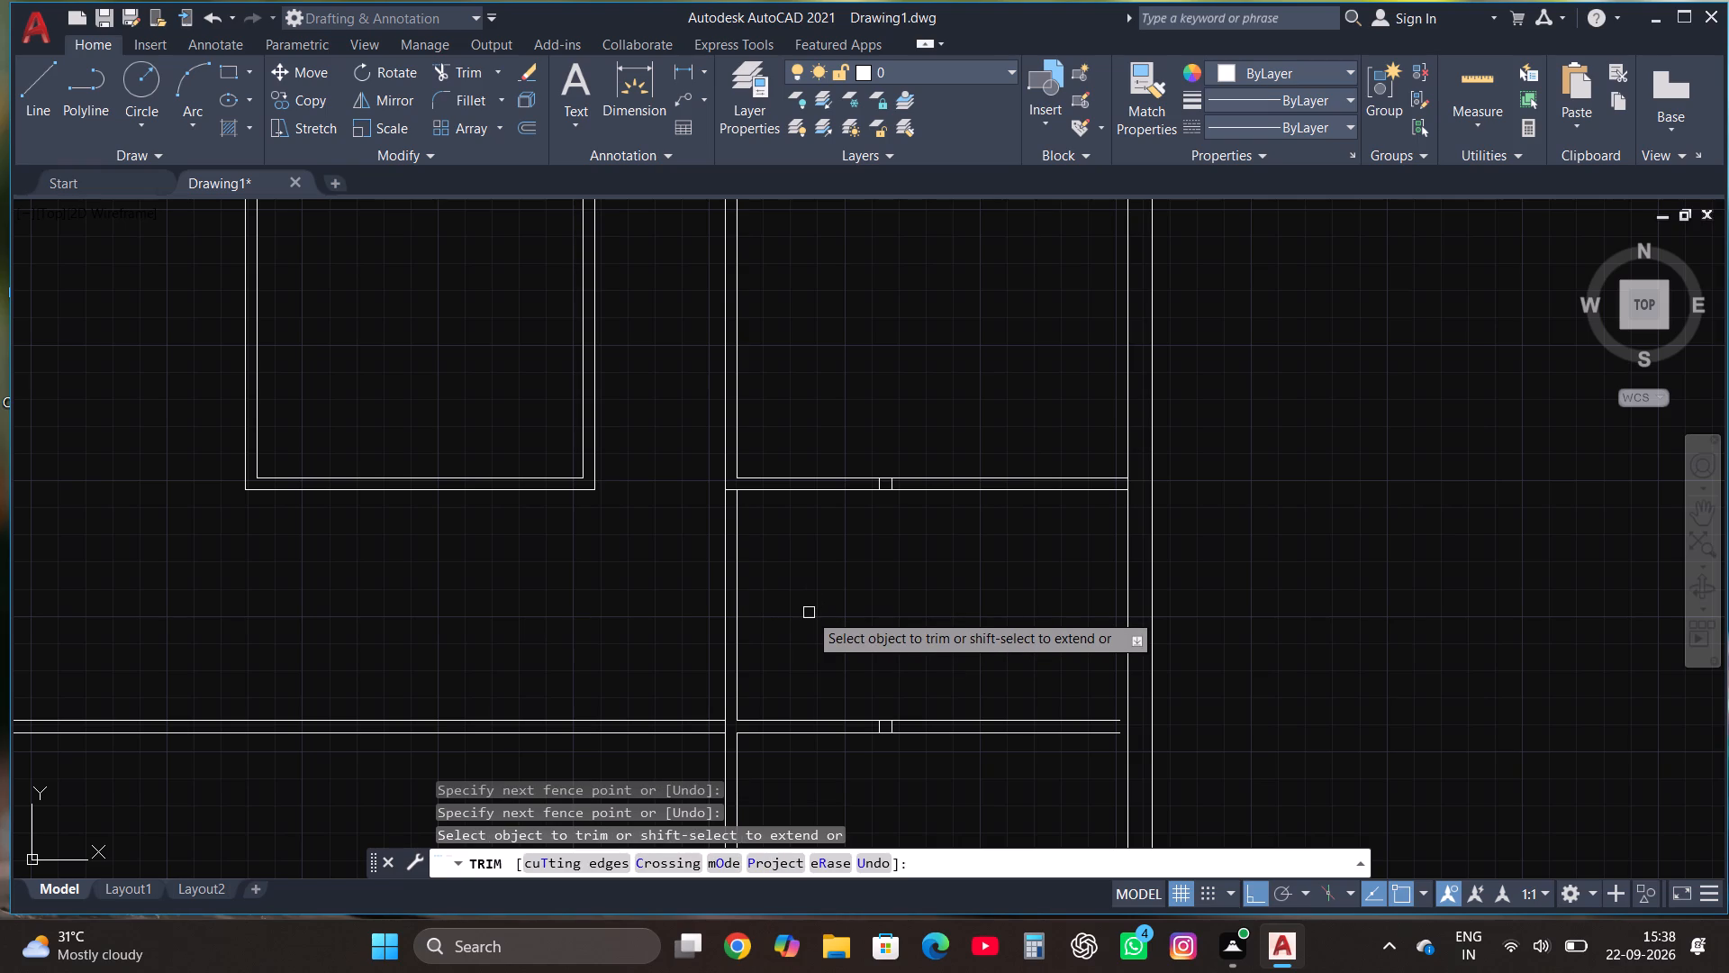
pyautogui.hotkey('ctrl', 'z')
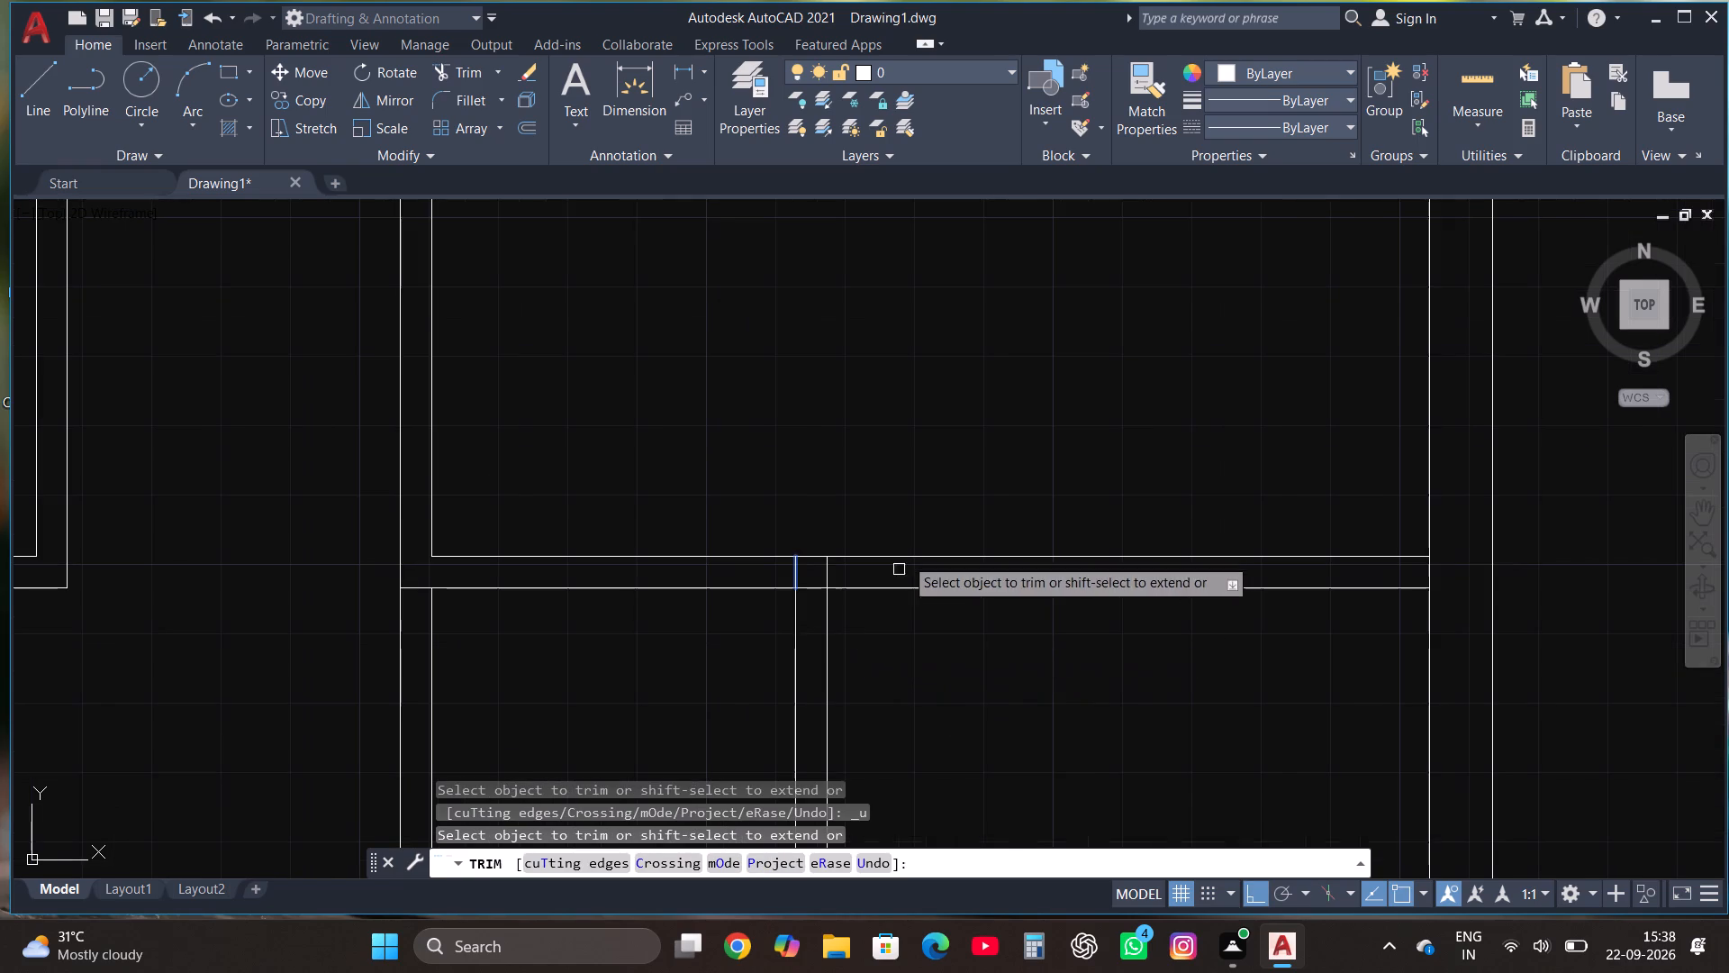
# Trim both lines of the upper and lower horizontal partitions between the long vertical partition and the new short one.
pyautogui.scroll(-3, 907, 551)
pyautogui.click(817, 598)
pyautogui.click(825, 499)
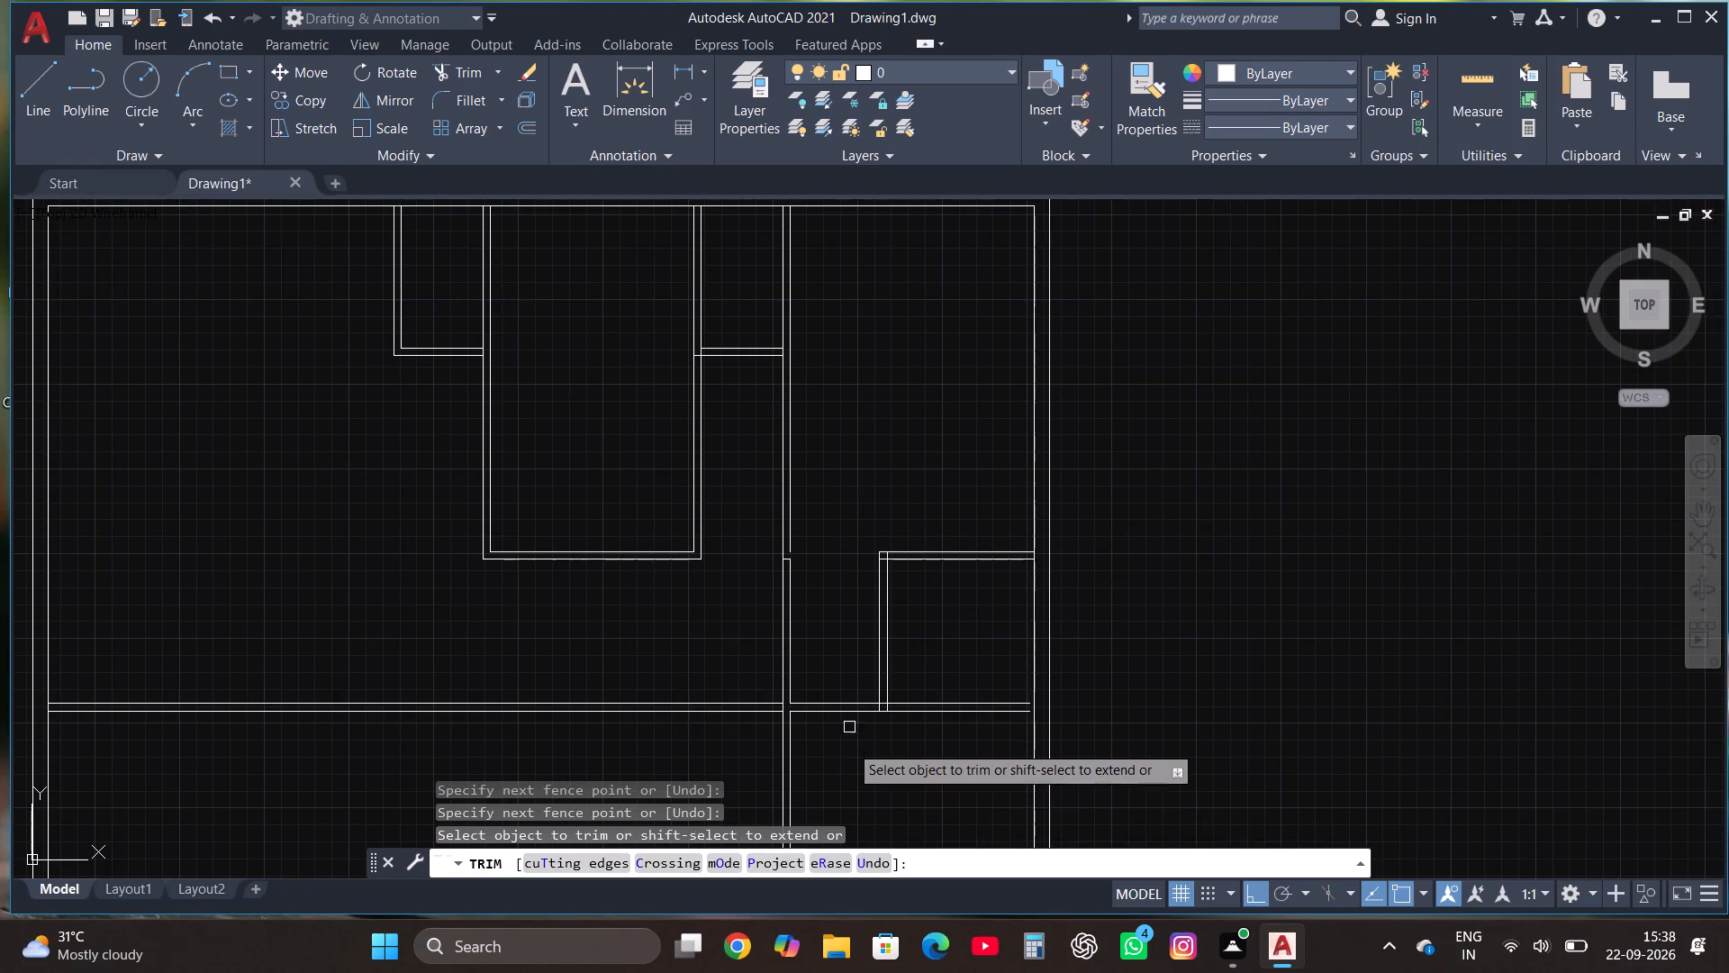
pyautogui.click(849, 746)
pyautogui.click(852, 657)
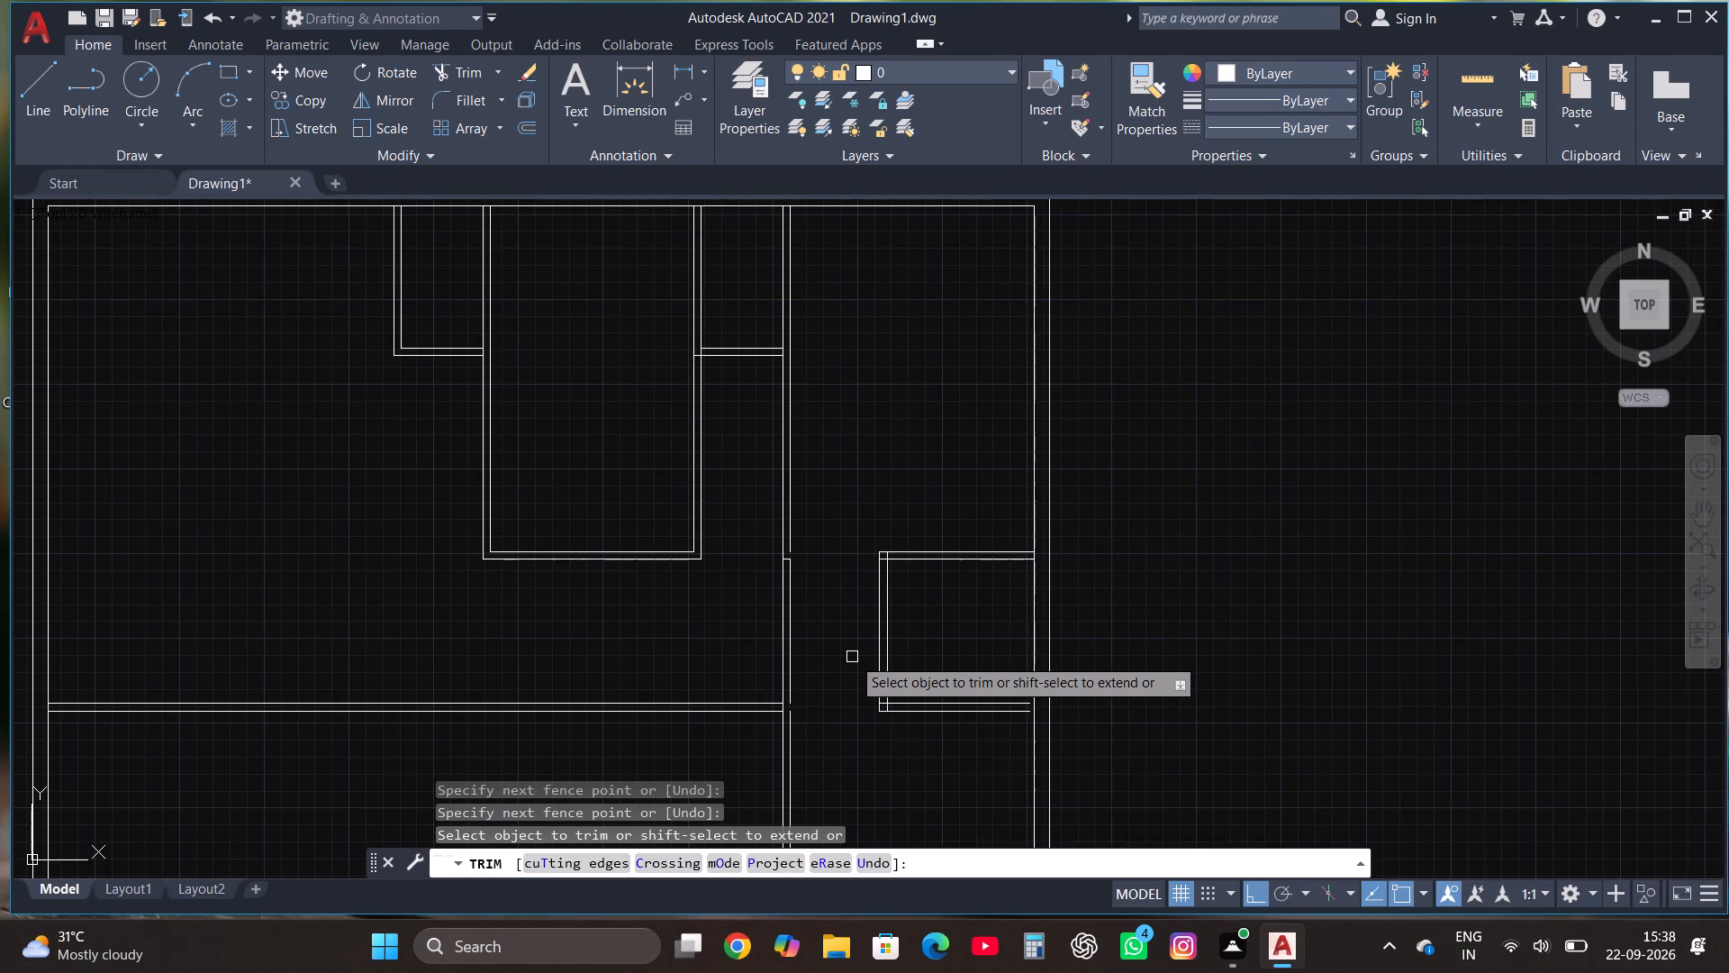
# Trim the overlapping partition line ends inside the upper and lower corners of the small room along the right outer wall.
pyautogui.scroll(2, 892, 596)
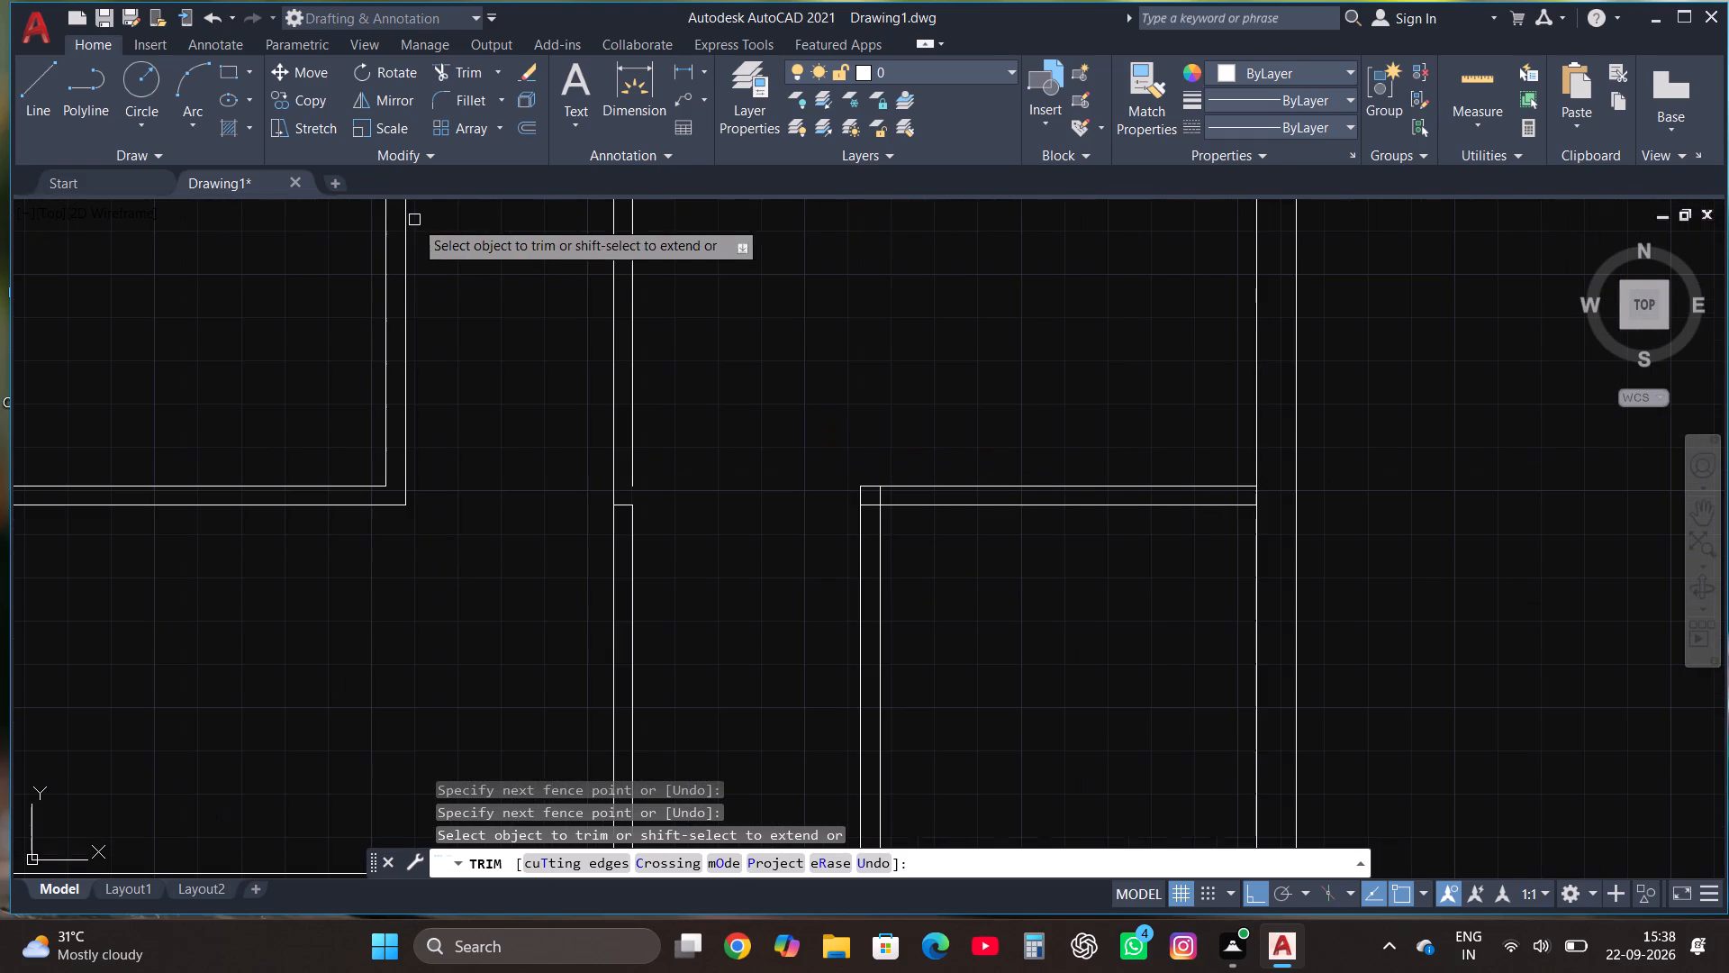
pyautogui.click(468, 65)
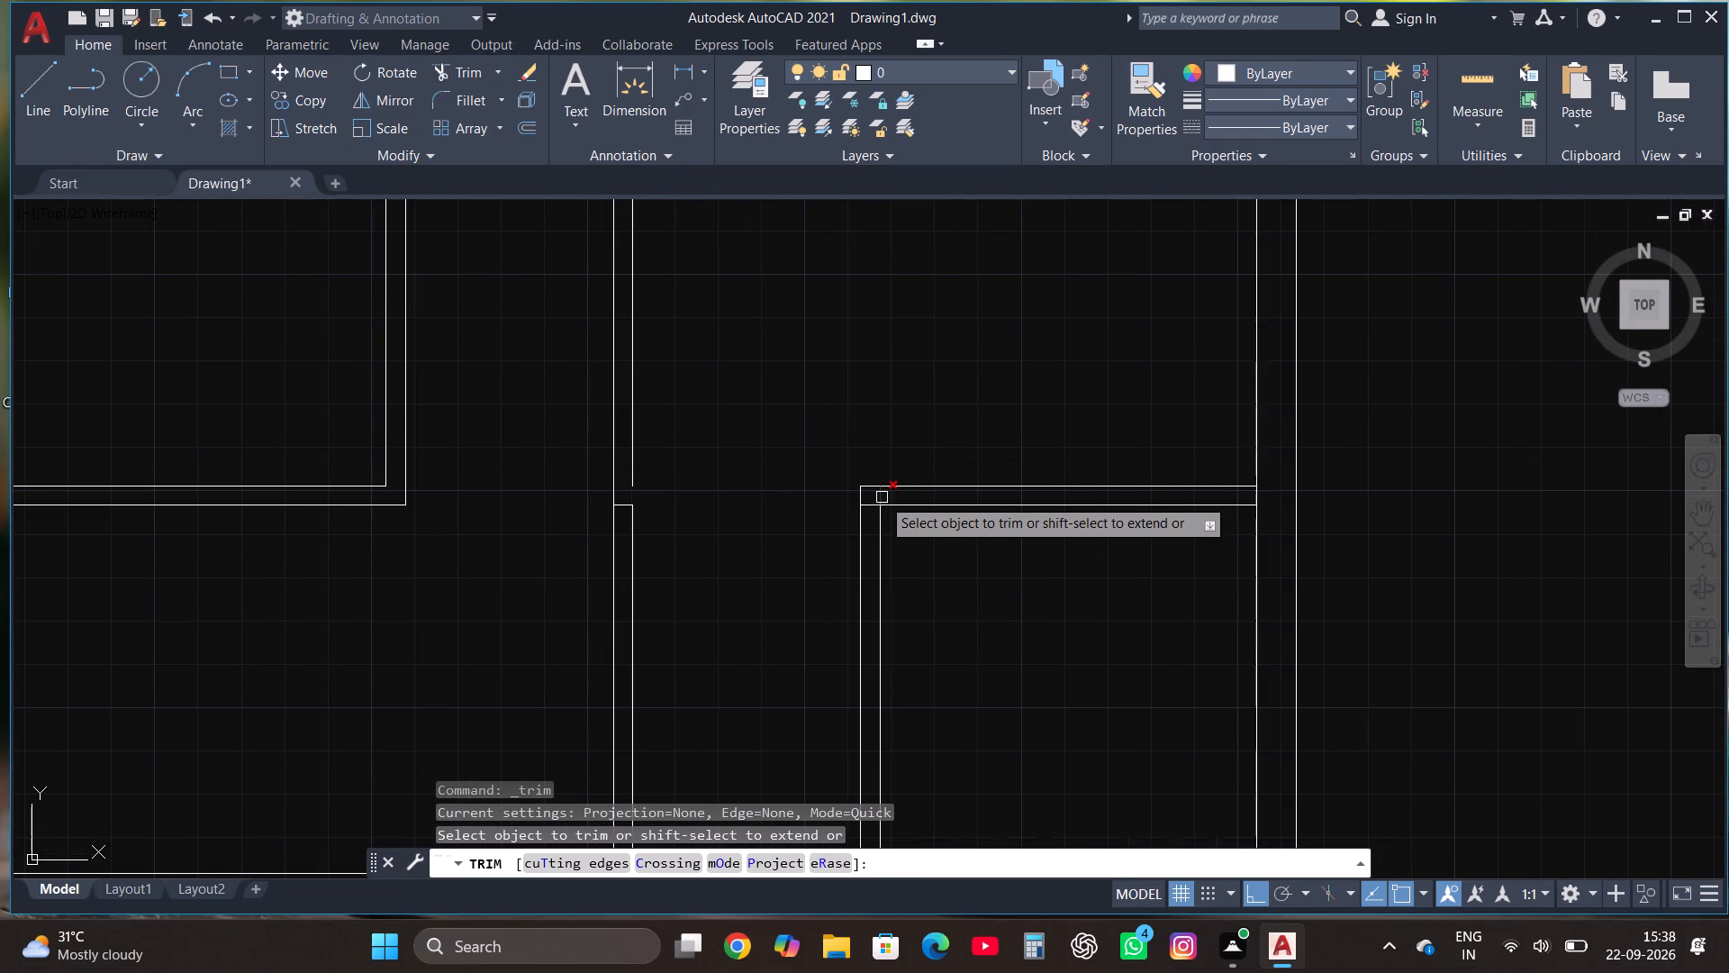
pyautogui.click(882, 497)
pyautogui.click(869, 505)
pyautogui.scroll(-2, 891, 465)
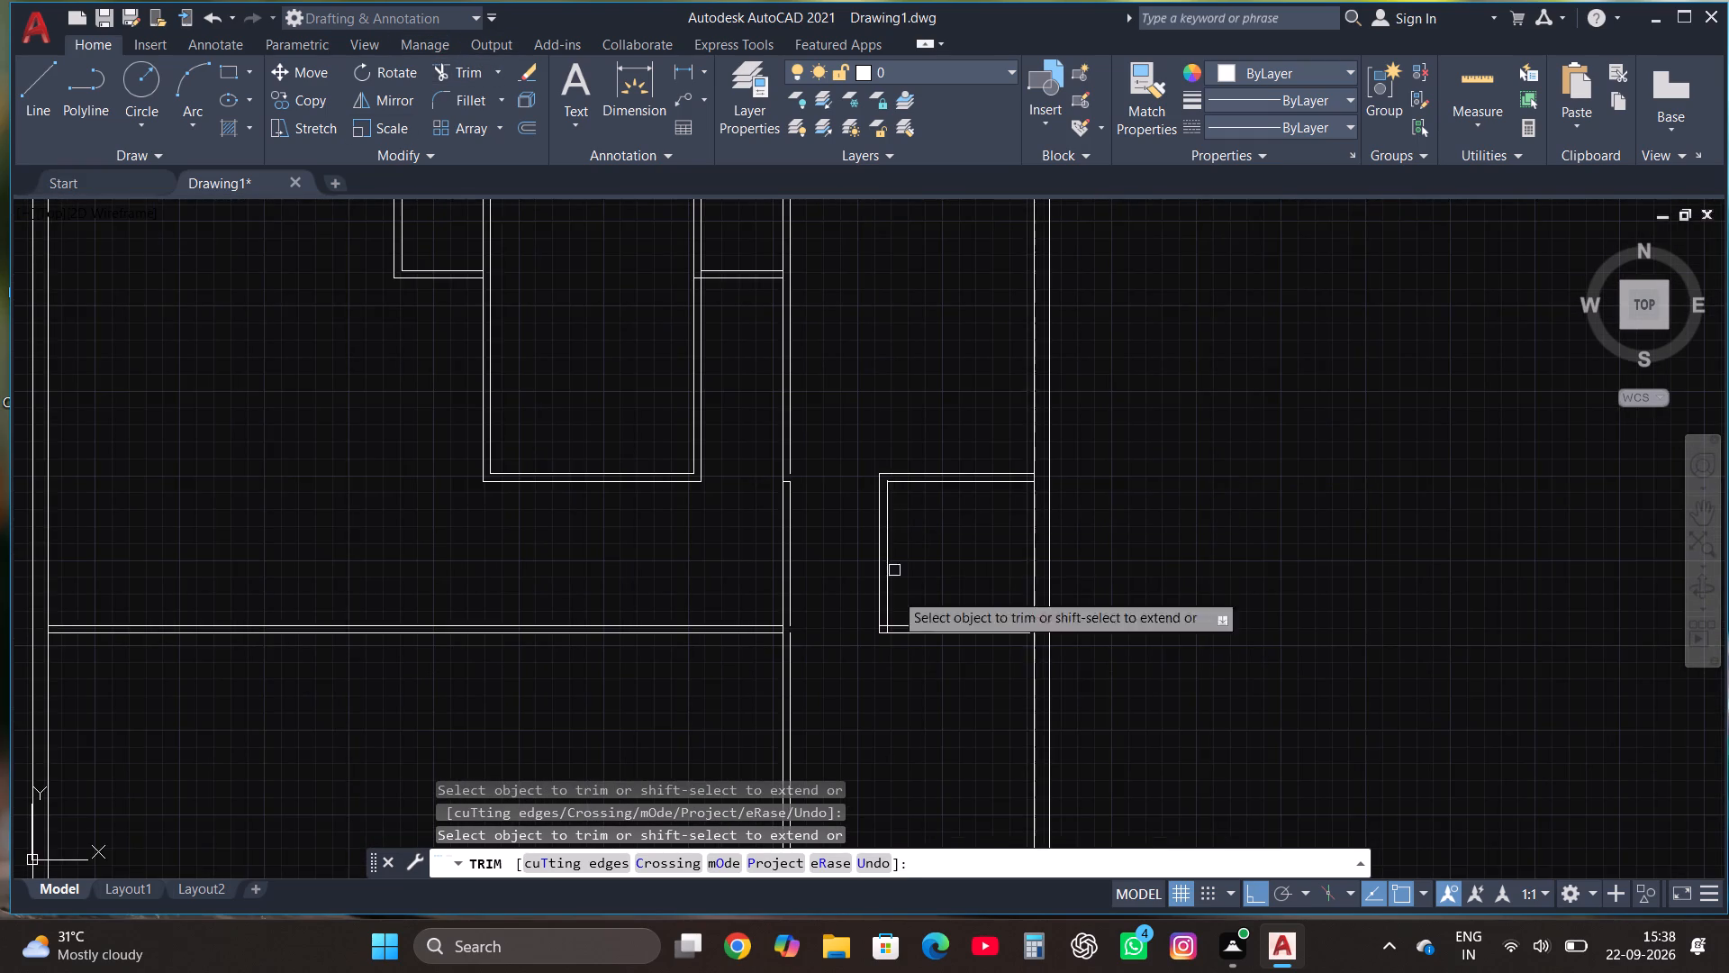
pyautogui.scroll(3, 892, 643)
pyautogui.click(862, 593)
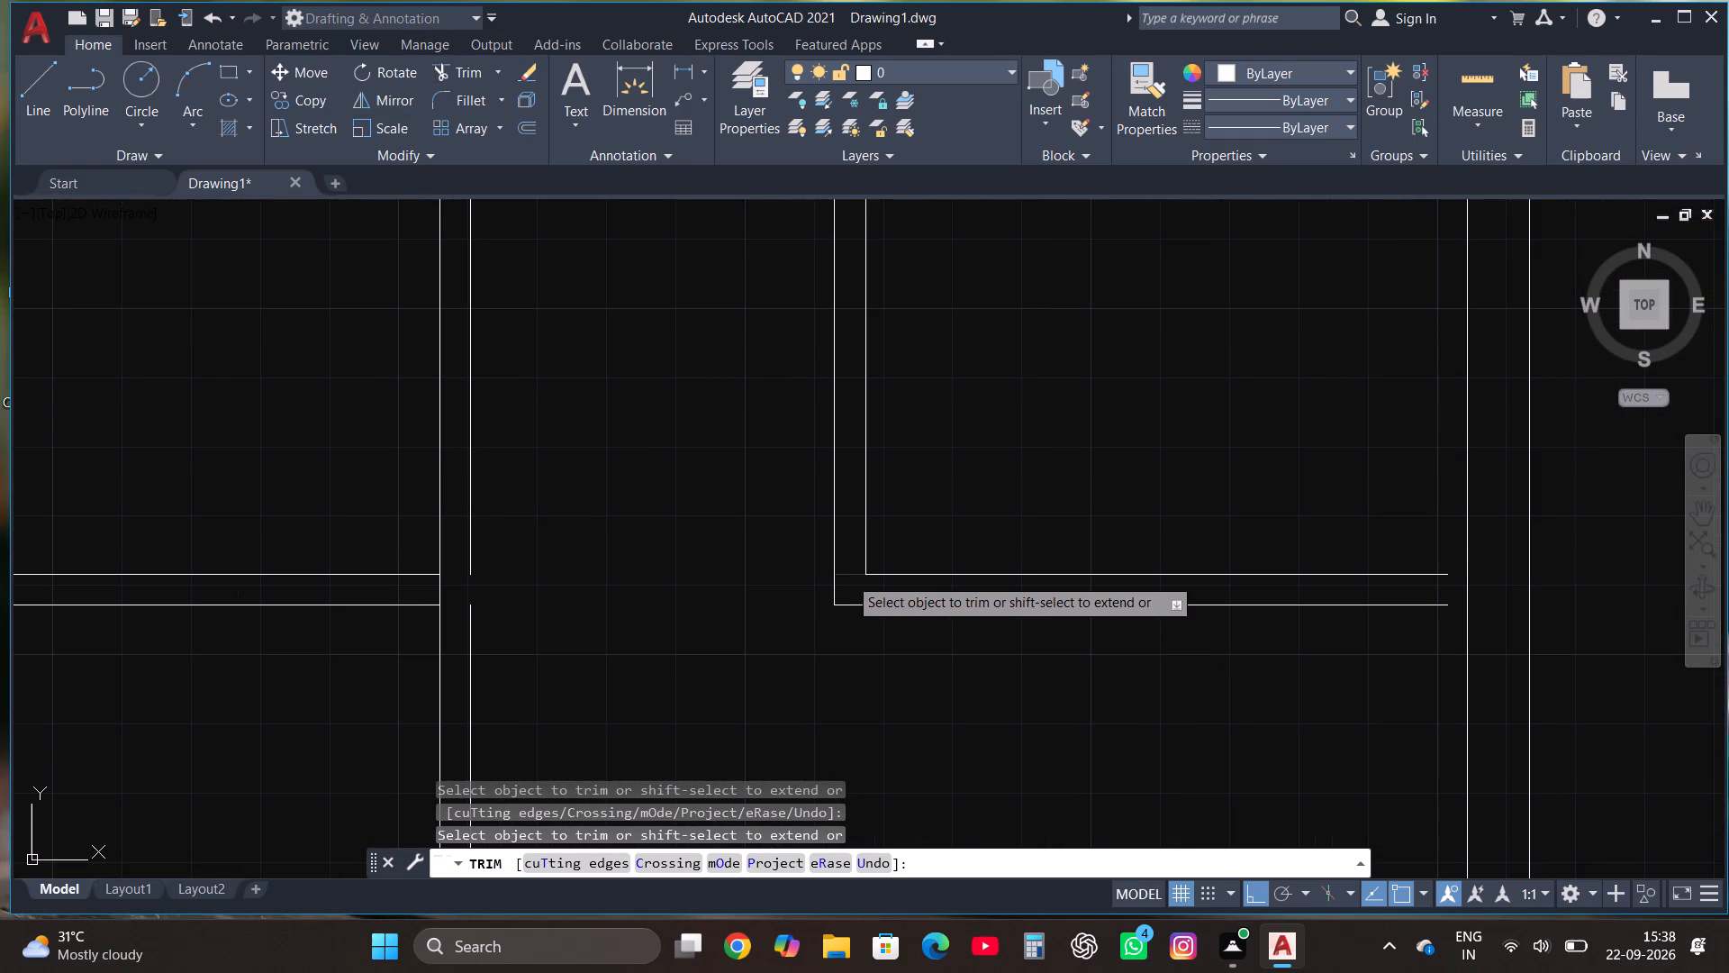
pyautogui.click(848, 577)
pyautogui.scroll(-2, 879, 687)
pyautogui.scroll(3, 868, 379)
pyautogui.scroll(2, 883, 494)
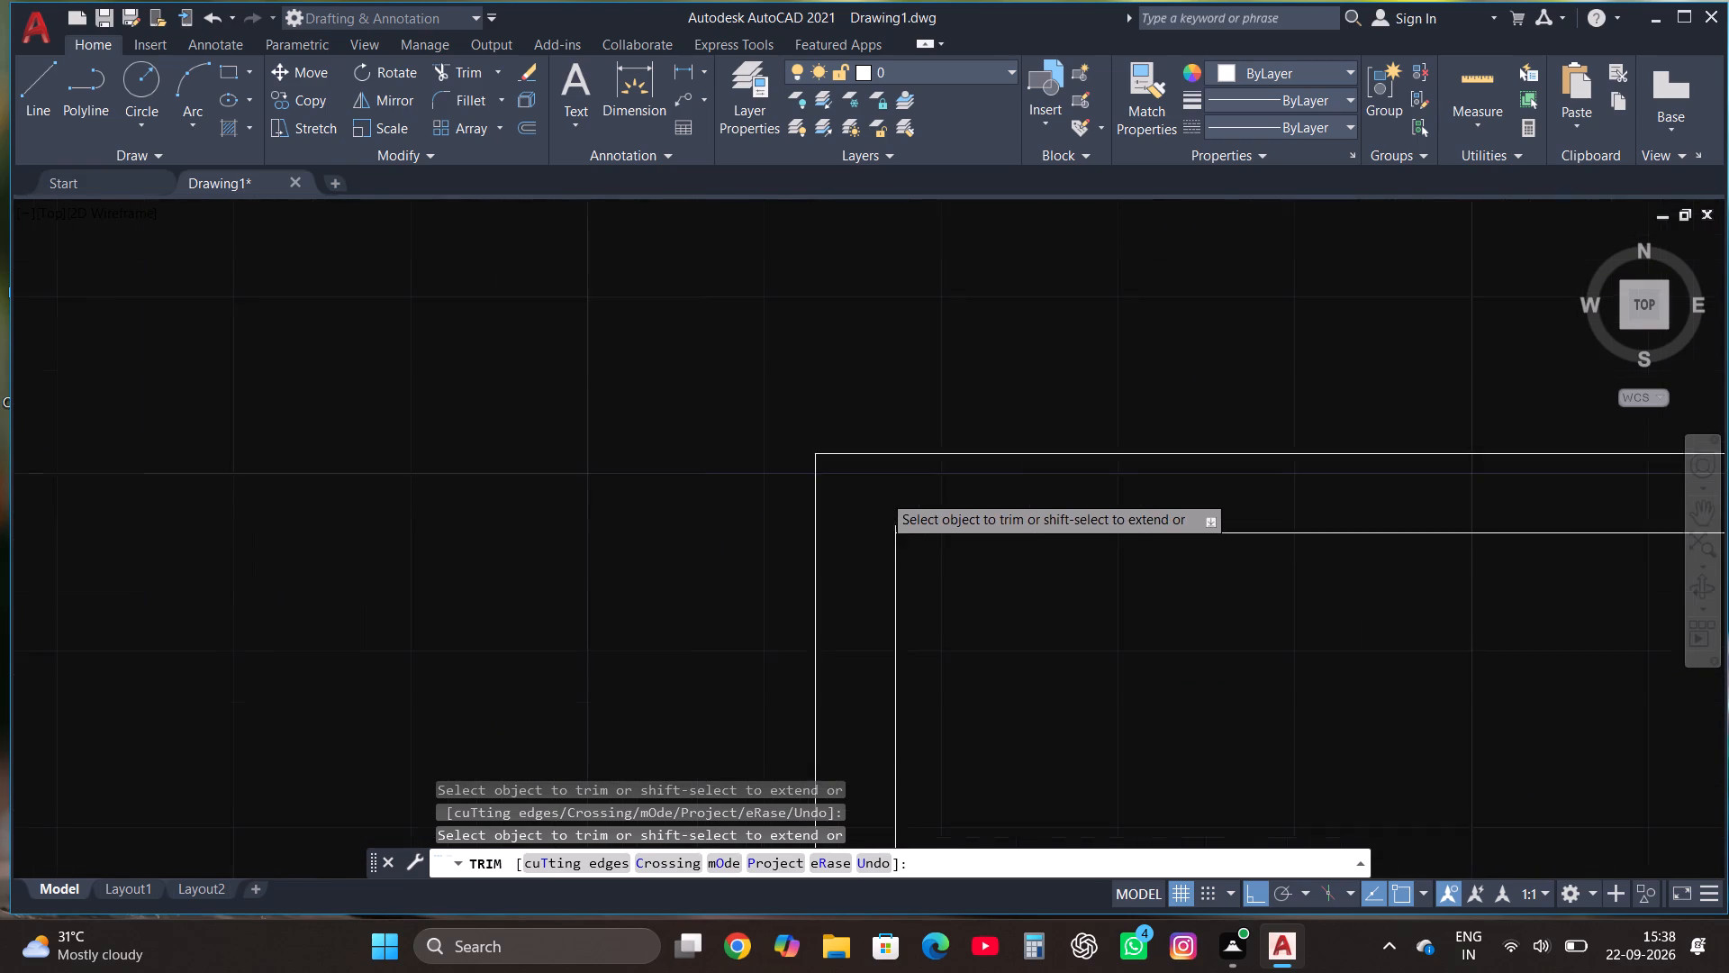
pyautogui.scroll(1, 883, 494)
pyautogui.click(913, 575)
pyautogui.scroll(-5, 929, 456)
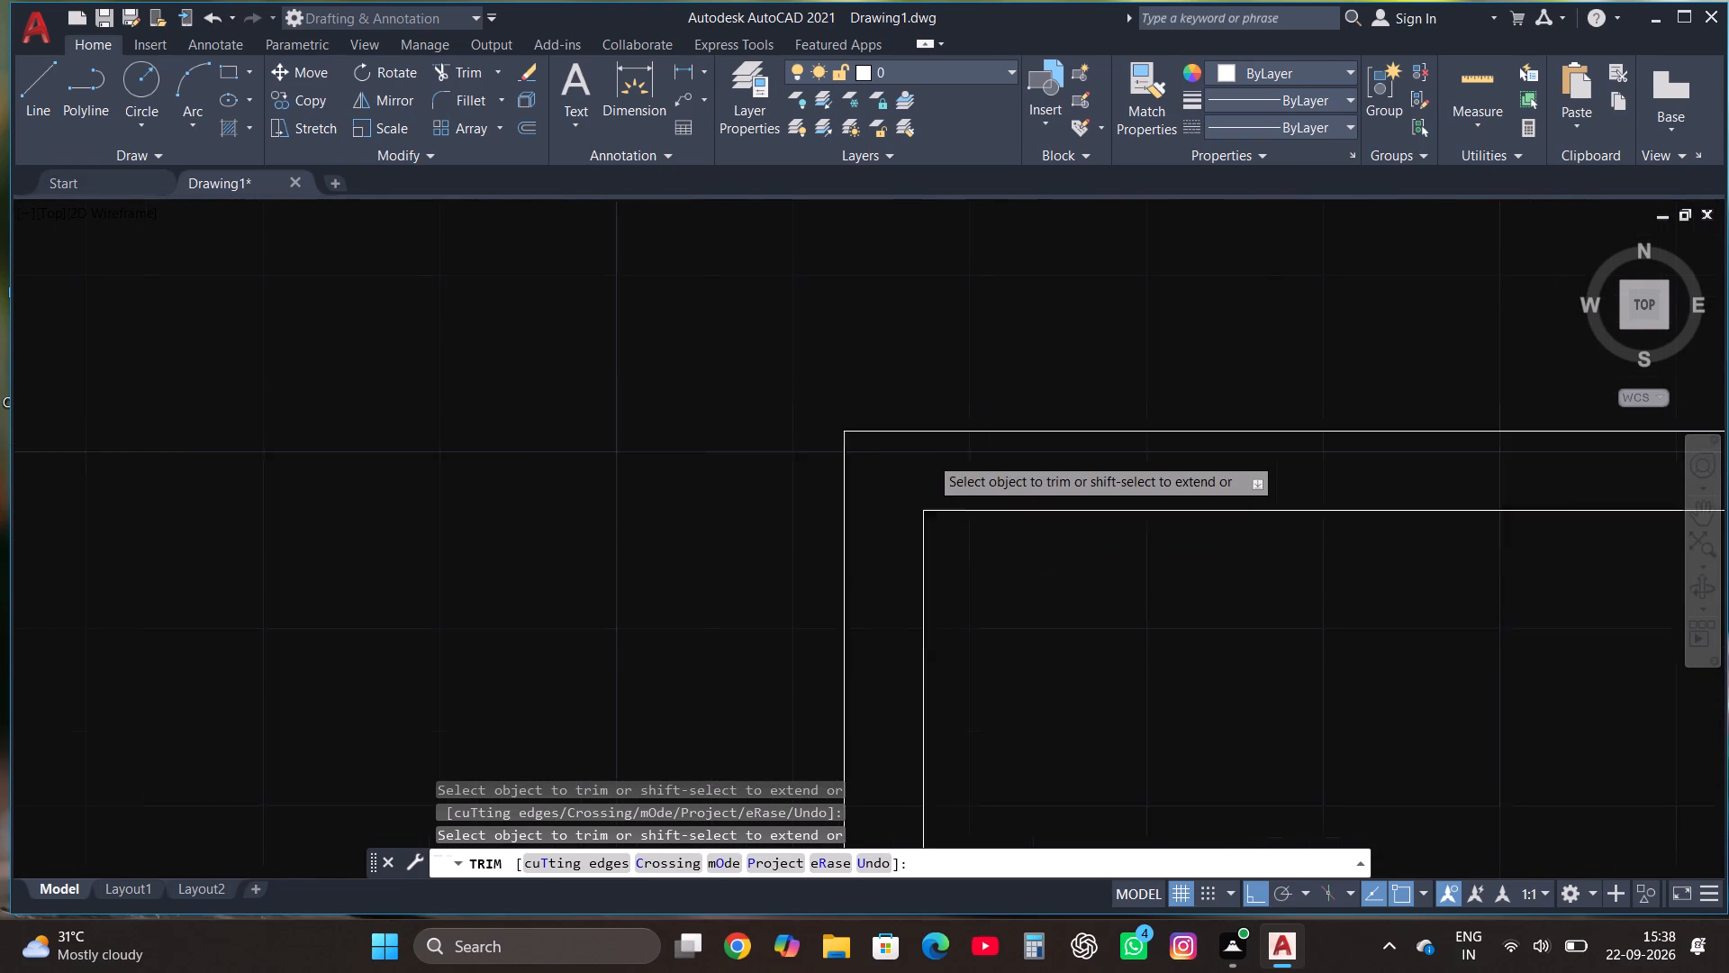
pyautogui.scroll(-2, 929, 456)
pyautogui.press('Escape')
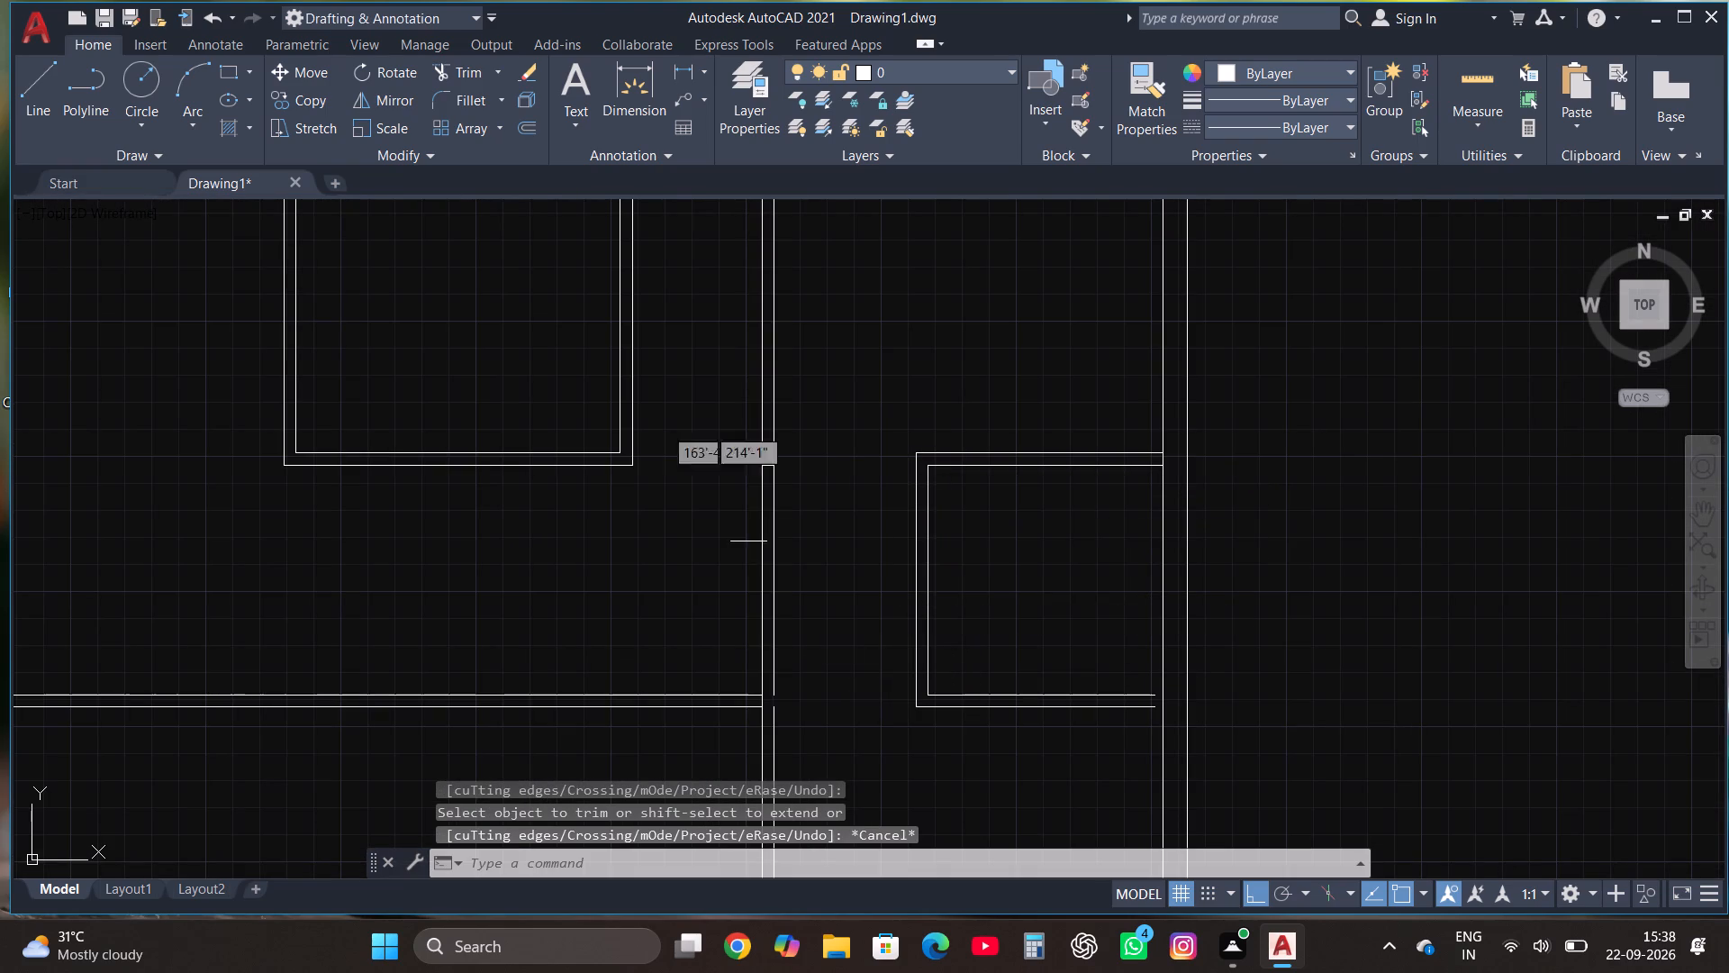
# Draw a vertical line along the long vertical partition's right face, bridging its gaps from the upper to below the lower horizontal partition.
pyautogui.click(39, 90)
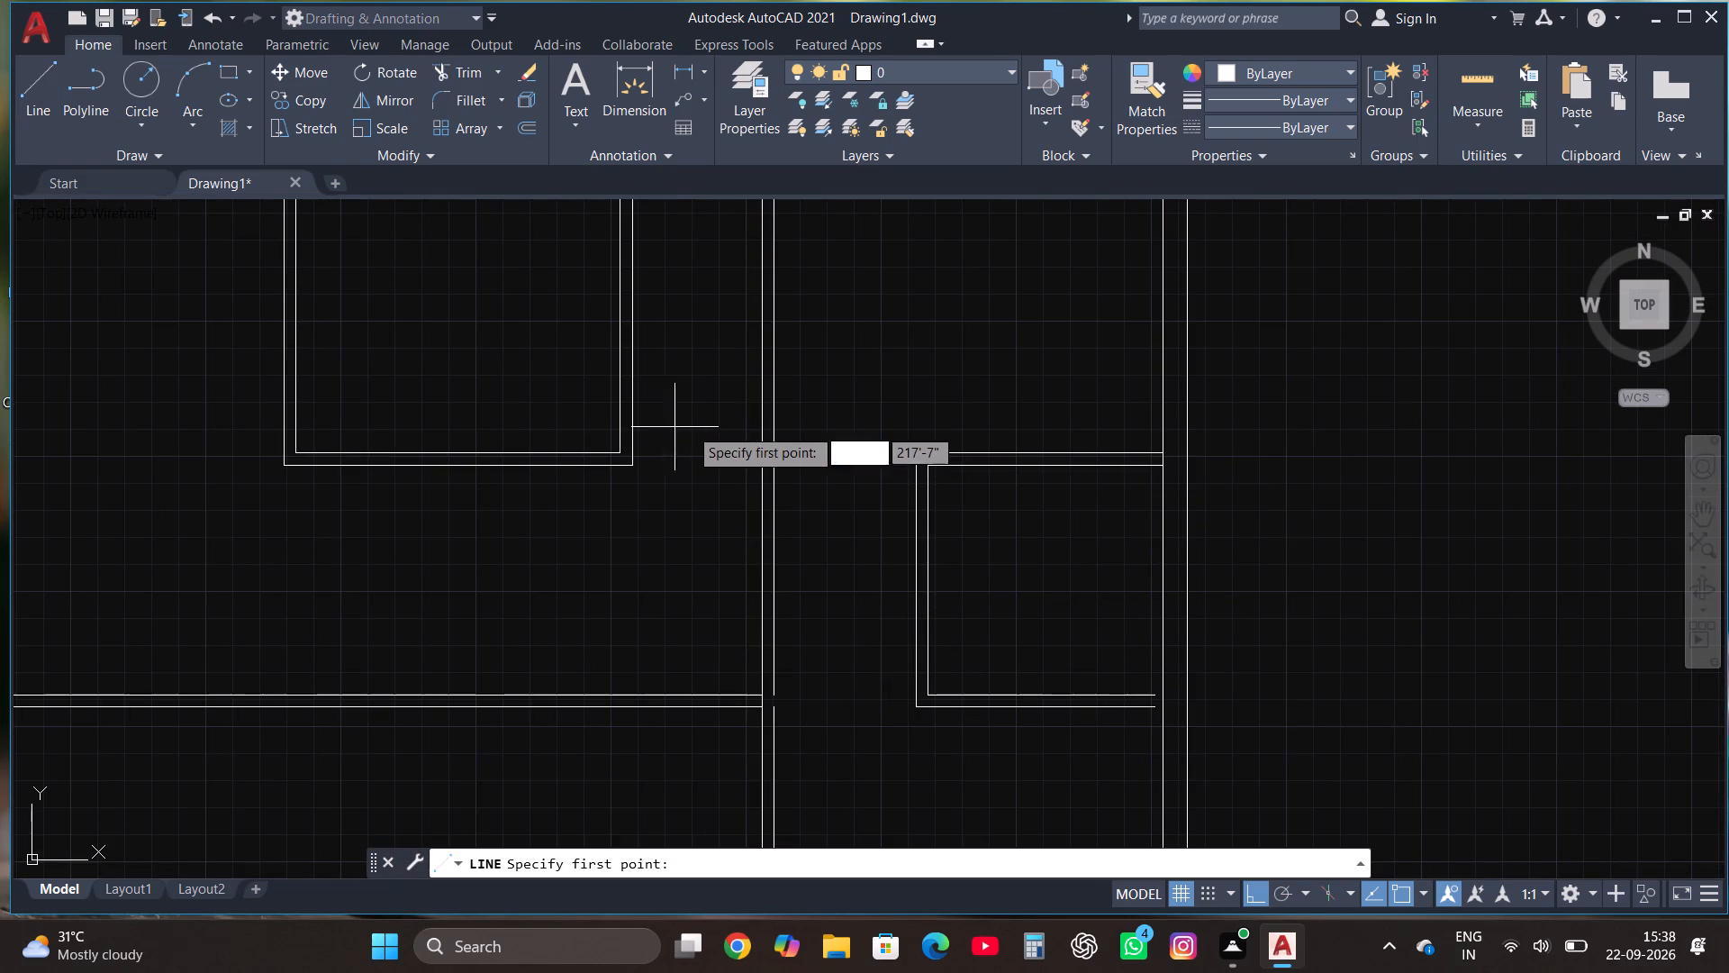
pyautogui.click(771, 452)
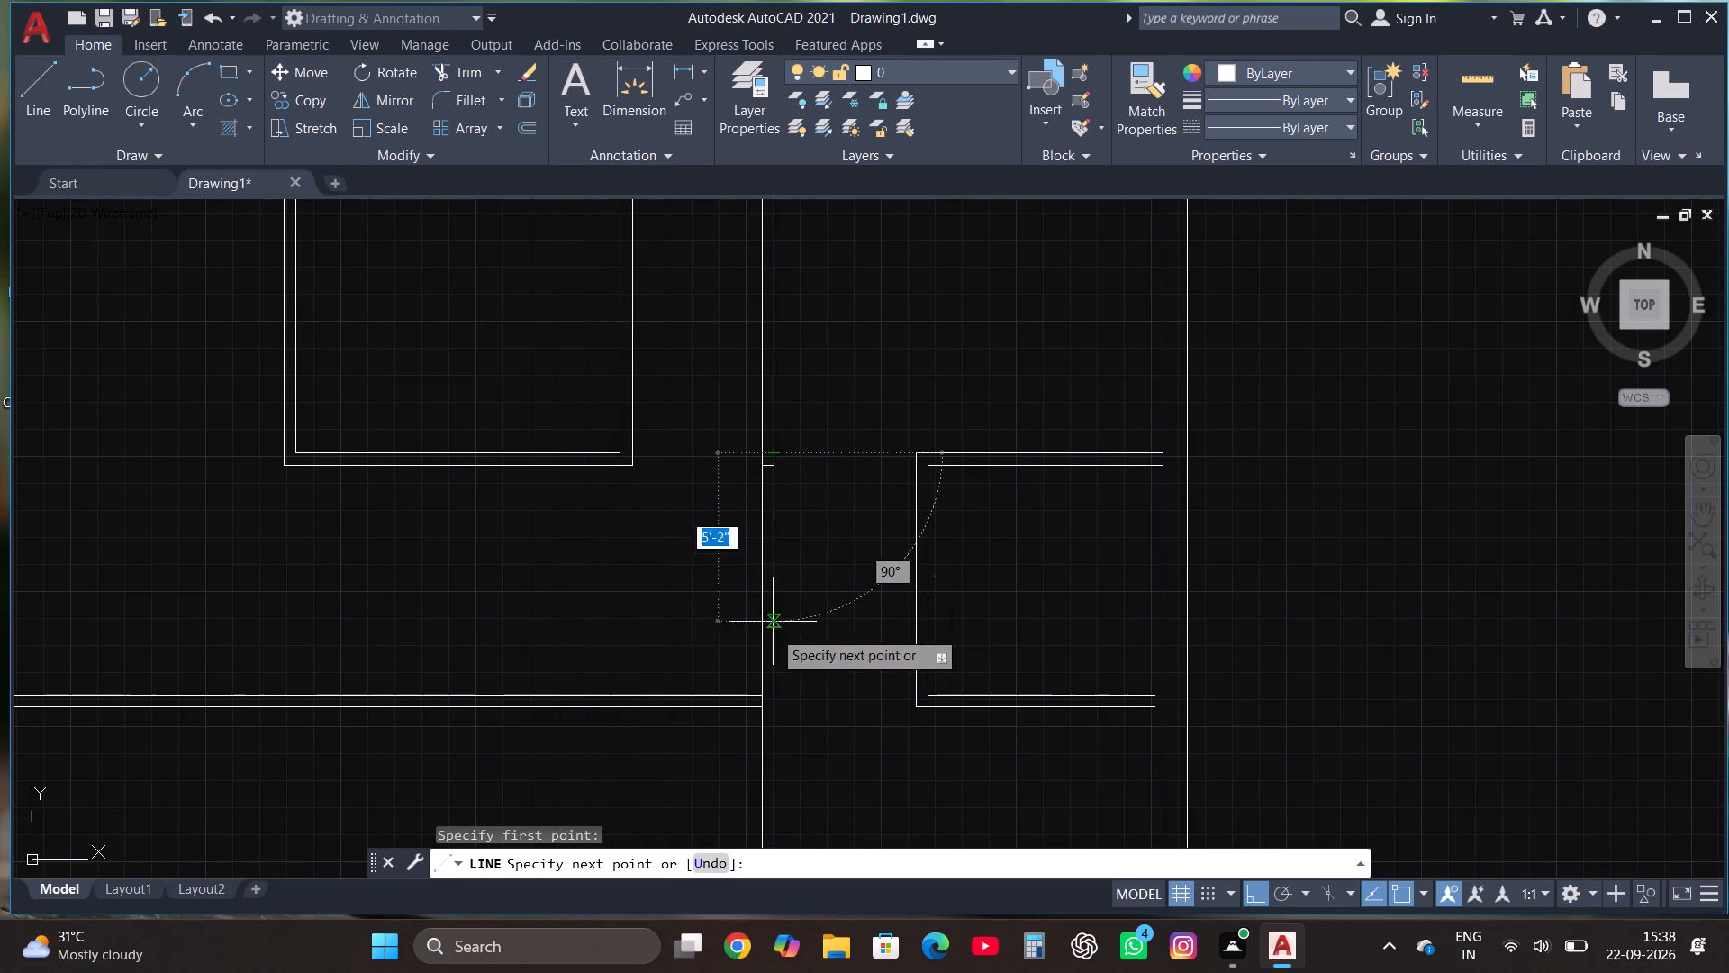
pyautogui.click(771, 770)
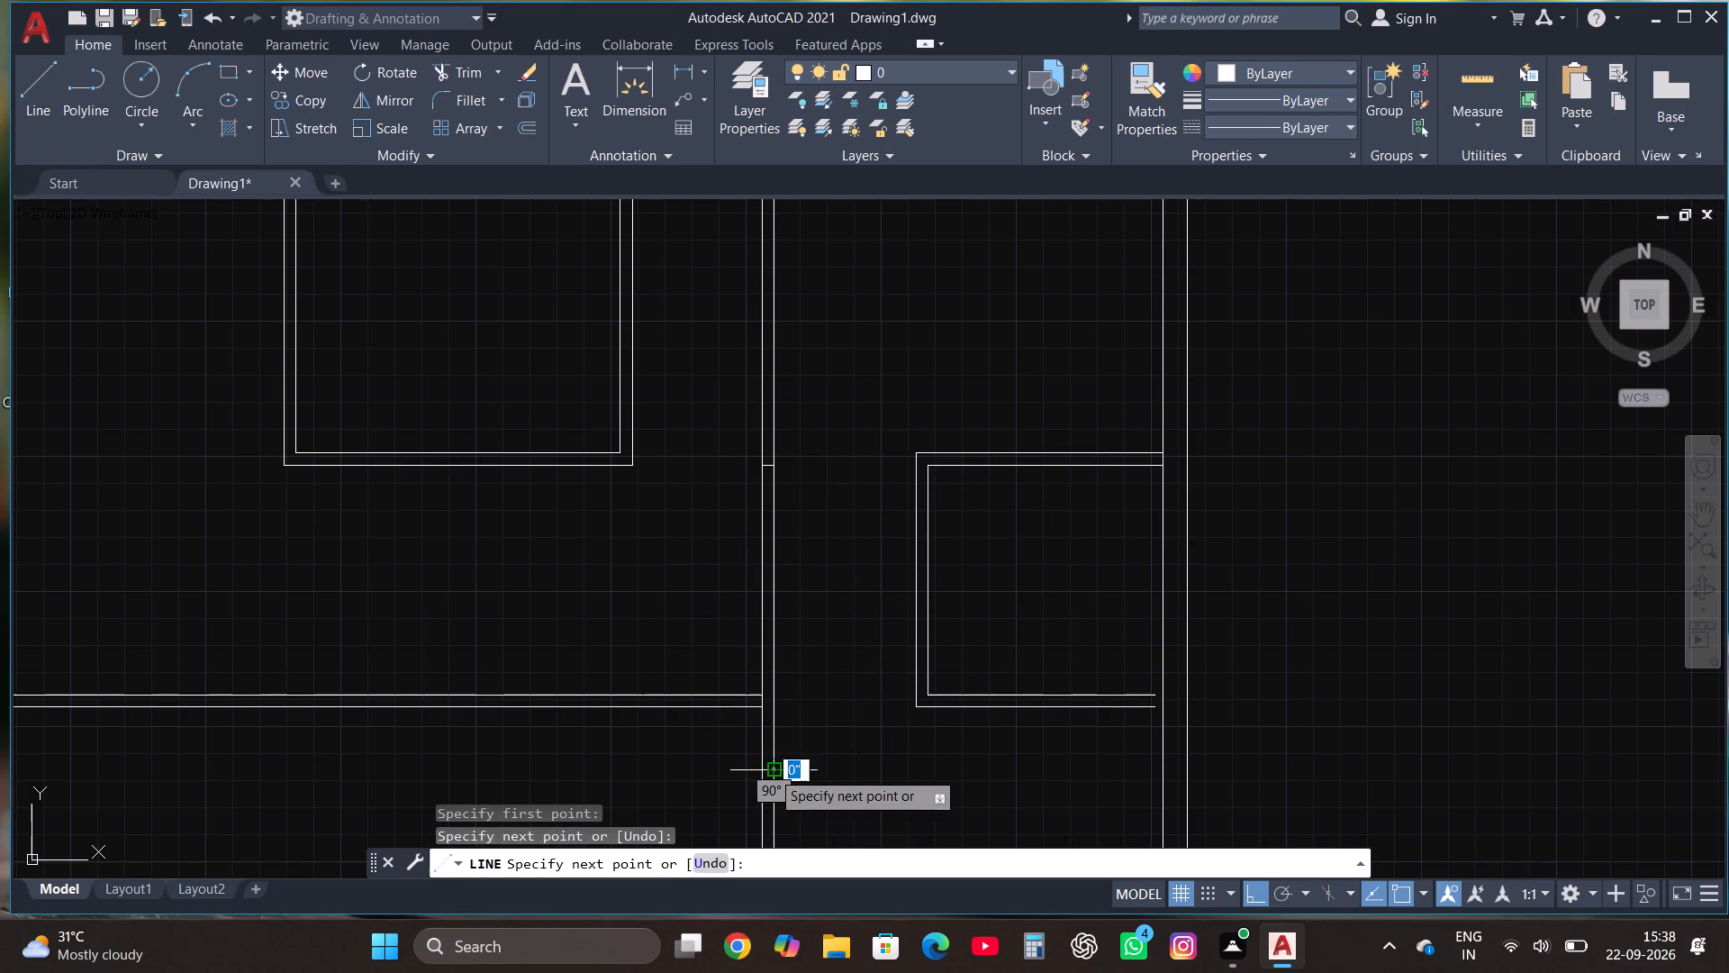
pyautogui.press('Escape')
# Delete the short leftover horizontal line crossing the long vertical partition.
pyautogui.scroll(1, 732, 437)
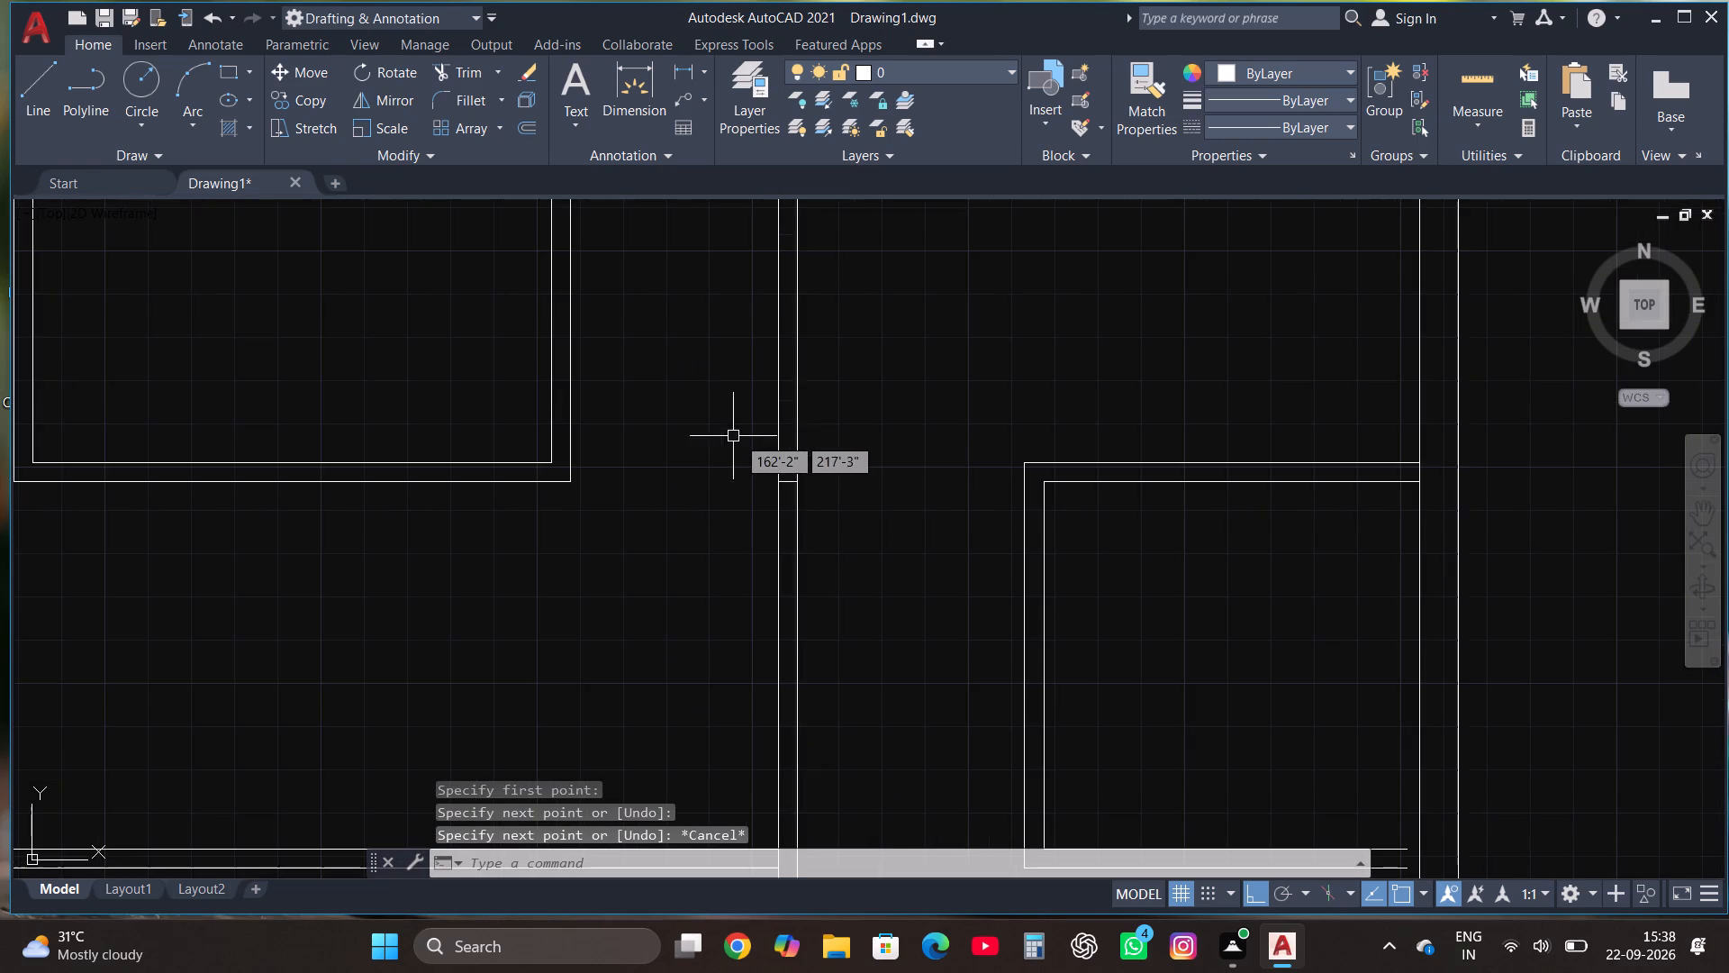
pyautogui.click(789, 486)
pyautogui.press('Delete')
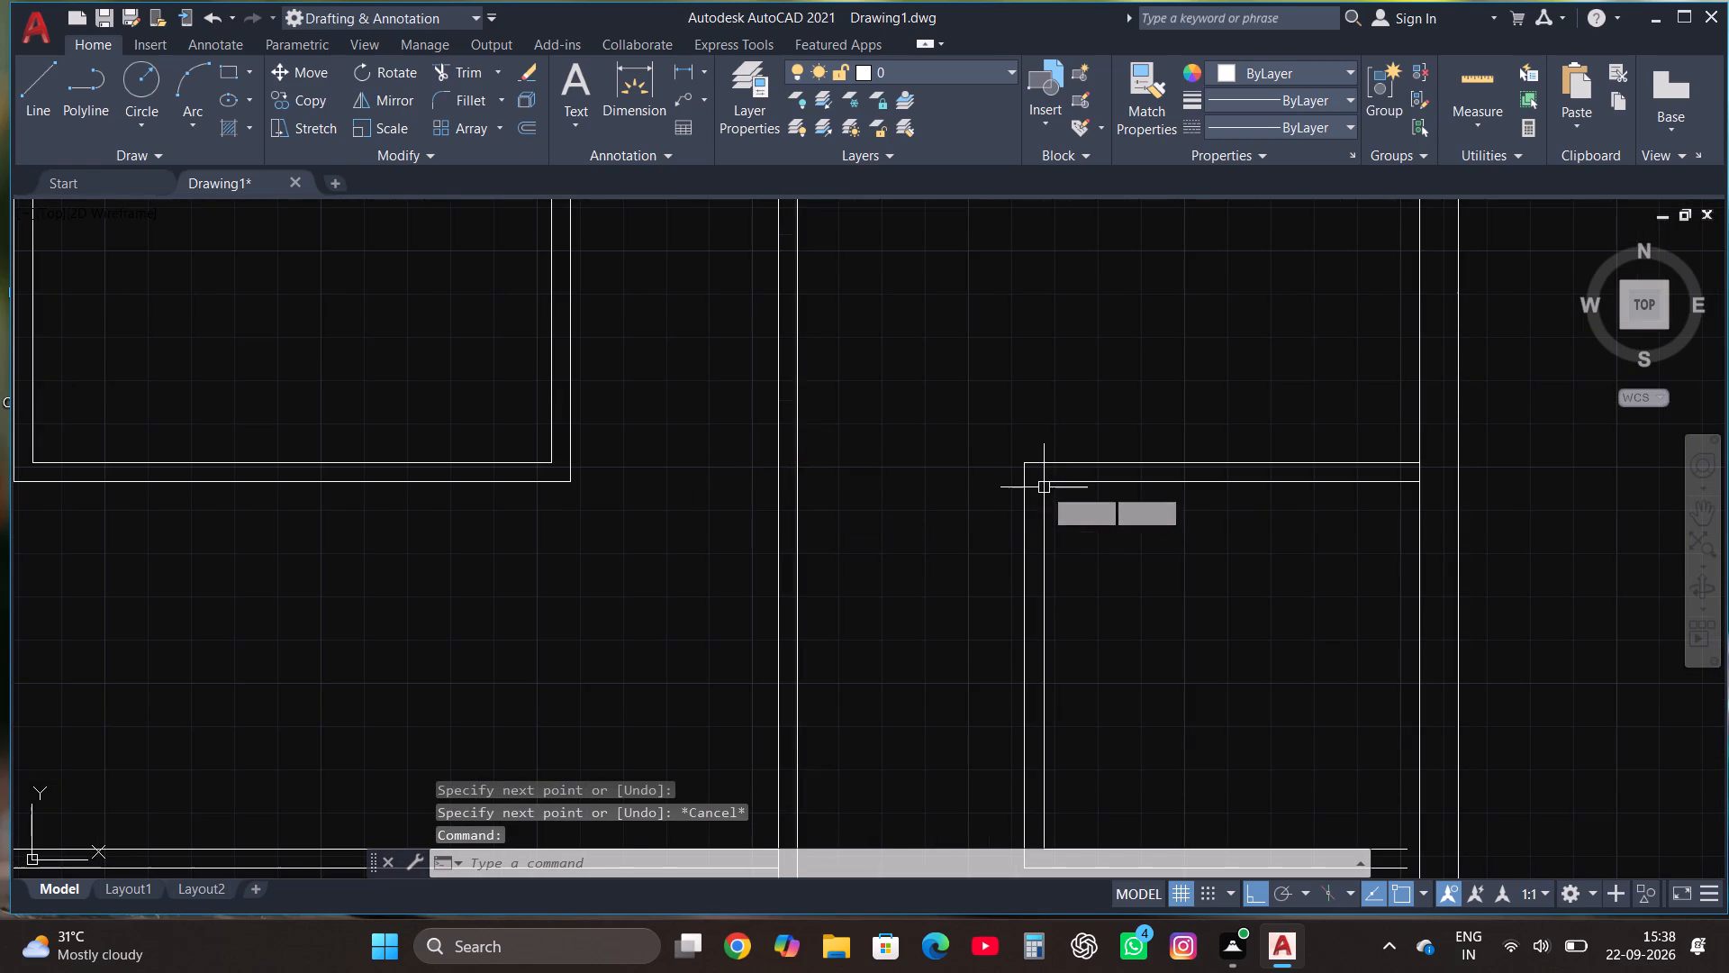
# Draw two horizontal lines from the small right room's lower corner past the long vertical partition, rejoining both faces of the lower horizontal partition.
pyautogui.scroll(-3, 921, 450)
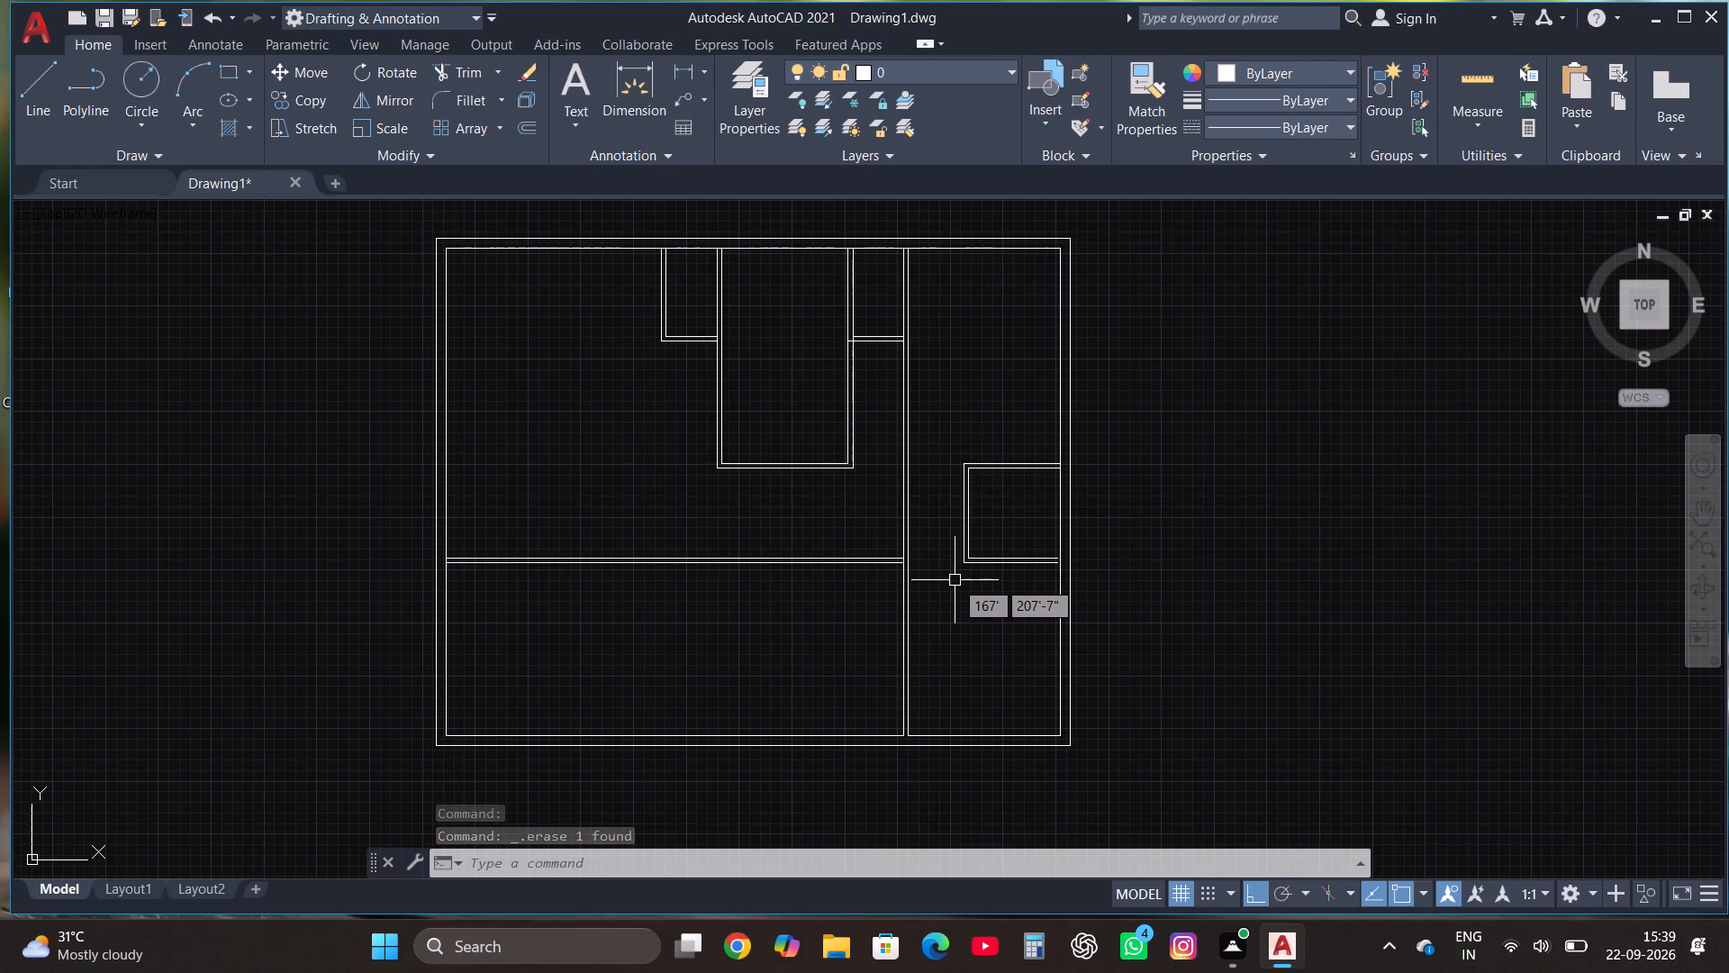
pyautogui.scroll(2, 942, 527)
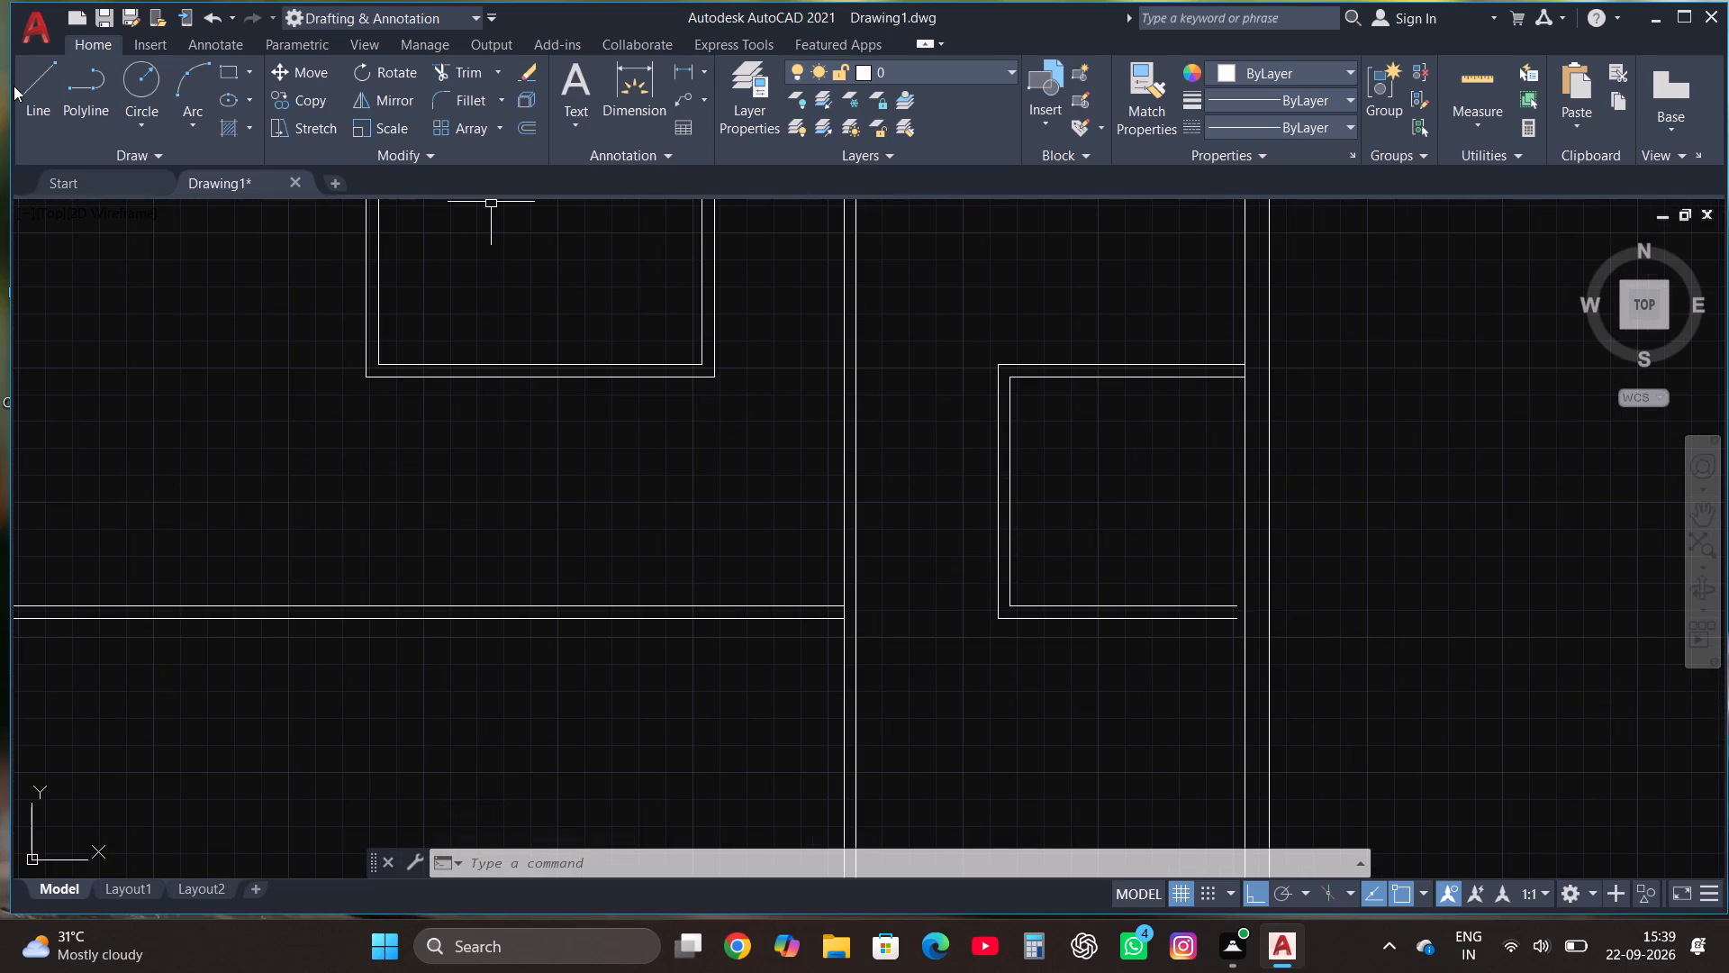
pyautogui.click(28, 90)
pyautogui.scroll(1, 915, 646)
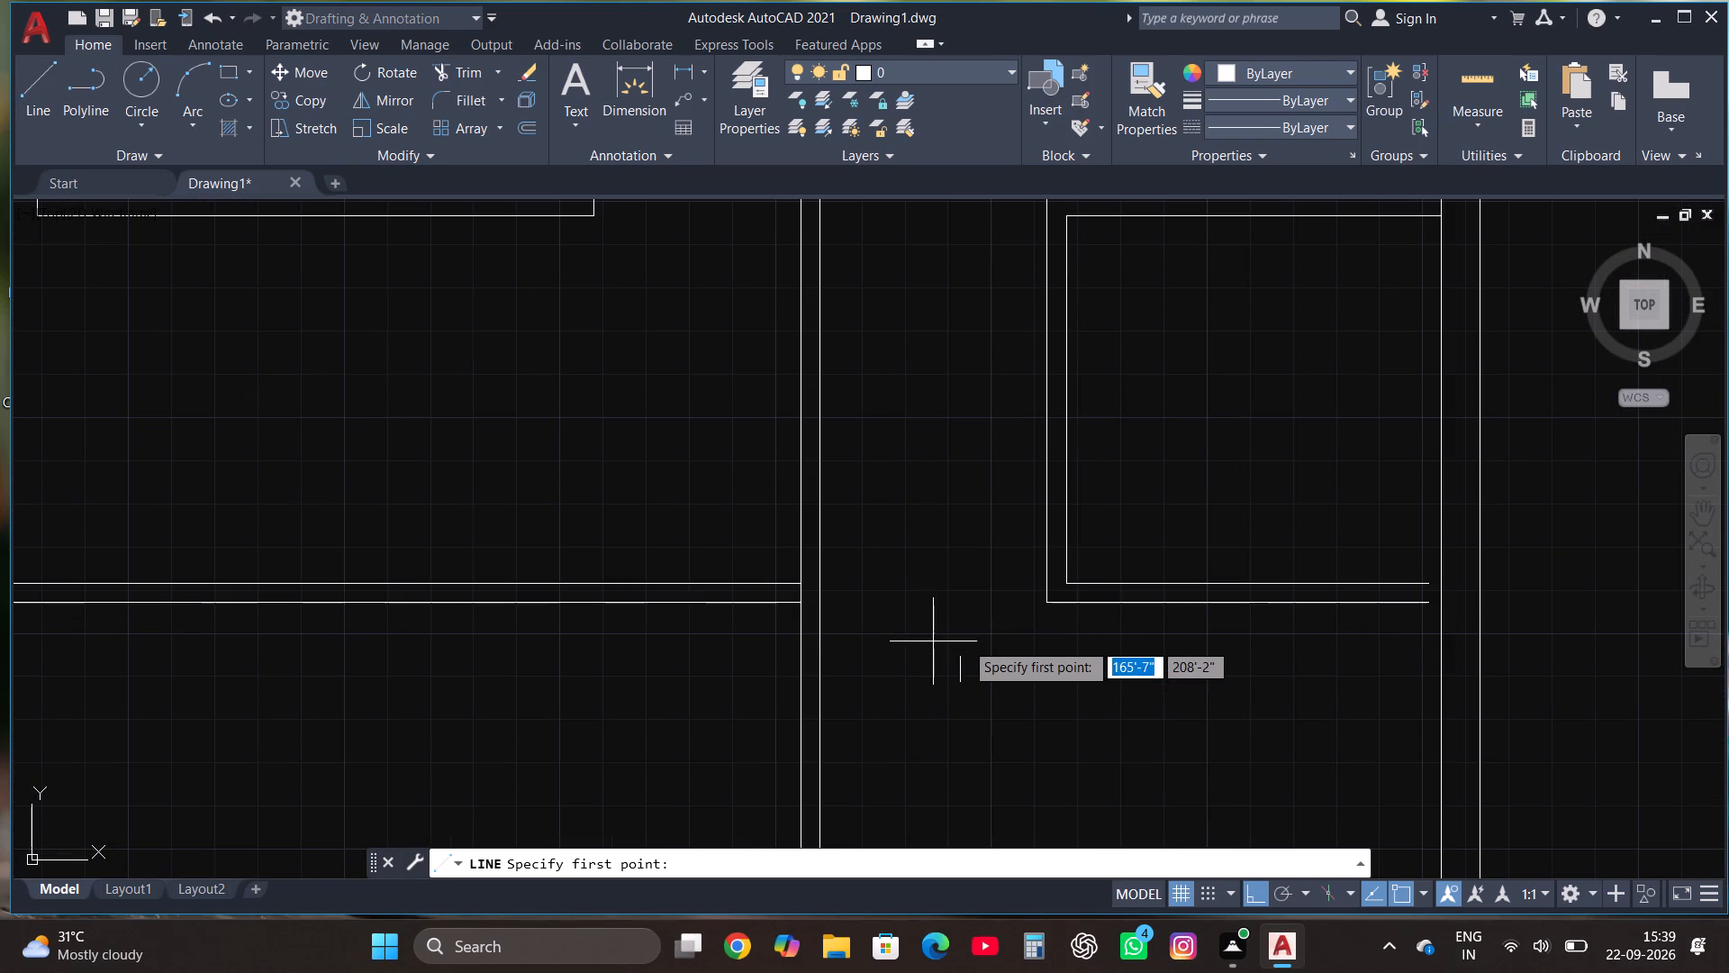
pyautogui.click(1050, 604)
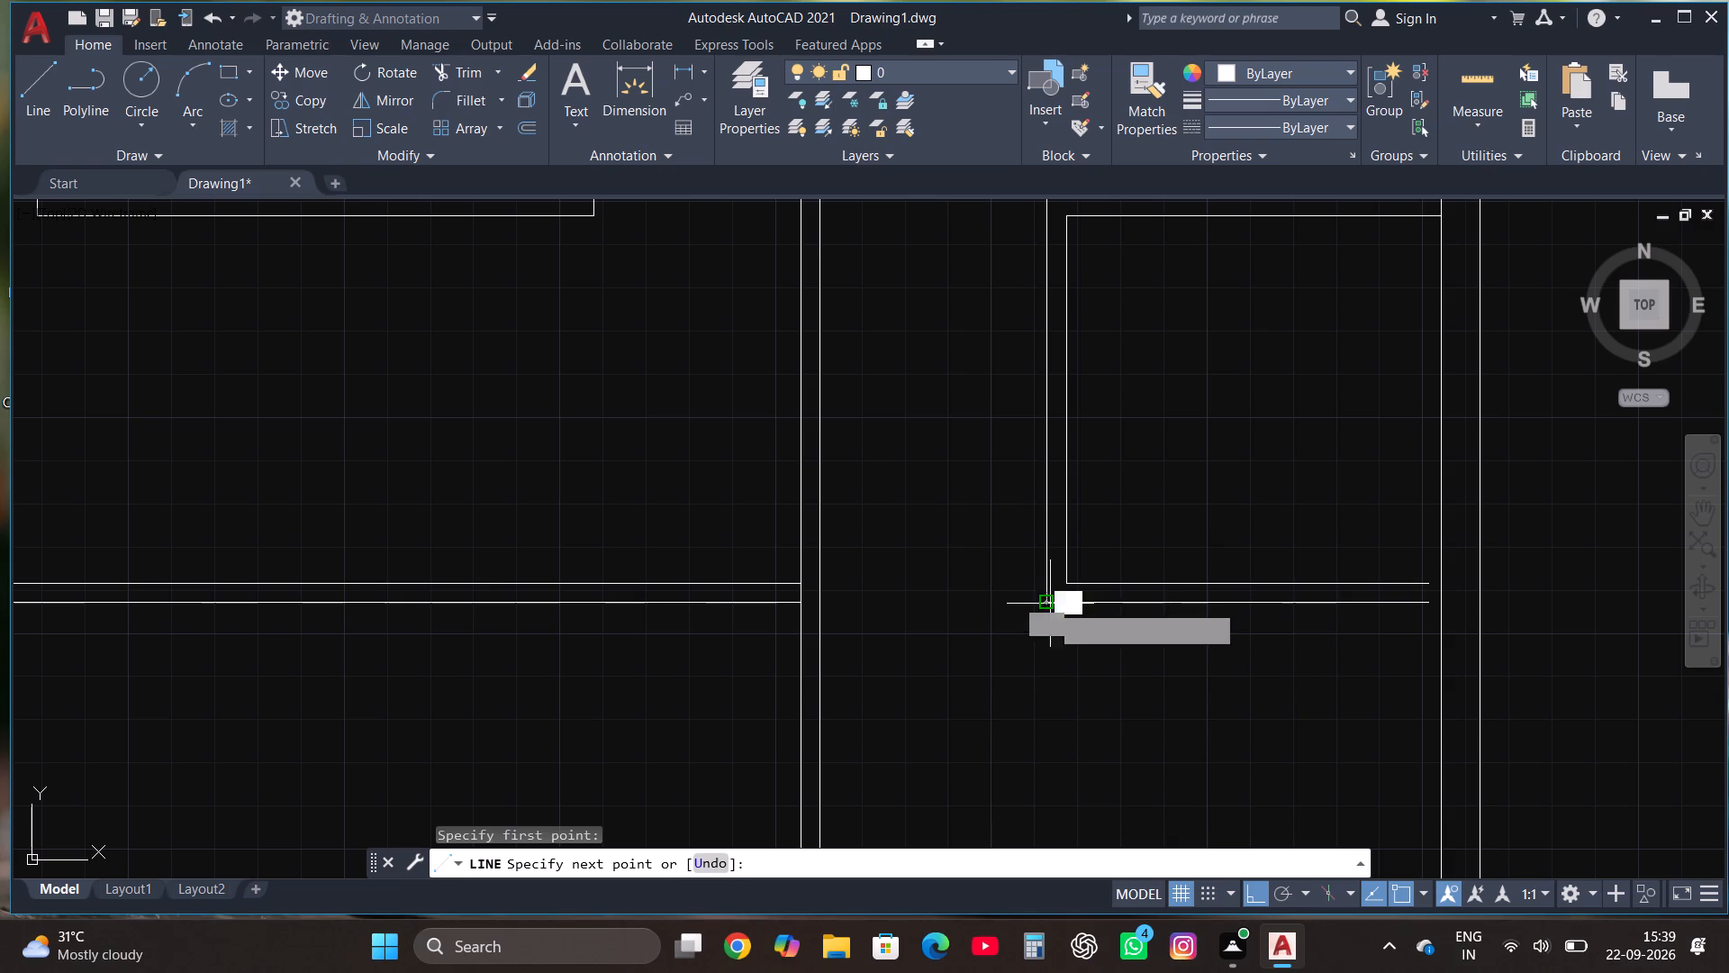
pyautogui.click(683, 633)
pyautogui.click(29, 92)
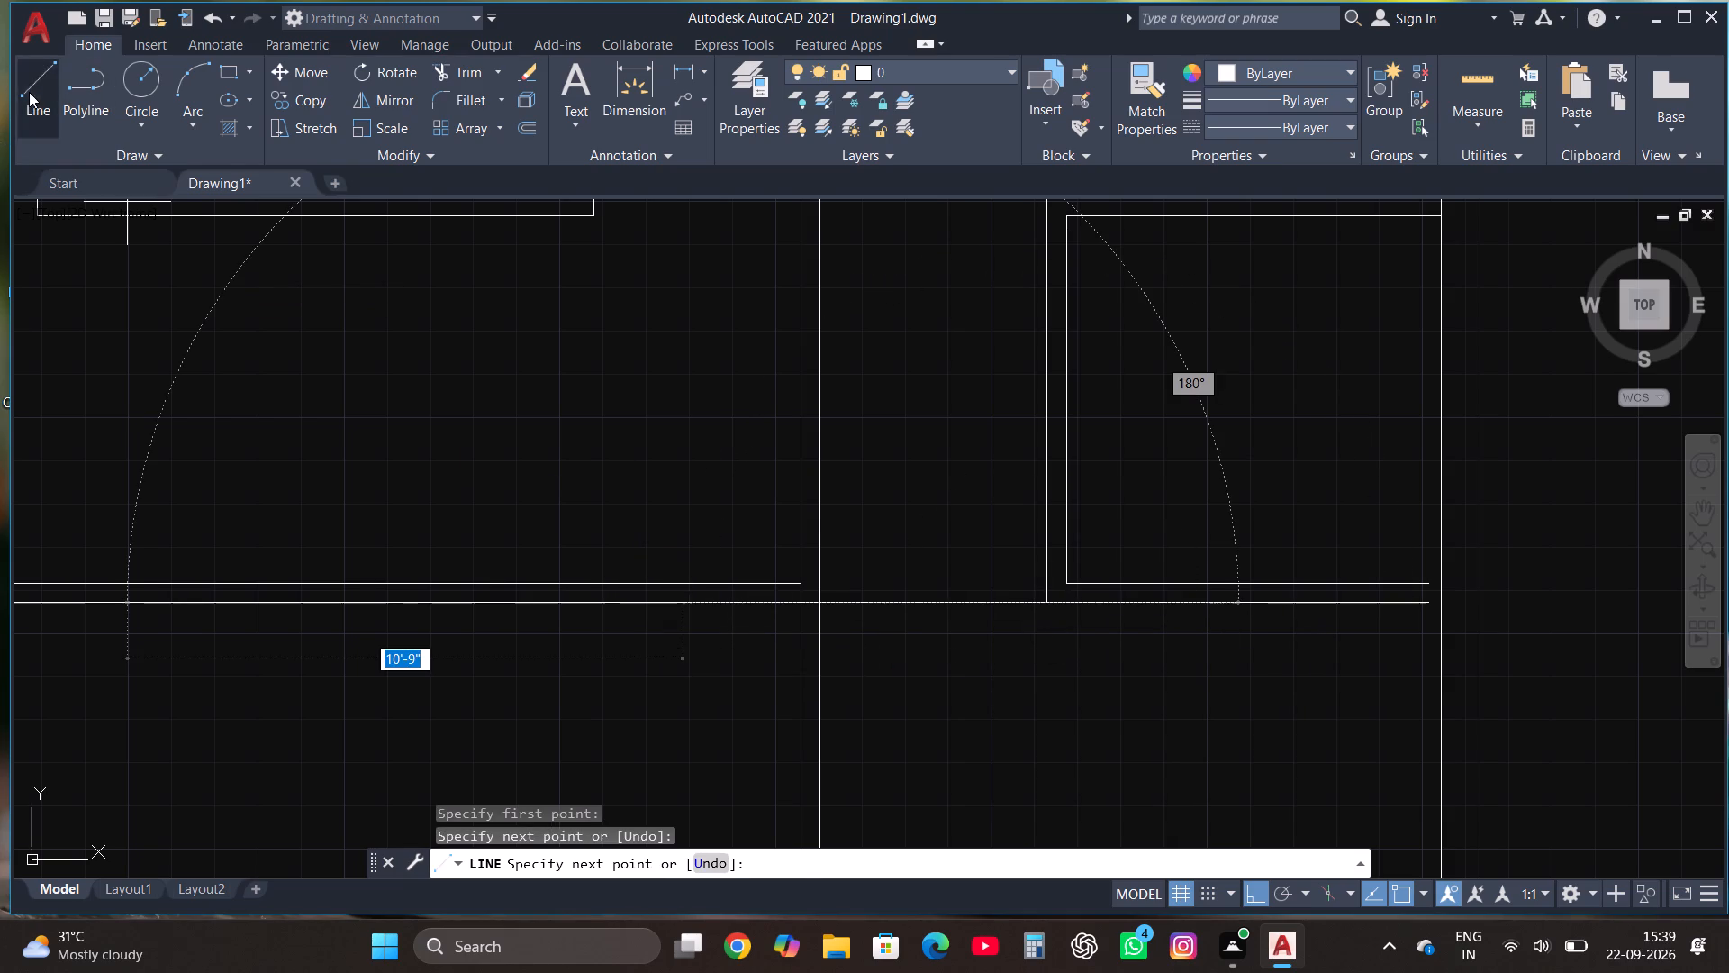
pyautogui.click(1070, 587)
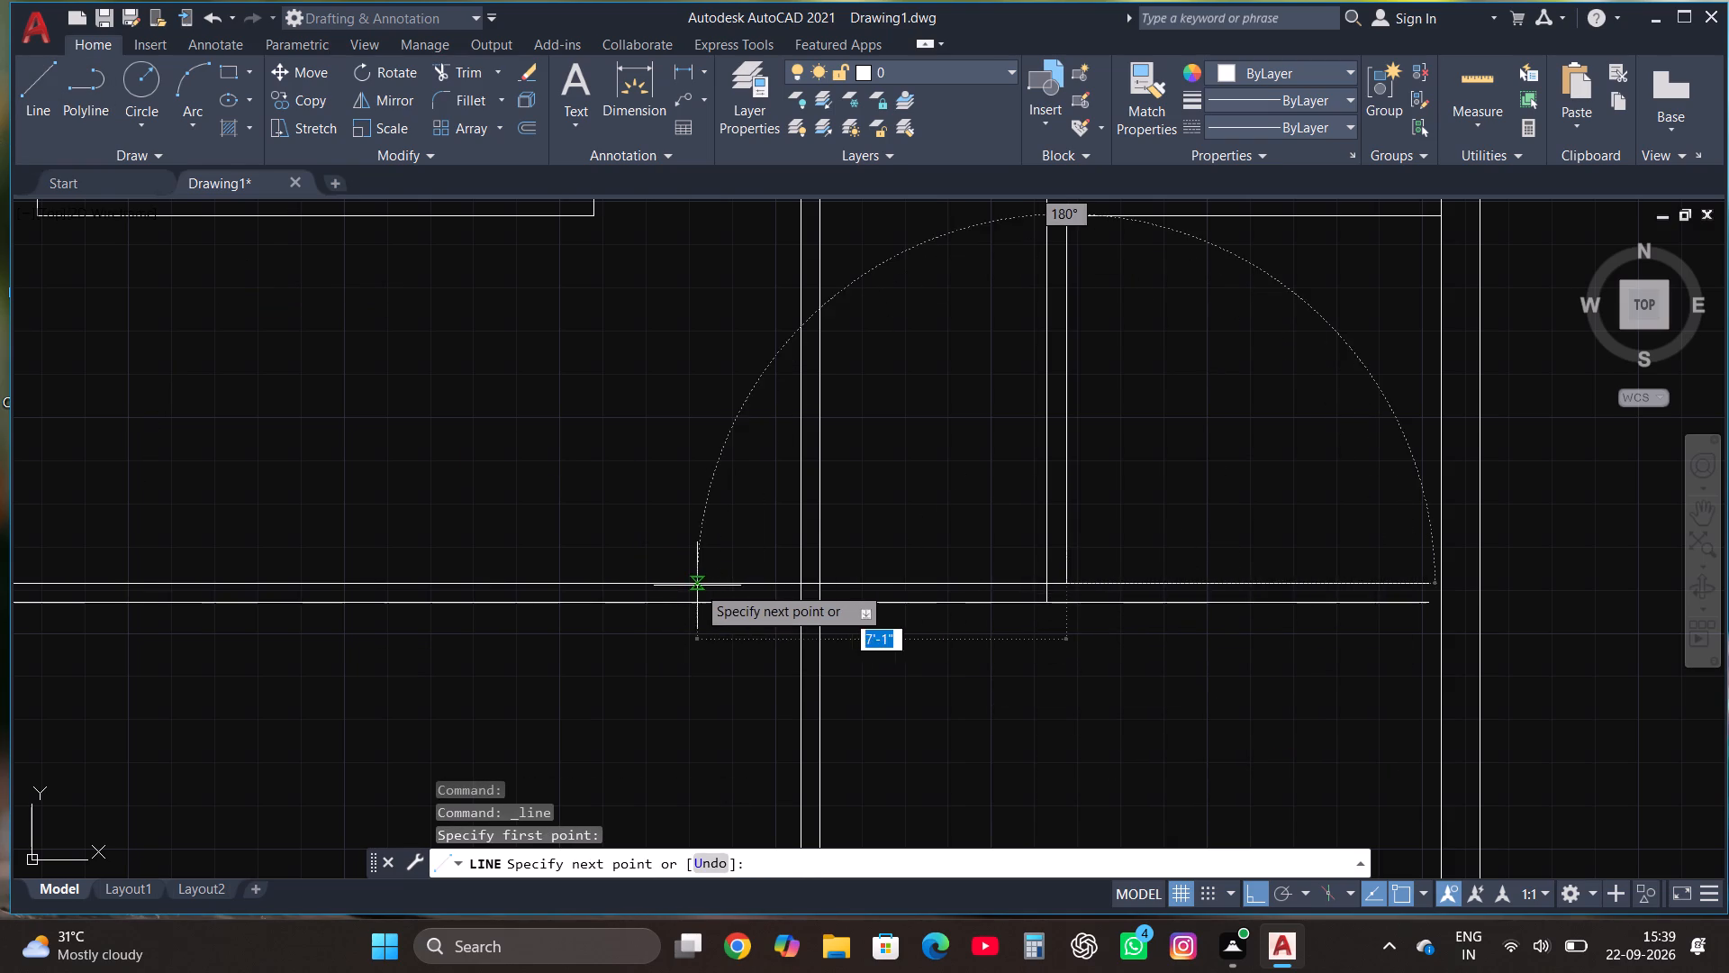
pyautogui.click(697, 586)
pyautogui.scroll(-1, 907, 649)
pyautogui.press('Escape')
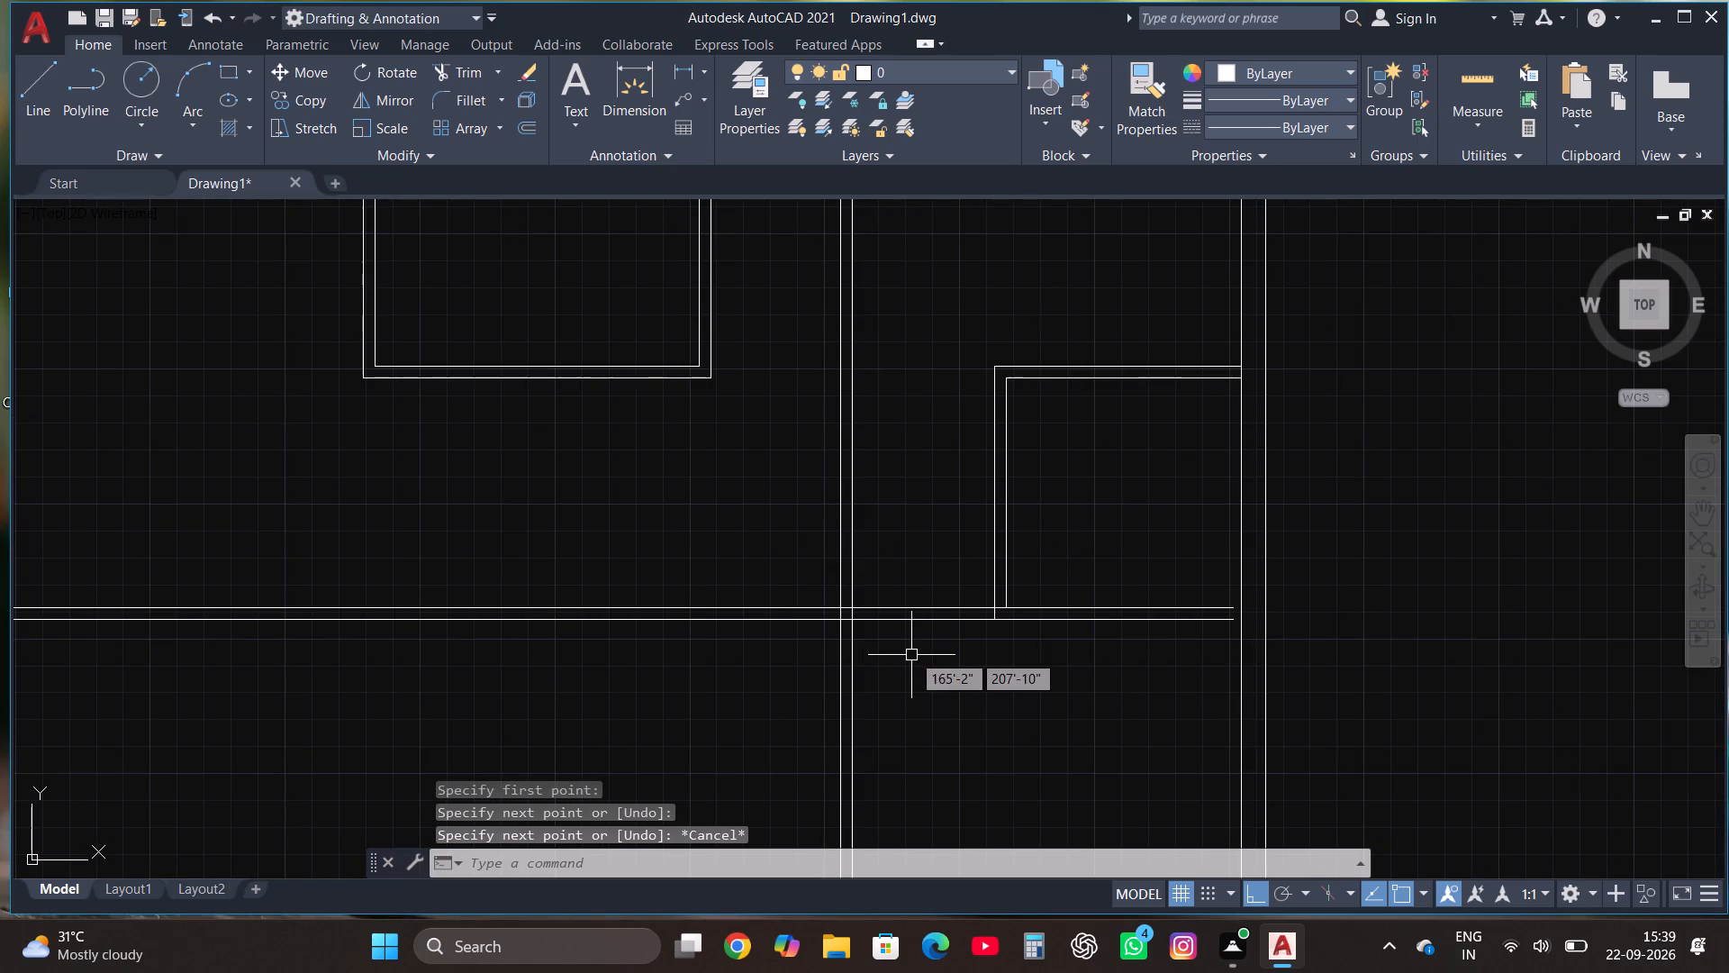
# Draw a vertical line about 22' long from the central room's lower-left outer corner down into the bottom outer wall.
pyautogui.scroll(-2, 1039, 568)
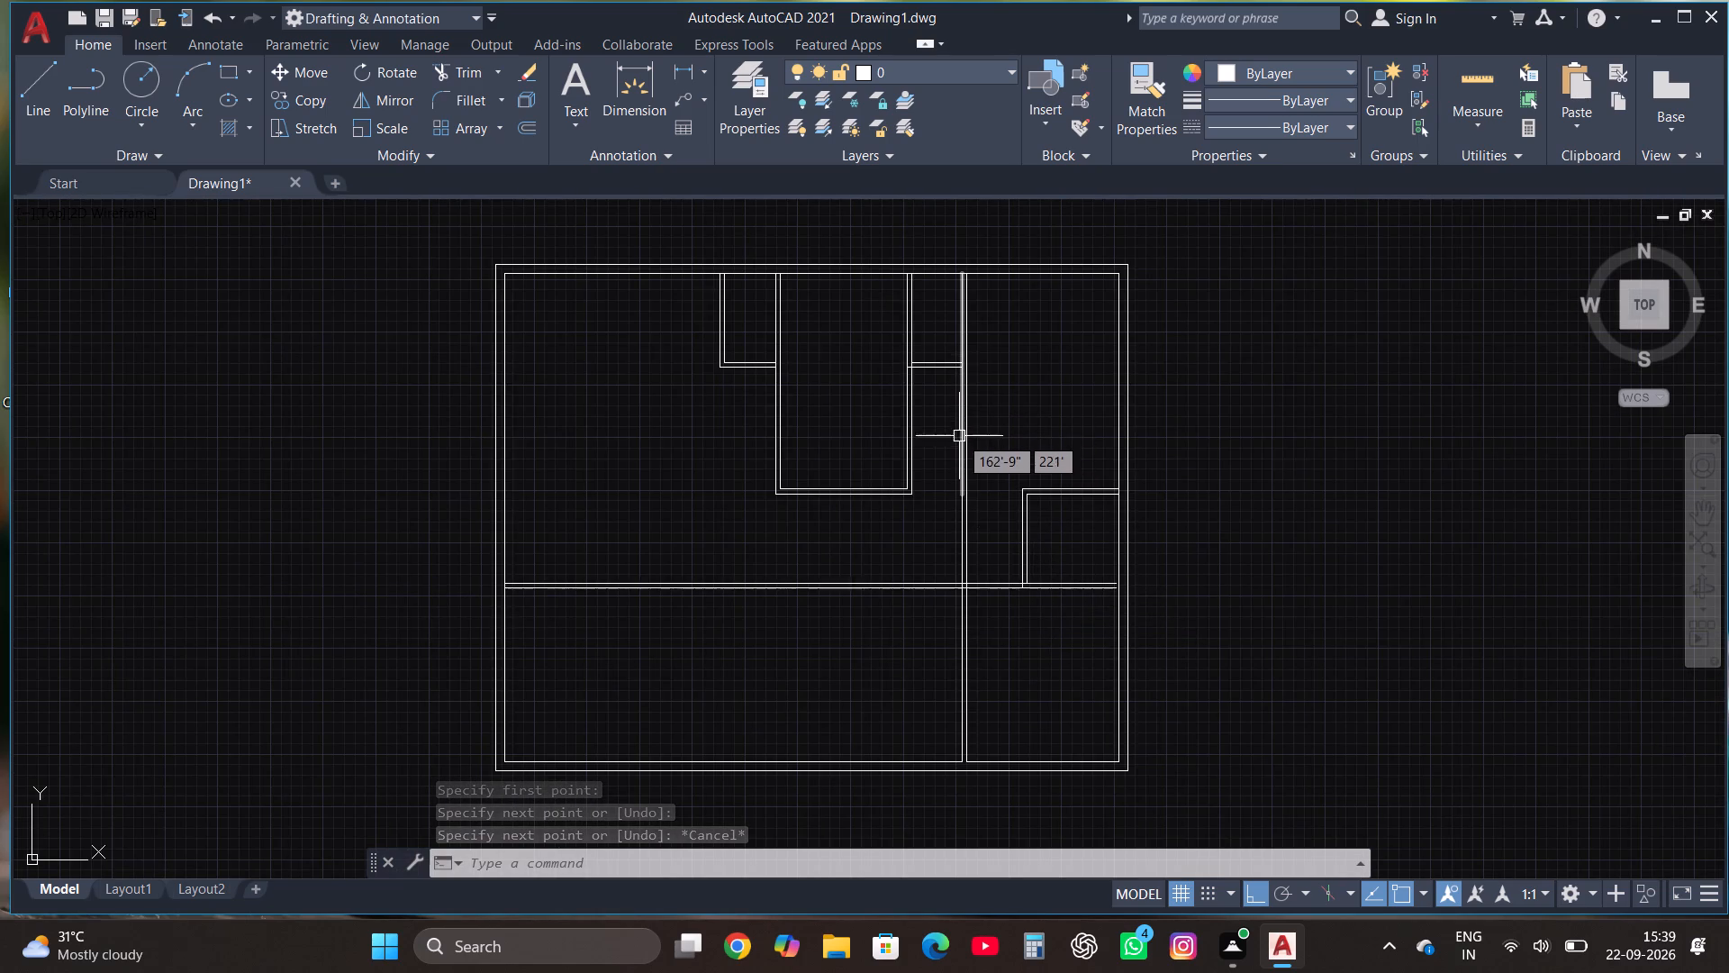
pyautogui.scroll(-2, 992, 549)
pyautogui.scroll(2, 981, 632)
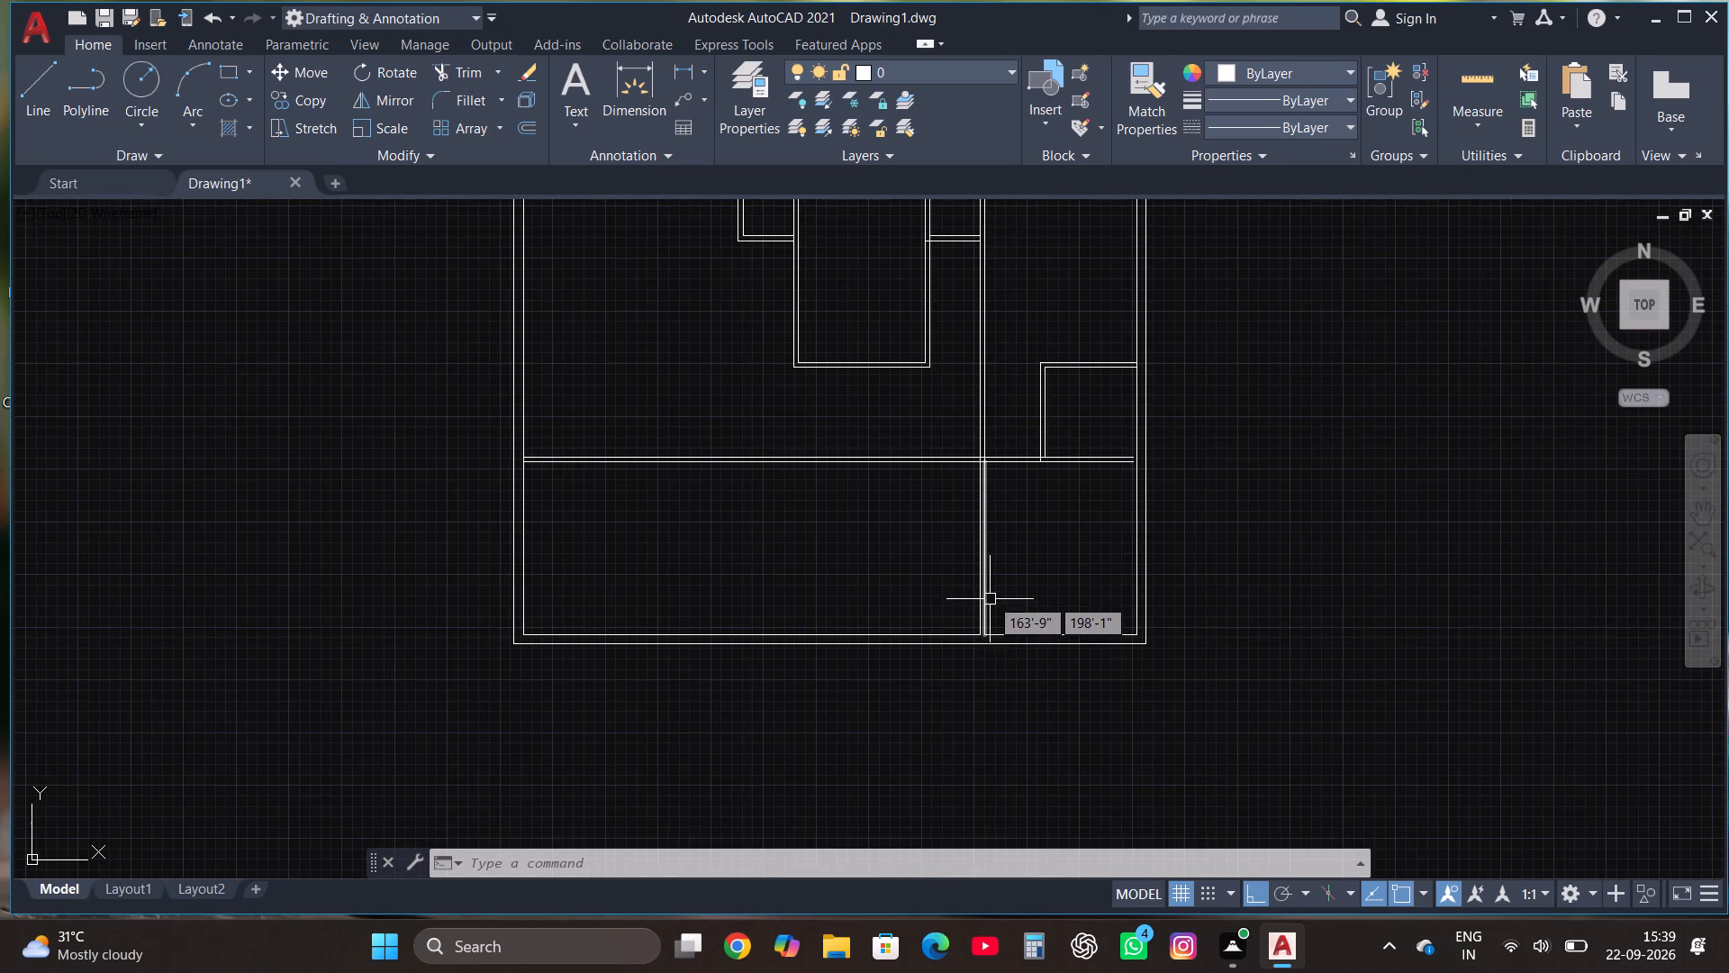
pyautogui.scroll(-1, 1000, 654)
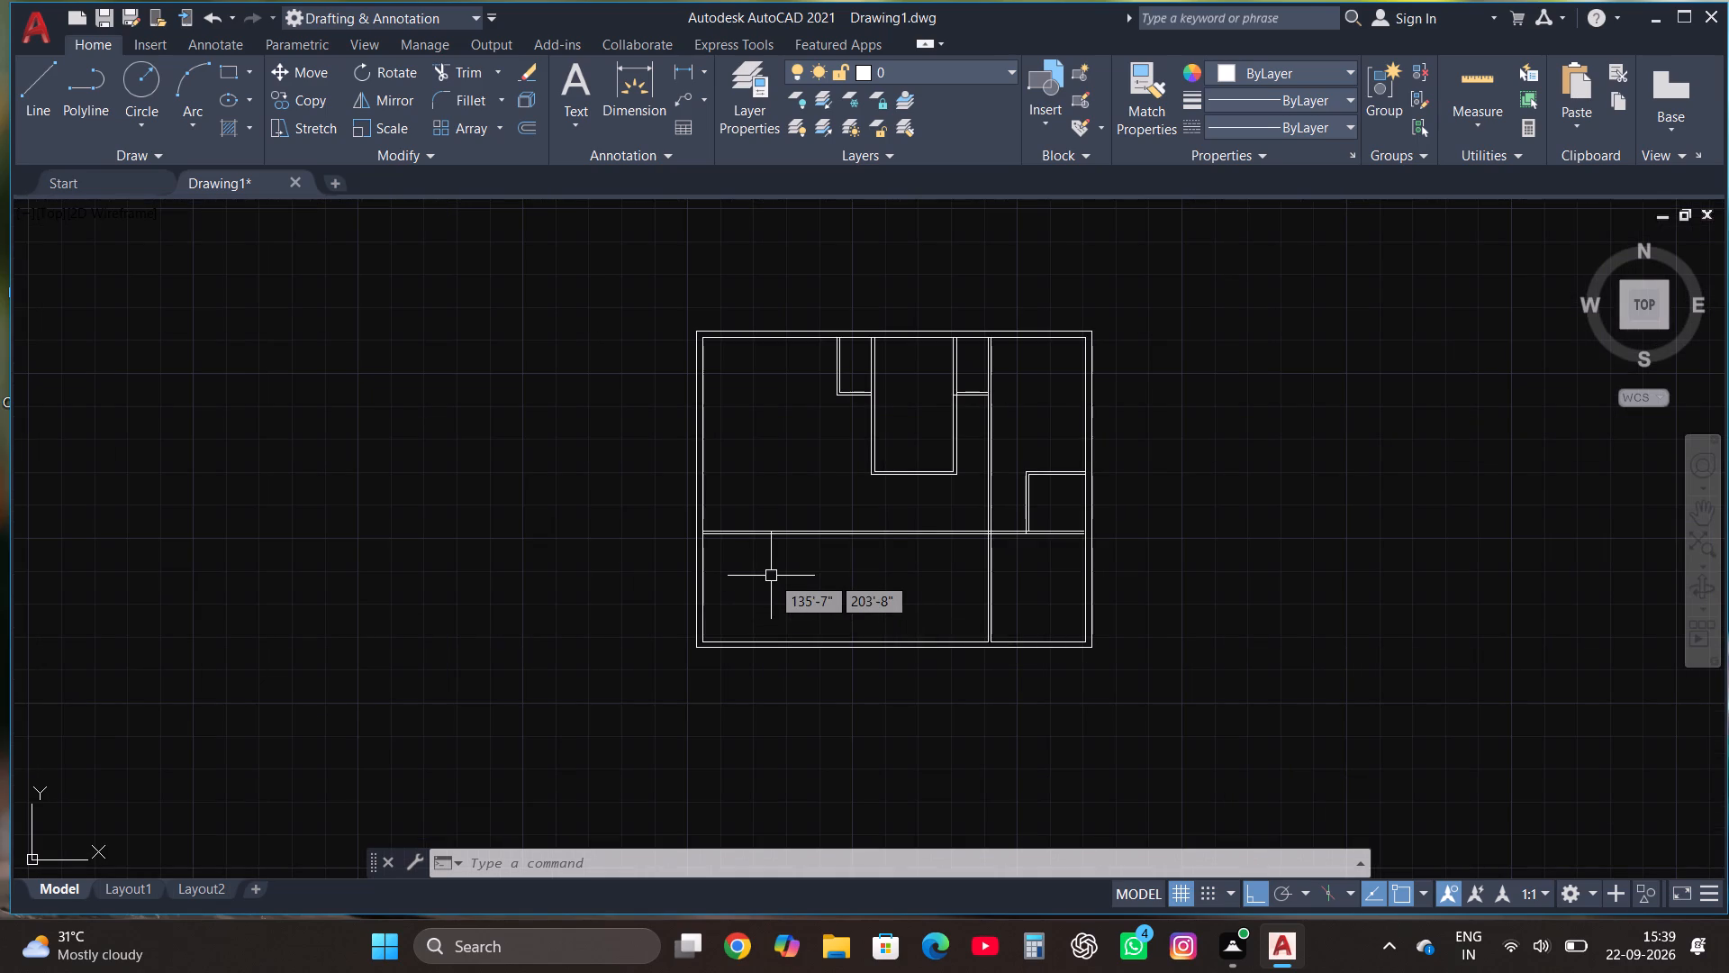
pyautogui.scroll(1, 769, 576)
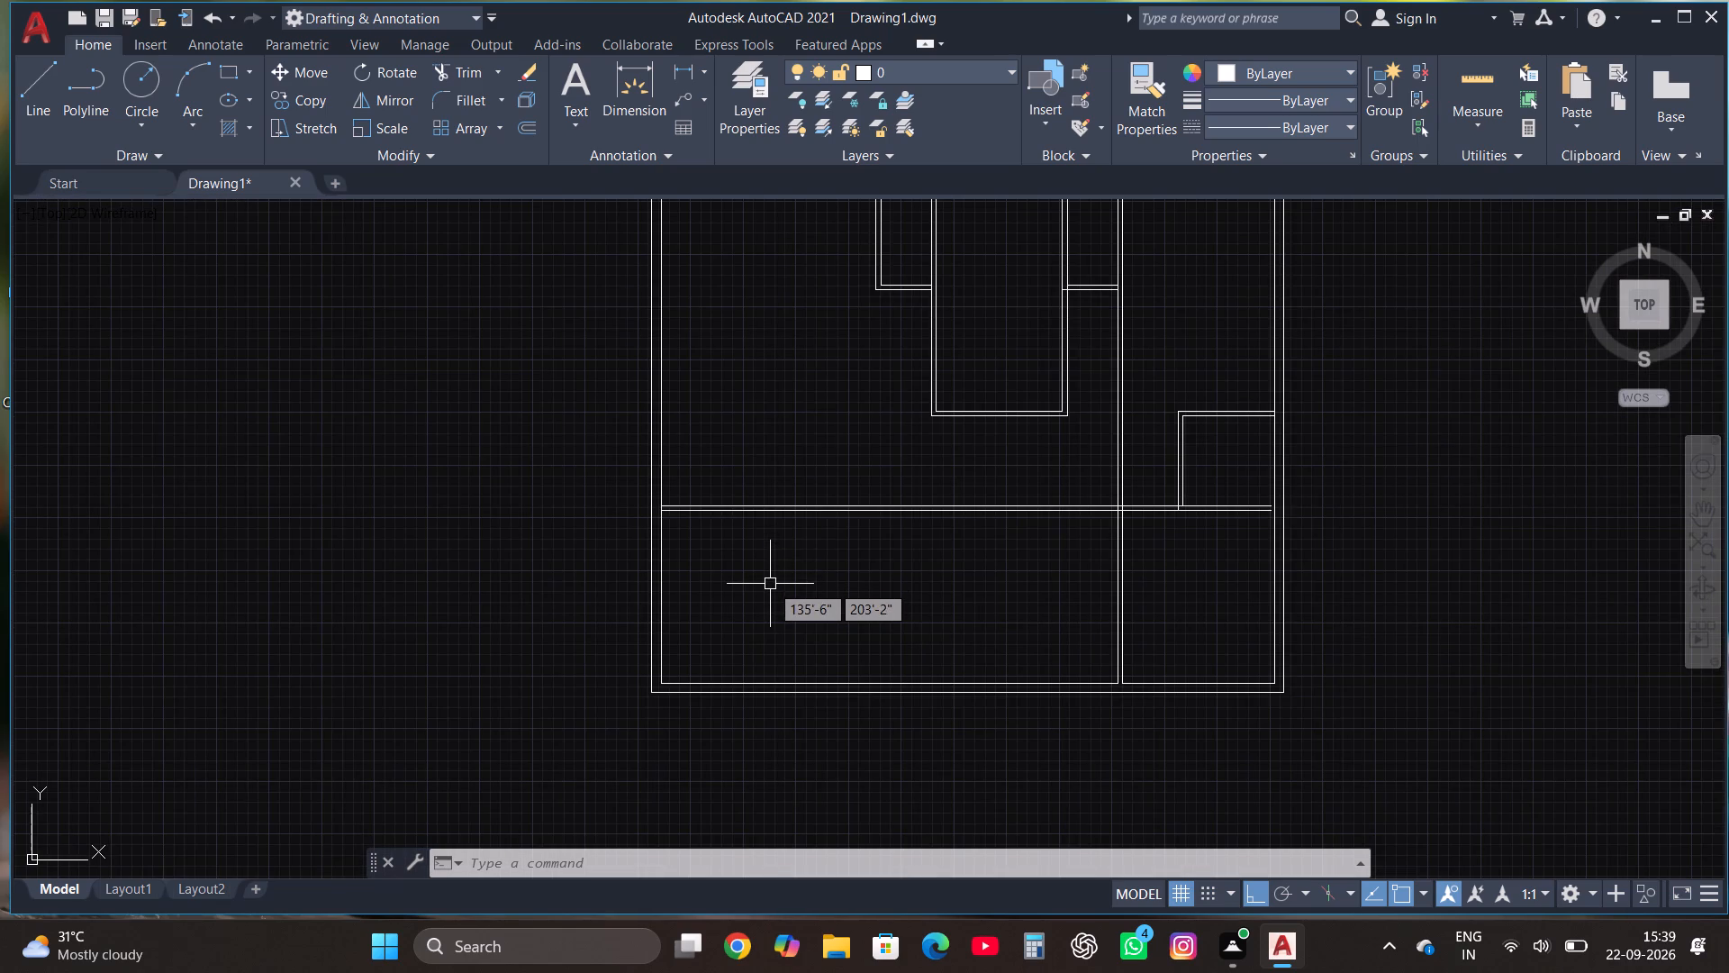
pyautogui.click(33, 75)
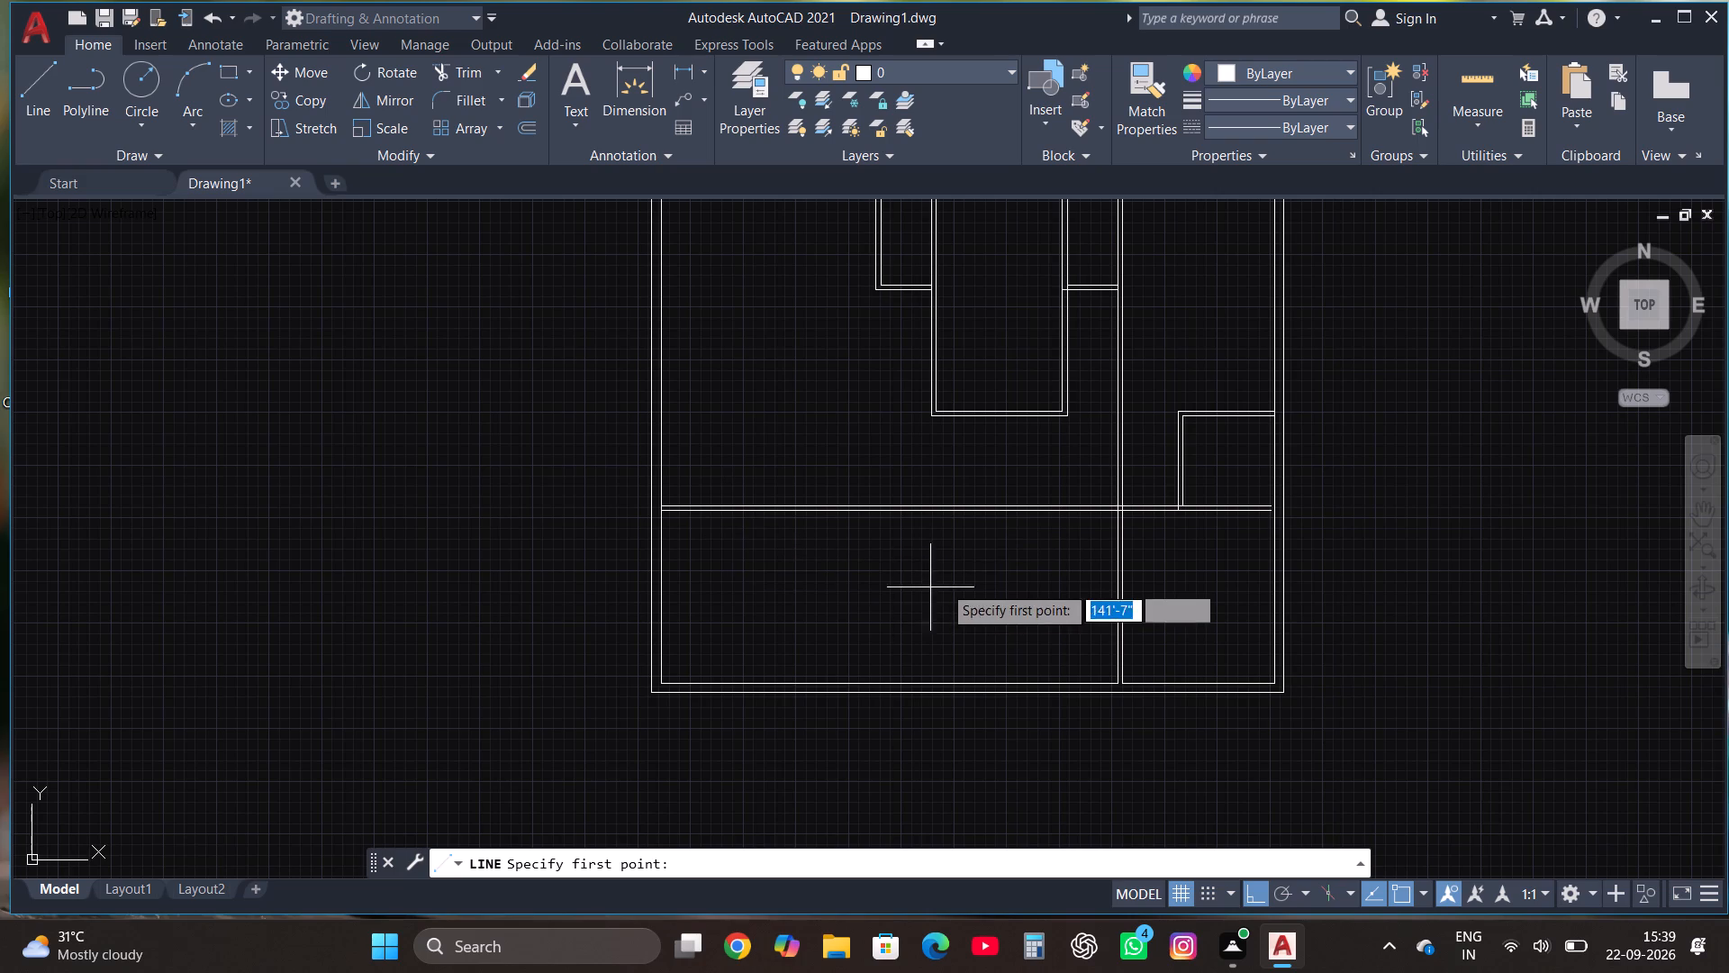
pyautogui.scroll(-1, 975, 625)
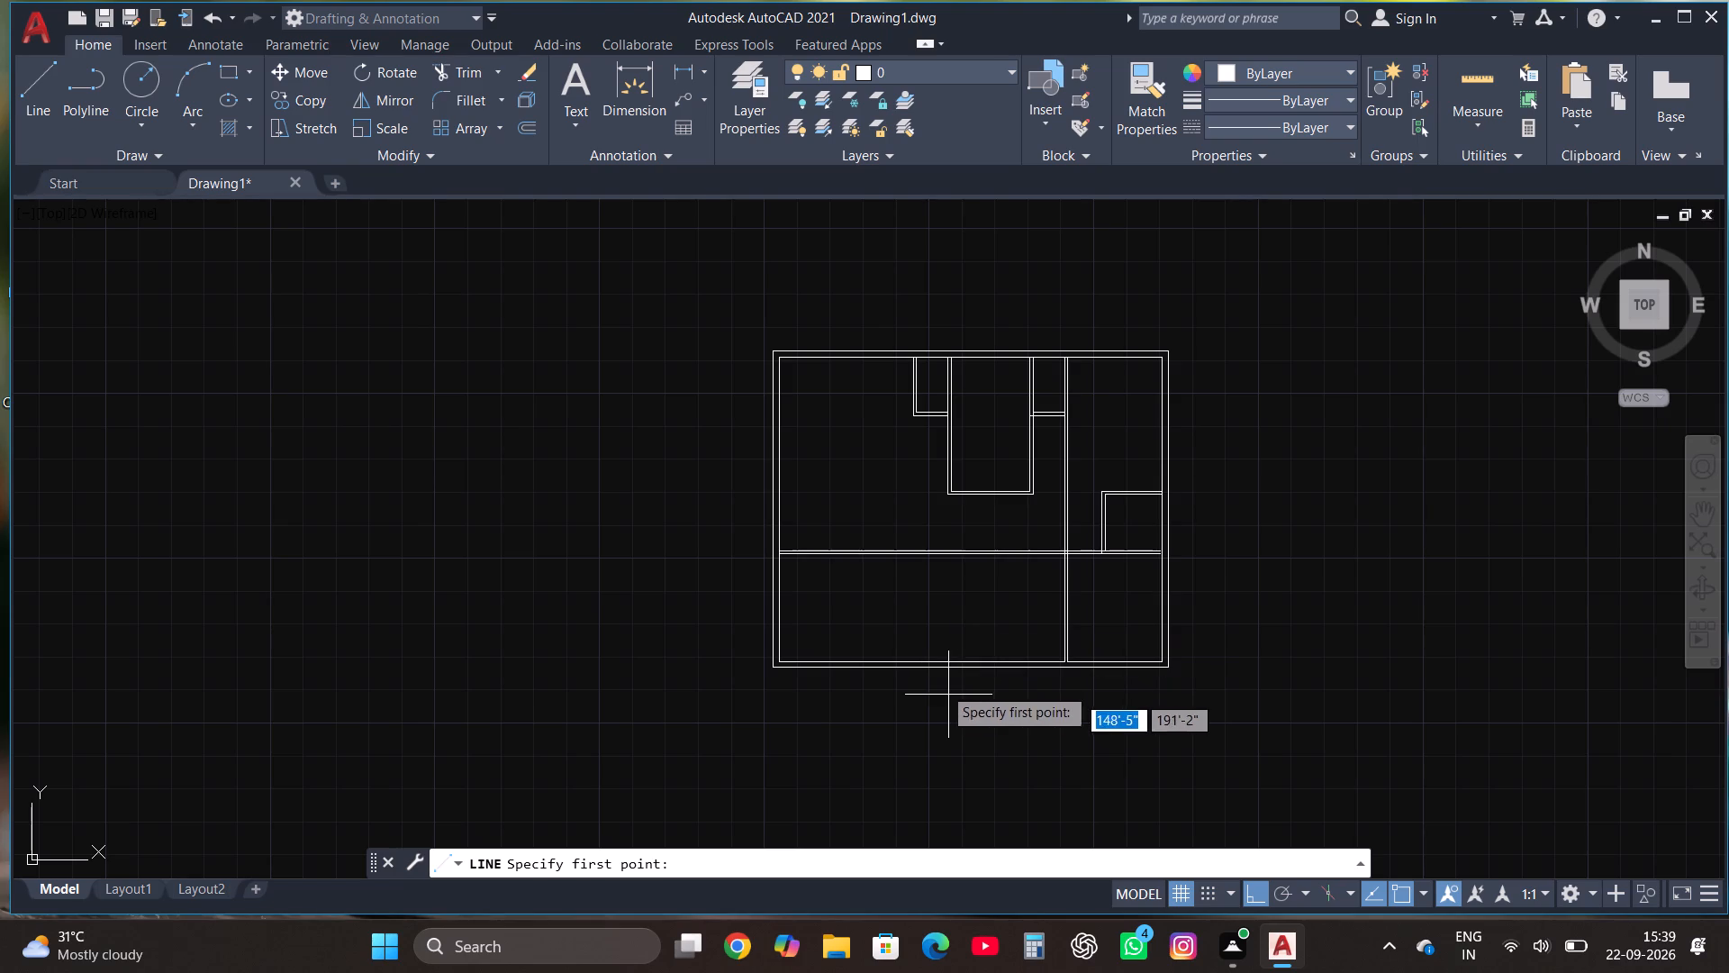
pyautogui.scroll(1, 938, 629)
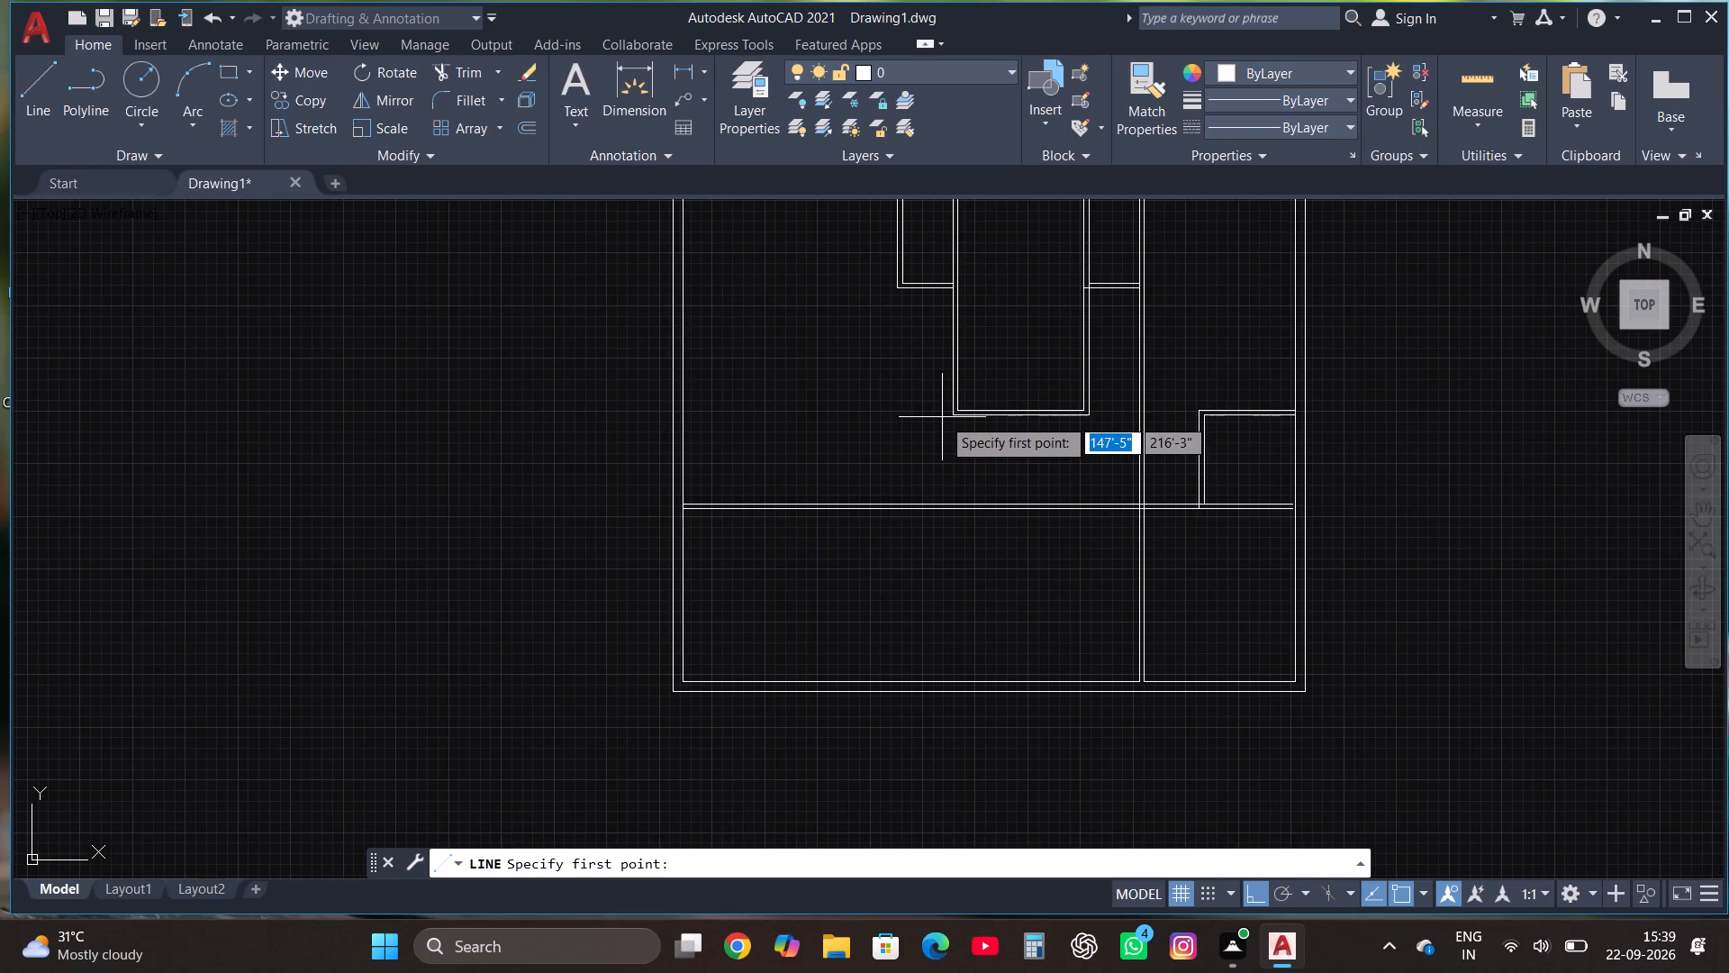
pyautogui.click(952, 416)
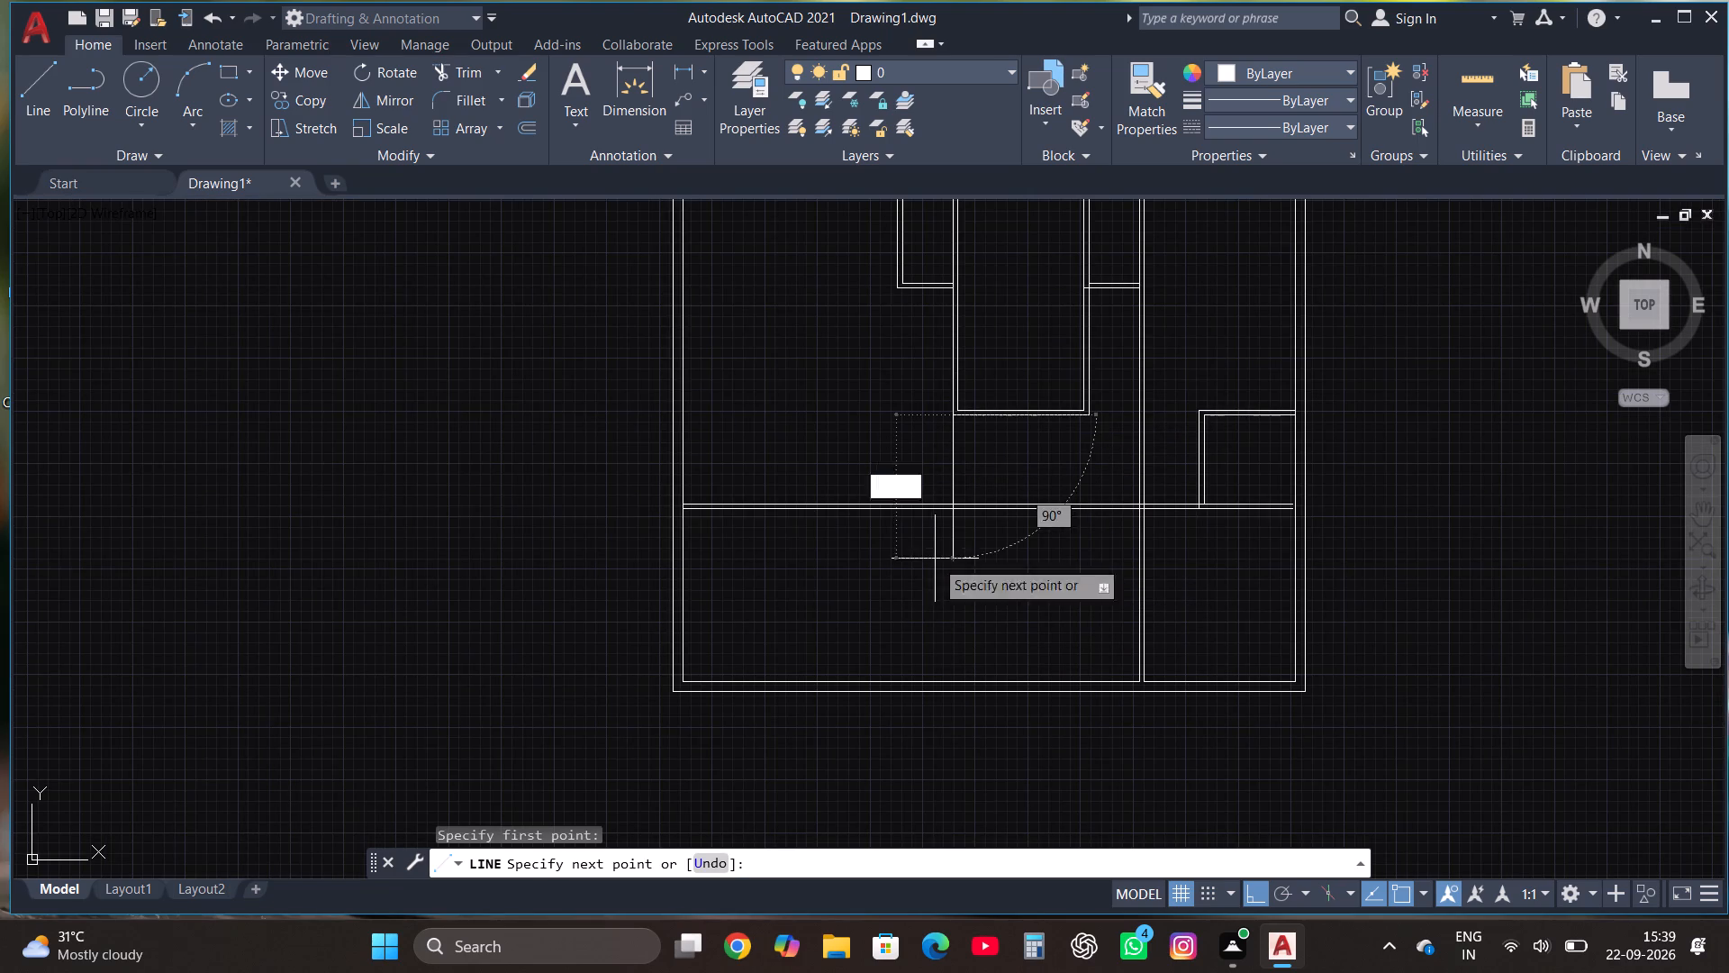
pyautogui.scroll(4, 955, 694)
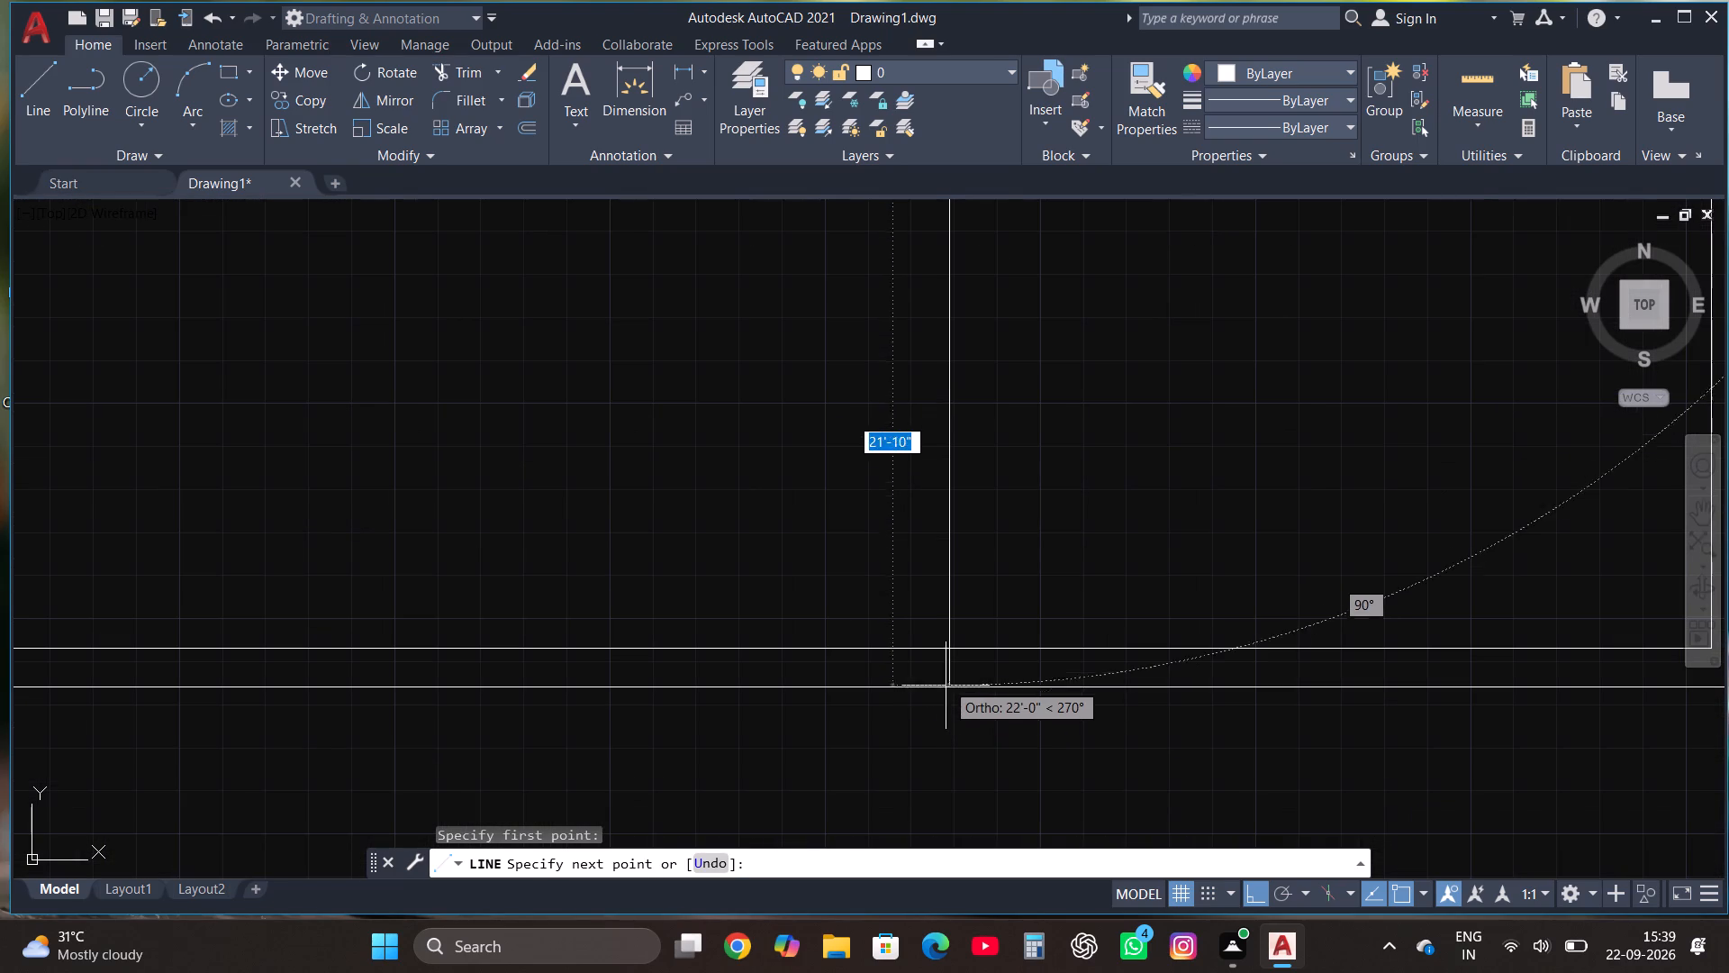
pyautogui.click(942, 668)
pyautogui.press('Escape')
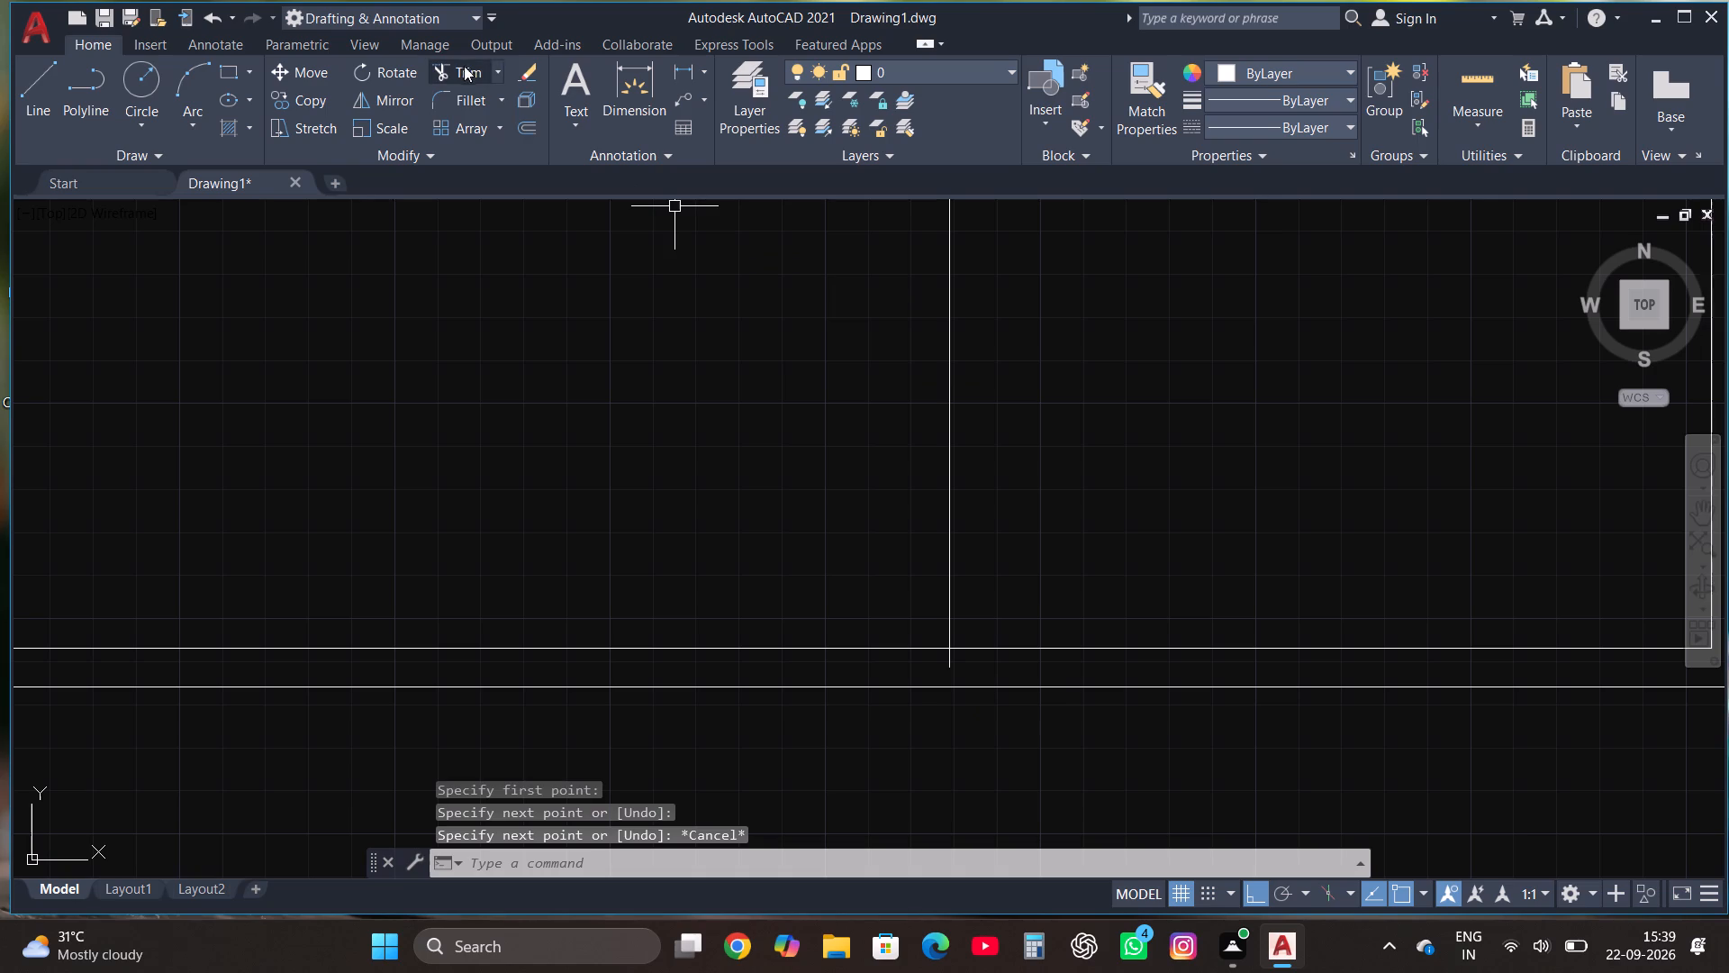
# Trim the new vertical line's overshoot past the inner face of the bottom outer wall.
pyautogui.click(466, 68)
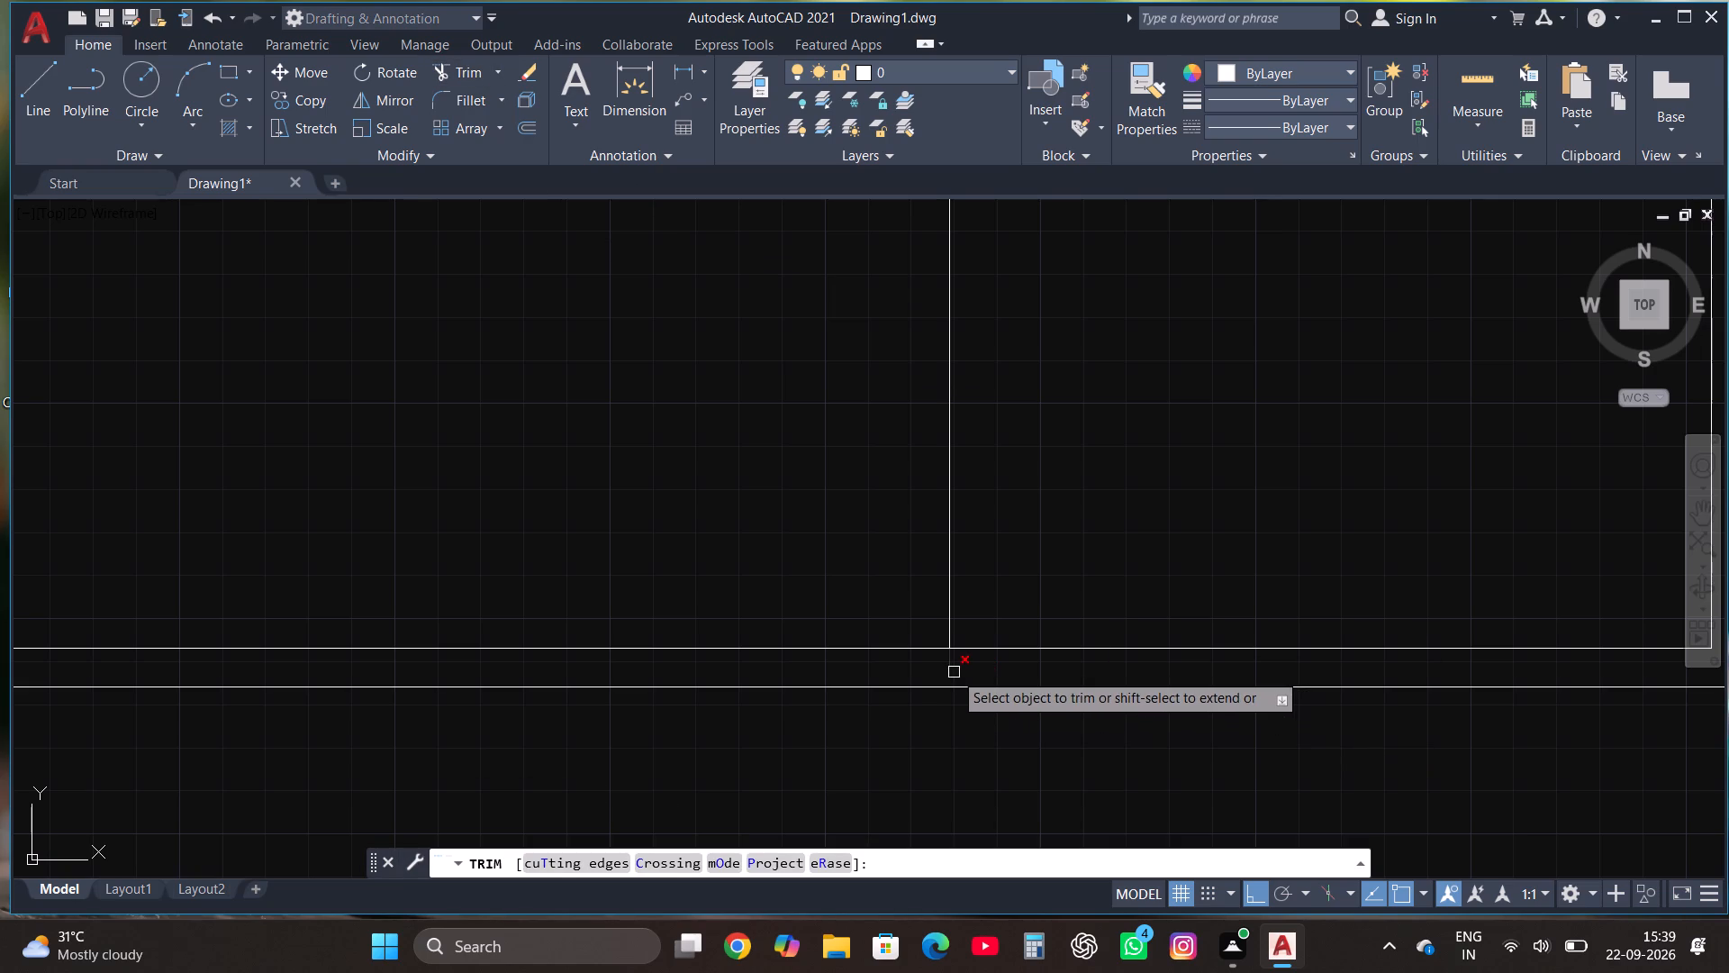
pyautogui.click(954, 672)
pyautogui.press('Escape')
# Draw a second parallel vertical line about 22' long from the central room's lower-left inner corner down into the bottom outer wall.
pyautogui.scroll(-3, 966, 694)
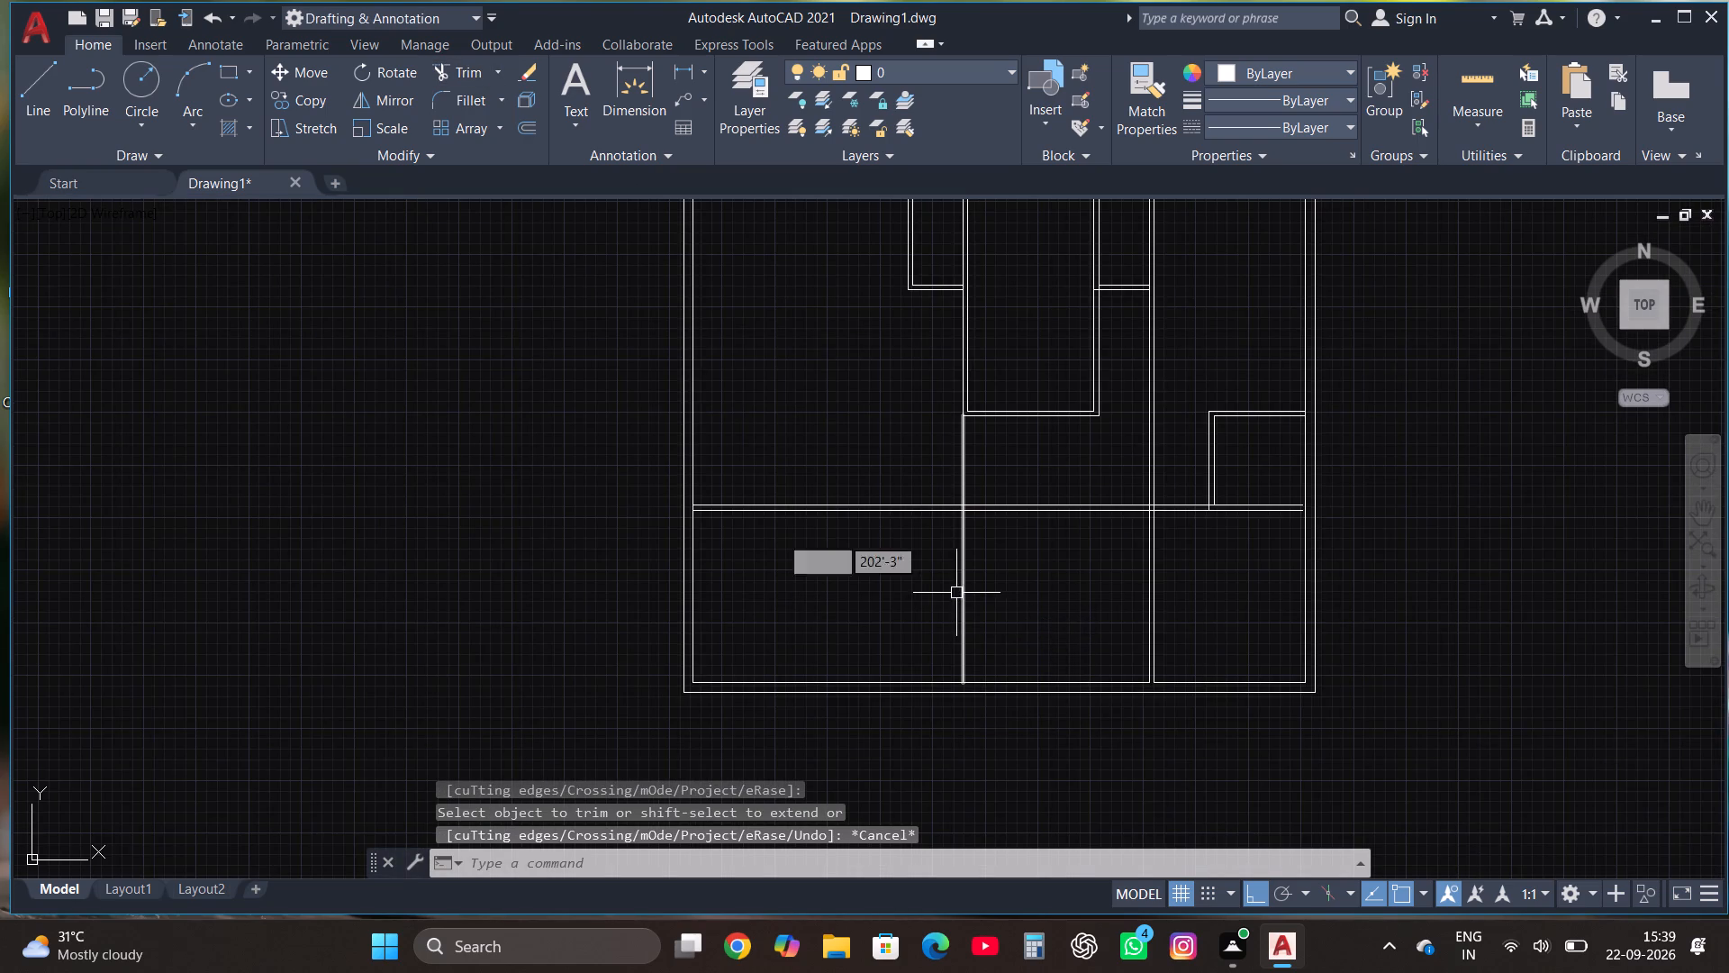
pyautogui.click(40, 75)
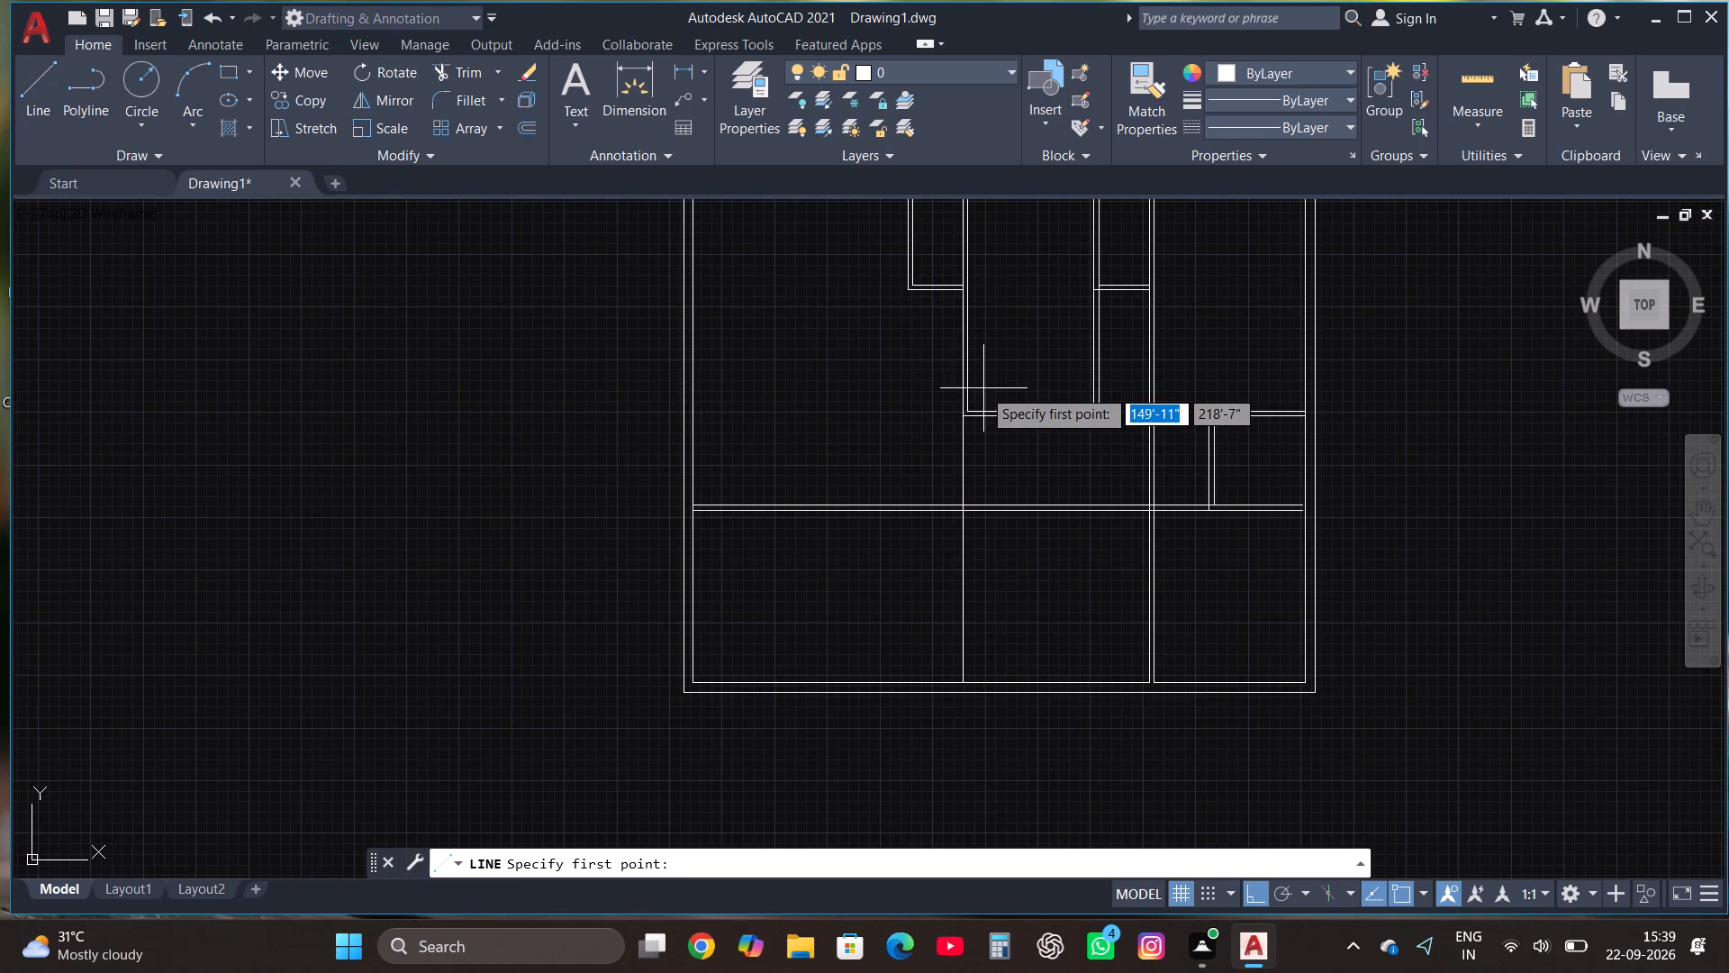
pyautogui.scroll(1, 974, 387)
pyautogui.click(964, 425)
pyautogui.scroll(-4, 964, 443)
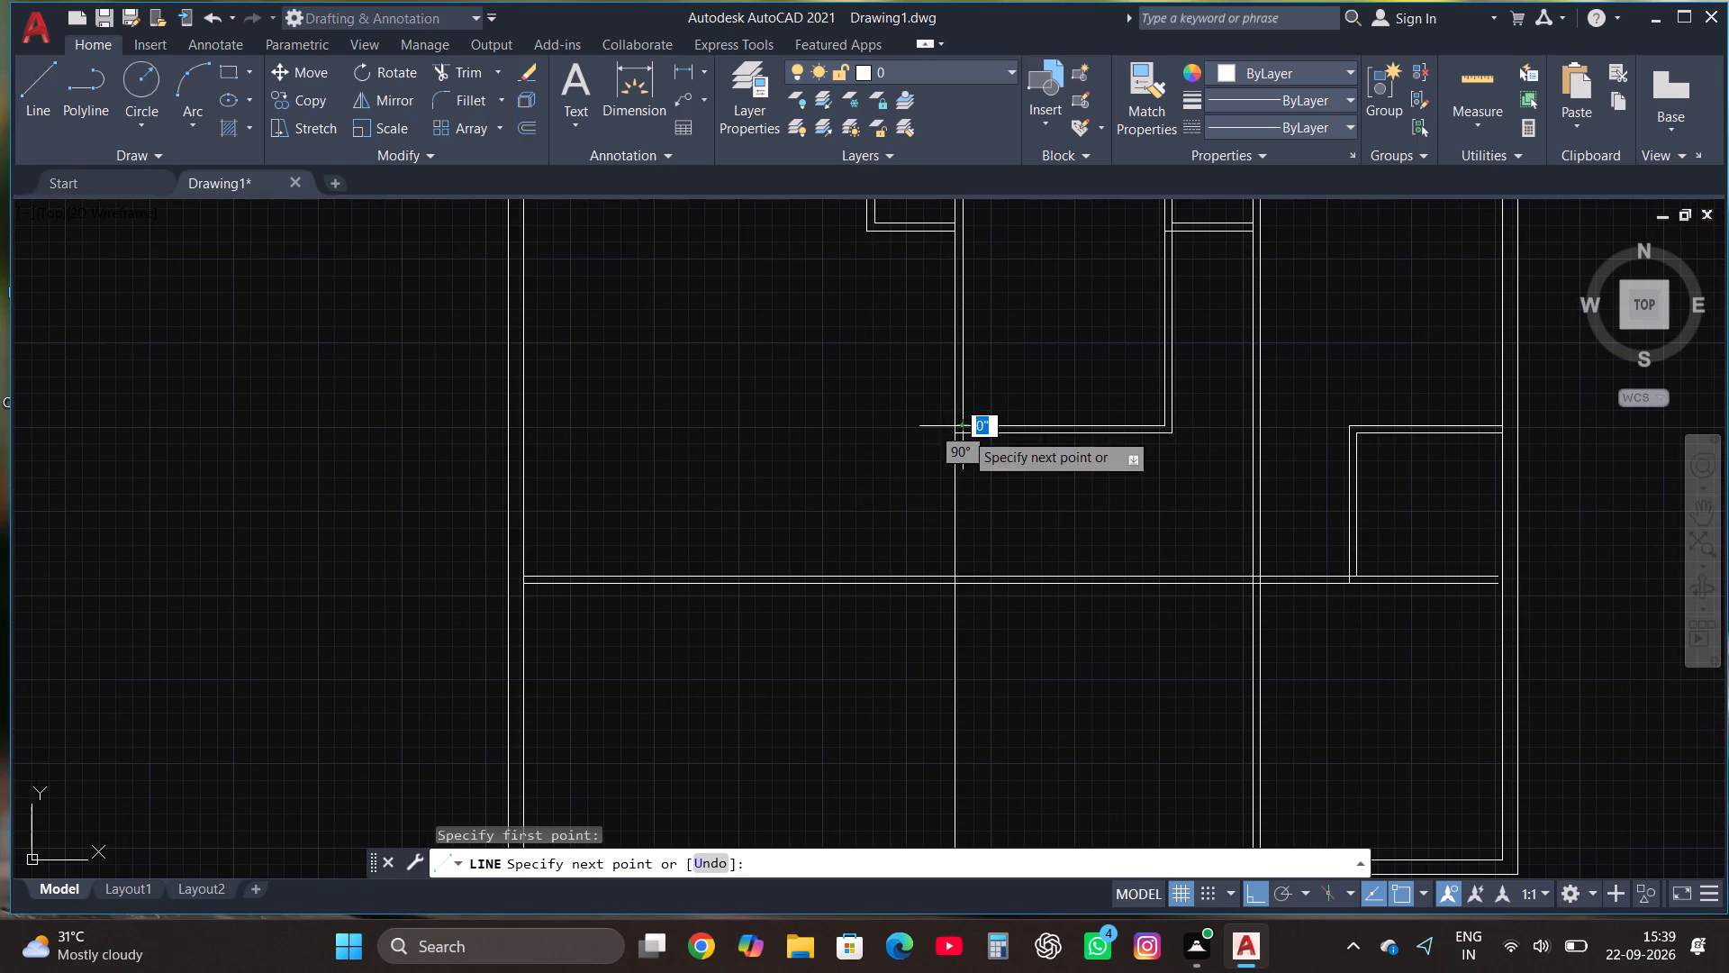
pyautogui.scroll(4, 966, 770)
pyautogui.click(929, 431)
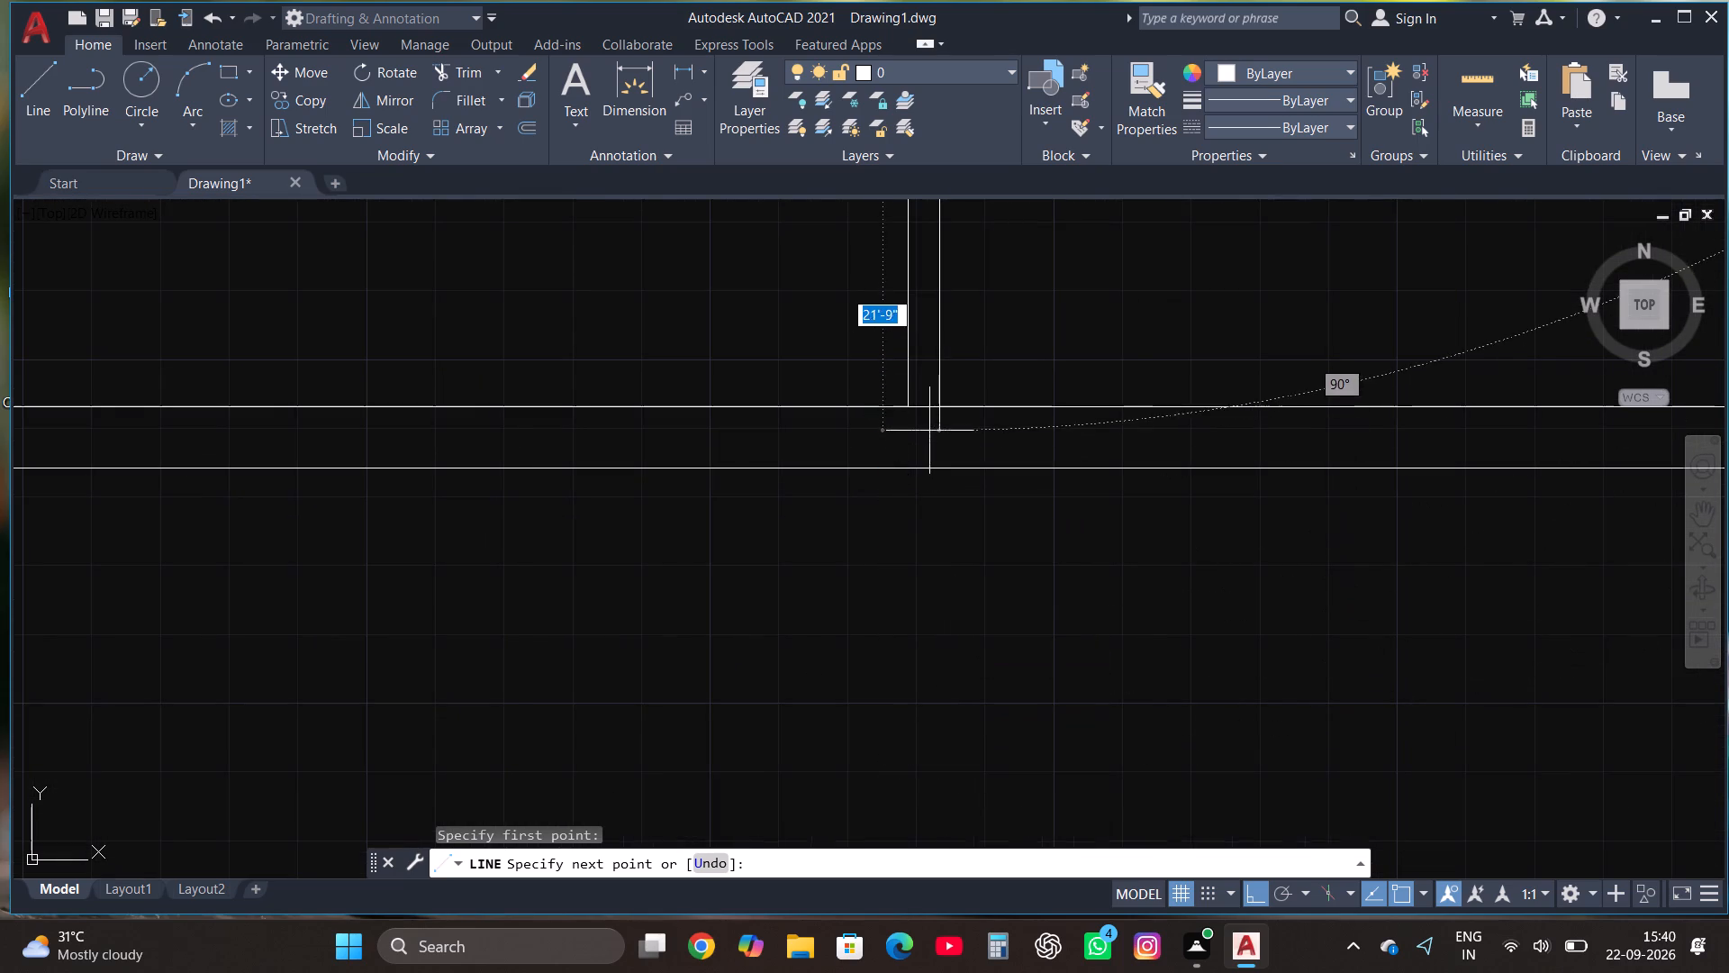
pyautogui.press('Escape')
# Trim the second vertical line's overshoot past the inner face of the bottom outer wall.
pyautogui.click(469, 71)
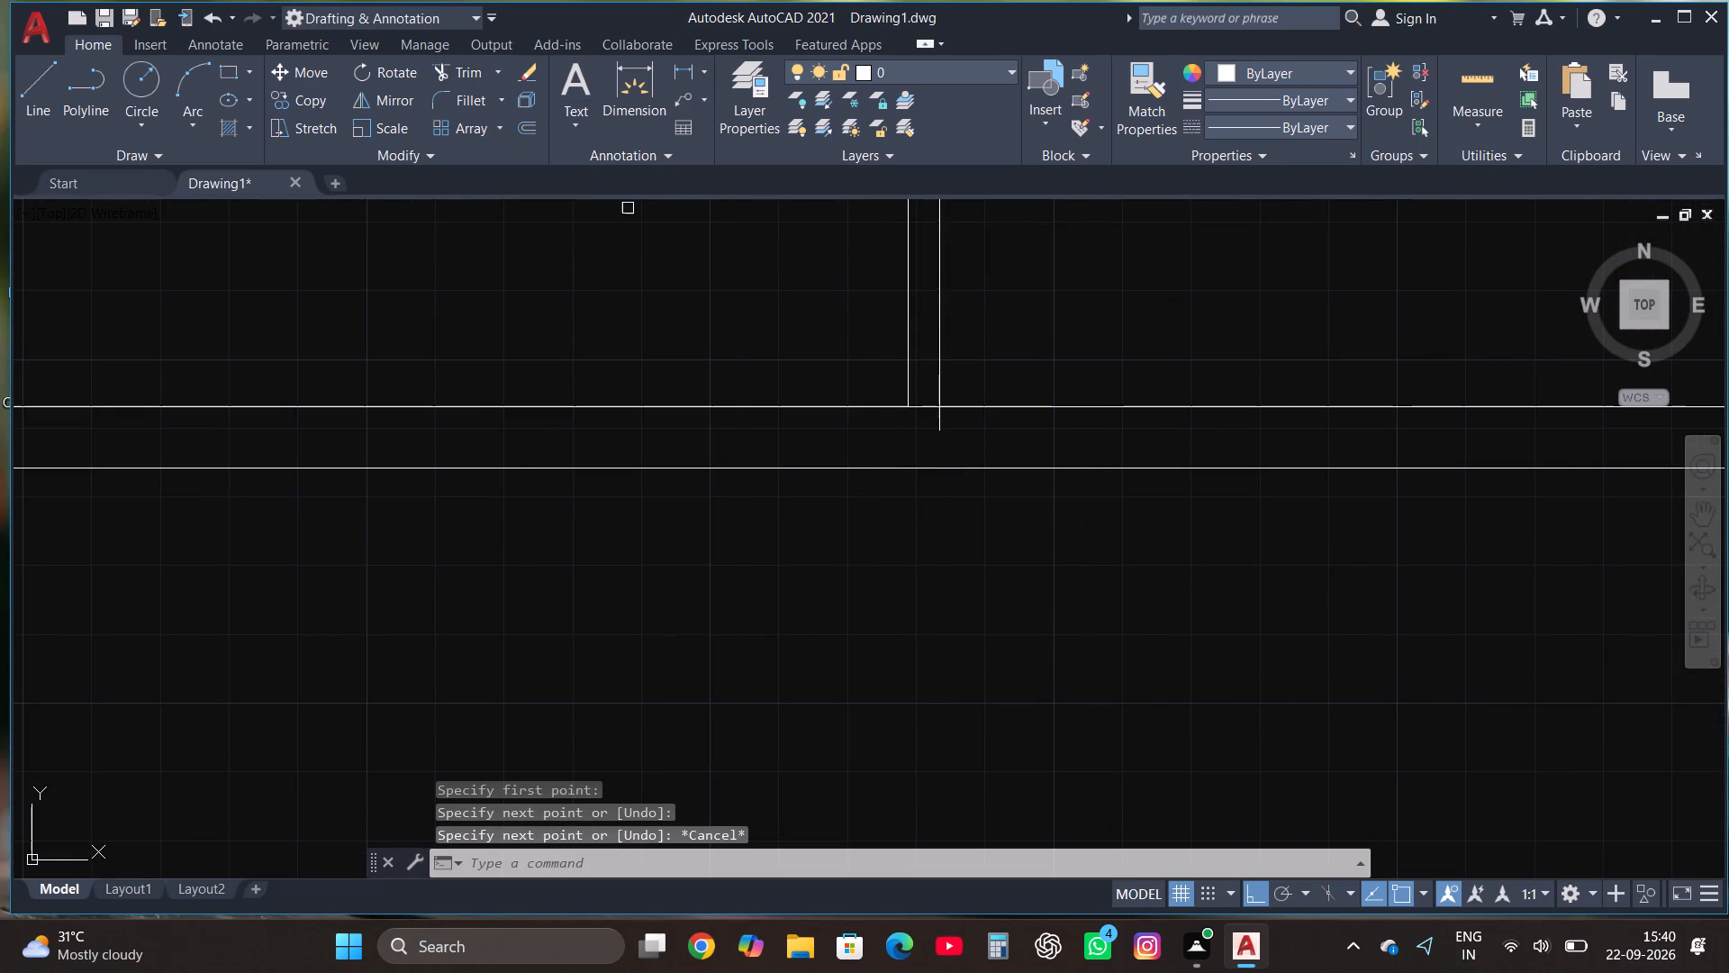
pyautogui.click(937, 418)
pyautogui.scroll(-3, 932, 653)
pyautogui.press('Escape')
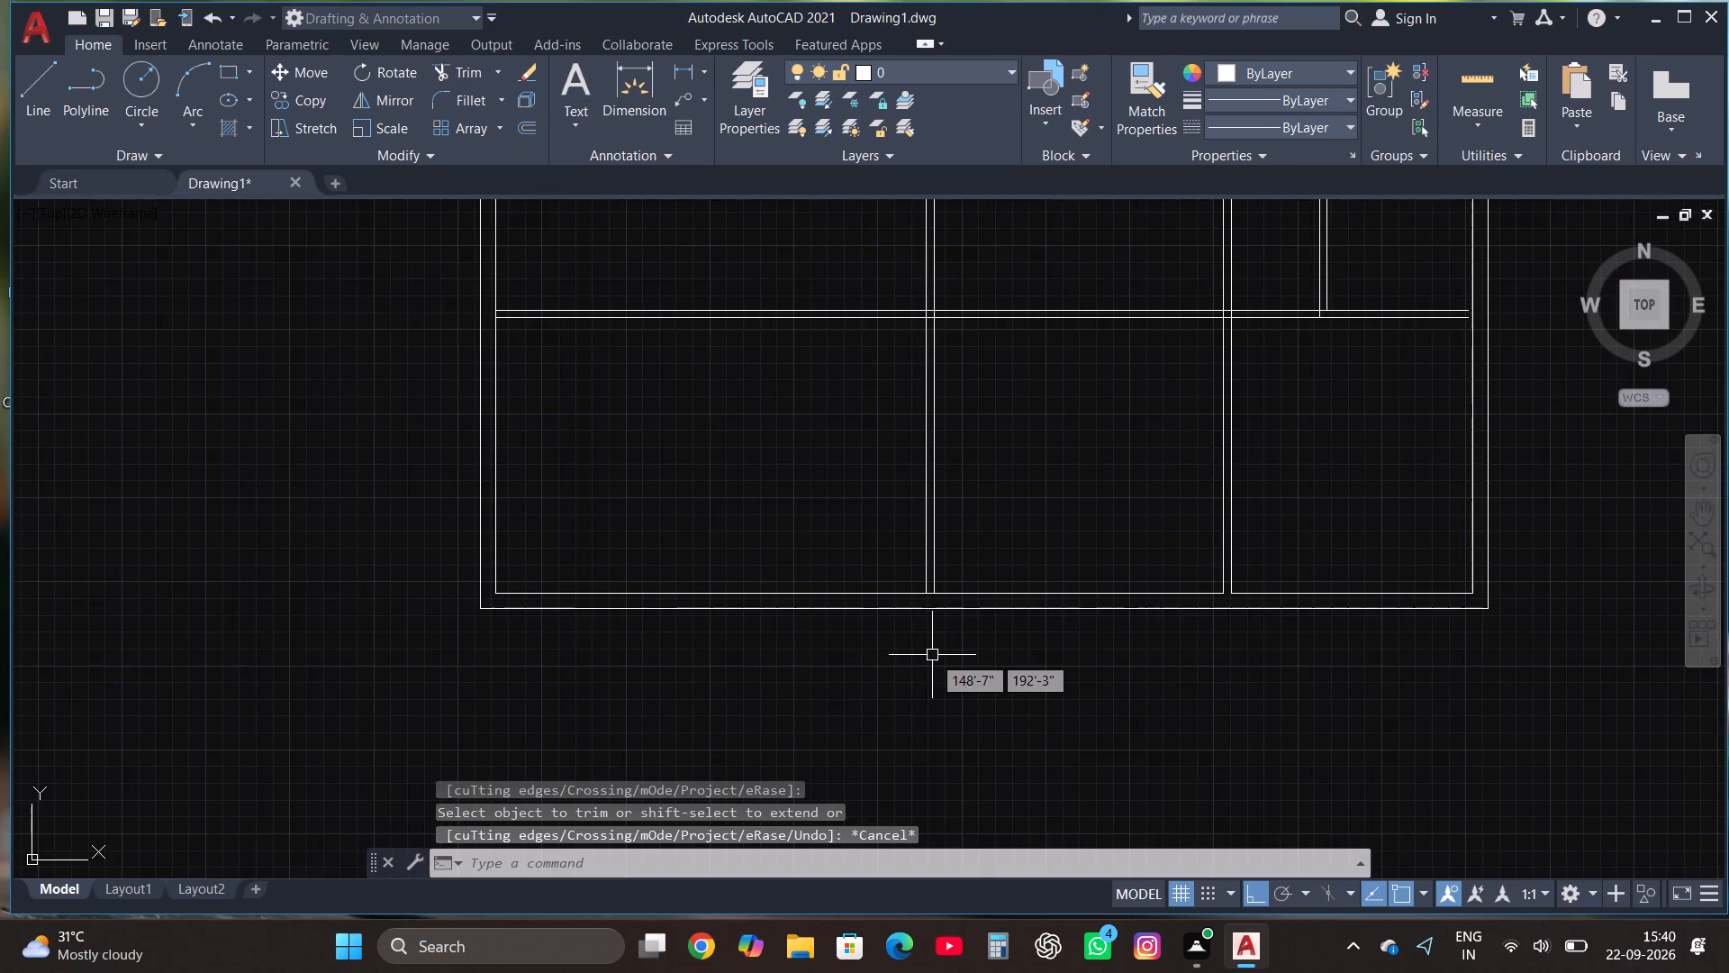
# Trim away both lines of the lower horizontal partition between the two long vertical partitions.
pyautogui.scroll(-2, 962, 701)
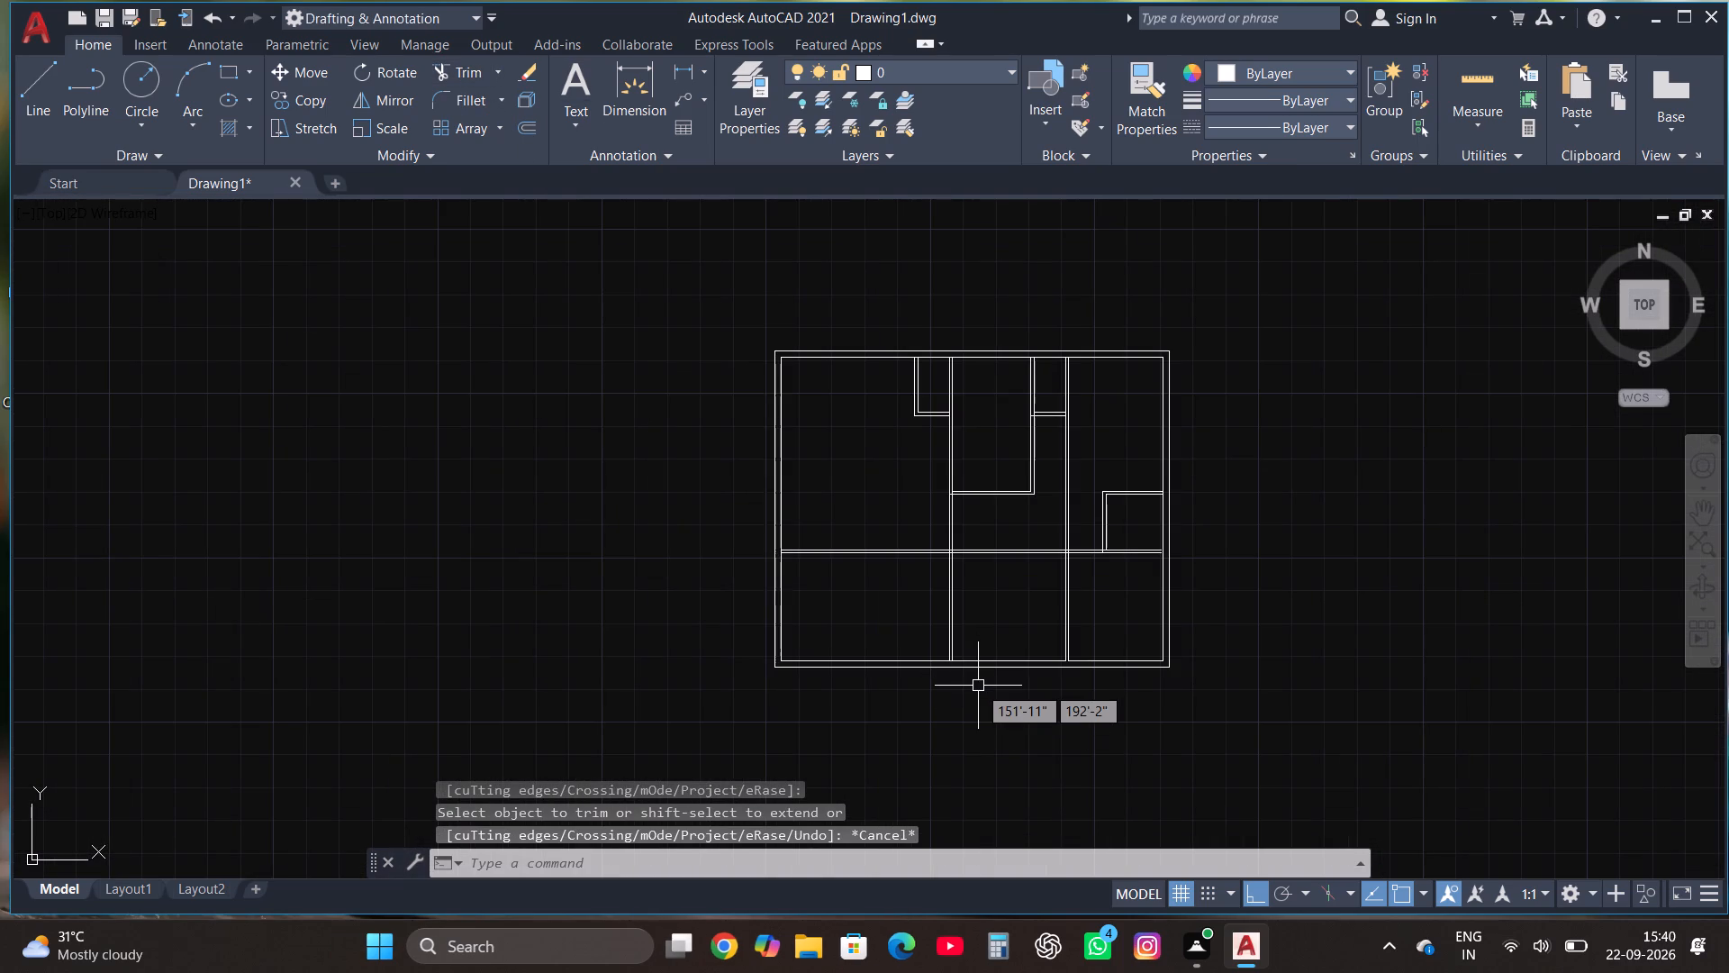
pyautogui.scroll(-1, 1109, 695)
pyautogui.scroll(1, 974, 682)
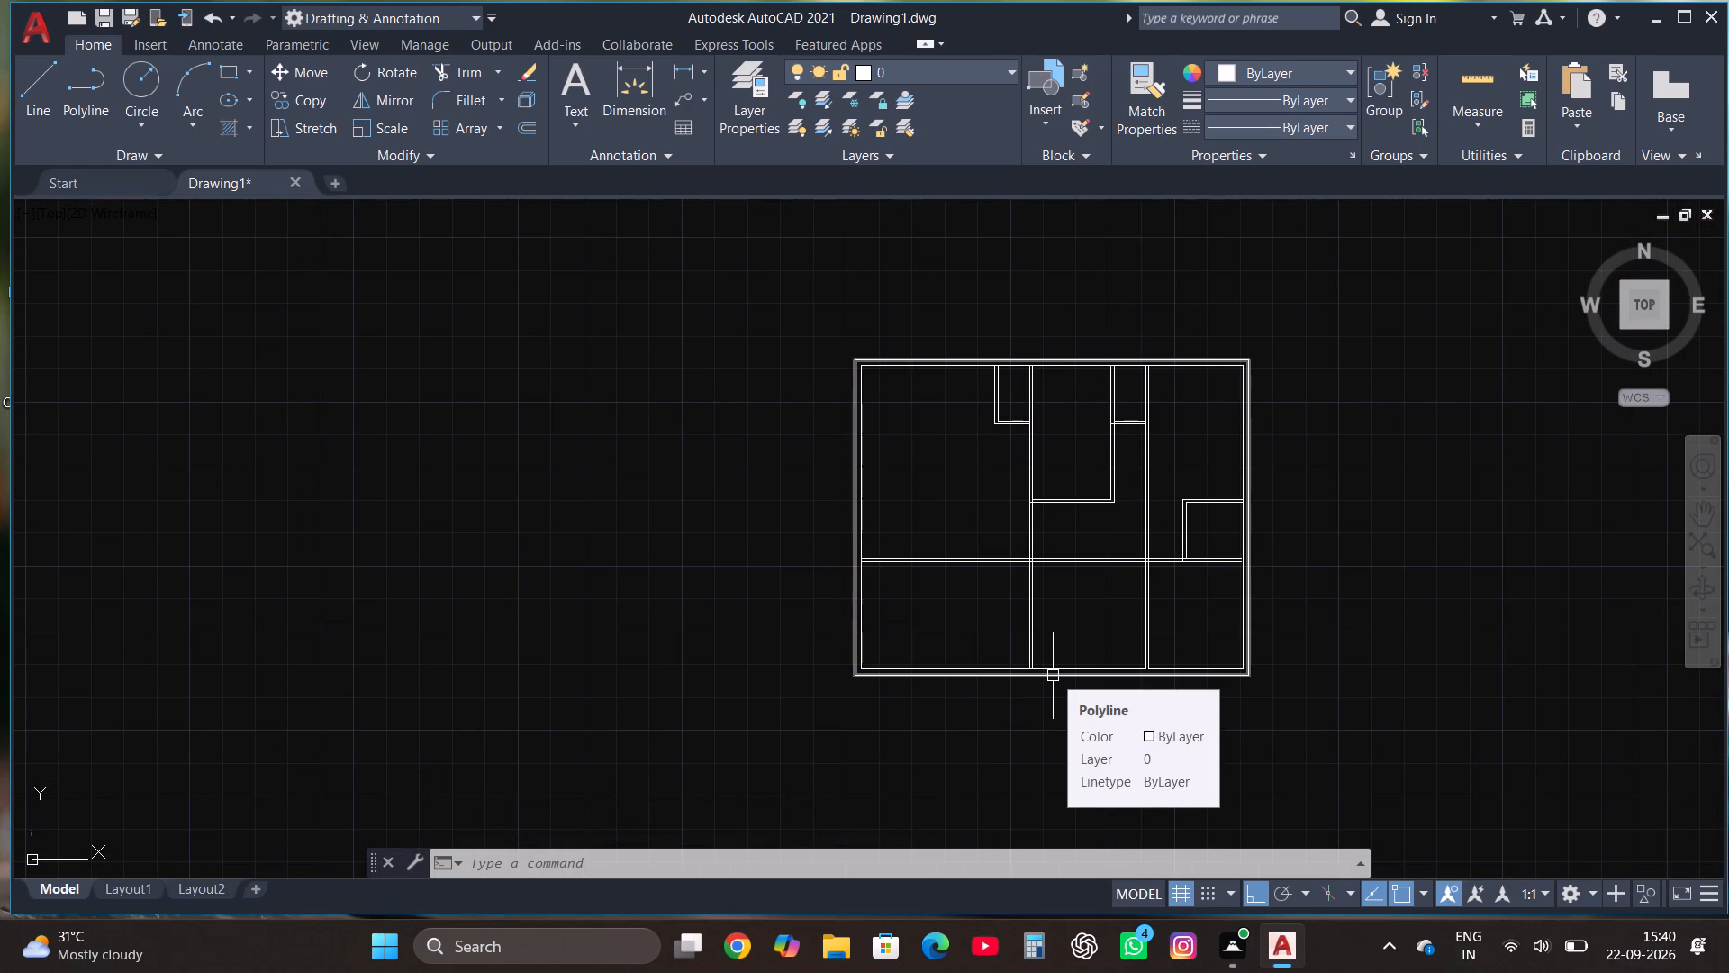
pyautogui.scroll(1, 1113, 587)
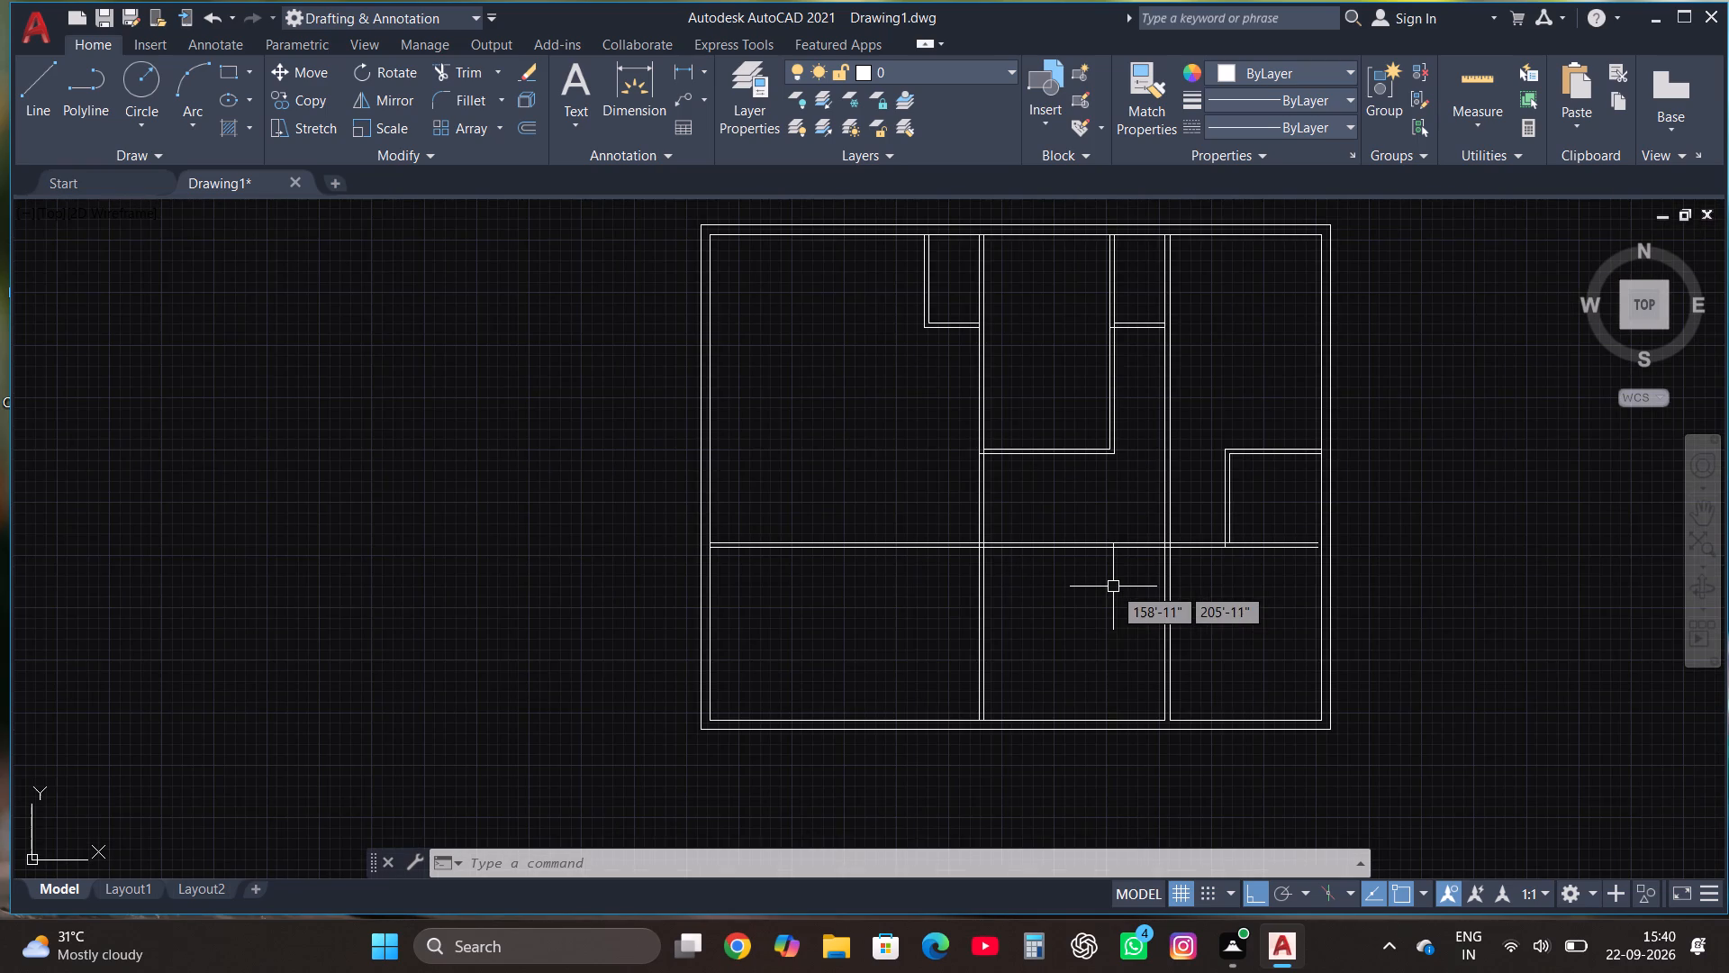
pyautogui.click(470, 67)
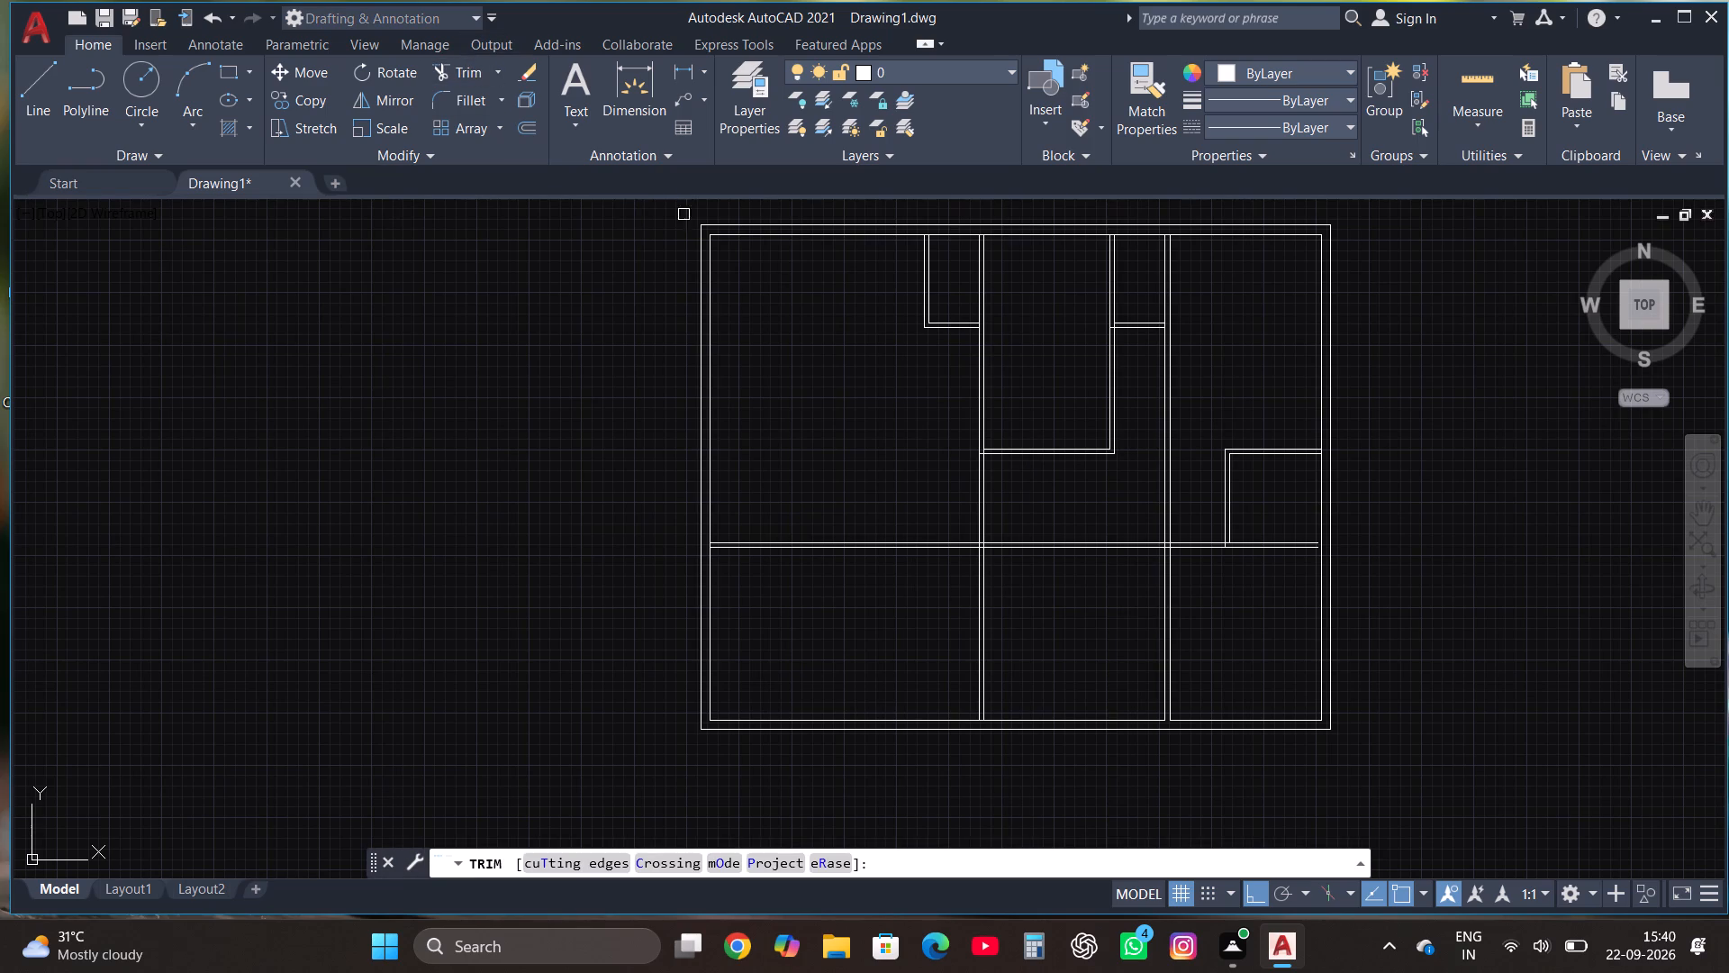
pyautogui.click(1093, 635)
pyautogui.click(1095, 518)
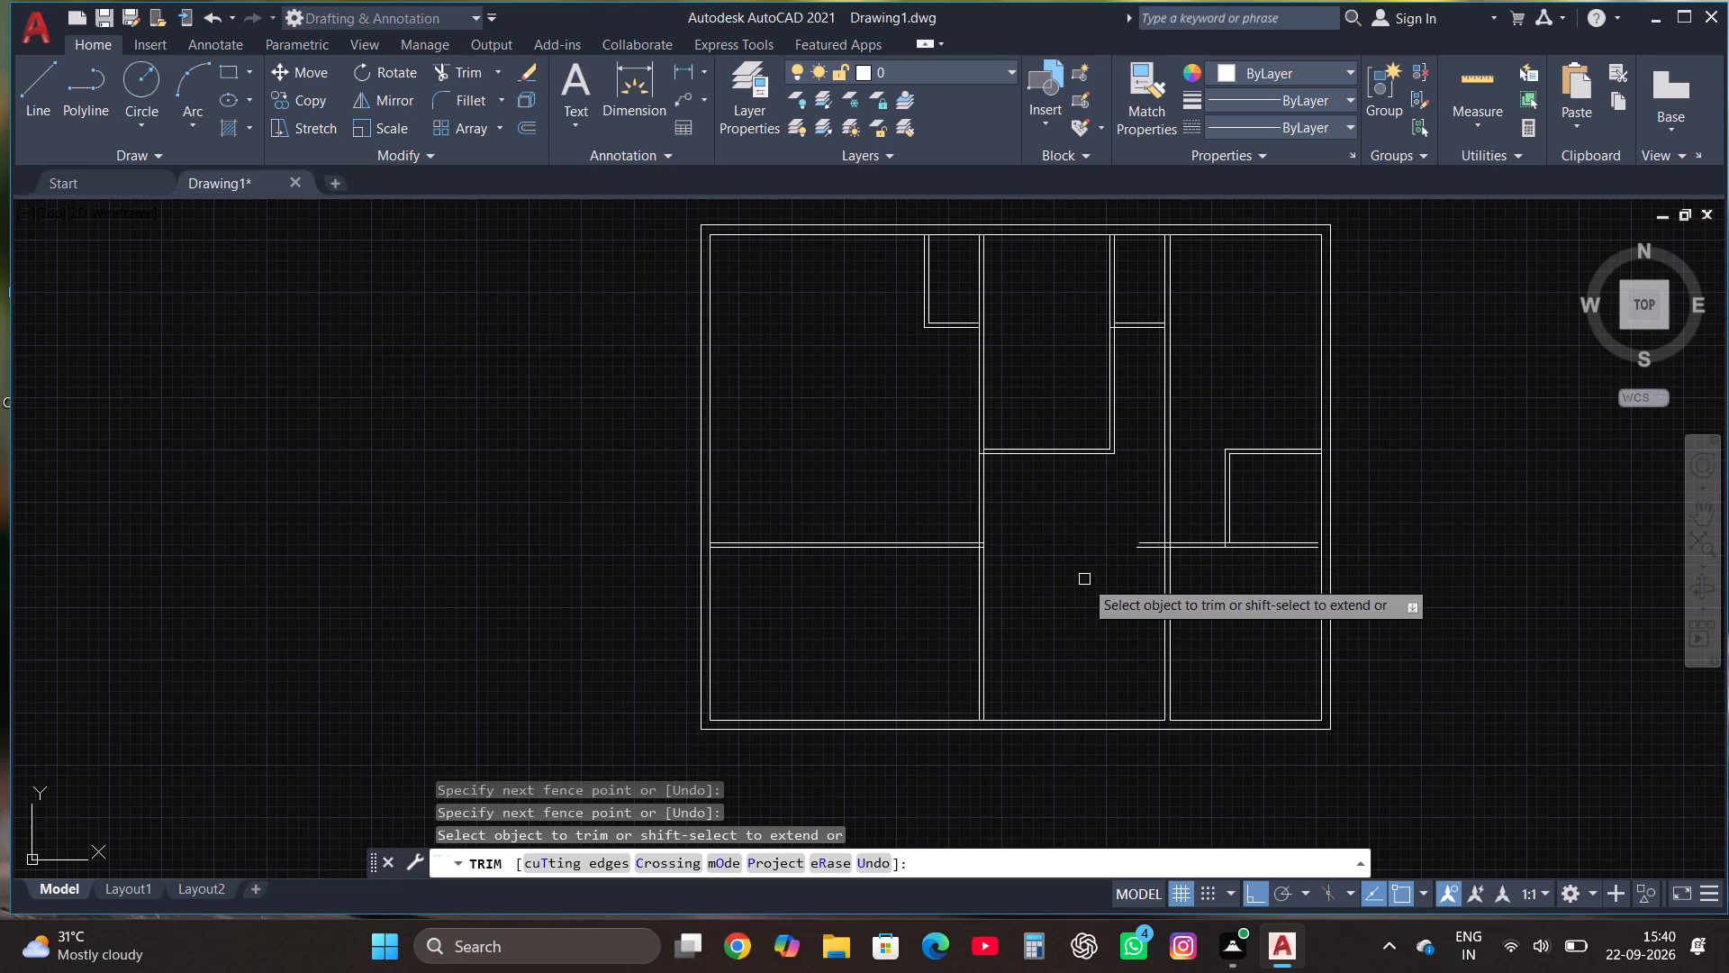
pyautogui.doubleClick(1149, 547)
pyautogui.click(1147, 550)
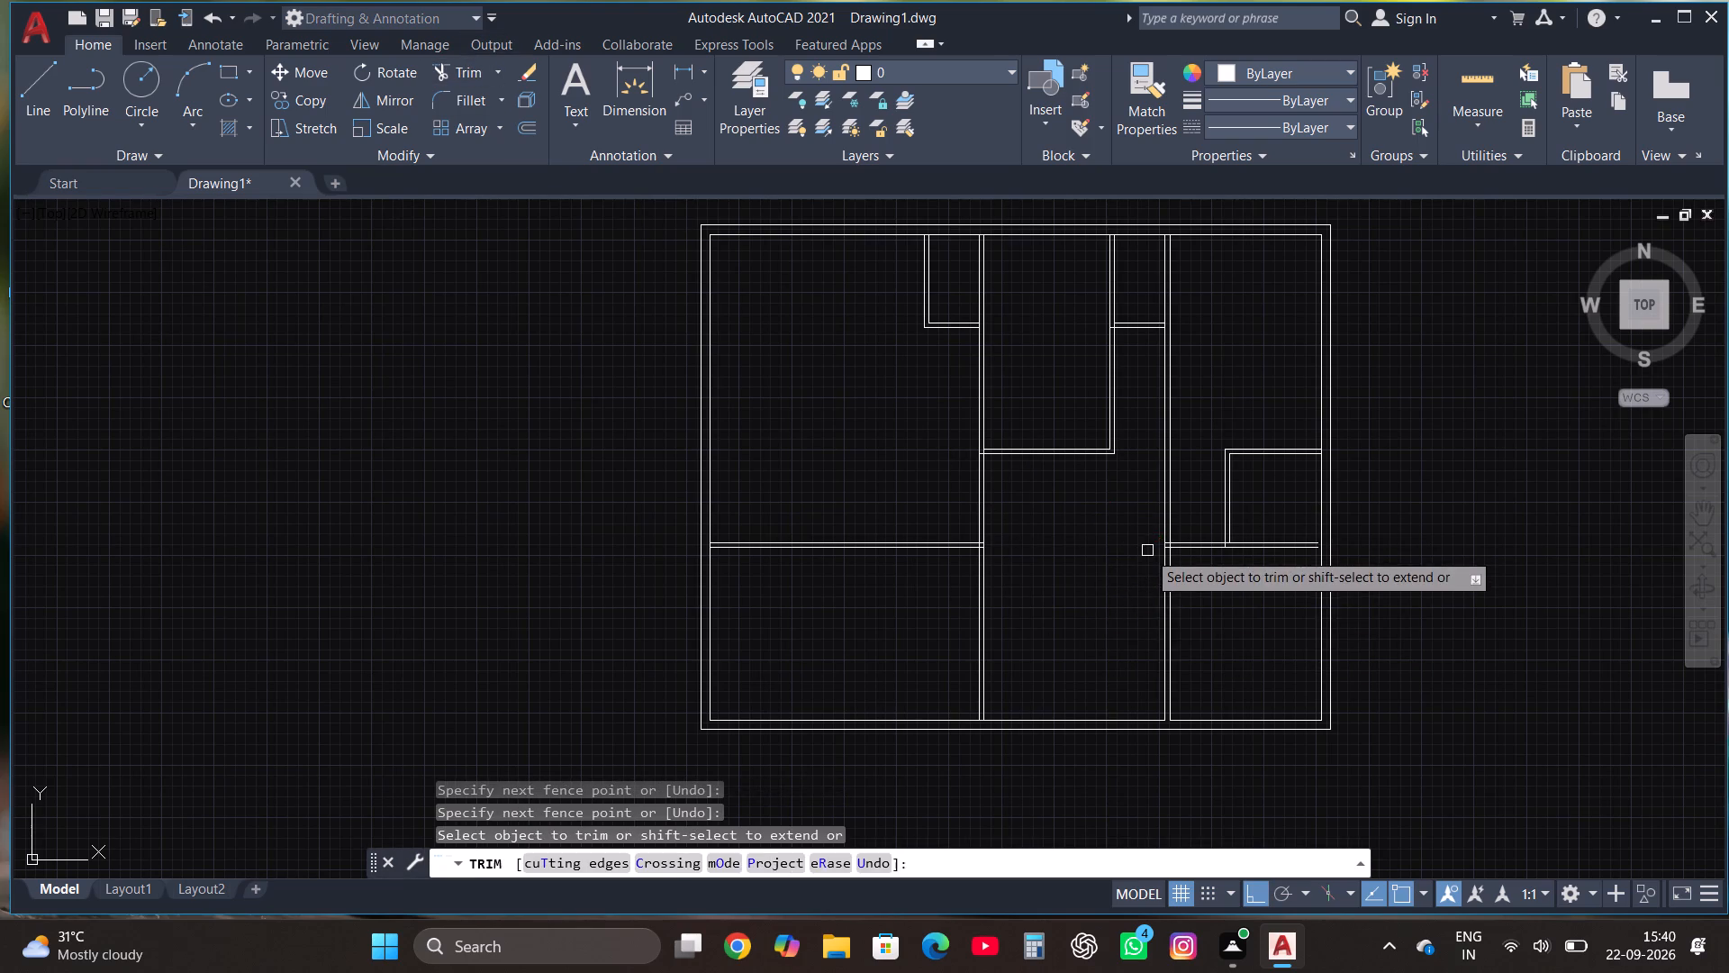
pyautogui.press('Escape')
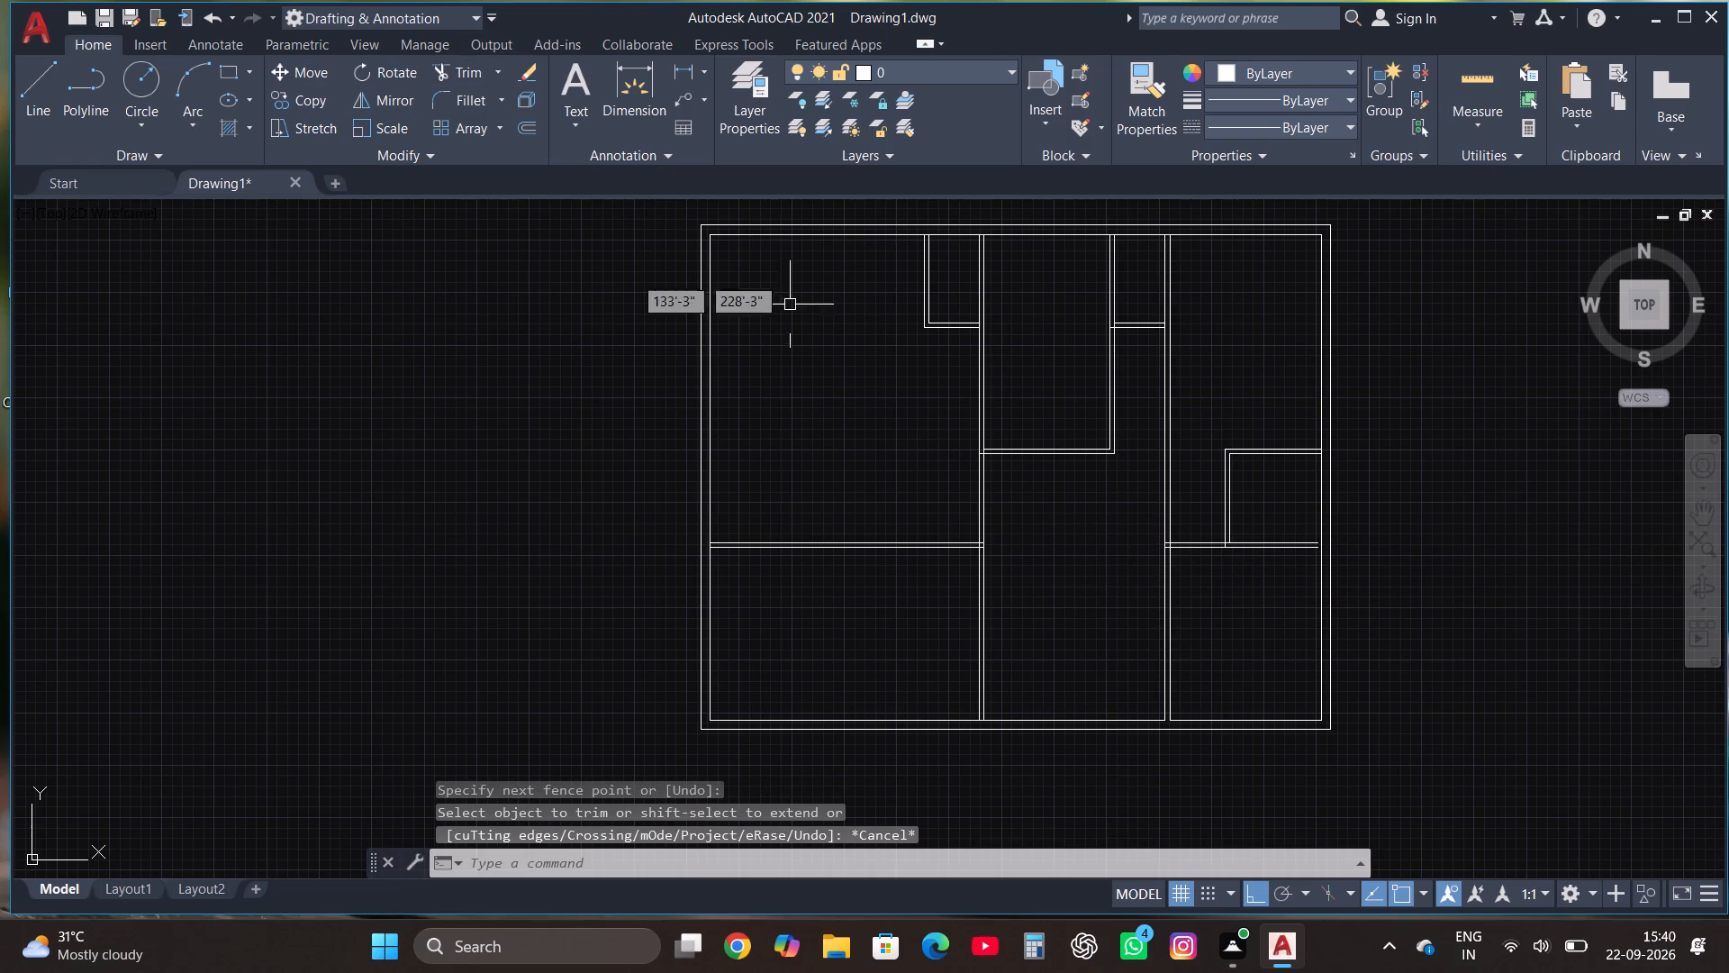
# Draw lines from the left long partition's foot: 10' and 5' left along the bottom wall, 1' back right, and up past the horizontal partition.
pyautogui.click(42, 86)
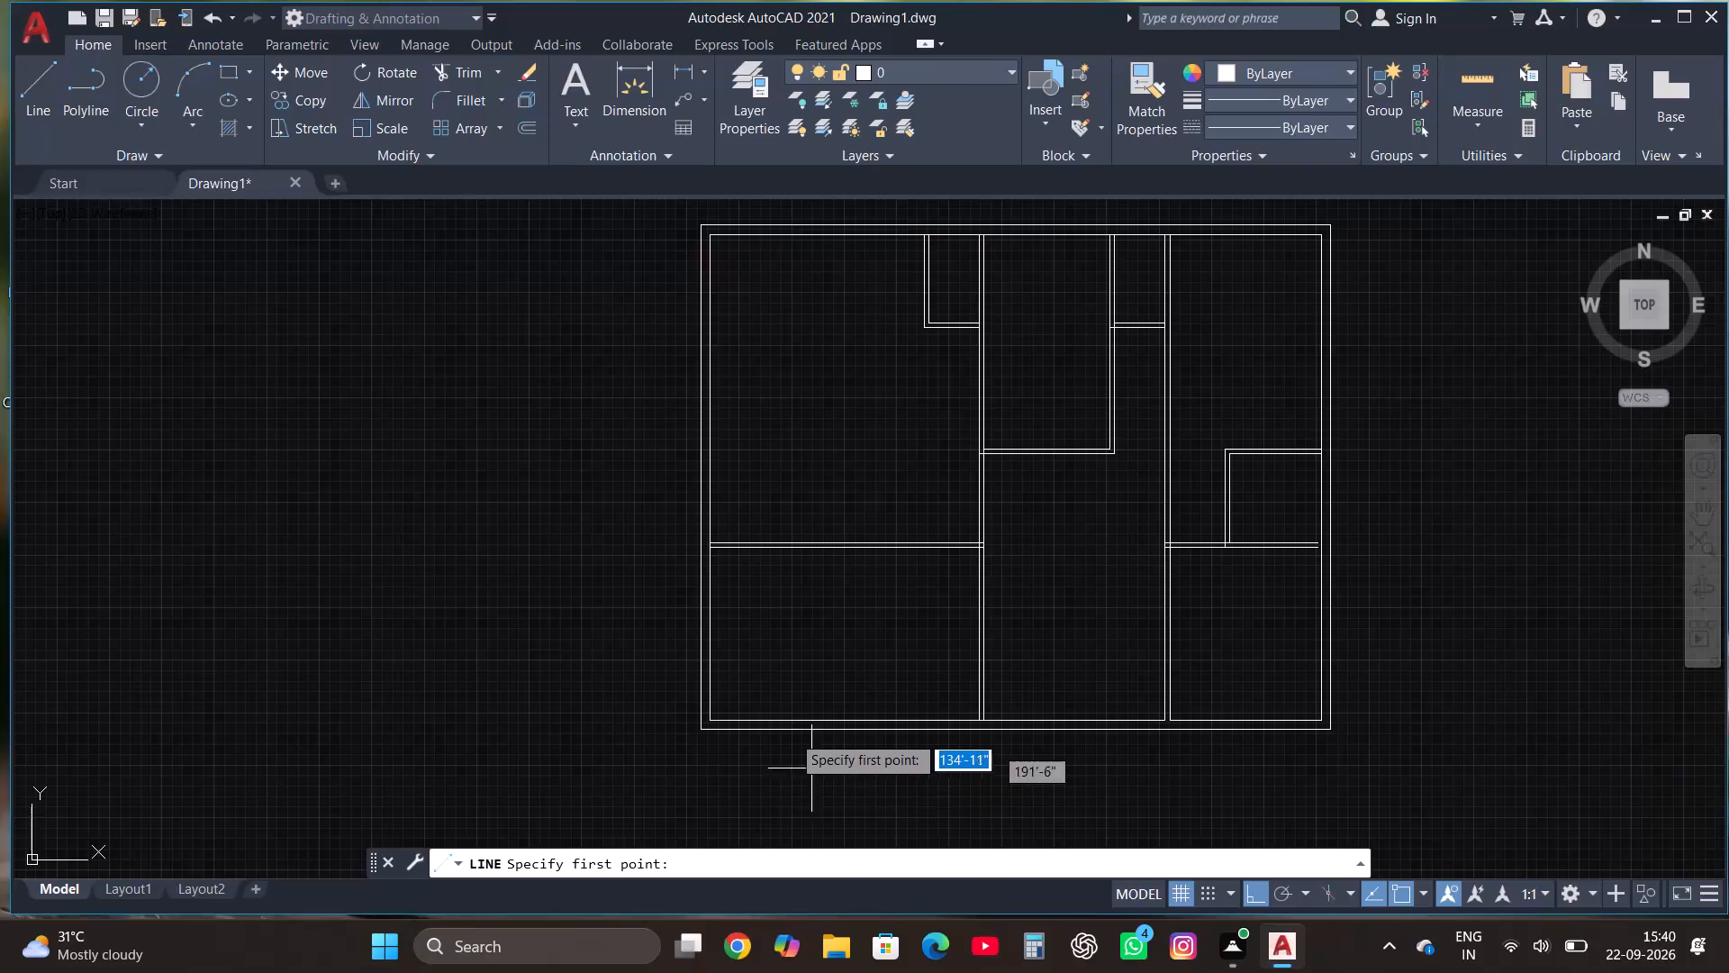
pyautogui.scroll(1, 798, 741)
pyautogui.scroll(-1, 792, 680)
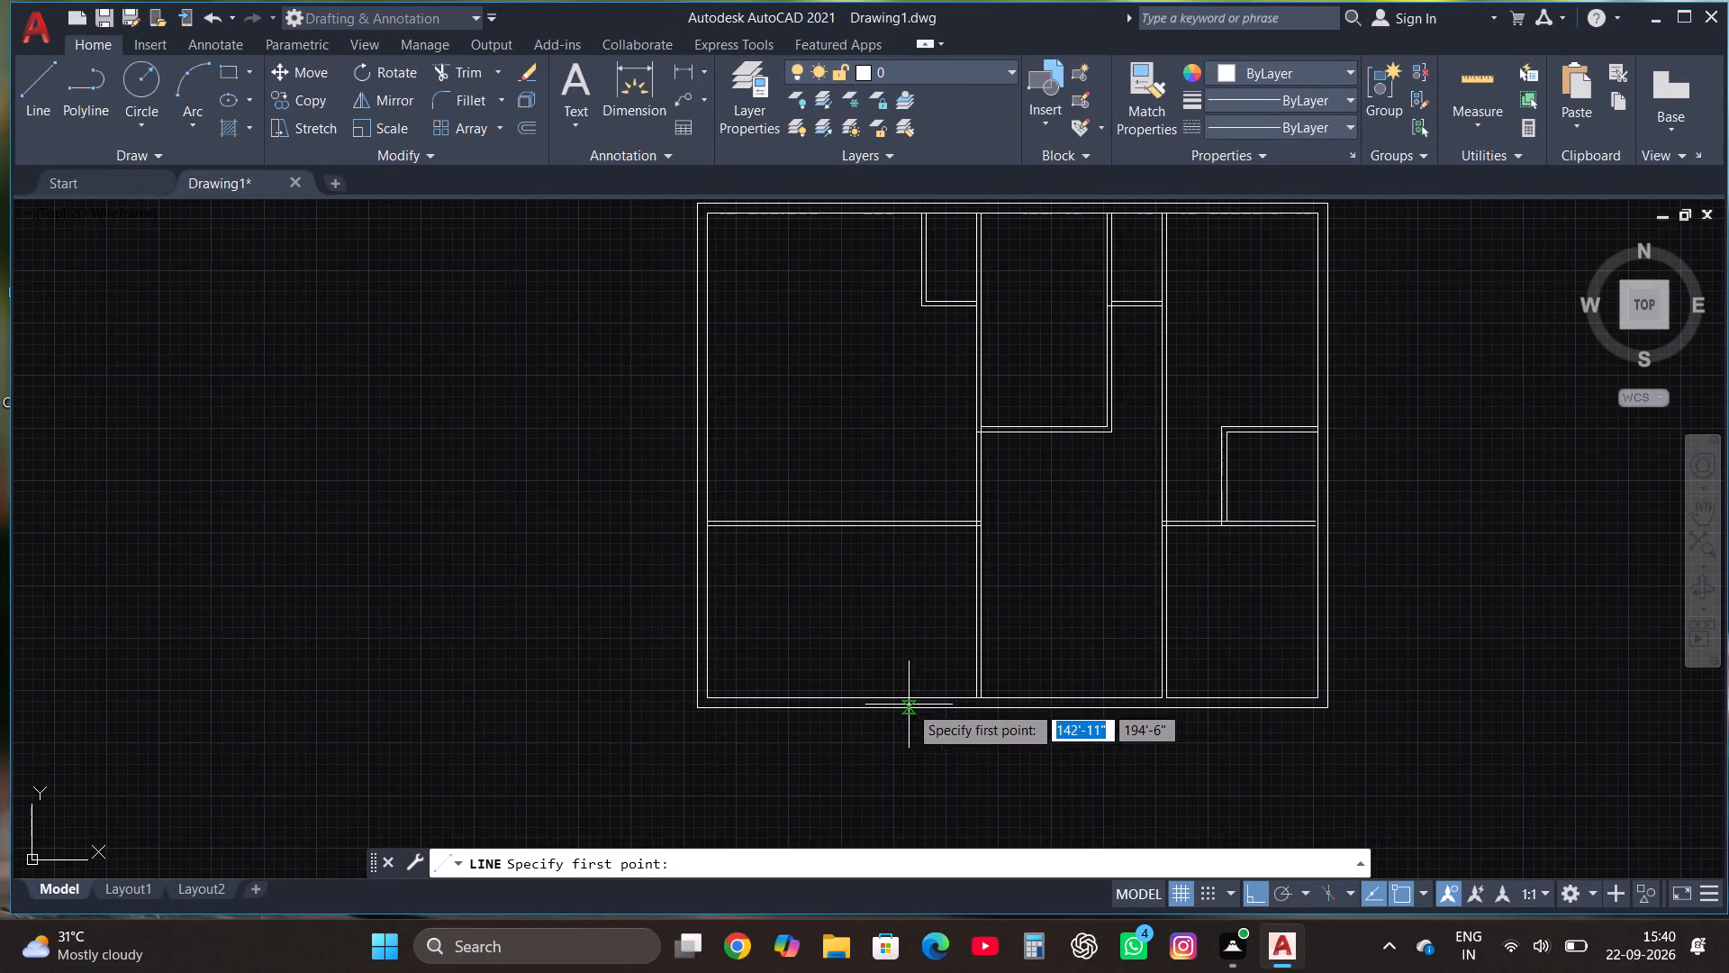
pyautogui.click(976, 697)
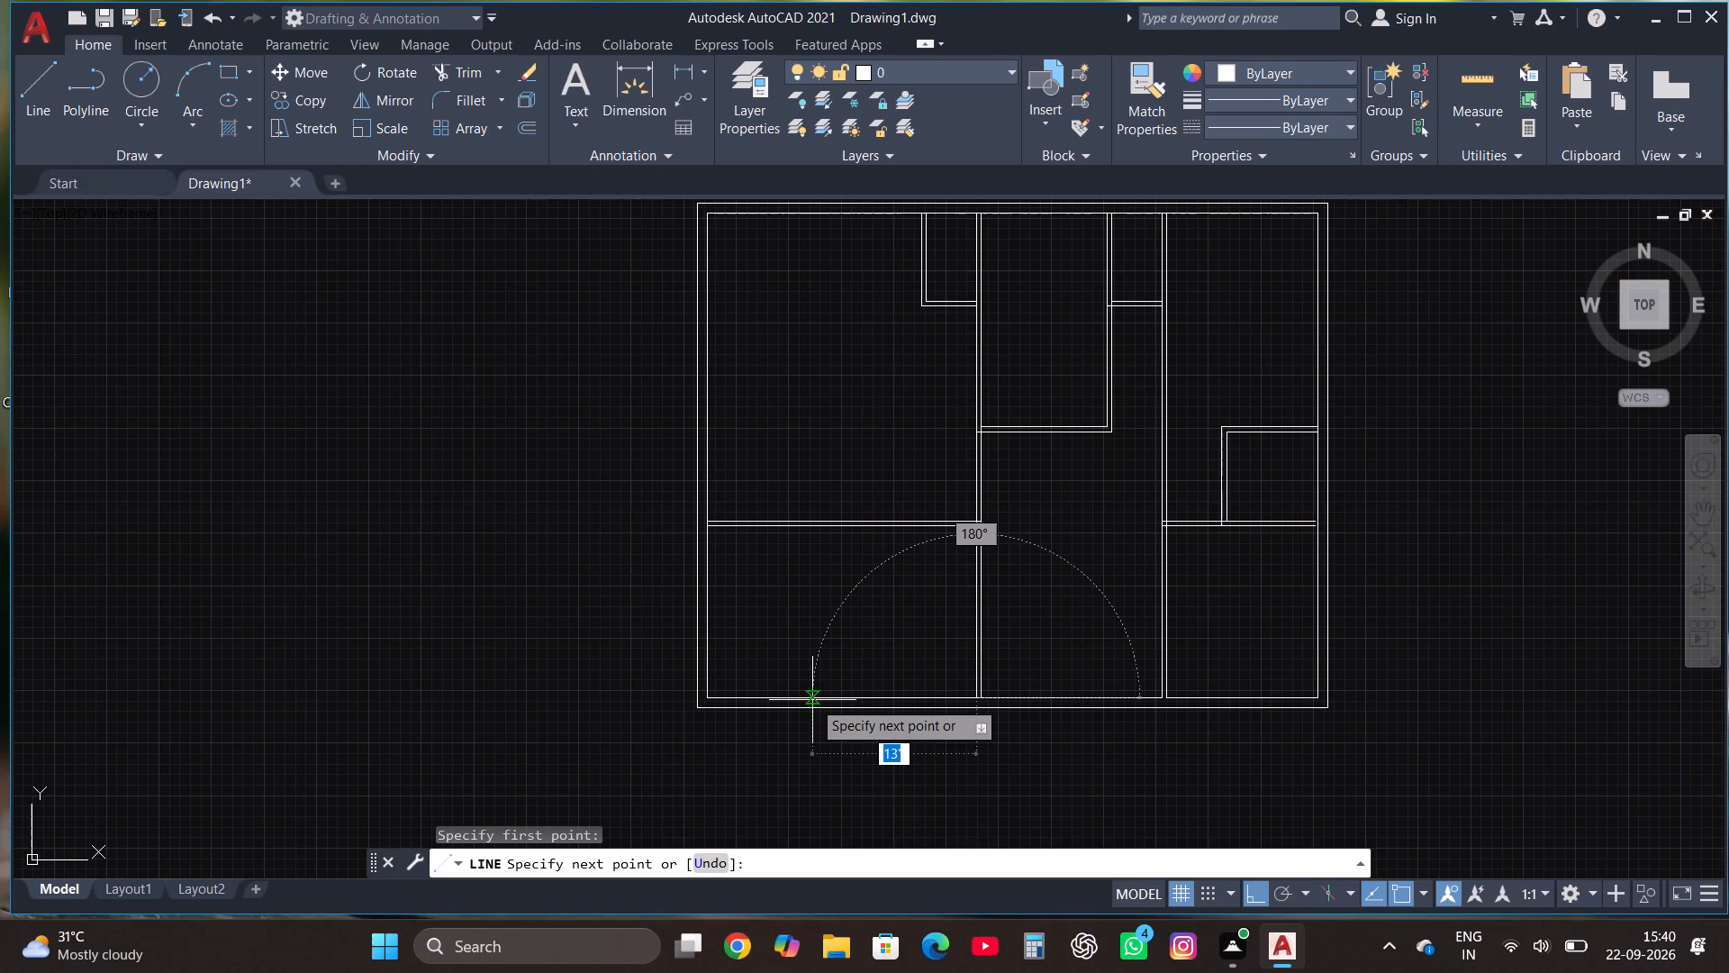
pyautogui.write("10'")
pyautogui.press('Return')
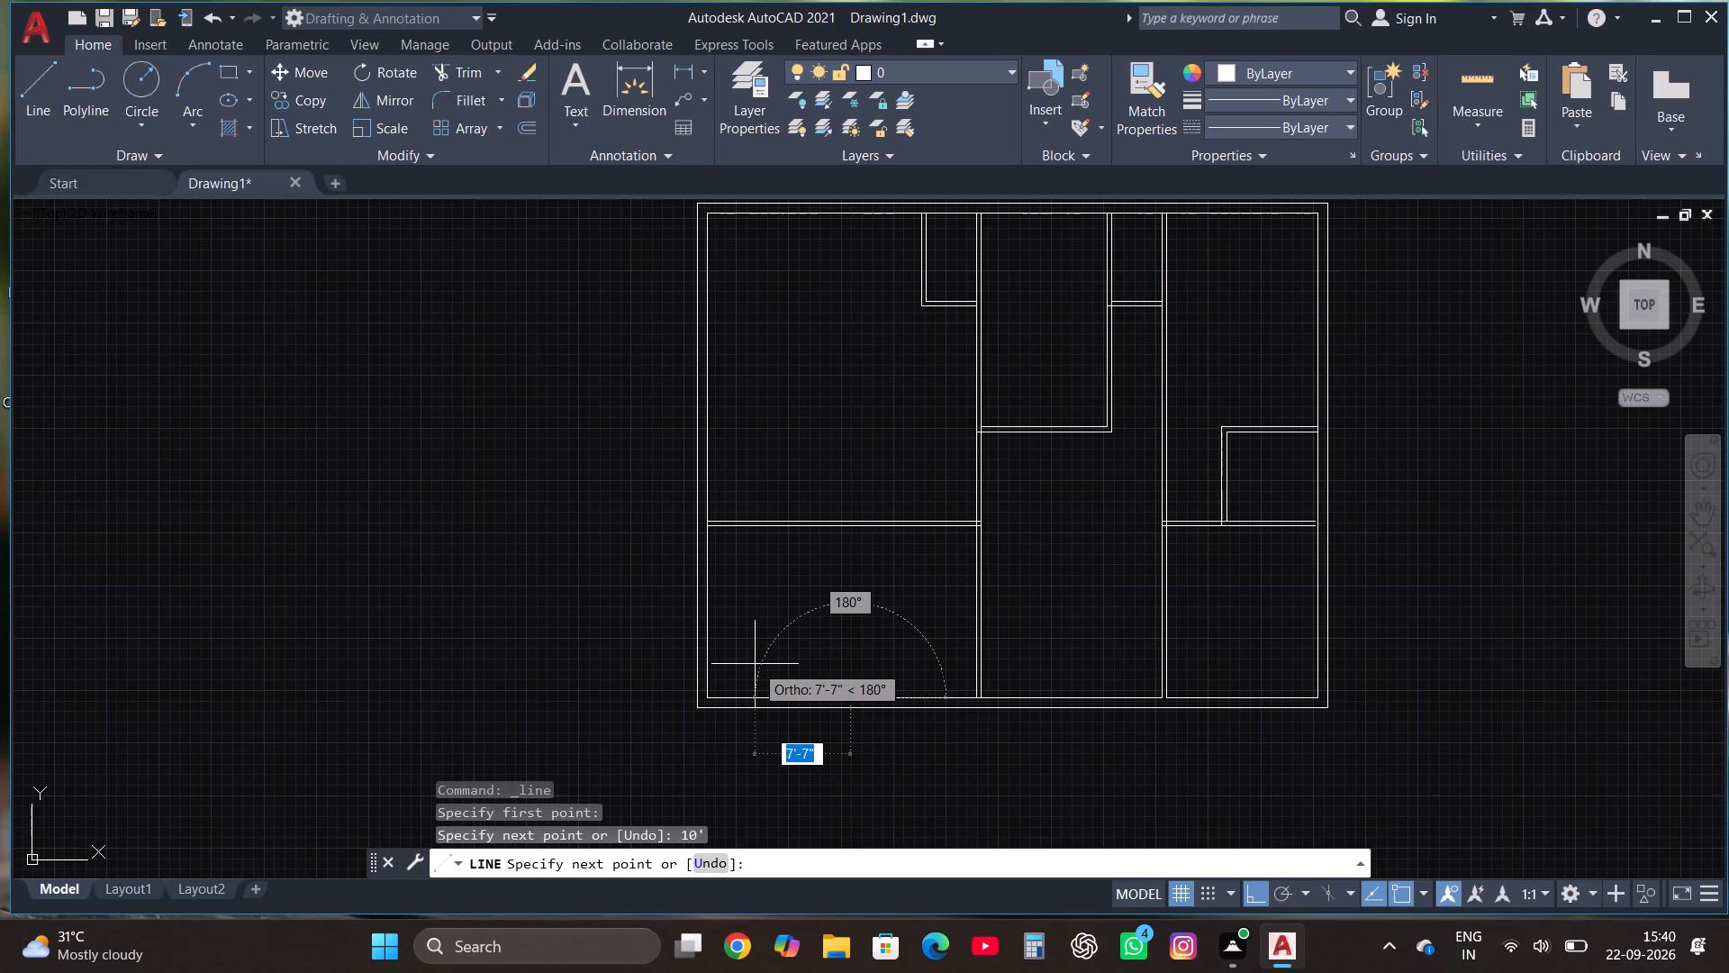
pyautogui.write("5'")
pyautogui.press('Return')
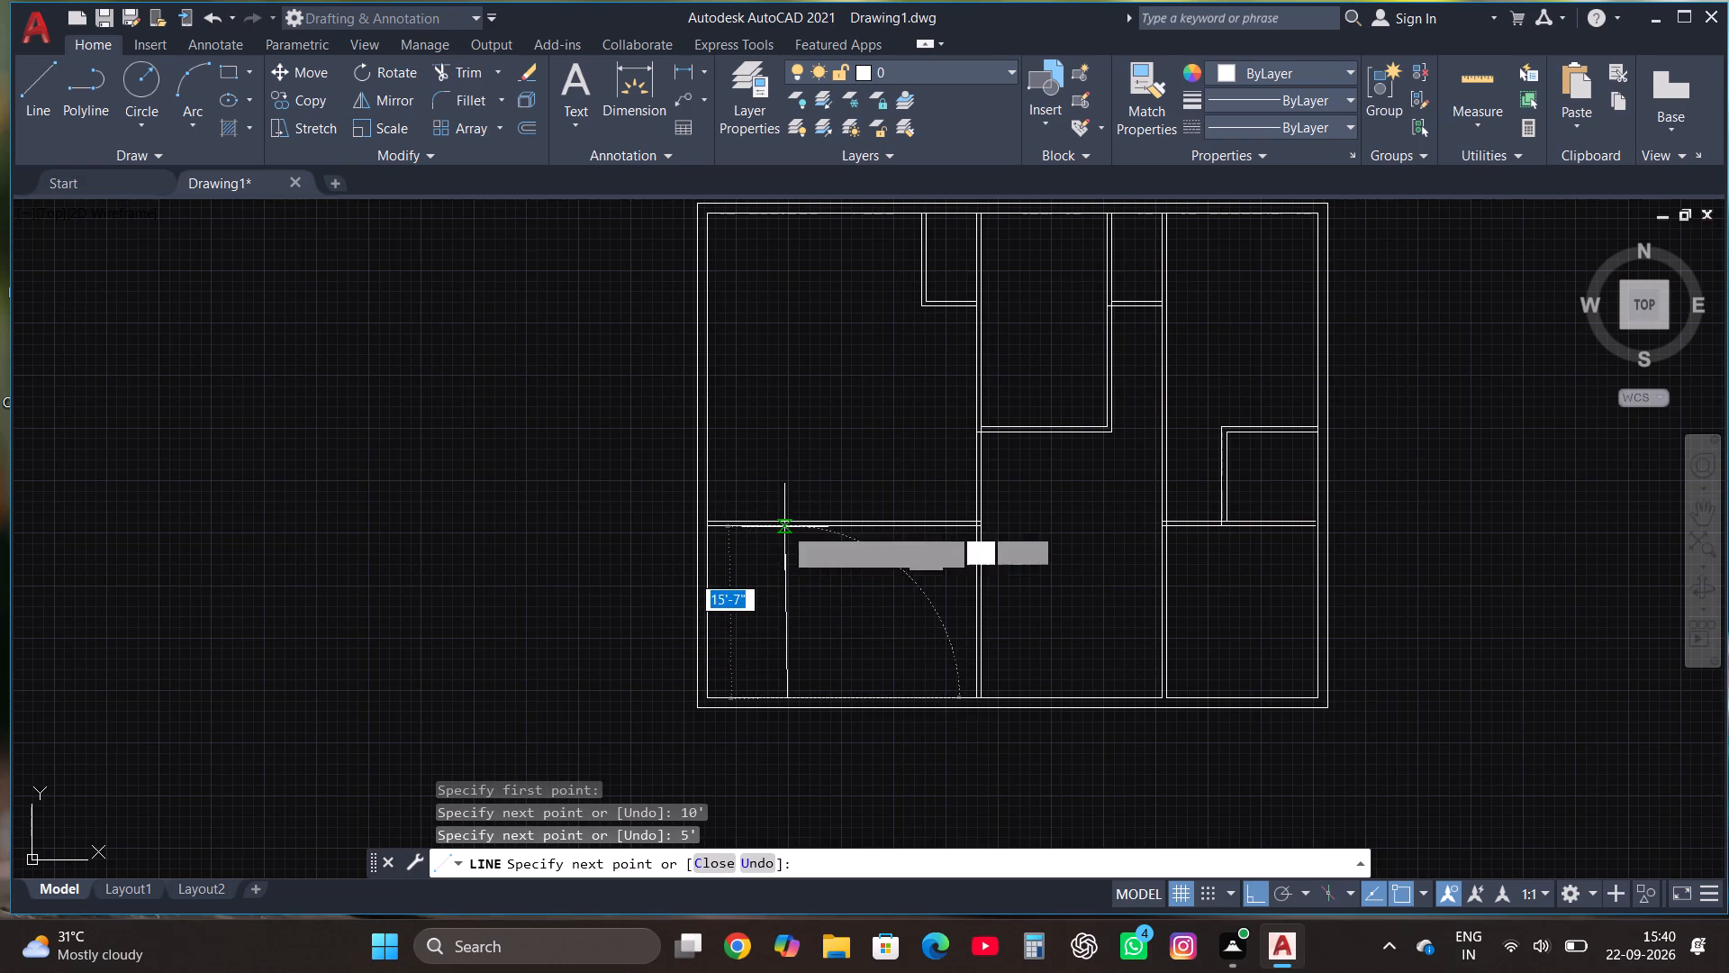
pyautogui.write("1'")
pyautogui.press('Return')
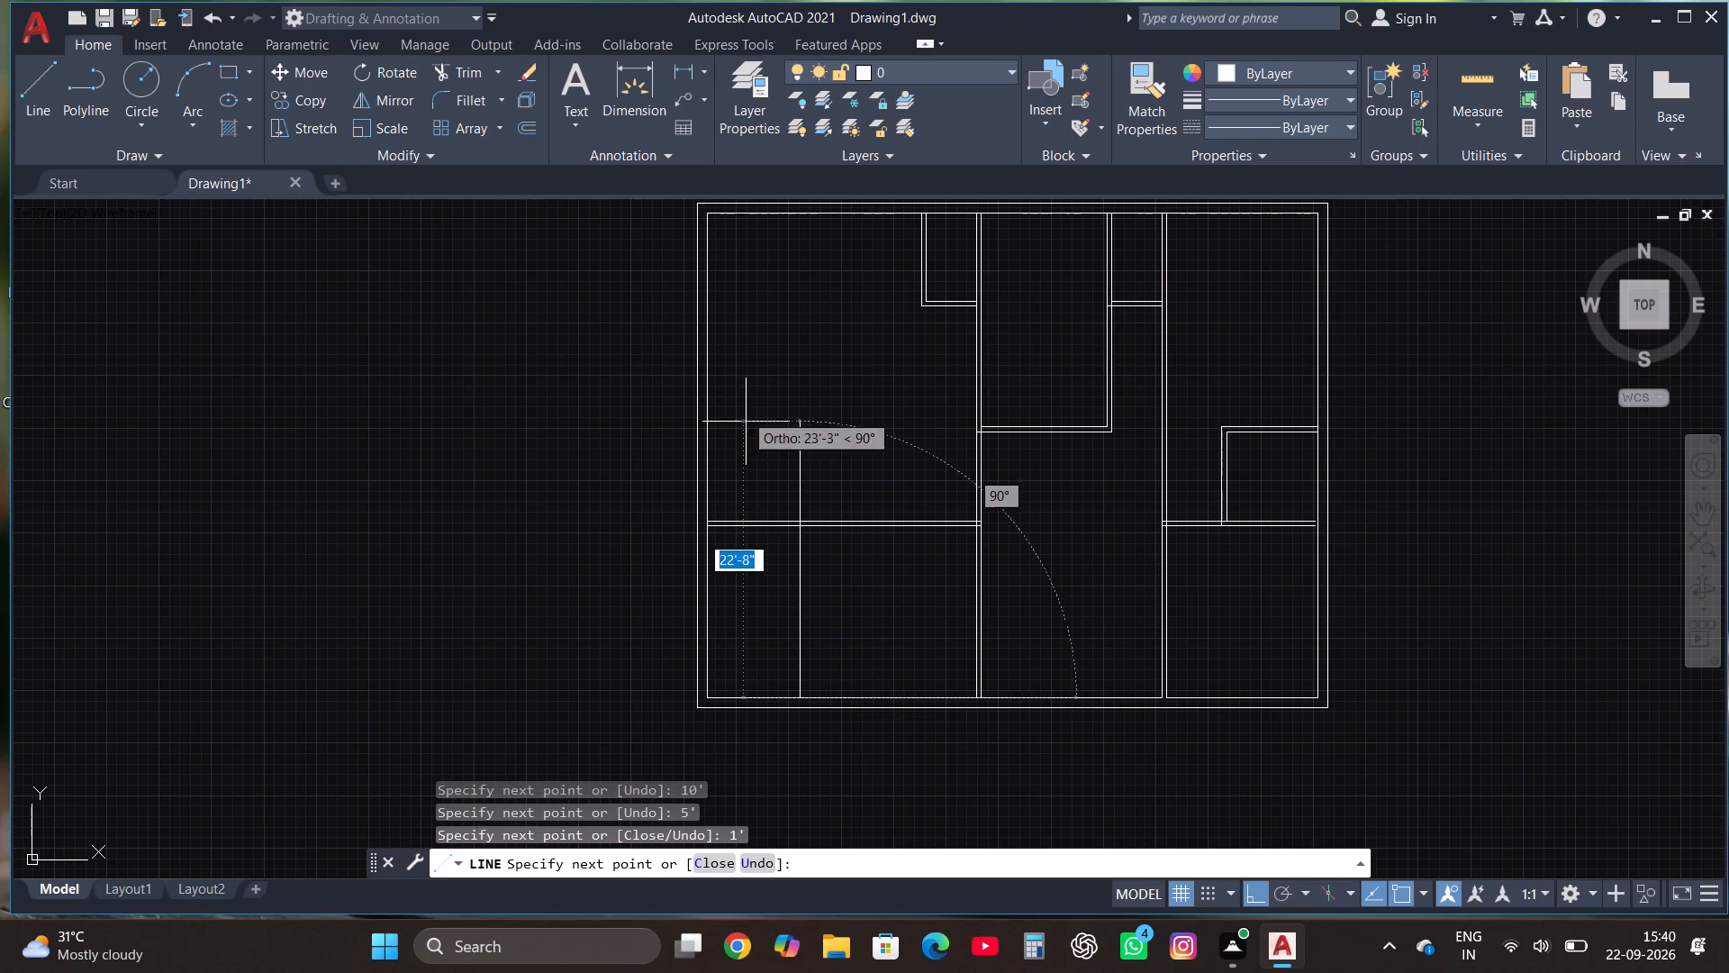
pyautogui.click(780, 477)
pyautogui.press('Escape')
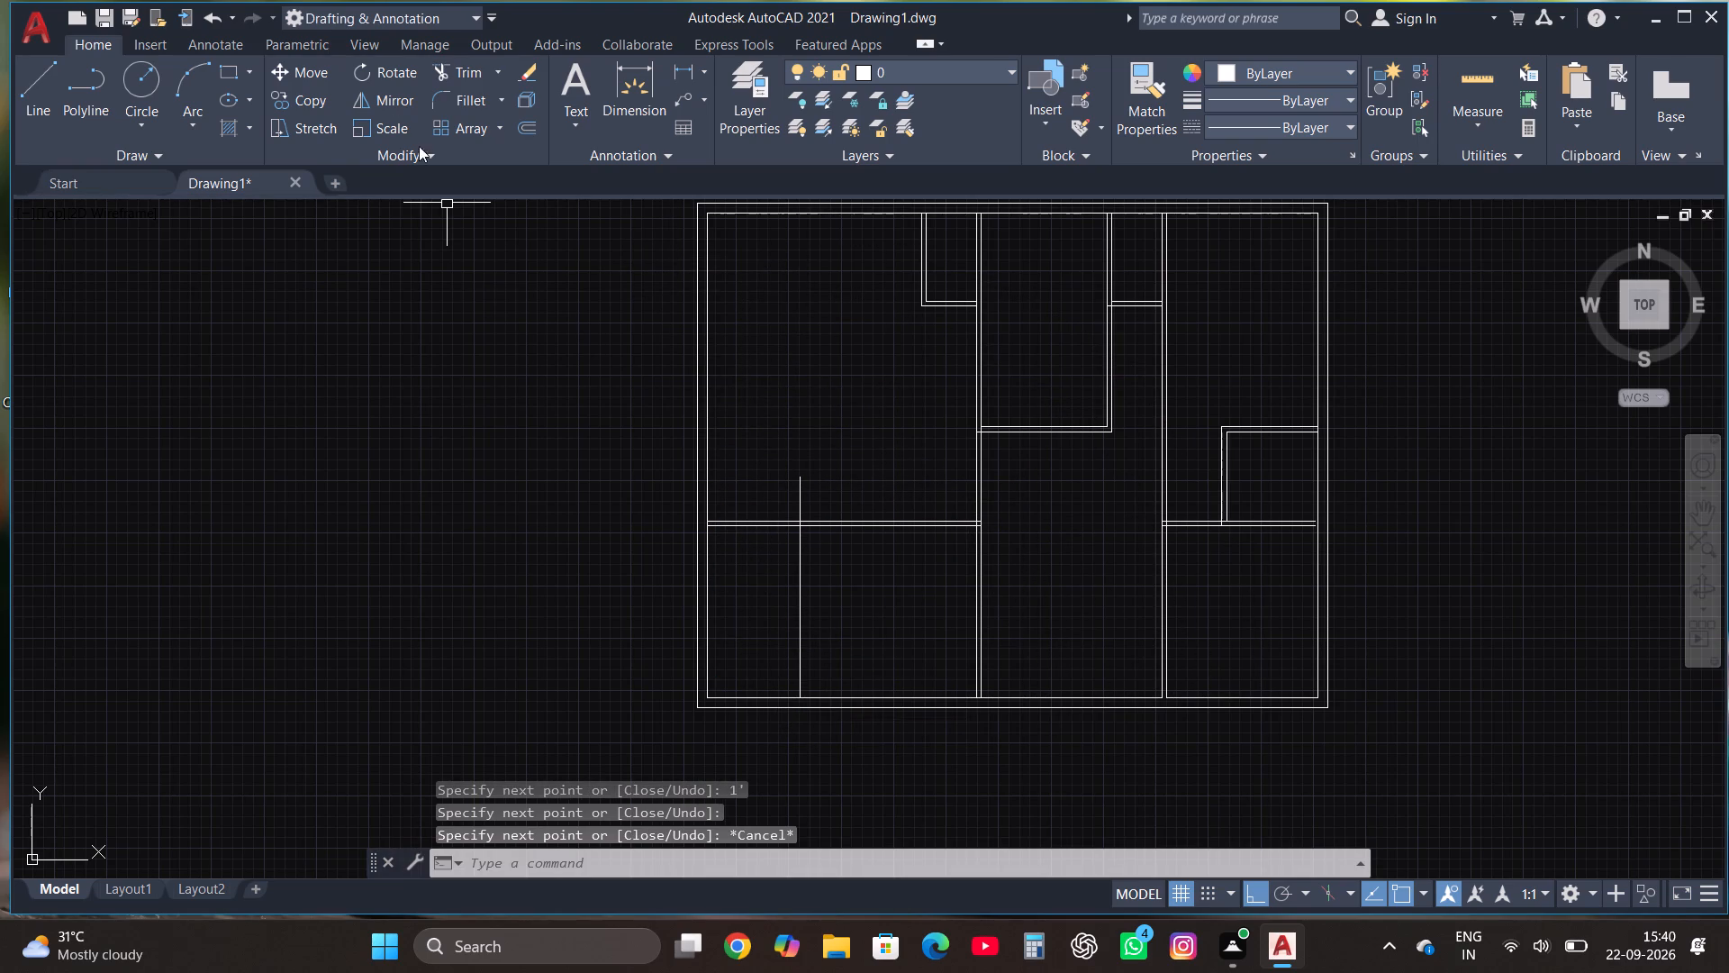
# Trim the new vertical line's overshoot above the lower-left horizontal partition.
pyautogui.click(467, 75)
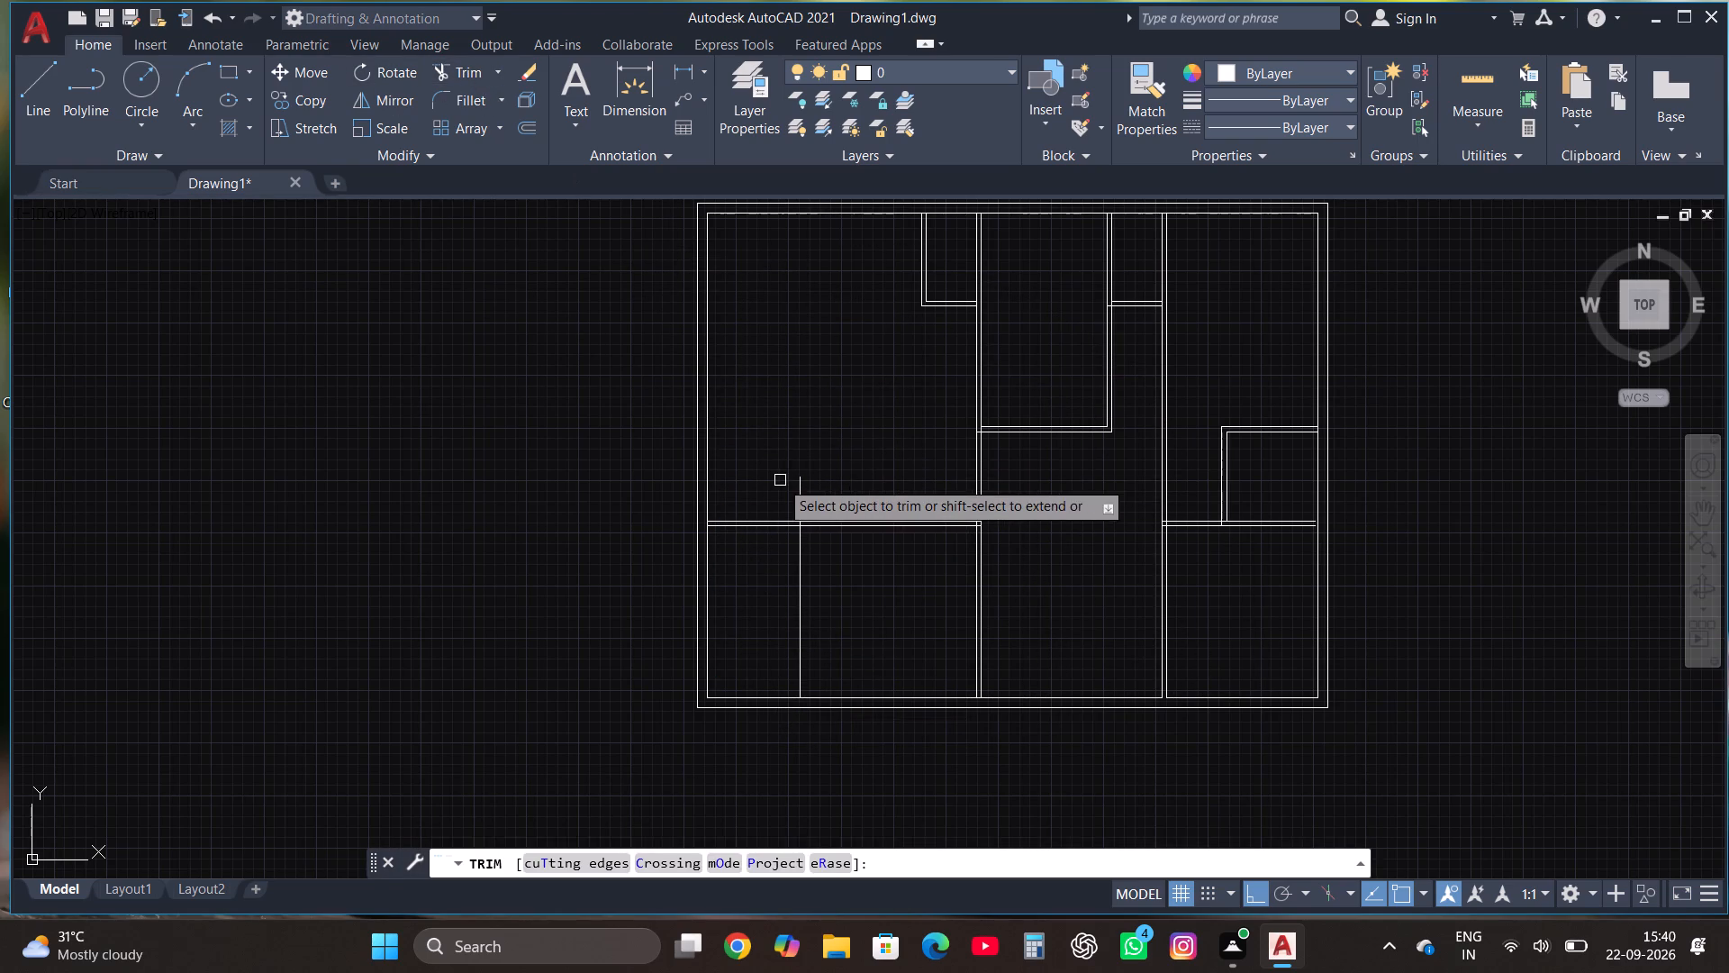
pyautogui.click(800, 486)
pyautogui.press('Escape')
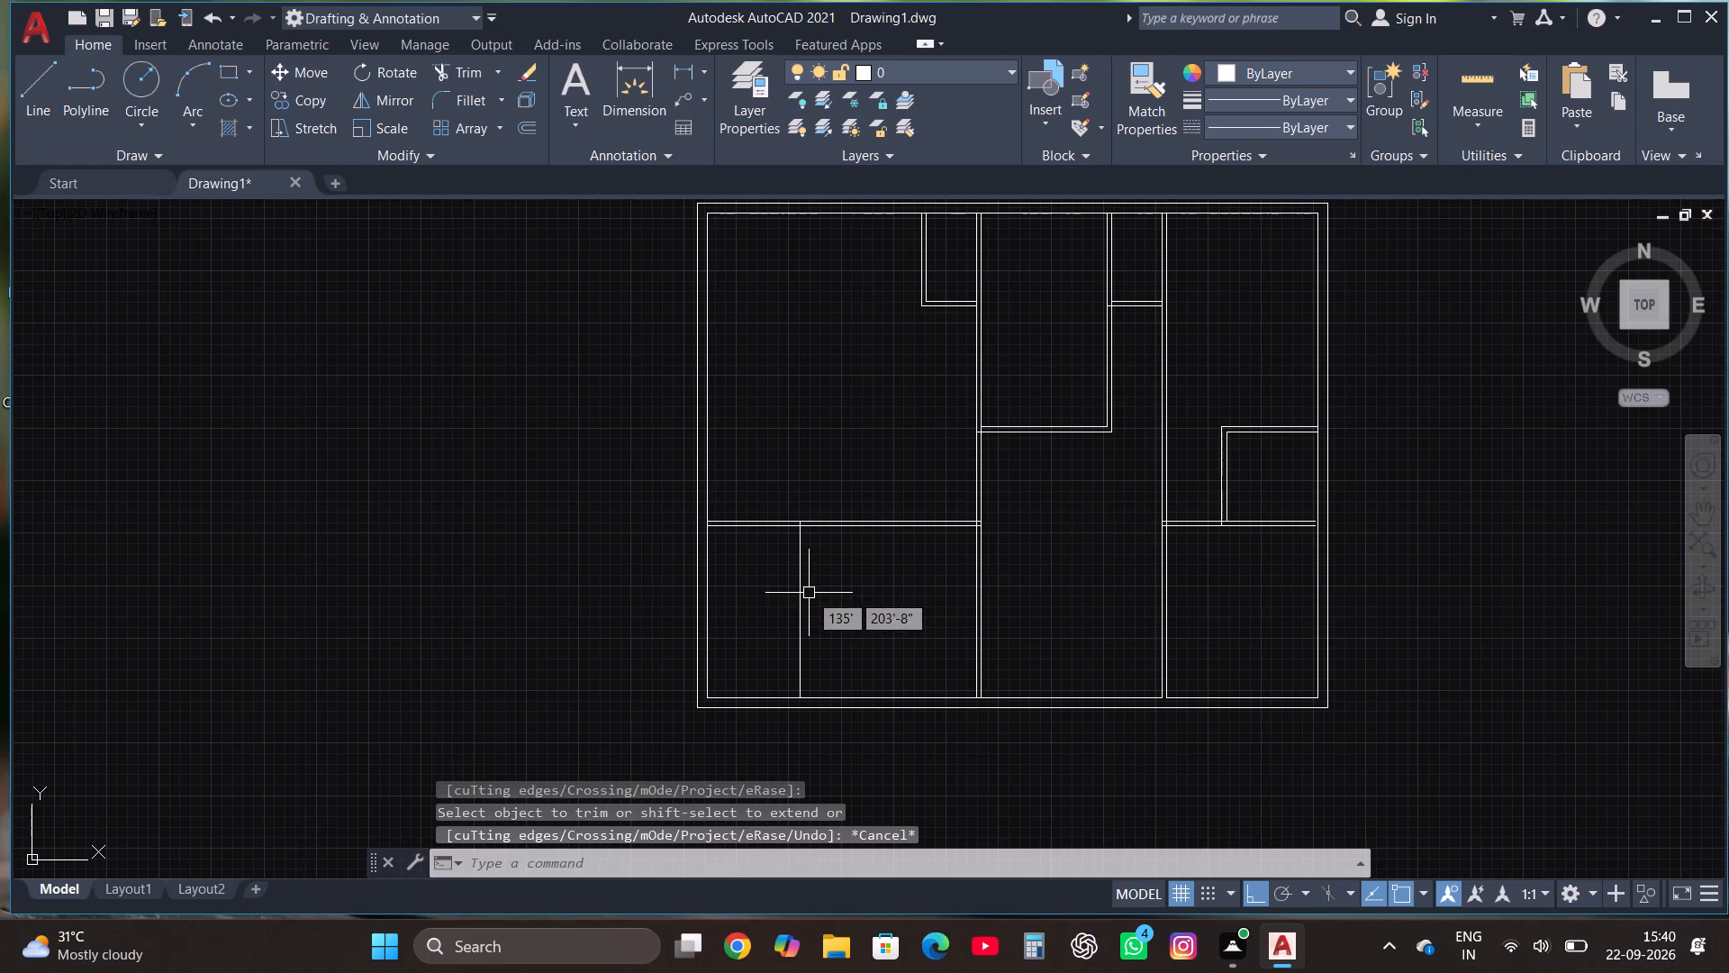
# Copy the new vertical line in the lower-left room 4.5" to the left as the partition's second face.
pyautogui.click(805, 591)
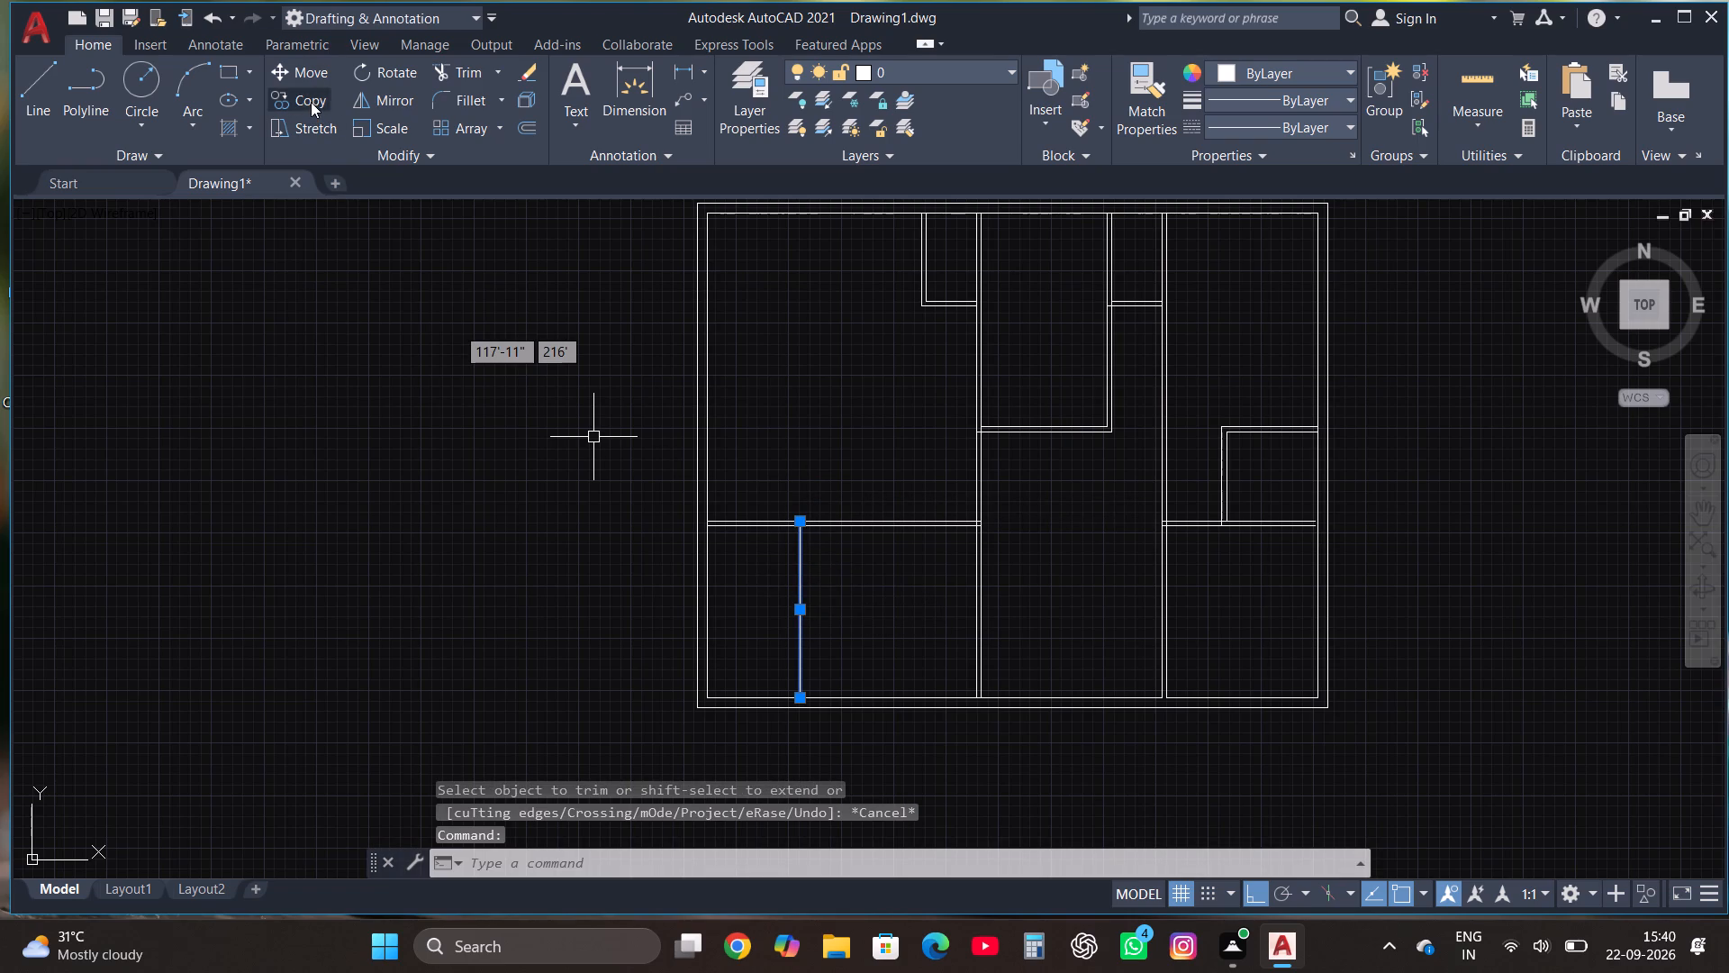
pyautogui.click(311, 102)
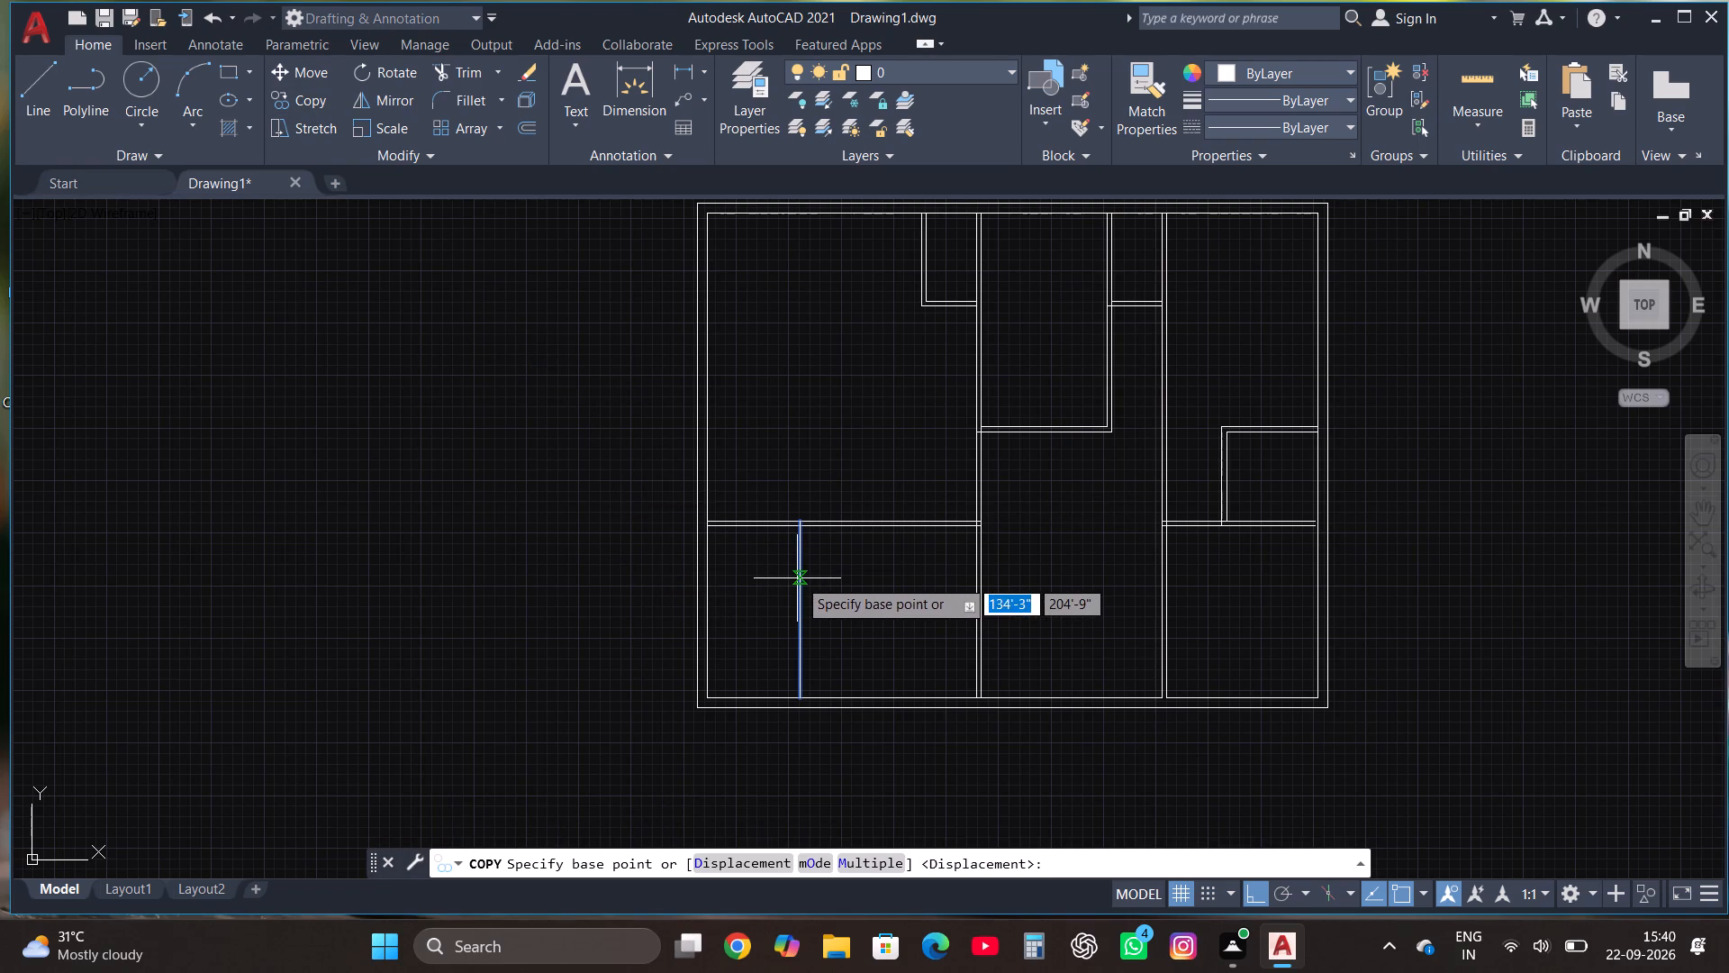
pyautogui.click(798, 578)
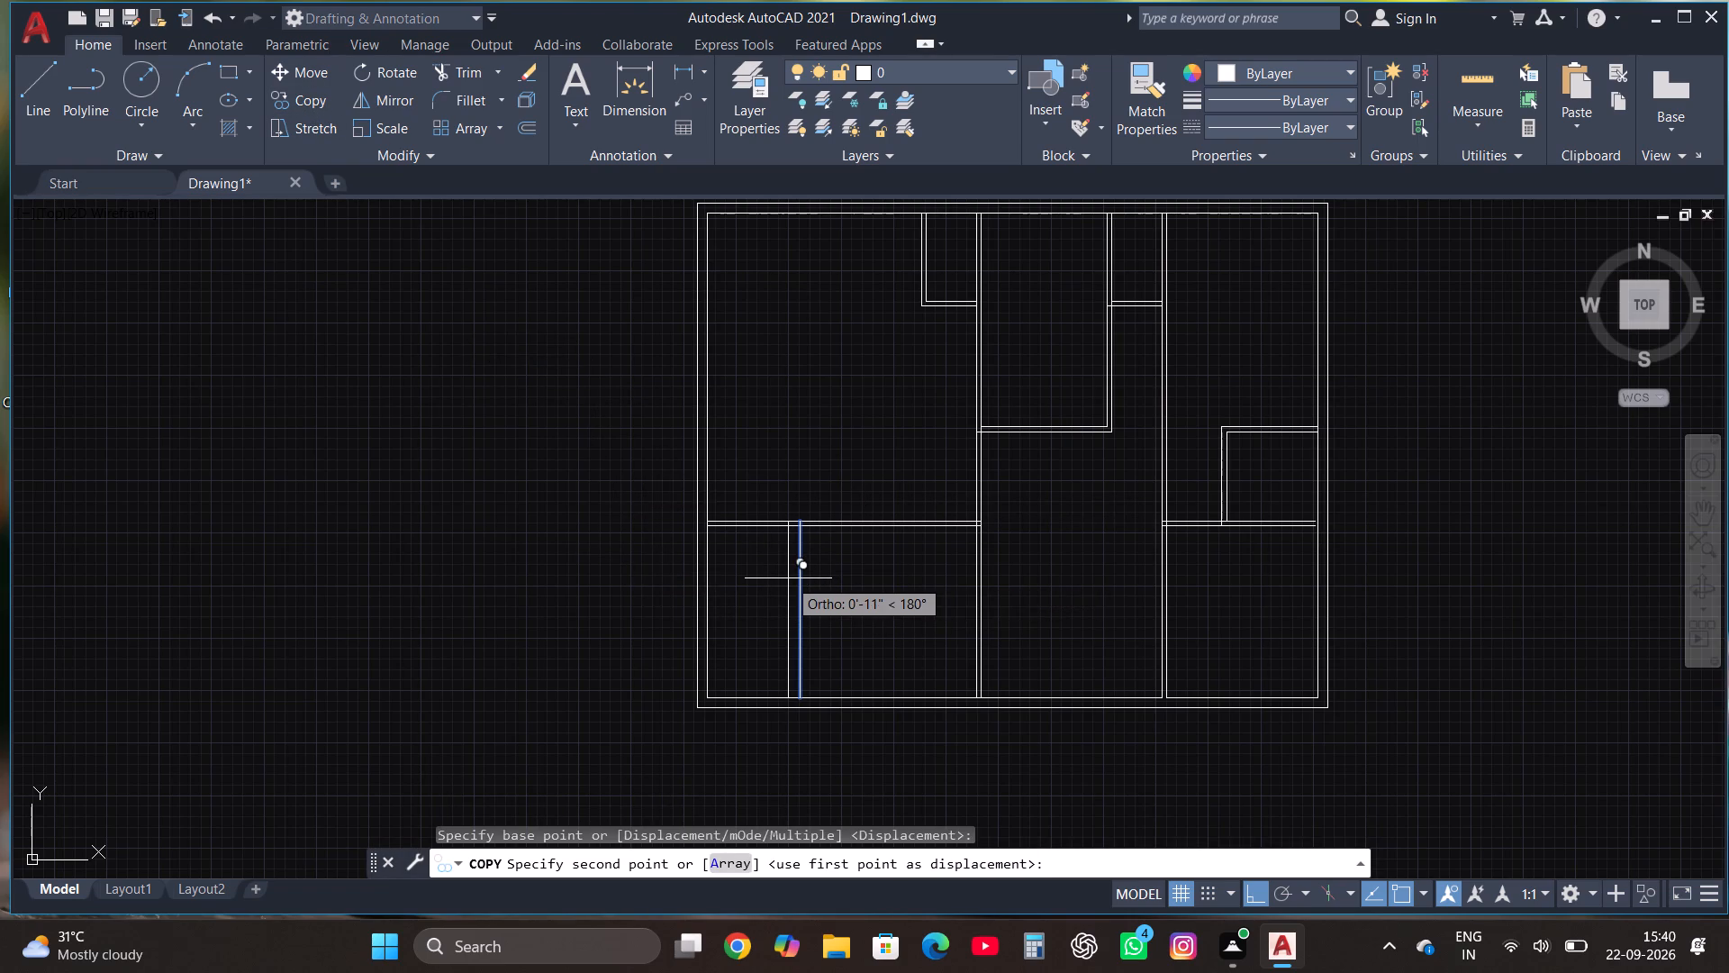
pyautogui.write('4.5"')
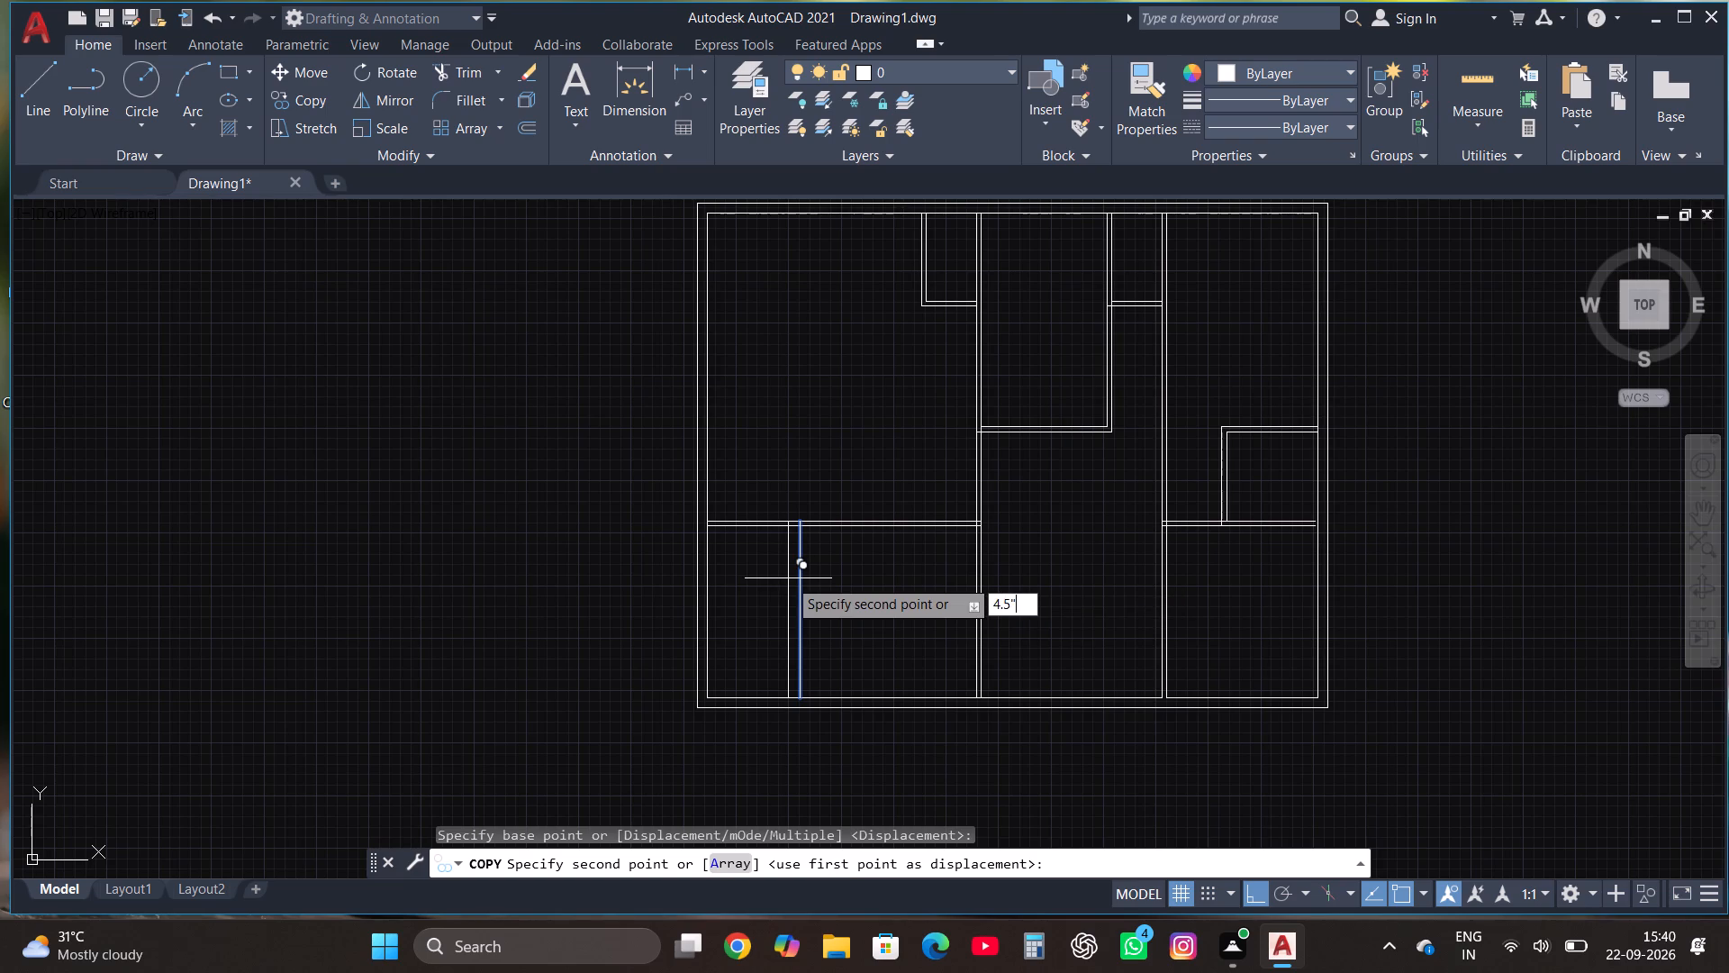
pyautogui.press('Return')
pyautogui.press('Escape')
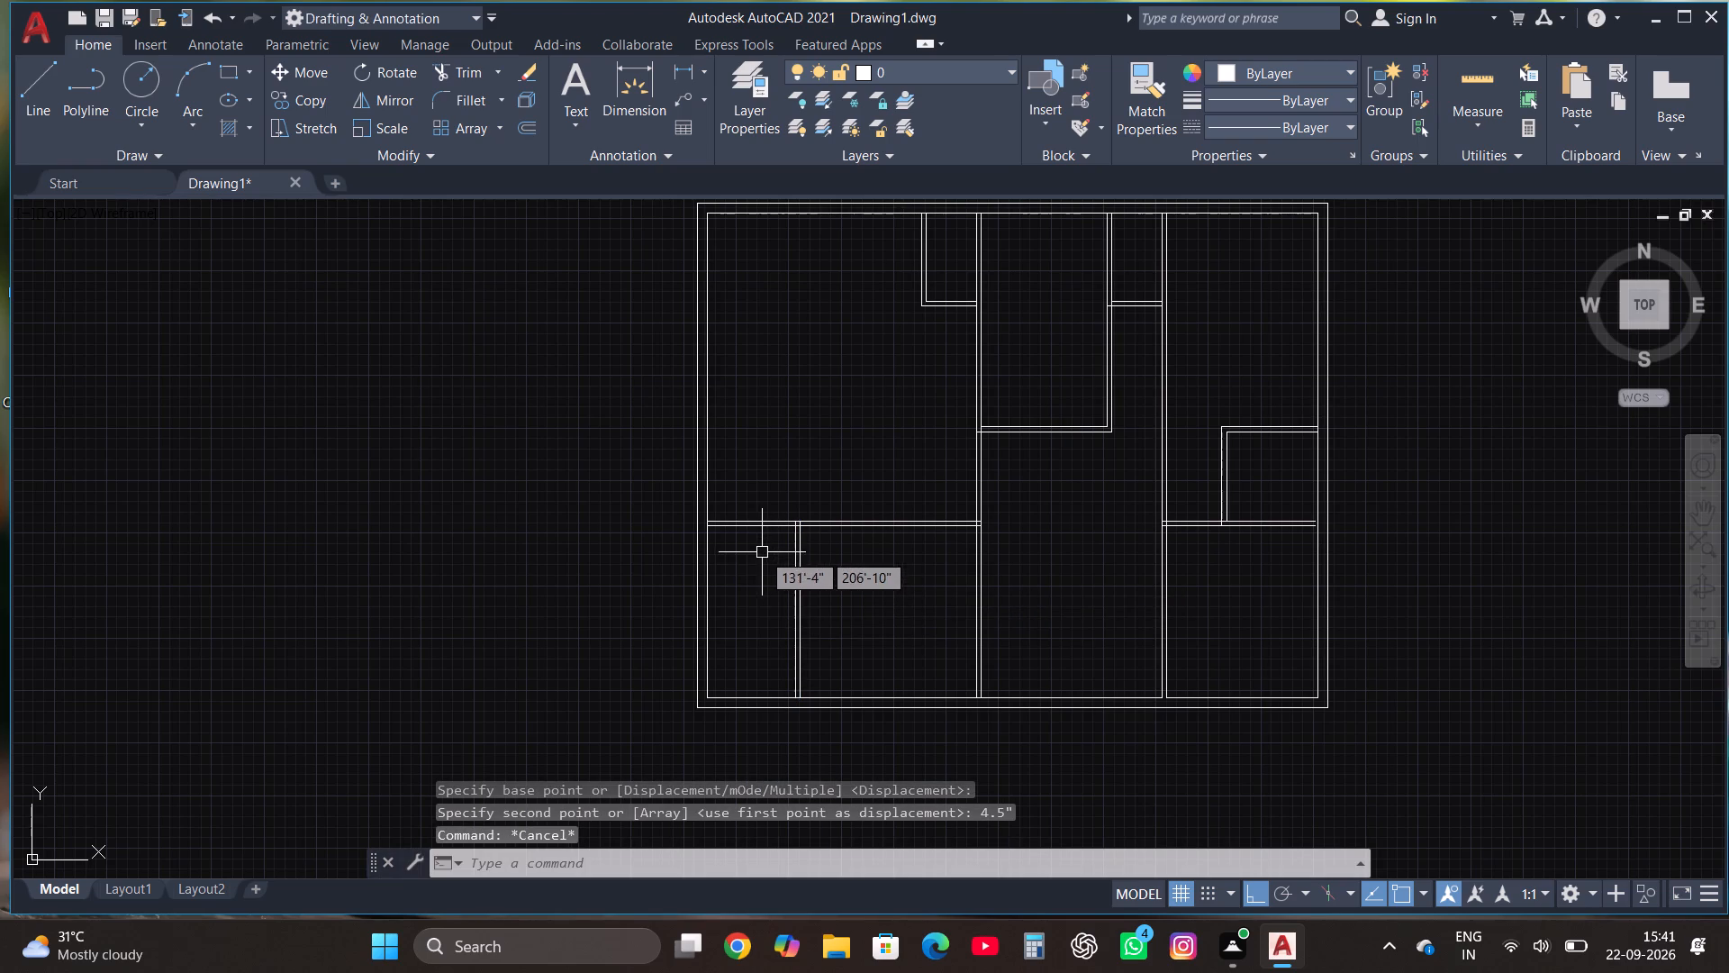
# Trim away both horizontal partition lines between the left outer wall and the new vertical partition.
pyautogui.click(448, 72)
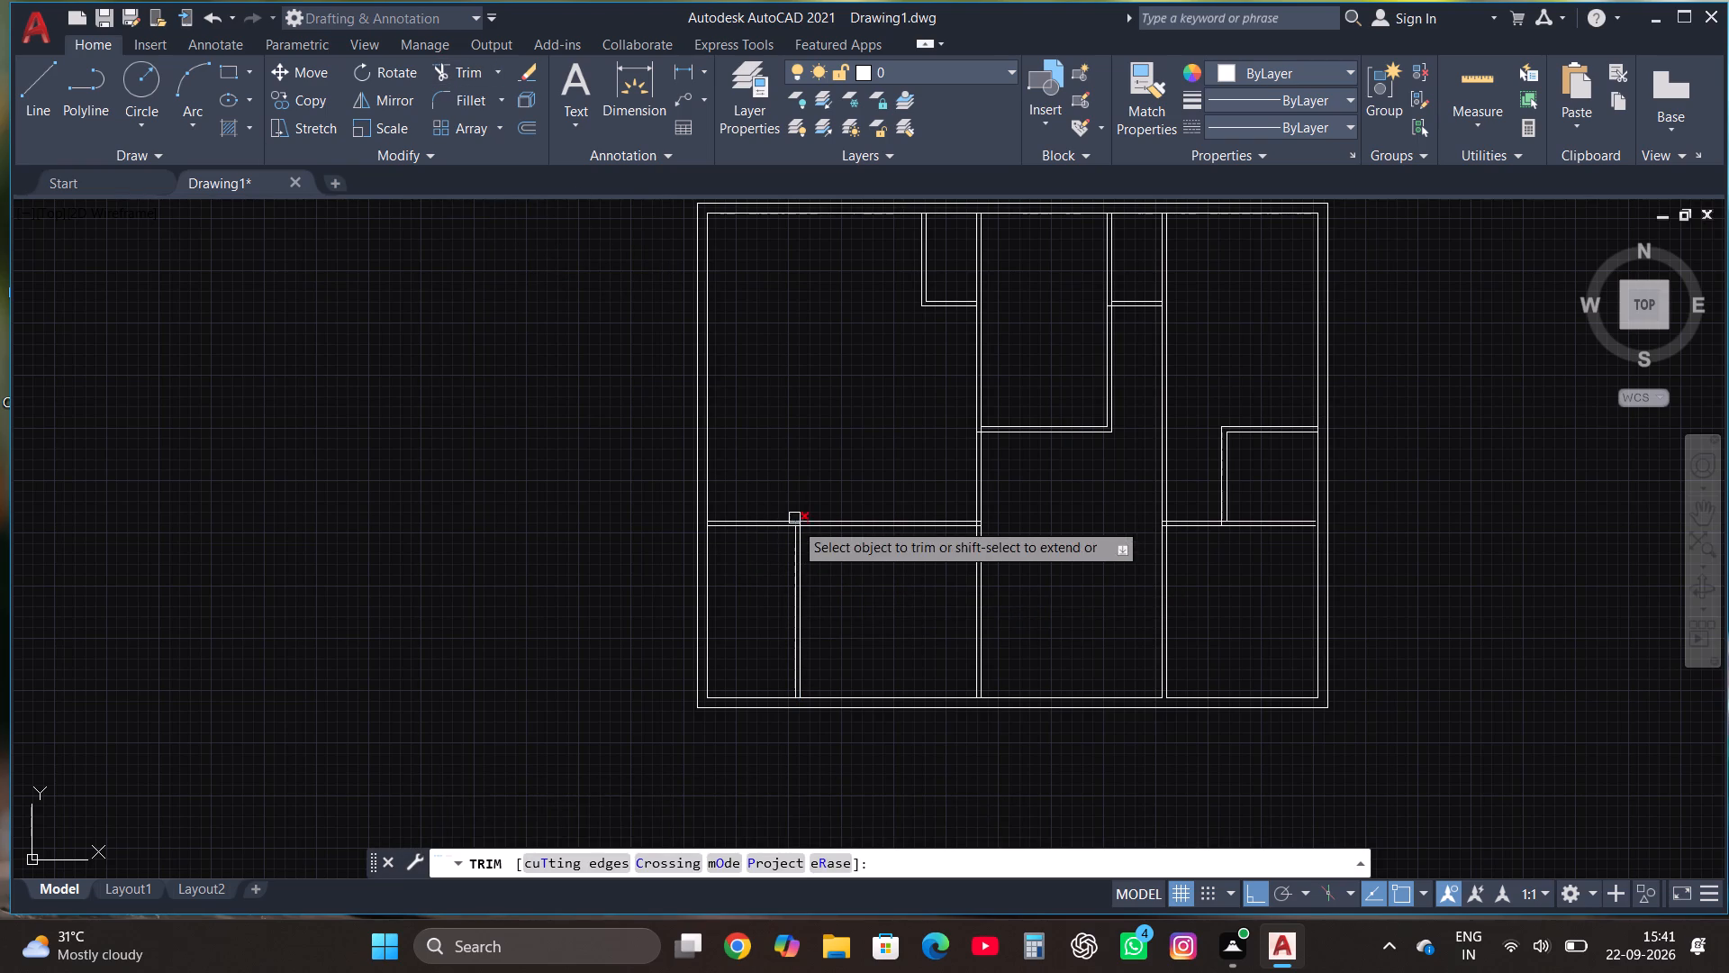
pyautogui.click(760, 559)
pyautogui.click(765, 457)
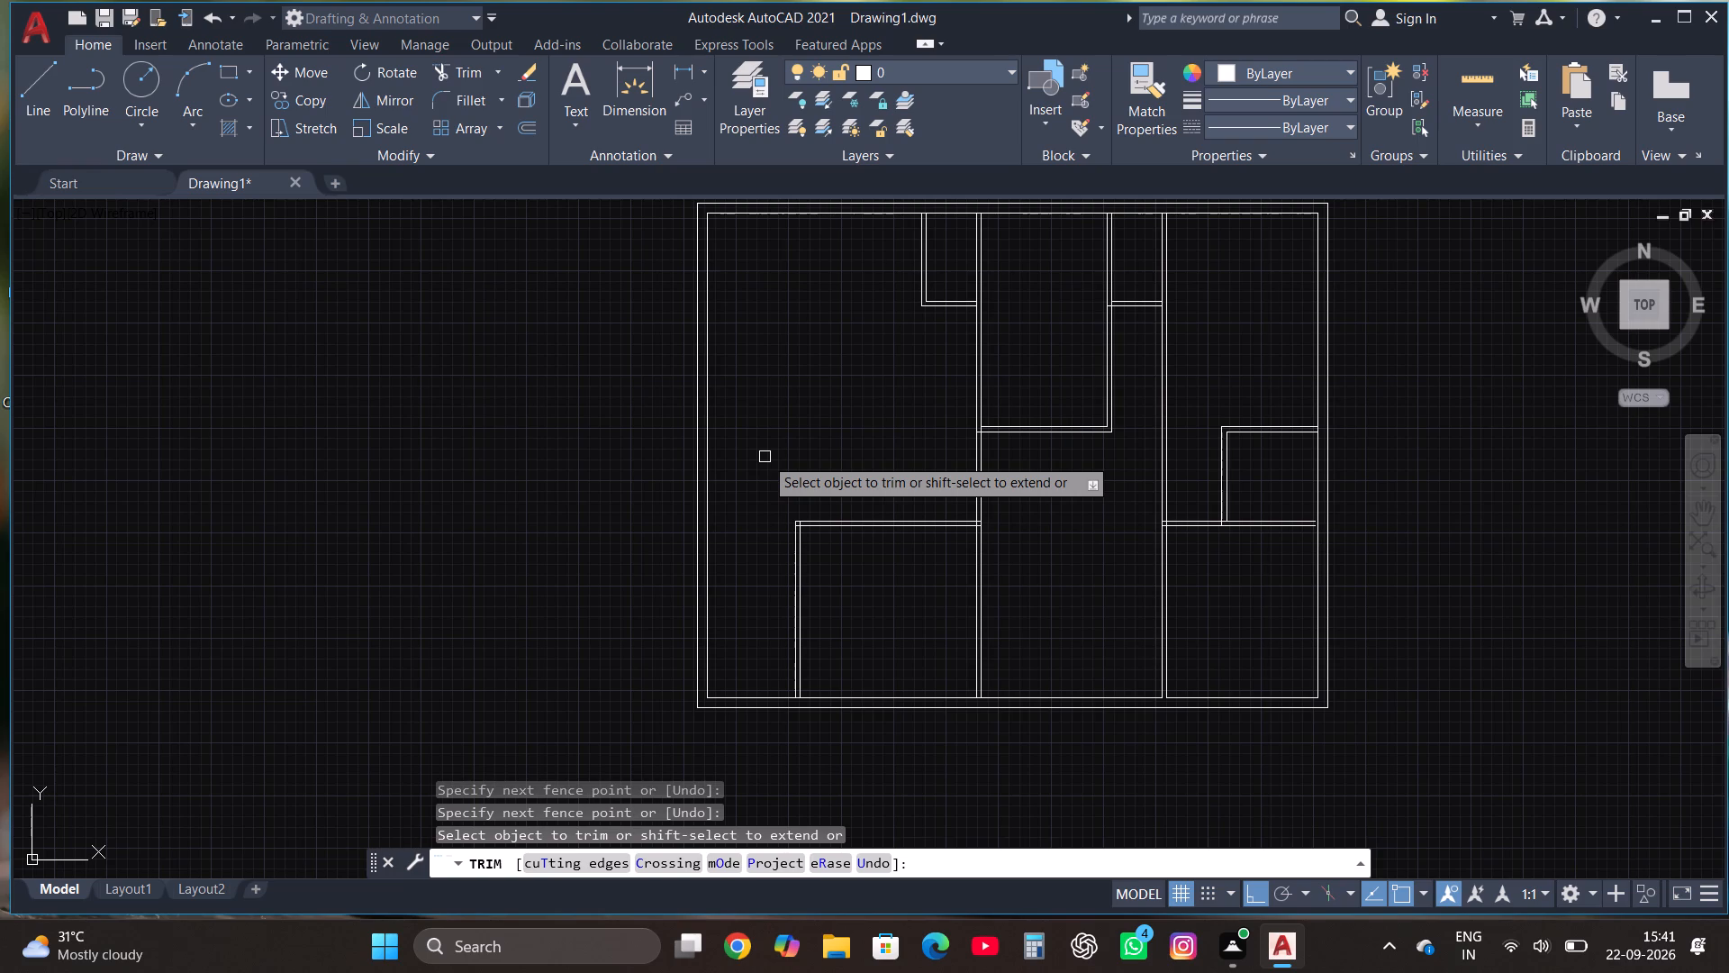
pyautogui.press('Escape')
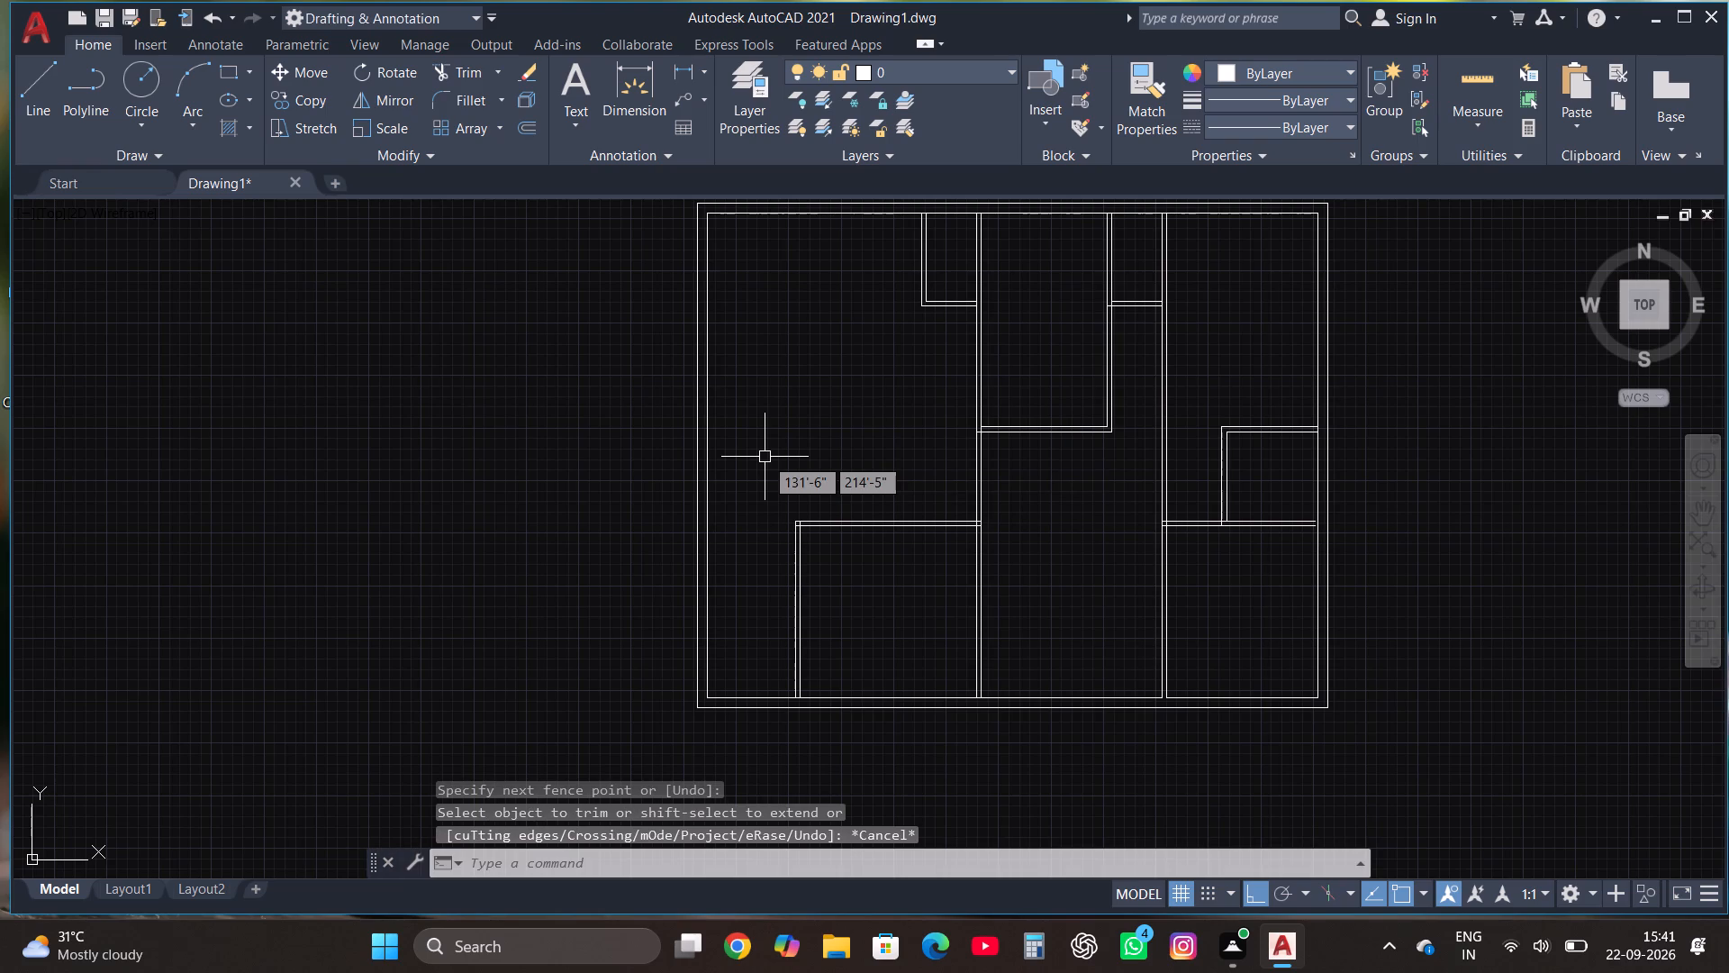
# Draw two horizontal lines from the new vertical partition's top, along both faces of the horizontal partition, left past the outer wall.
pyautogui.scroll(1, 765, 457)
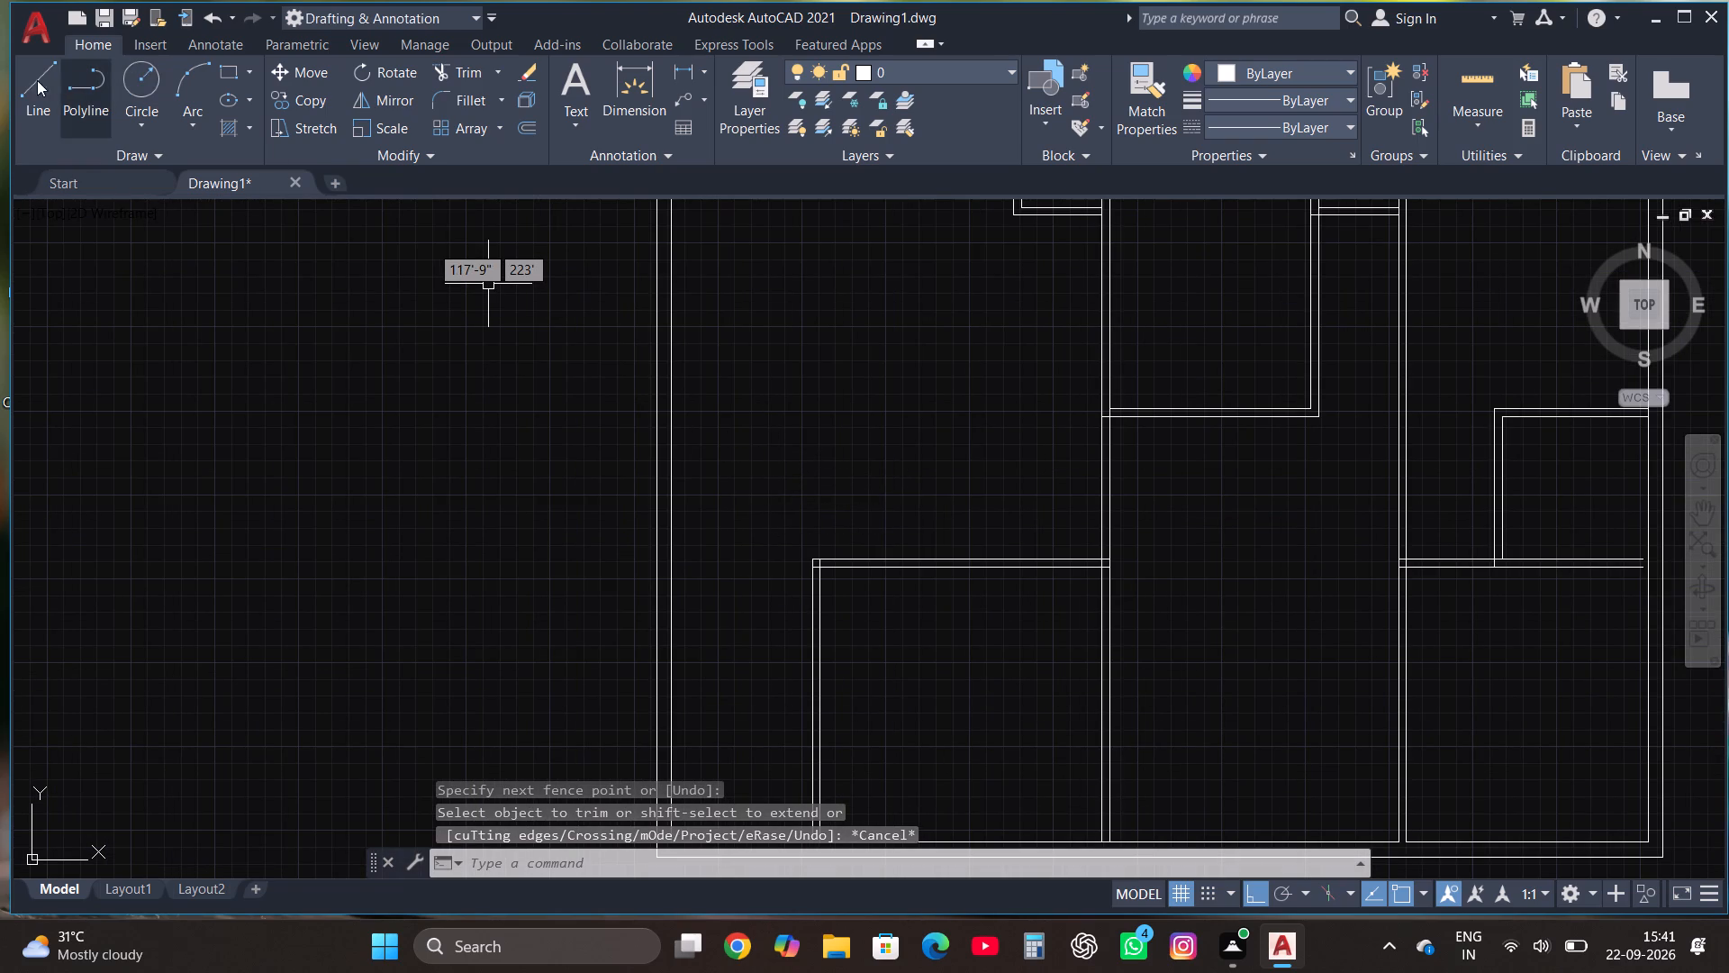
pyautogui.click(28, 97)
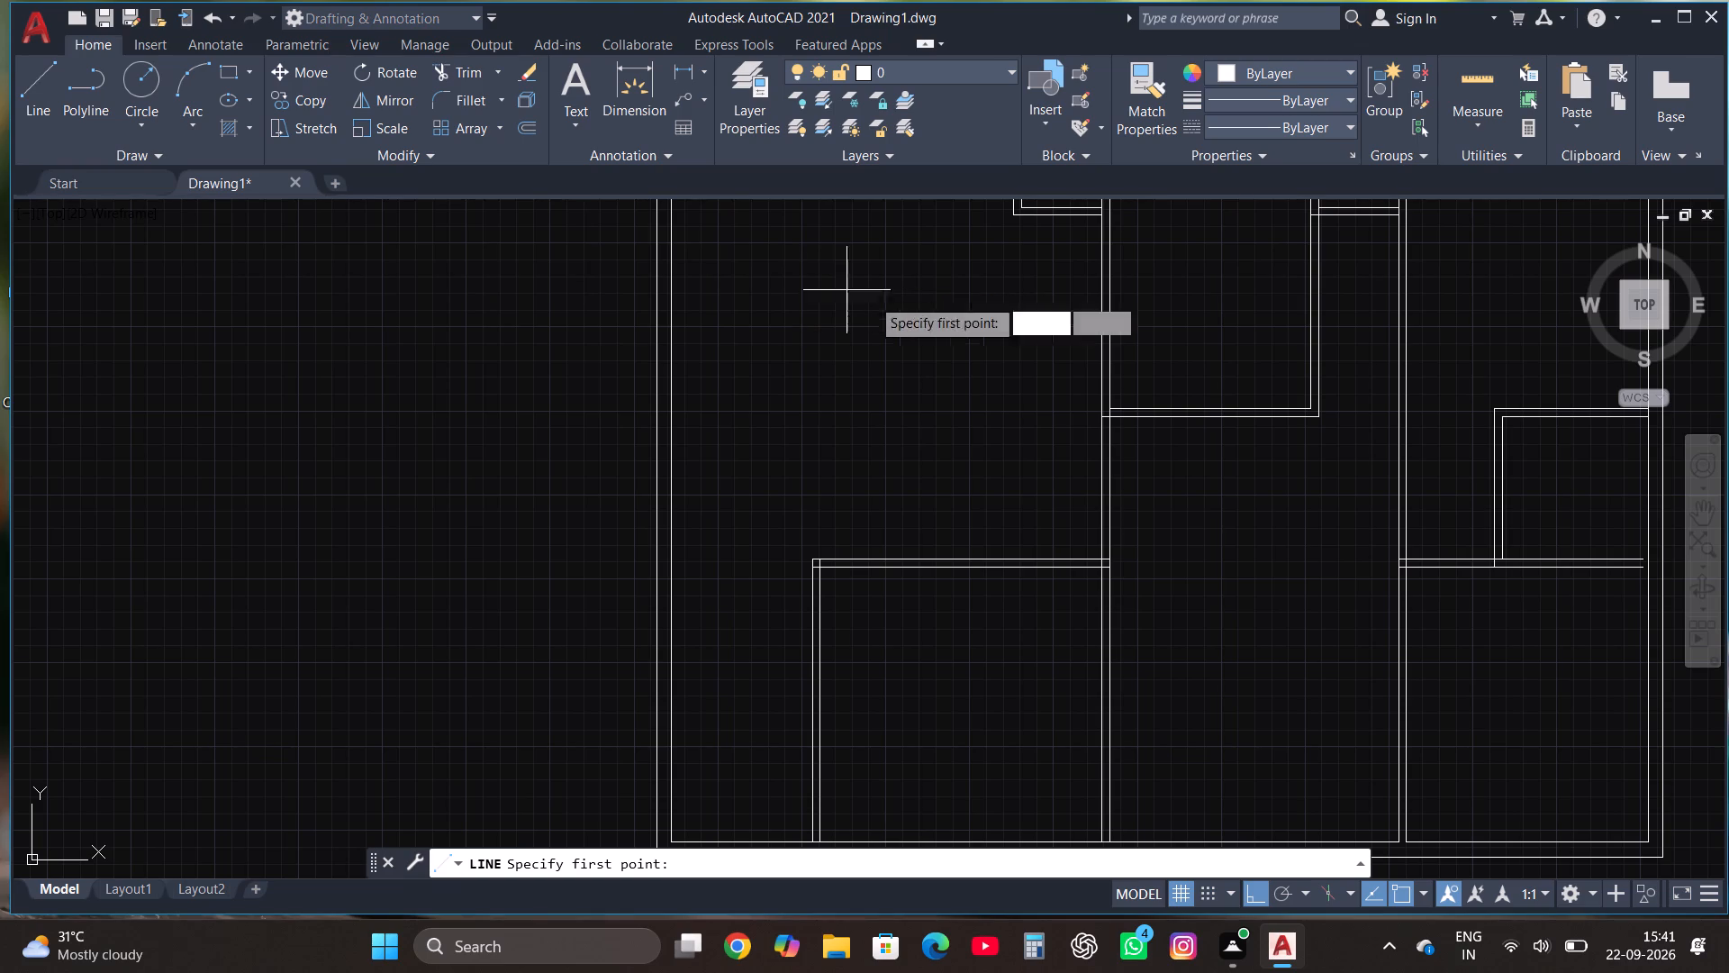
pyautogui.scroll(1, 796, 645)
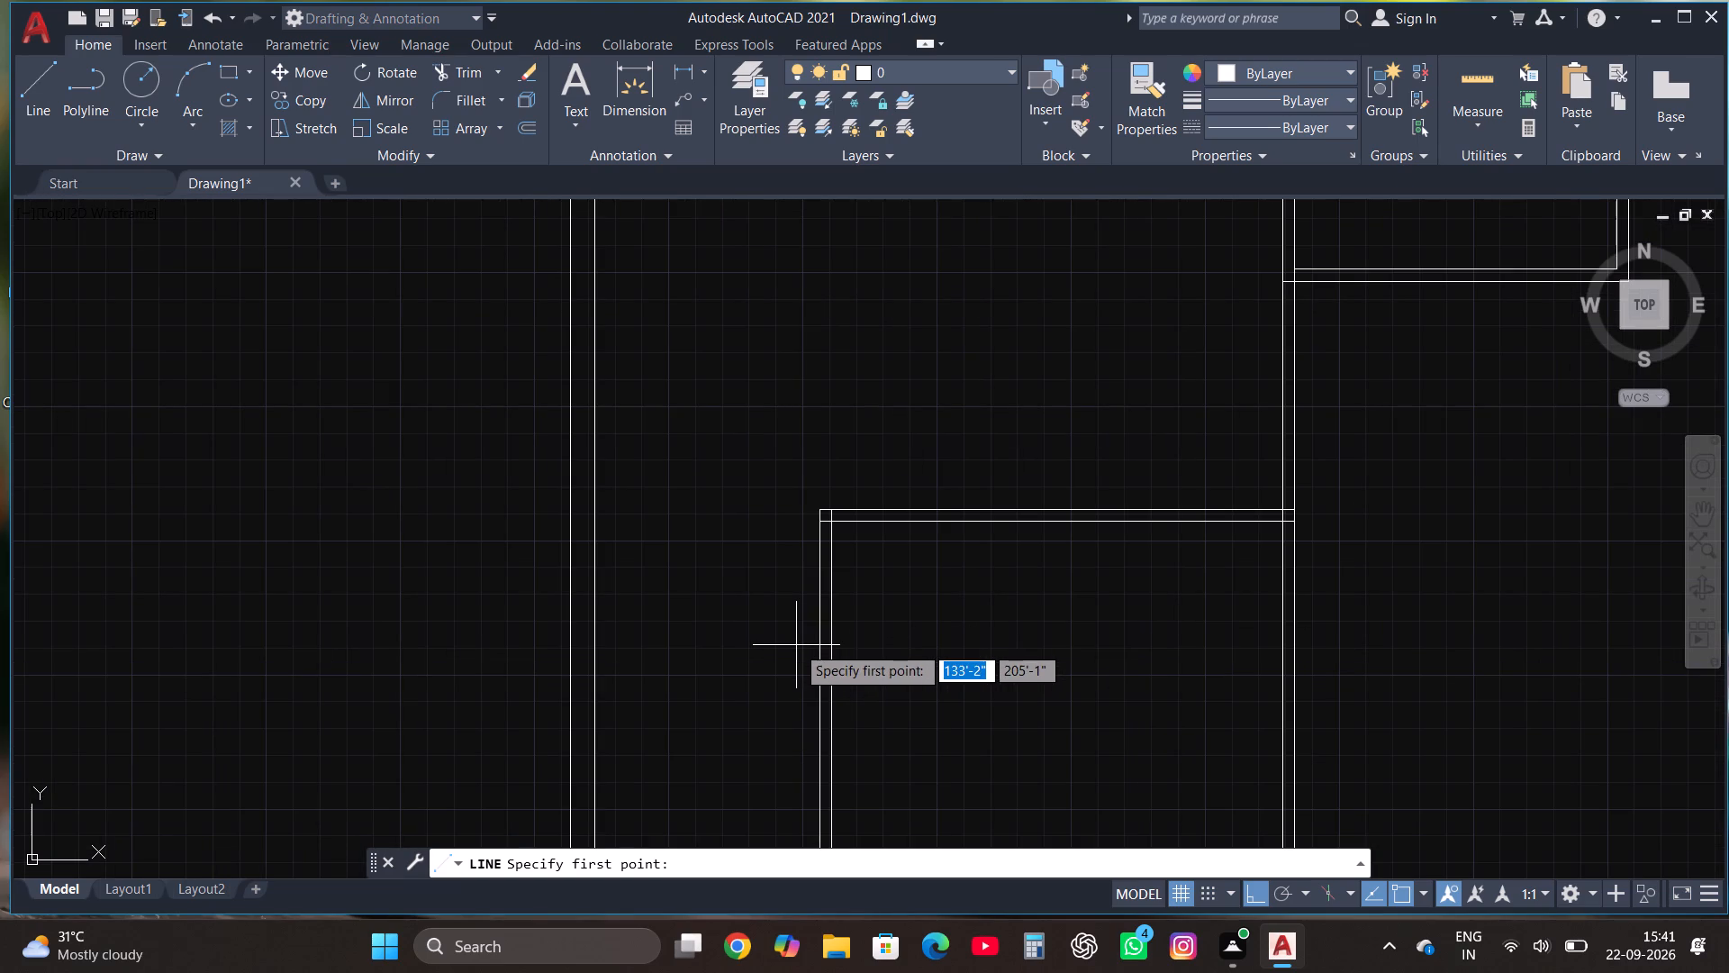
pyautogui.click(815, 524)
pyautogui.click(504, 528)
pyautogui.press('Escape')
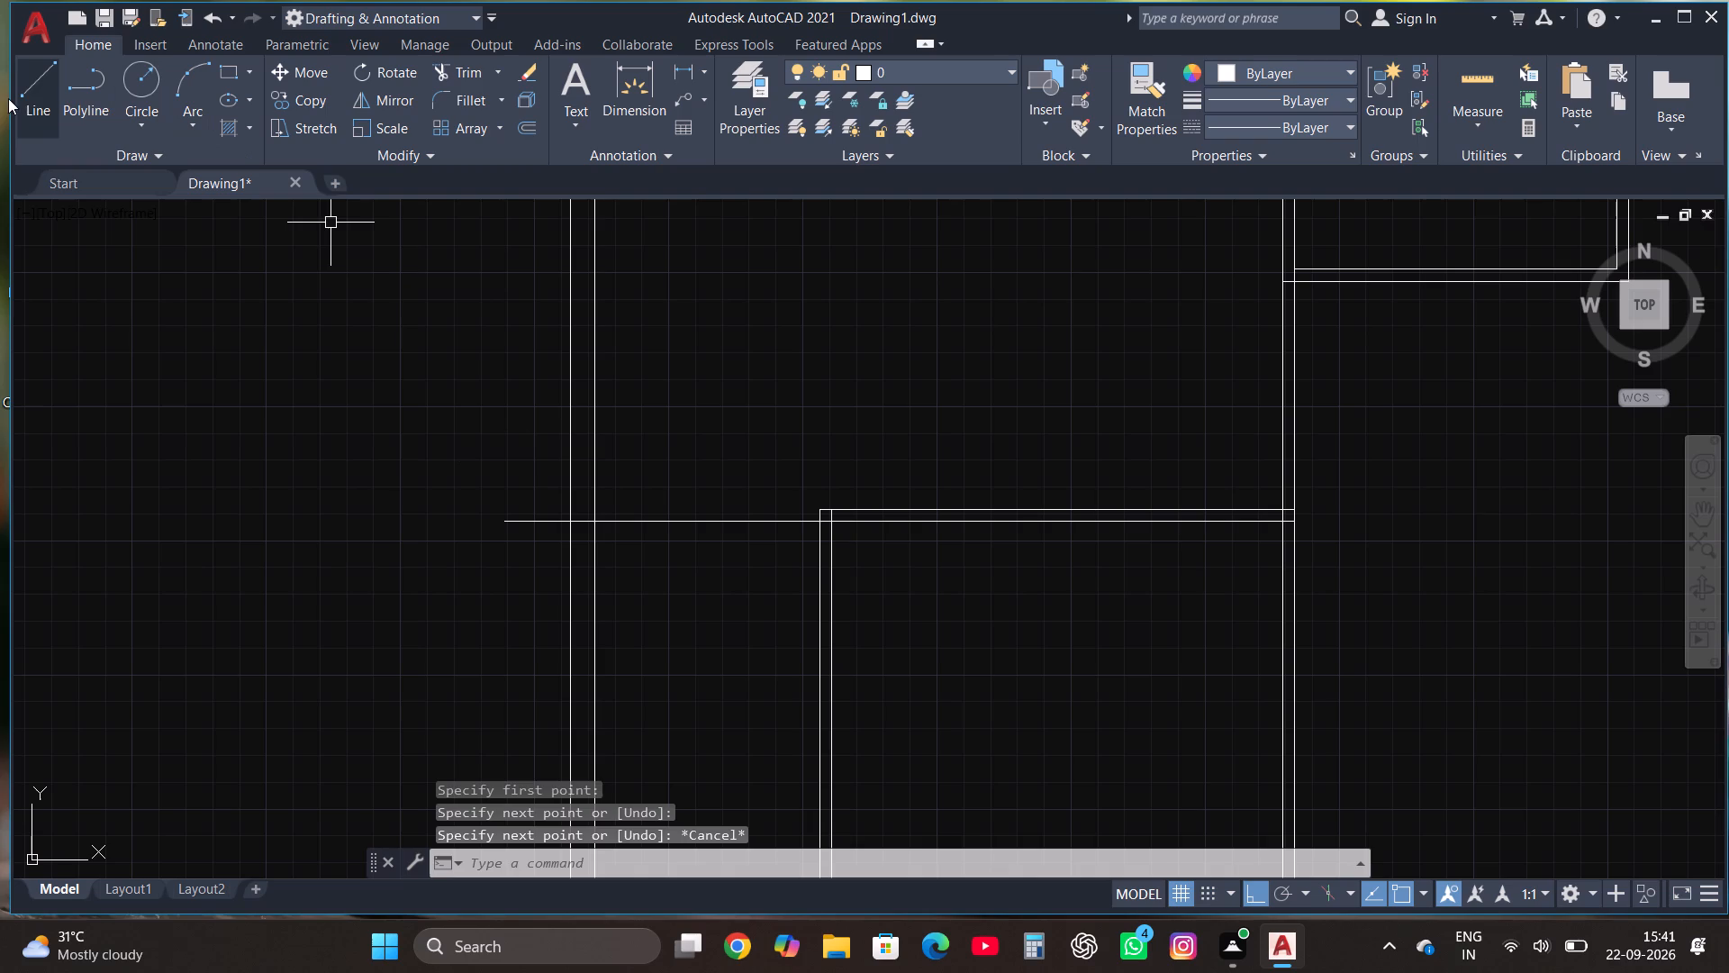
pyautogui.click(31, 96)
pyautogui.scroll(-1, 1124, 346)
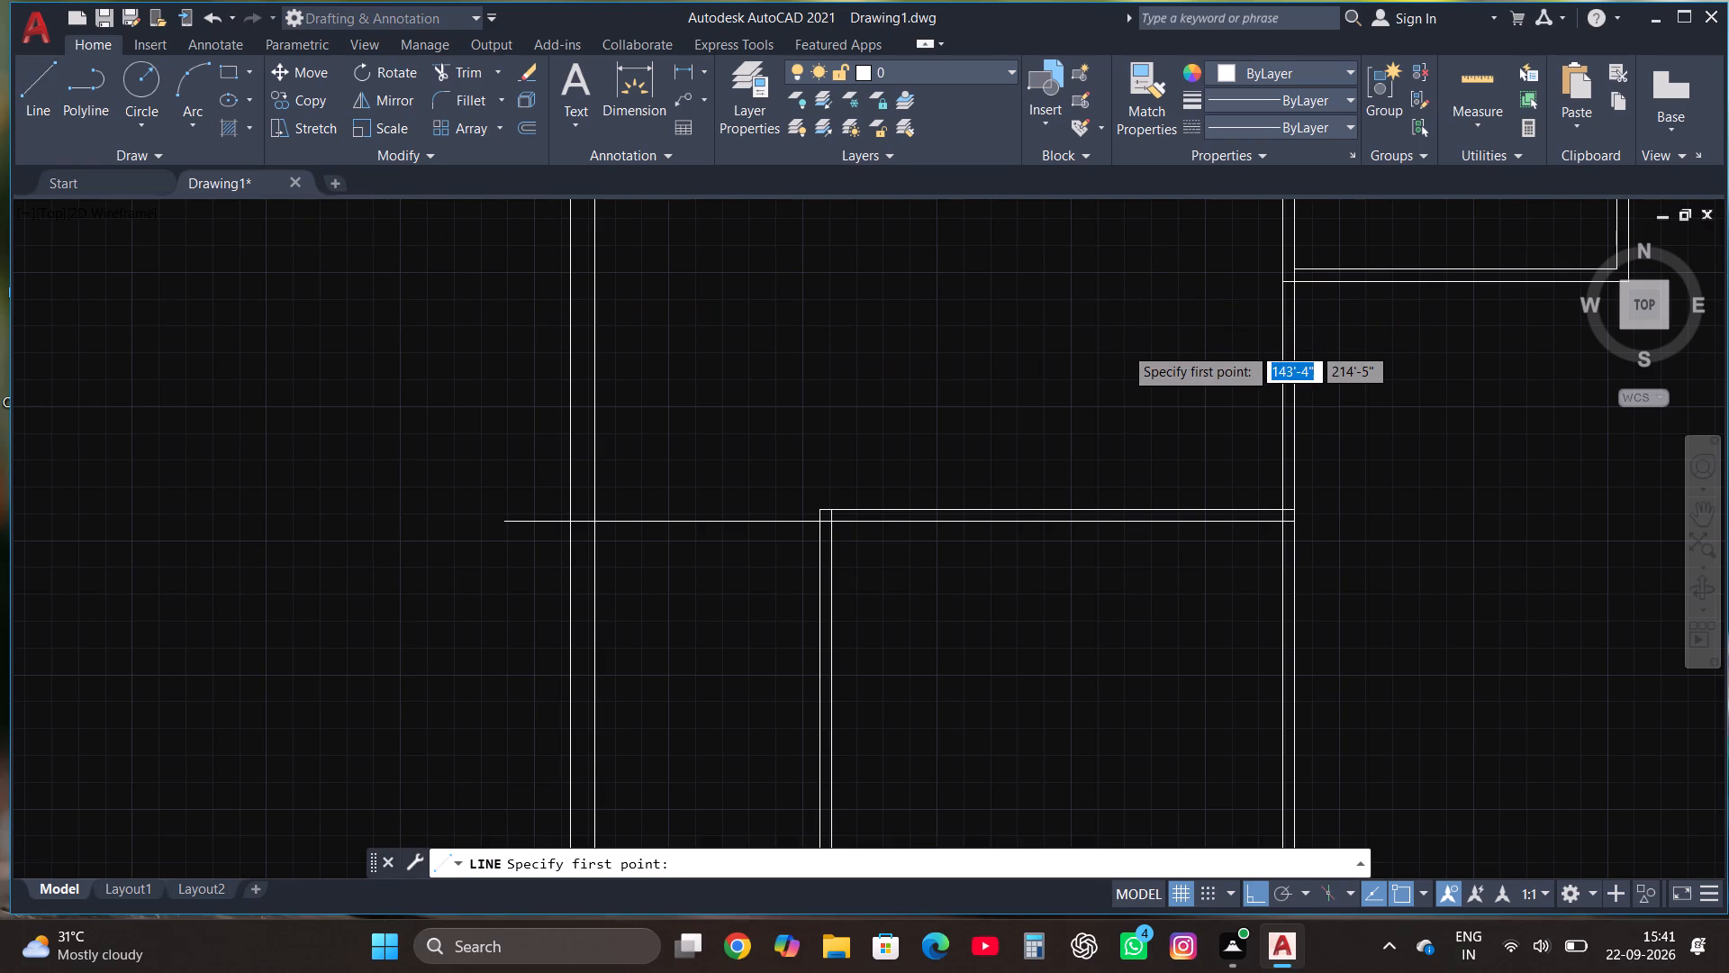
pyautogui.scroll(1, 962, 428)
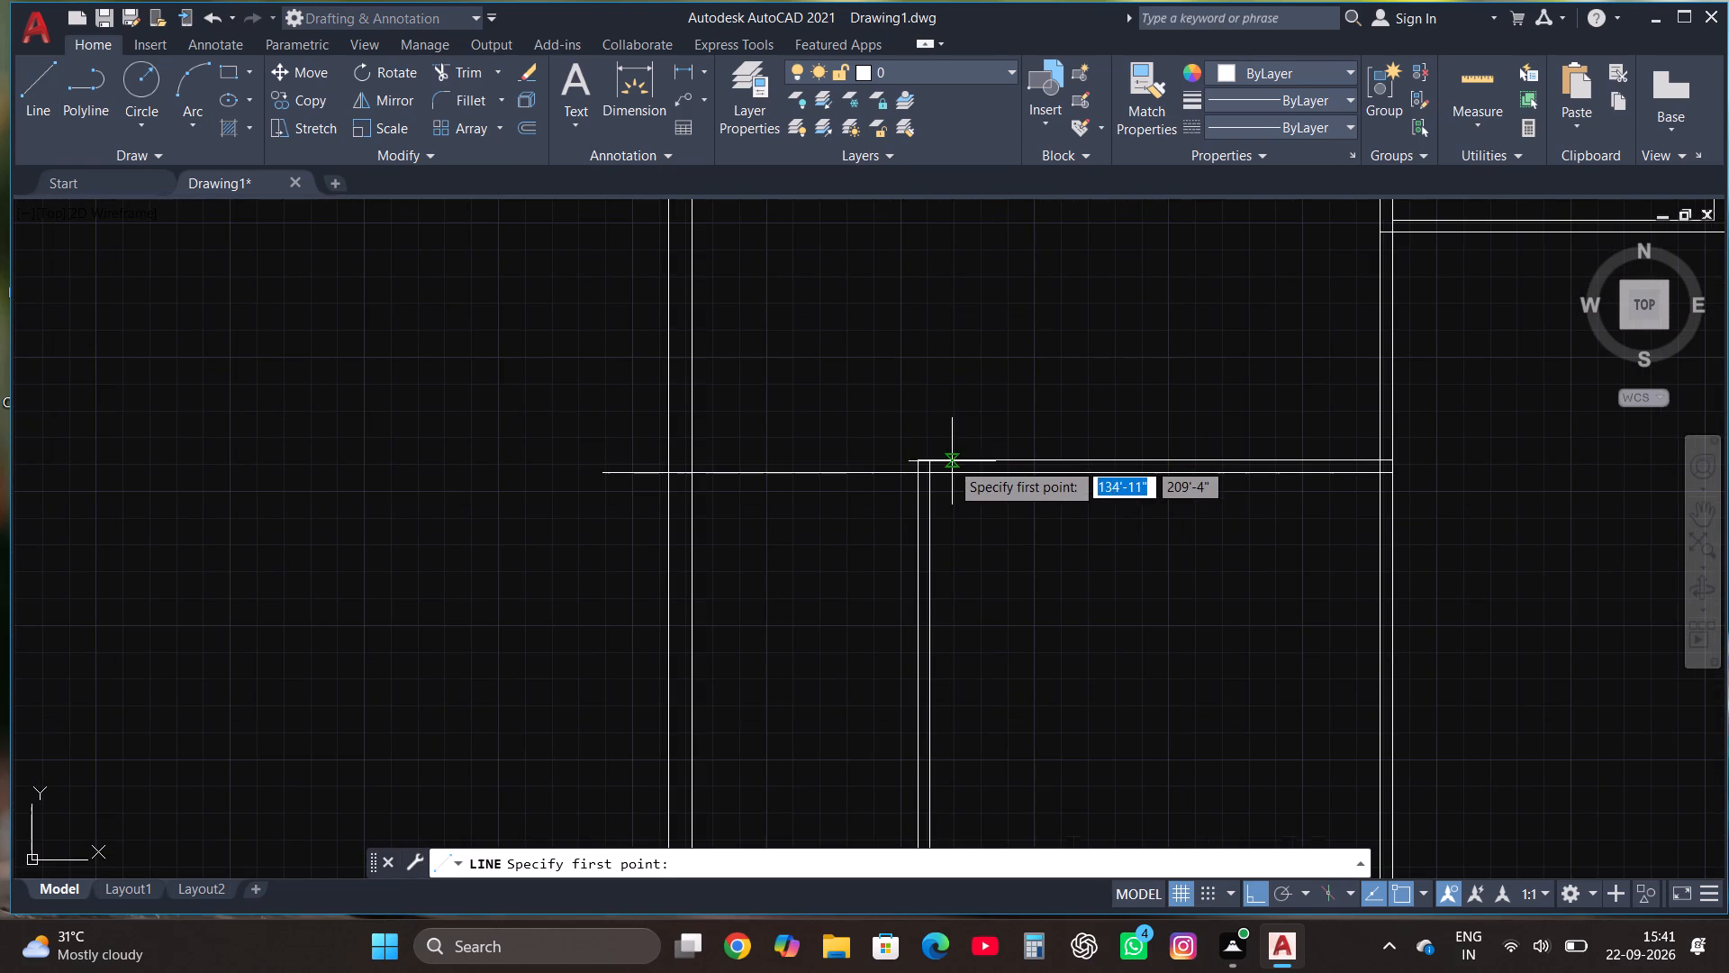
pyautogui.click(933, 459)
pyautogui.click(616, 432)
pyautogui.press('Escape')
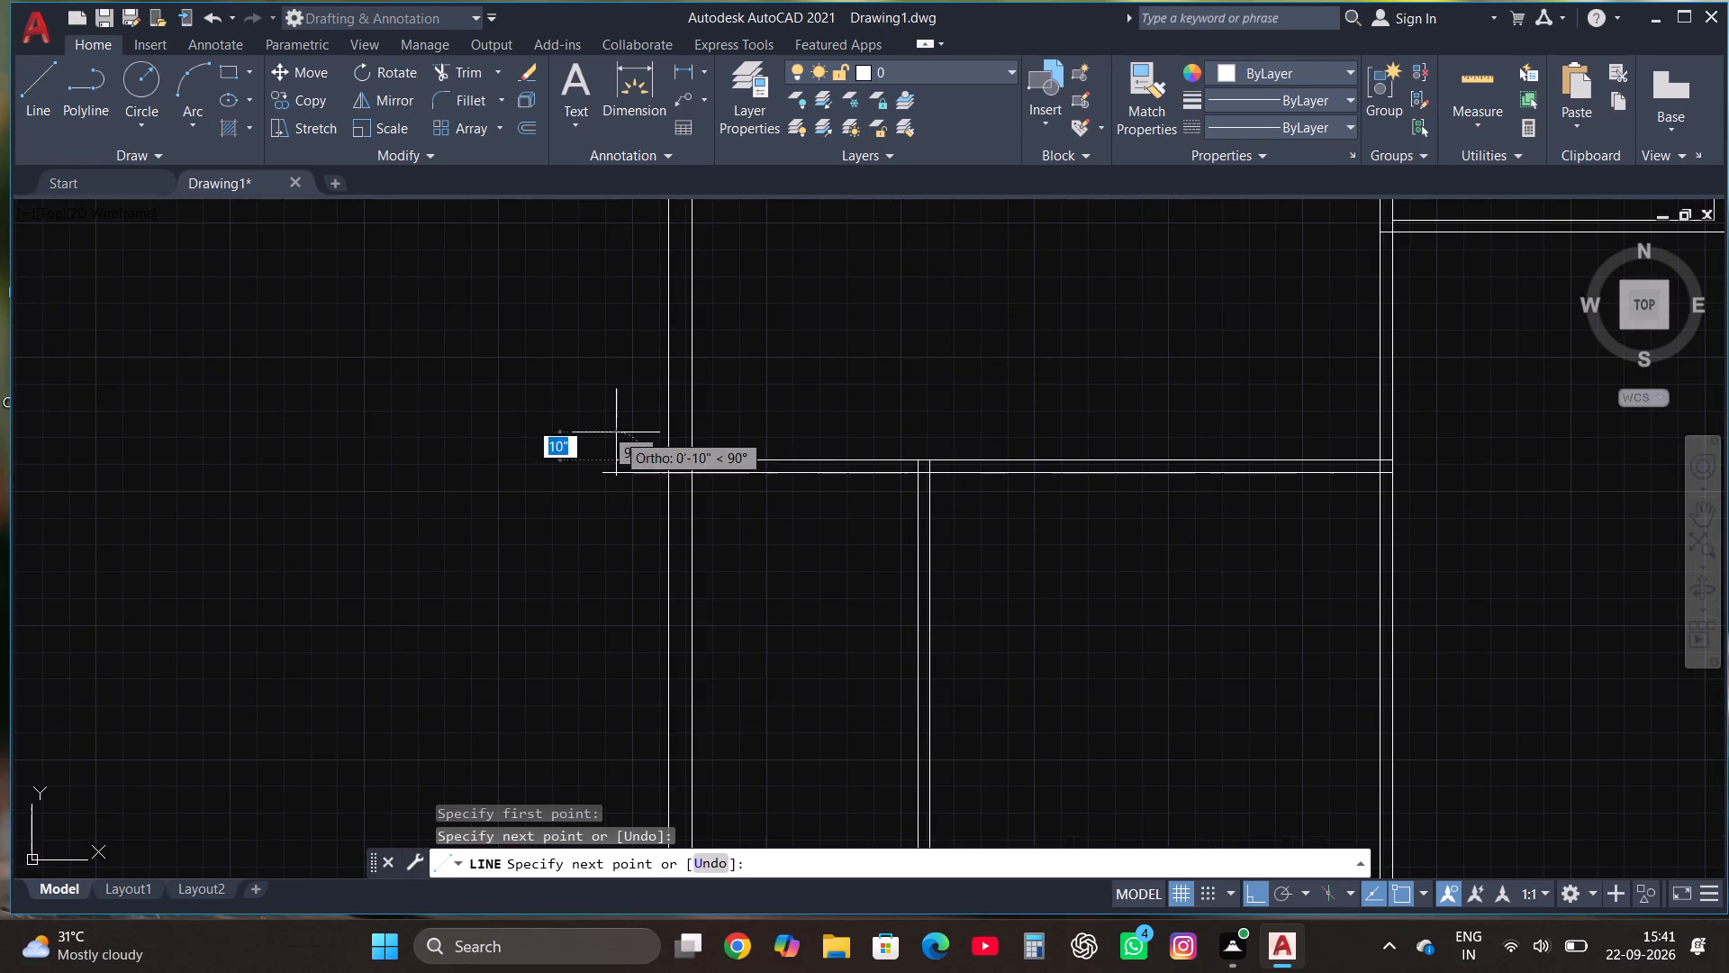
# Copy the right face line of the lower-left room's vertical partition 4.5" to the right.
pyautogui.scroll(-1, 1109, 240)
pyautogui.scroll(1, 1085, 509)
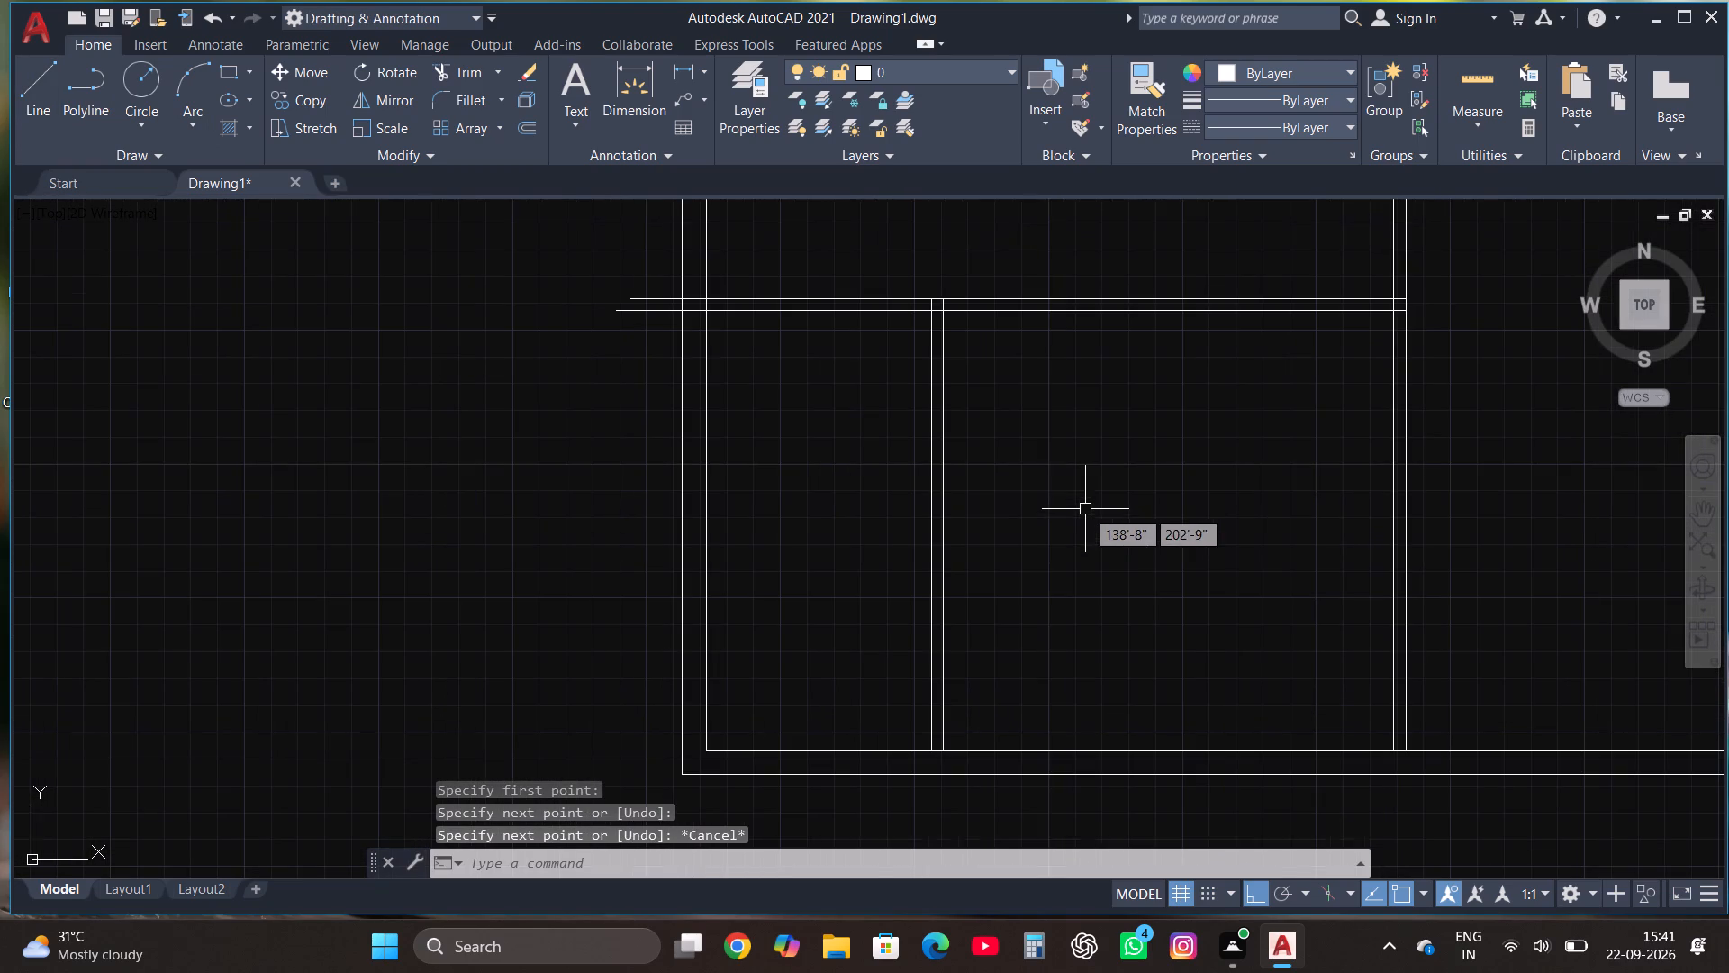
pyautogui.click(943, 488)
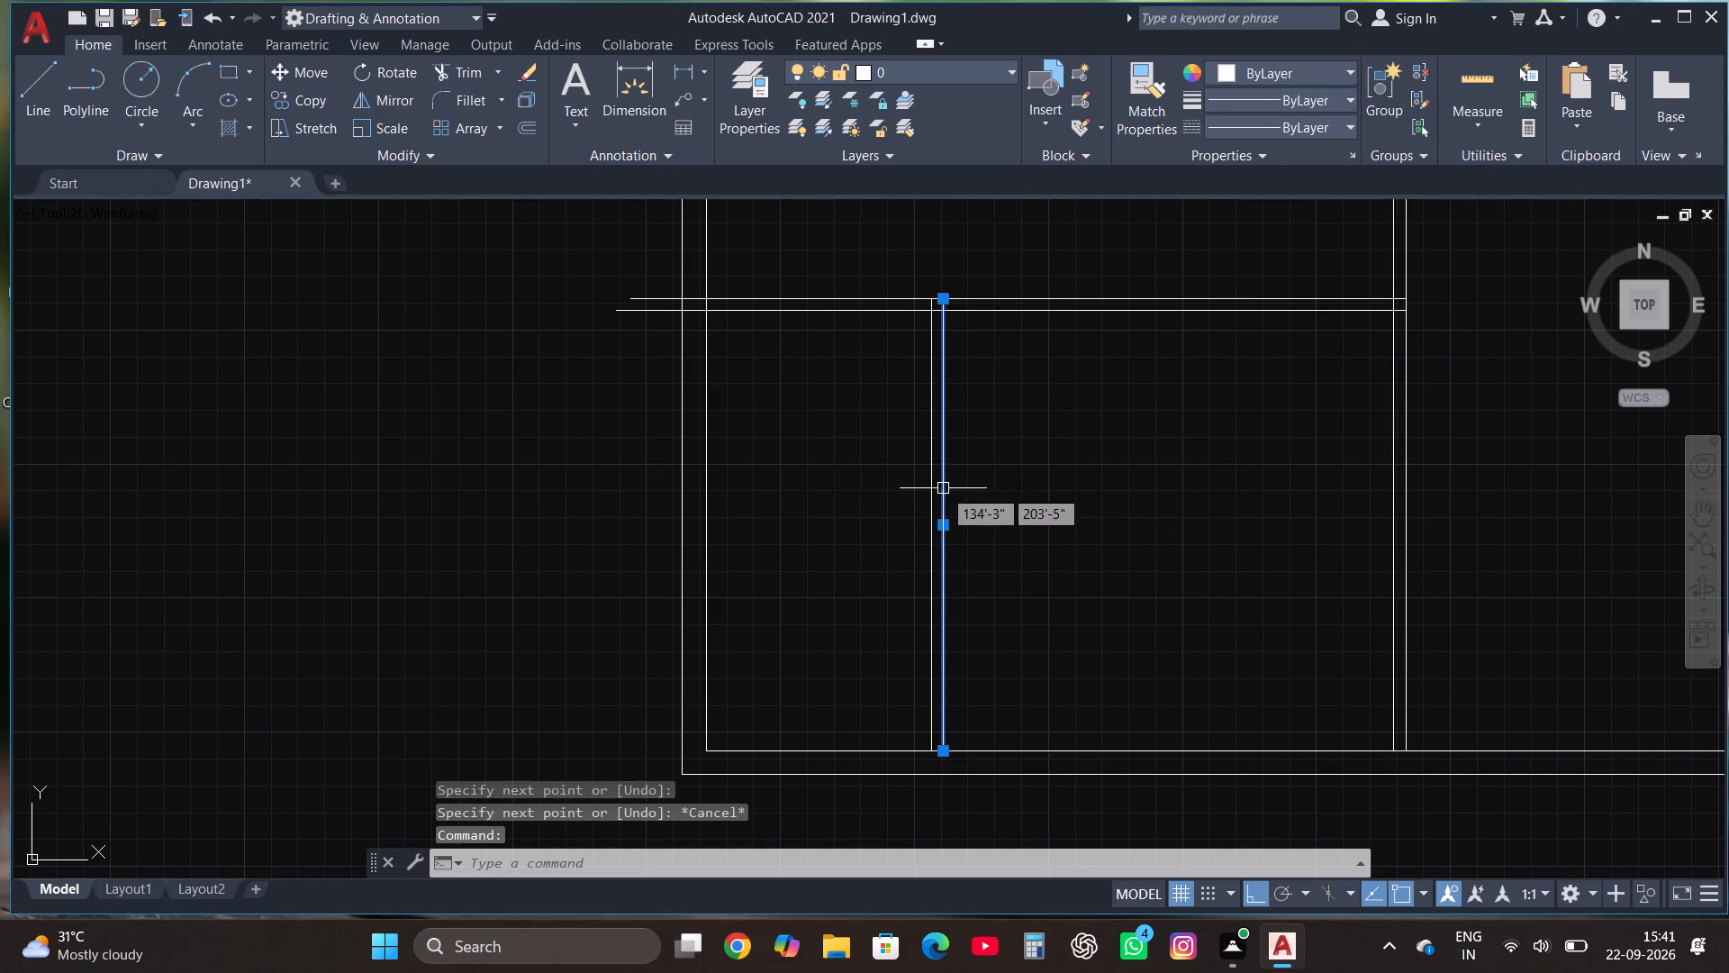
pyautogui.click(294, 99)
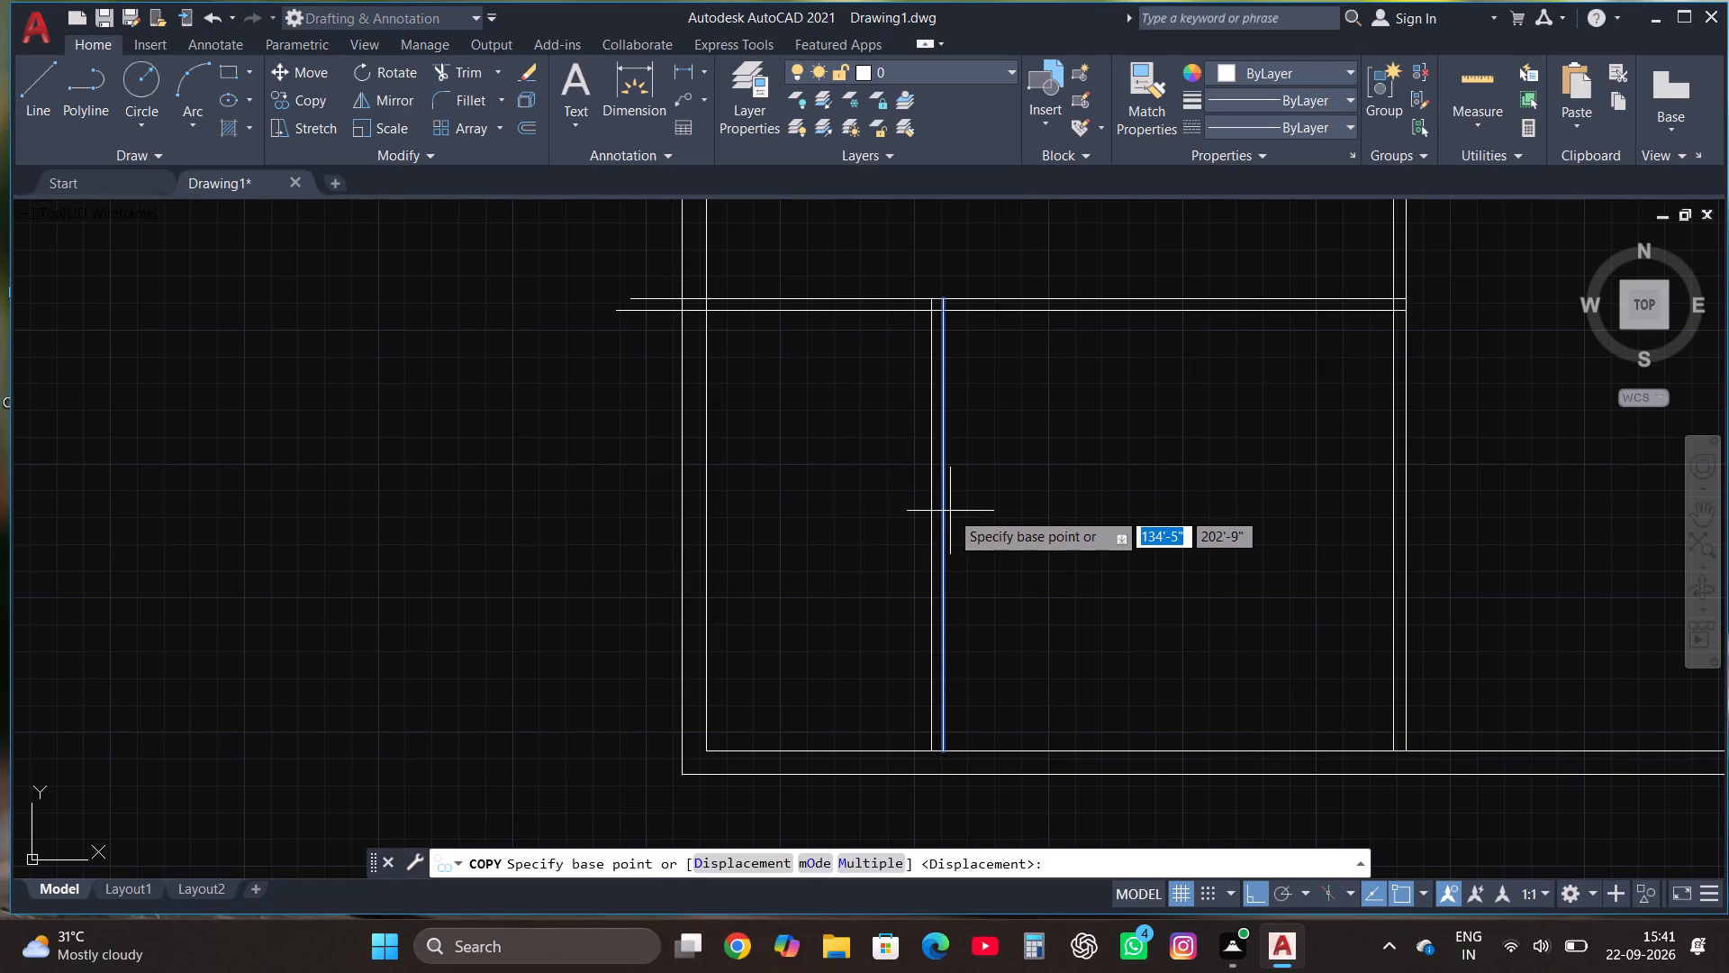
pyautogui.click(944, 506)
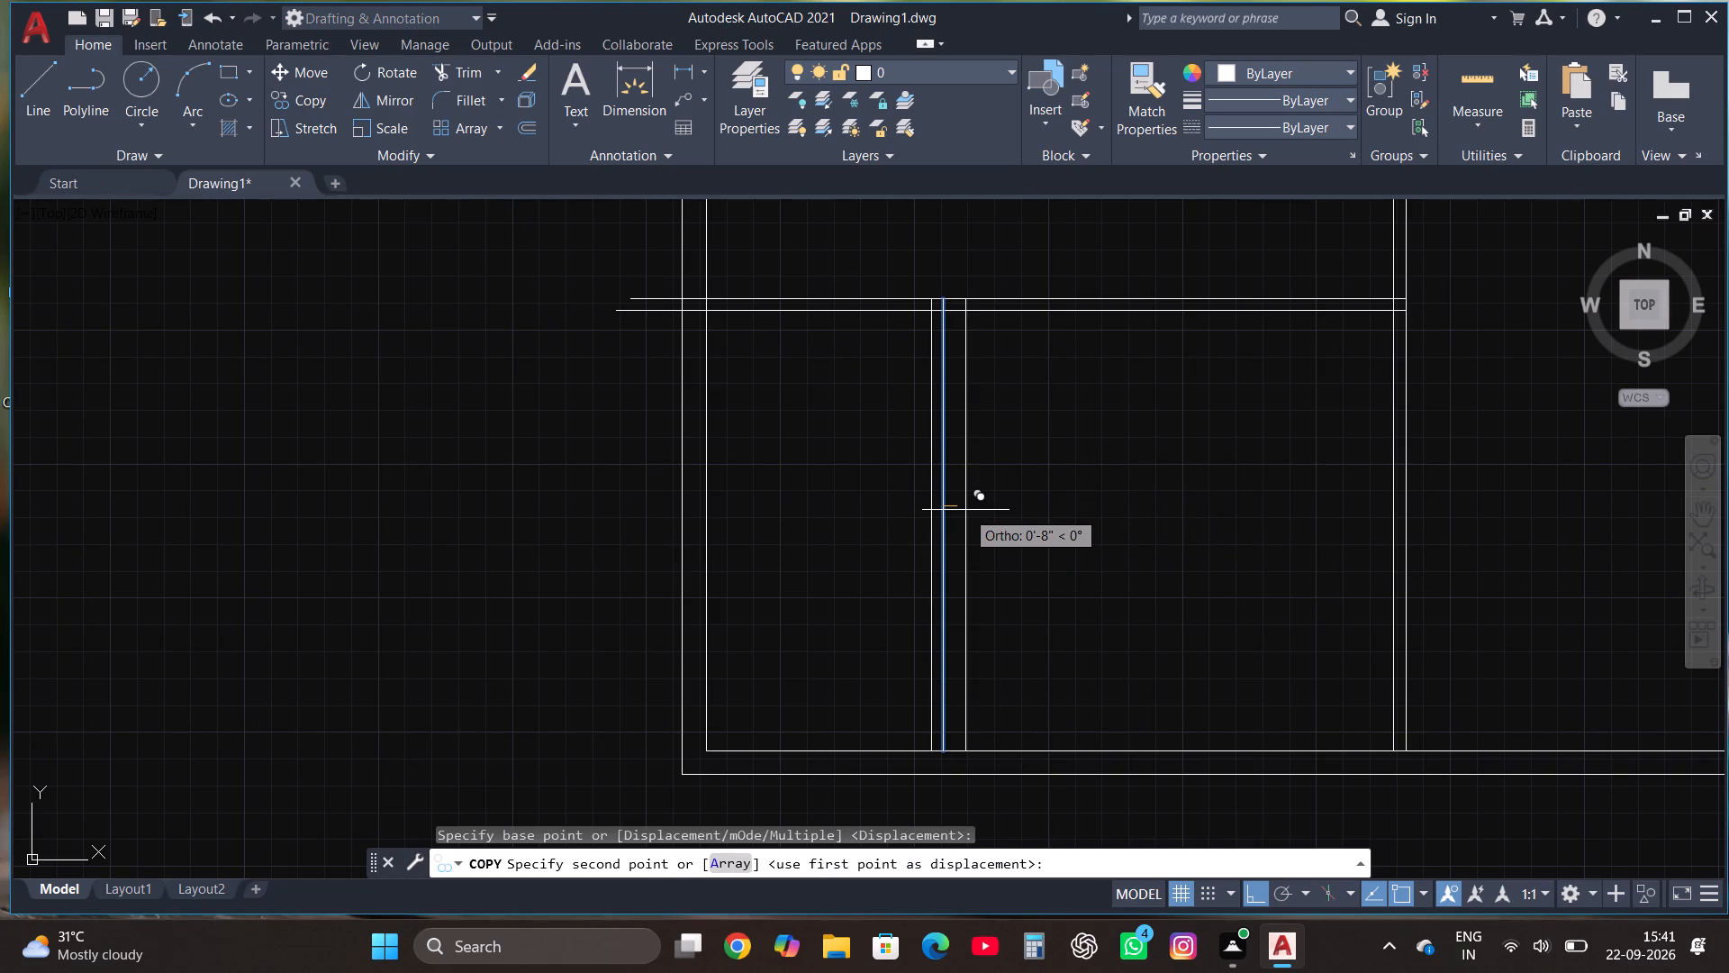
pyautogui.write('4.5"')
pyautogui.press('Return')
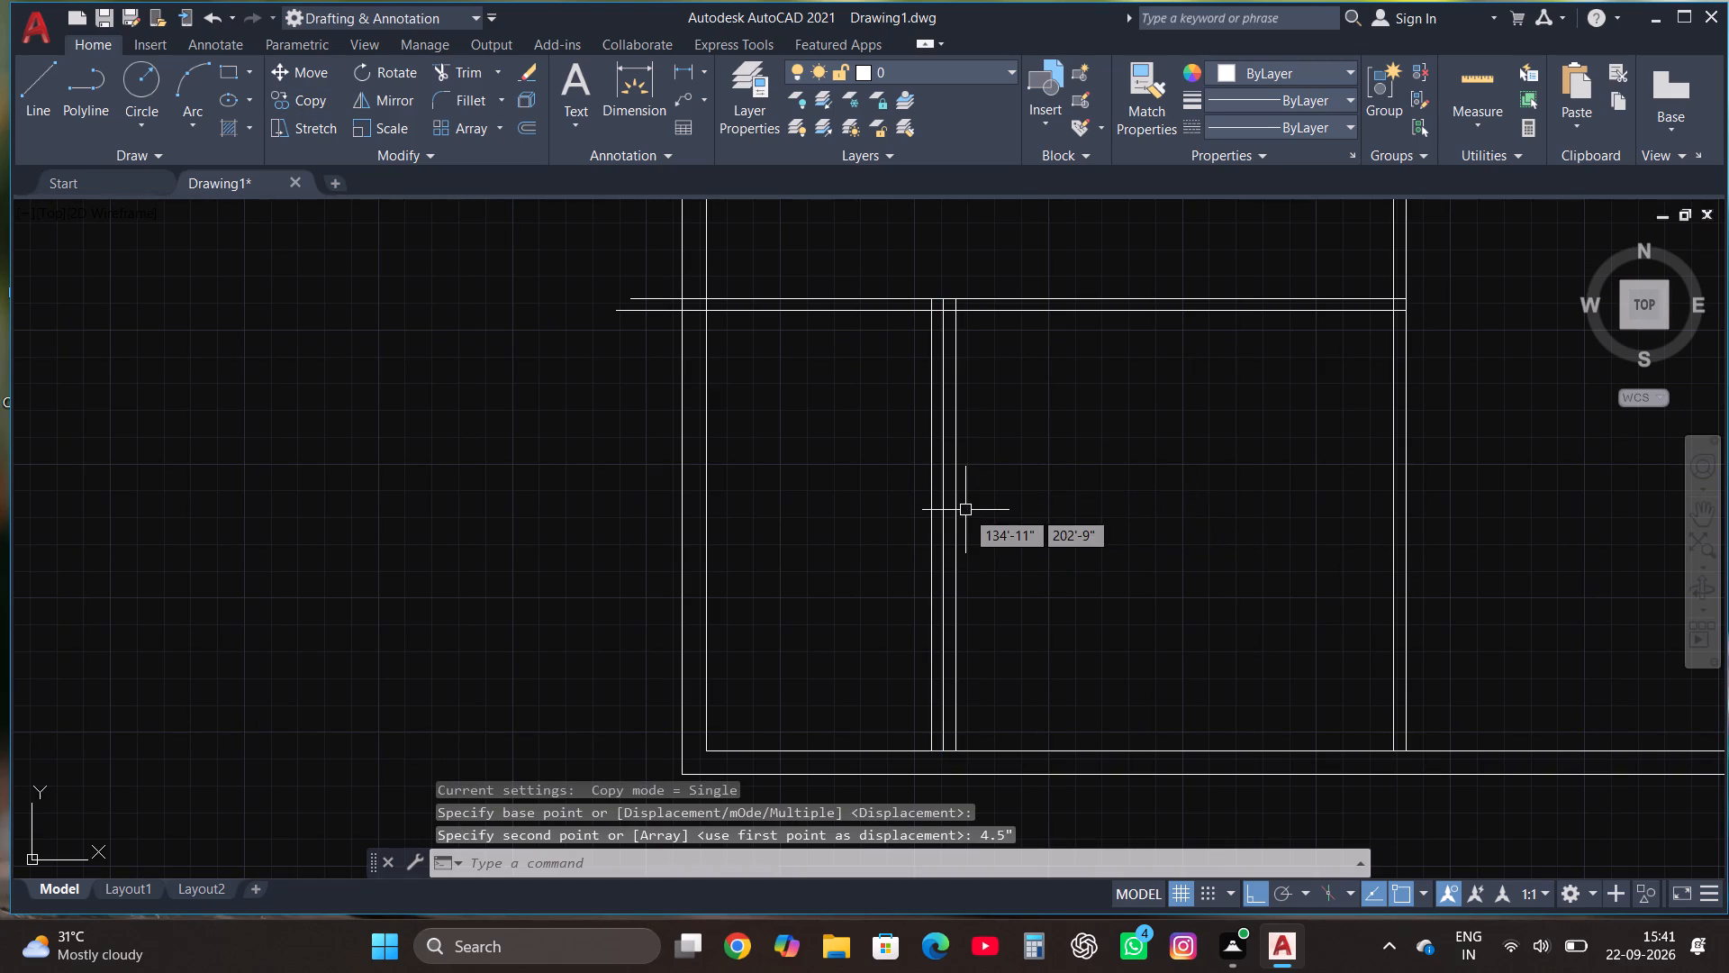
pyautogui.press('Escape')
# Delete the middle line of the three vertical partition lines in the lower-left room.
pyautogui.click(945, 479)
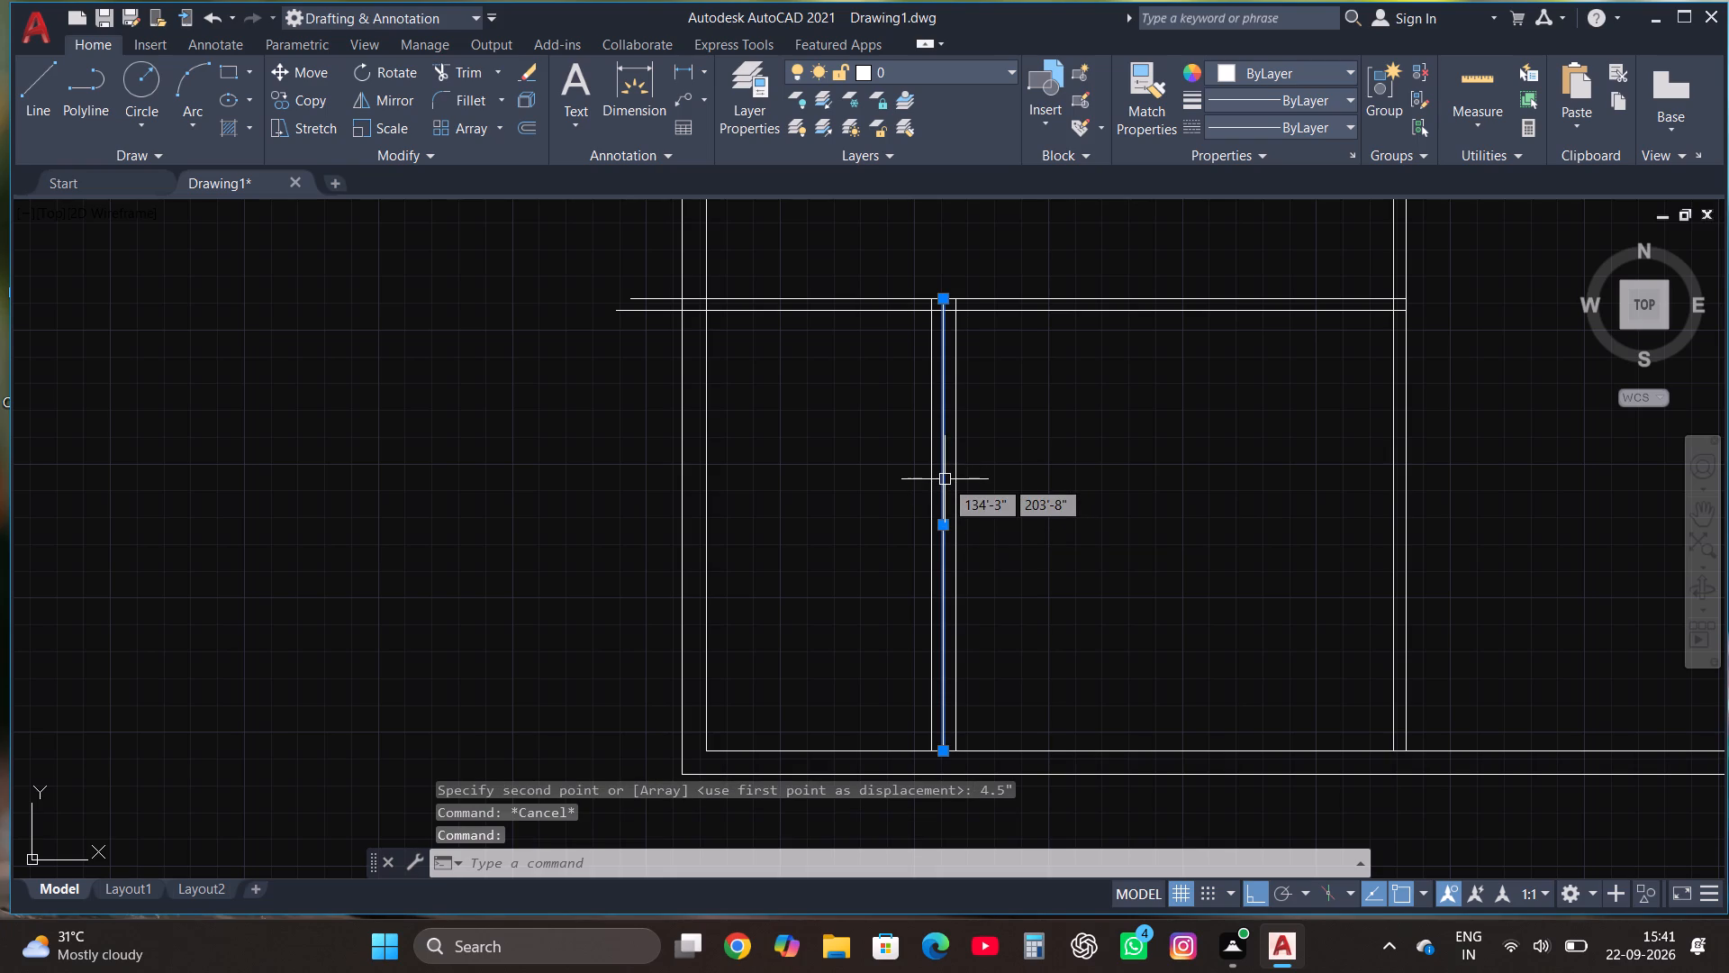
pyautogui.press('Delete')
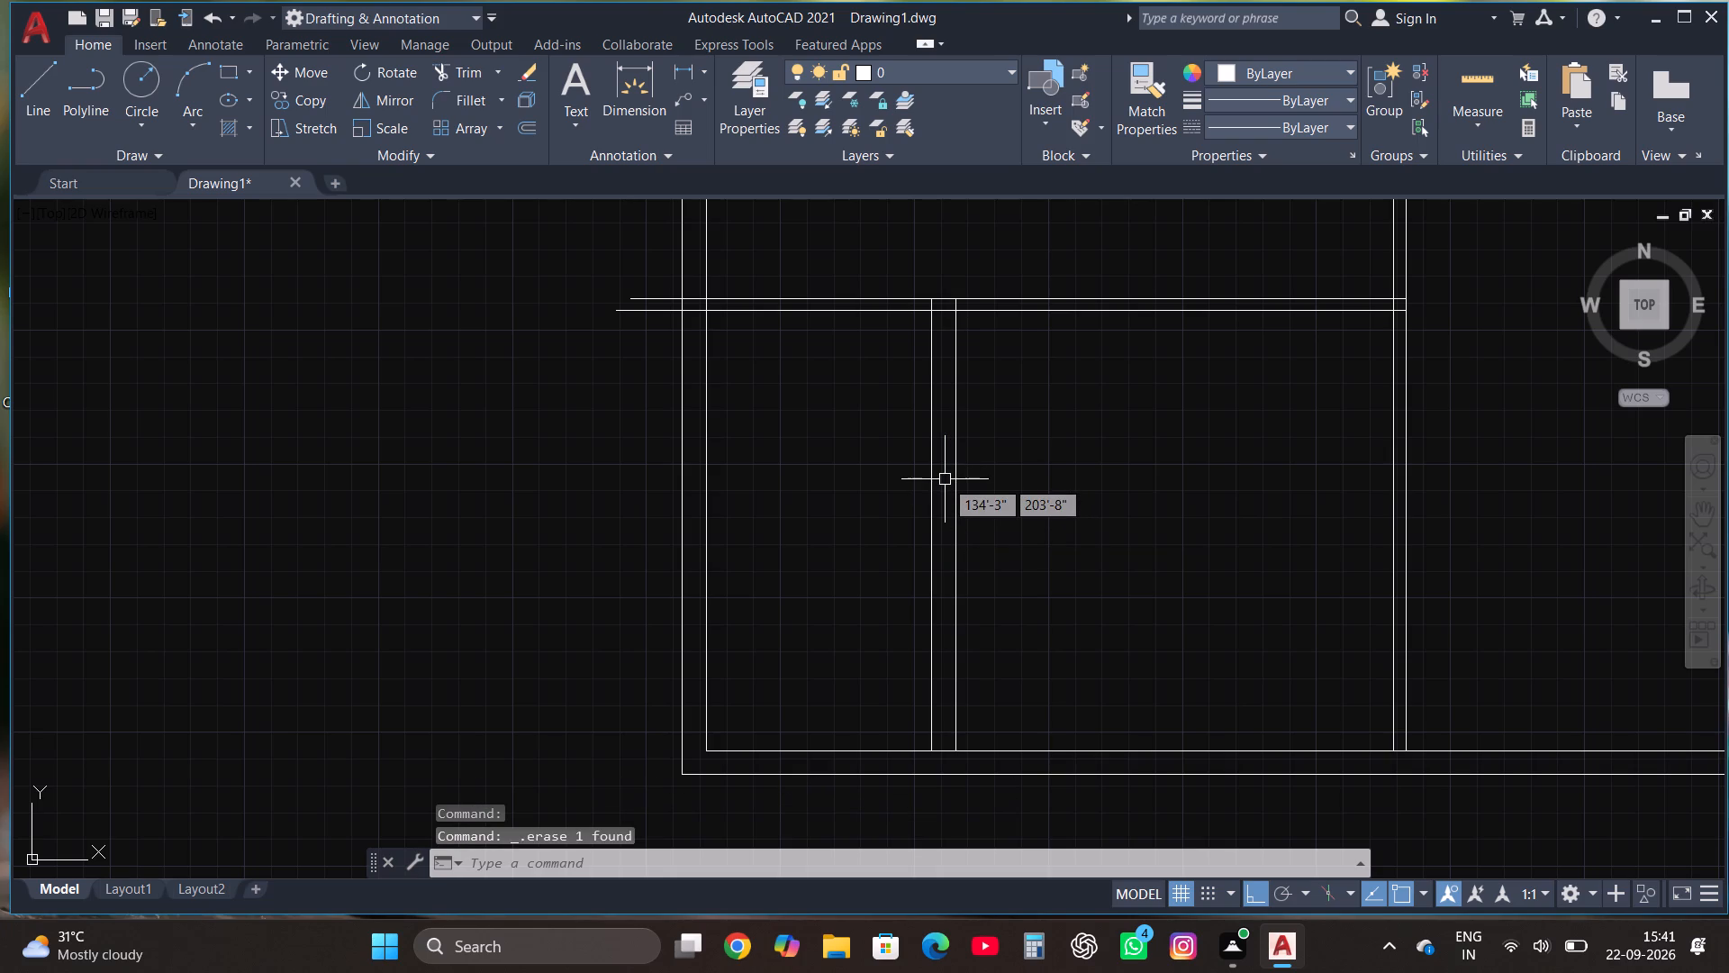
# Trim both horizontal partition lines where they overshoot and cross the left outer wall, back to its inner face.
pyautogui.scroll(-3, 945, 479)
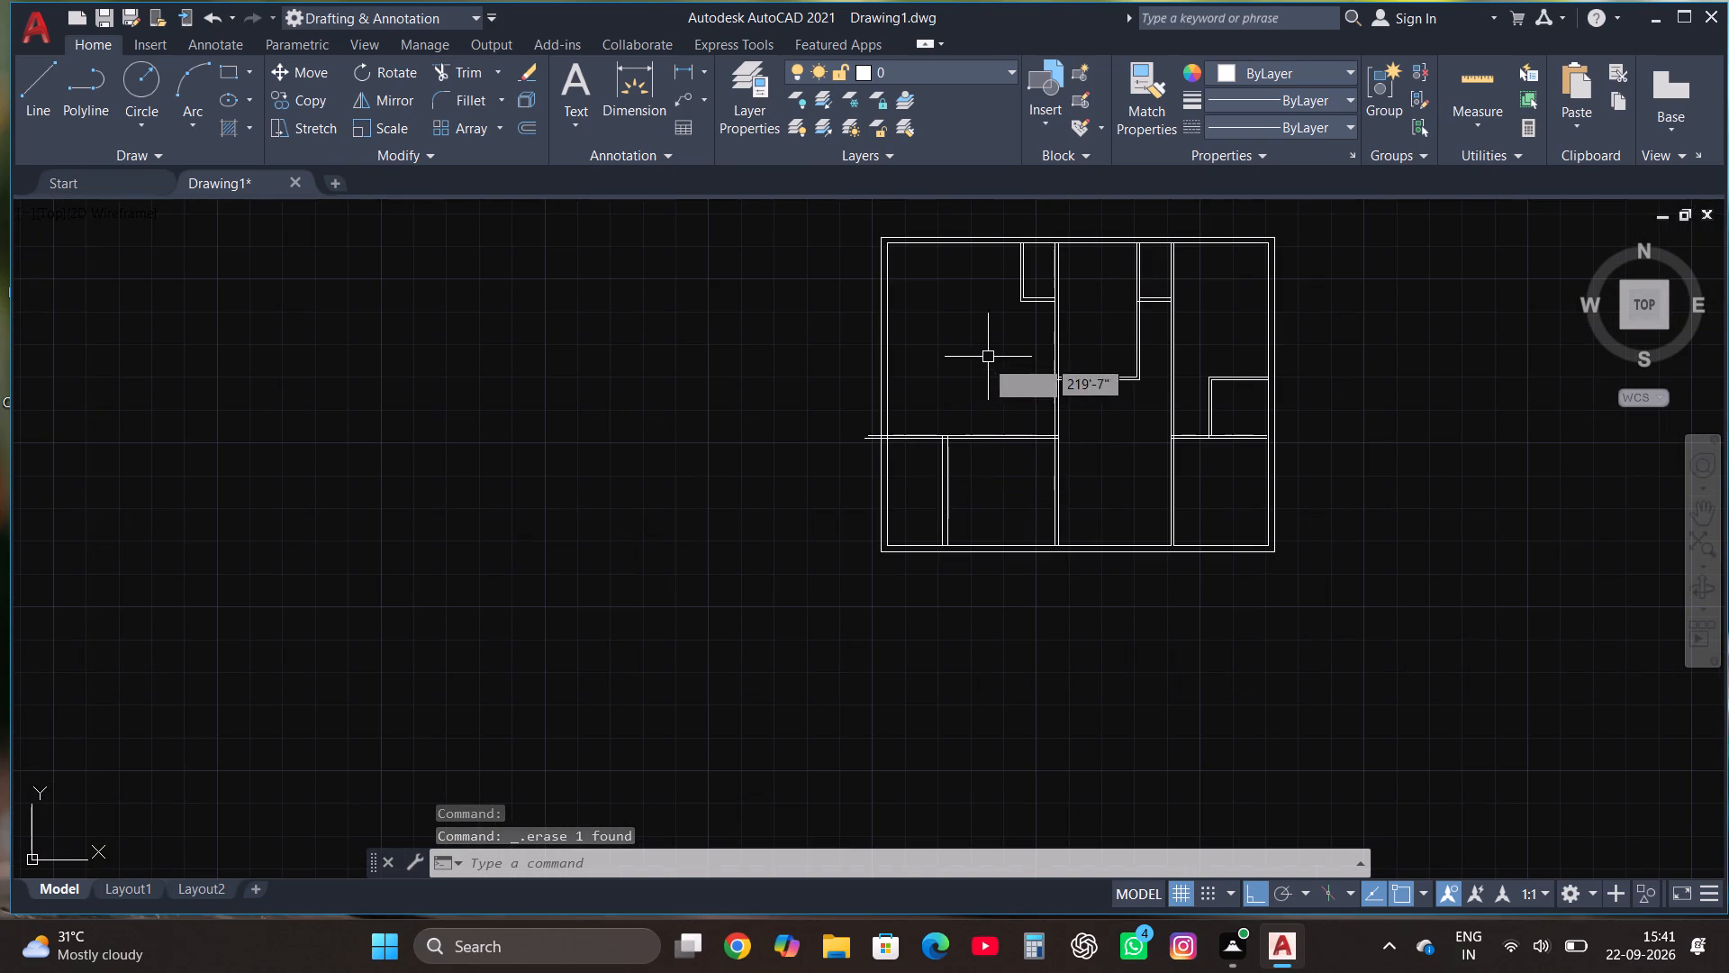
pyautogui.scroll(3, 954, 414)
pyautogui.click(467, 64)
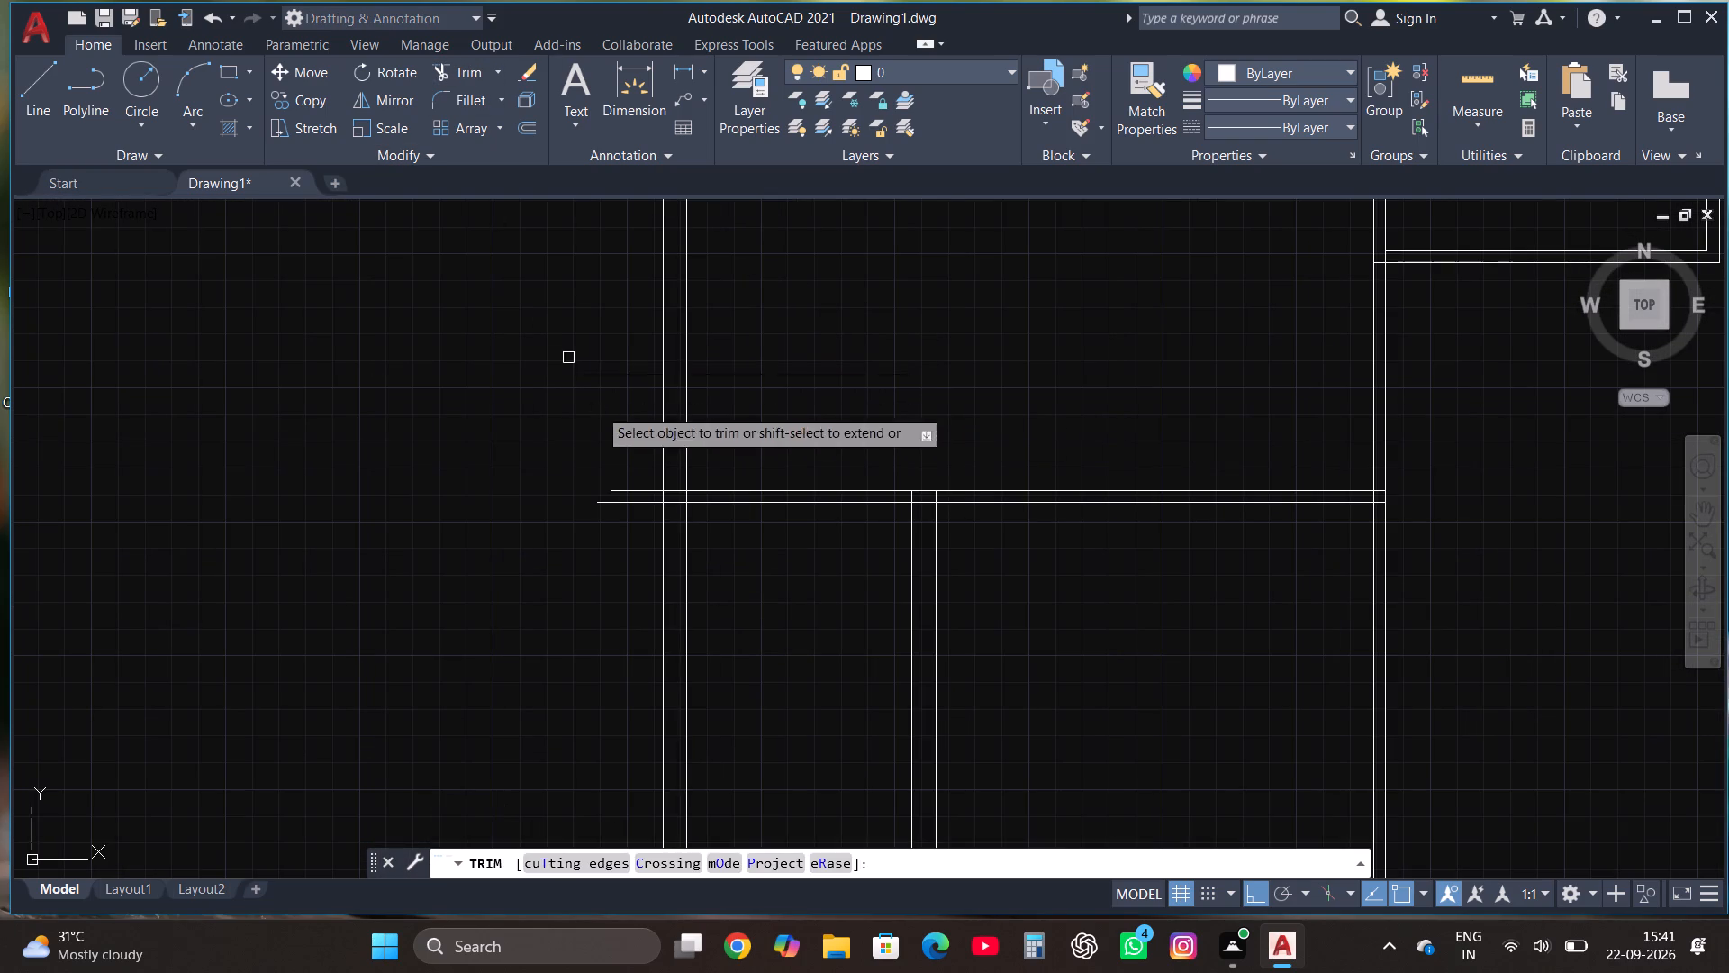
pyautogui.click(632, 472)
pyautogui.click(632, 532)
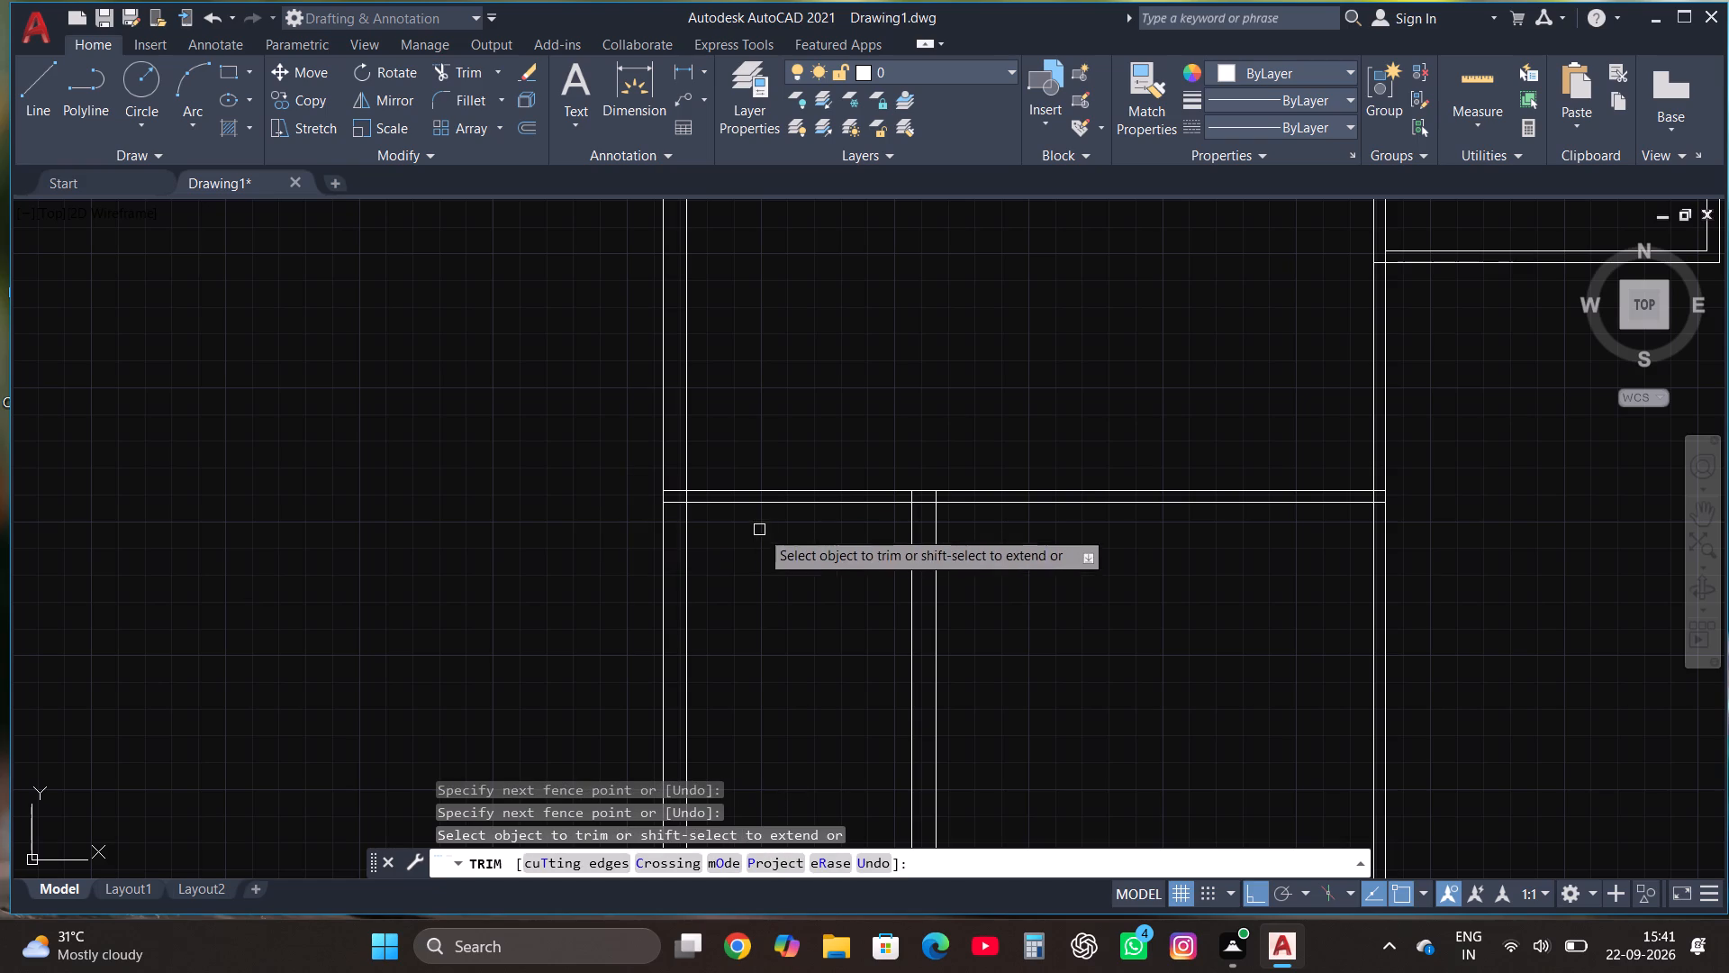
pyautogui.click(674, 519)
pyautogui.click(670, 471)
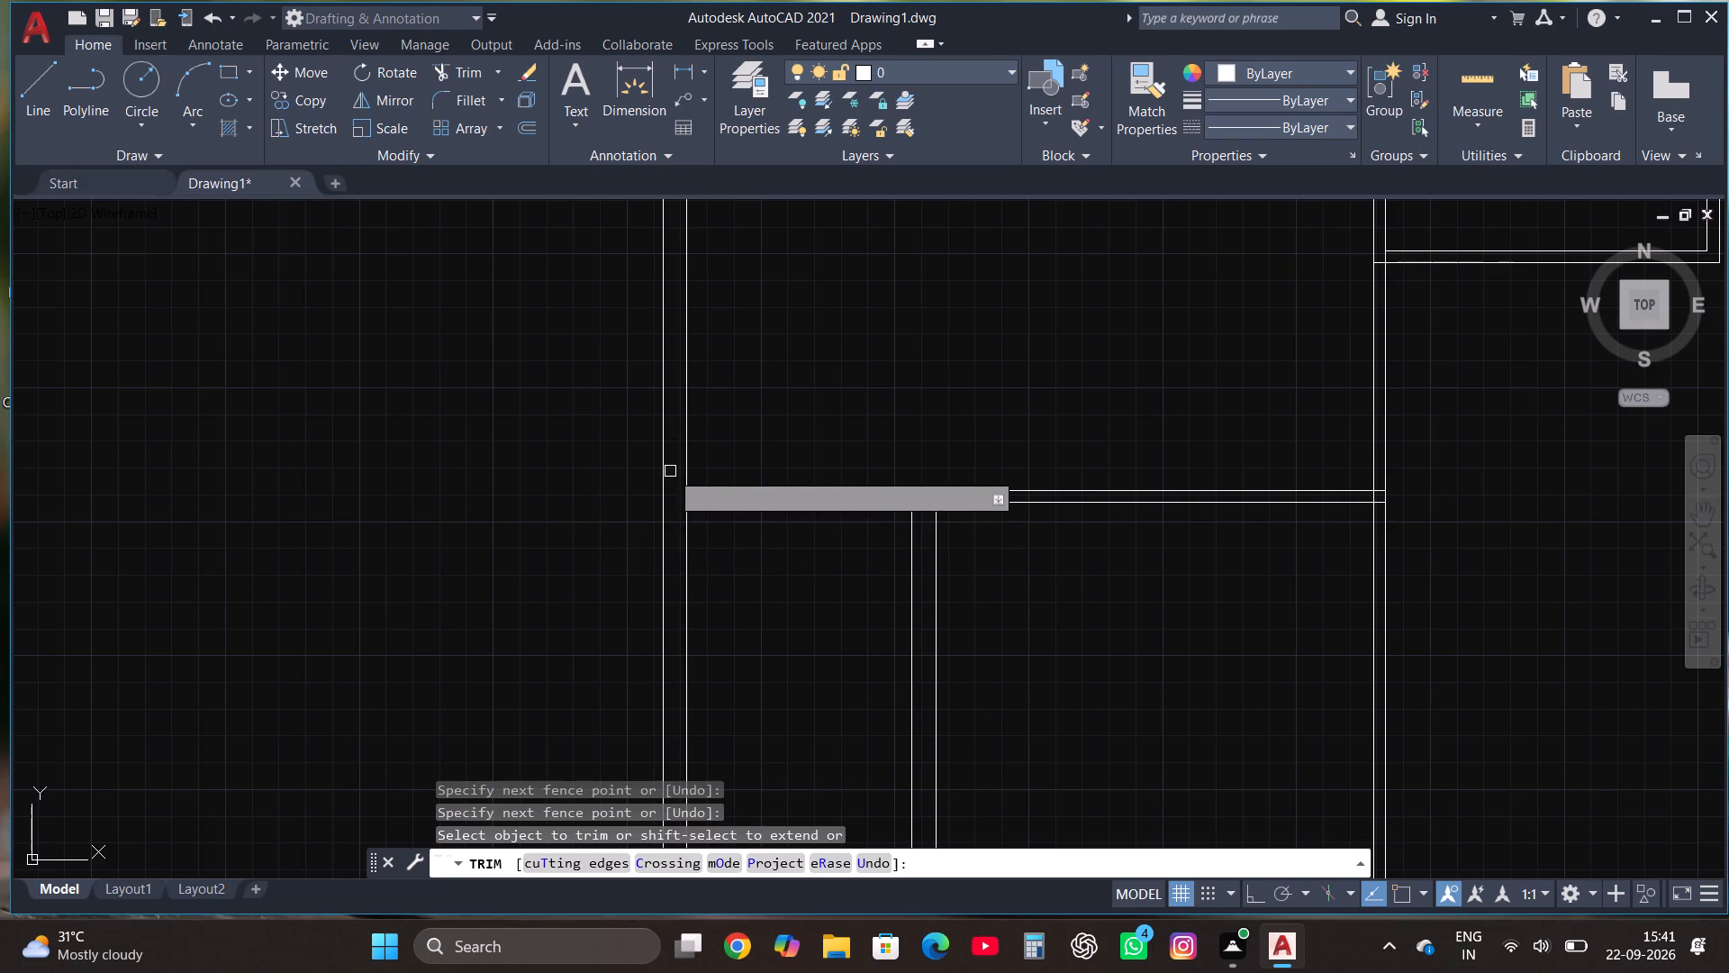
# Trim the overlapping line segments where the widened vertical partition meets the horizontal partition, leaving an open T-junction.
pyautogui.scroll(2, 956, 532)
pyautogui.click(812, 445)
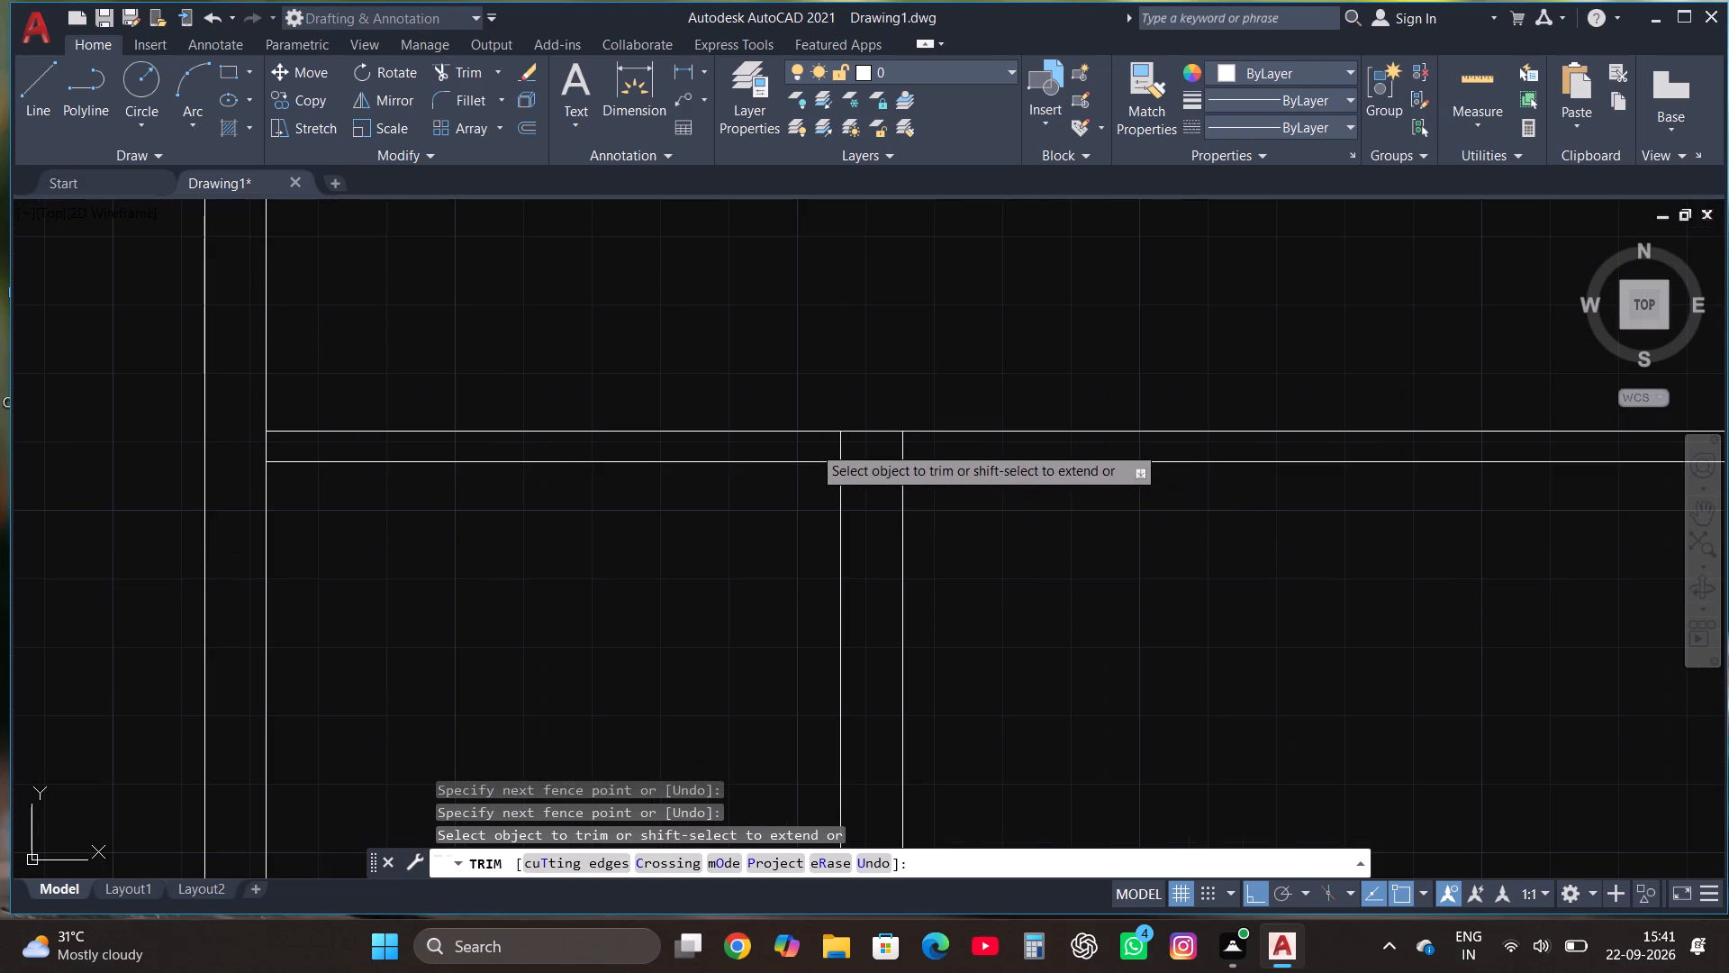
pyautogui.click(930, 454)
pyautogui.click(858, 452)
pyautogui.click(855, 507)
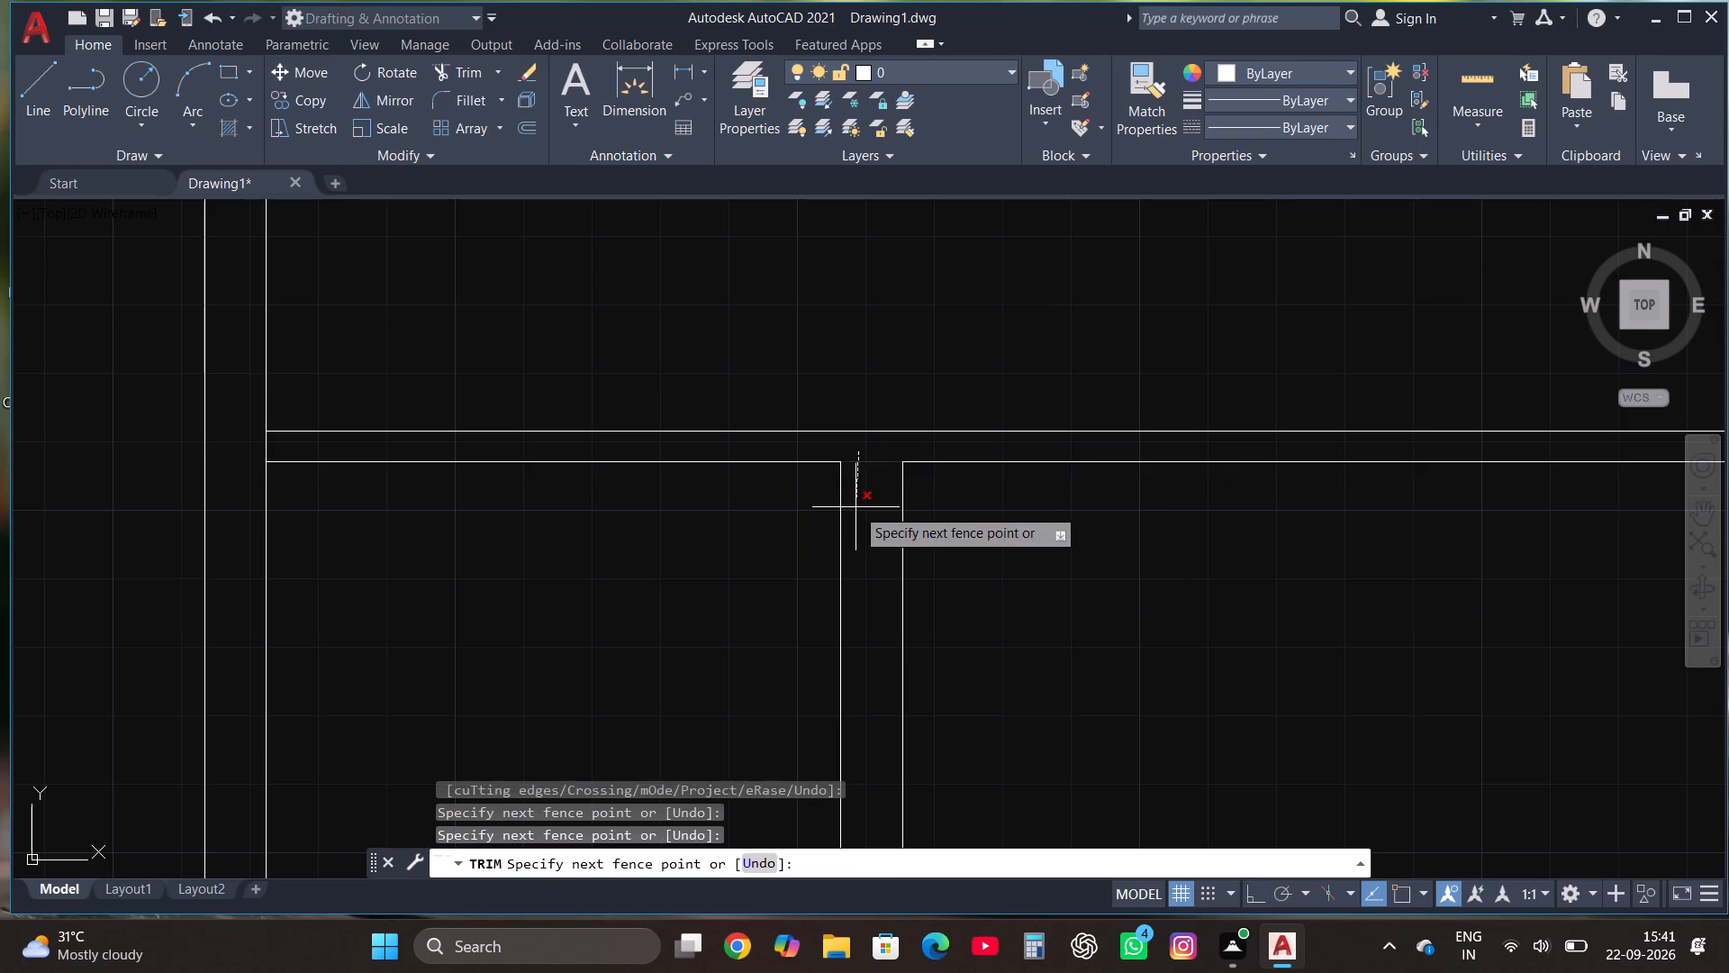
pyautogui.scroll(-3, 915, 357)
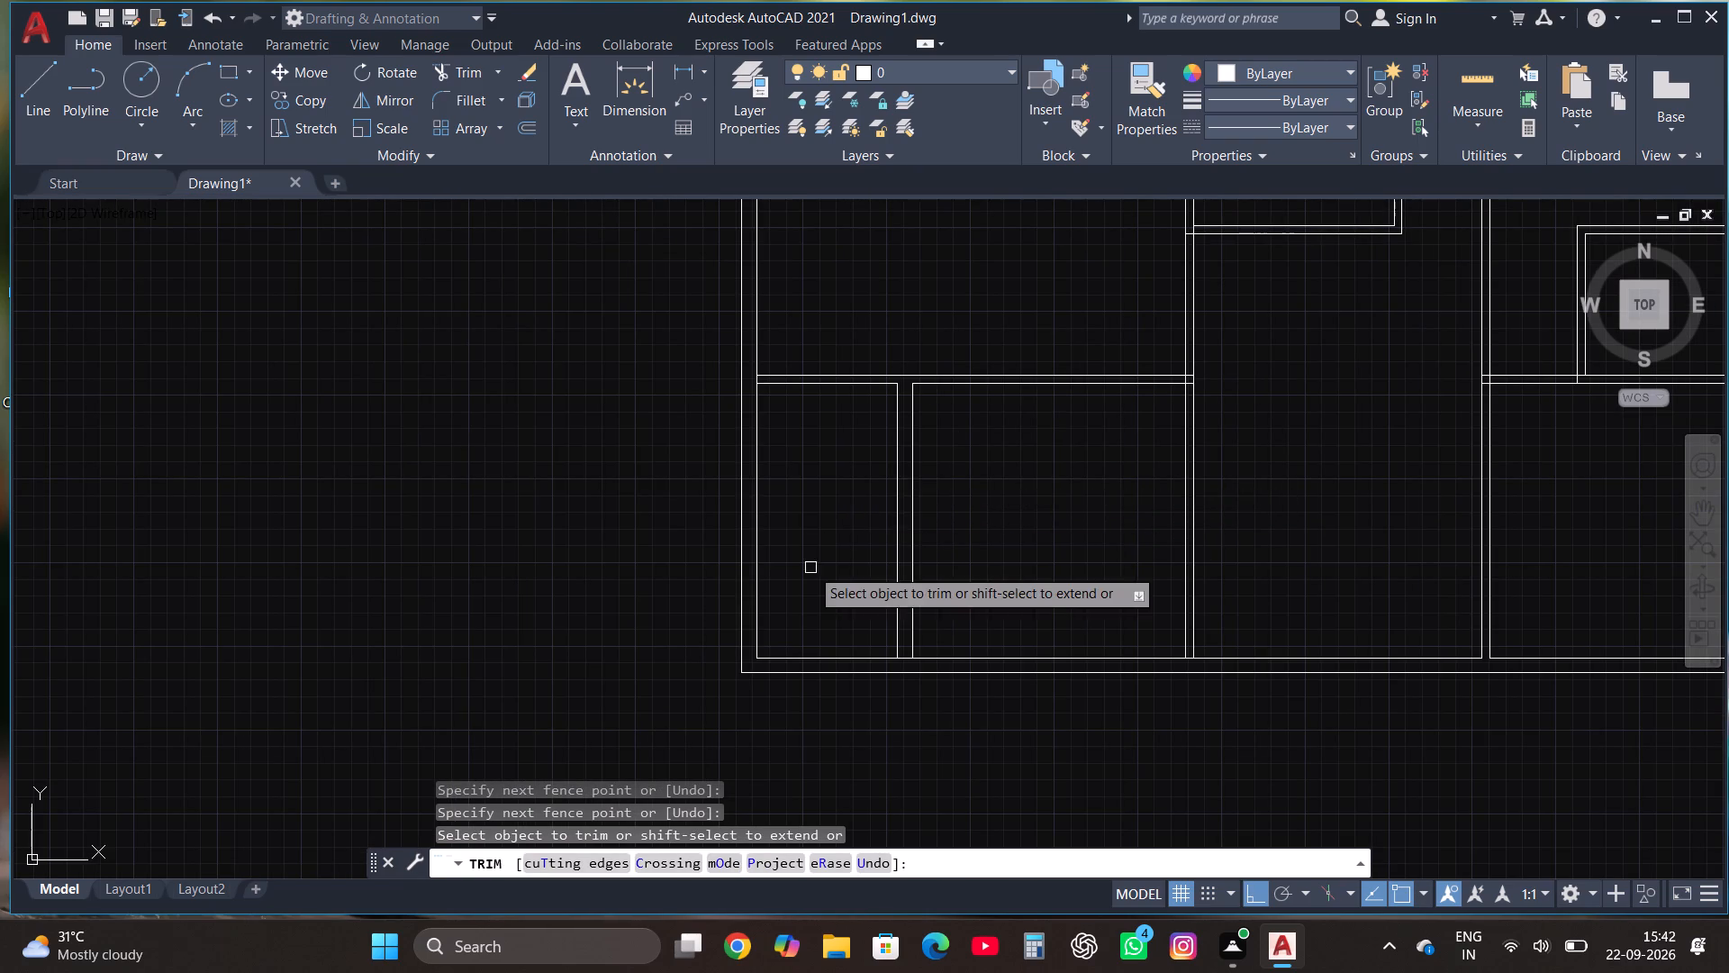
pyautogui.scroll(-2, 810, 568)
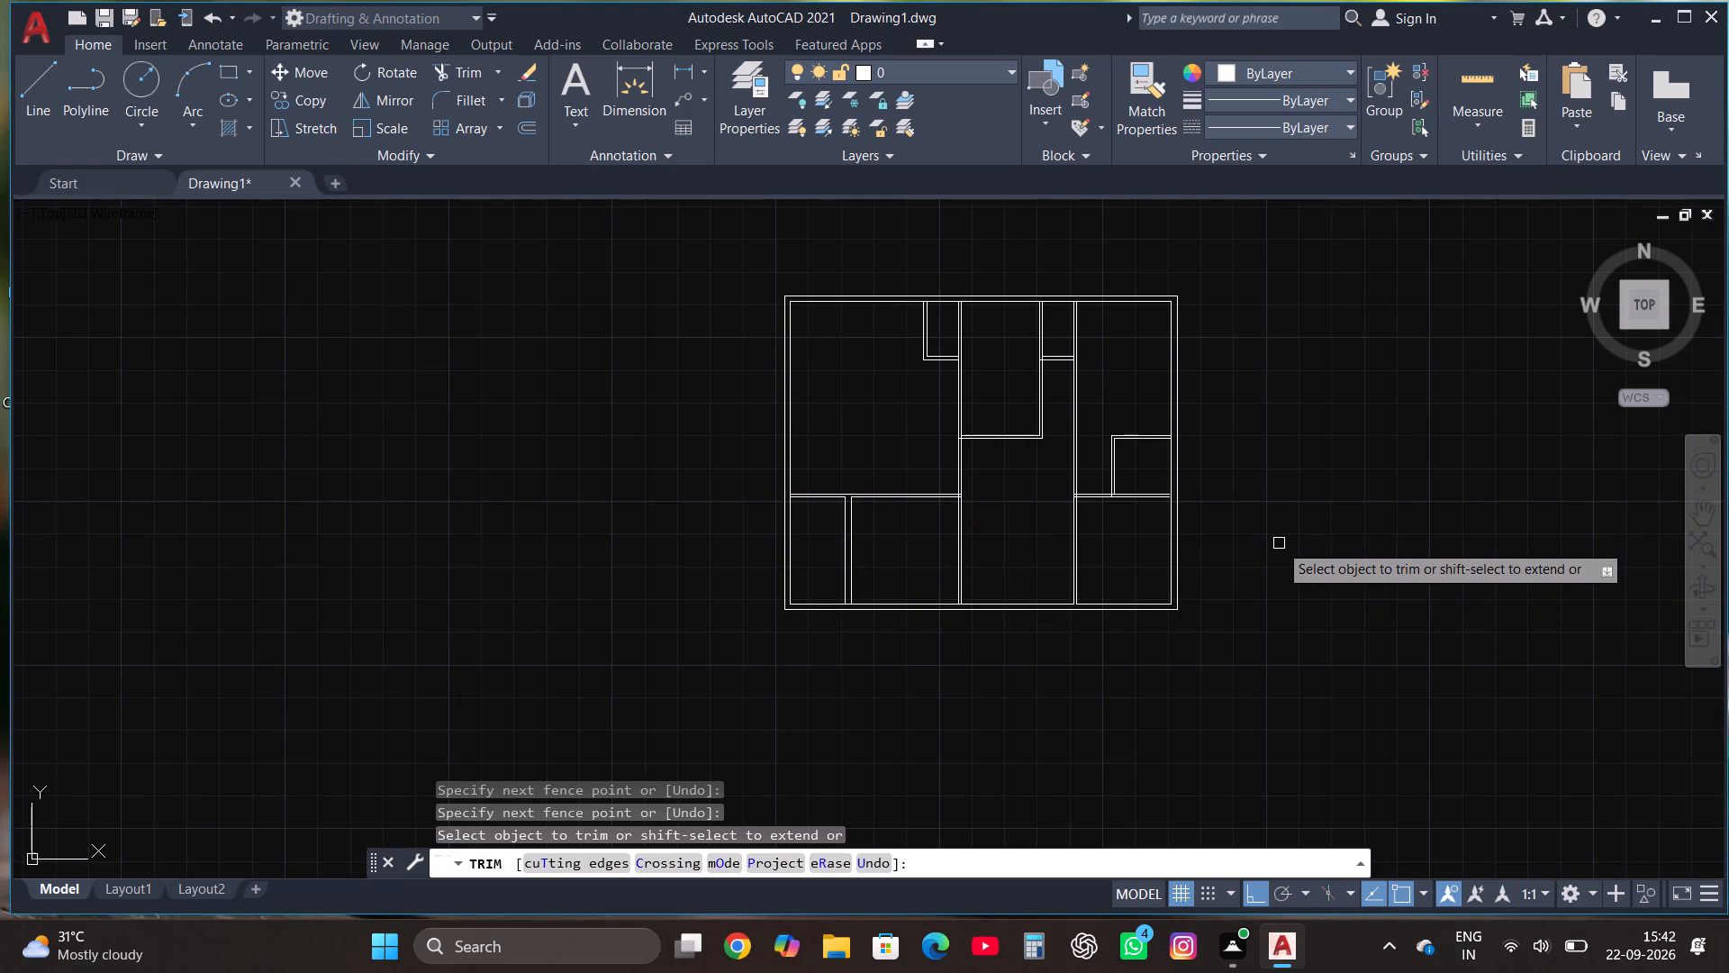
pyautogui.press('Escape')
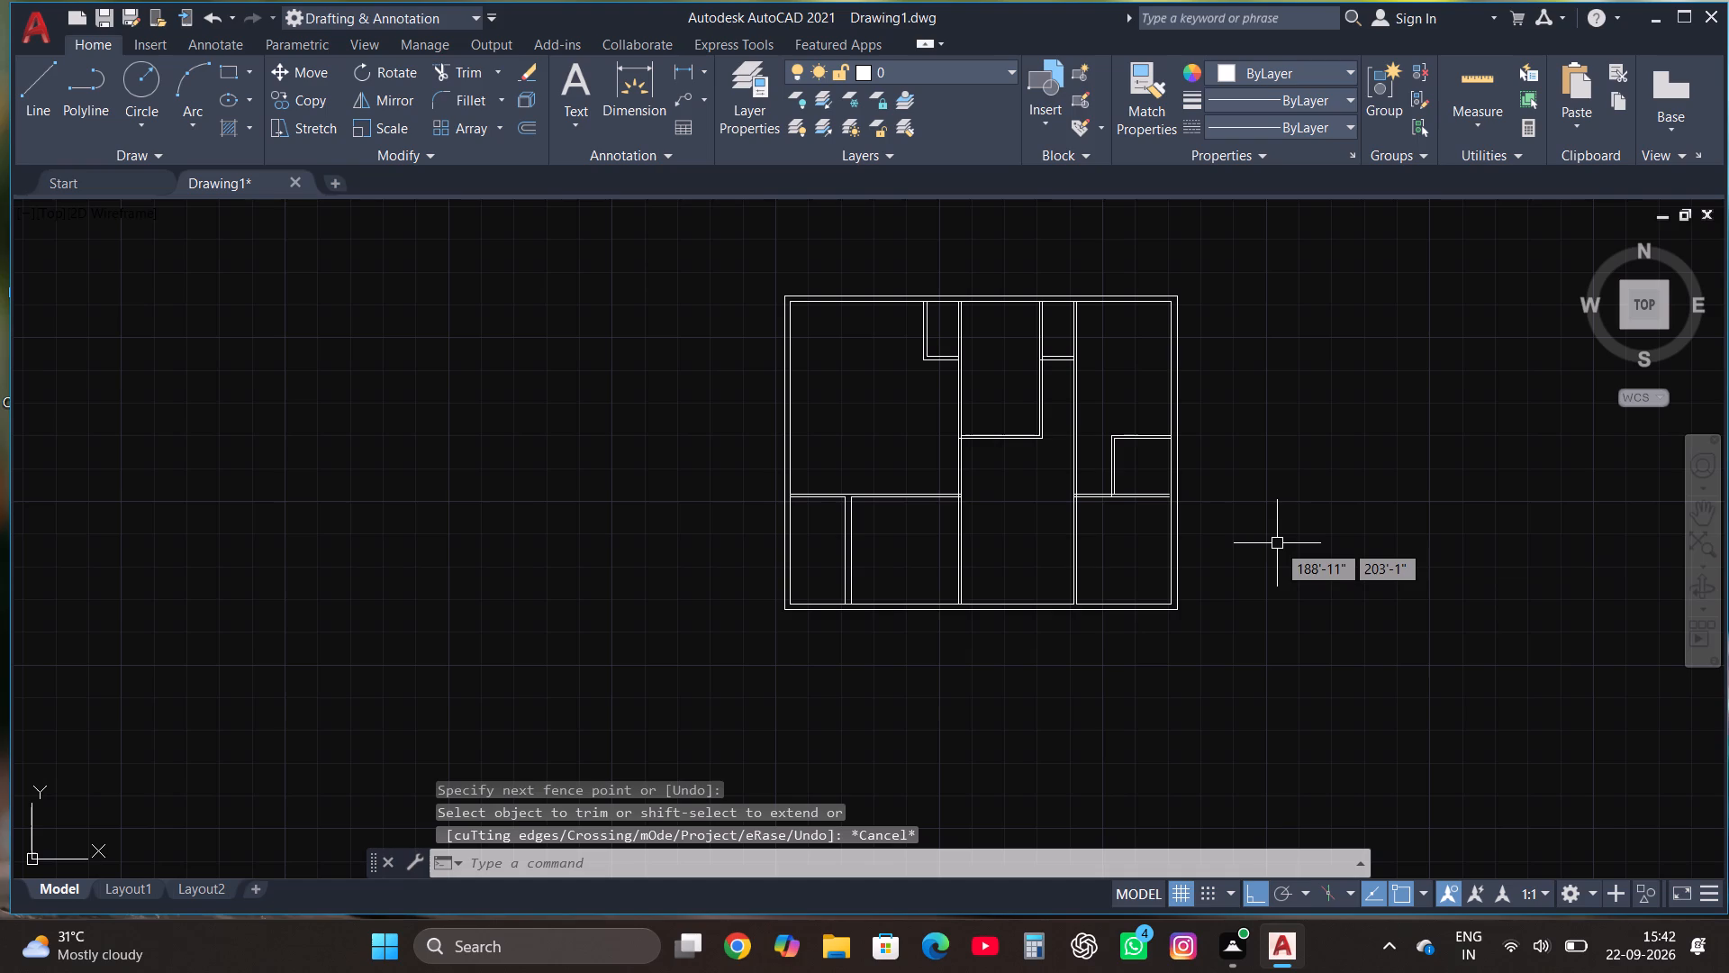
# Insert a Door - Imperial block from the architectural tool palette in the empty space right of the plan.
pyautogui.press('d')
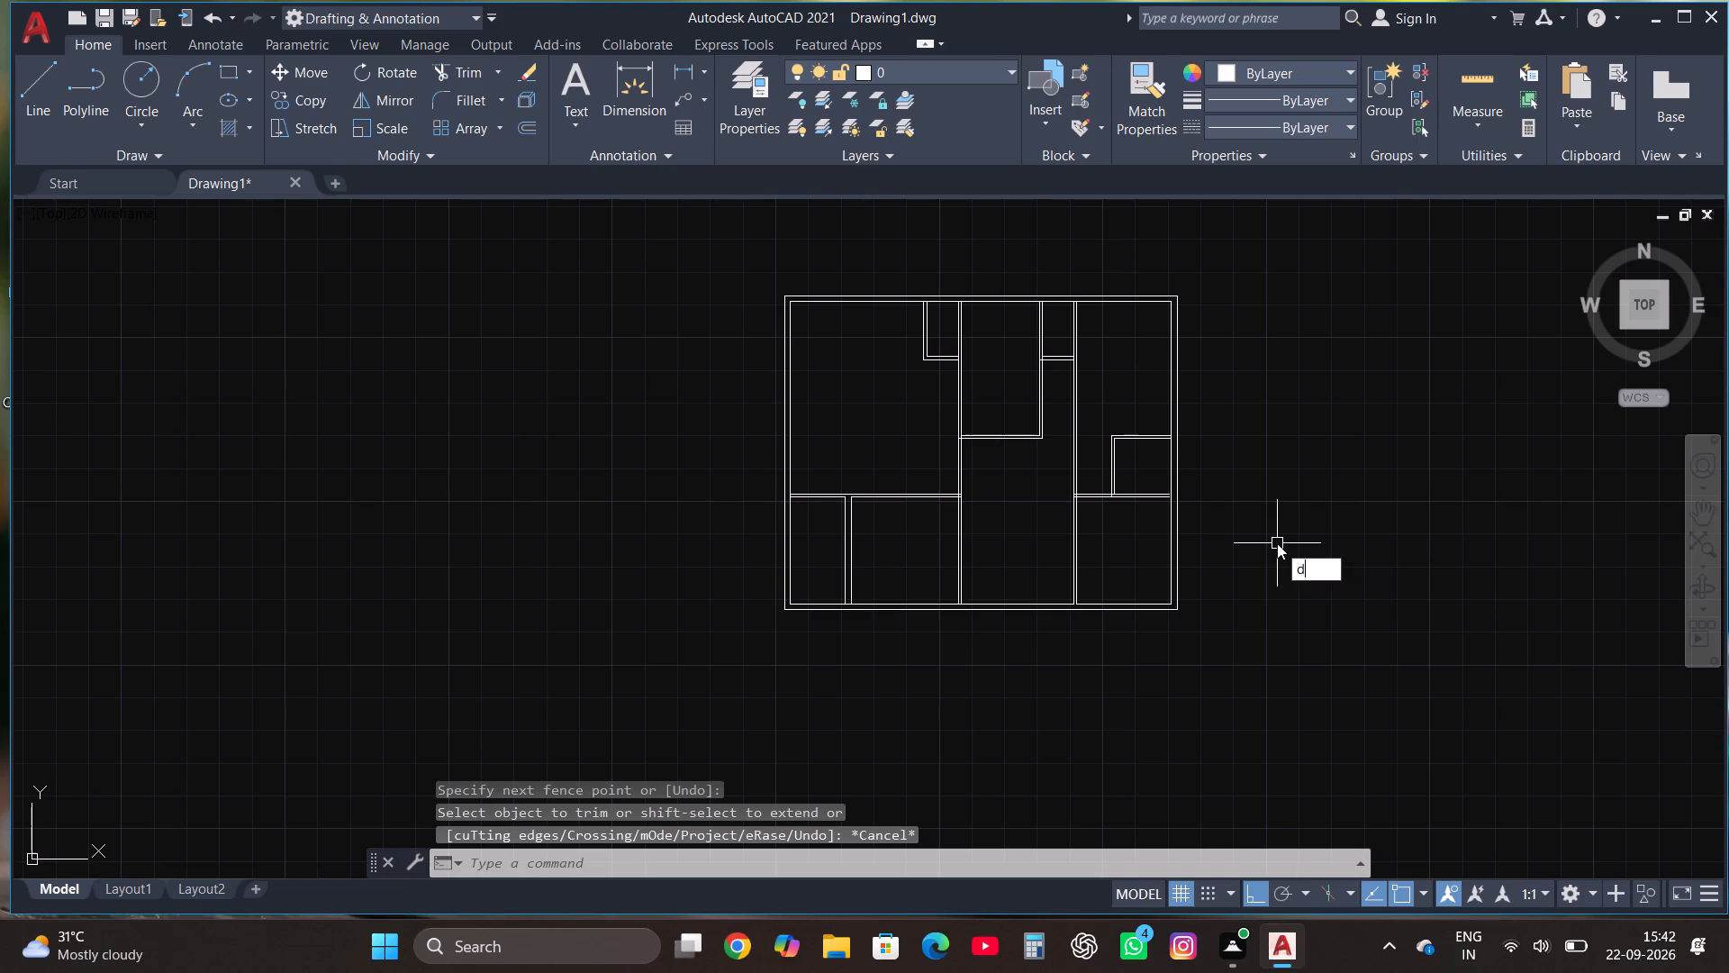
pyautogui.press('BackSpace')
pyautogui.write('too')
pyautogui.click(1399, 585)
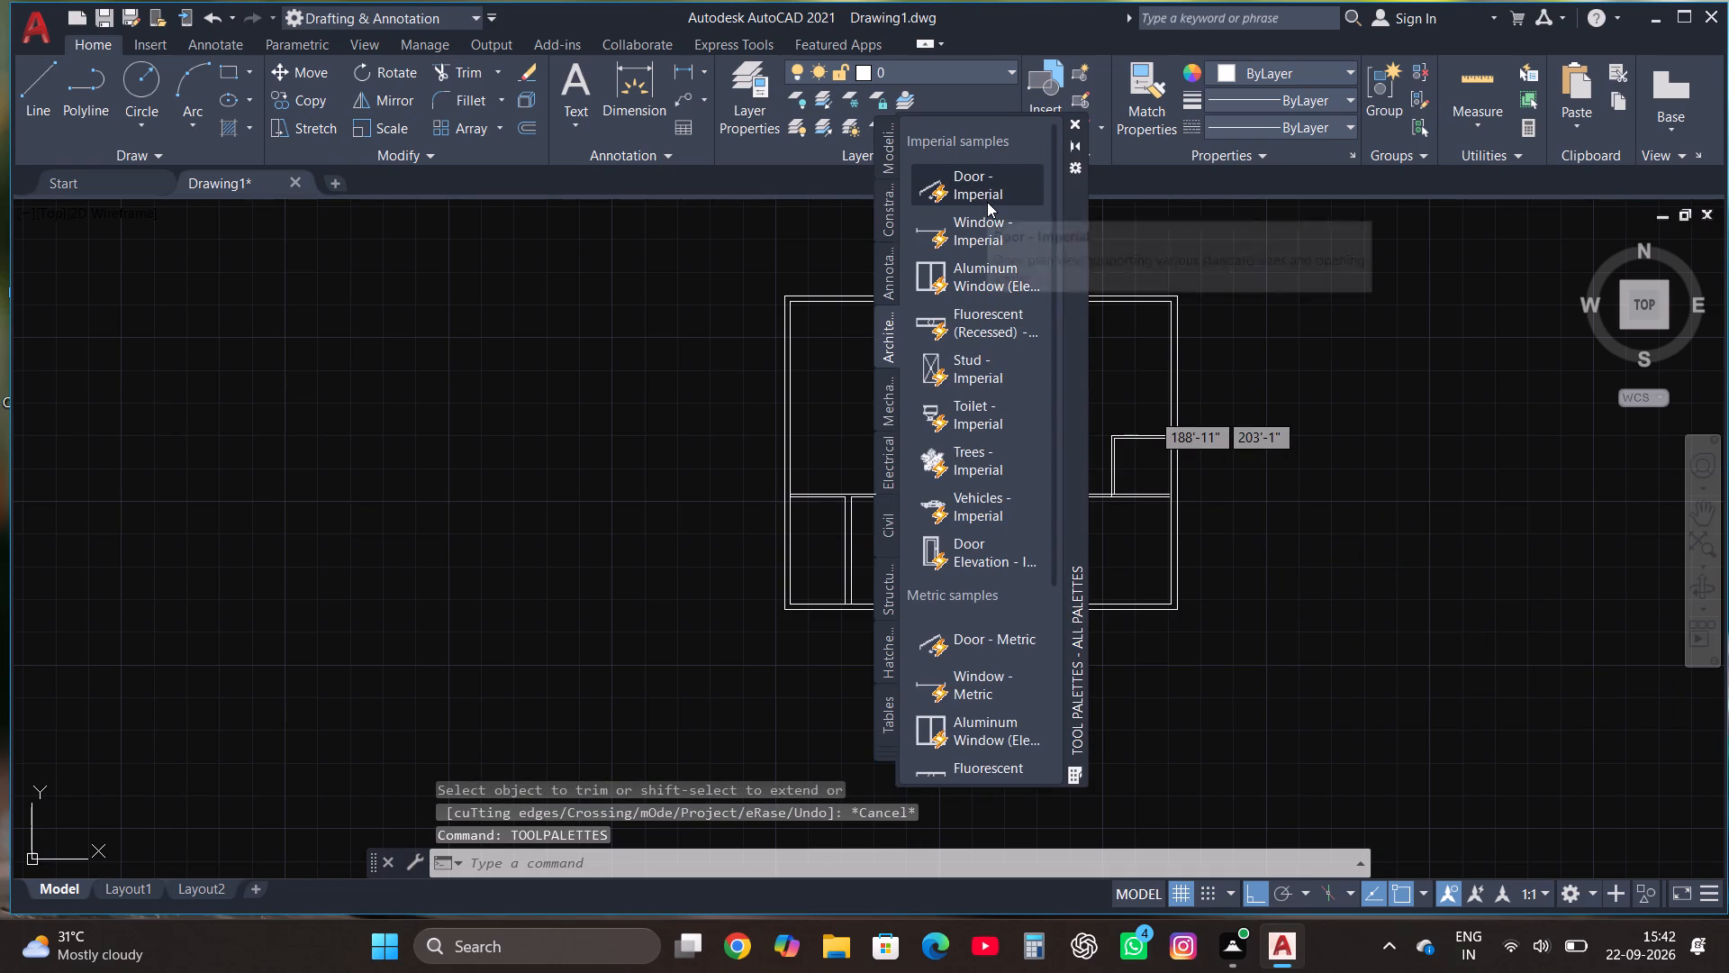
pyautogui.click(987, 202)
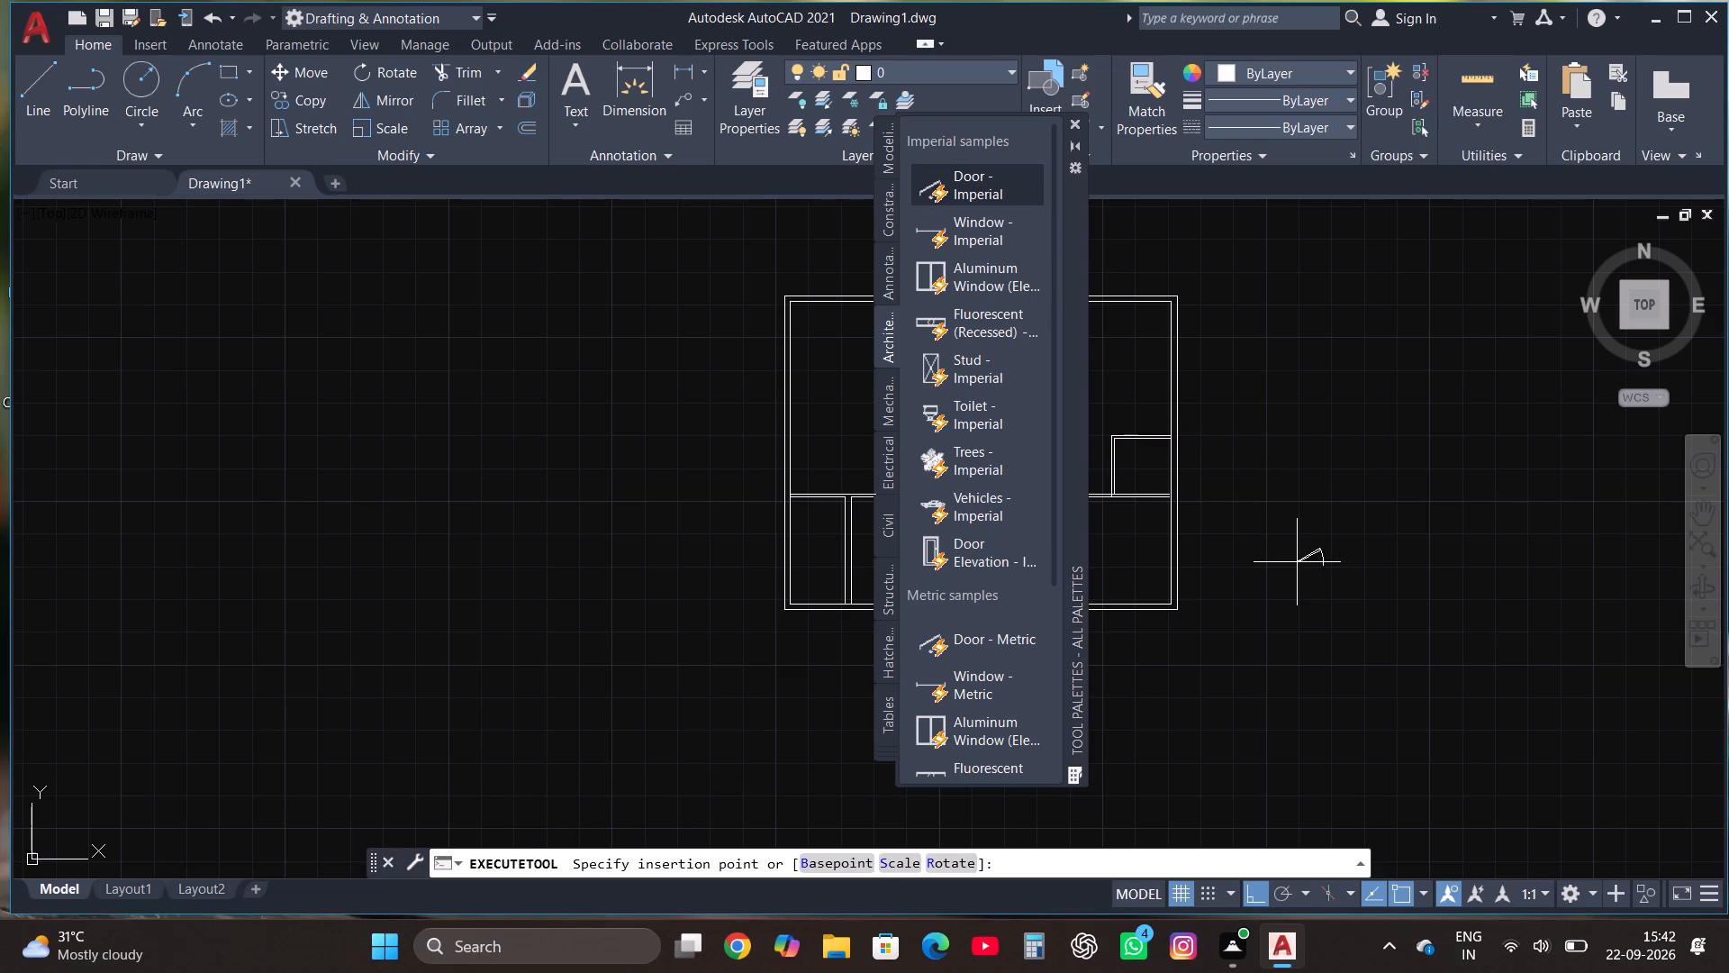
pyautogui.click(1297, 562)
pyautogui.click(1076, 124)
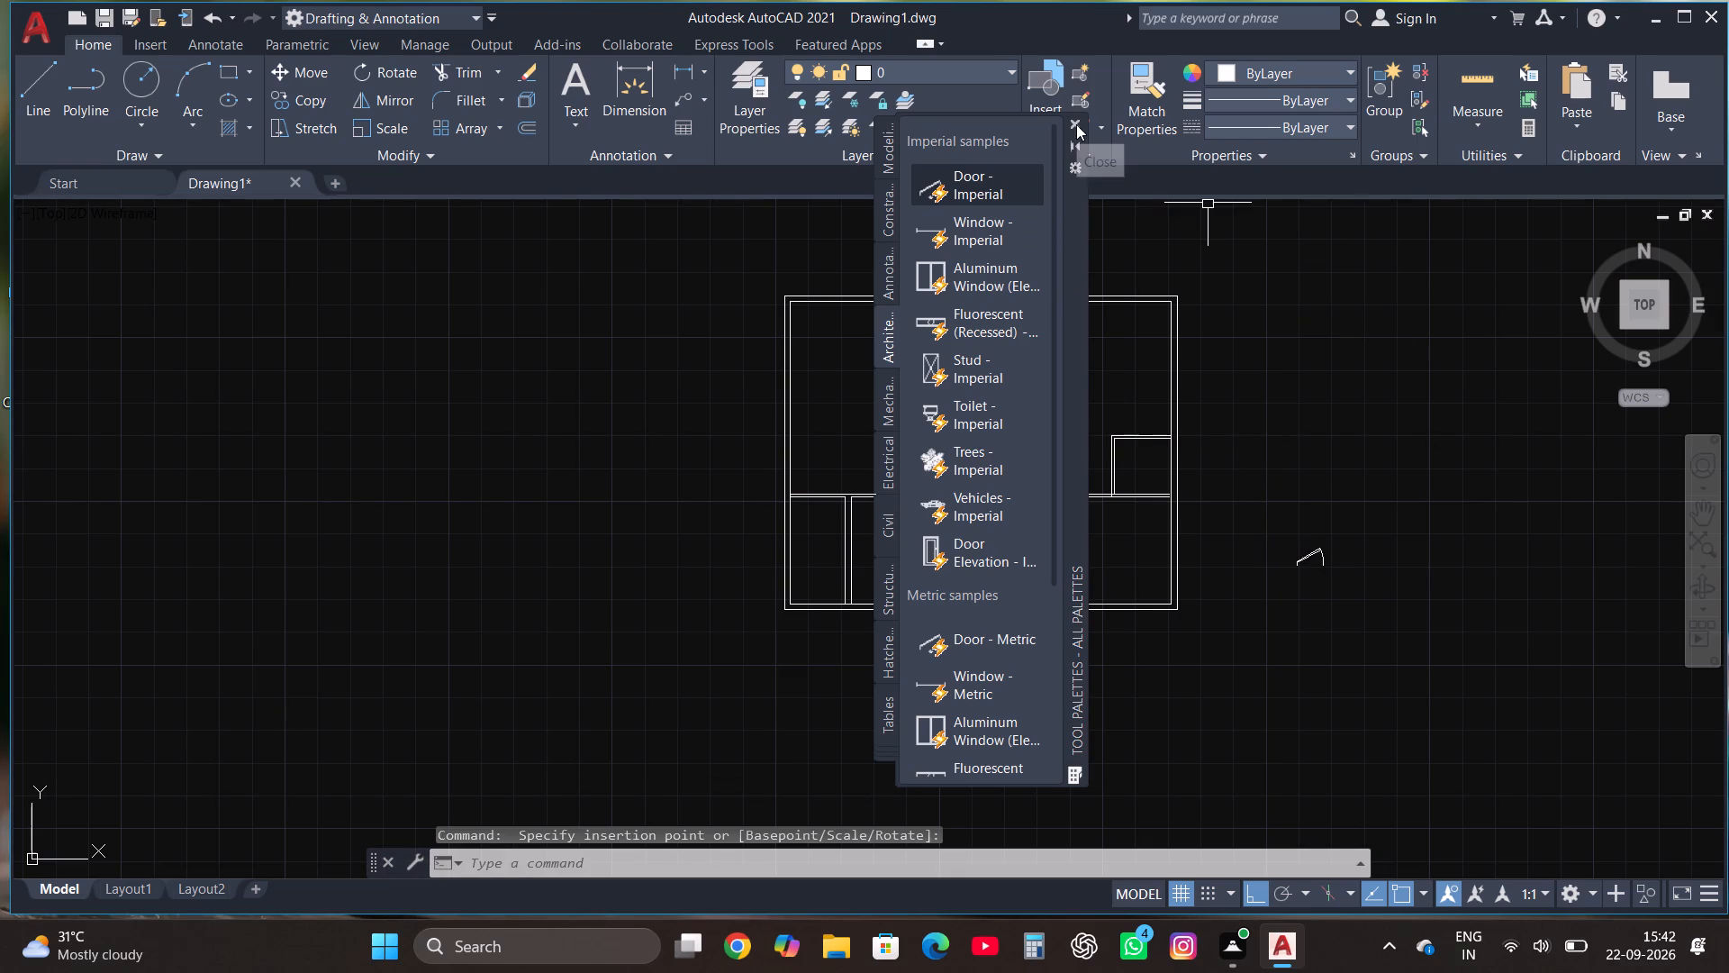
# Set the inserted door's opening angle to Open 90º.
pyautogui.scroll(2, 1308, 543)
pyautogui.click(1310, 576)
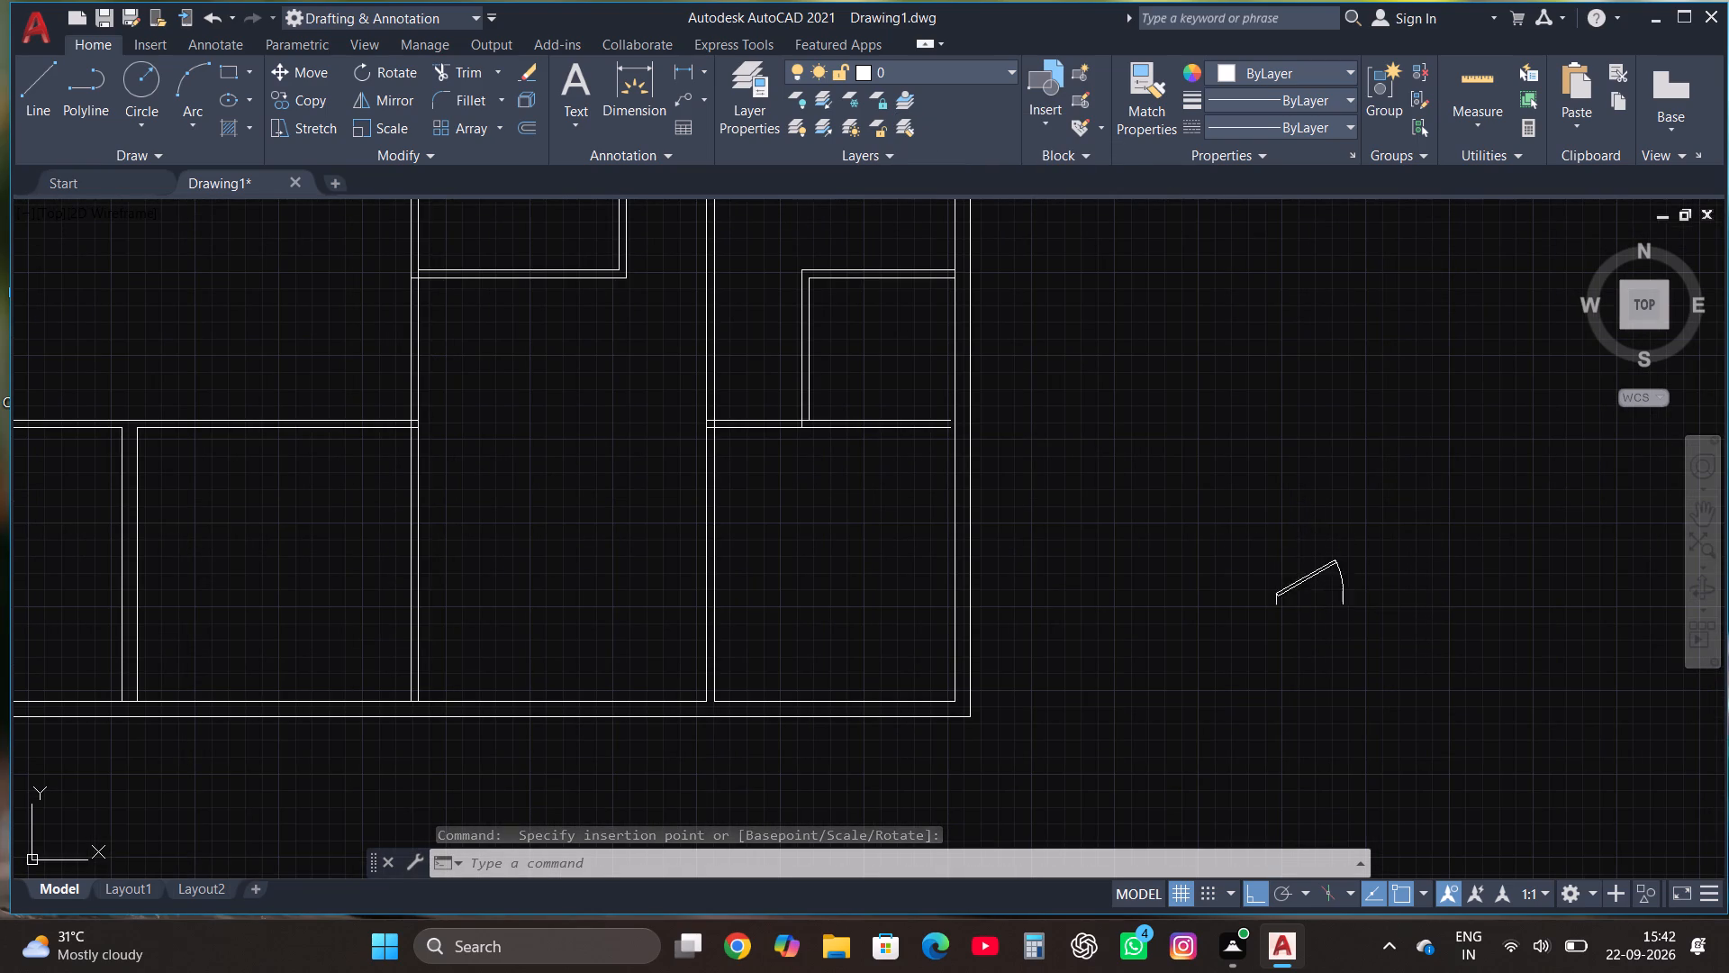
pyautogui.click(1268, 568)
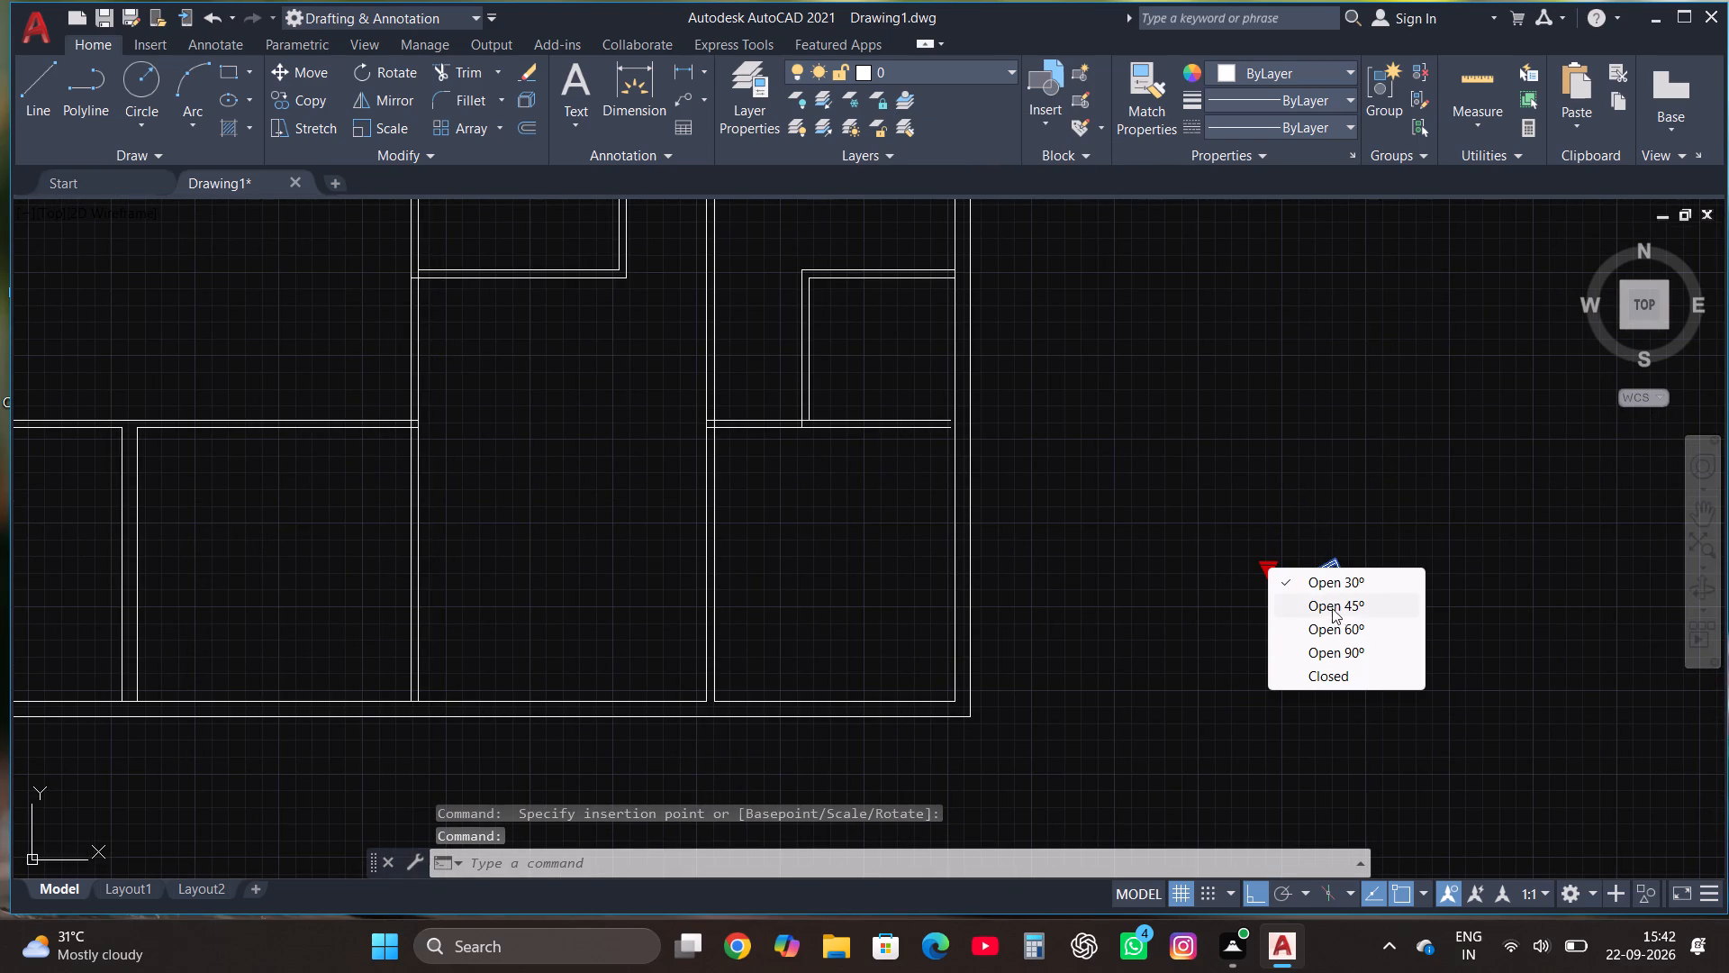
pyautogui.click(1346, 647)
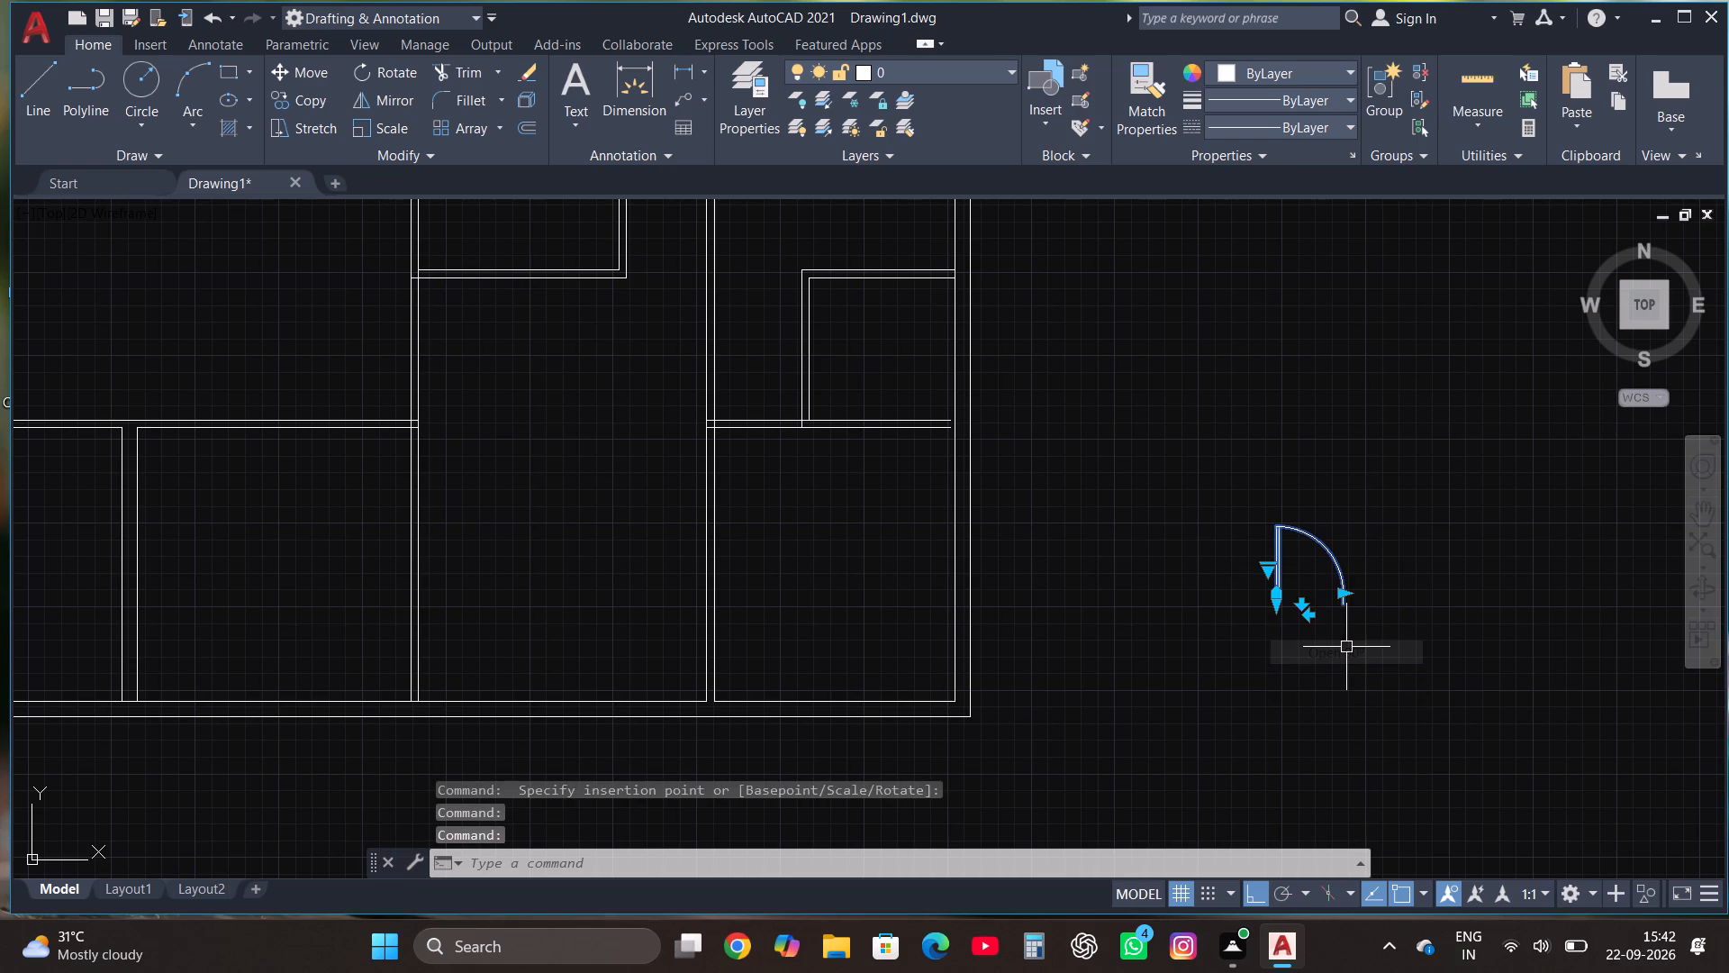
# Mirror the door across a vertical line to its right, keeping the source door.
pyautogui.scroll(-1, 1309, 661)
pyautogui.scroll(1, 1392, 647)
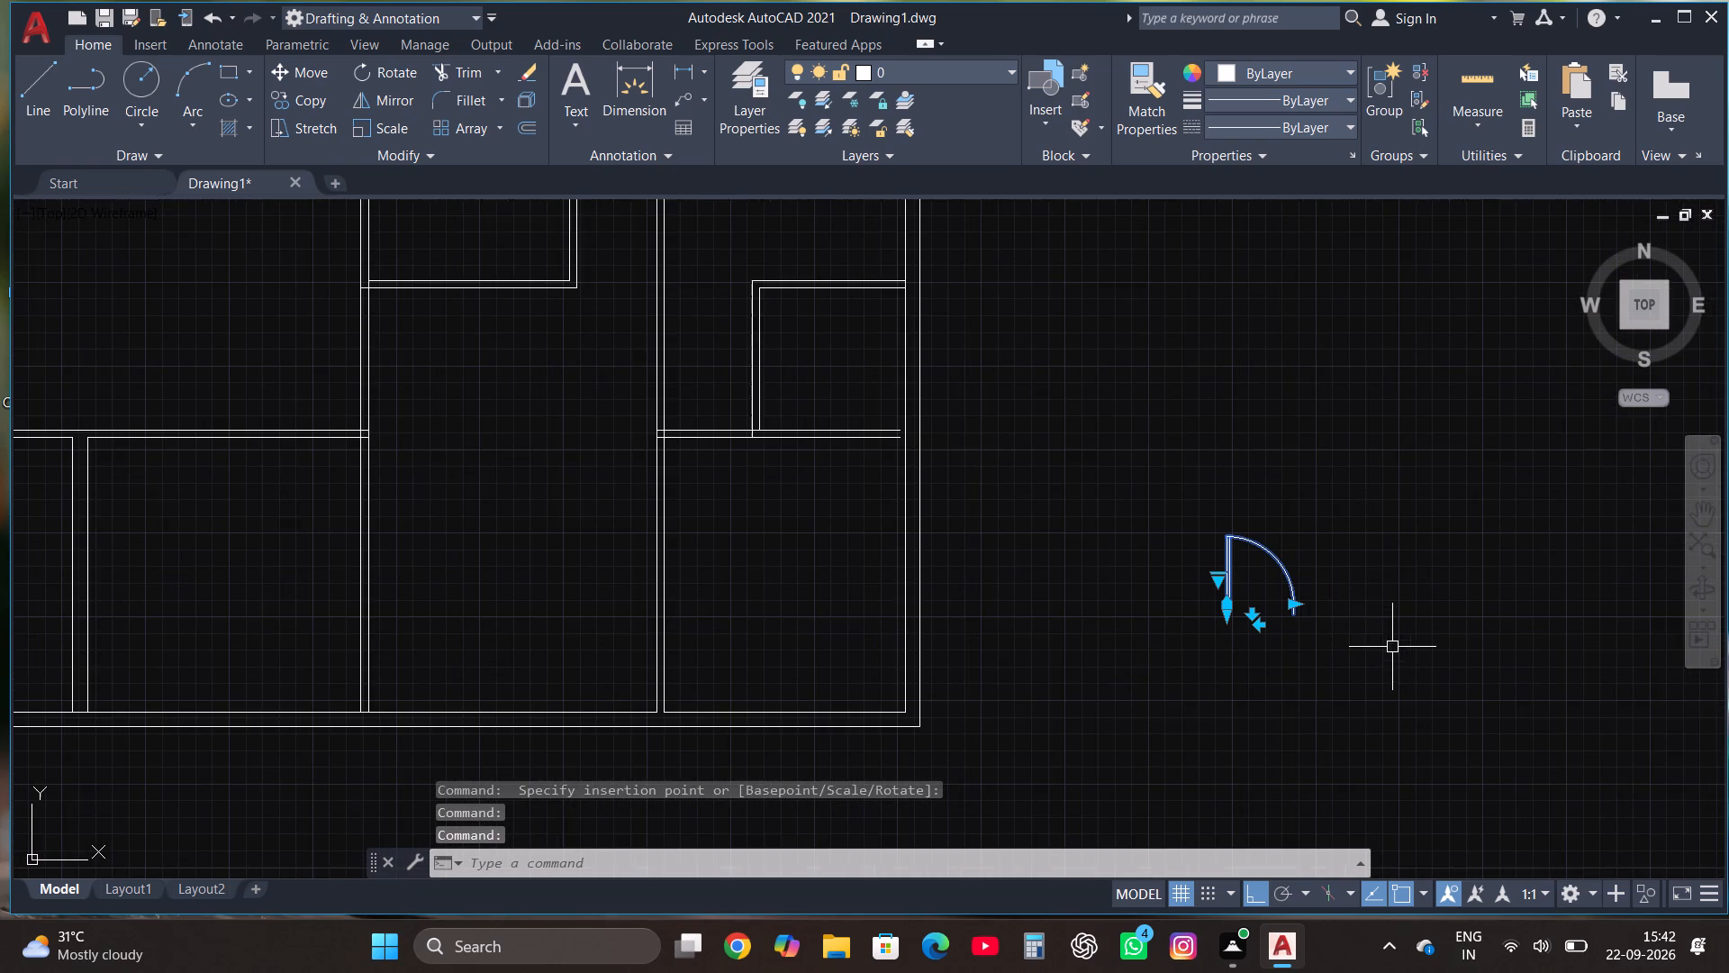
pyautogui.click(396, 96)
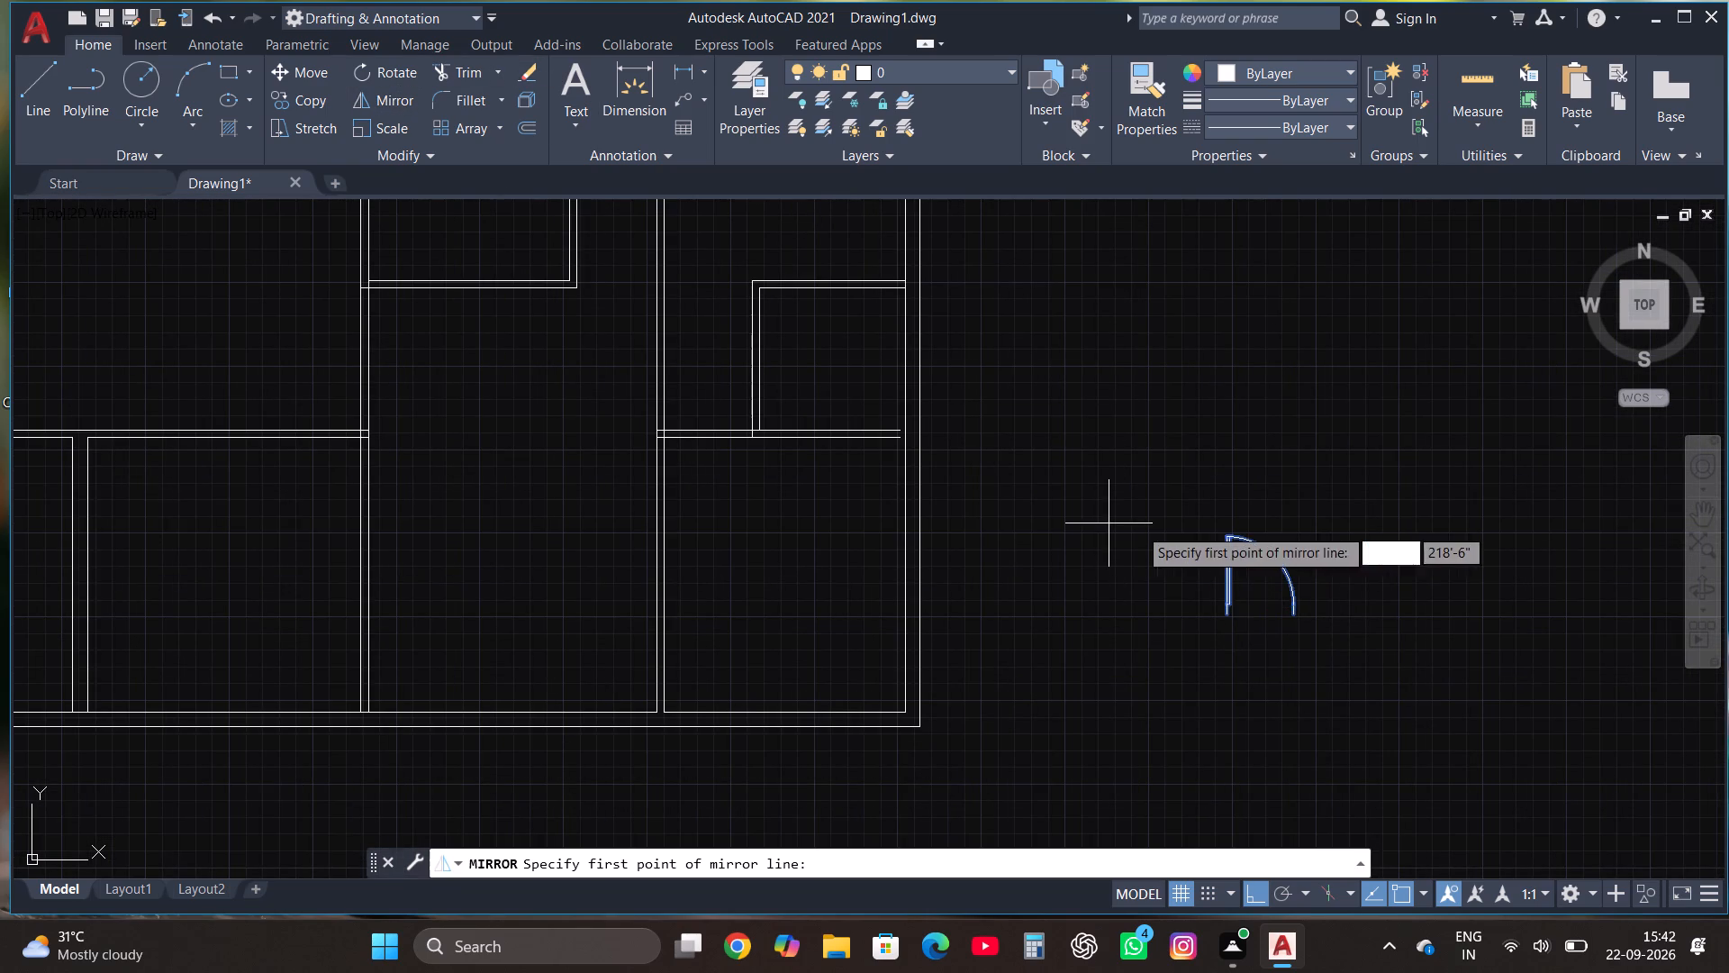
pyautogui.click(1364, 594)
pyautogui.click(1333, 674)
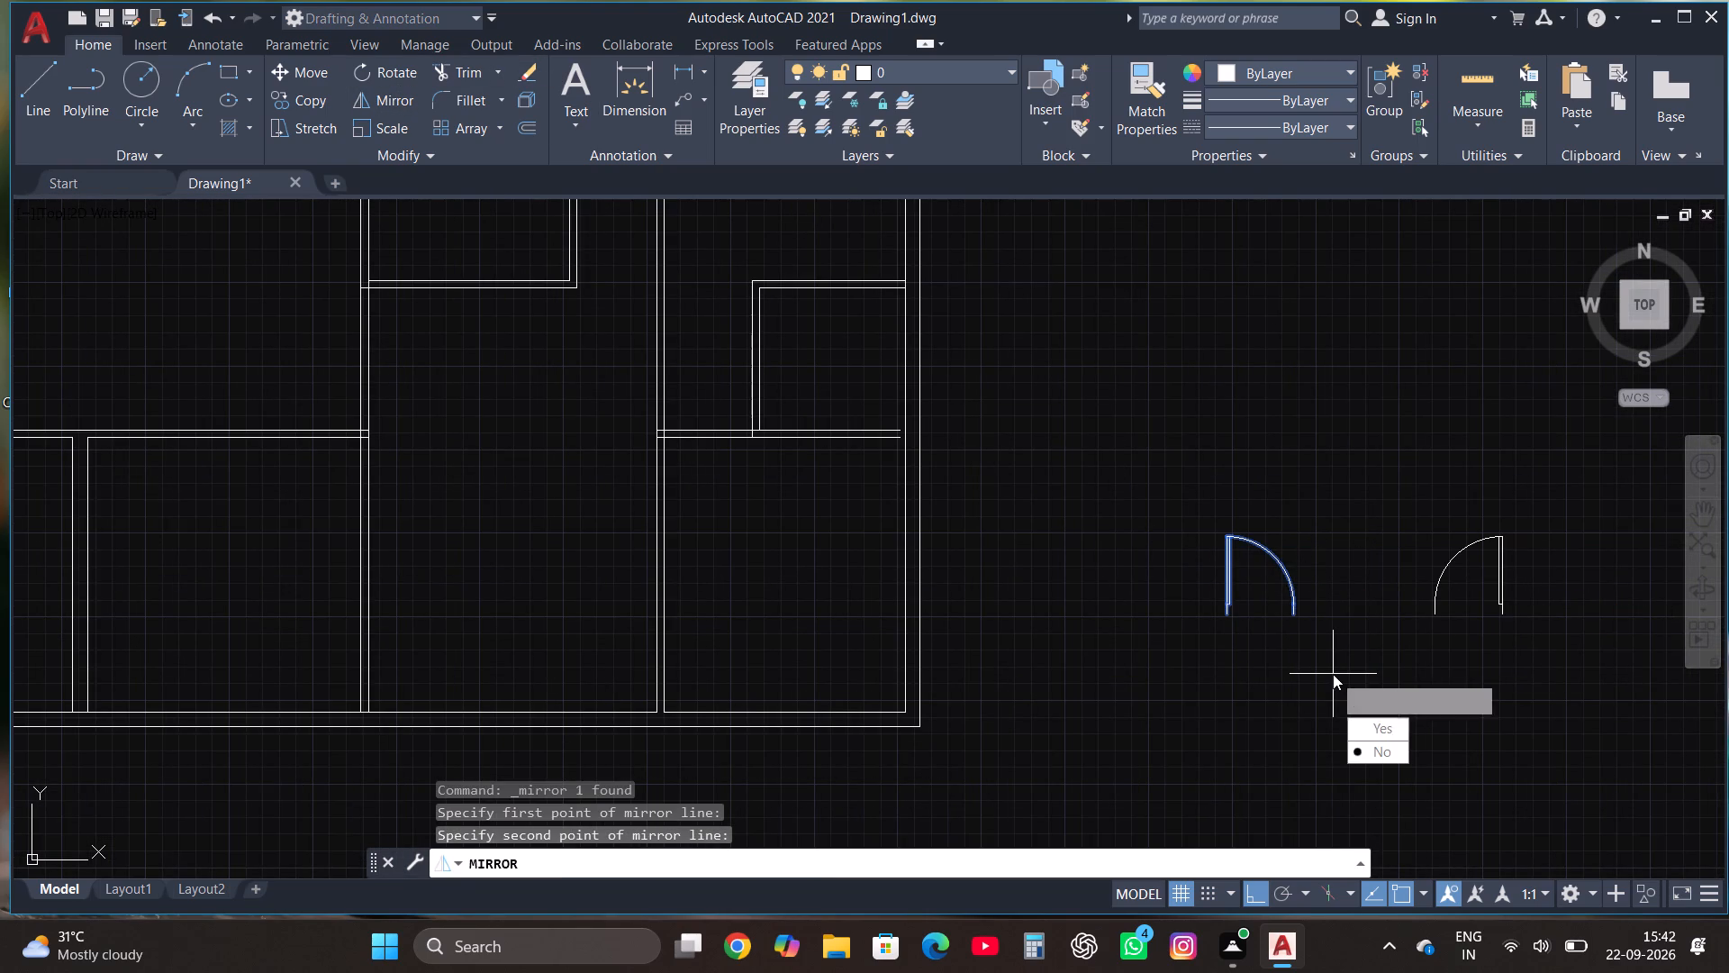
pyautogui.moveTo(1368, 752); pyautogui.dragTo(1333, 674)
# Mirror the original door across a horizontal line below it, keeping the source door.
pyautogui.scroll(-1, 1133, 618)
pyautogui.scroll(2, 1248, 629)
pyautogui.moveTo(1229, 608); pyautogui.dragTo(1162, 508)
pyautogui.click(1063, 408)
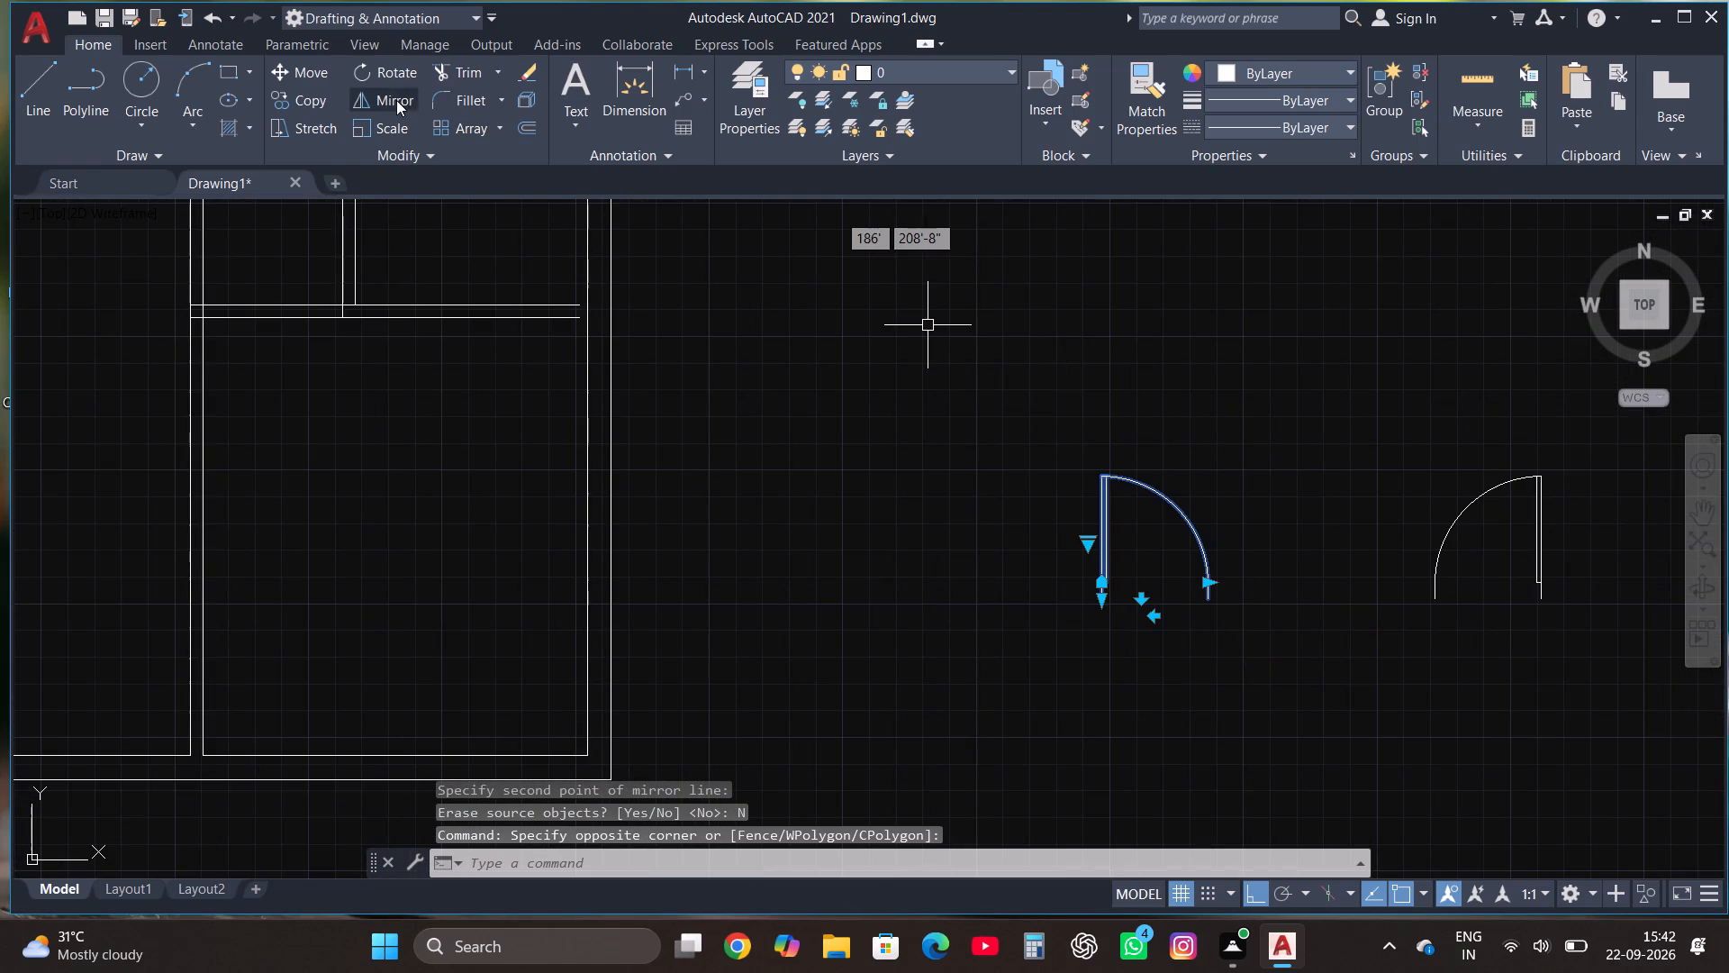
pyautogui.moveTo(397, 101); pyautogui.dragTo(397, 89)
pyautogui.scroll(-1, 1214, 605)
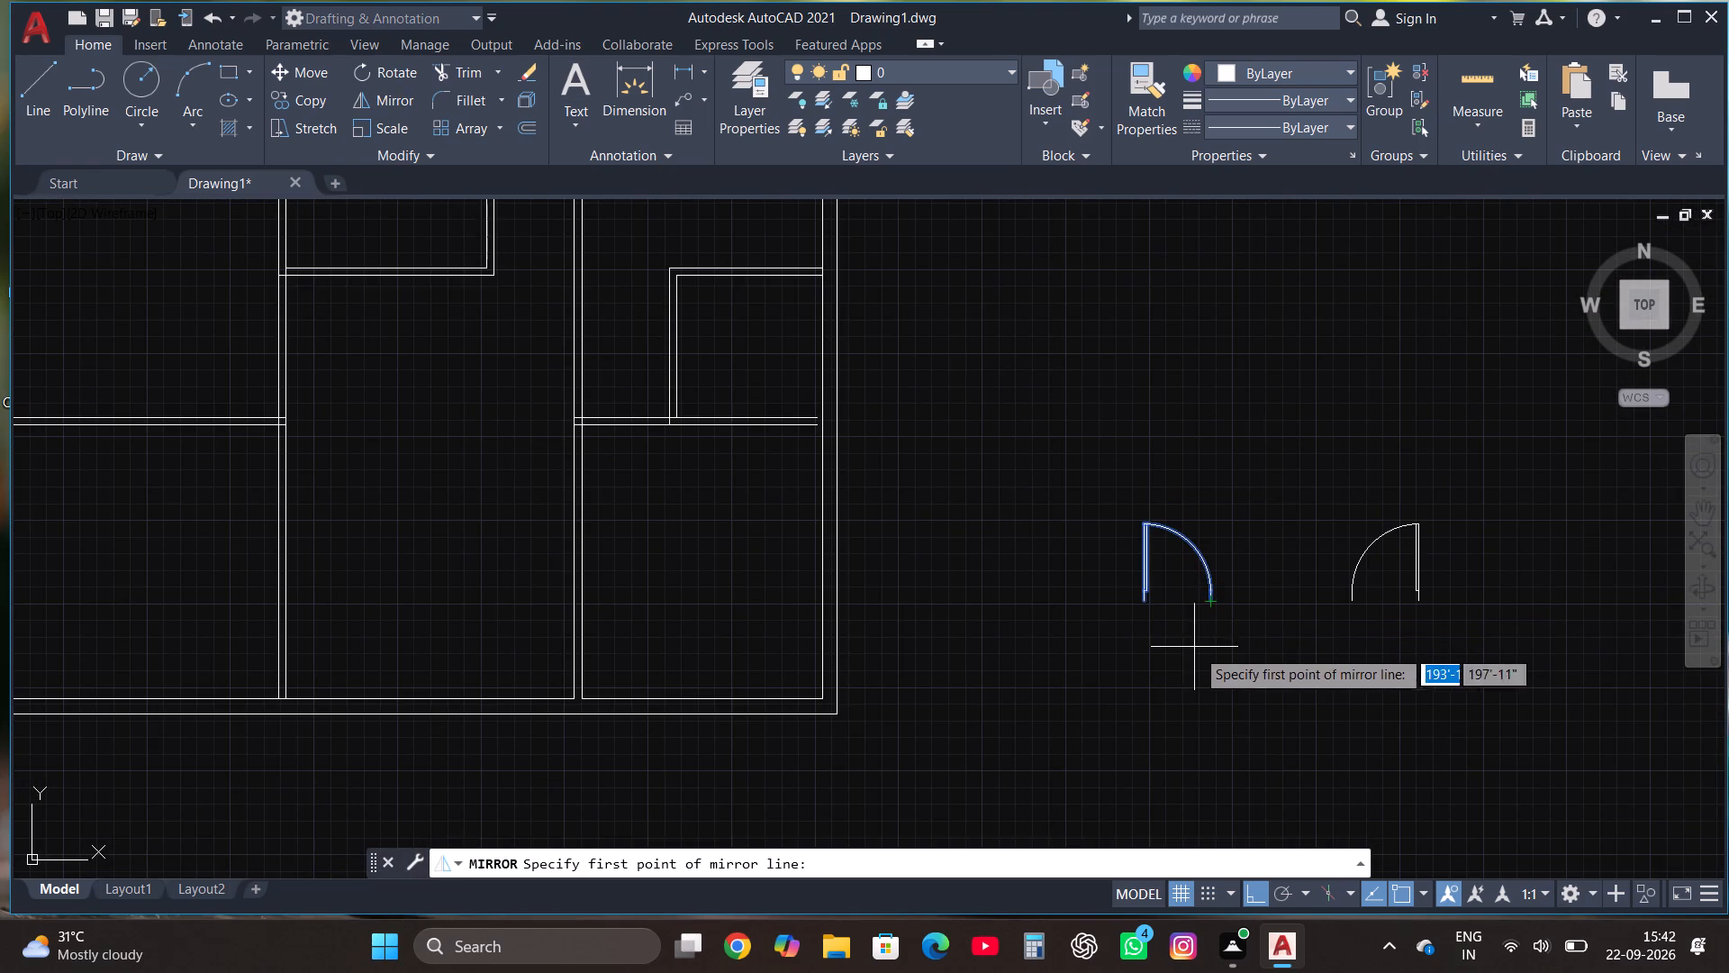
pyautogui.click(1181, 647)
pyautogui.click(1278, 678)
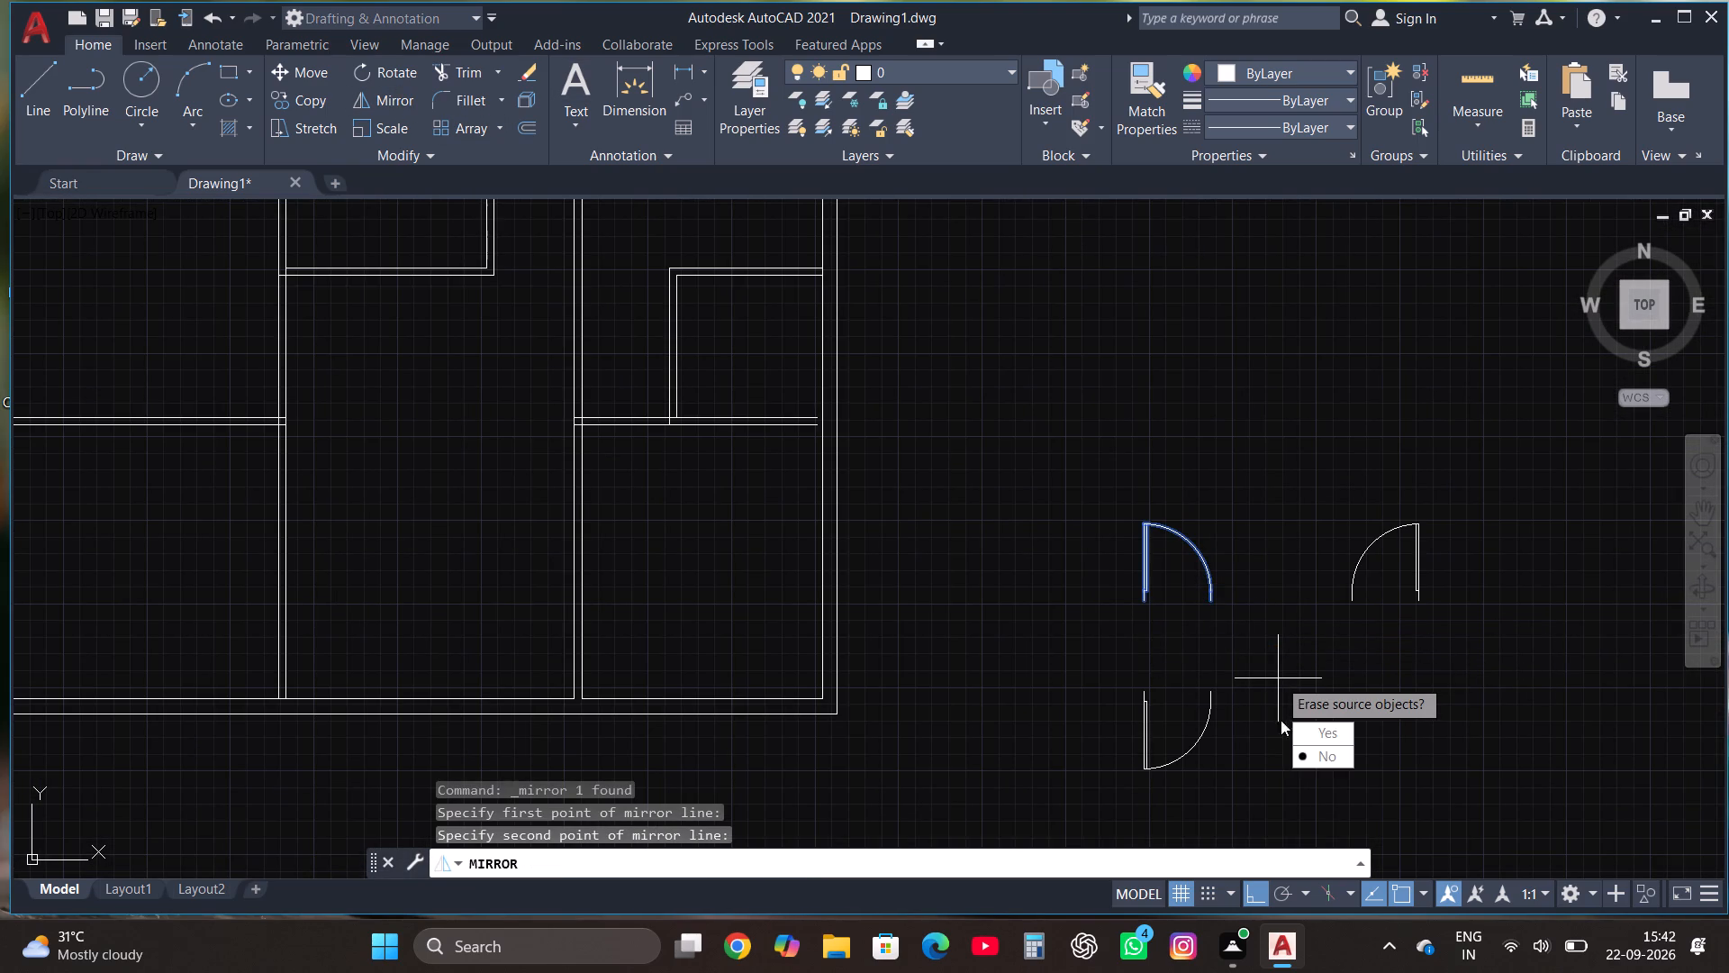
pyautogui.click(1333, 761)
# Mirror the lower, downward-swinging door across a vertical line to its right, keeping the source door.
pyautogui.moveTo(1154, 707); pyautogui.dragTo(1145, 702)
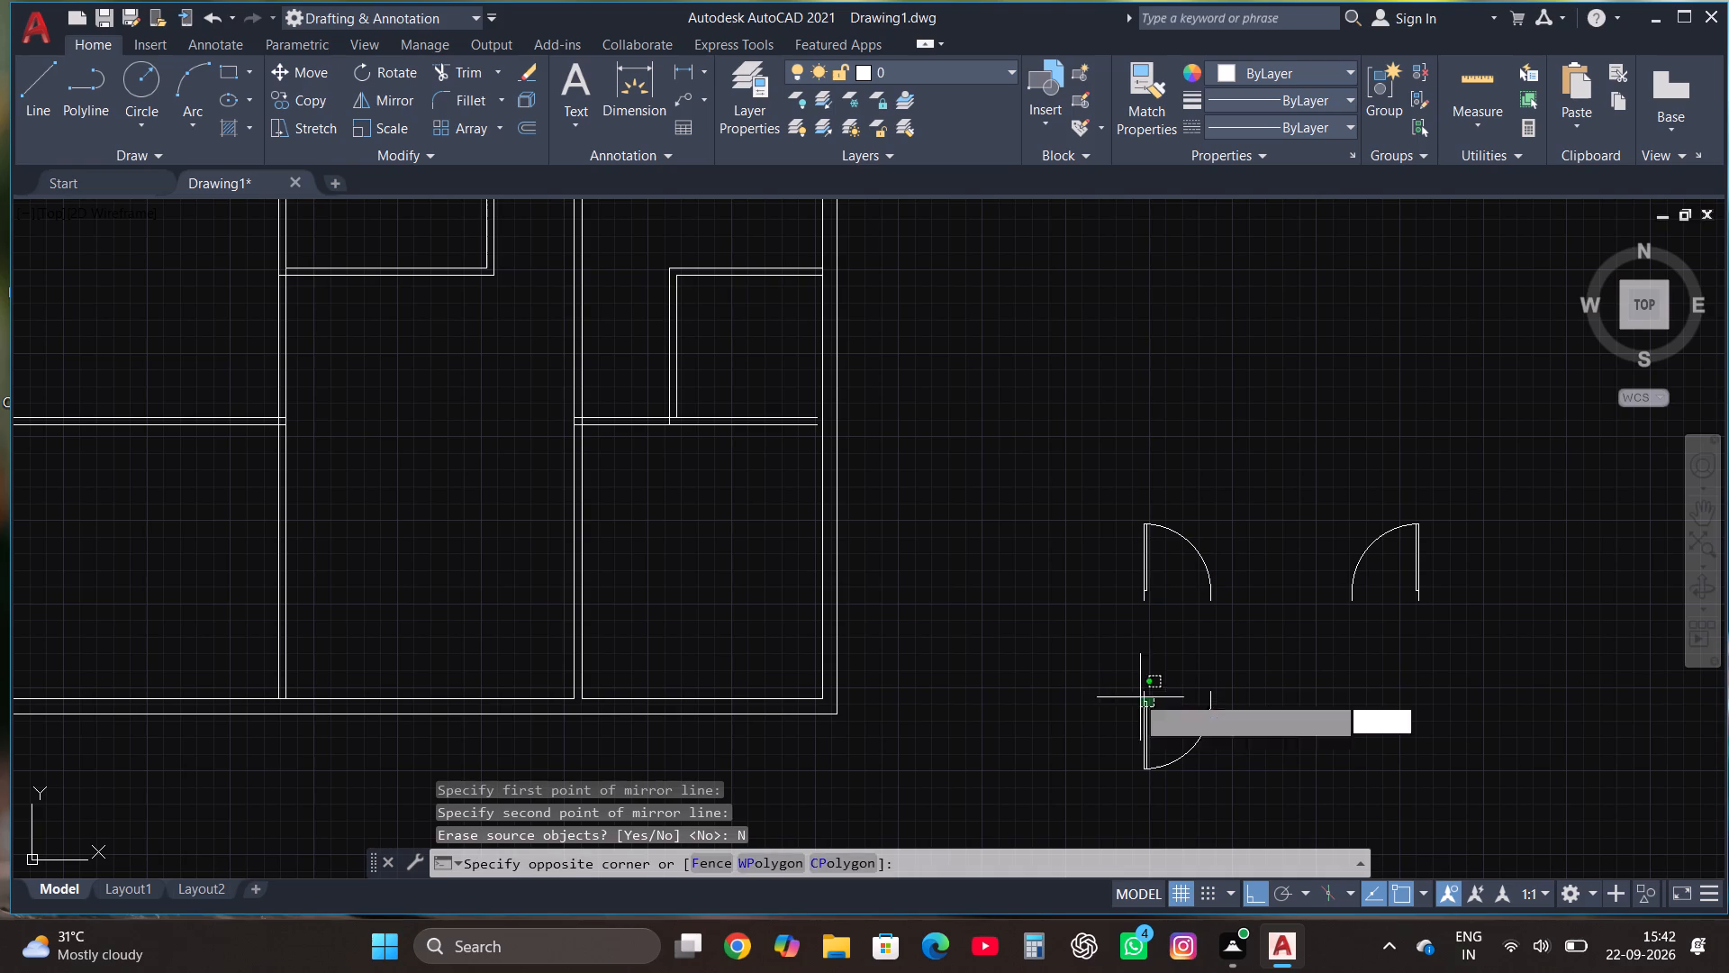
pyautogui.click(1119, 670)
pyautogui.click(401, 109)
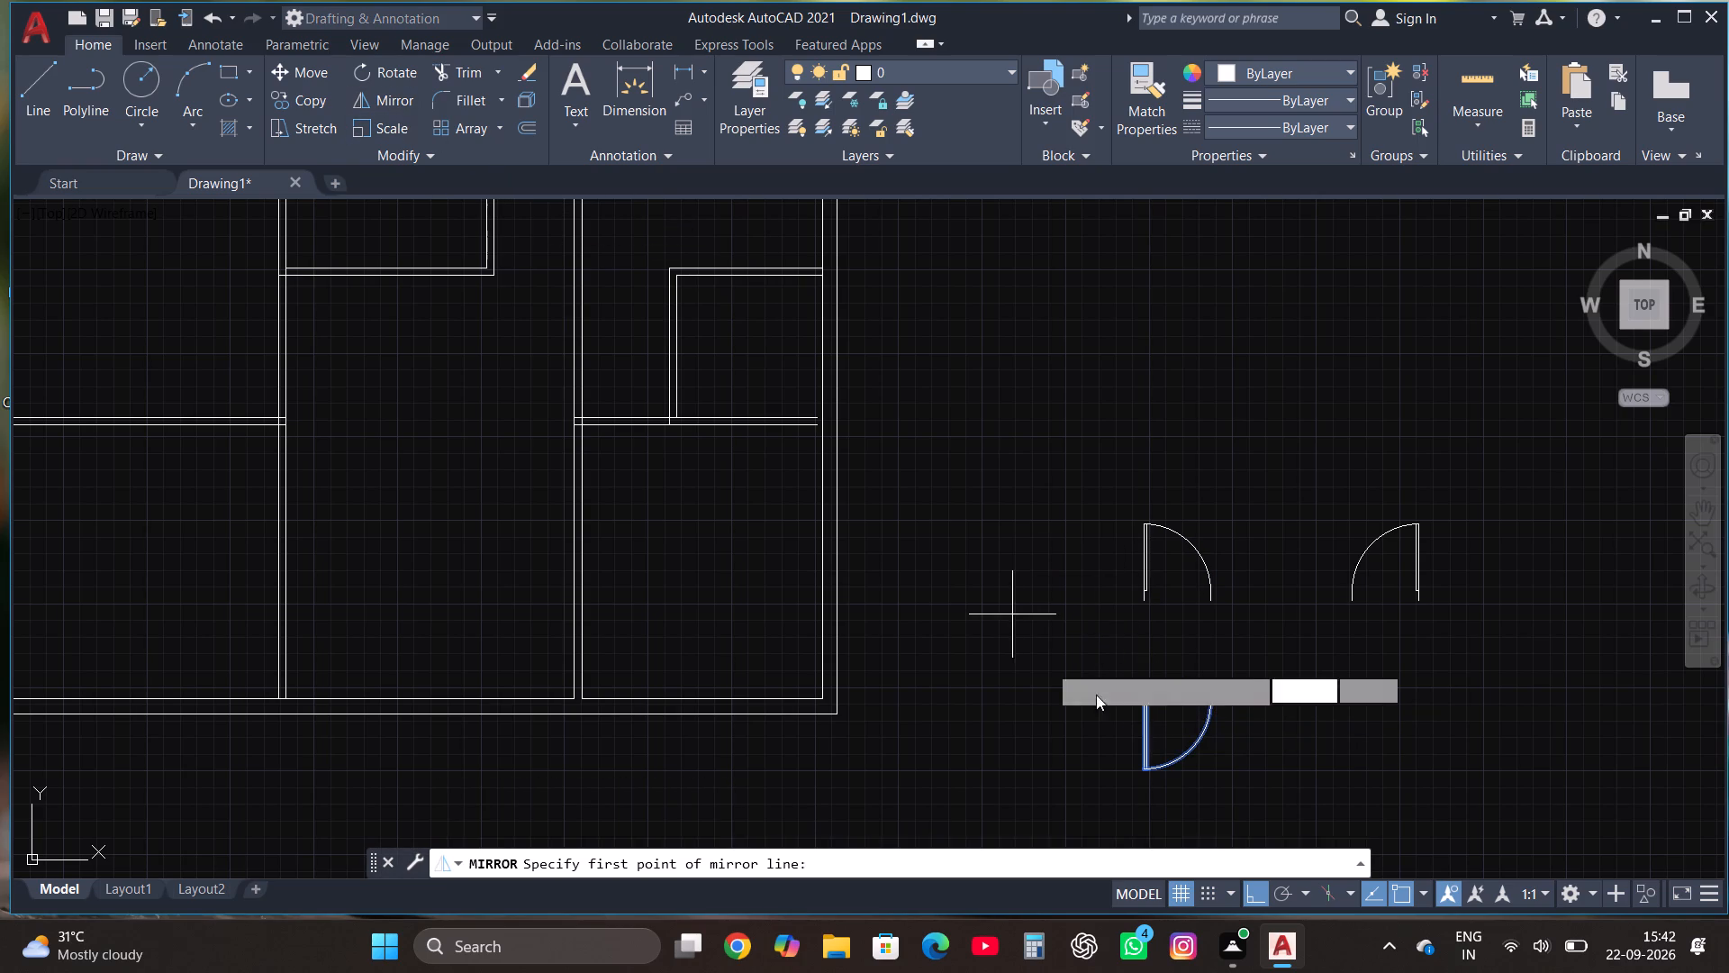
pyautogui.click(1307, 729)
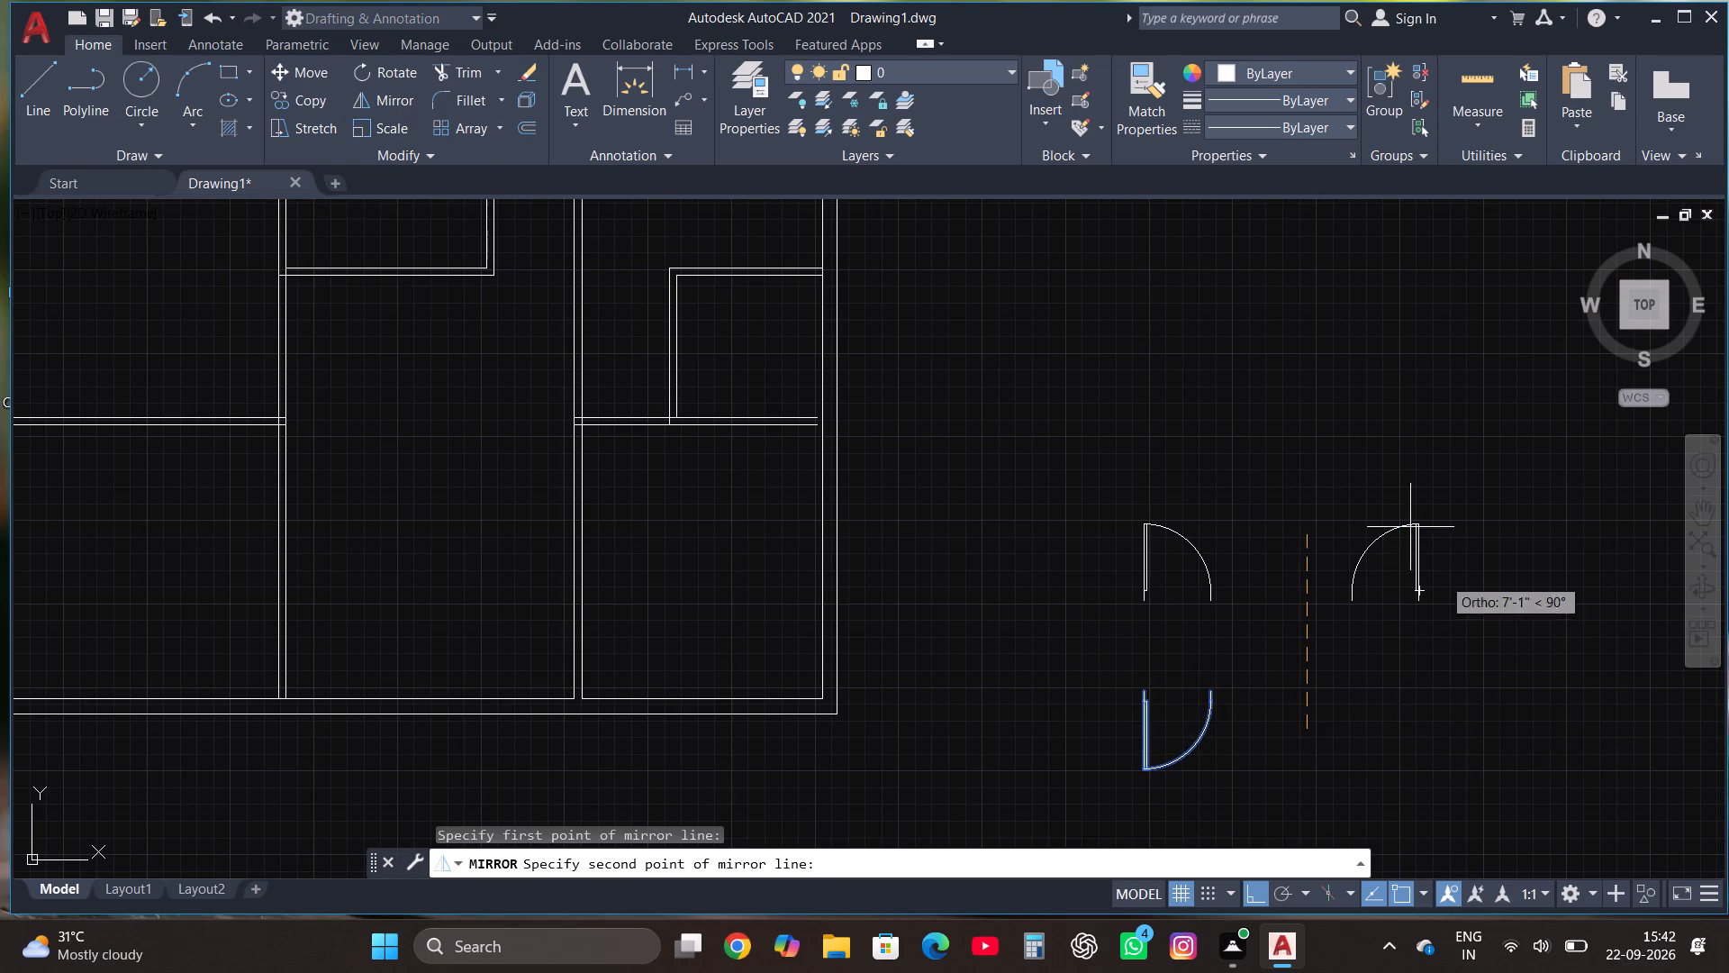
pyautogui.click(1326, 442)
pyautogui.click(1372, 516)
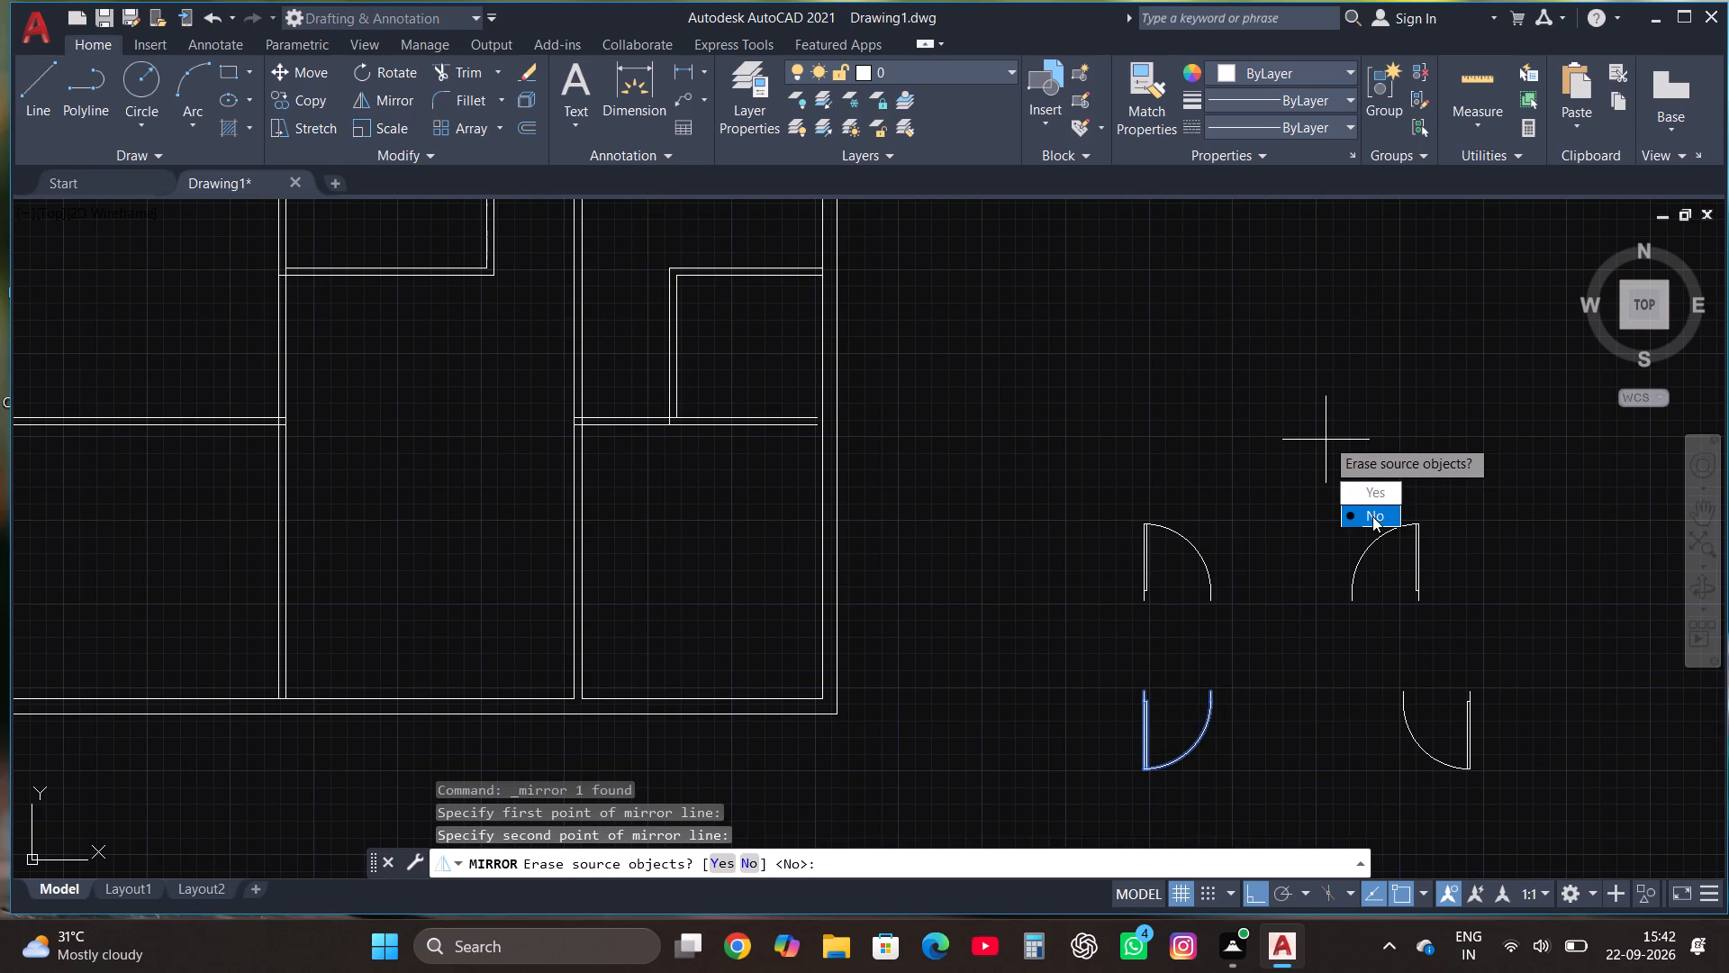
# Copy the original upward-swinging door straight up to an empty spot above it.
pyautogui.click(1209, 567)
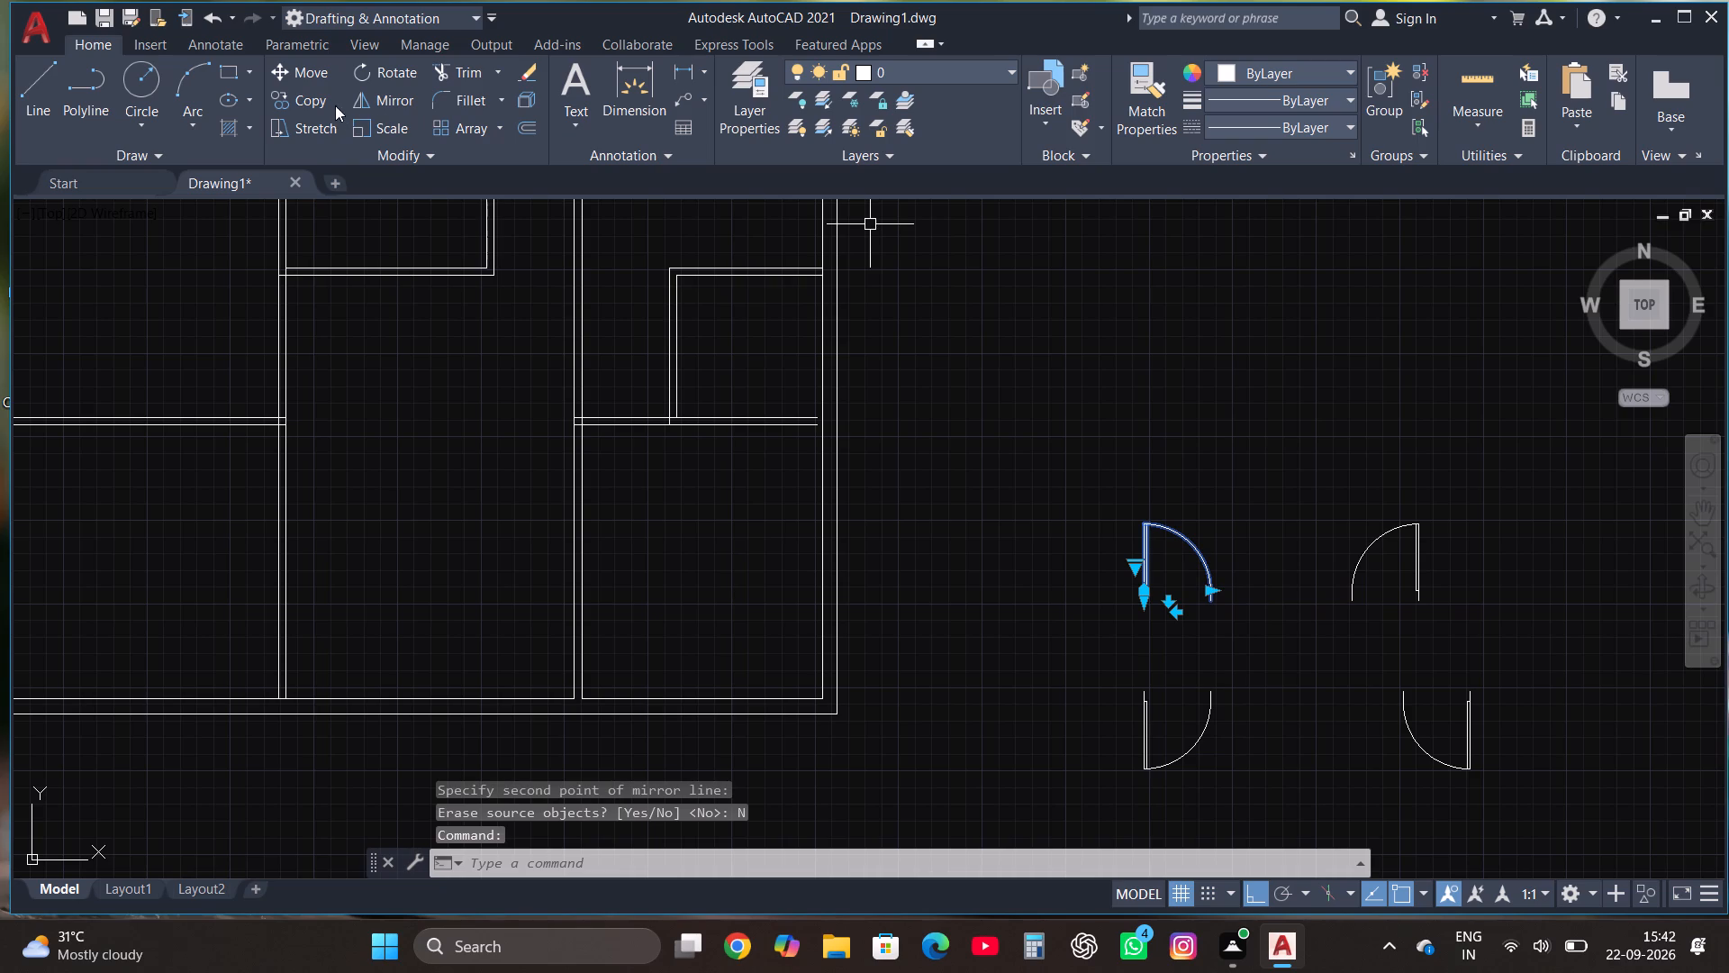
pyautogui.click(309, 103)
pyautogui.click(1161, 553)
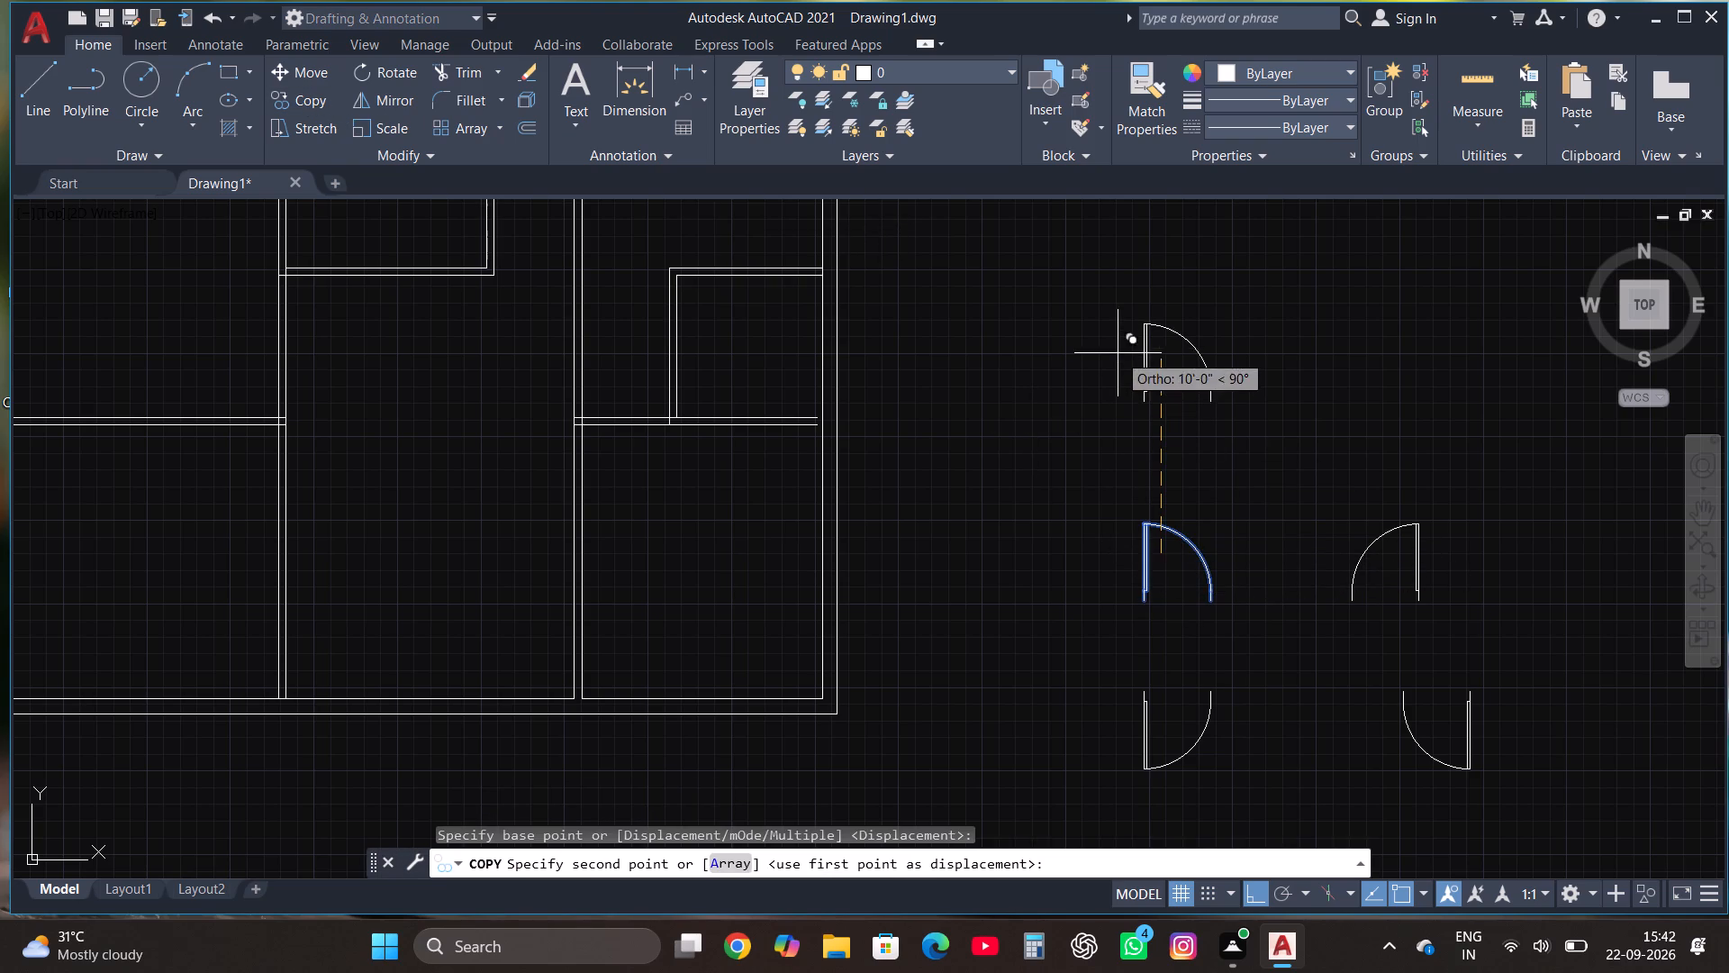
pyautogui.click(1110, 334)
# Rotate the copied door 90° counterclockwise about its lower hinge-side end.
pyautogui.click(1145, 349)
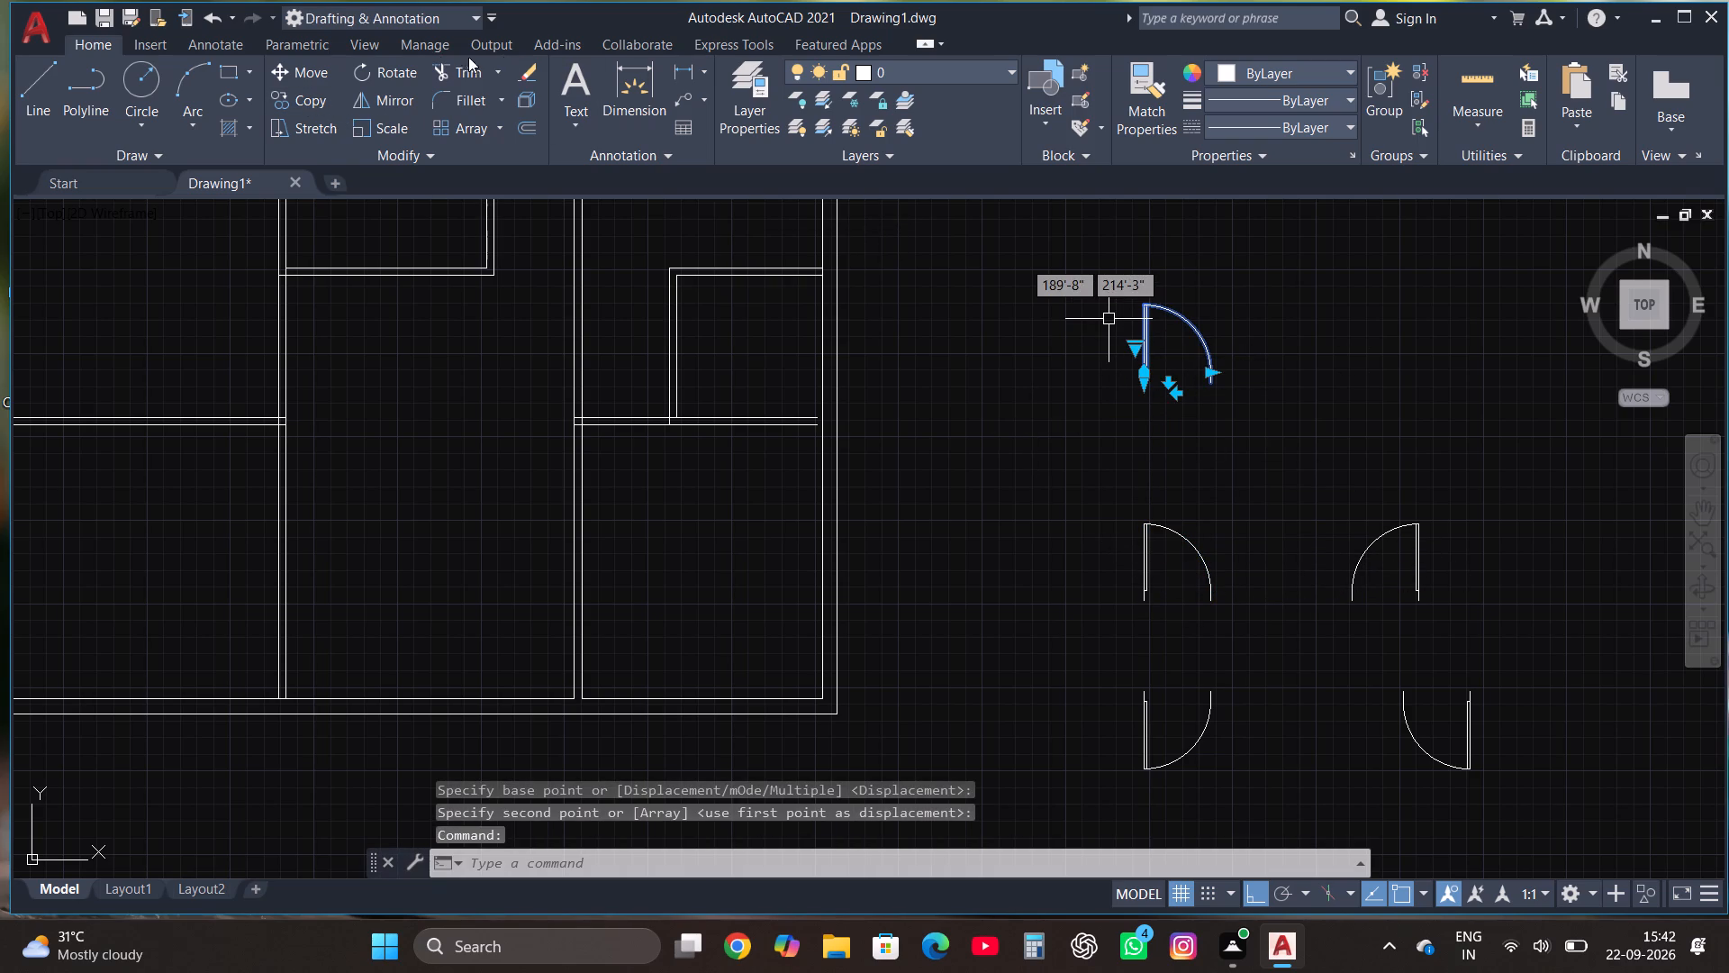
pyautogui.moveTo(406, 67); pyautogui.dragTo(407, 48)
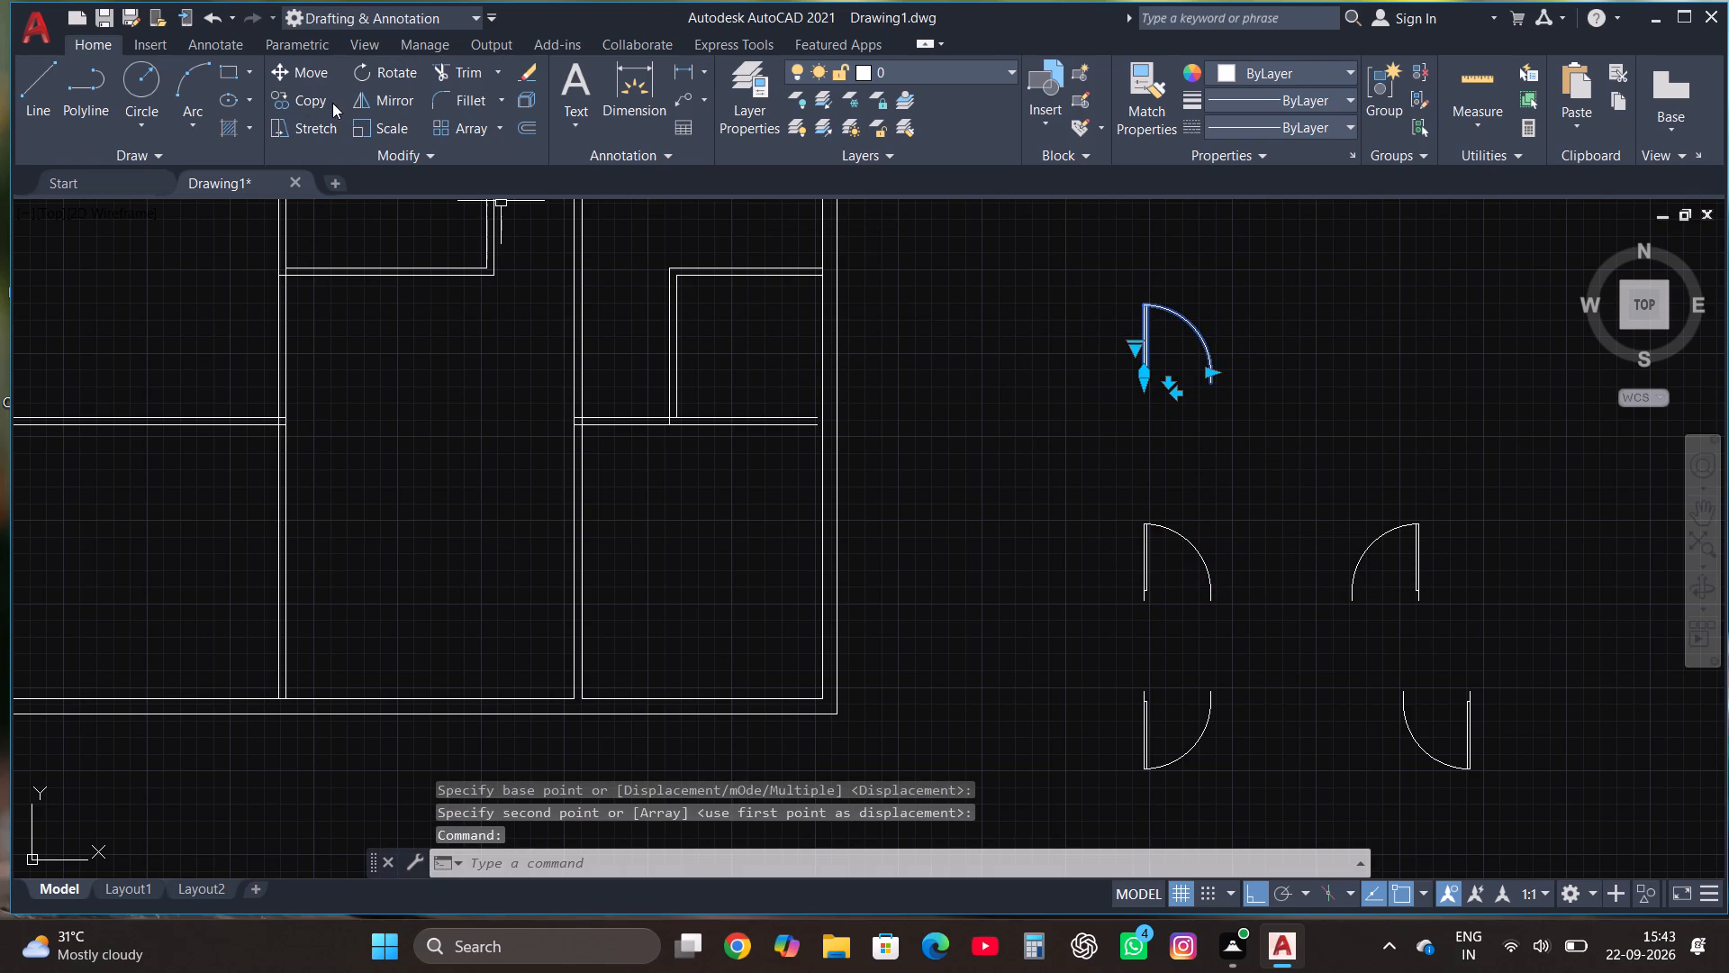
pyautogui.click(394, 68)
pyautogui.click(1140, 386)
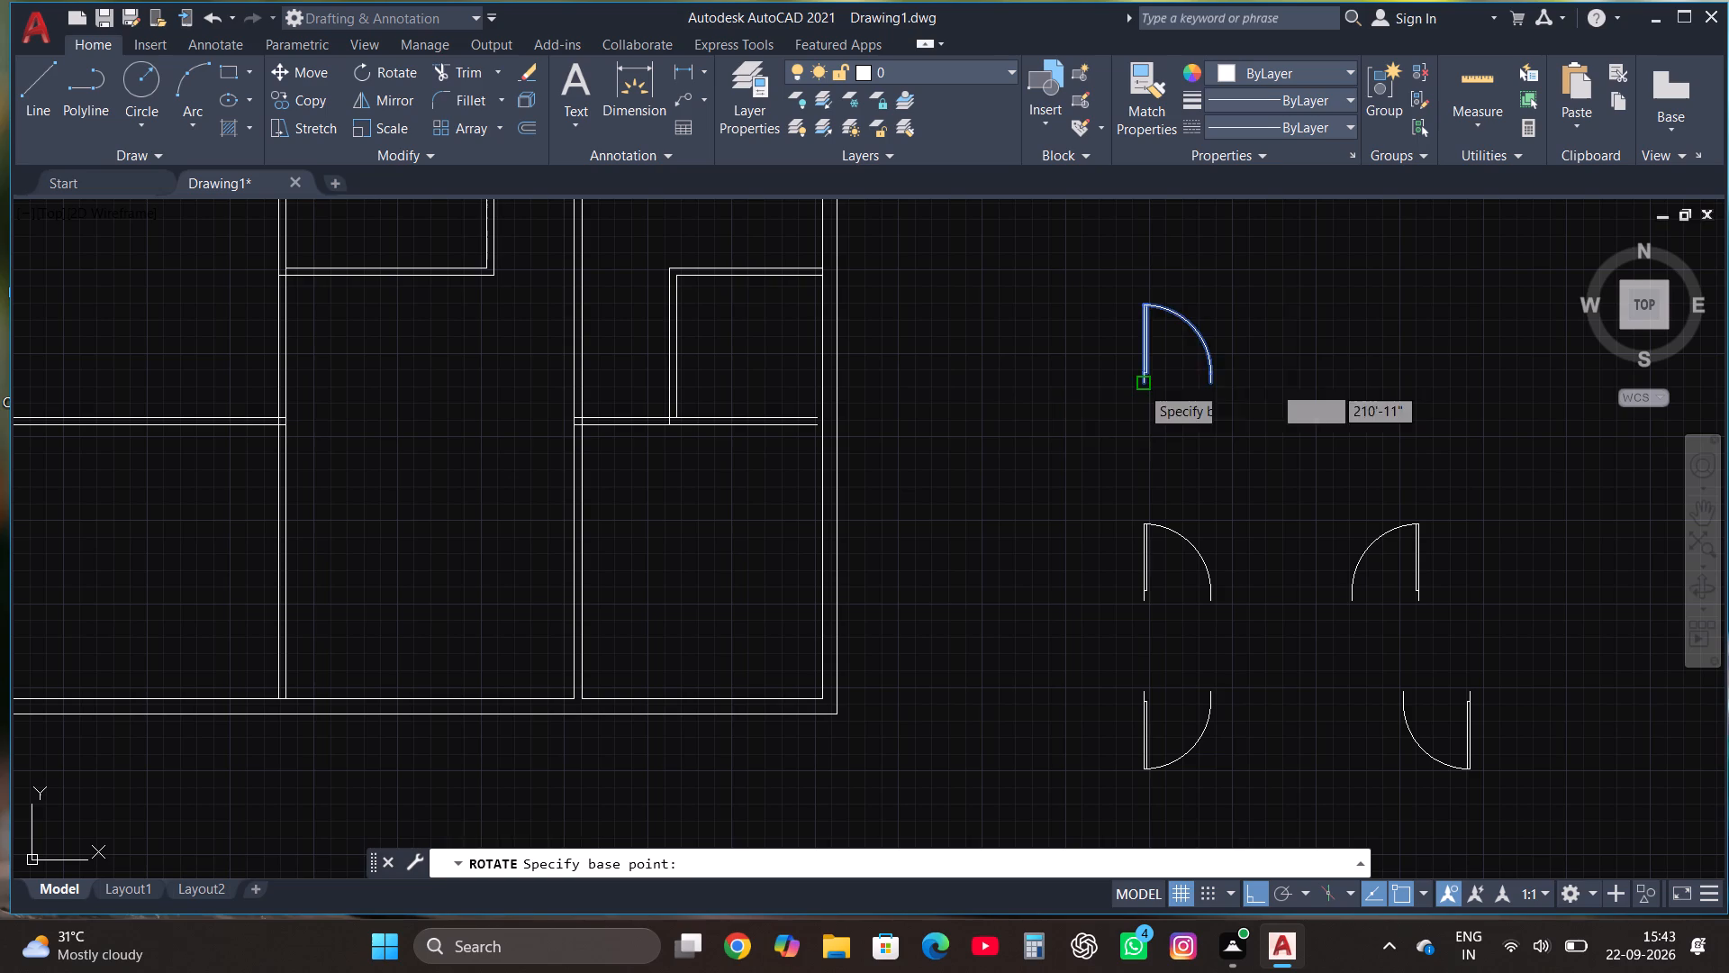
pyautogui.click(1208, 274)
# Mirror the rotated door across a horizontal line above it, keeping the source door.
pyautogui.click(1091, 327)
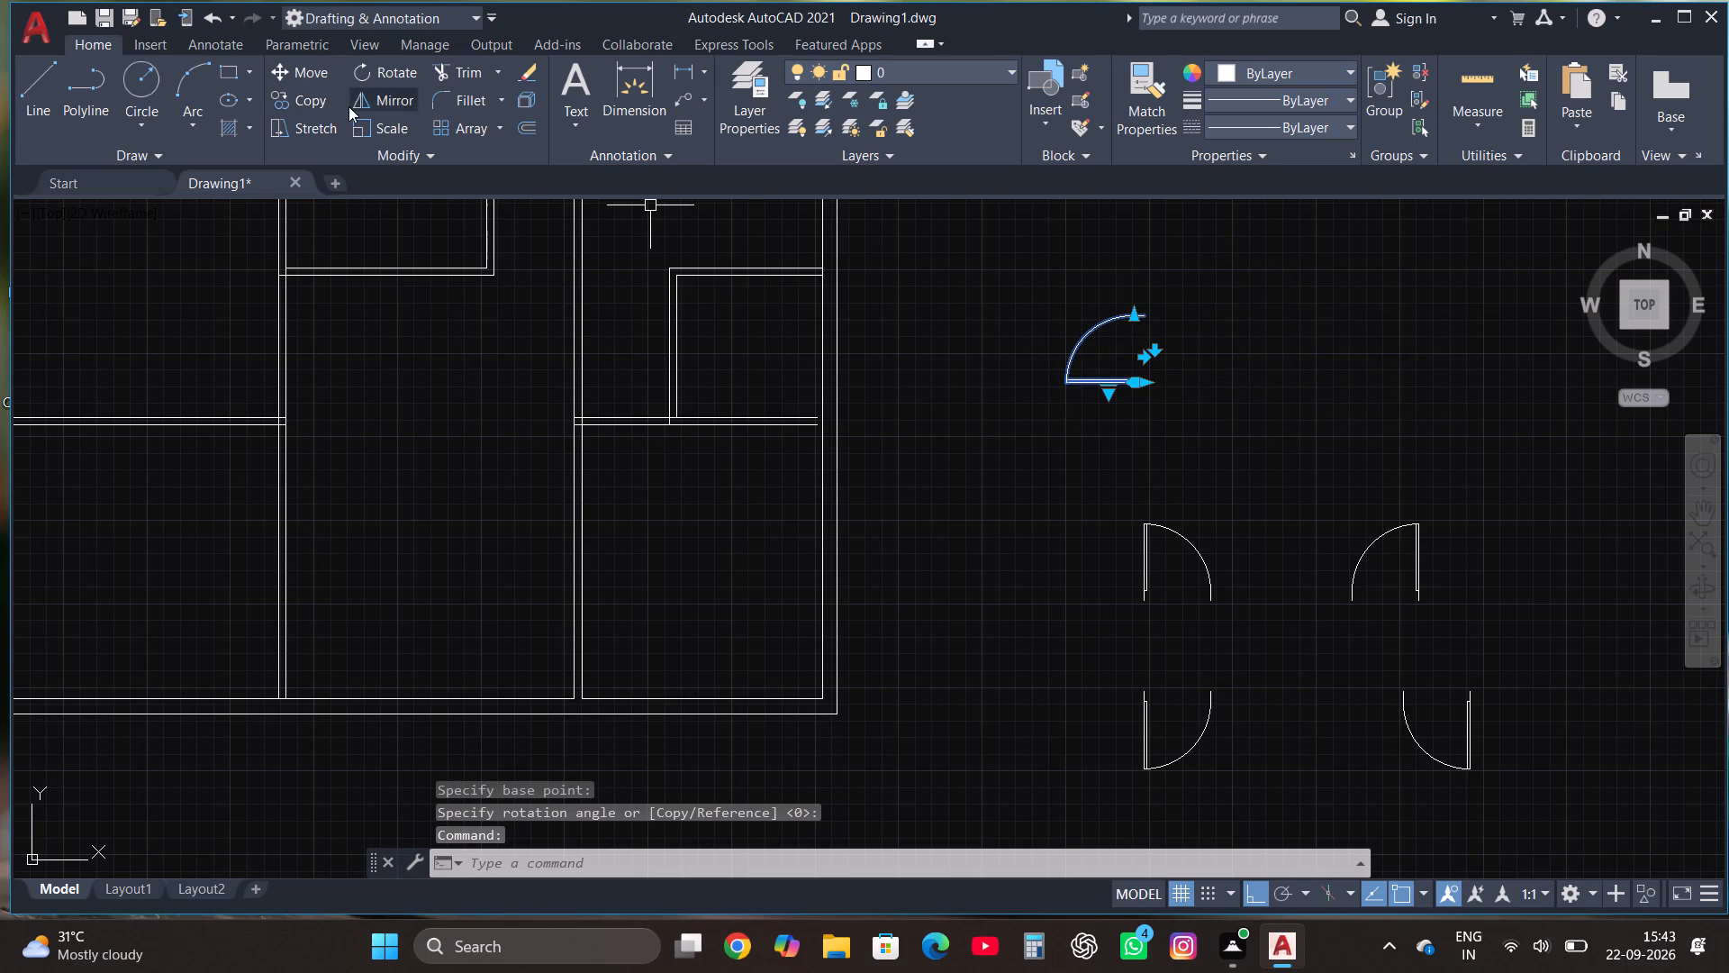
pyautogui.moveTo(373, 97); pyautogui.dragTo(381, 94)
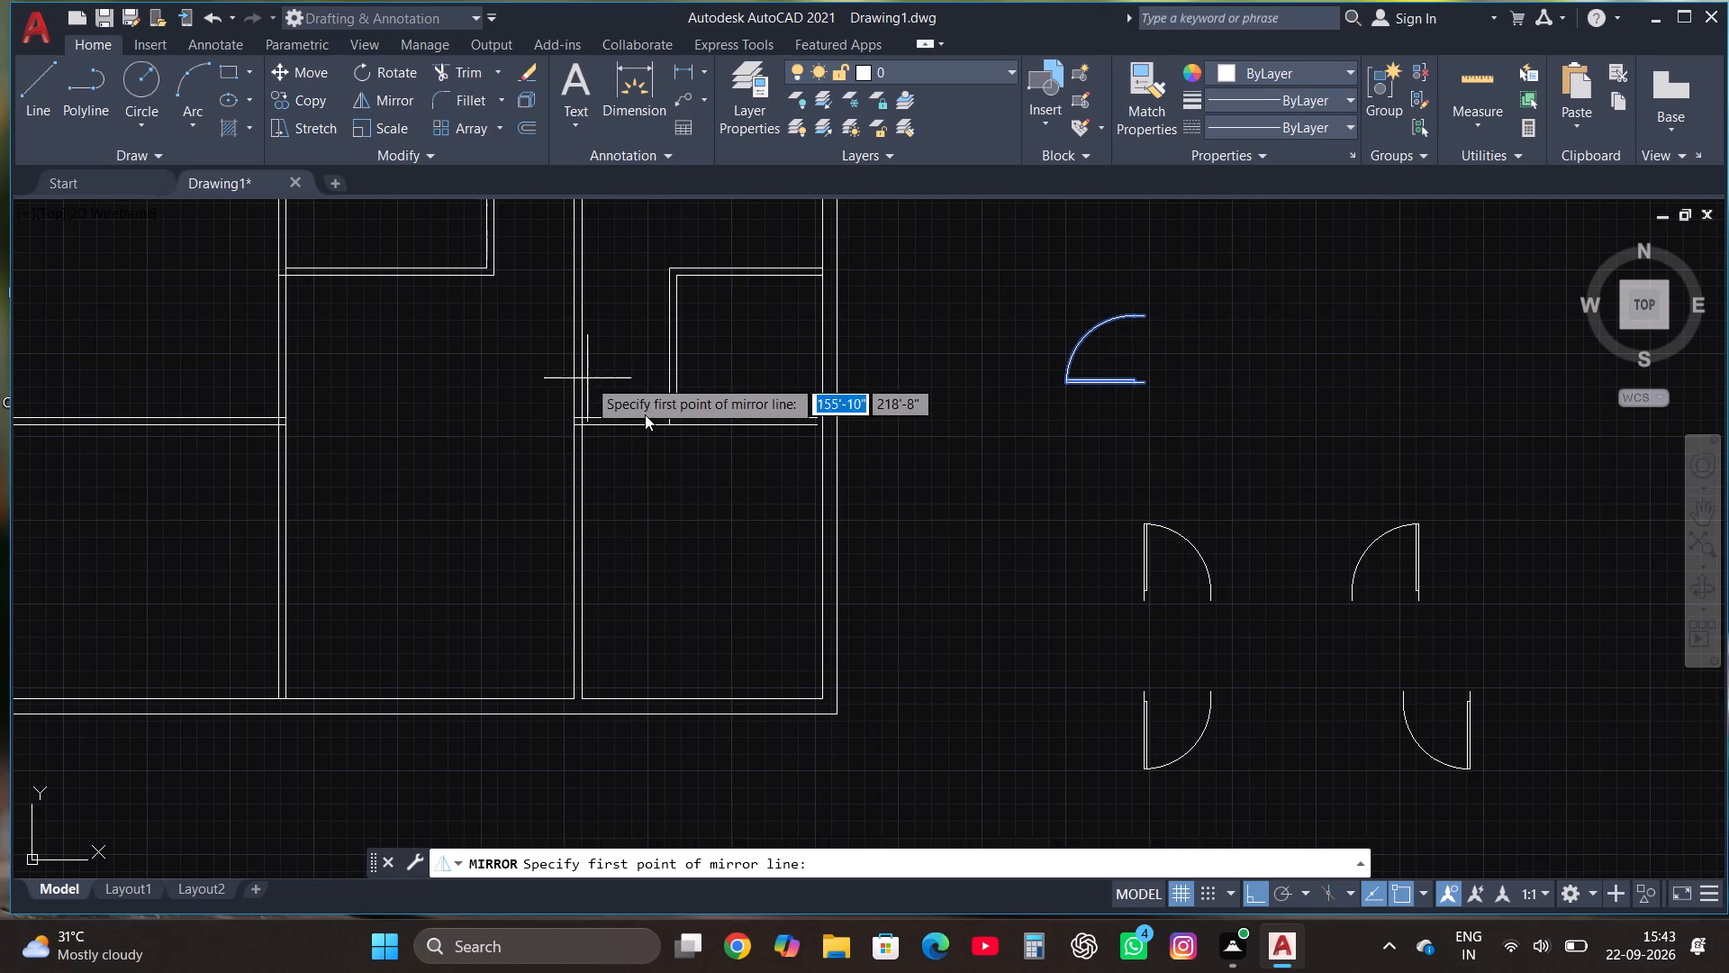
pyautogui.scroll(-2, 686, 434)
pyautogui.scroll(2, 906, 334)
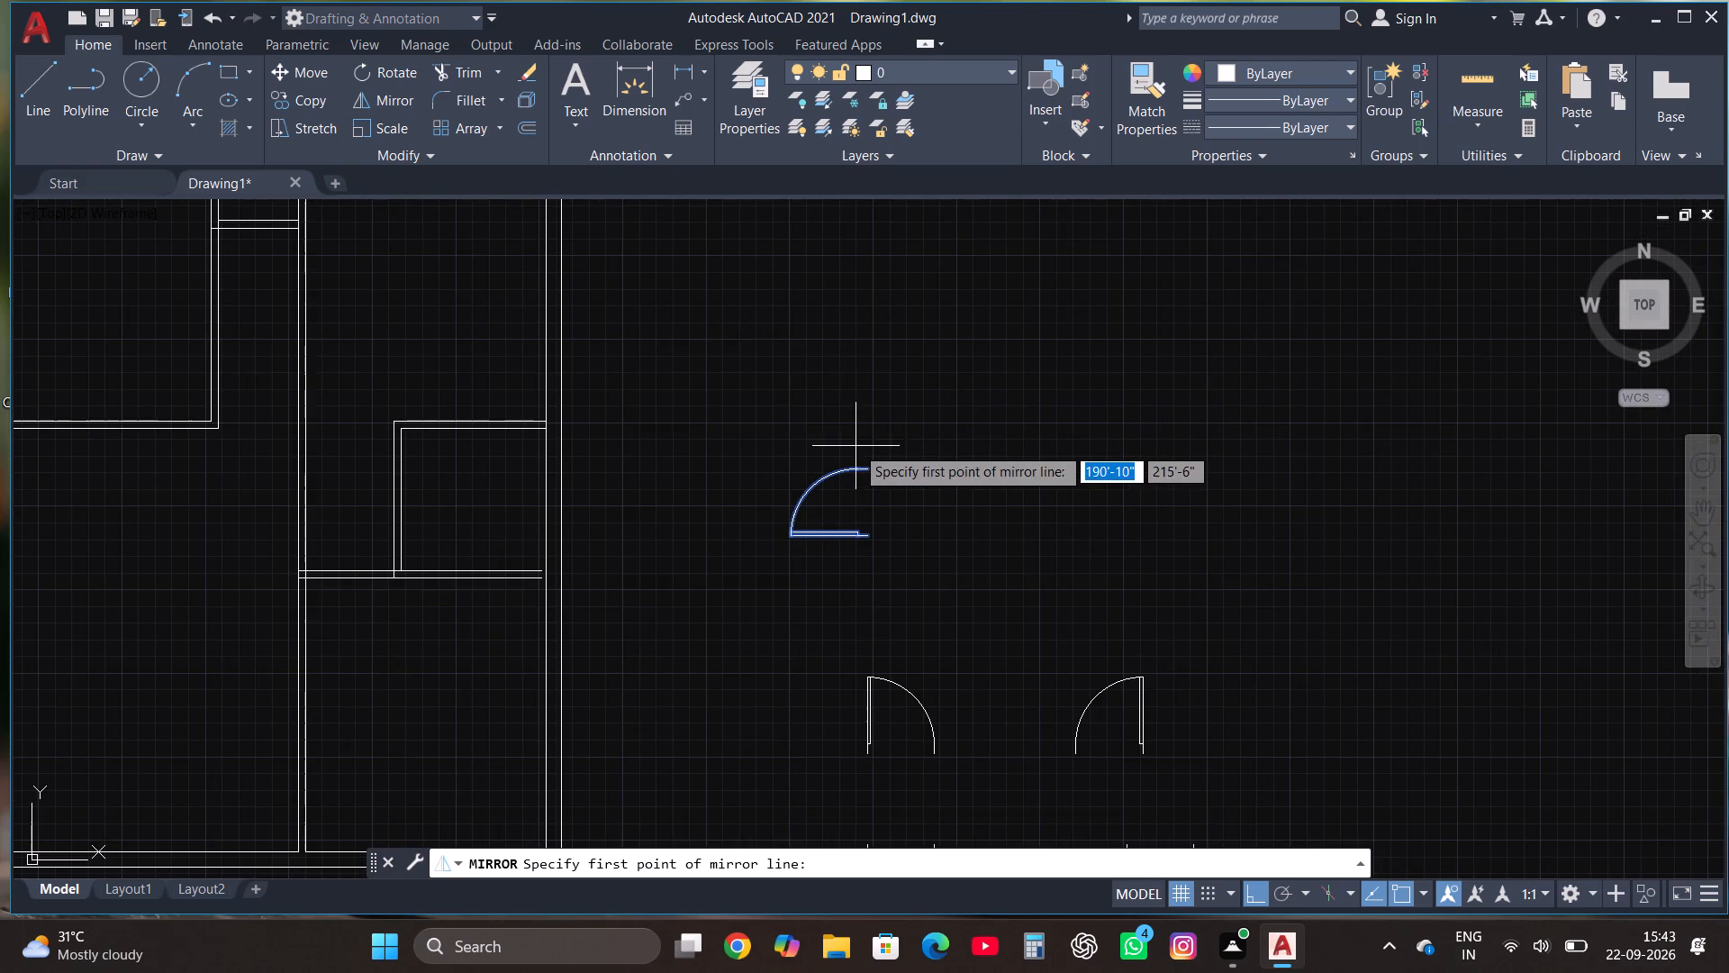
pyautogui.click(855, 446)
pyautogui.click(712, 412)
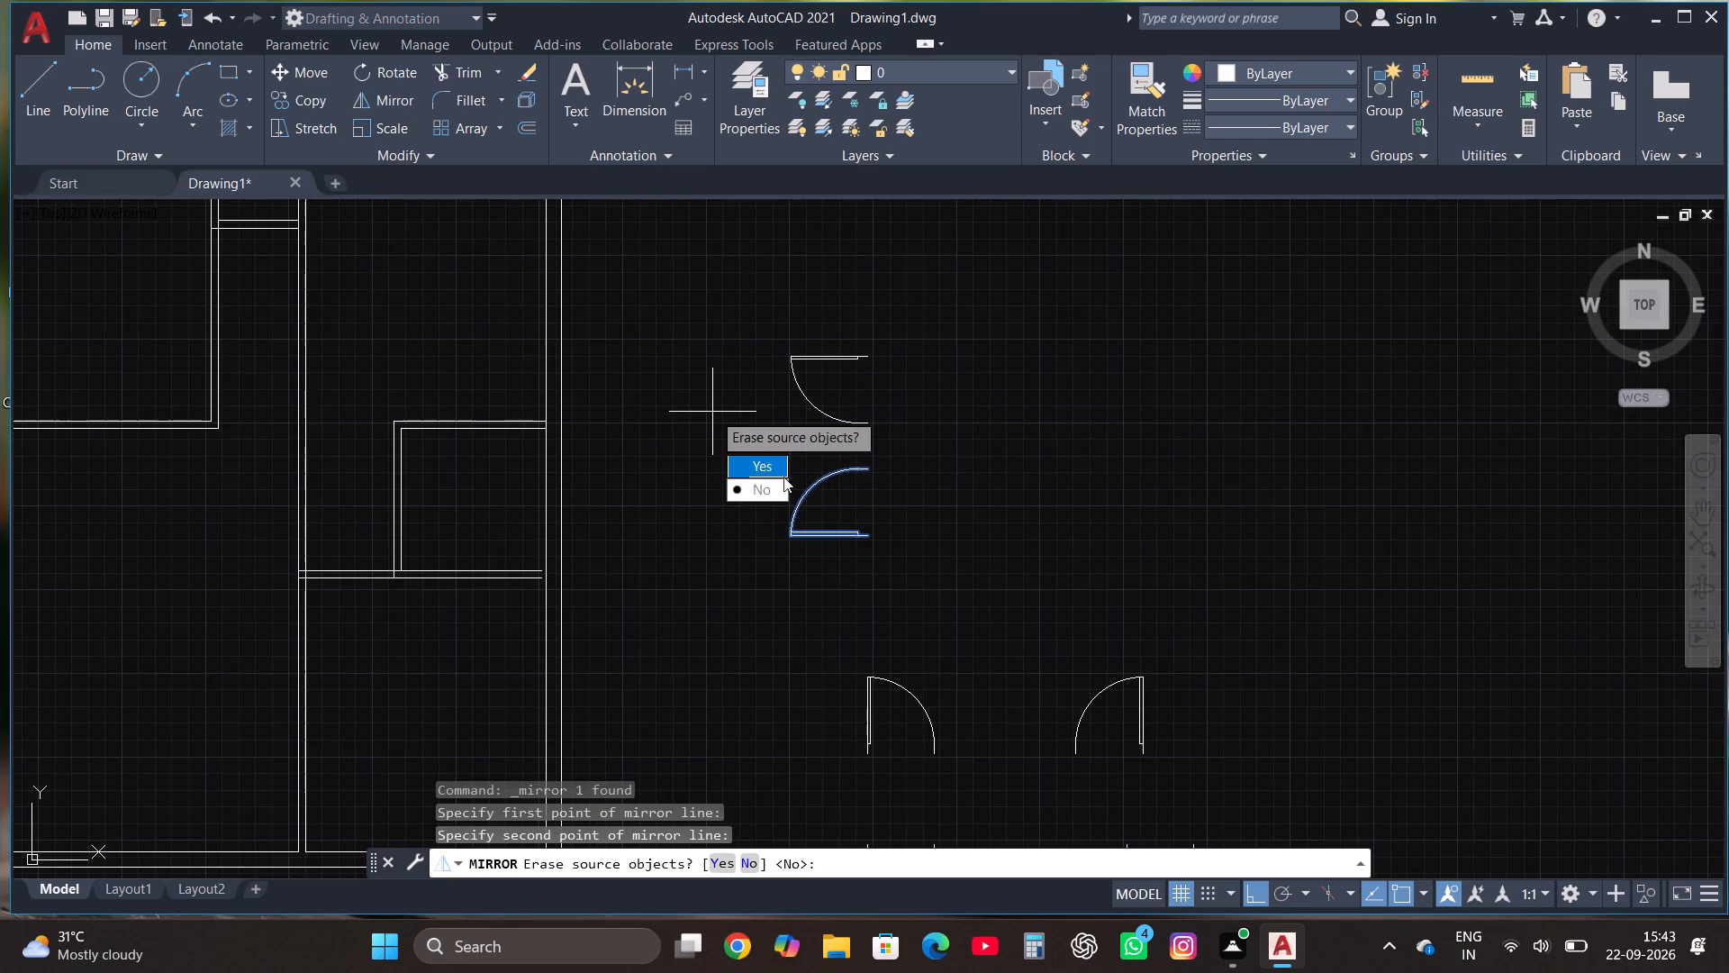
pyautogui.moveTo(753, 495); pyautogui.dragTo(712, 412)
# Mirror the rotated door across a vertical line to its right, keeping the source door.
pyautogui.click(811, 484)
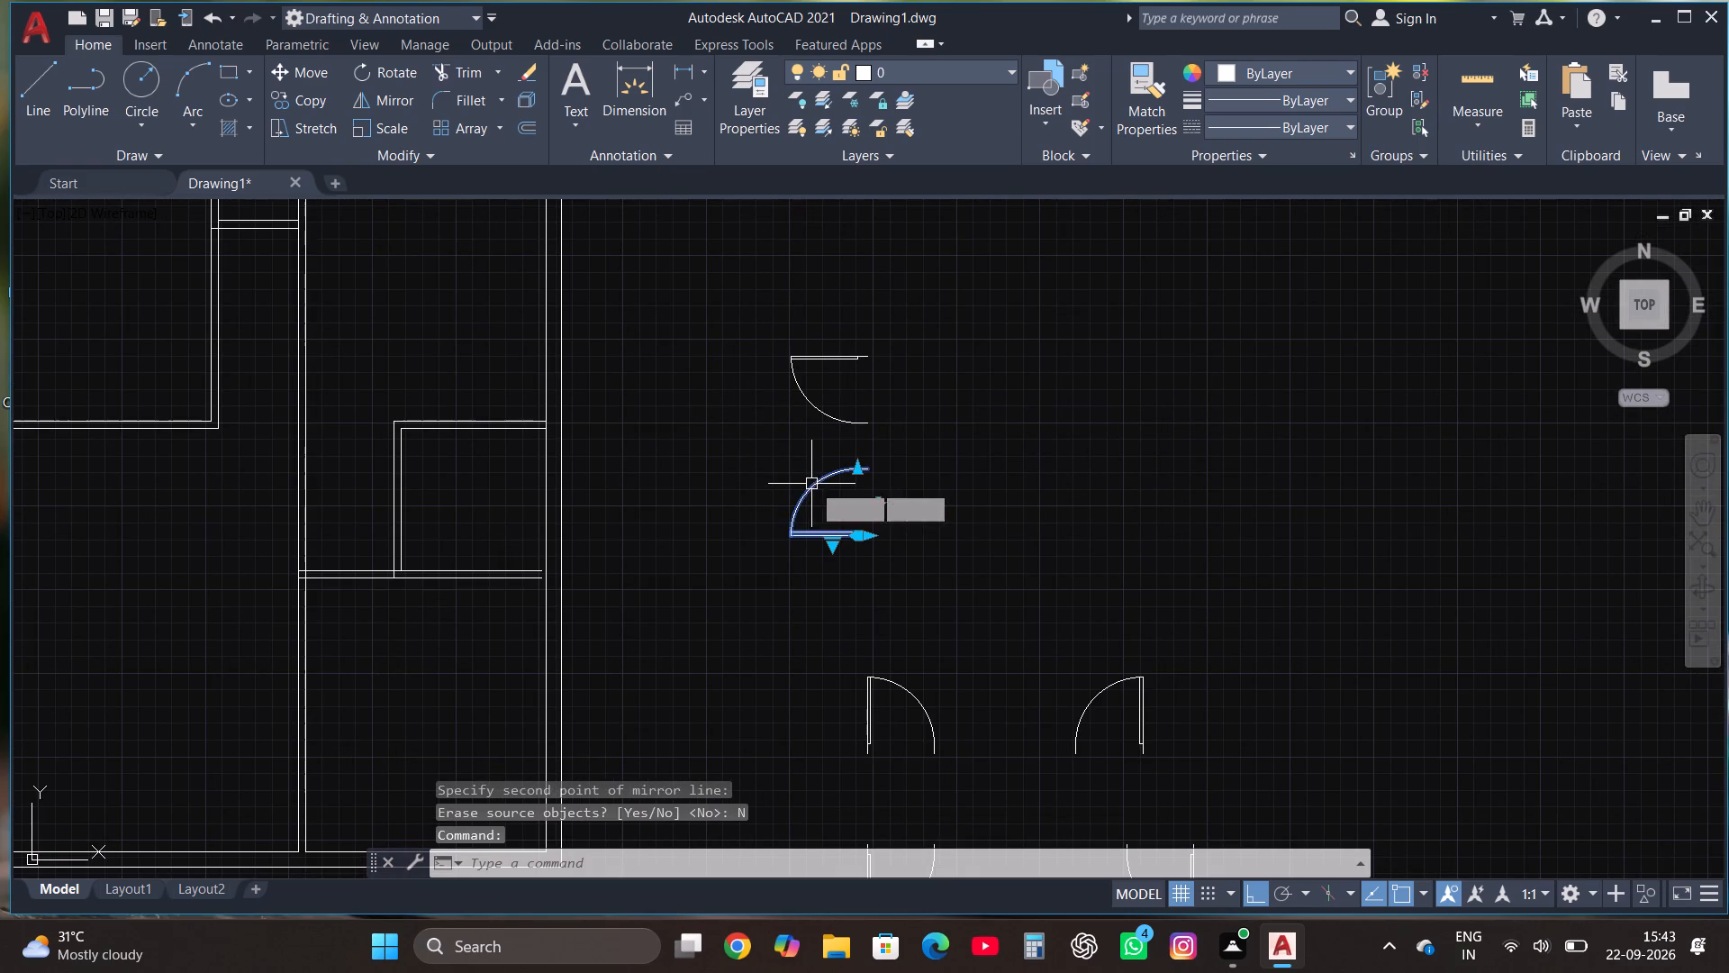
pyautogui.click(407, 105)
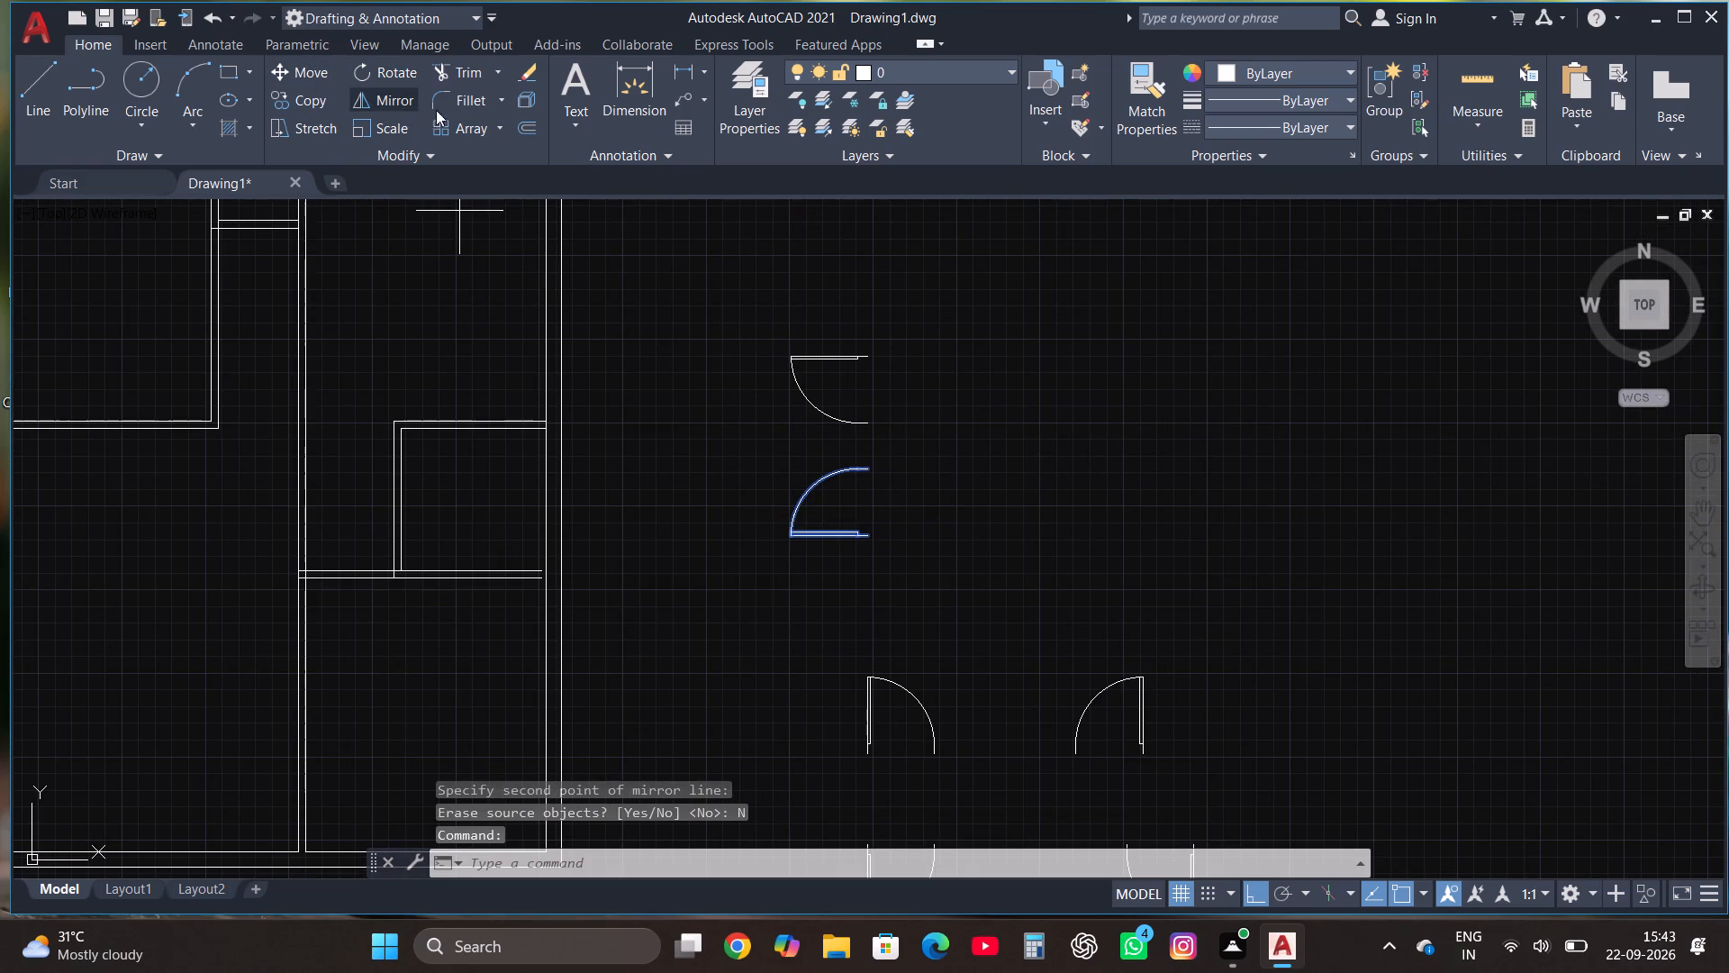
pyautogui.click(952, 514)
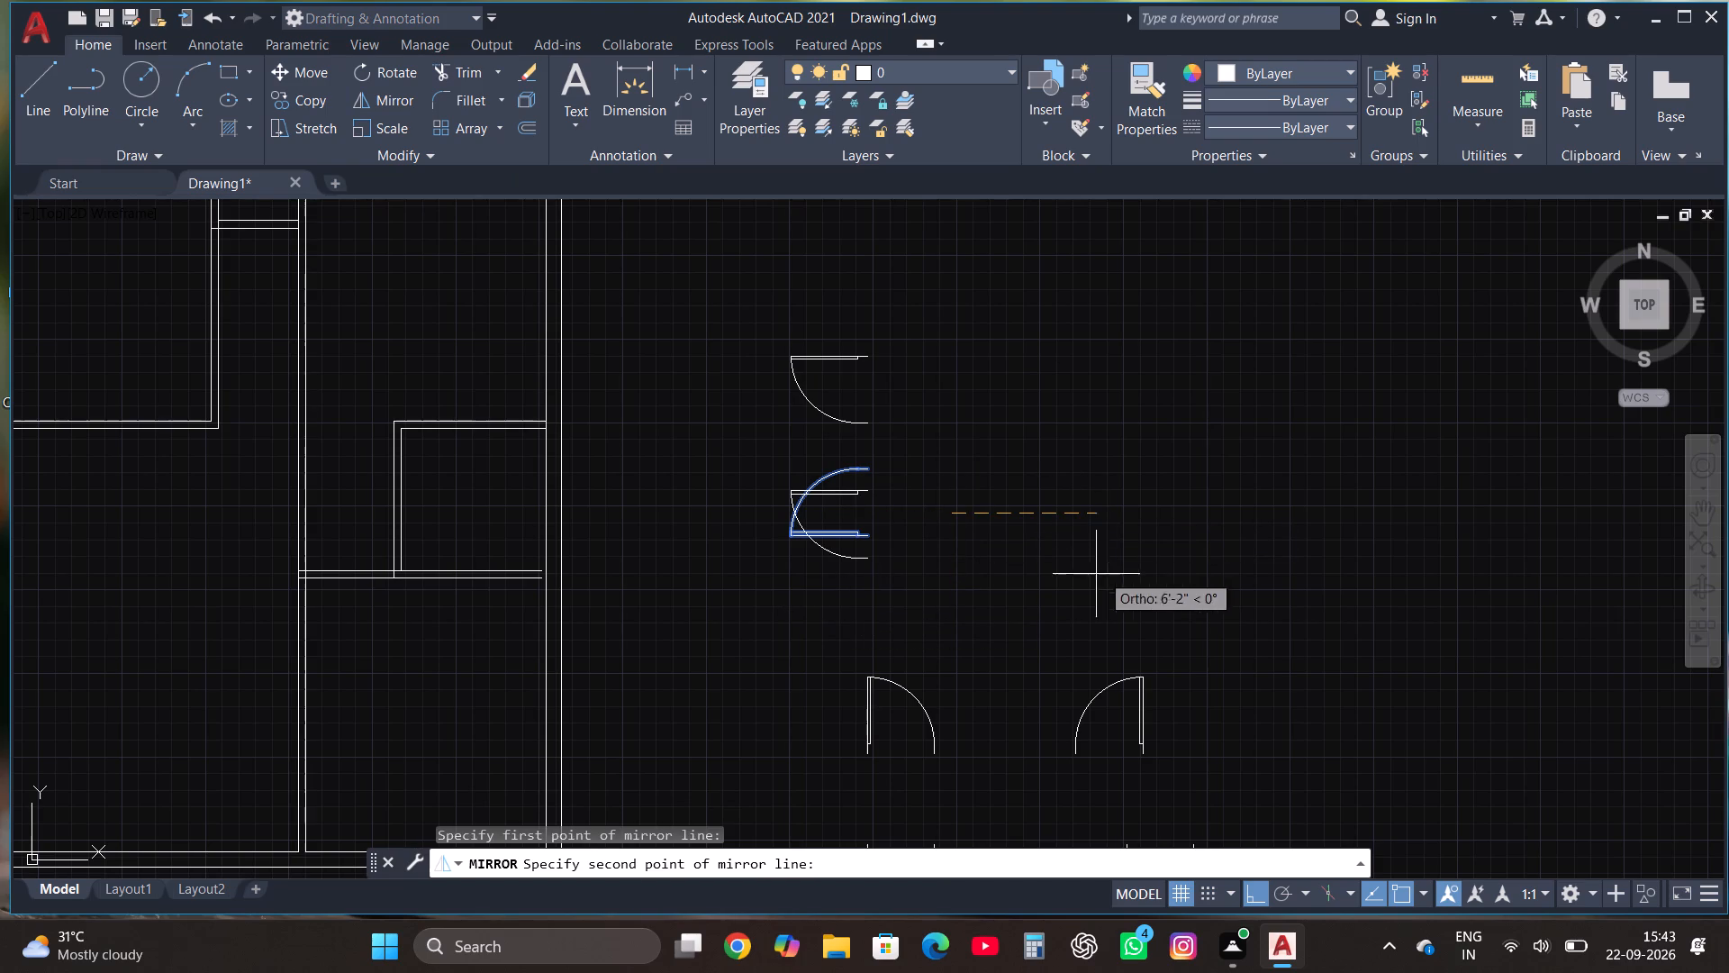
pyautogui.click(968, 566)
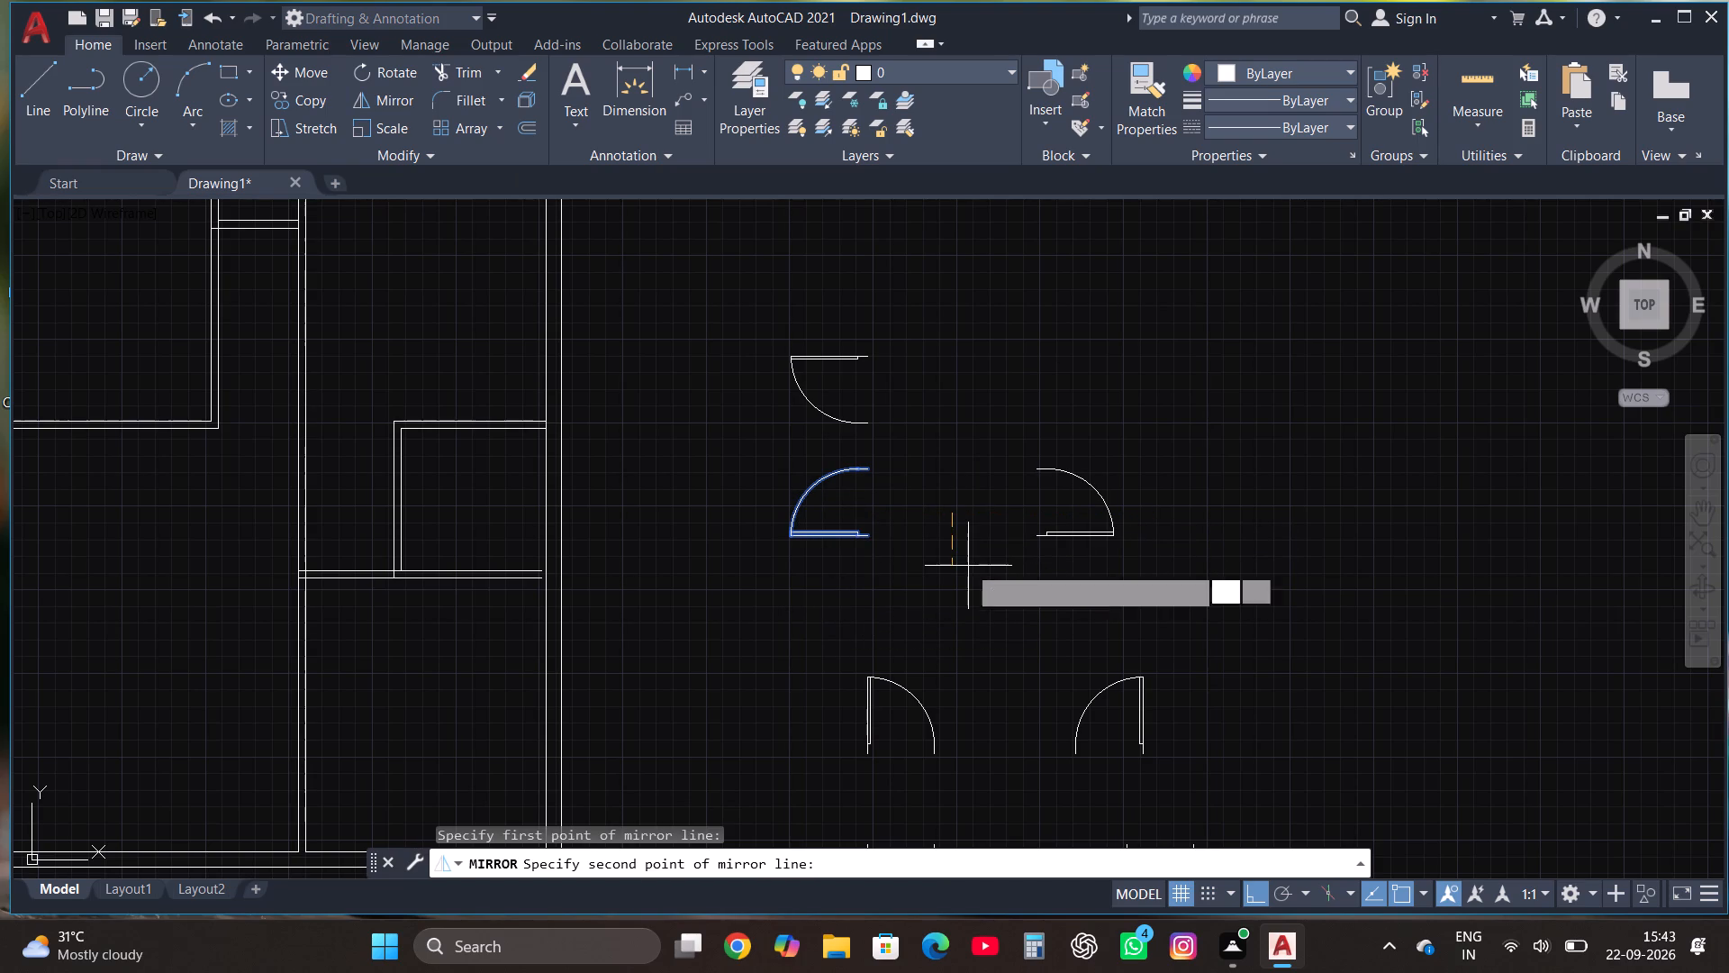
pyautogui.moveTo(1014, 641); pyautogui.dragTo(968, 567)
# Mirror the new right-hand rotated door across a horizontal line above it, keeping the source door.
pyautogui.click(1037, 464)
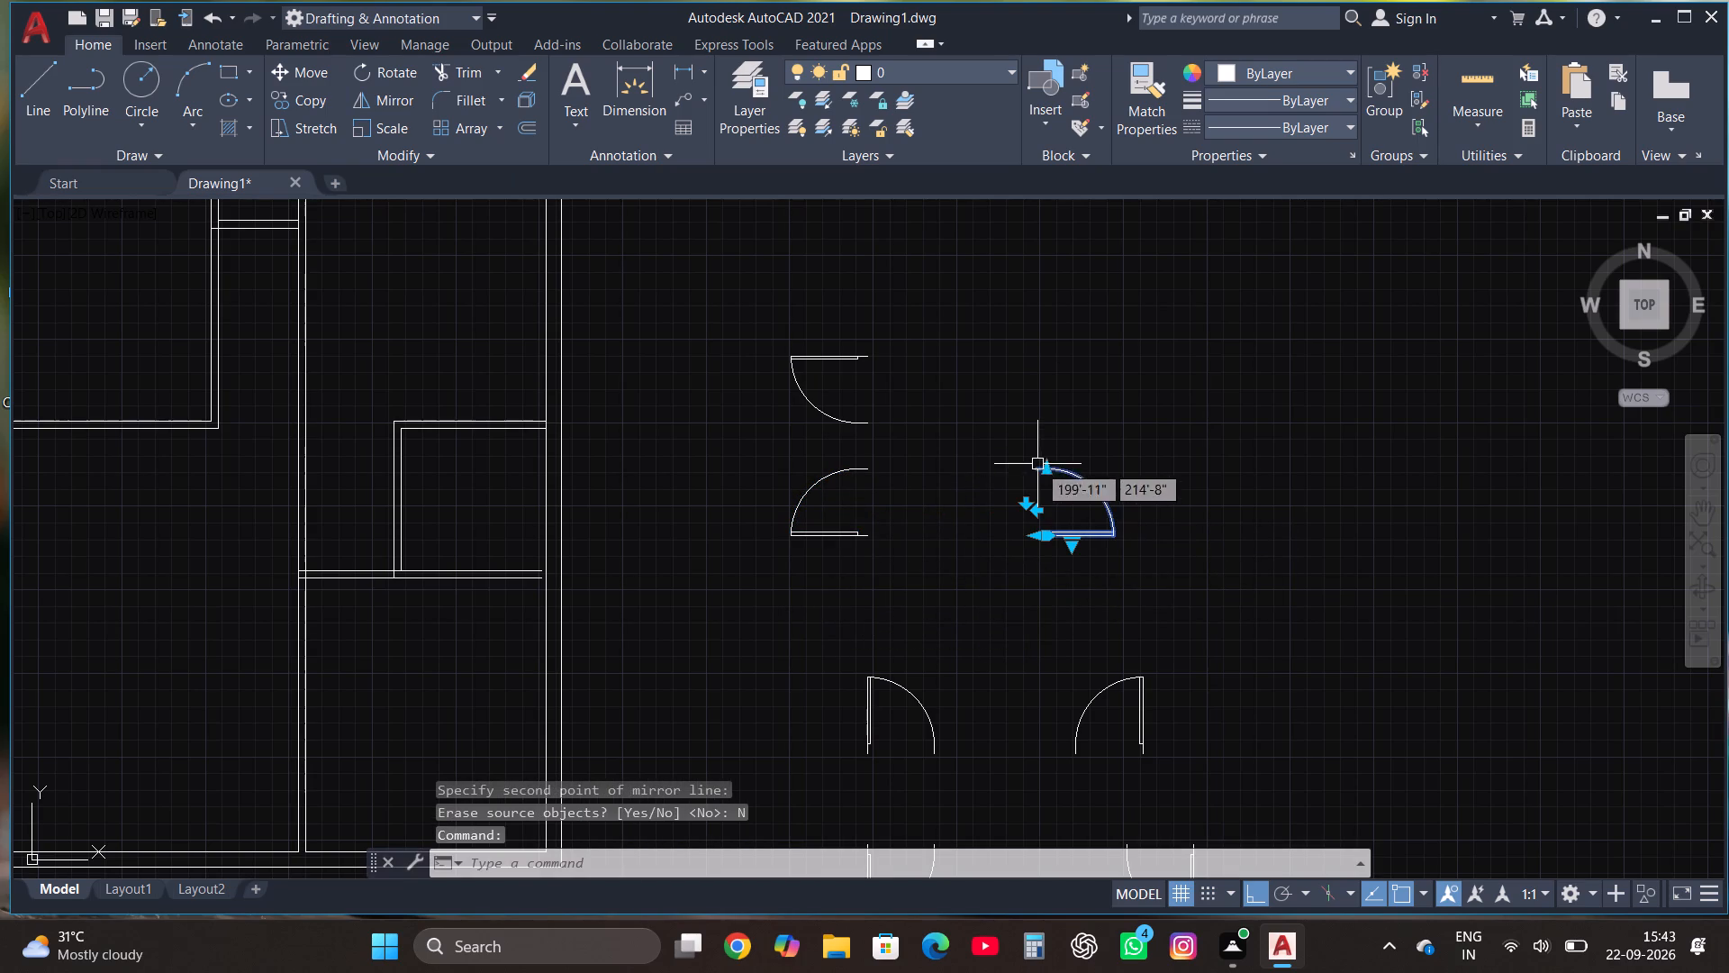
pyautogui.click(370, 100)
pyautogui.click(1073, 436)
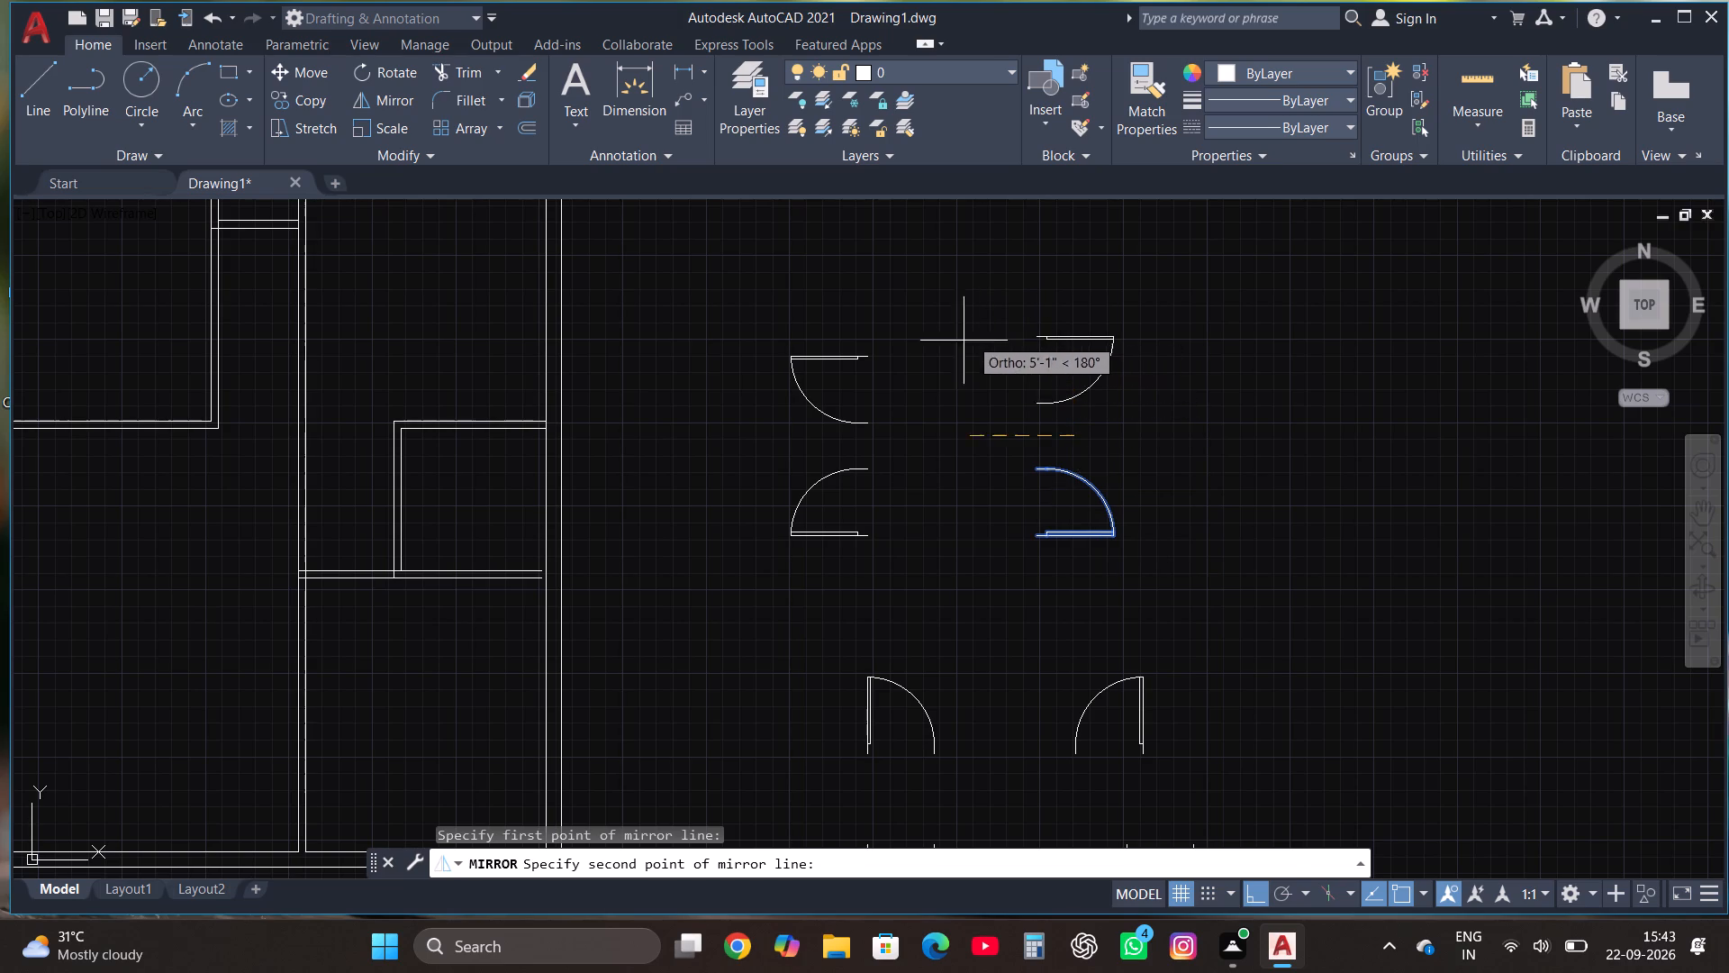
pyautogui.click(1002, 486)
pyautogui.click(1046, 564)
# With ortho off, move the lower-right spare door by its hinge end onto the horizontal partition atop the plan's small lower-left room.
pyautogui.scroll(-3, 1093, 437)
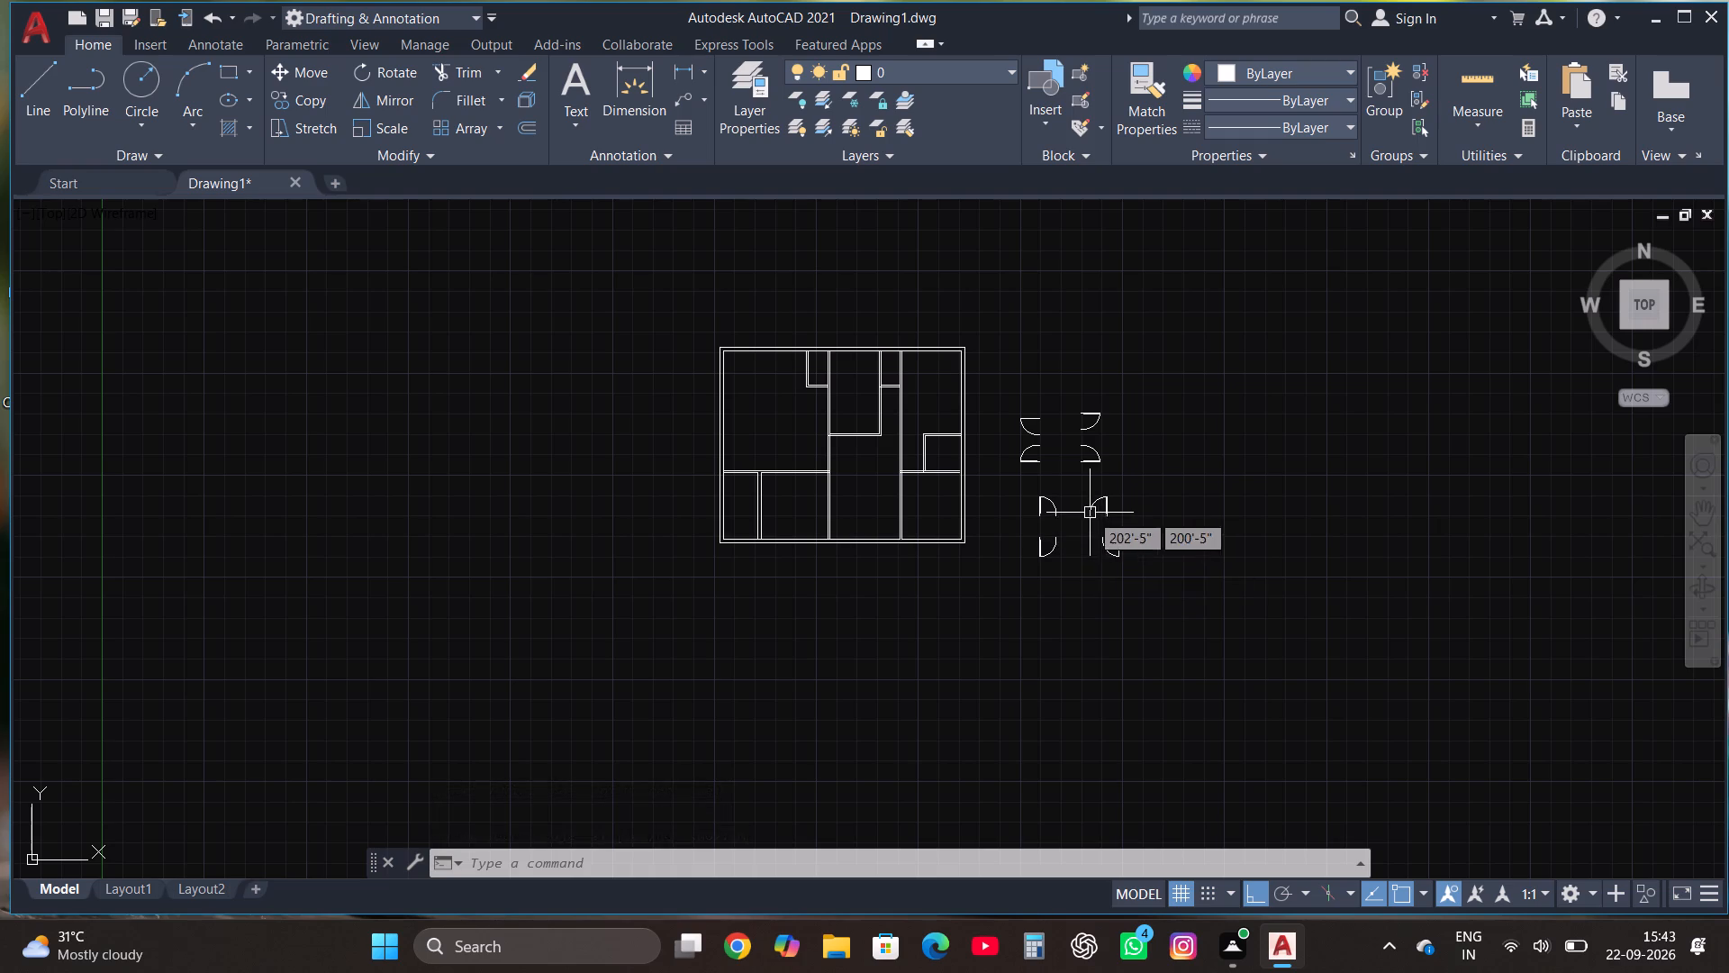
pyautogui.click(1122, 549)
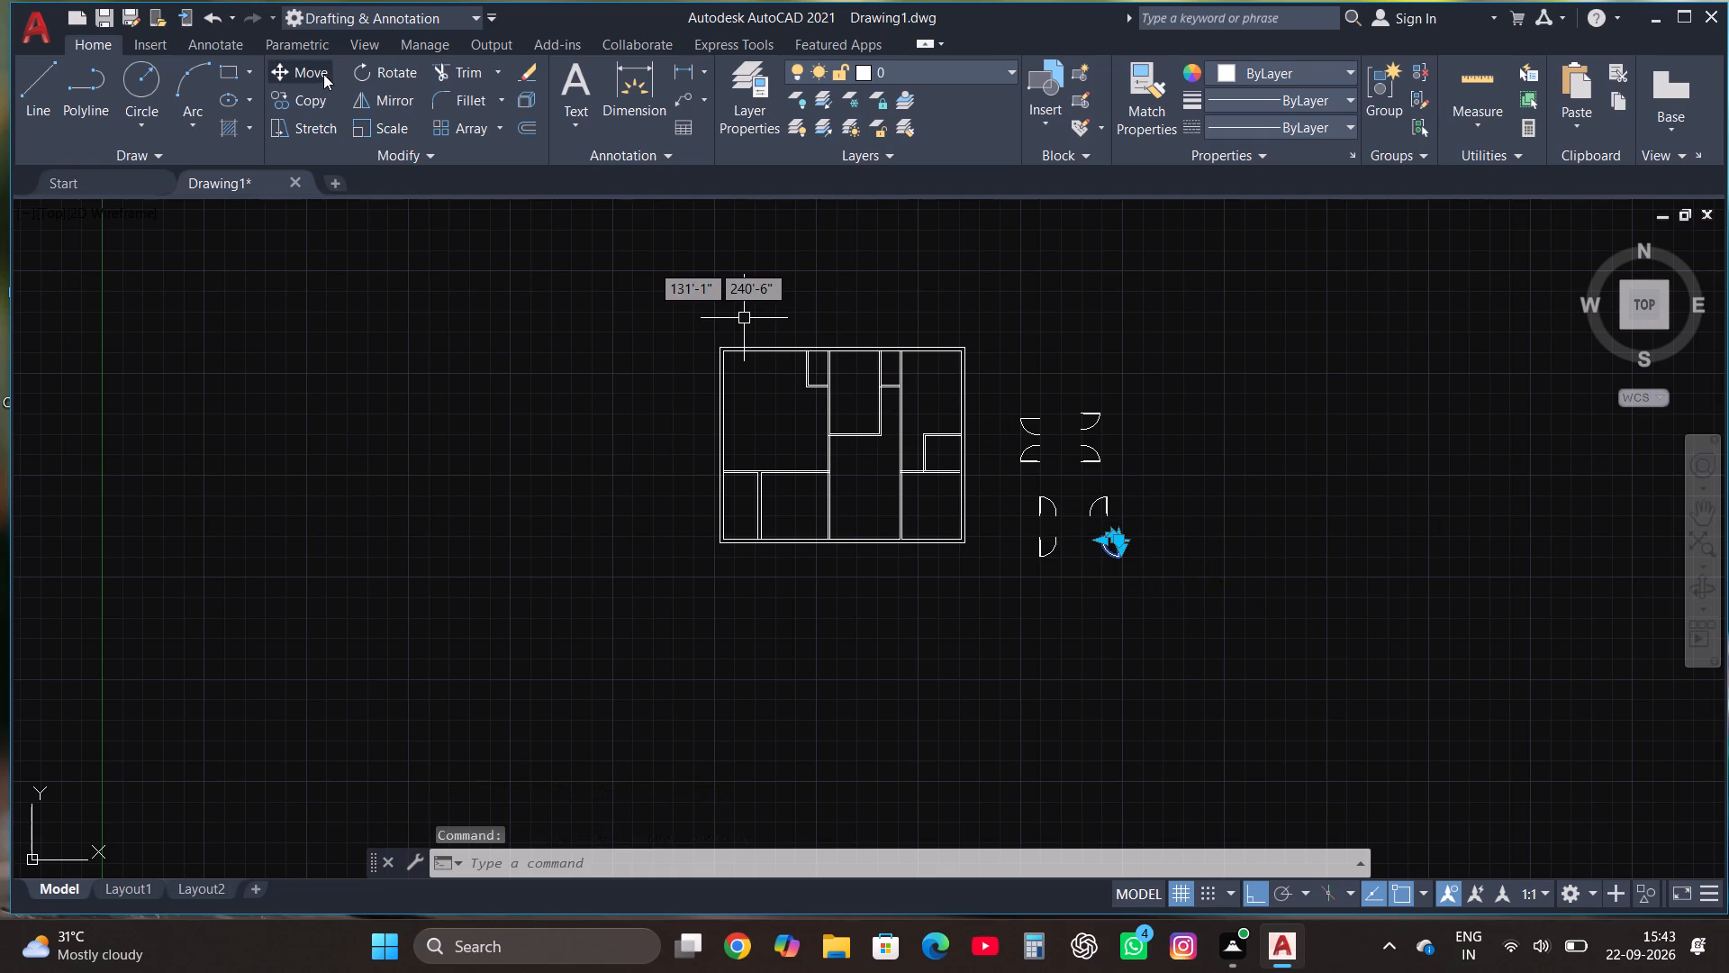
pyautogui.click(321, 74)
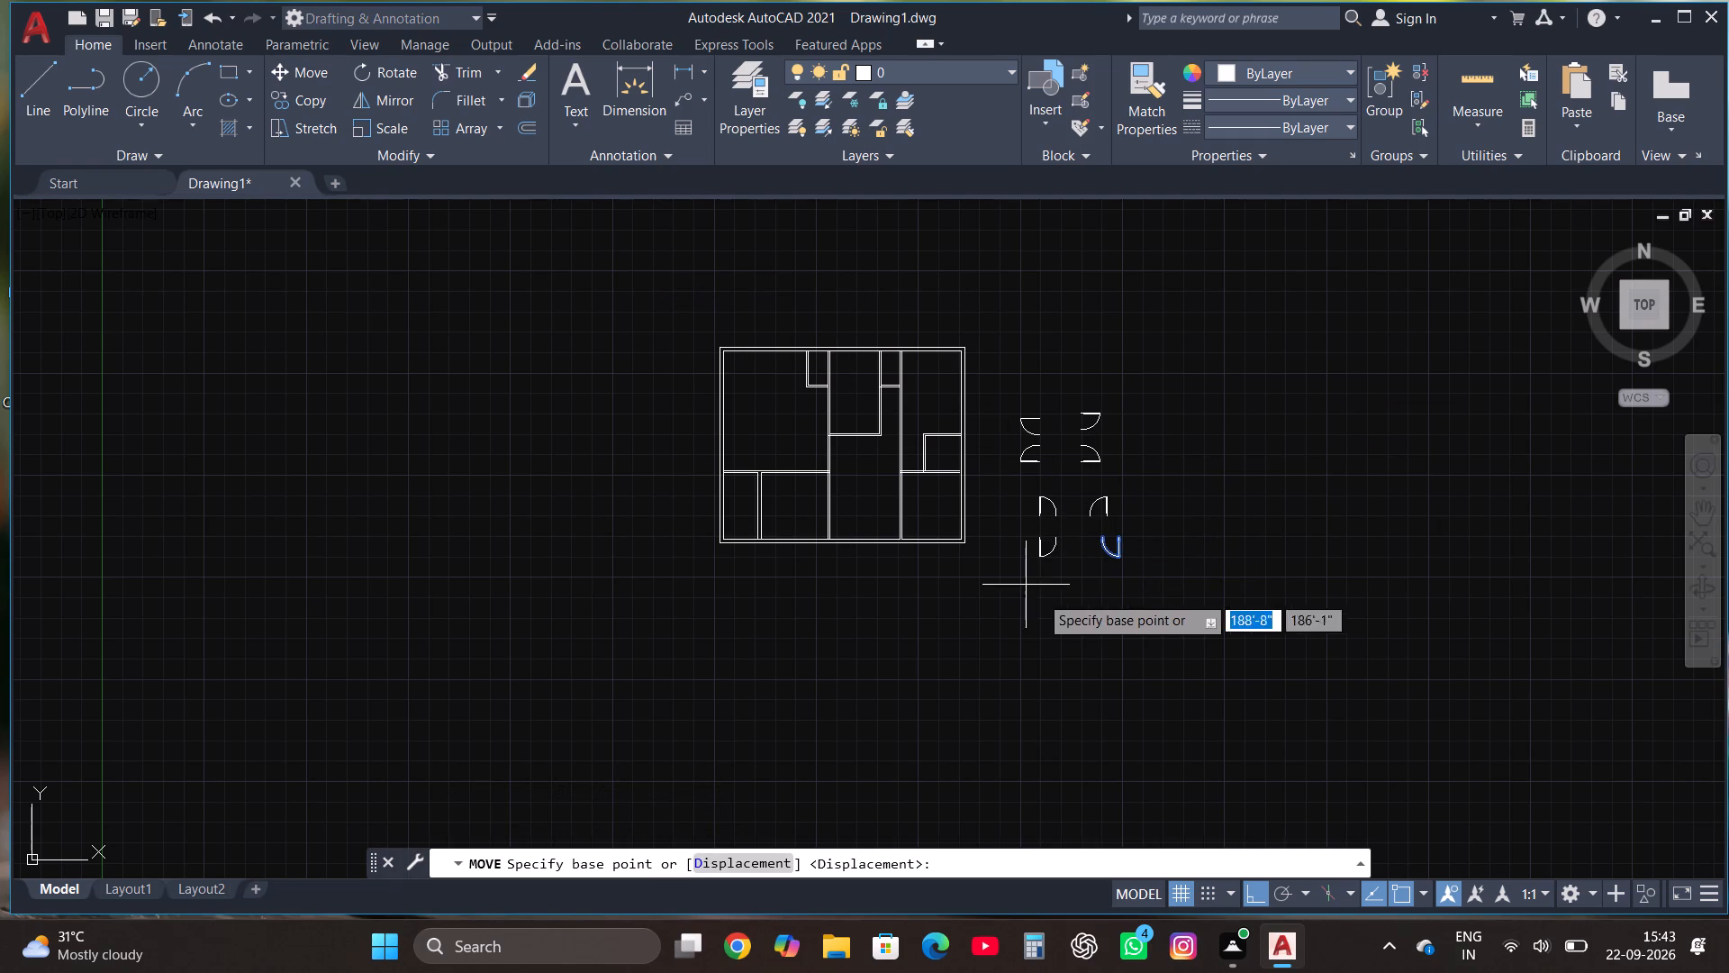
pyautogui.scroll(3, 1140, 549)
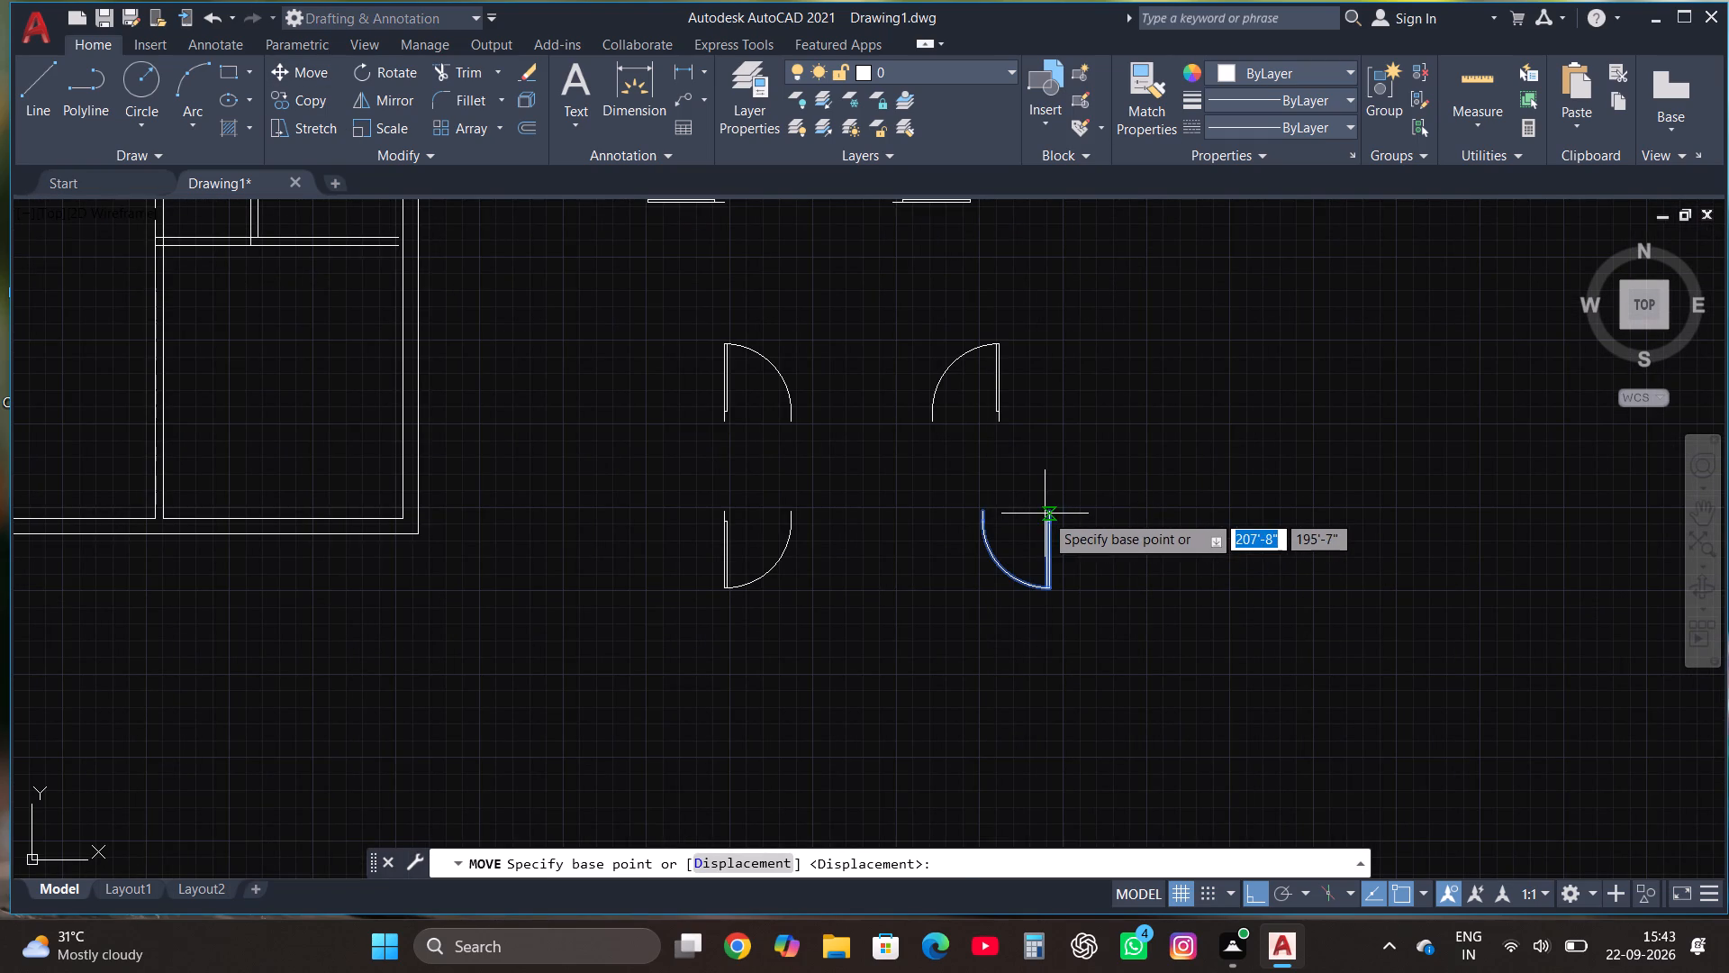
pyautogui.click(1046, 514)
pyautogui.scroll(-3, 1100, 472)
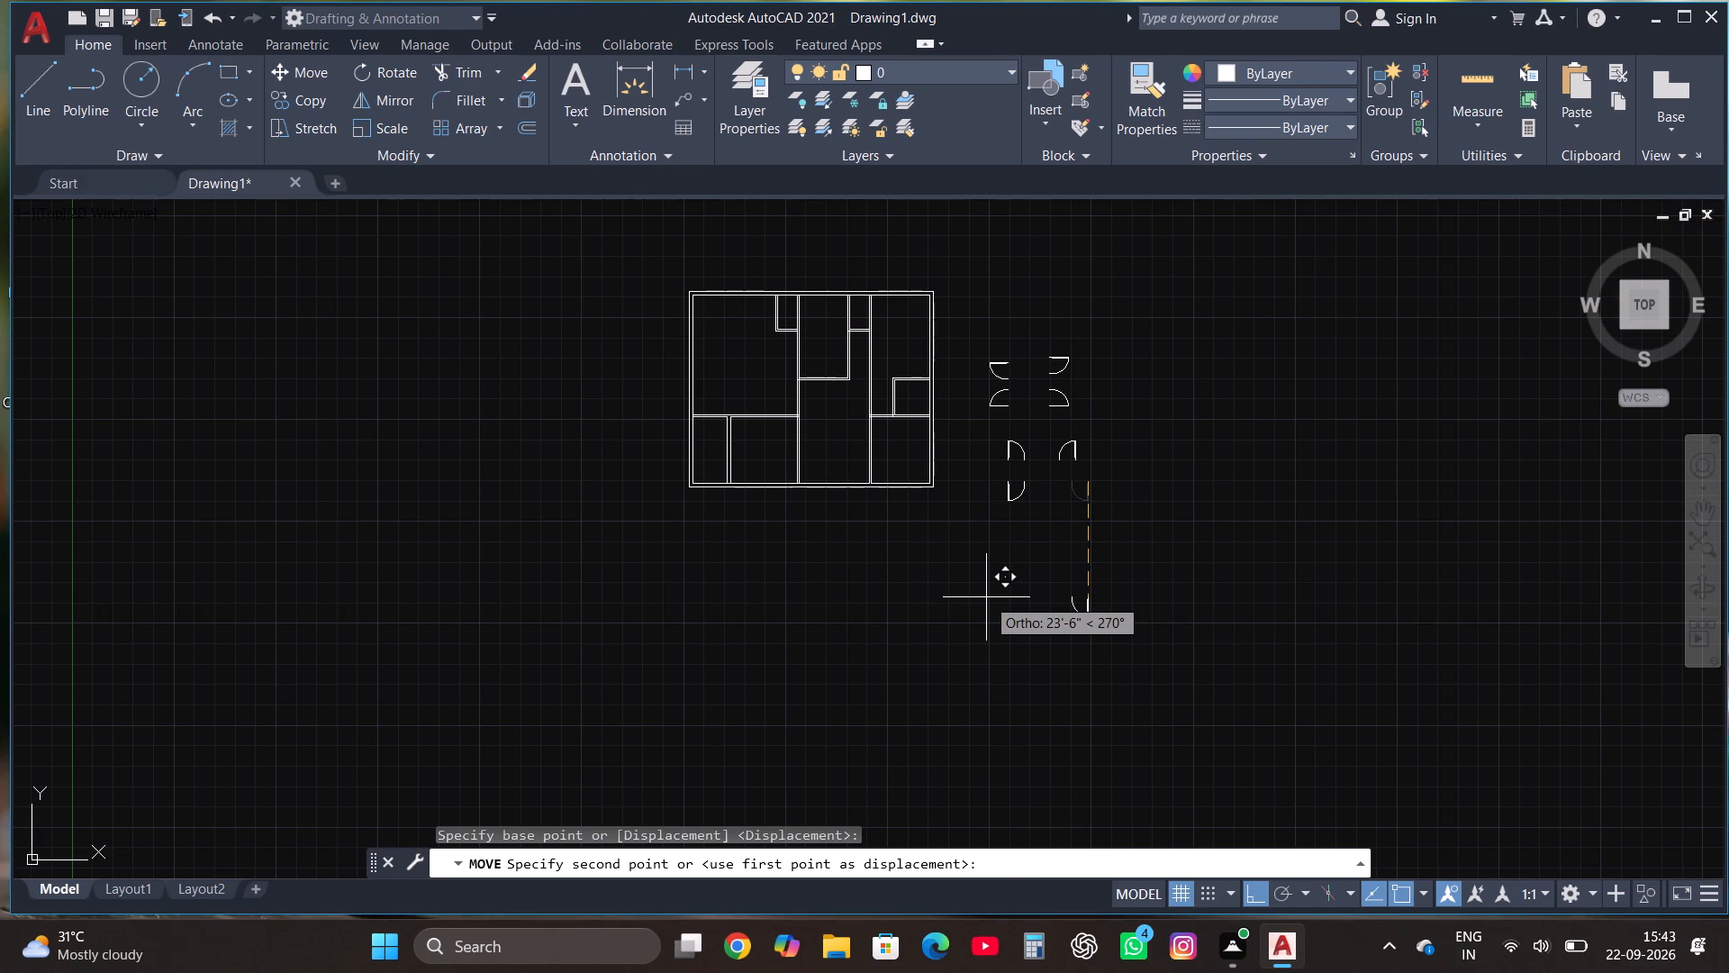
pyautogui.press('F8')
pyautogui.scroll(-1, 1000, 624)
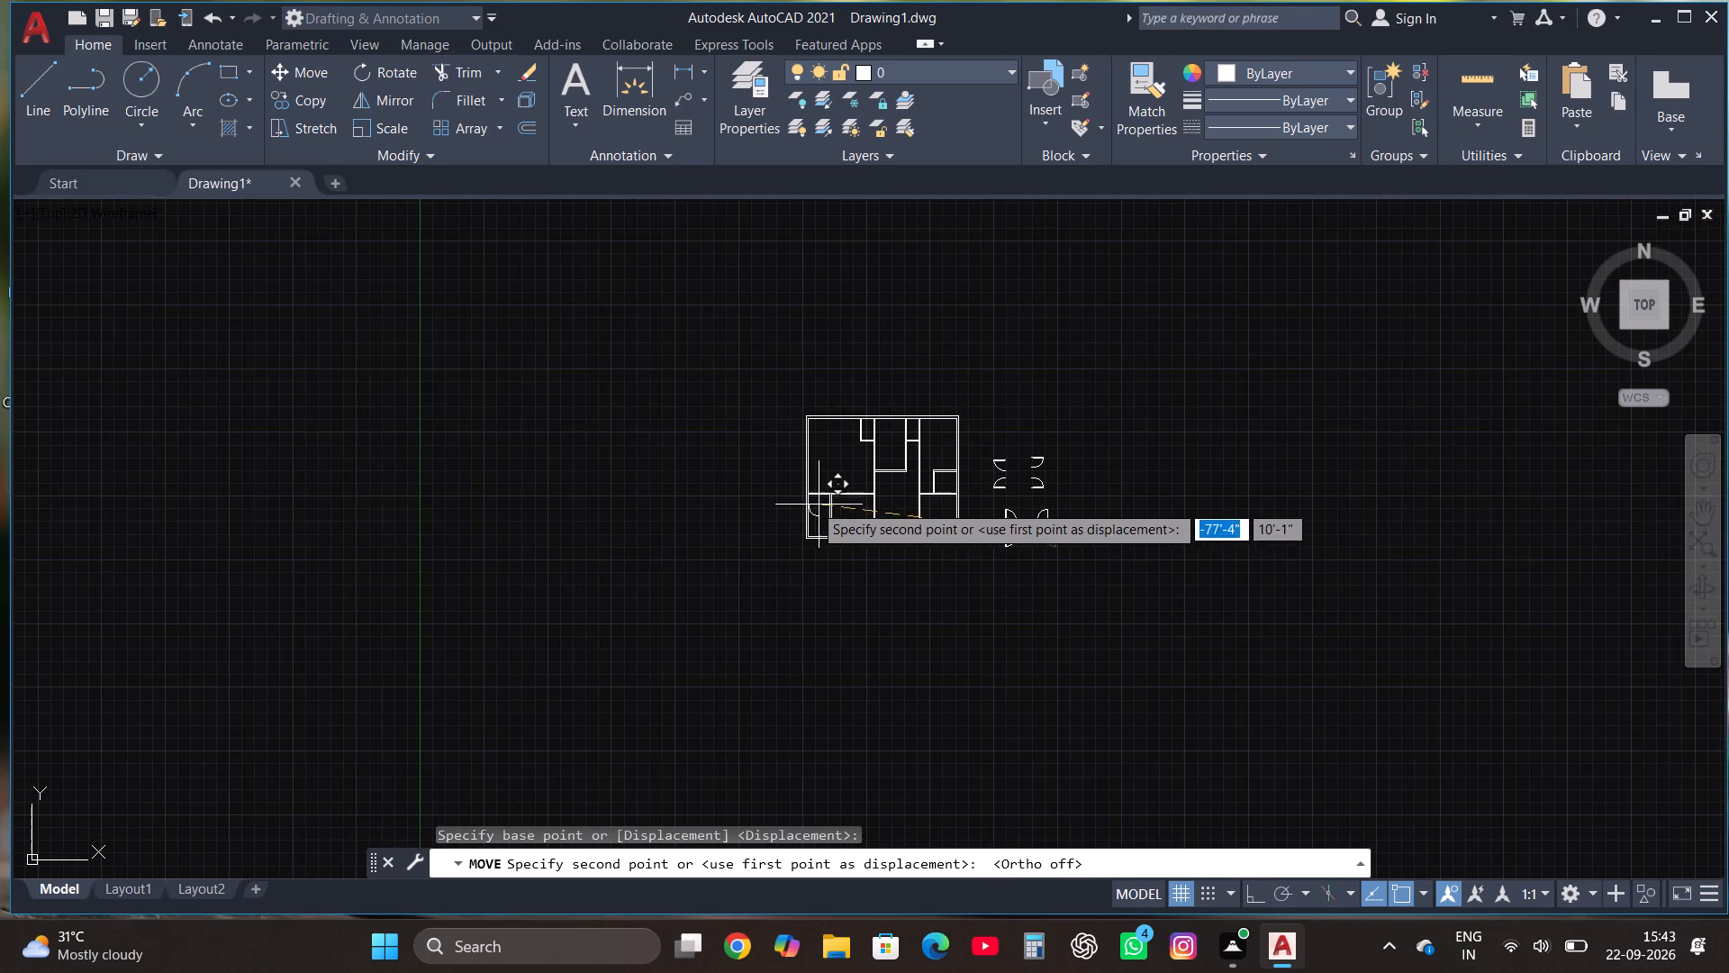
pyautogui.scroll(4, 795, 497)
pyautogui.scroll(3, 991, 486)
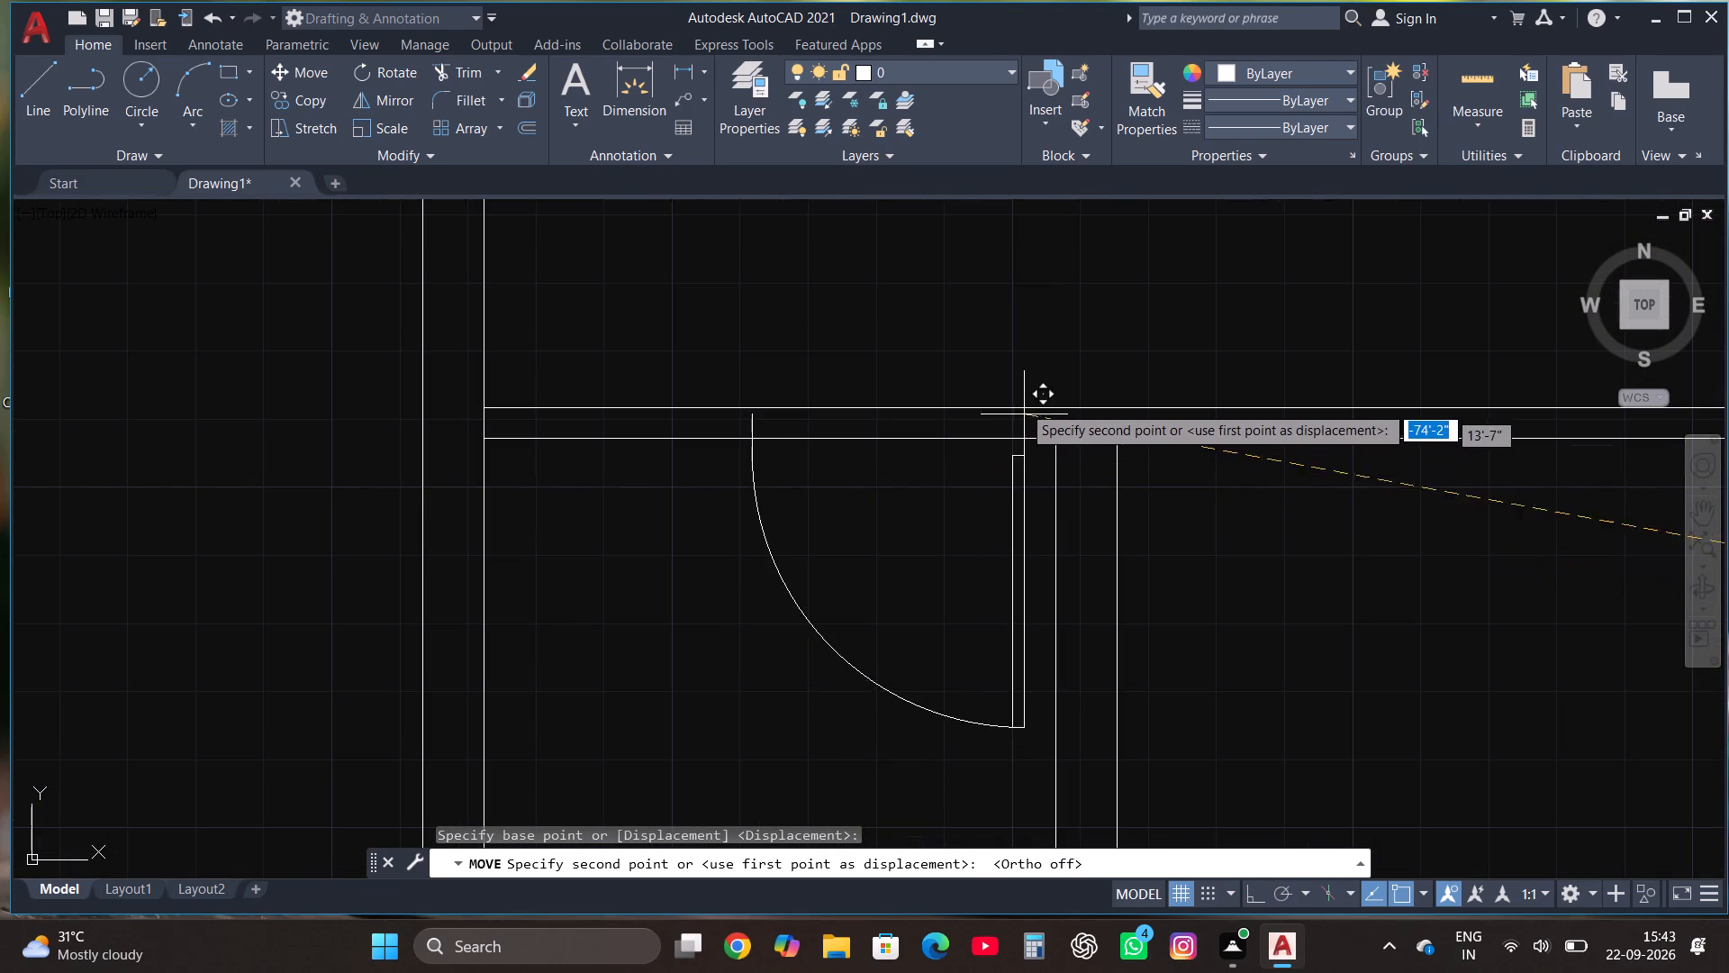
pyautogui.click(991, 405)
pyautogui.click(992, 391)
pyautogui.click(979, 346)
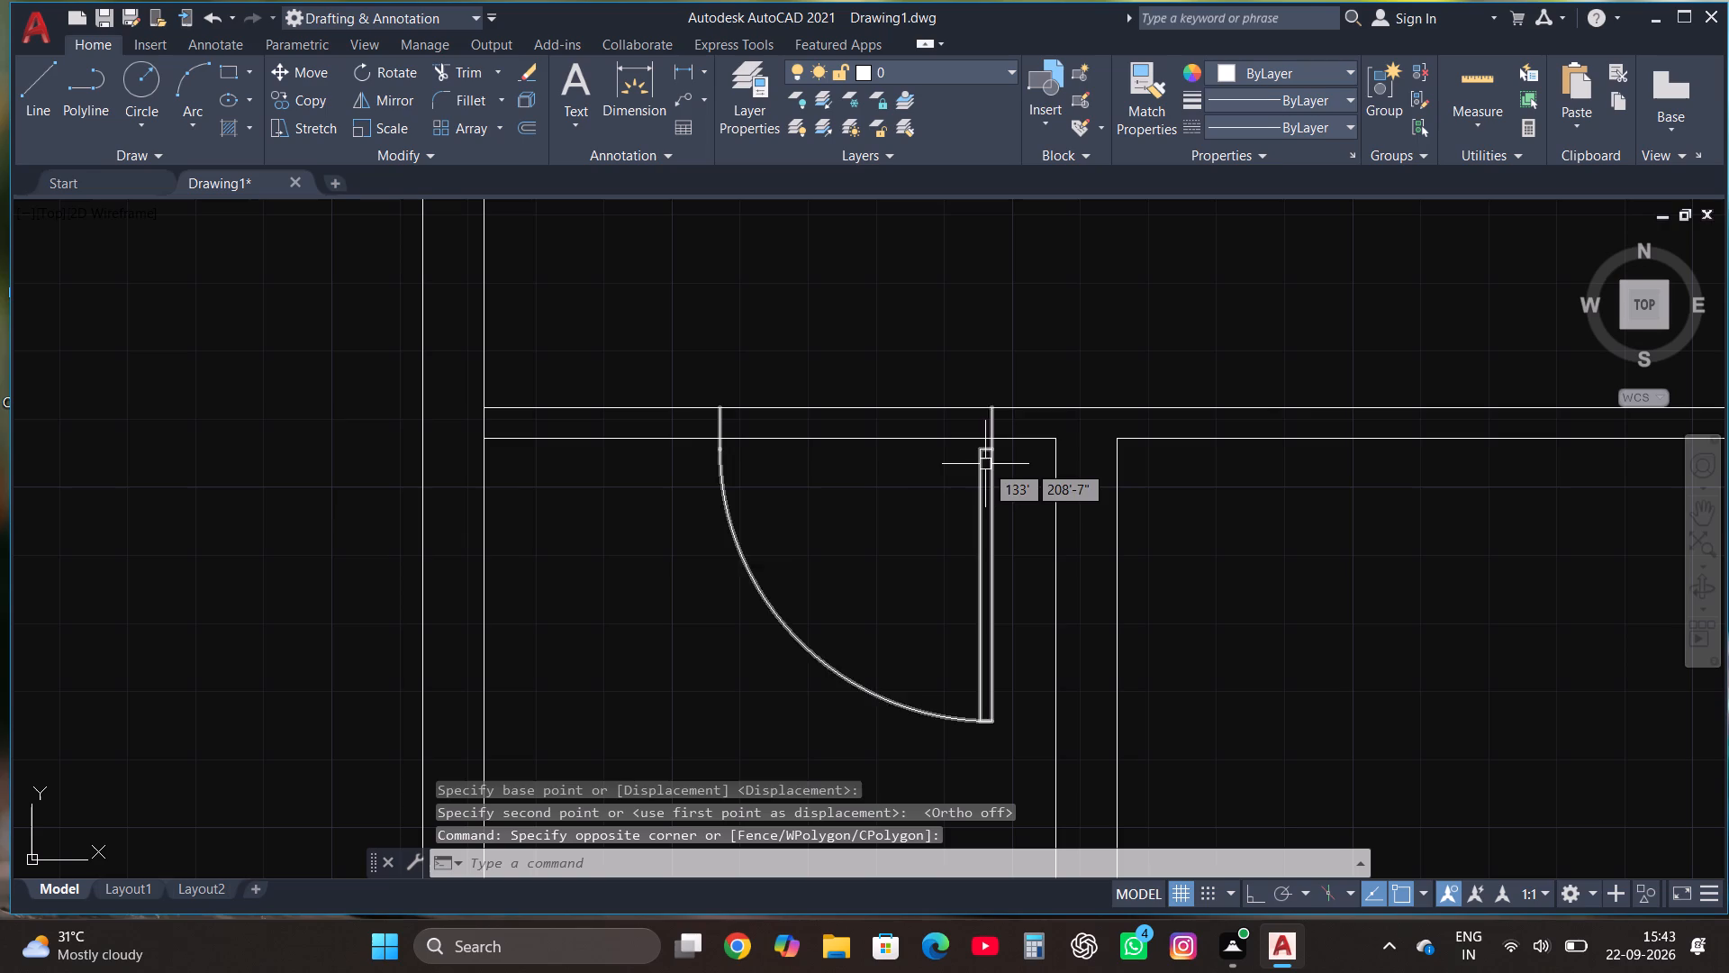
# Move the left upward-swinging rotated door by its hinge end onto the vertical partition, just above its junction with the lower-left horizontal partition.
pyautogui.scroll(-1, 897, 381)
pyautogui.scroll(-1, 924, 460)
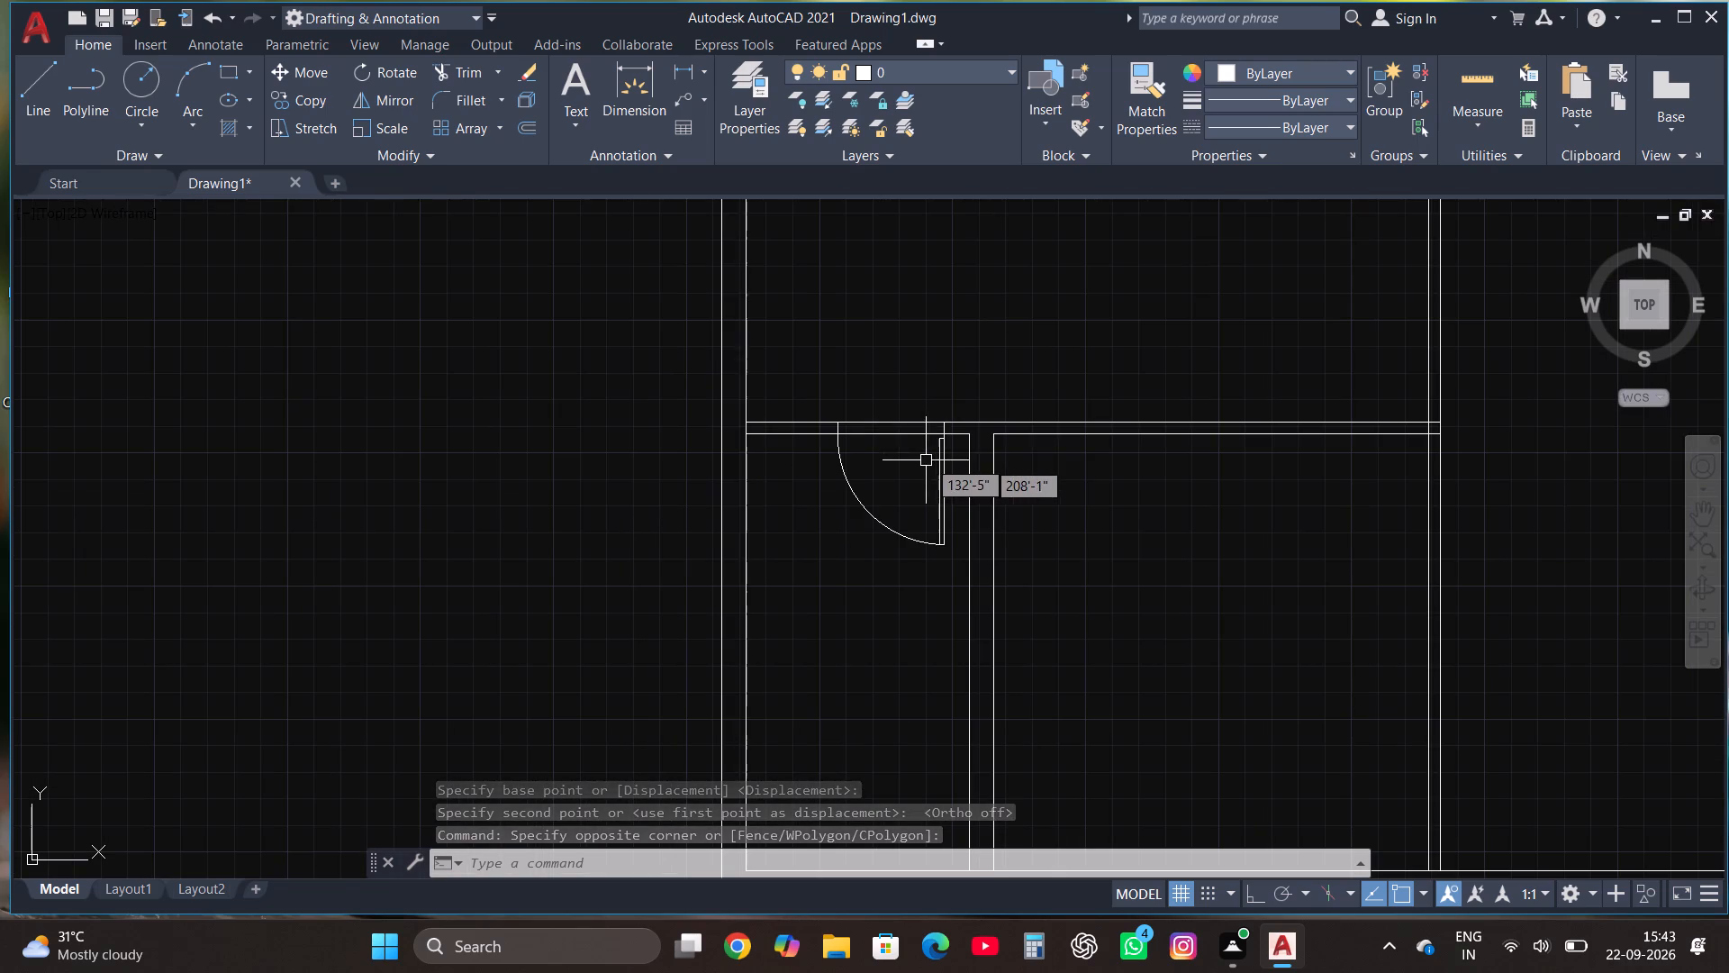
pyautogui.scroll(-1, 898, 447)
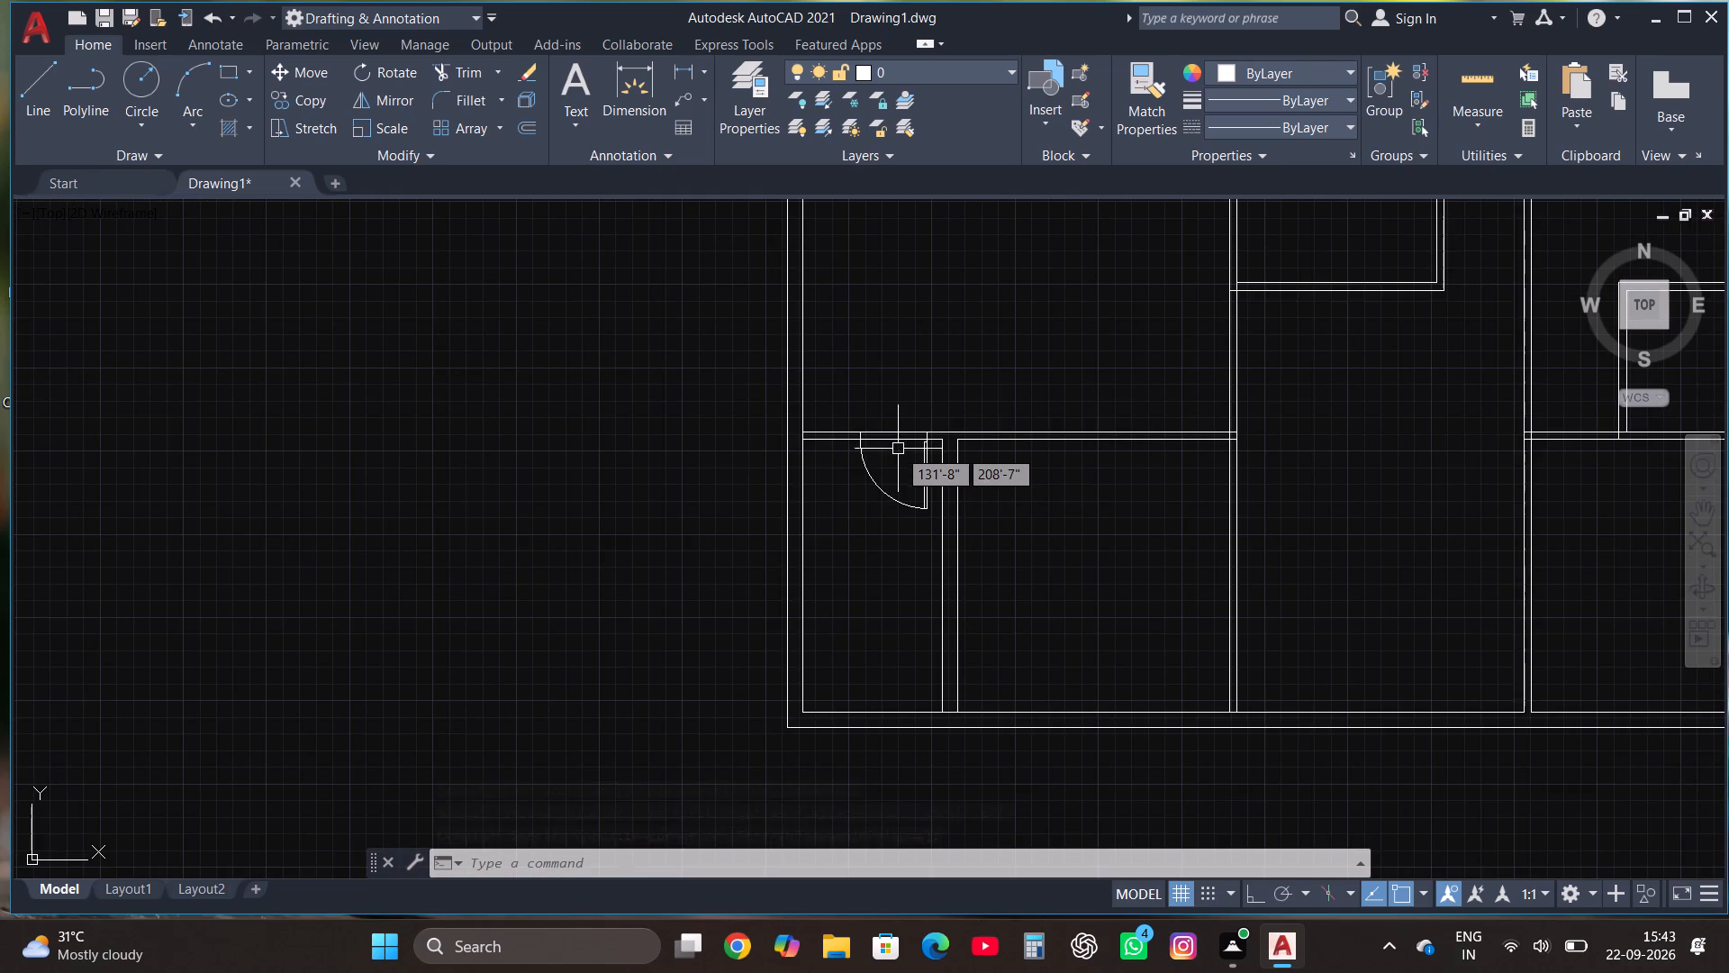
pyautogui.scroll(-2, 837, 512)
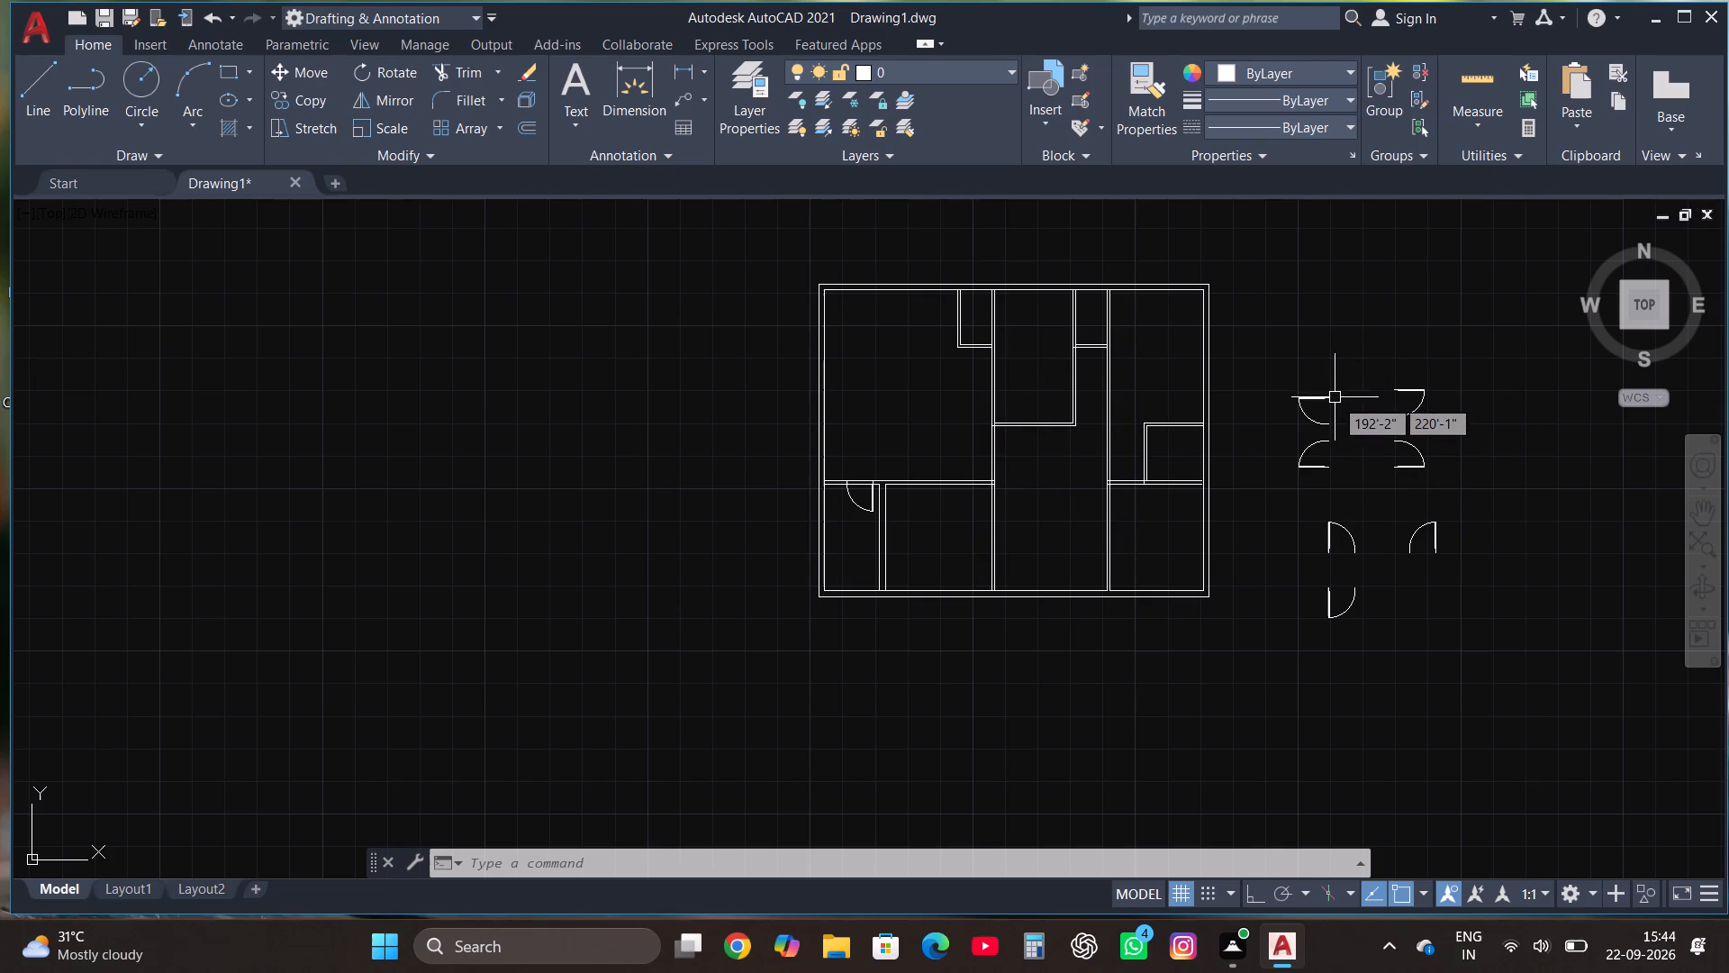
pyautogui.click(1326, 446)
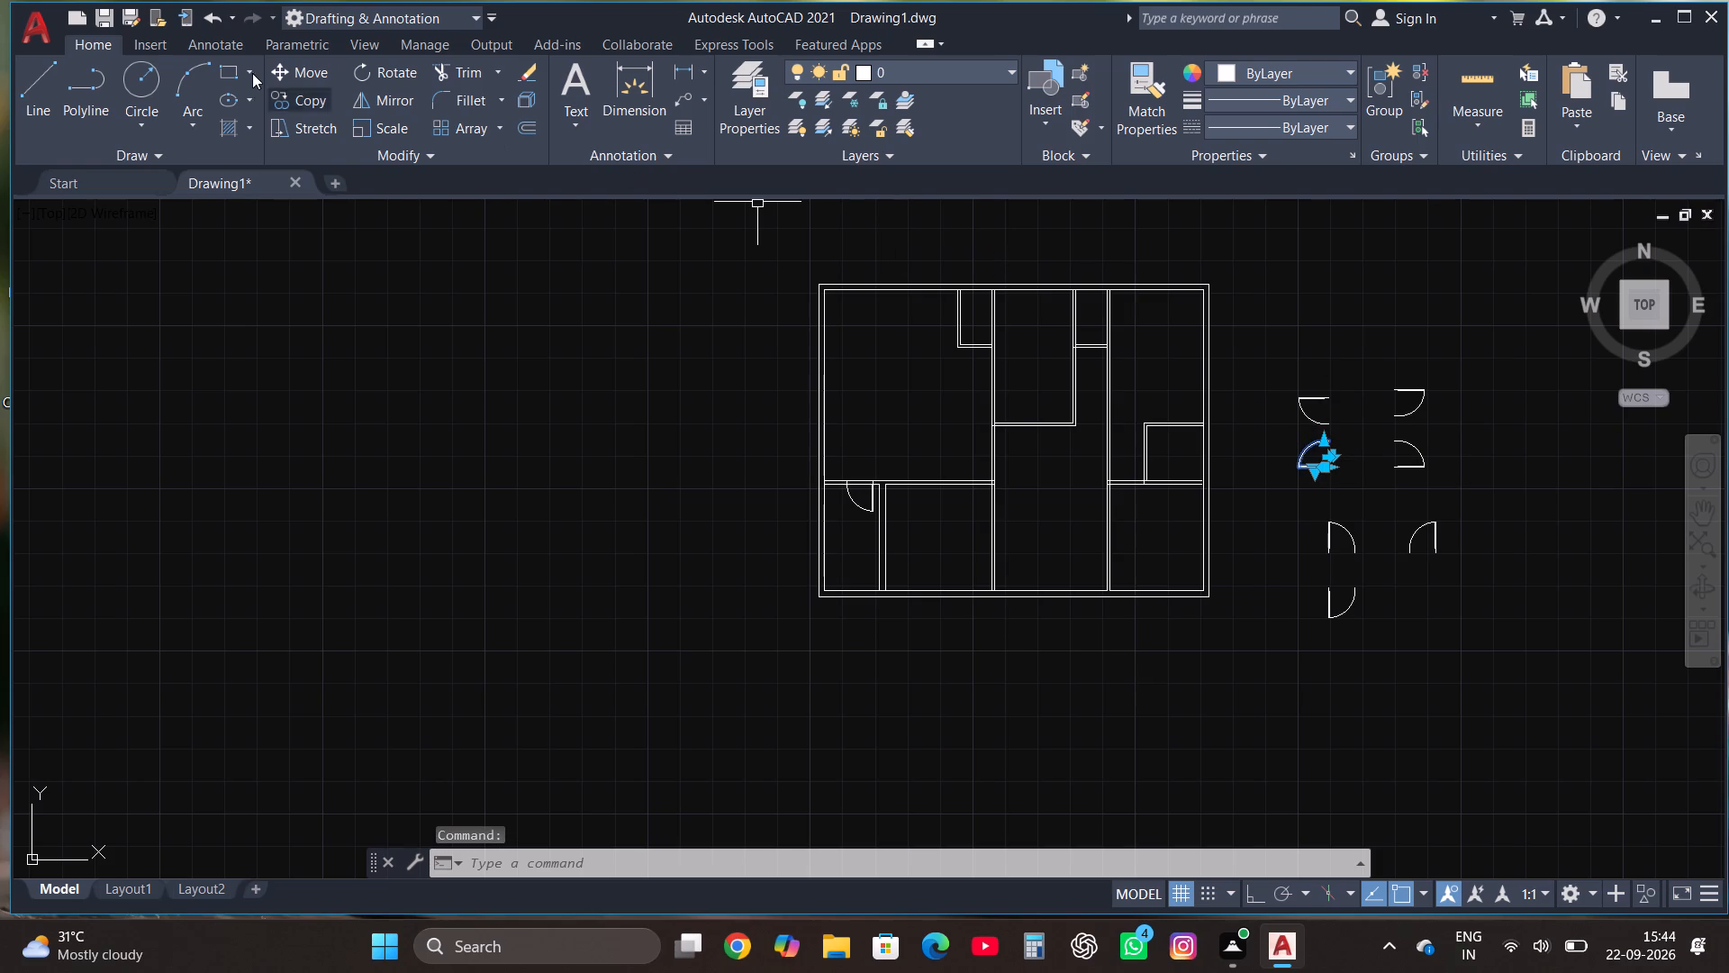
pyautogui.click(287, 72)
pyautogui.scroll(3, 1344, 468)
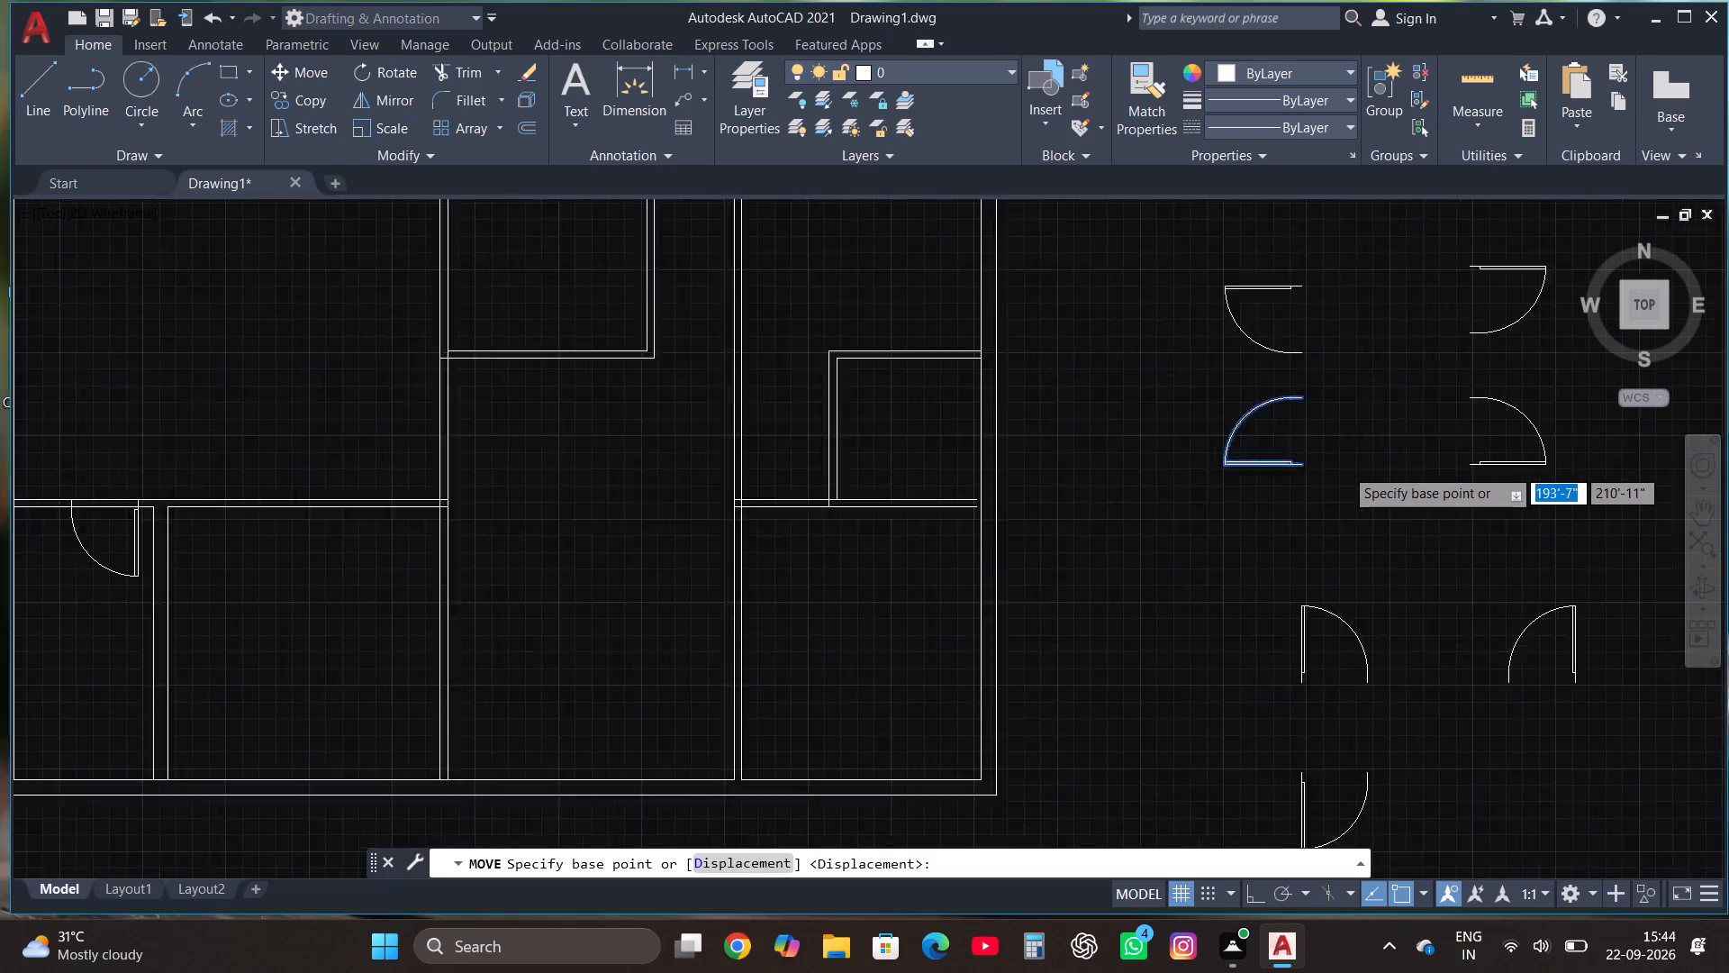
pyautogui.click(1274, 459)
pyautogui.scroll(-3, 1274, 496)
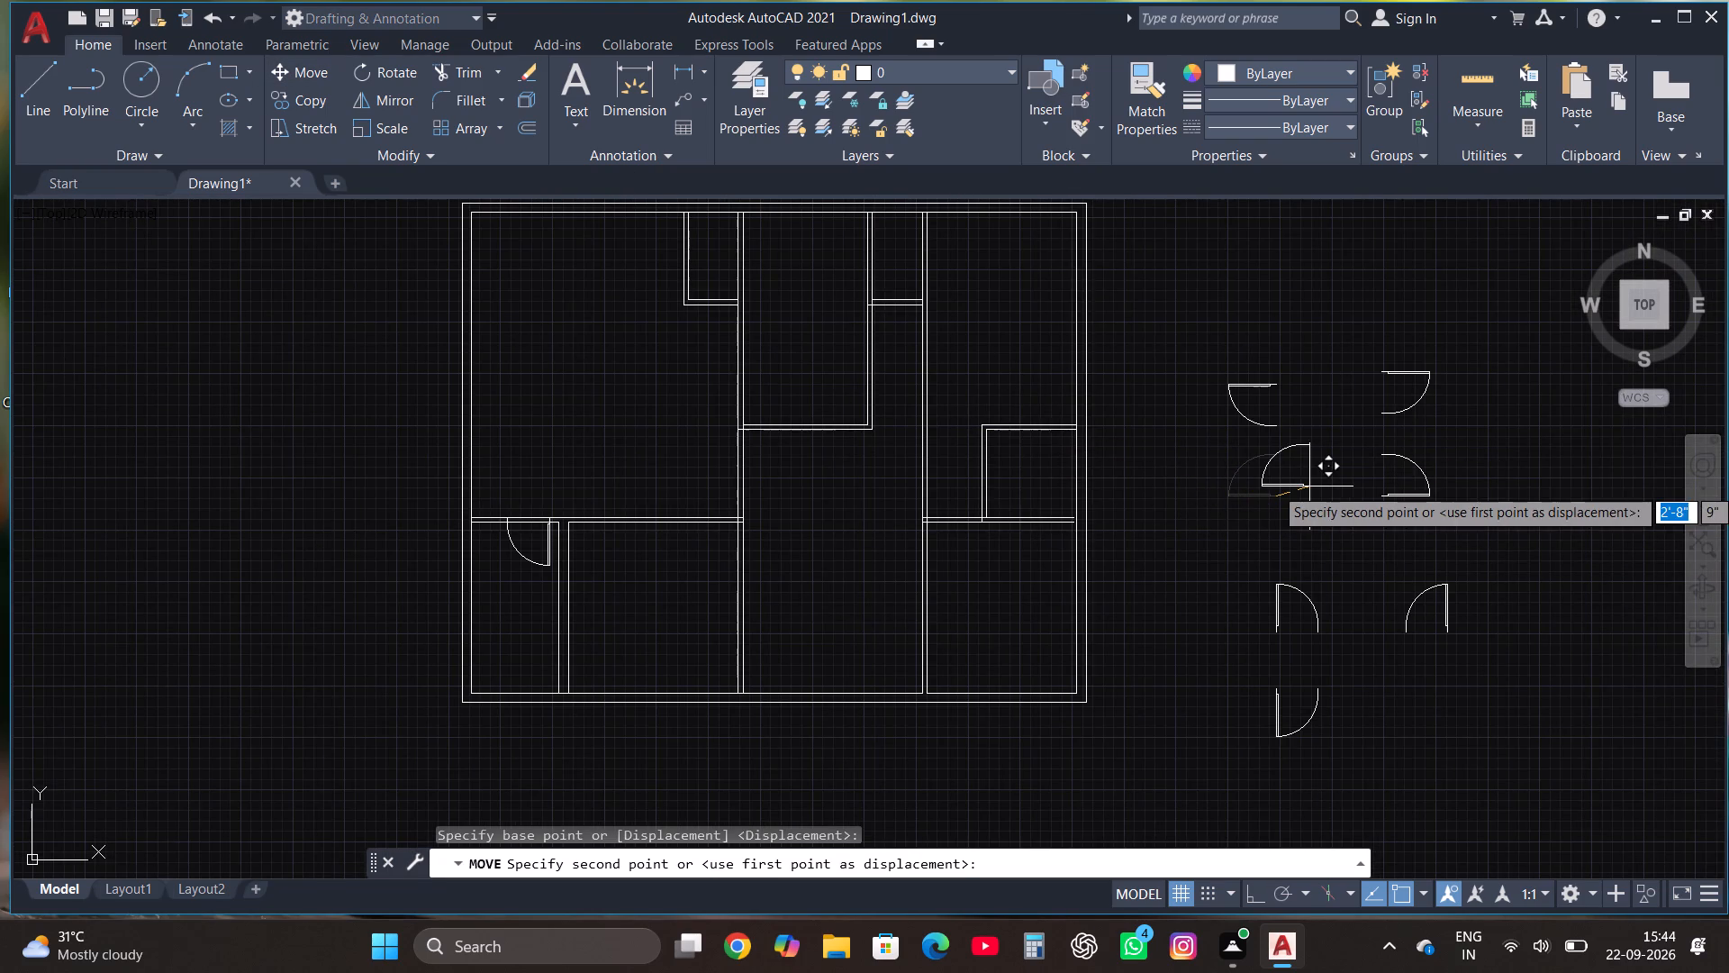
pyautogui.scroll(-1, 1309, 486)
pyautogui.scroll(3, 930, 489)
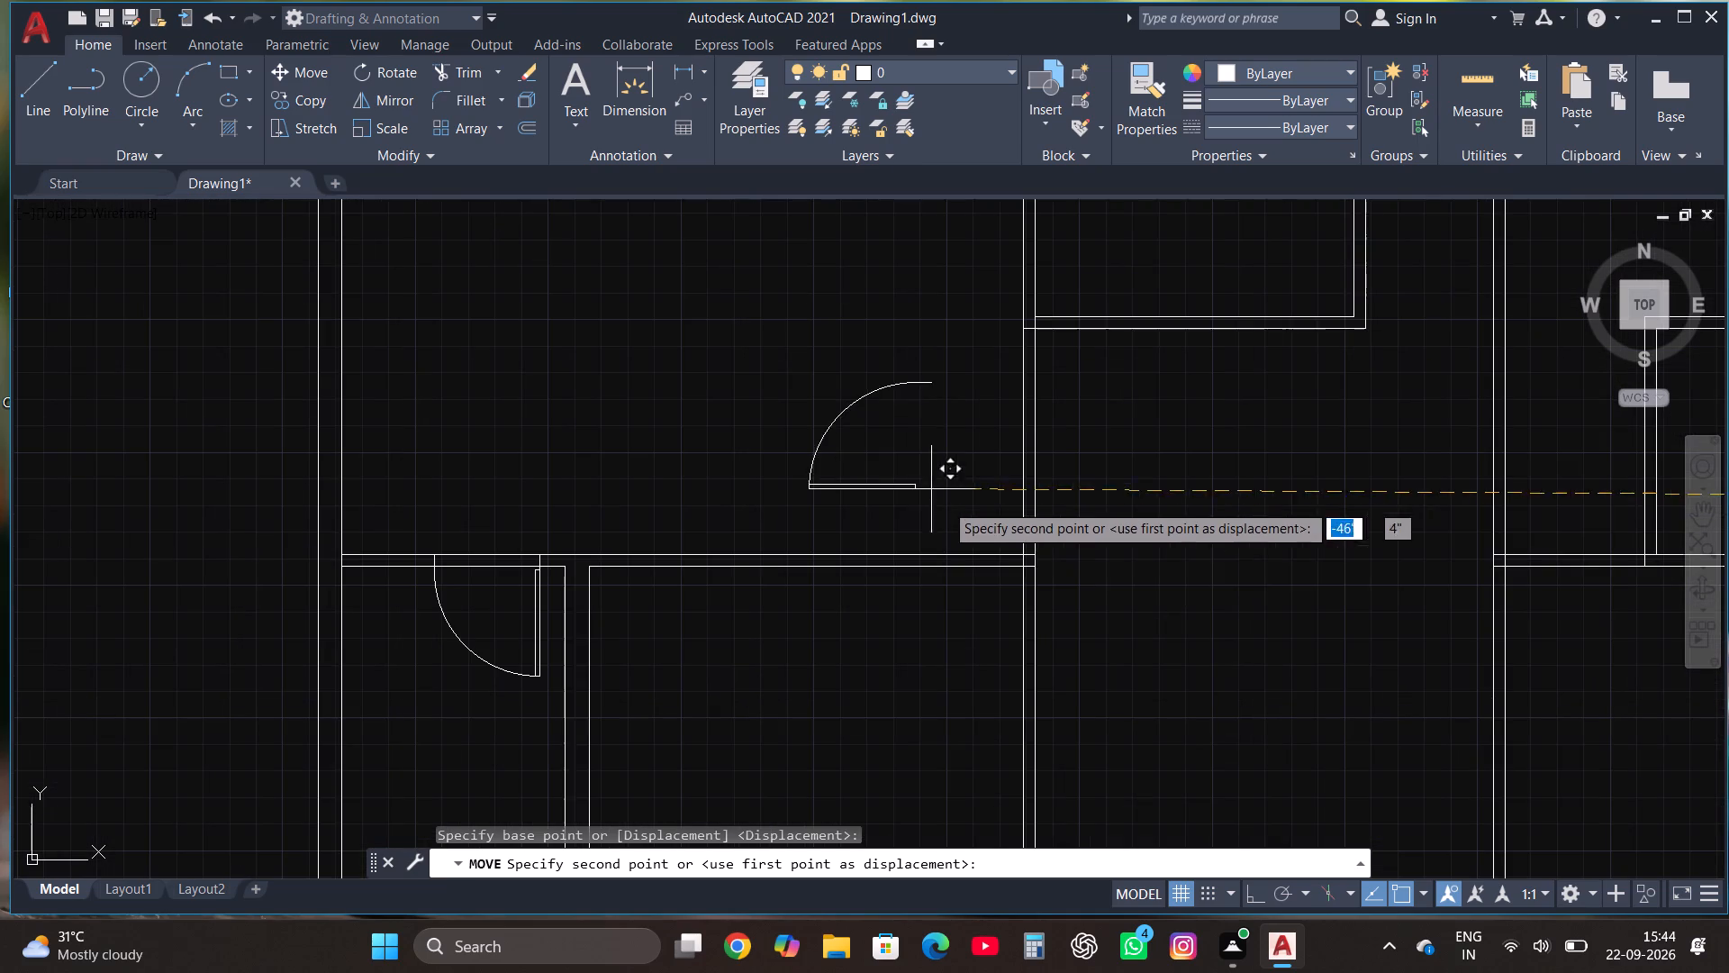
pyautogui.scroll(1, 1010, 528)
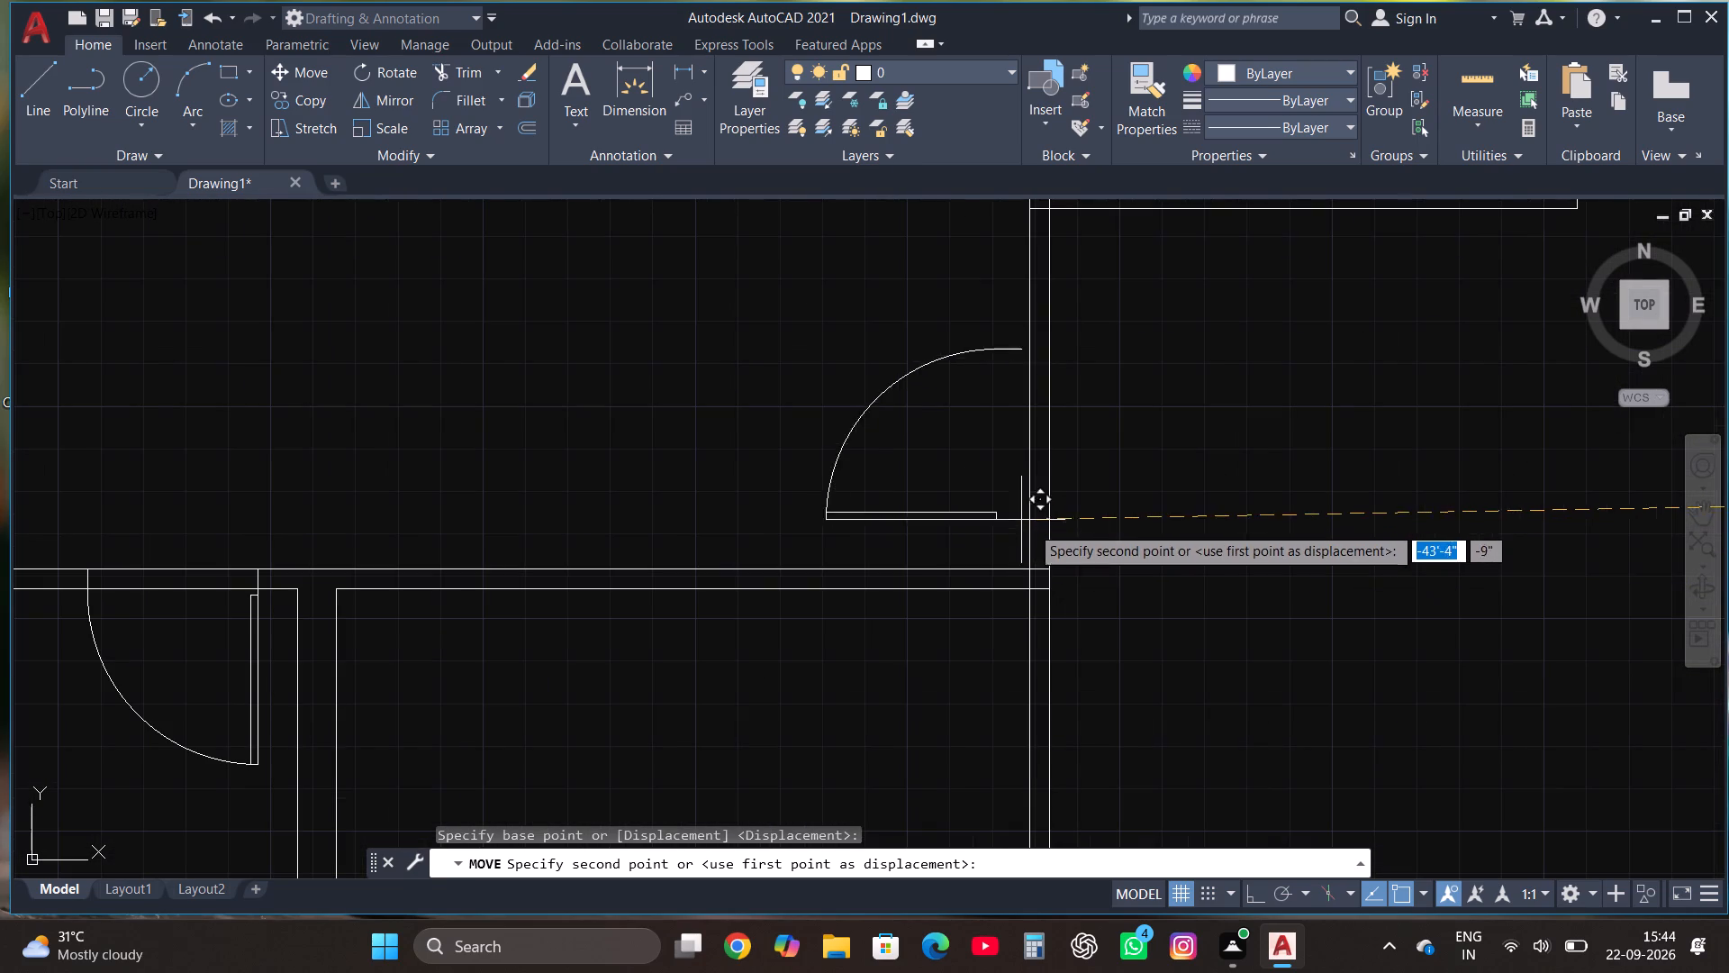
pyautogui.click(1046, 543)
# Move the left downward-swinging rotated door by its hinge end onto the vertical partition, just below its junction with the lower-left horizontal partition.
pyautogui.scroll(-3, 810, 503)
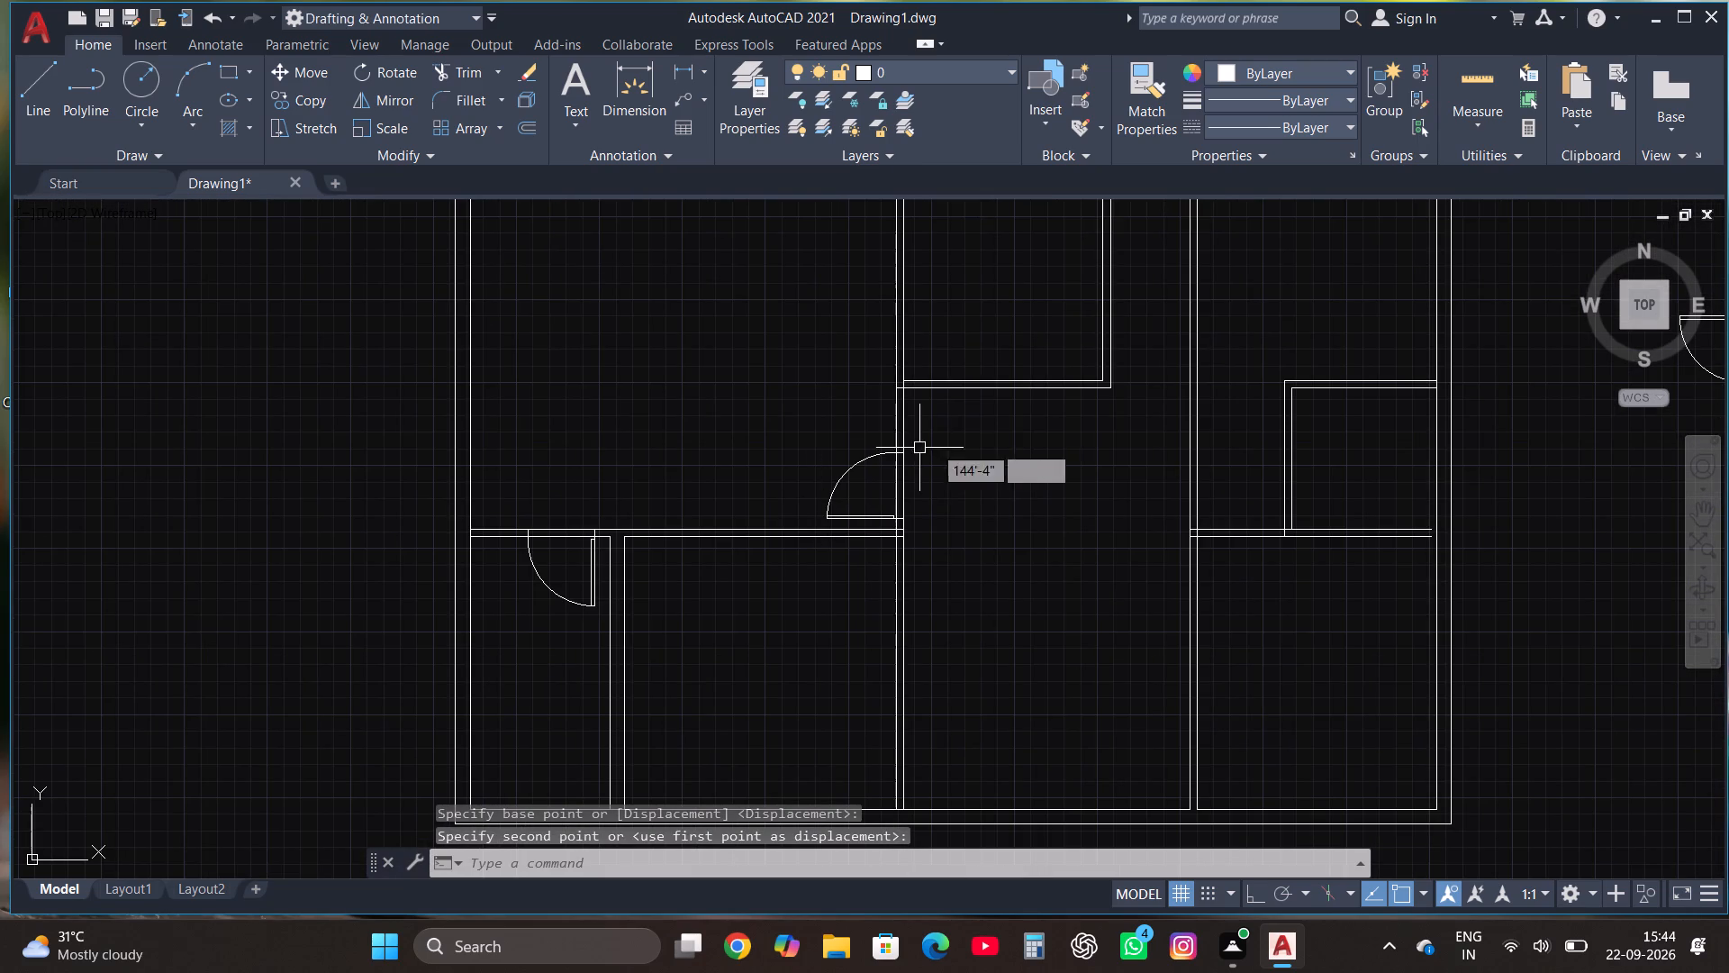
pyautogui.scroll(-1, 990, 541)
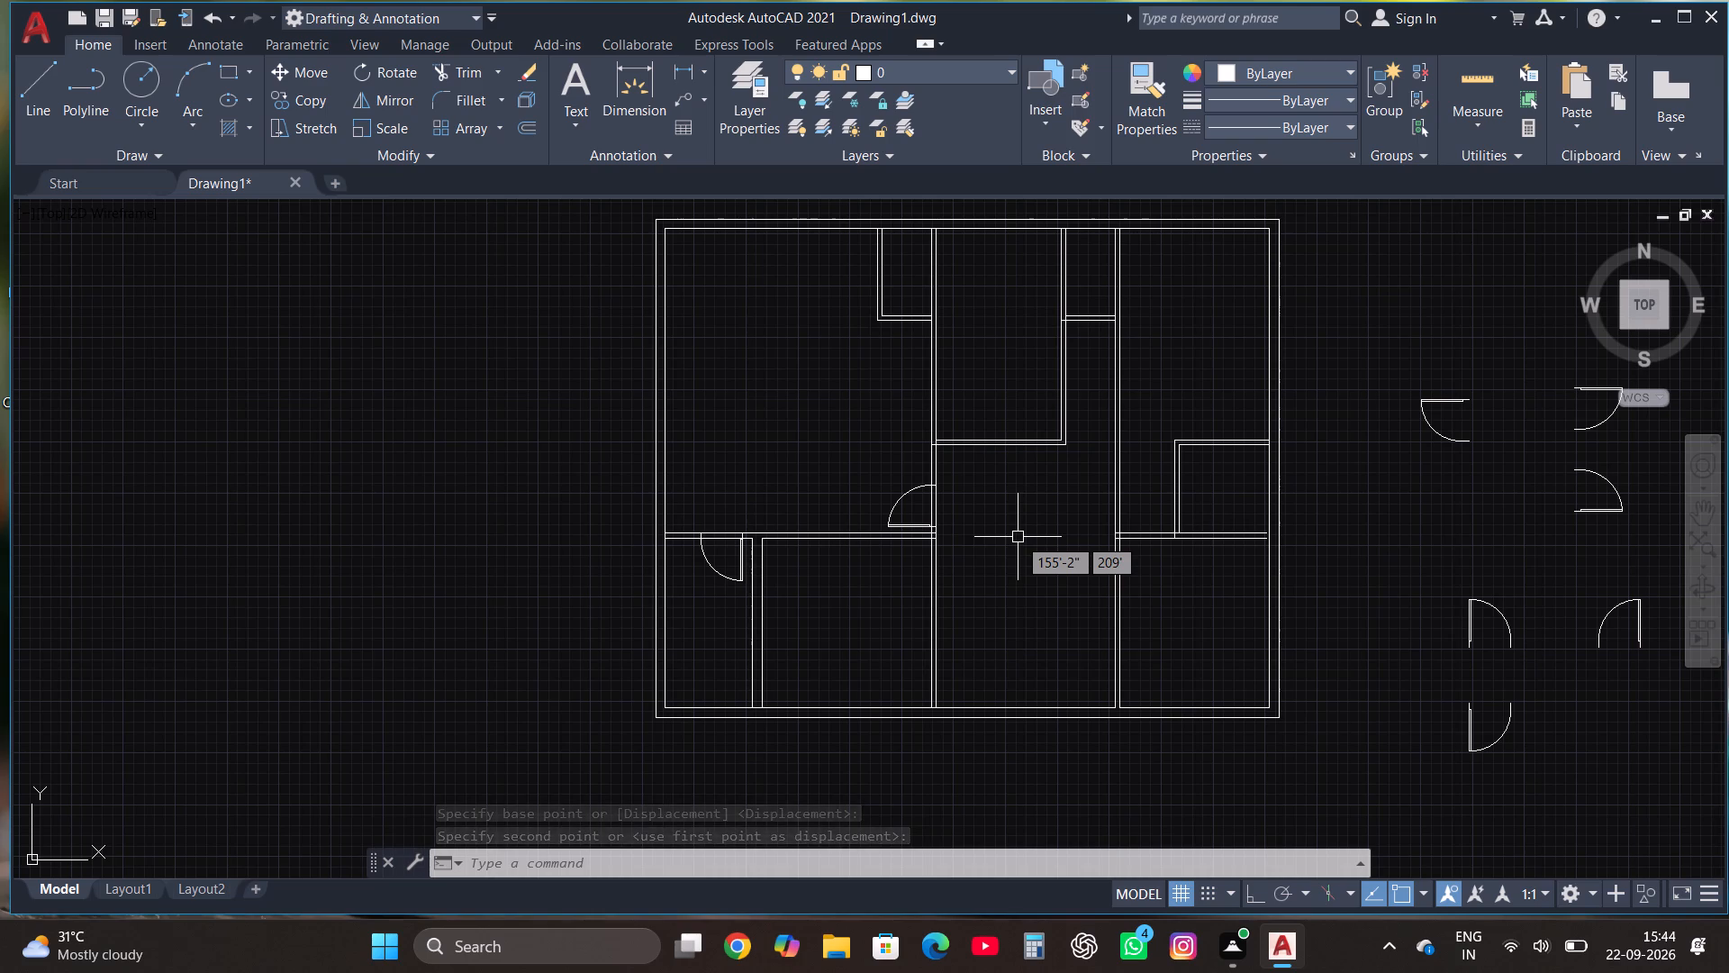
pyautogui.click(1438, 393)
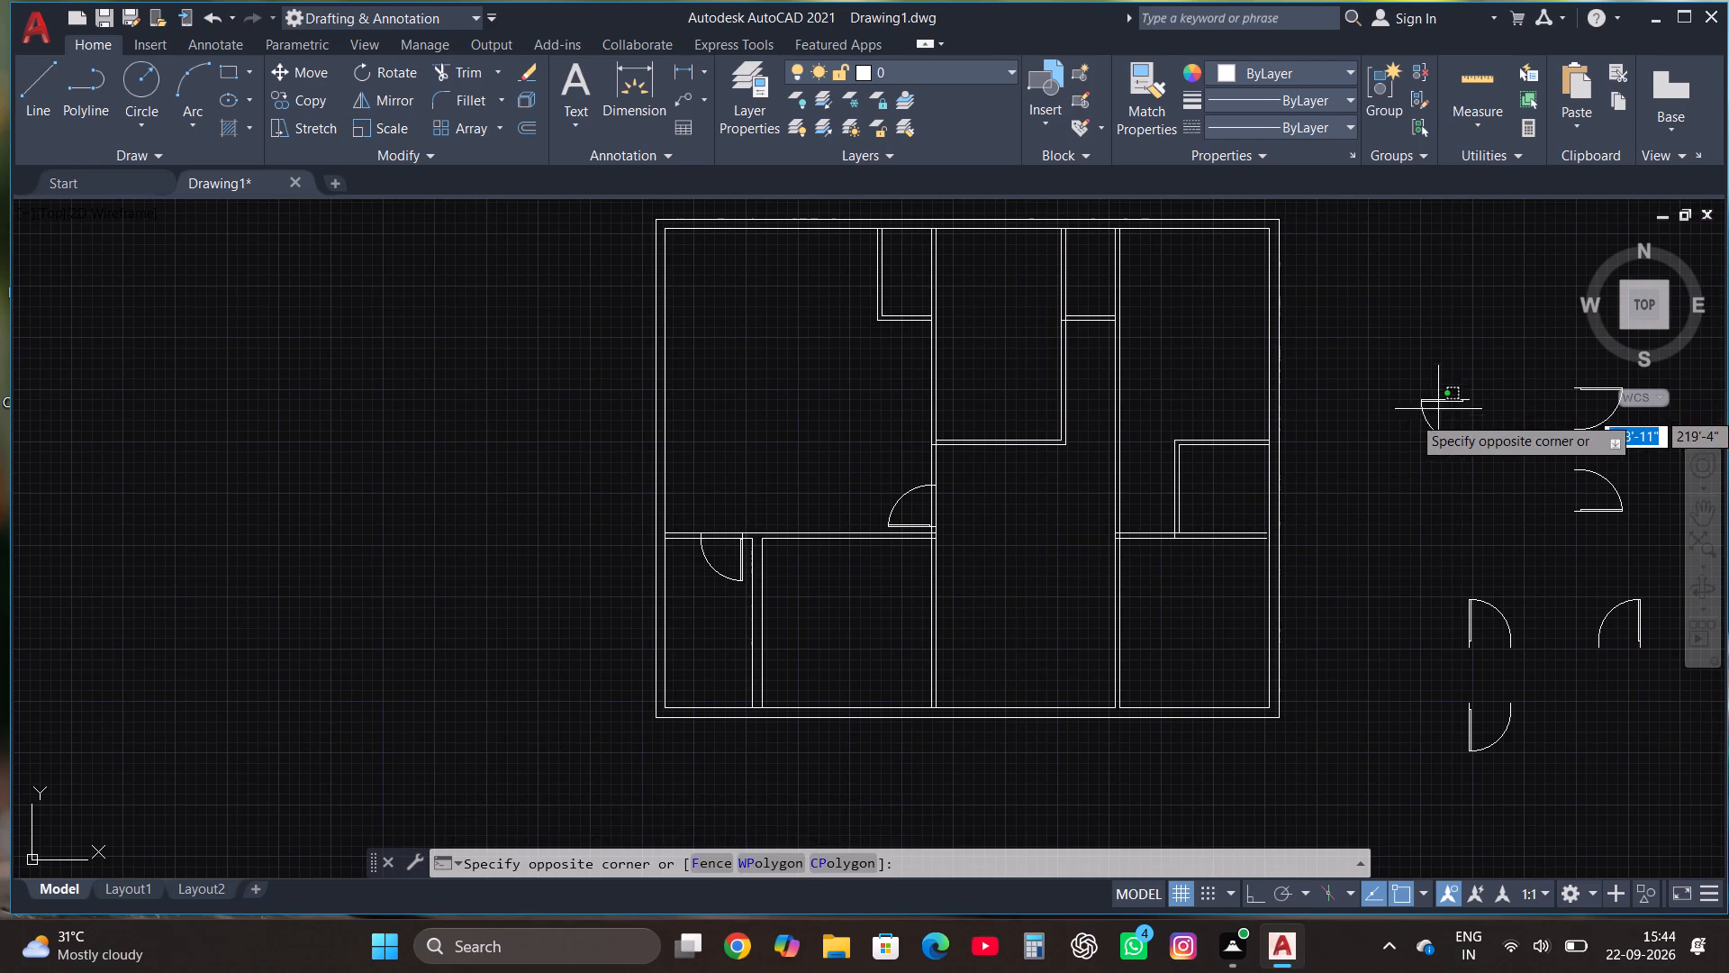
pyautogui.doubleClick(1438, 422)
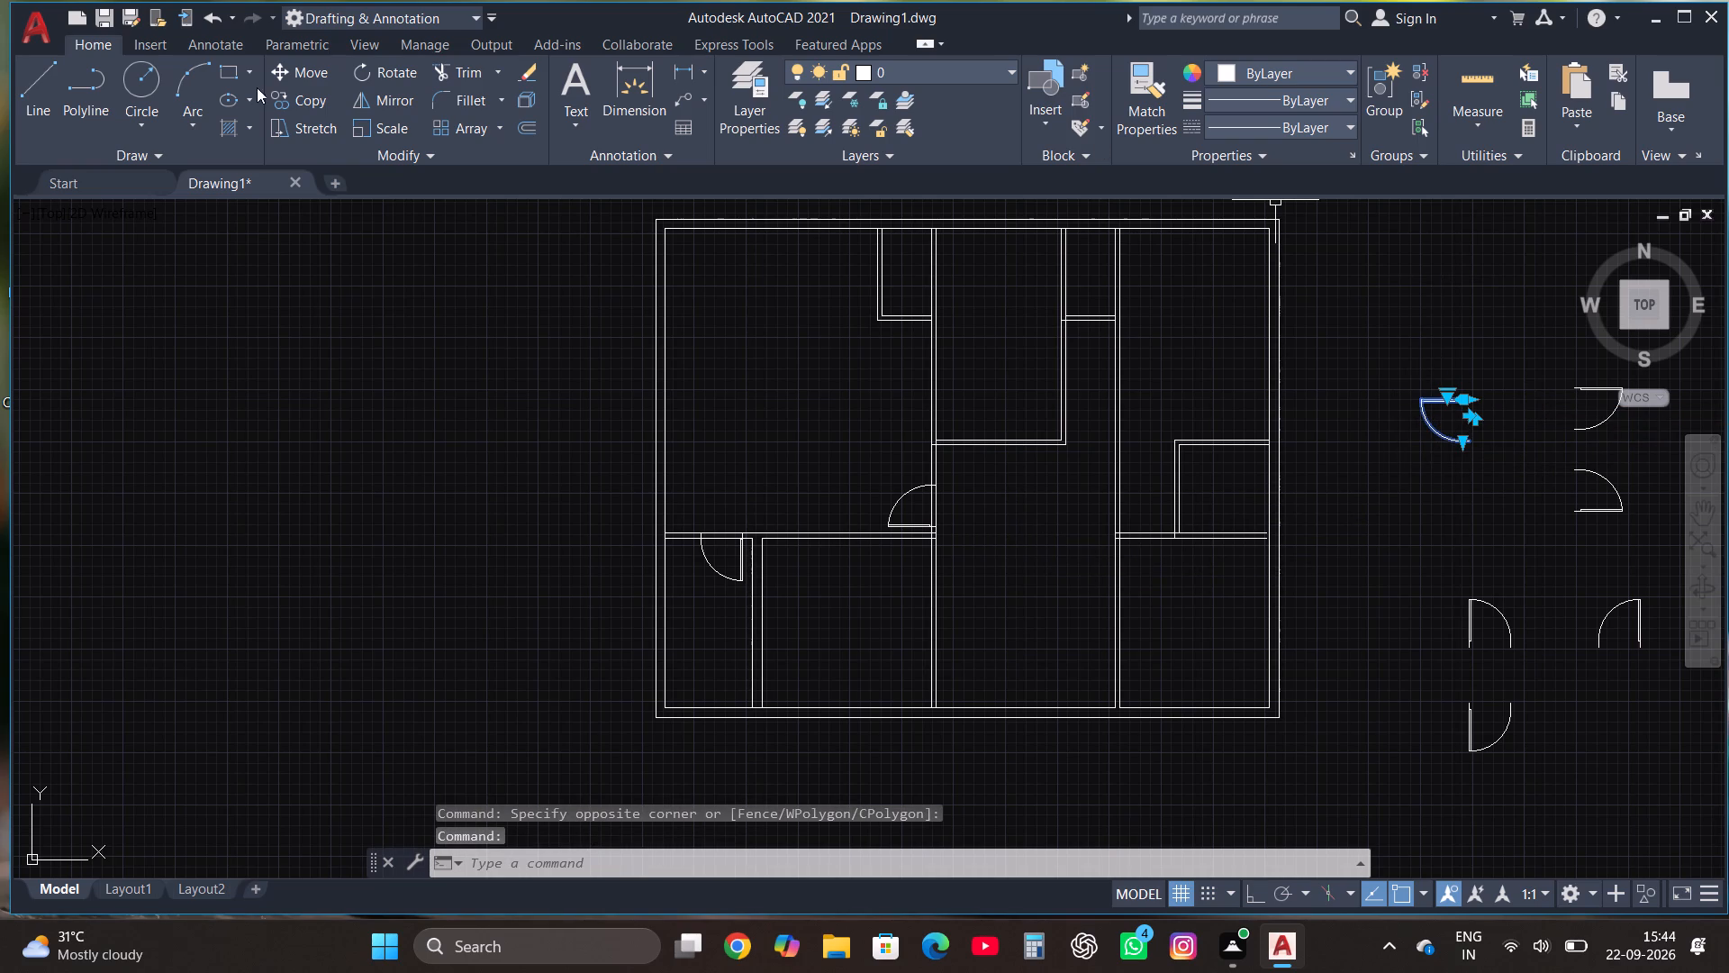
pyautogui.click(294, 72)
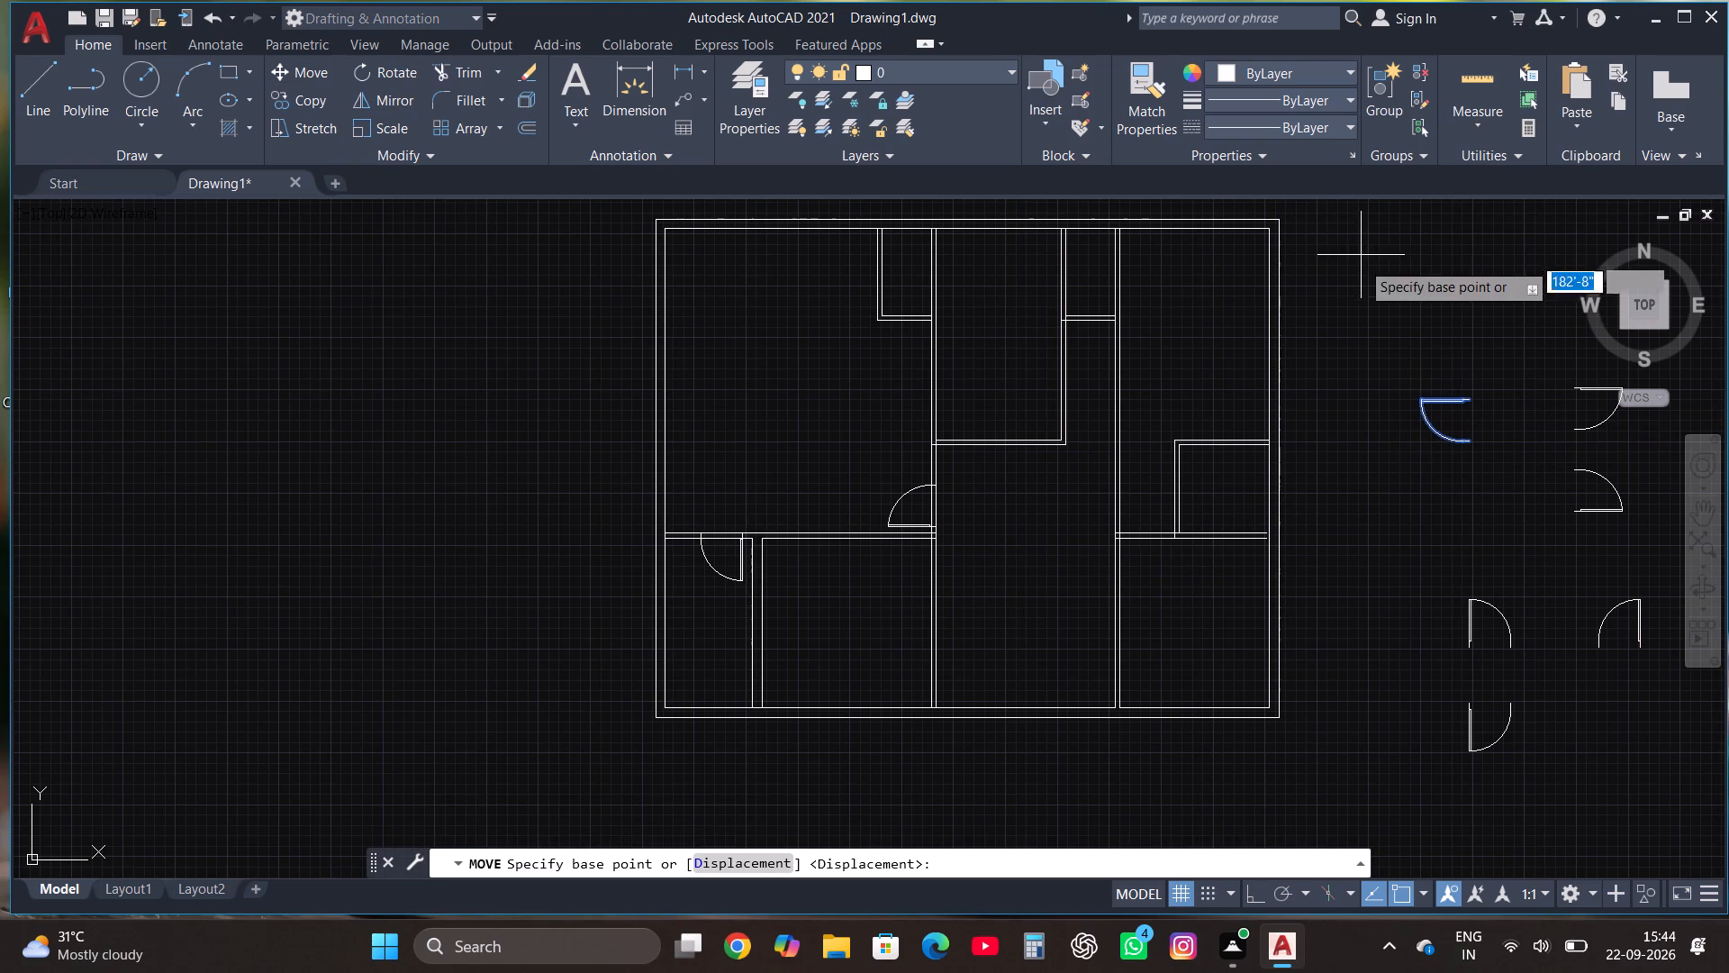
pyautogui.click(1466, 403)
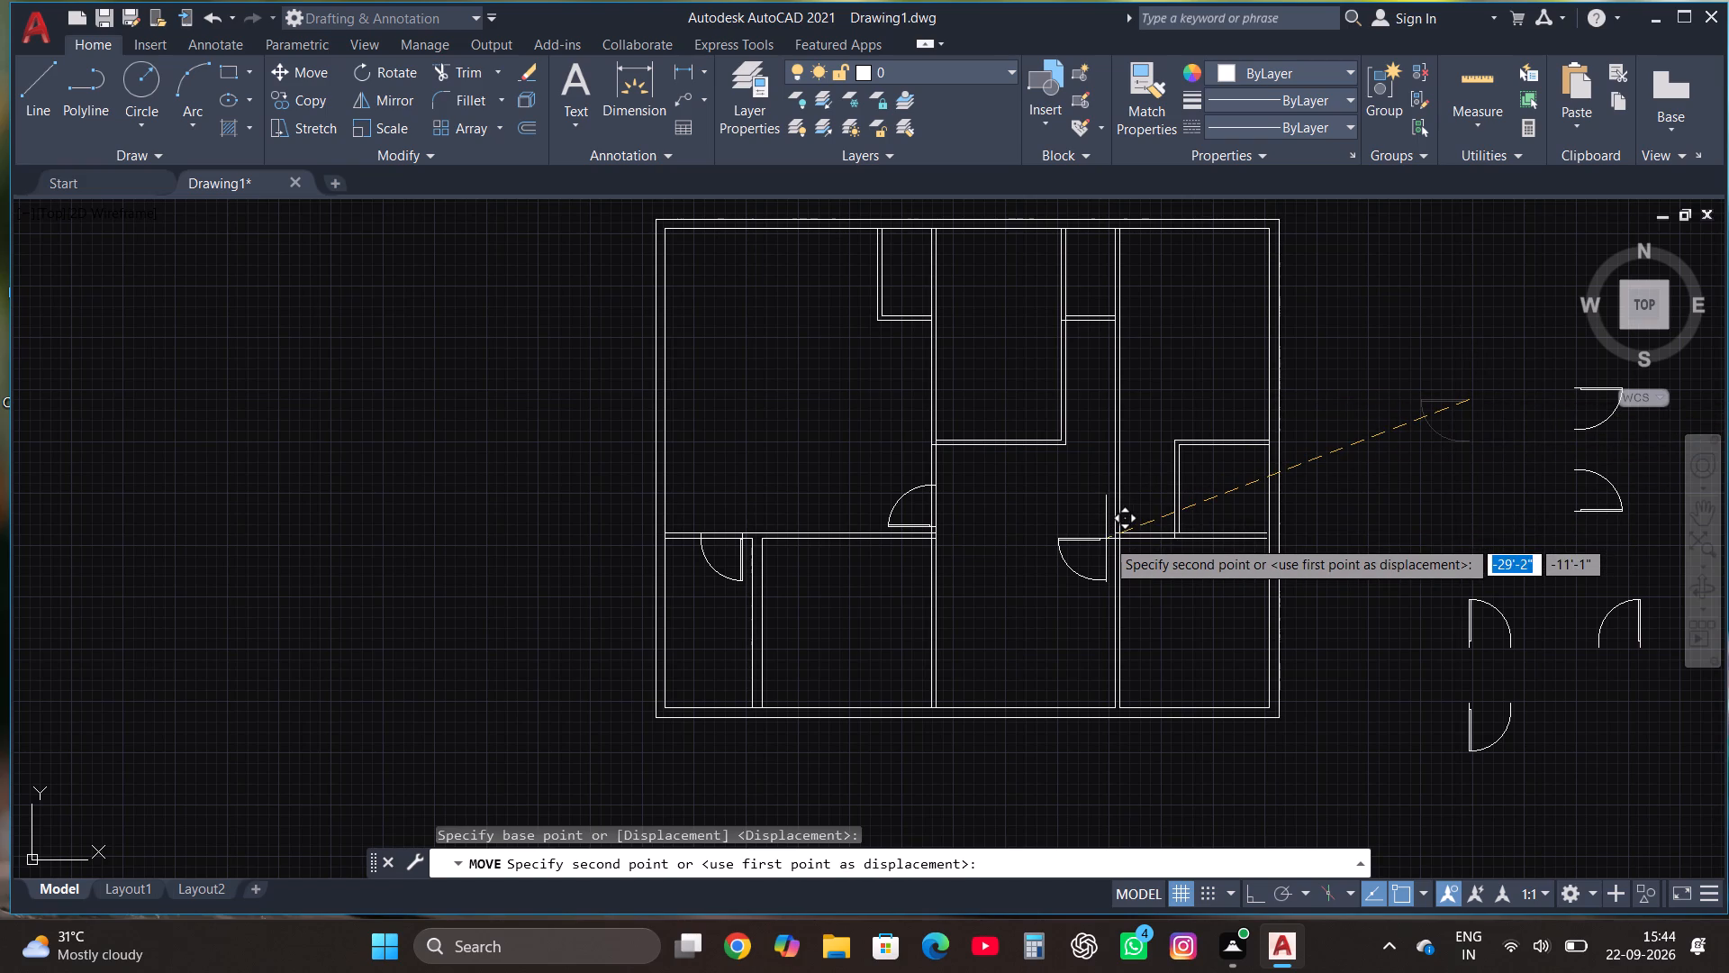
pyautogui.scroll(3, 905, 551)
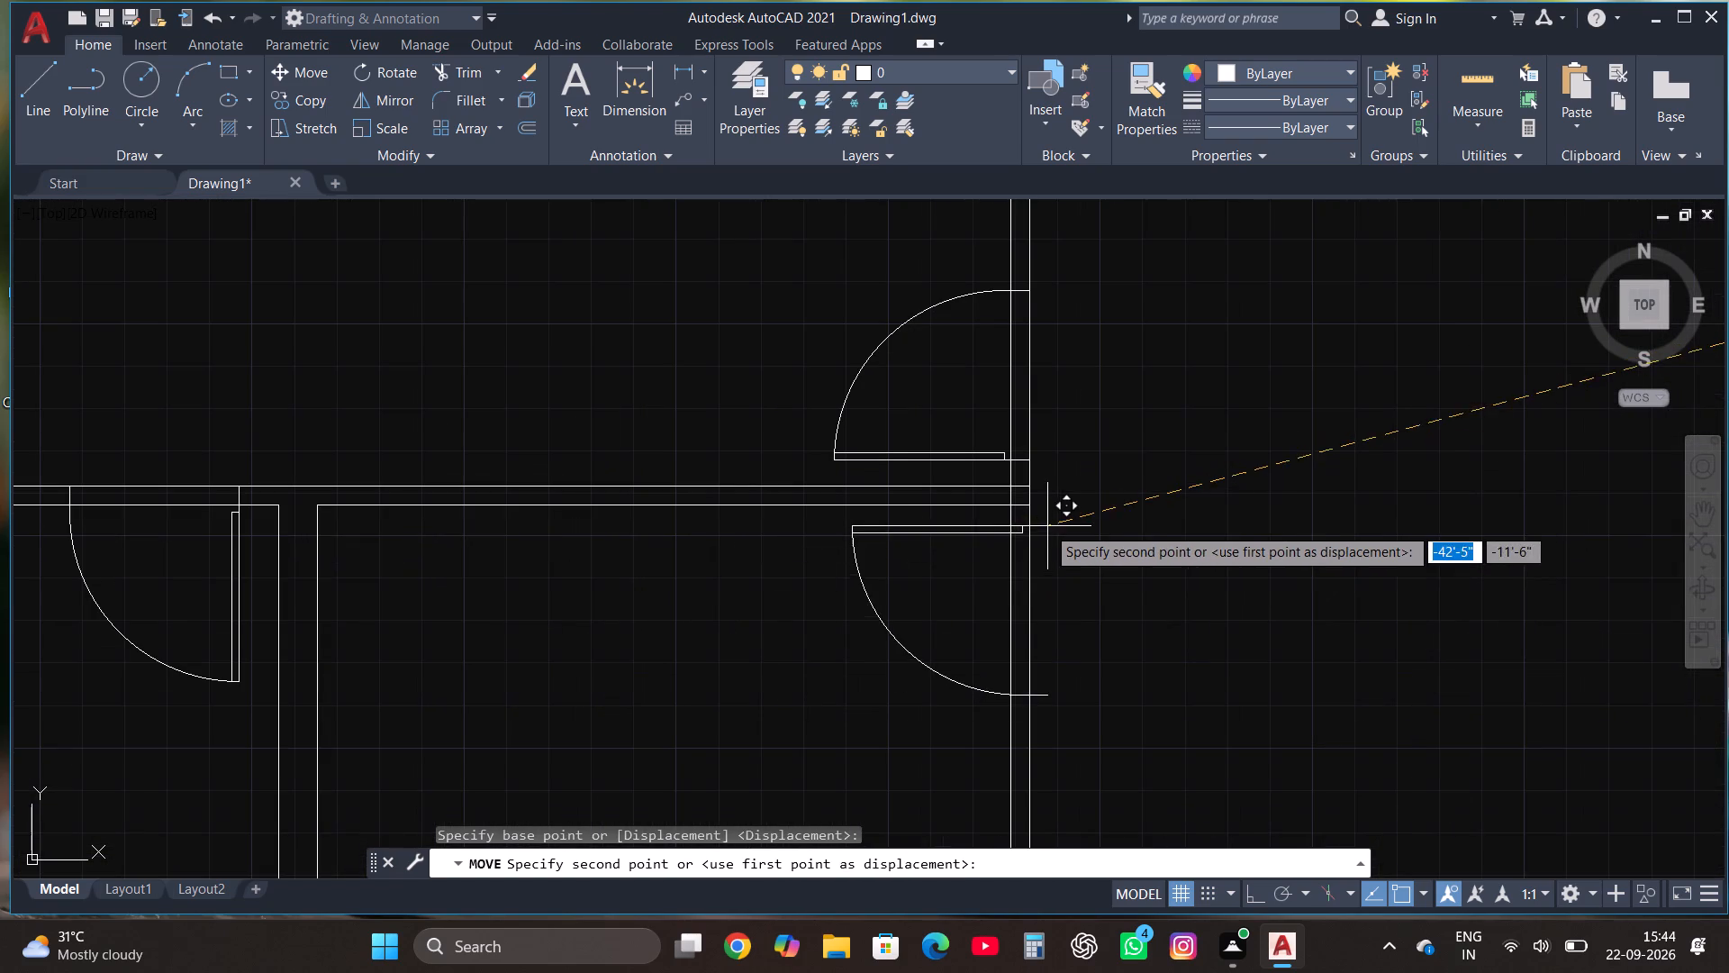
pyautogui.click(1029, 527)
# With ortho on, mirror the two doors at that junction across a vertical line in the central room, keeping the source doors.
pyautogui.scroll(-2, 879, 523)
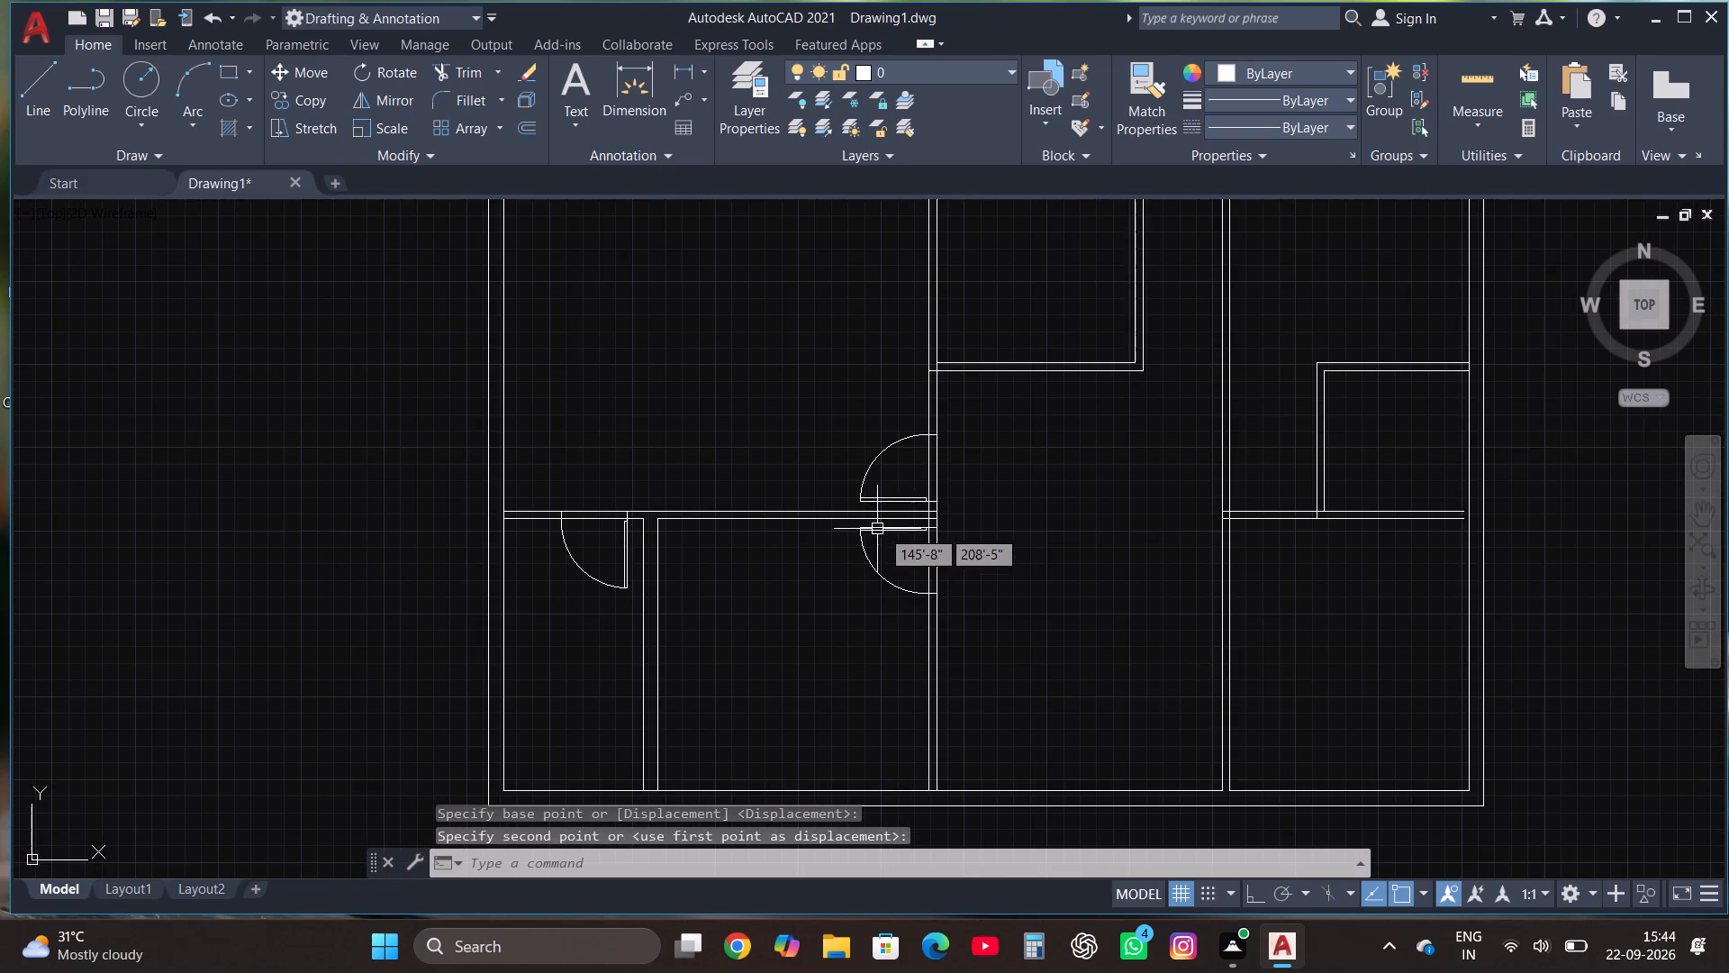
pyautogui.scroll(-1, 911, 493)
pyautogui.scroll(2, 952, 499)
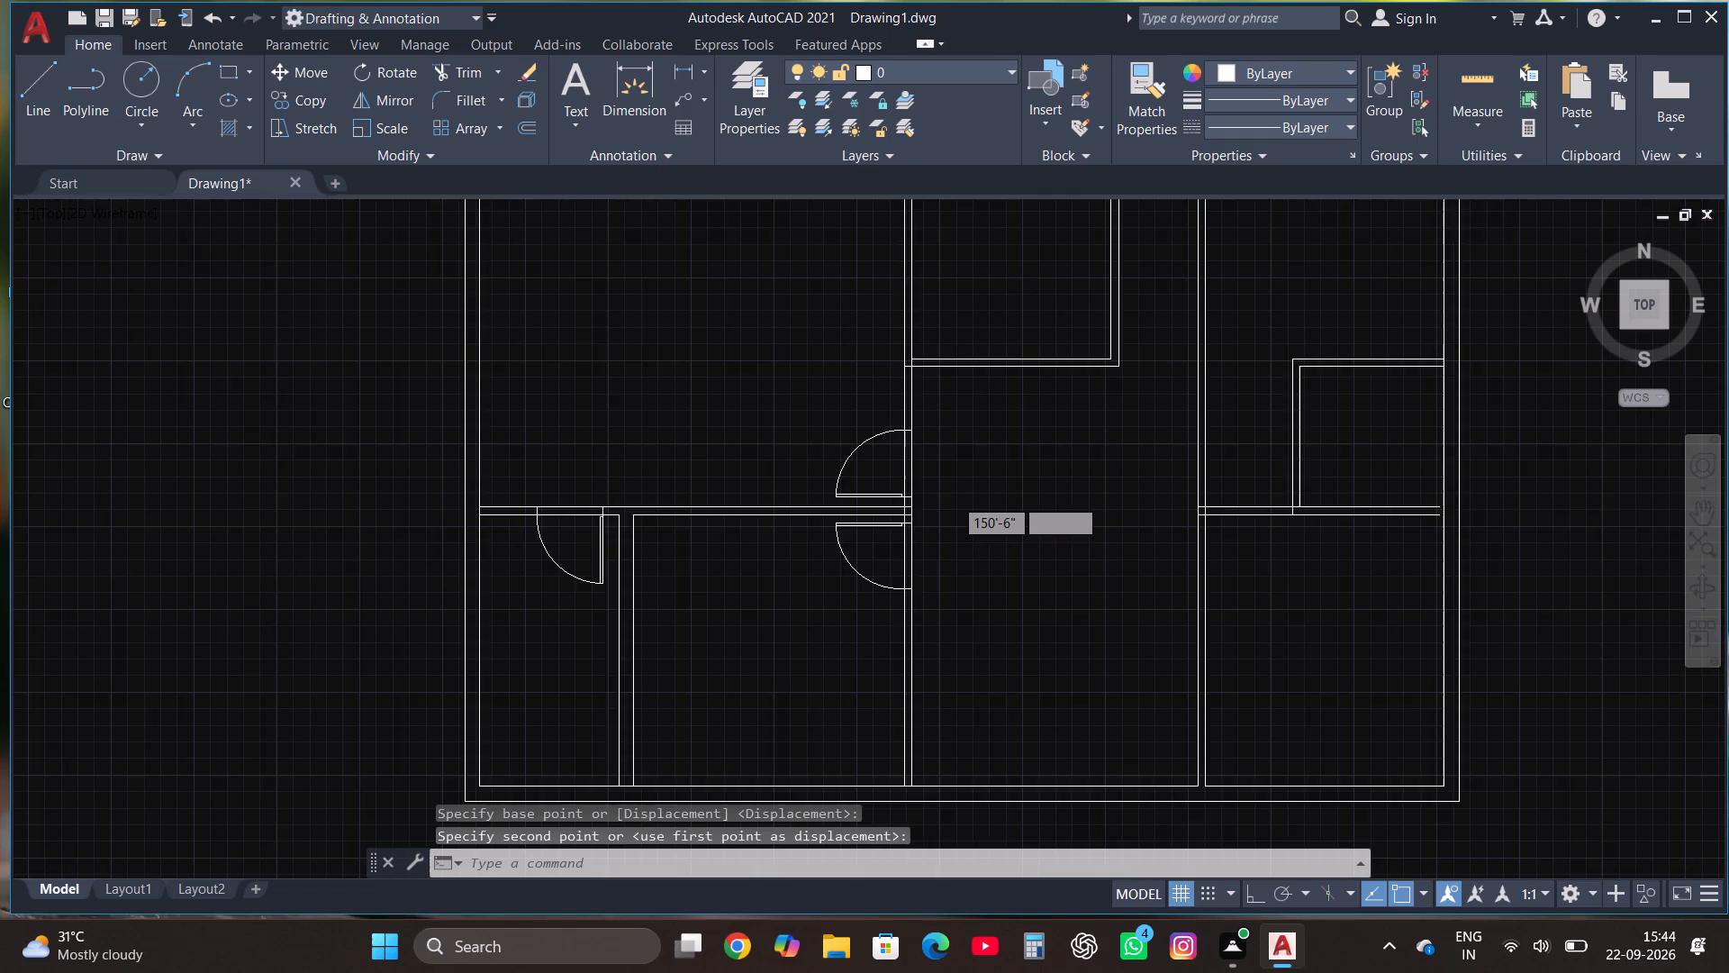
pyautogui.click(745, 705)
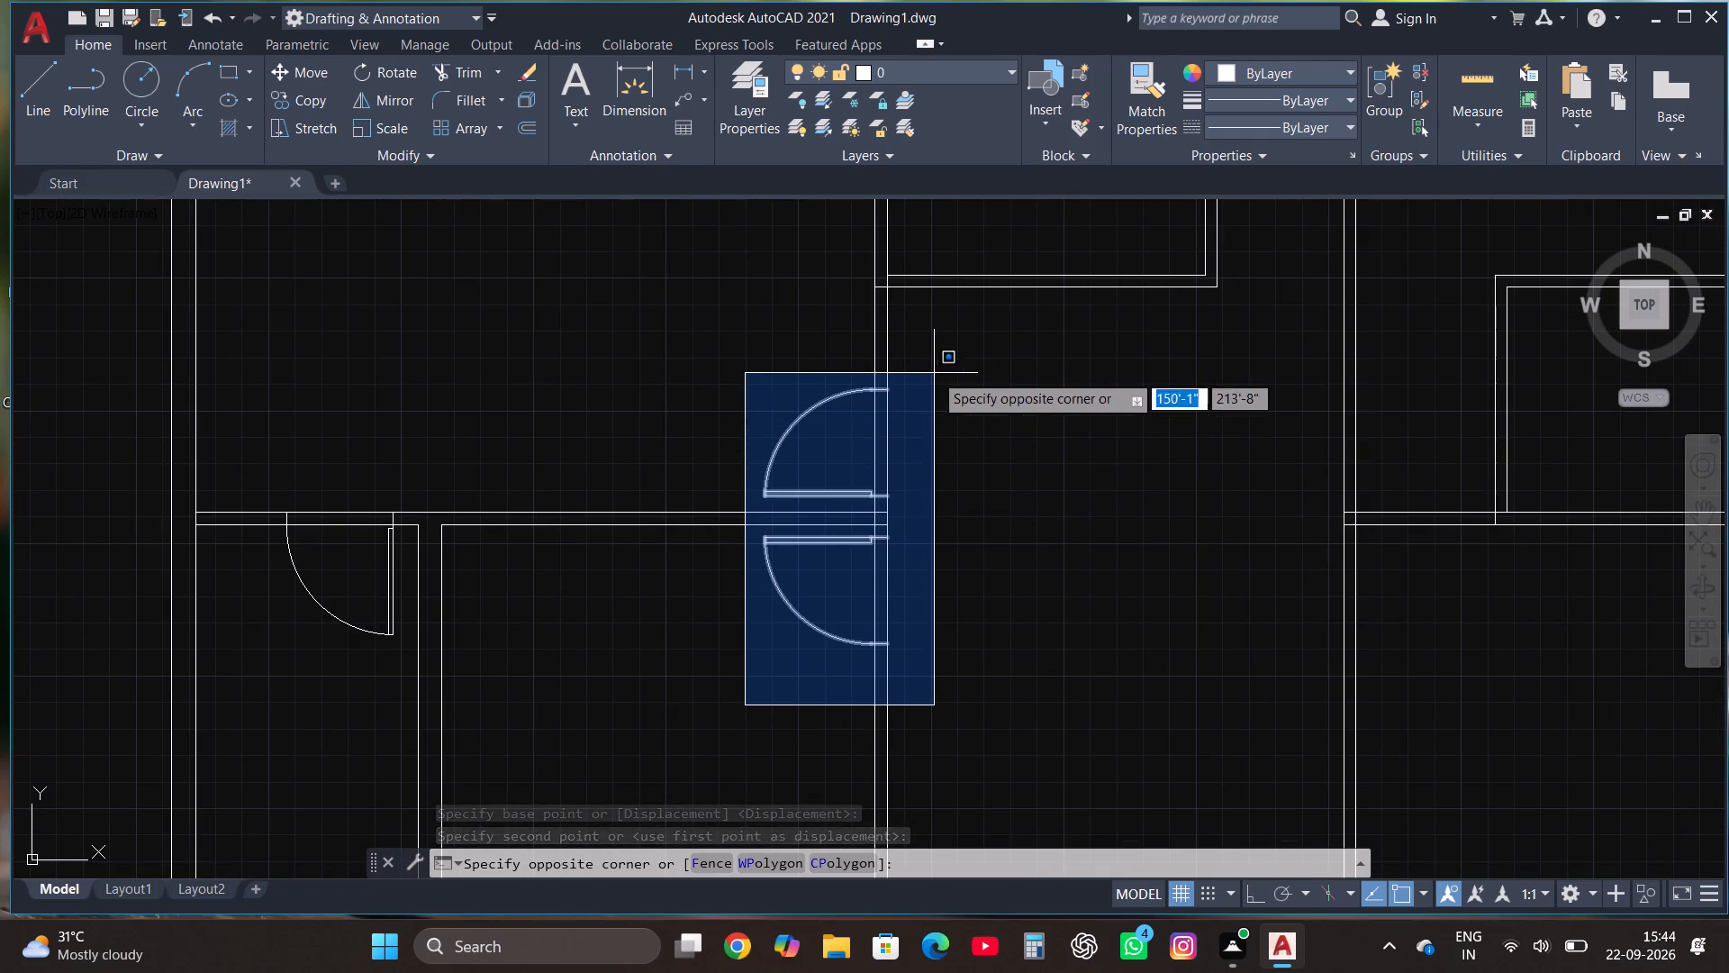
pyautogui.click(934, 373)
pyautogui.click(382, 102)
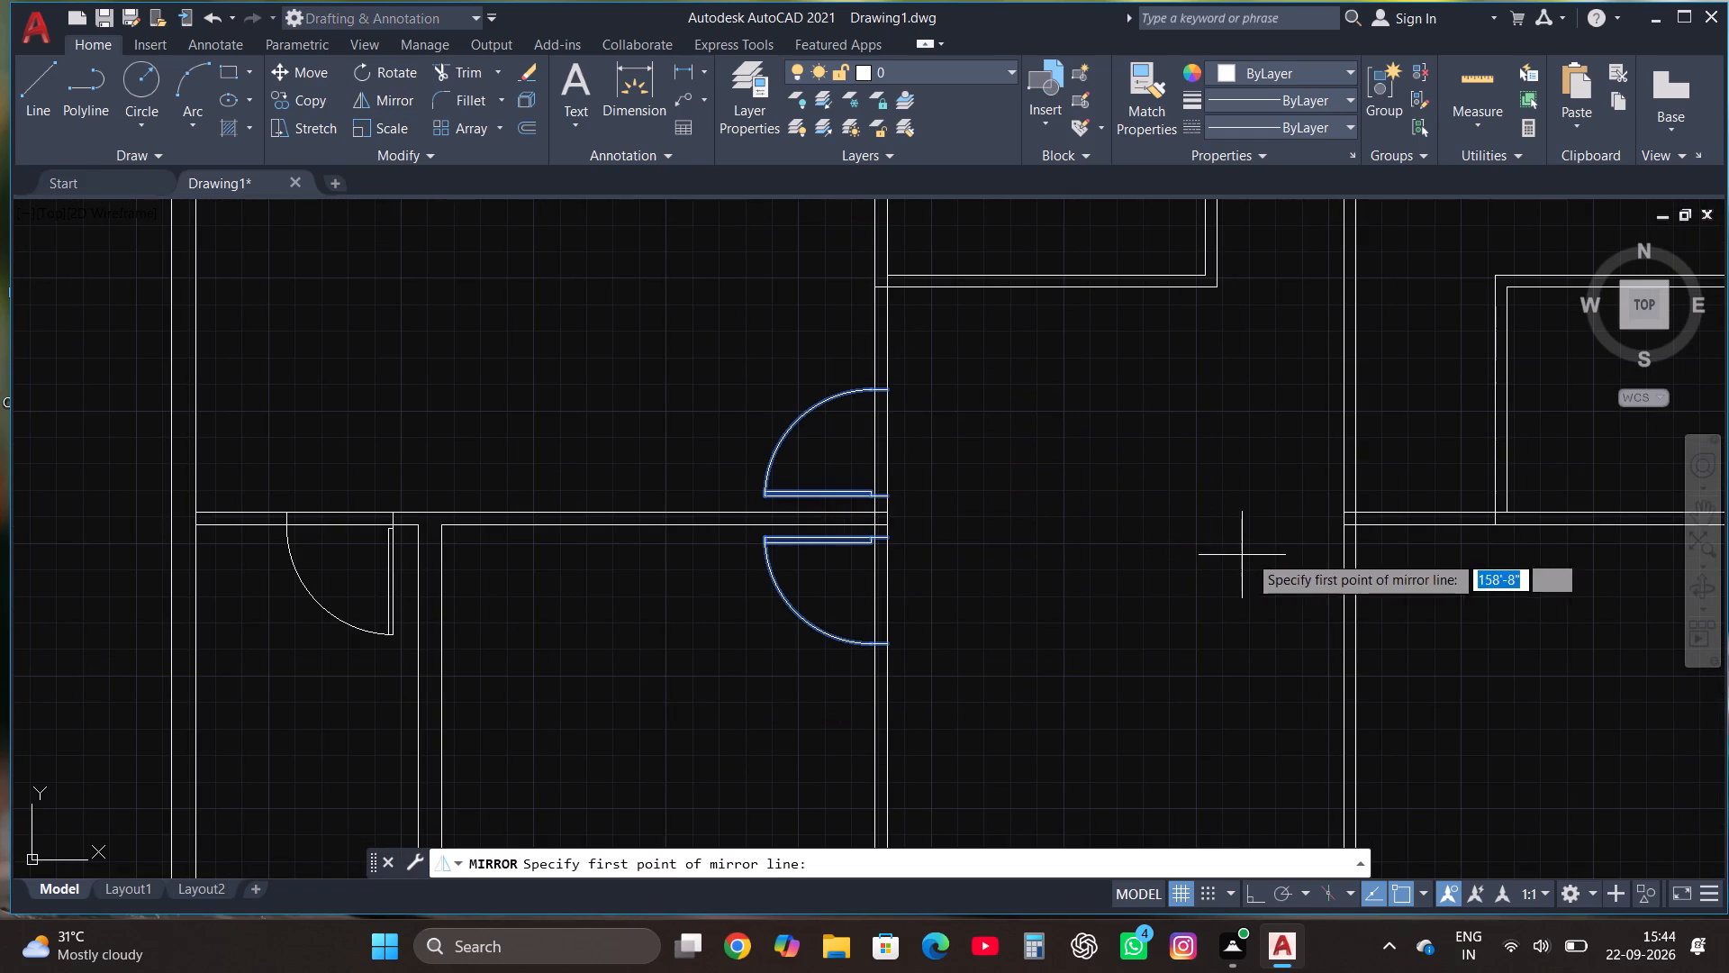
pyautogui.click(1058, 506)
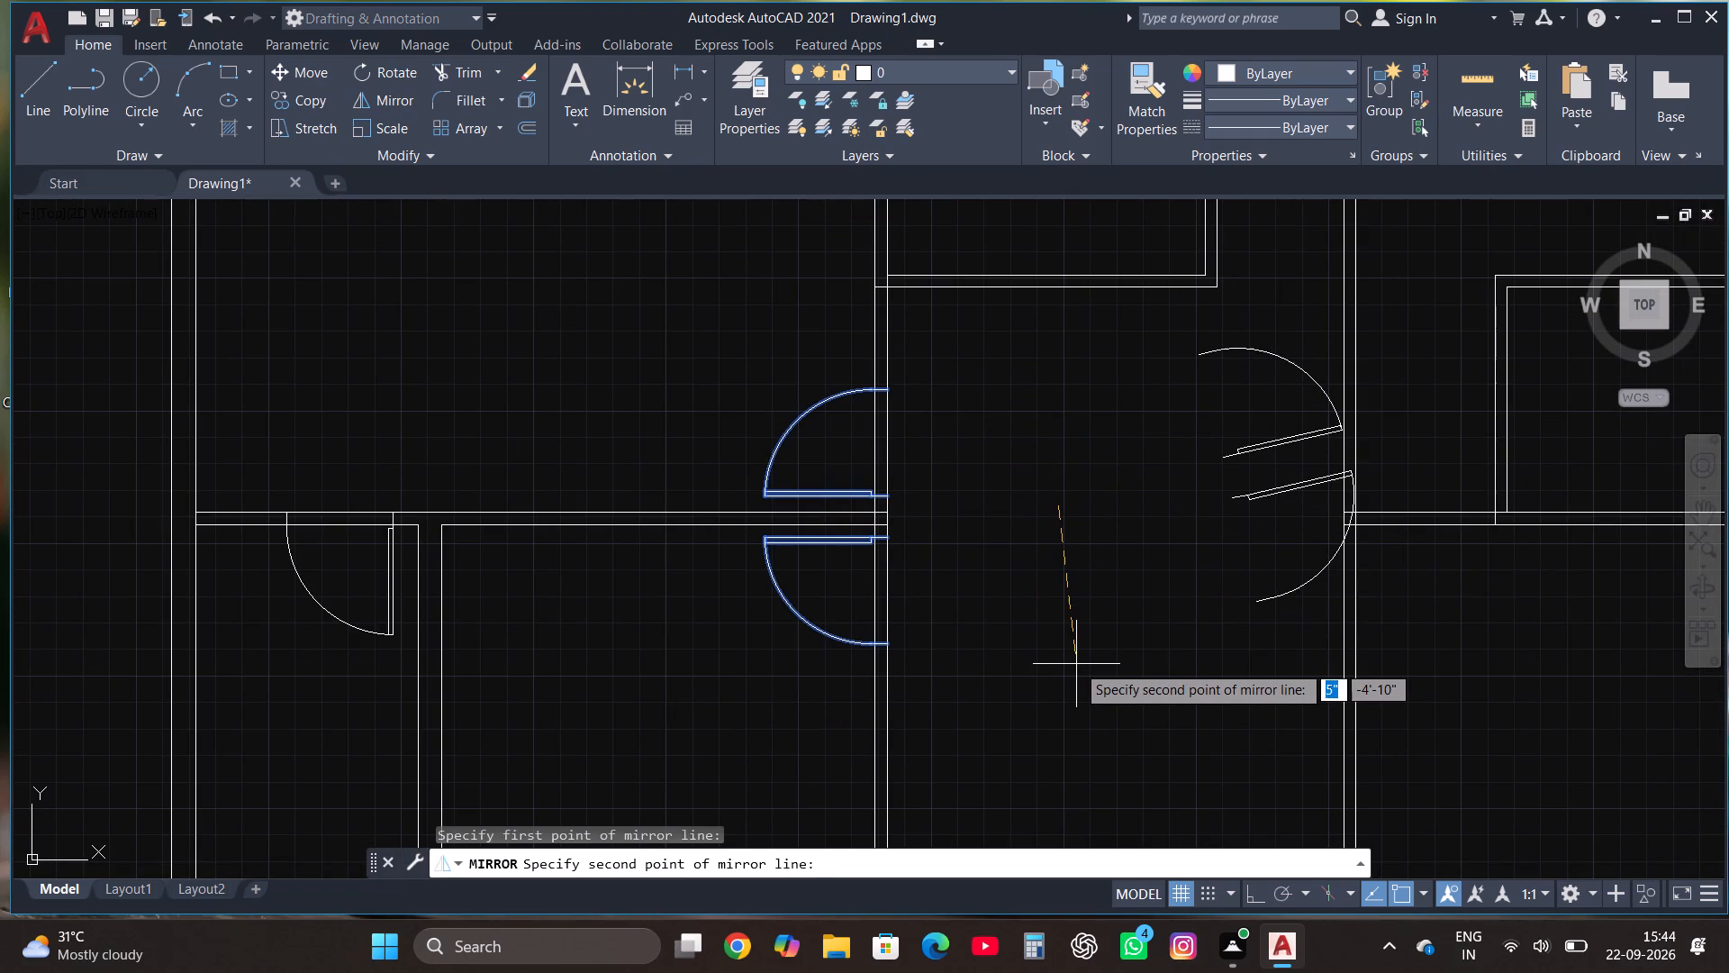
pyautogui.press('F8')
pyautogui.click(1076, 664)
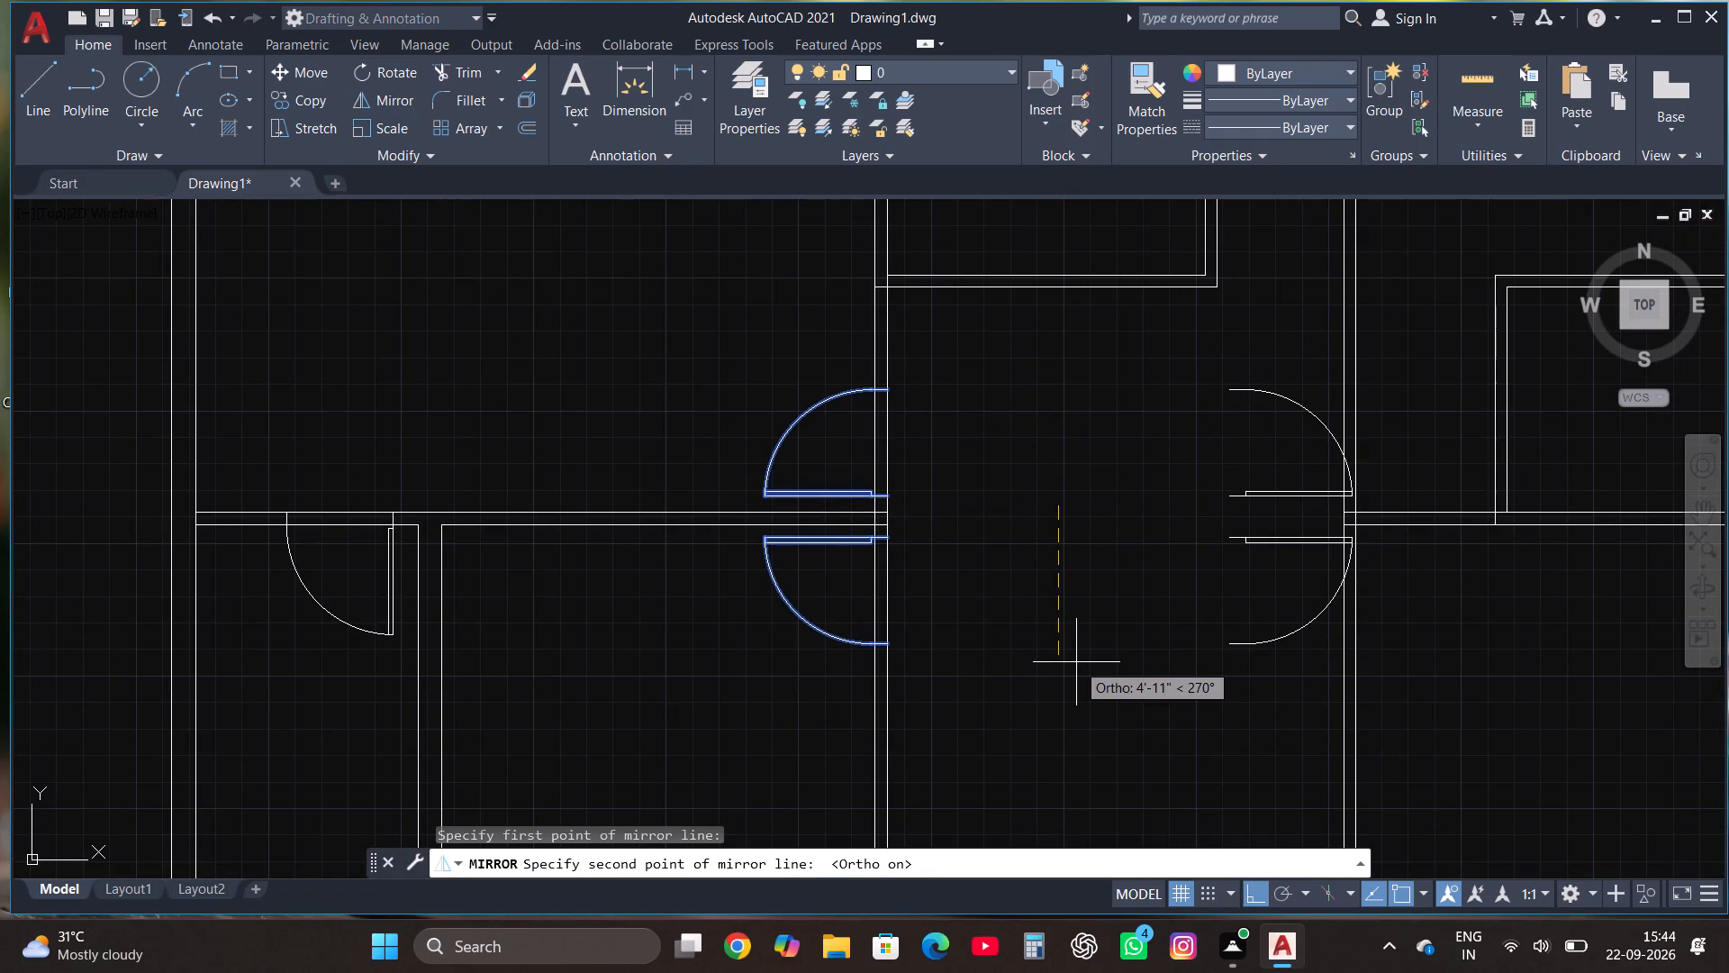
pyautogui.moveTo(1087, 705); pyautogui.dragTo(1088, 695)
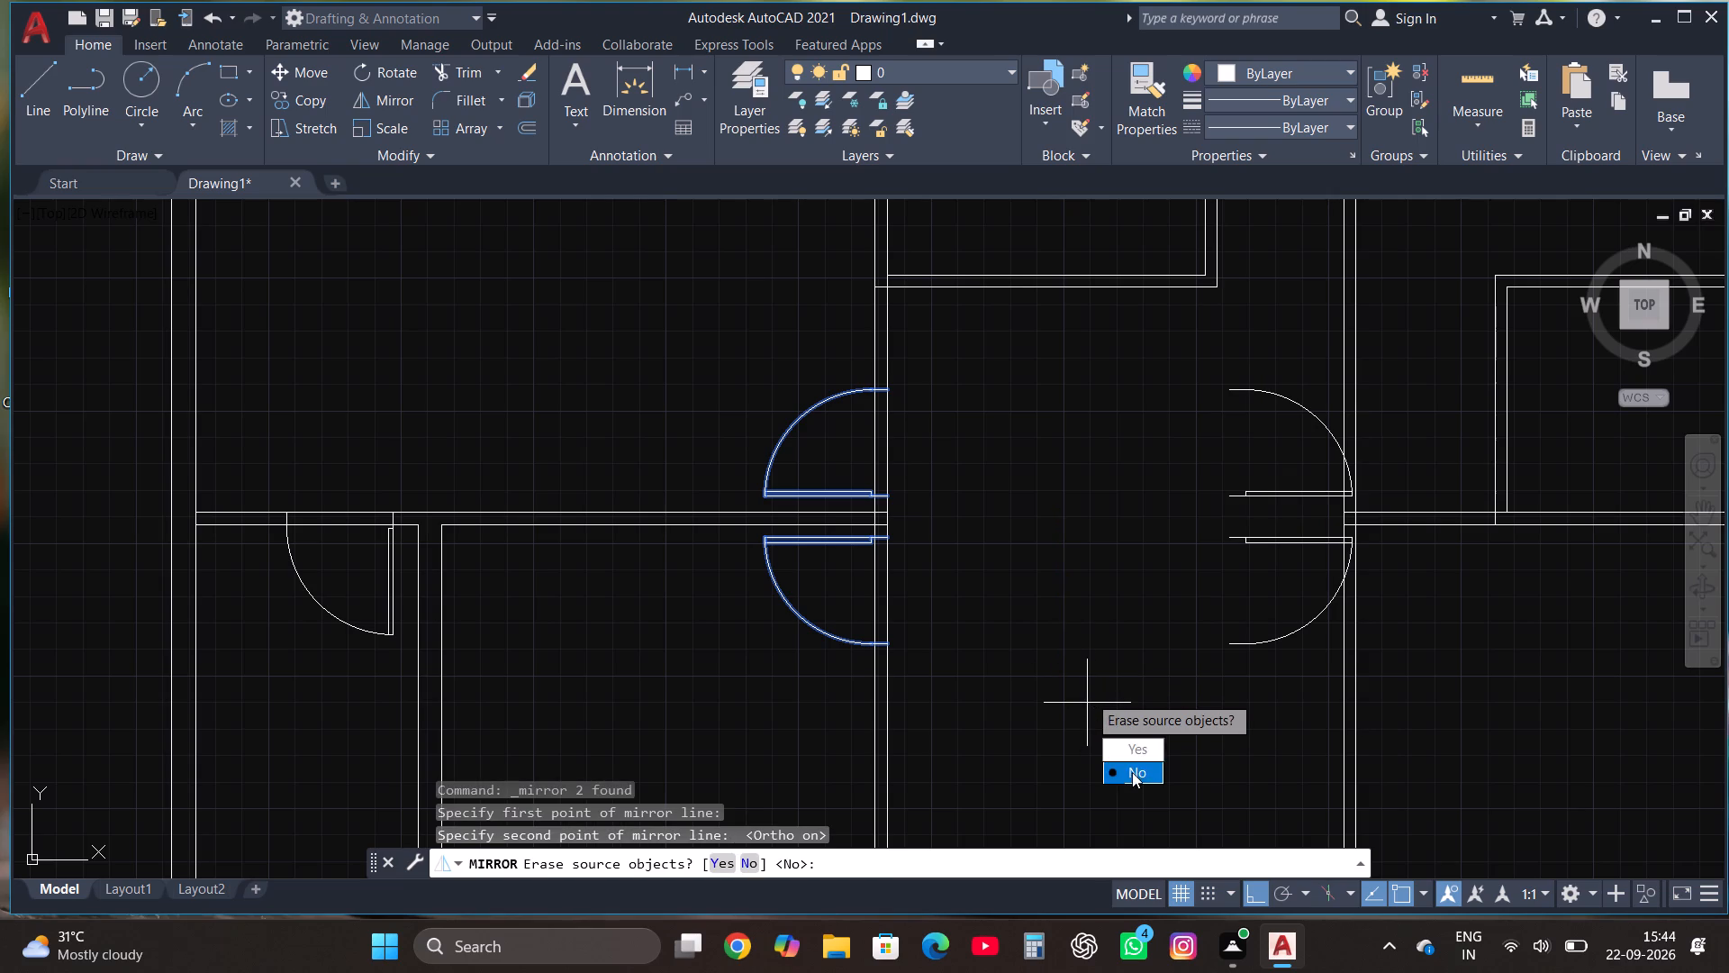
pyautogui.moveTo(1132, 772); pyautogui.dragTo(1088, 695)
# Move the two mirrored doors horizontally by the upper door's hinge end onto the central room's right vertical partition.
pyautogui.click(1082, 668)
pyautogui.click(1377, 371)
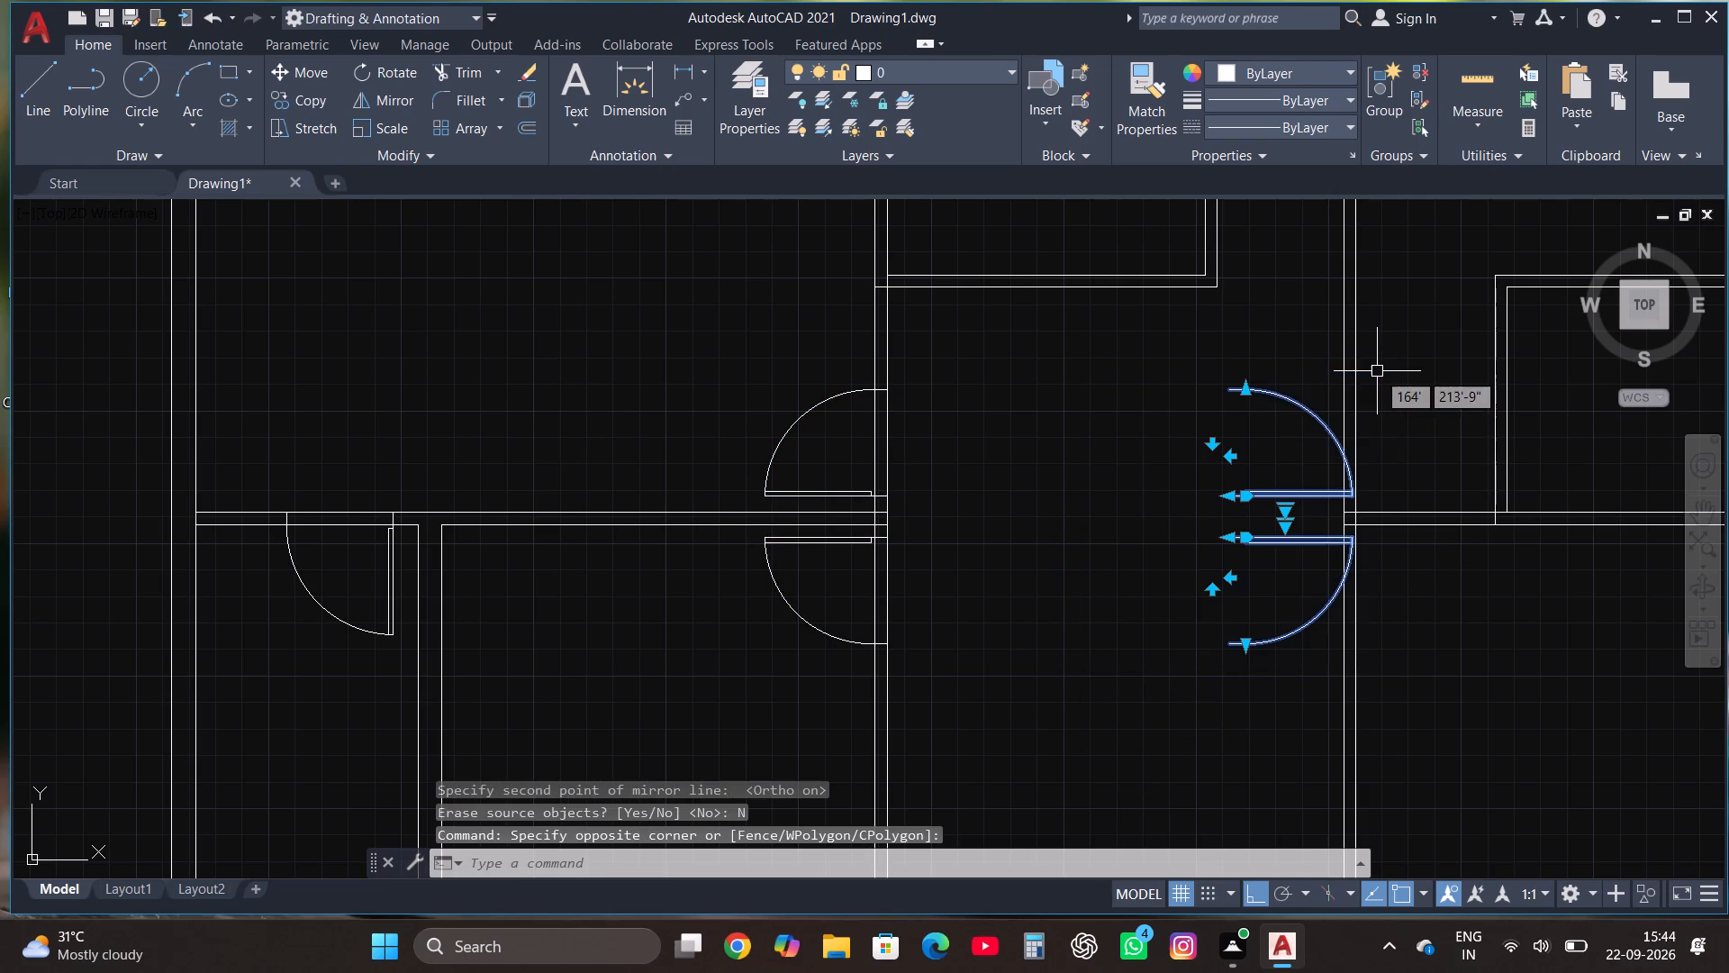
pyautogui.click(321, 77)
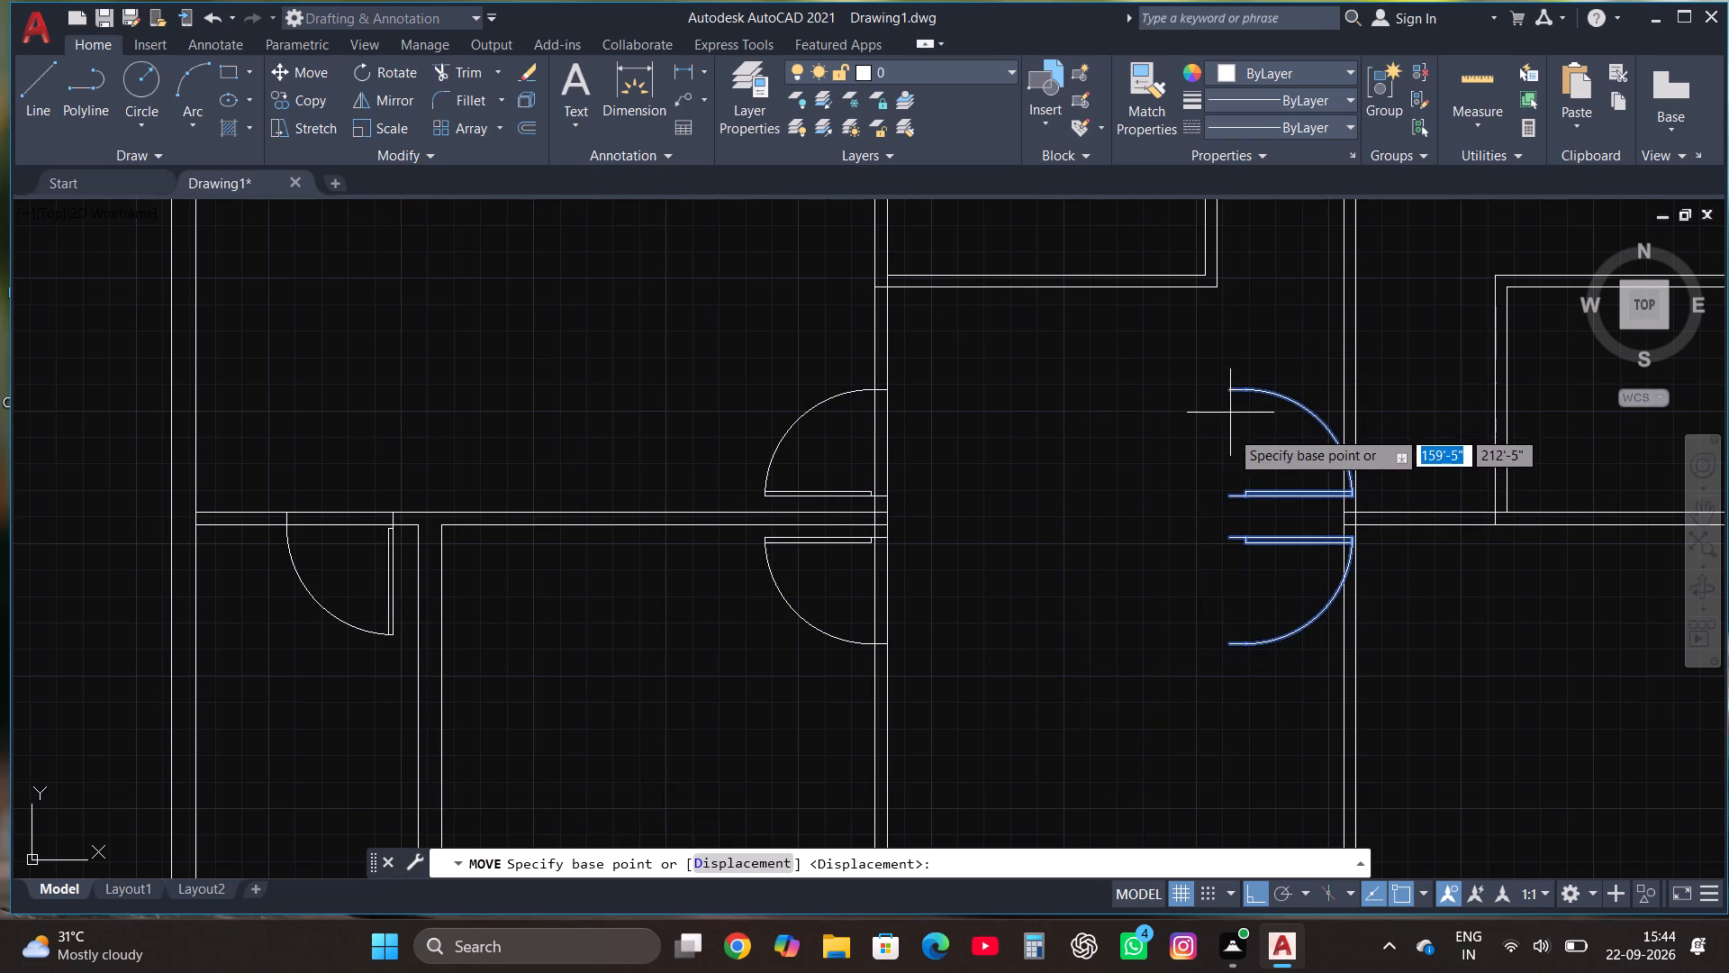
pyautogui.click(1227, 497)
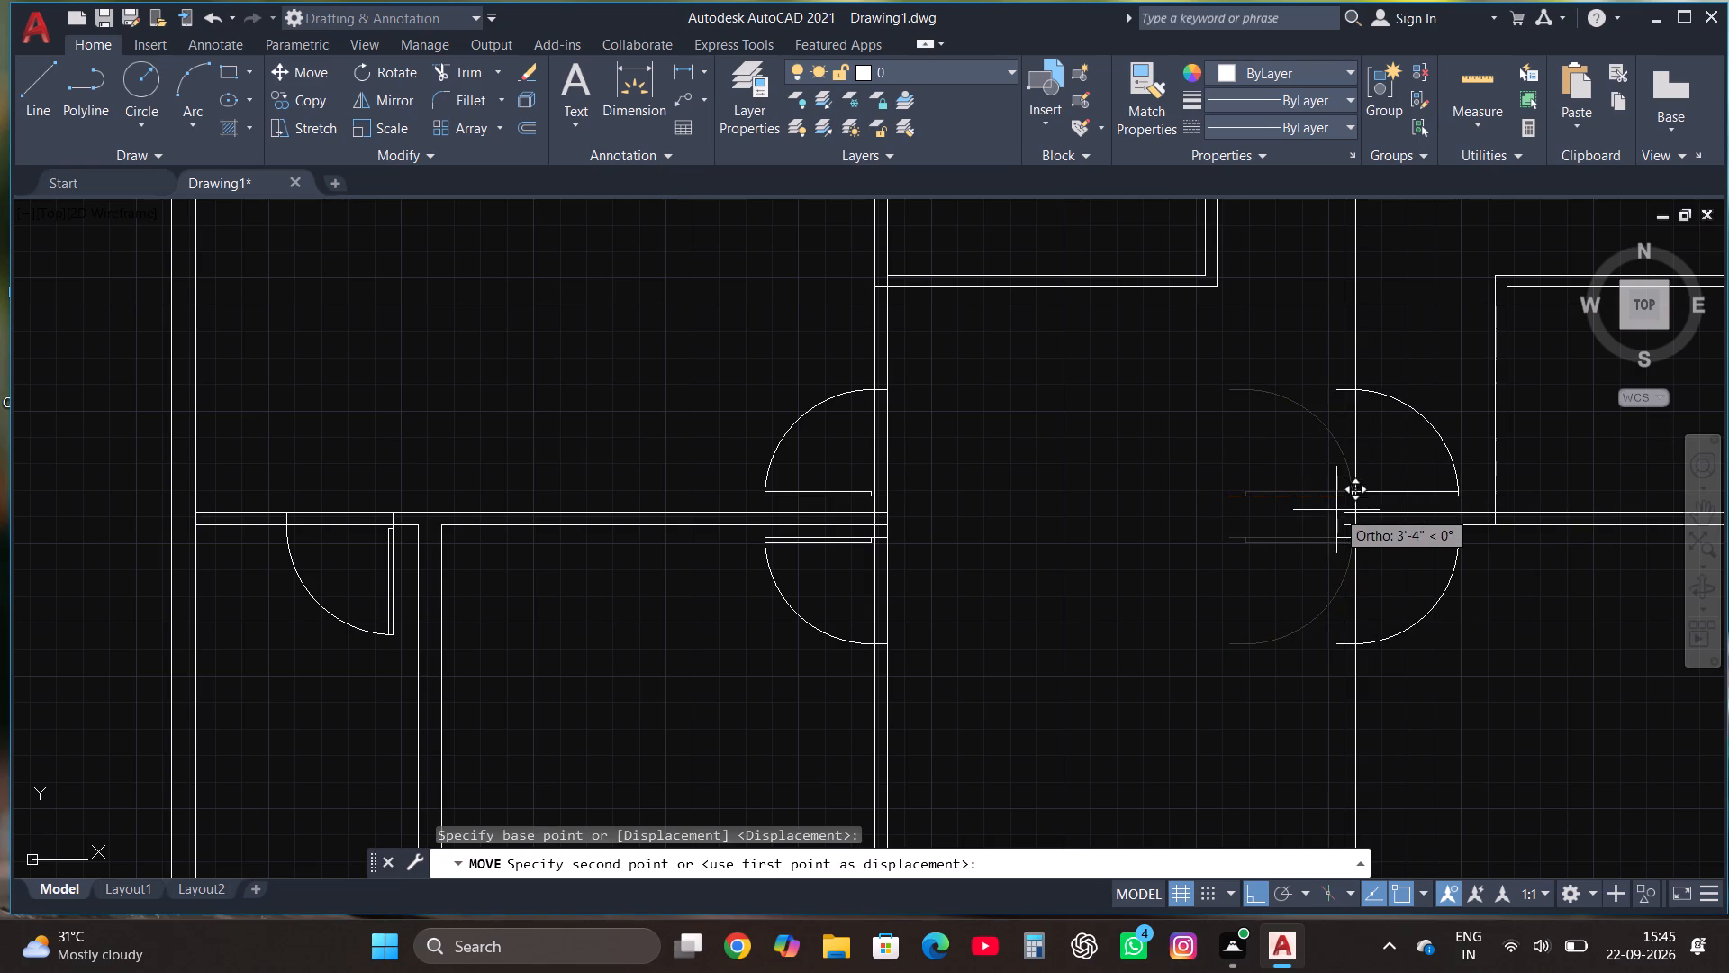
pyautogui.click(1344, 500)
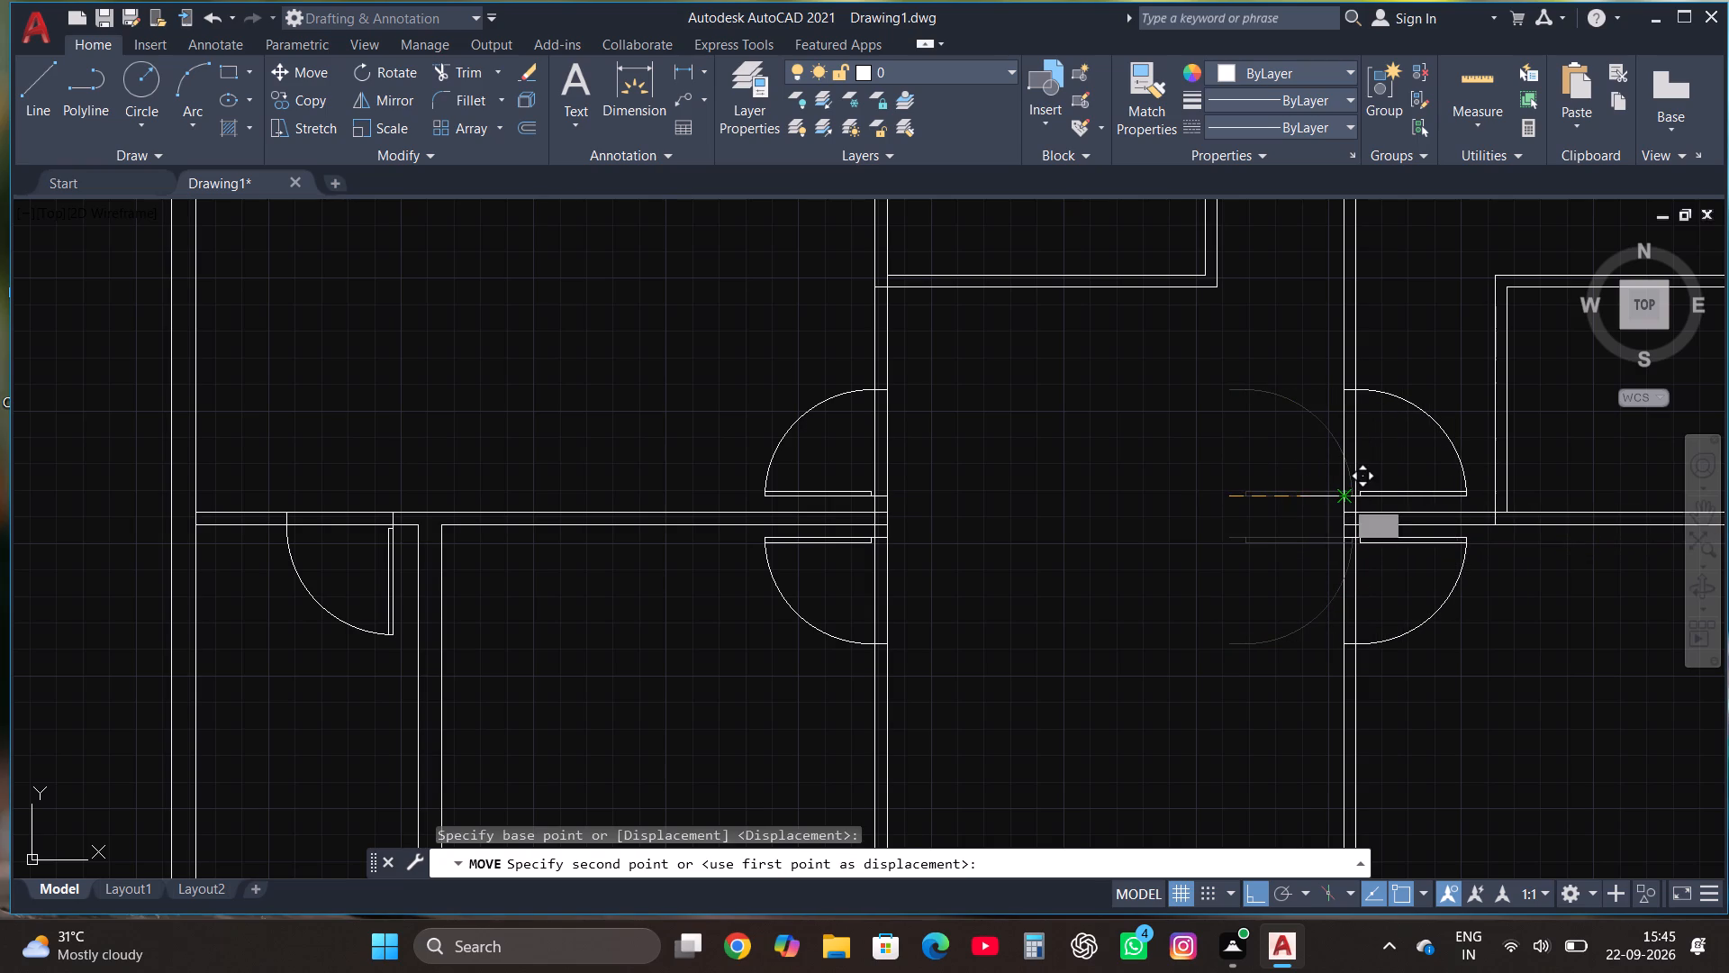
# With ortho off, move the left upward-swinging spare door by its hinge end onto the horizontal partition below the small room at the top, right of centre.
pyautogui.scroll(-1, 1104, 531)
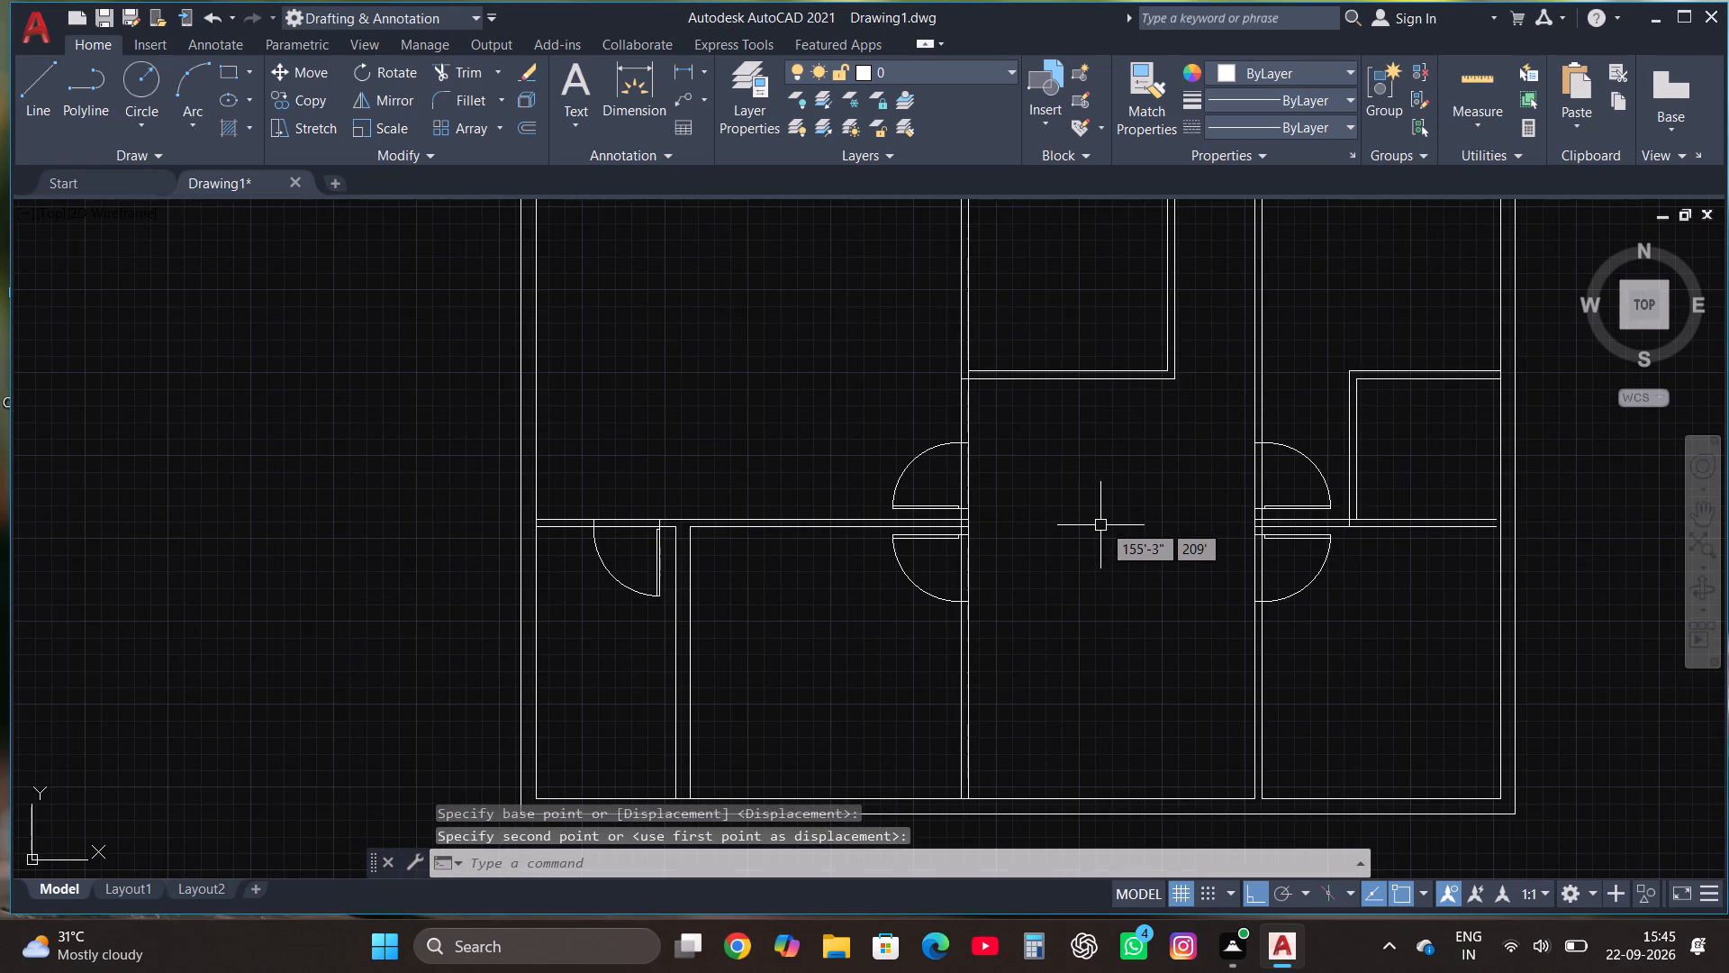
pyautogui.scroll(-2, 1101, 573)
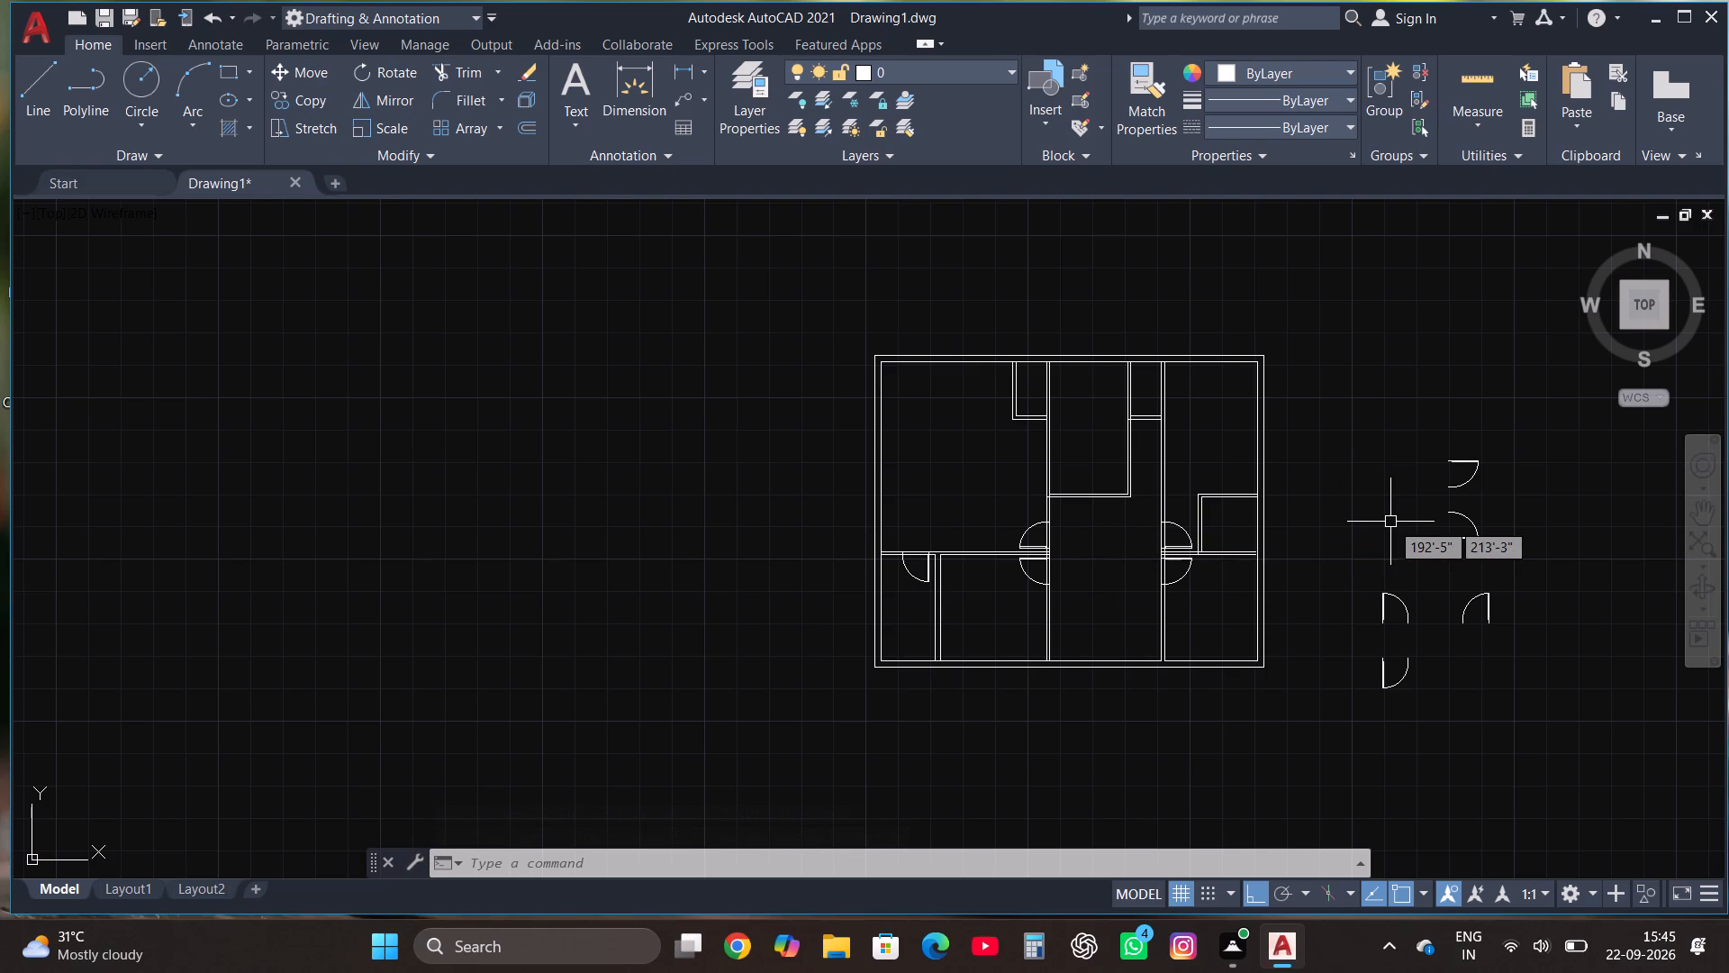
pyautogui.click(1385, 611)
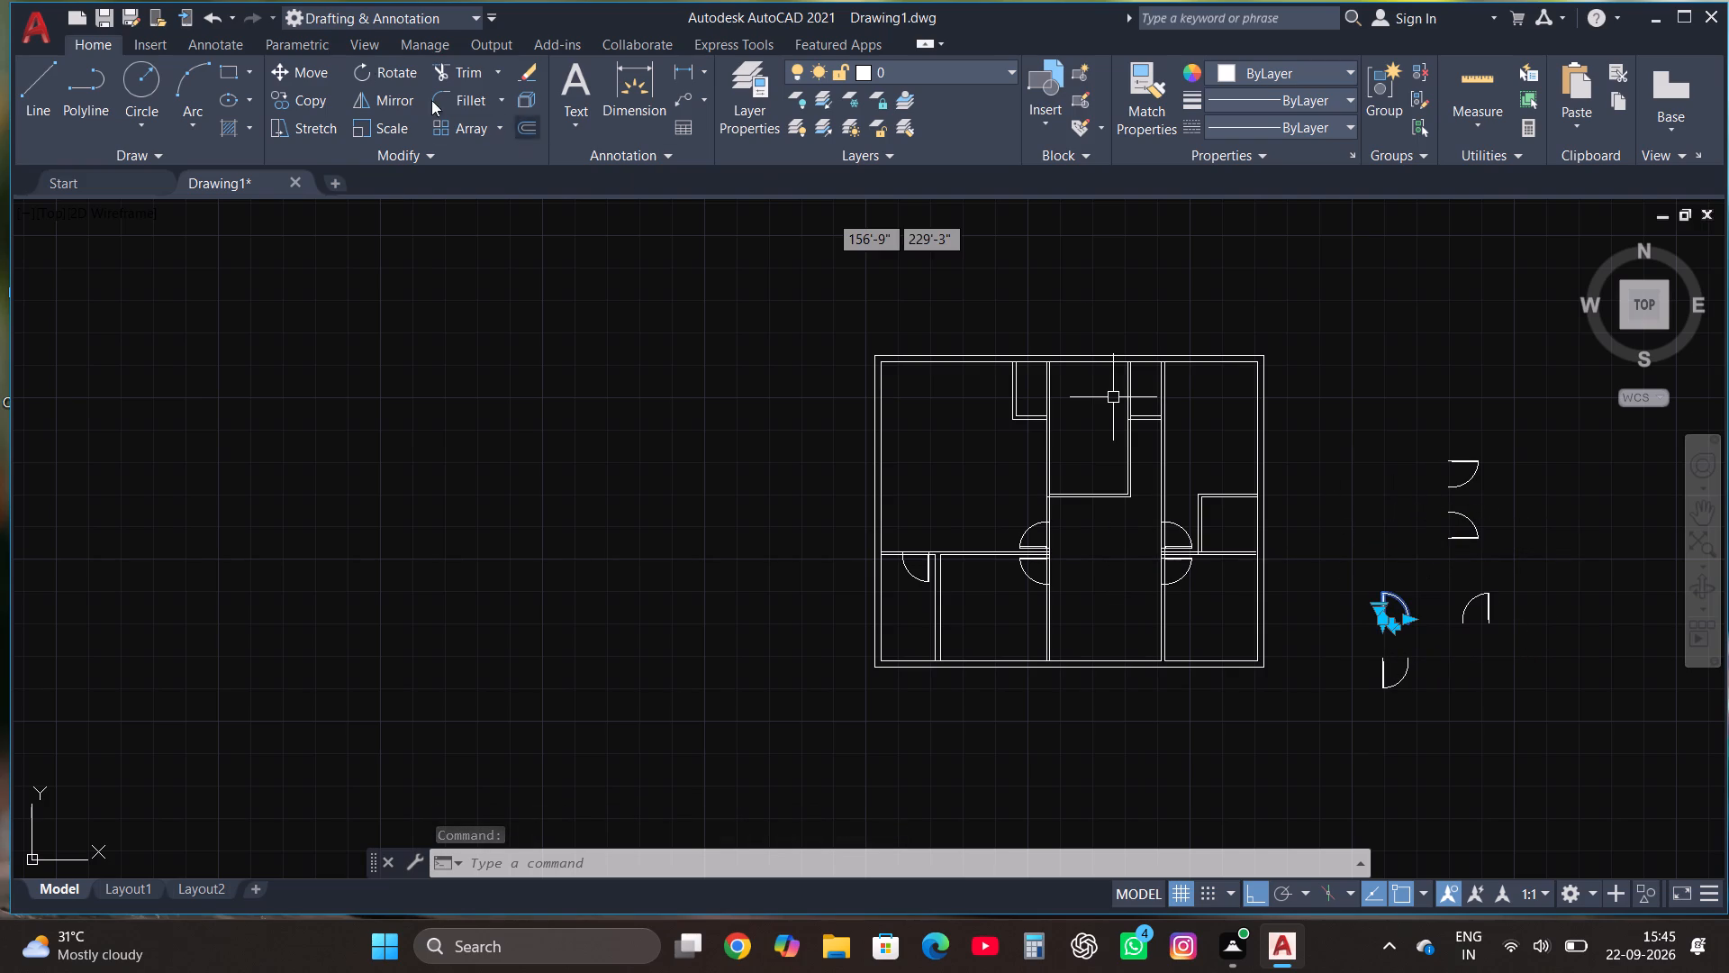
pyautogui.click(298, 68)
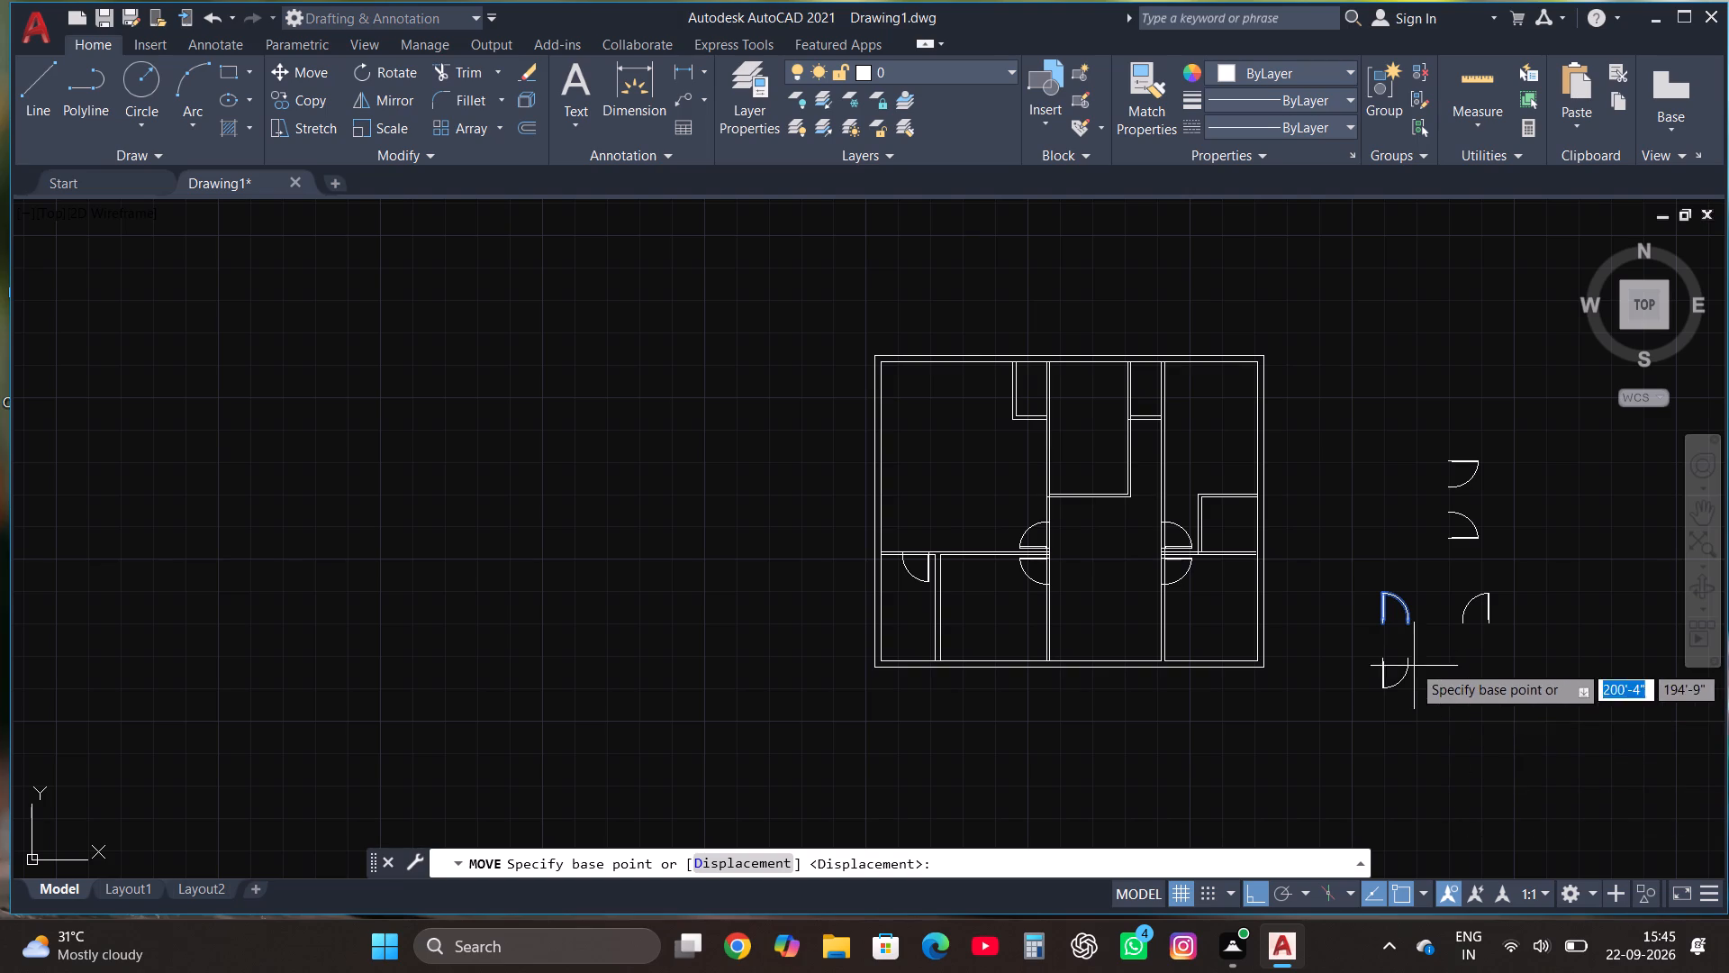
pyautogui.scroll(2, 1392, 648)
pyautogui.click(1364, 594)
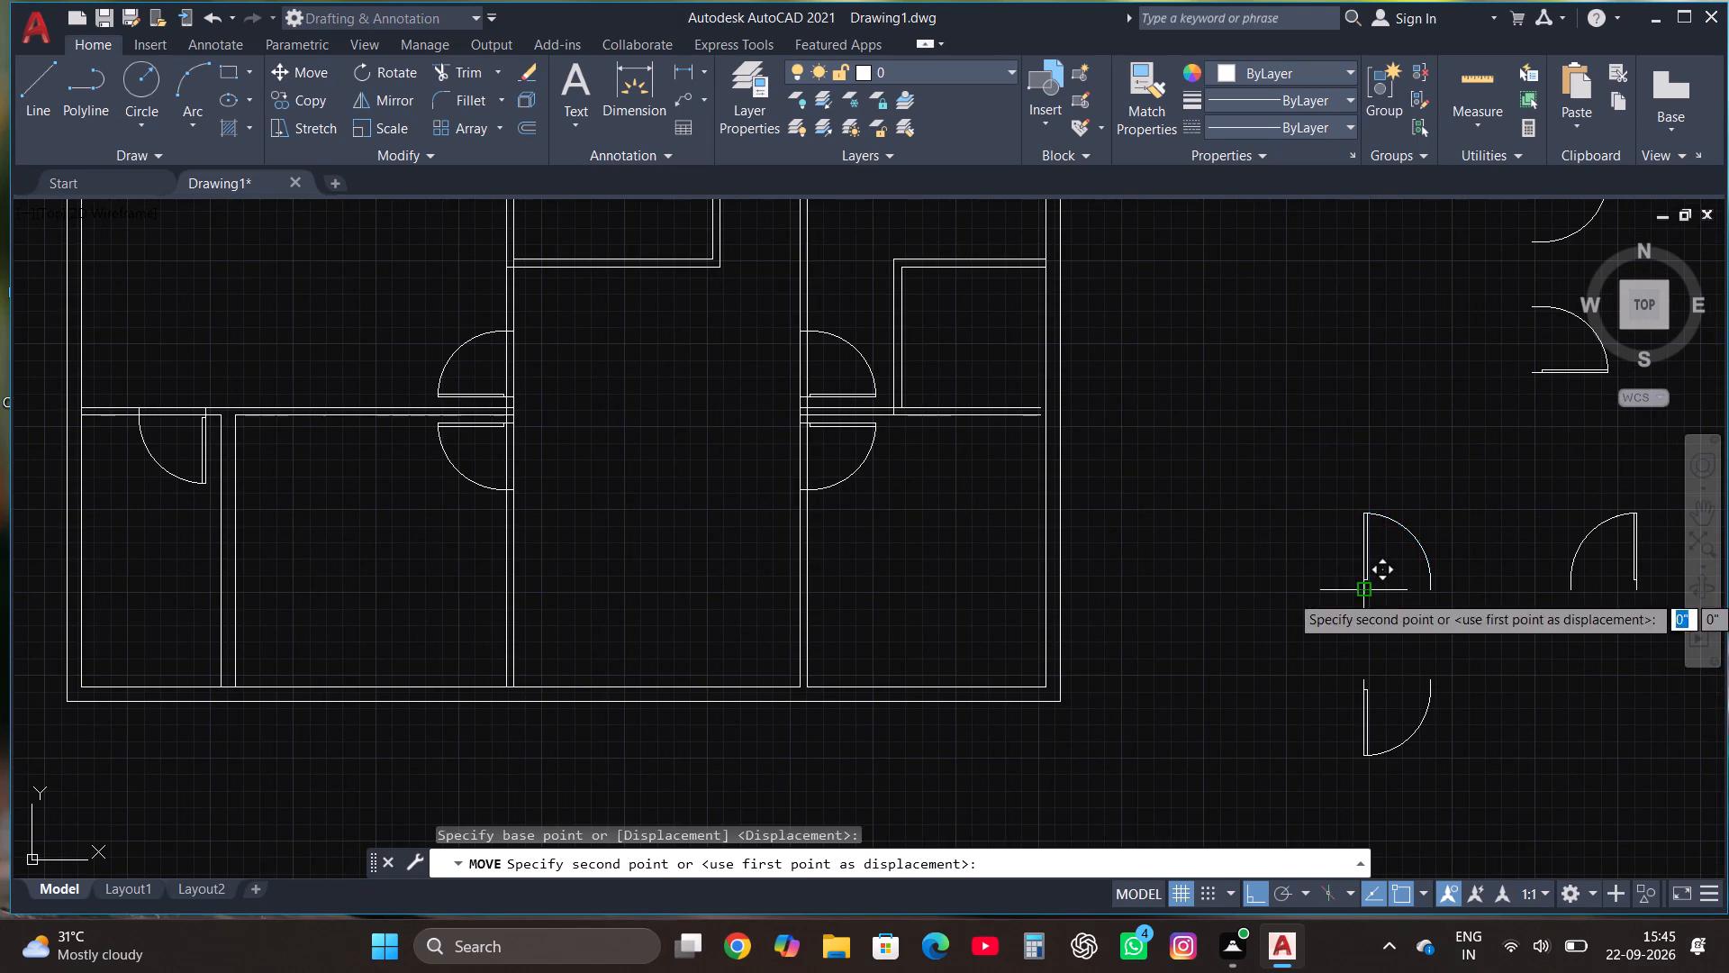
pyautogui.scroll(-1, 1359, 685)
pyautogui.press('F8')
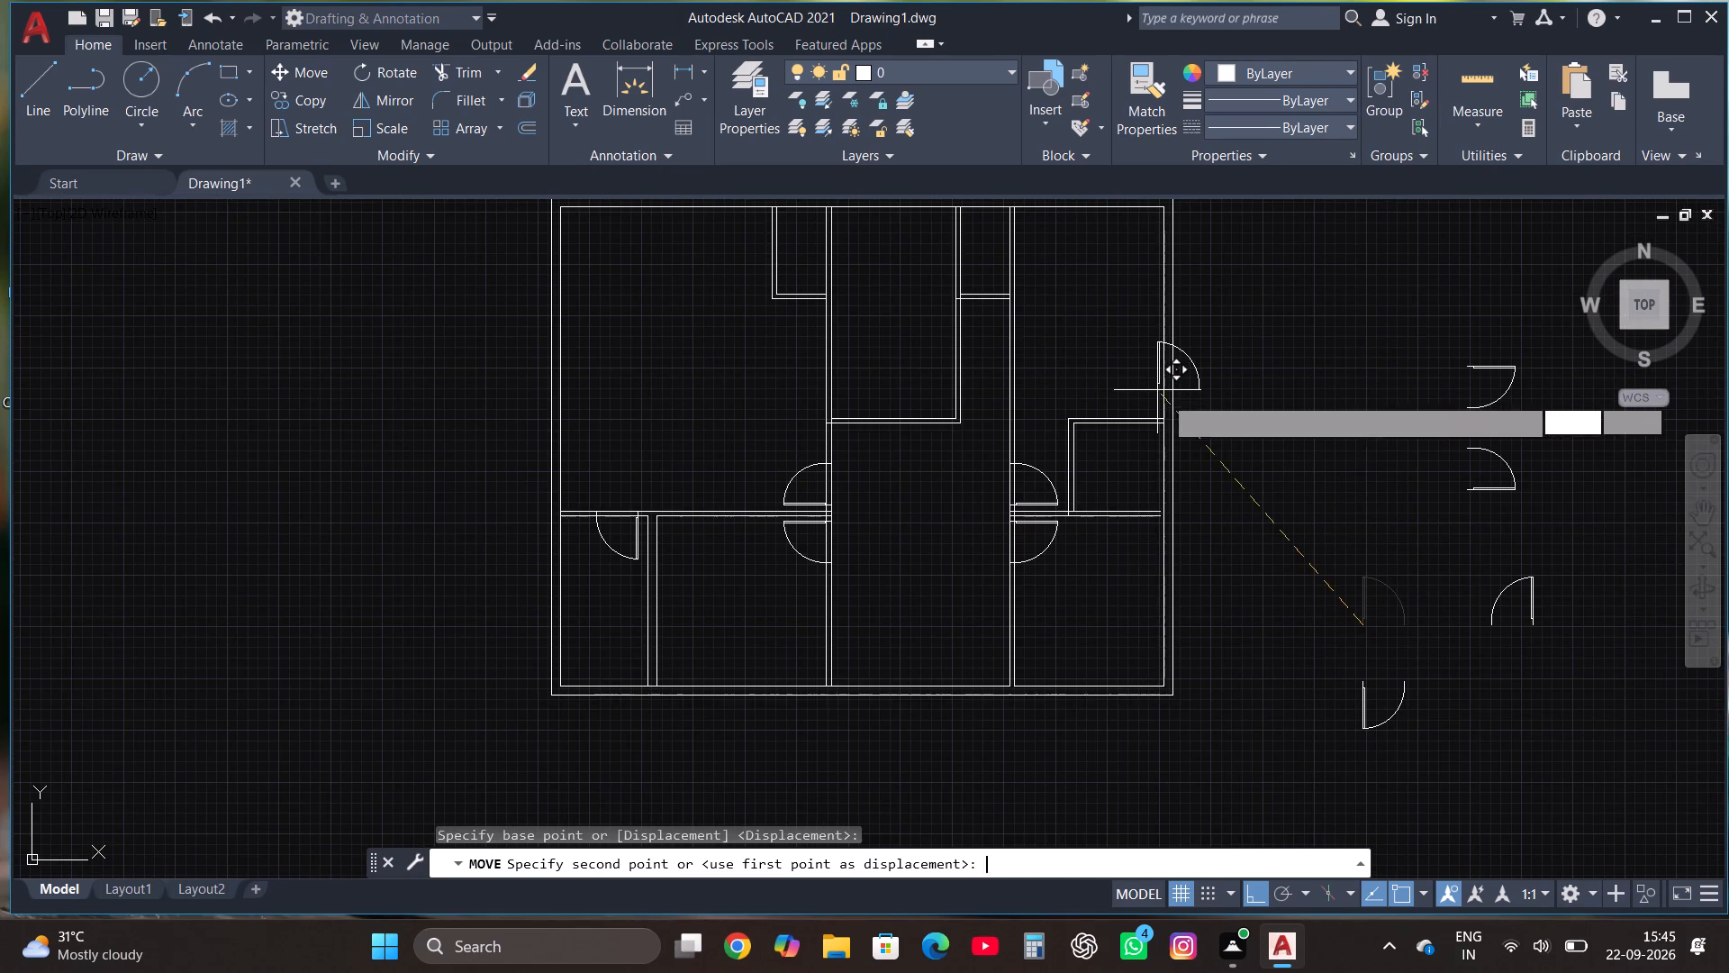
pyautogui.scroll(-1, 1255, 505)
pyautogui.scroll(3, 1051, 330)
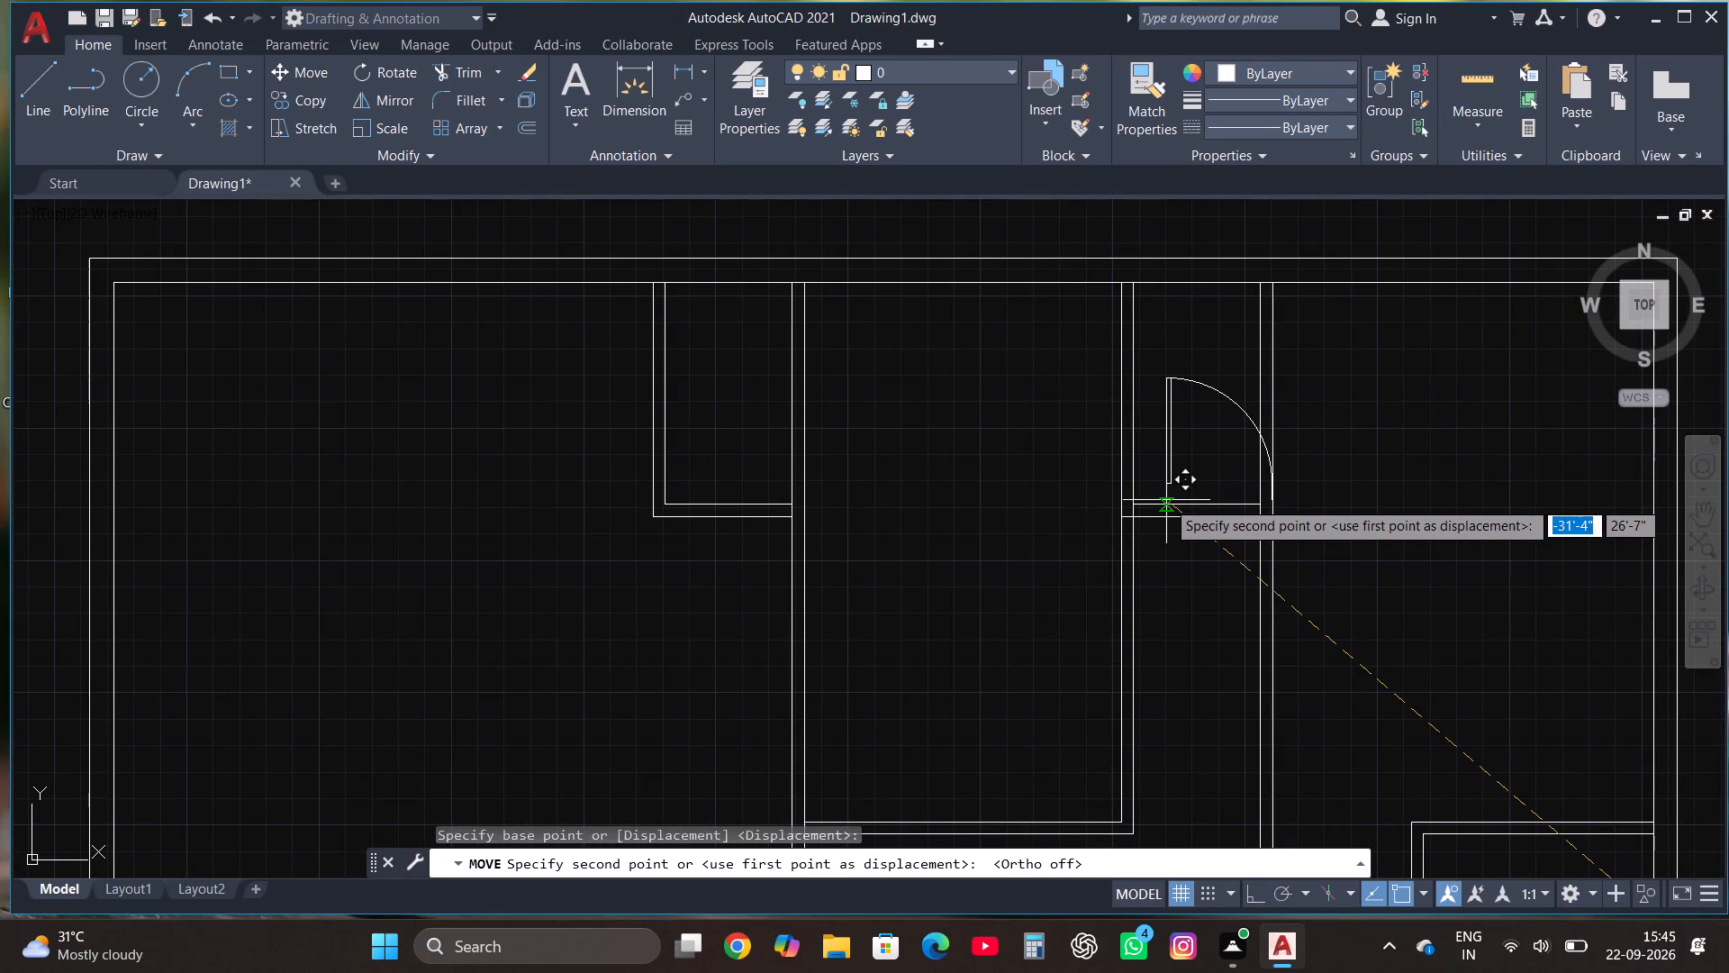
pyautogui.scroll(2, 1176, 532)
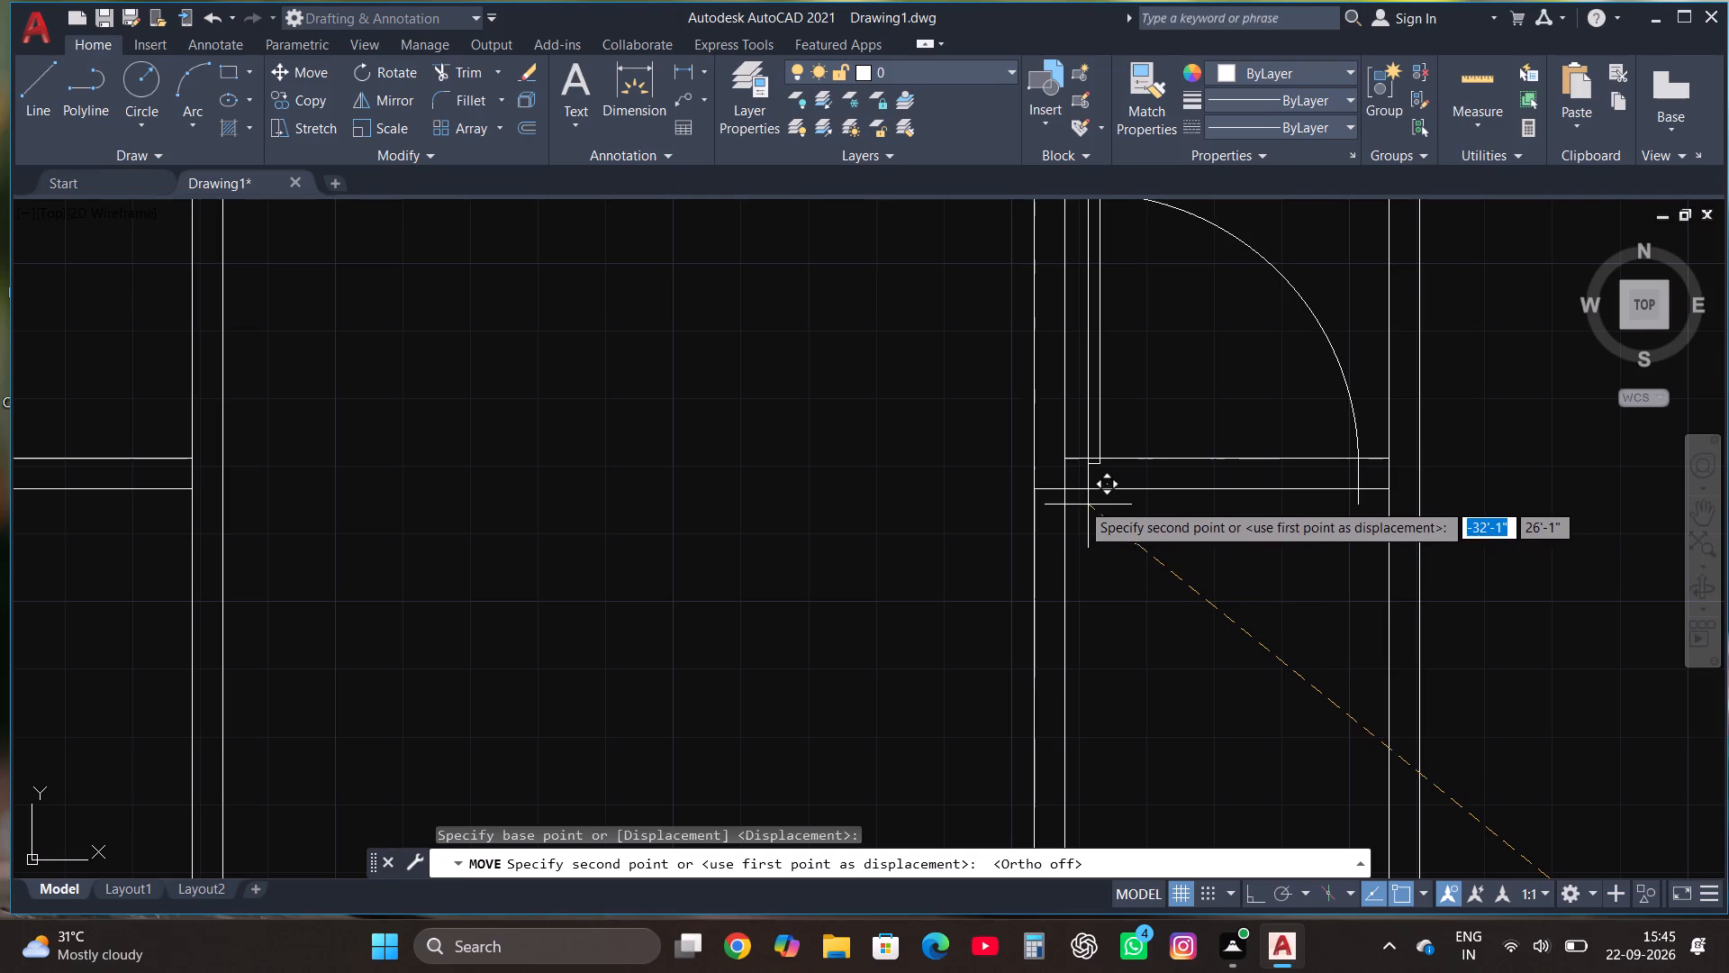
pyautogui.click(1070, 489)
# Scale that door down from its hinge end to about half the small room's width.
pyautogui.scroll(-2, 1093, 618)
pyautogui.scroll(3, 1127, 529)
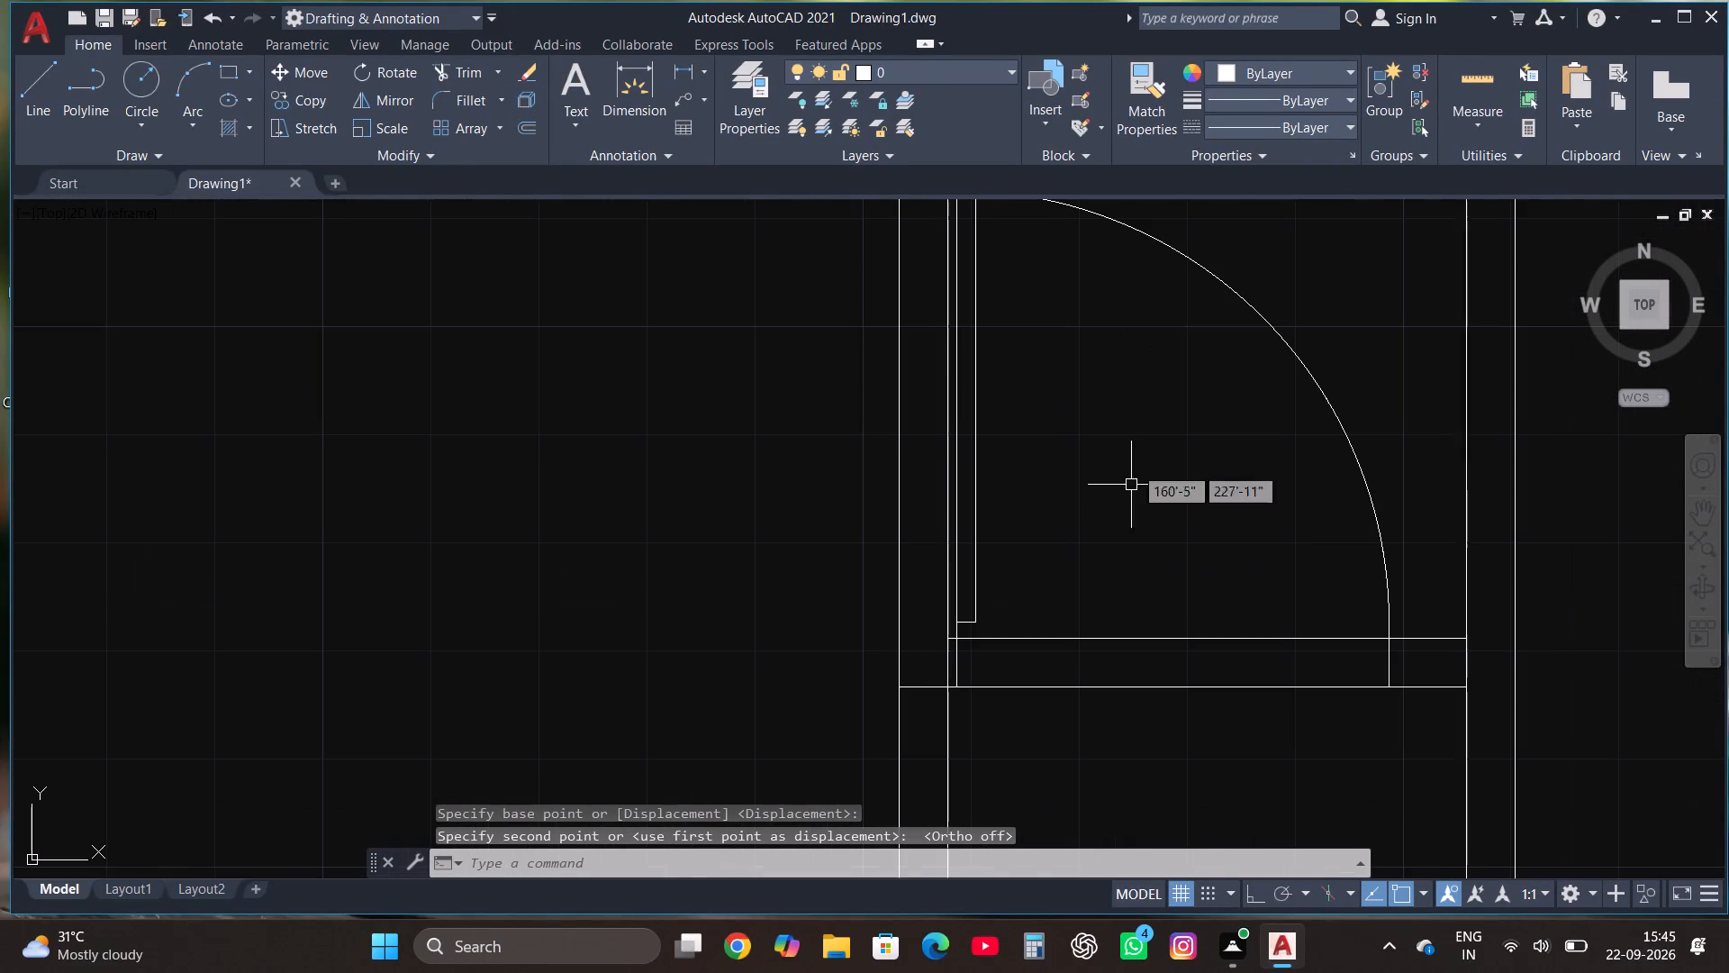
pyautogui.click(1180, 253)
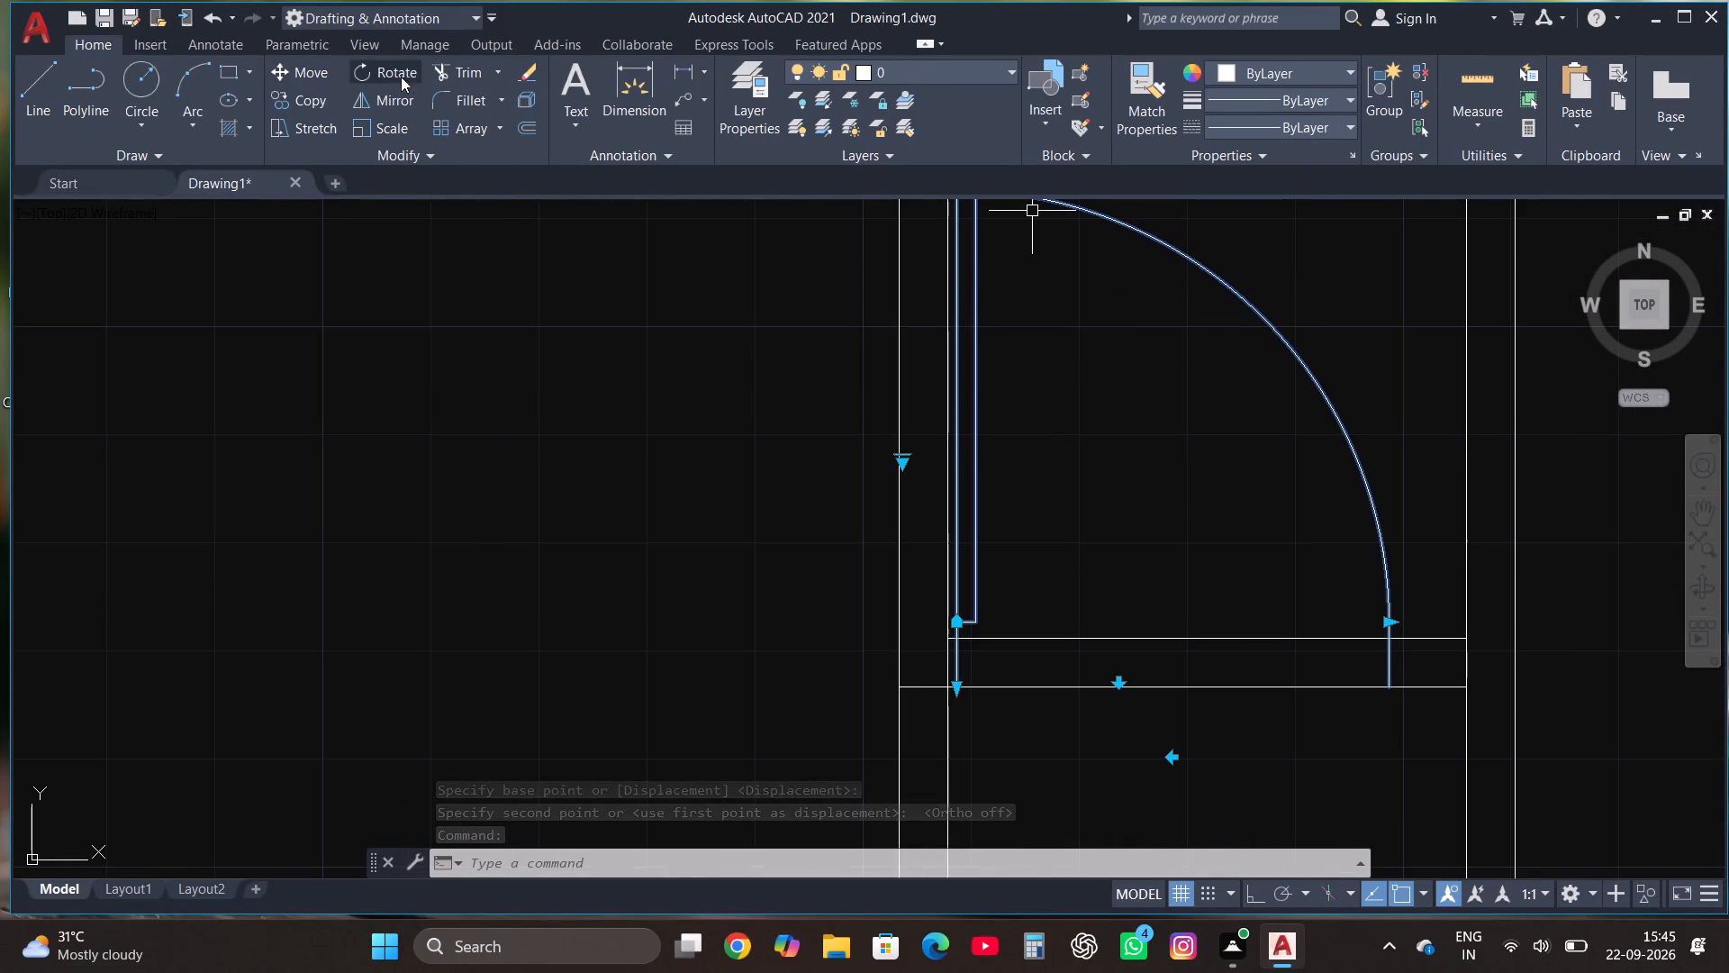
pyautogui.click(386, 126)
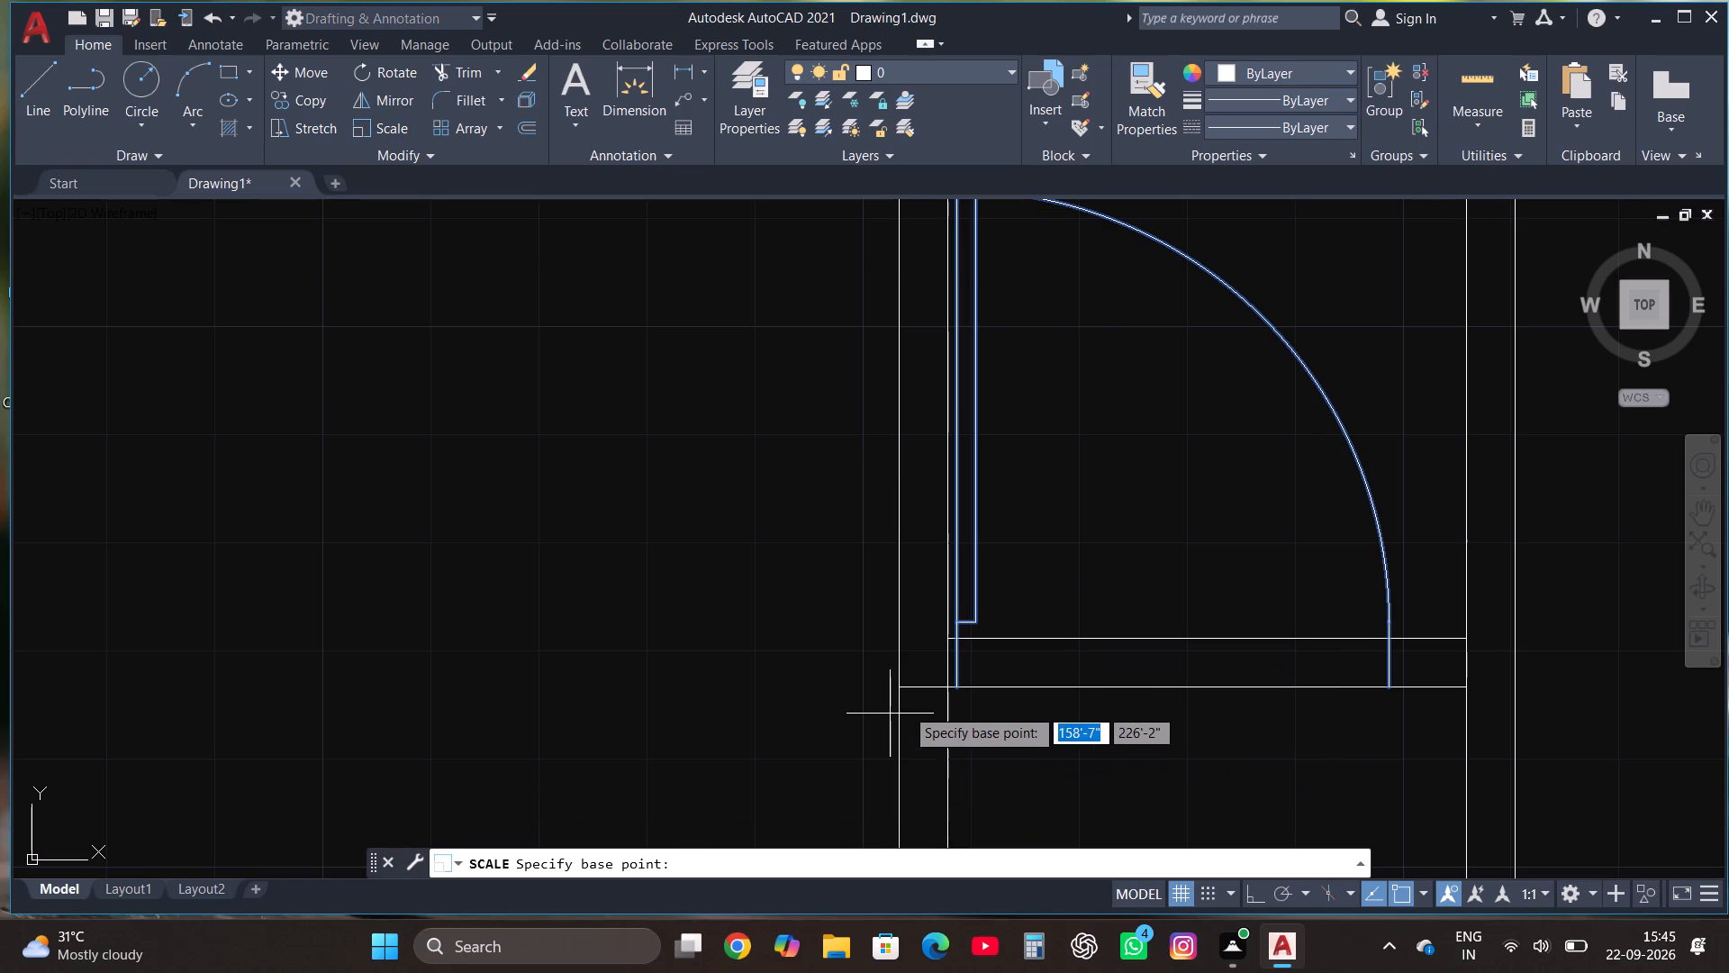
pyautogui.click(961, 686)
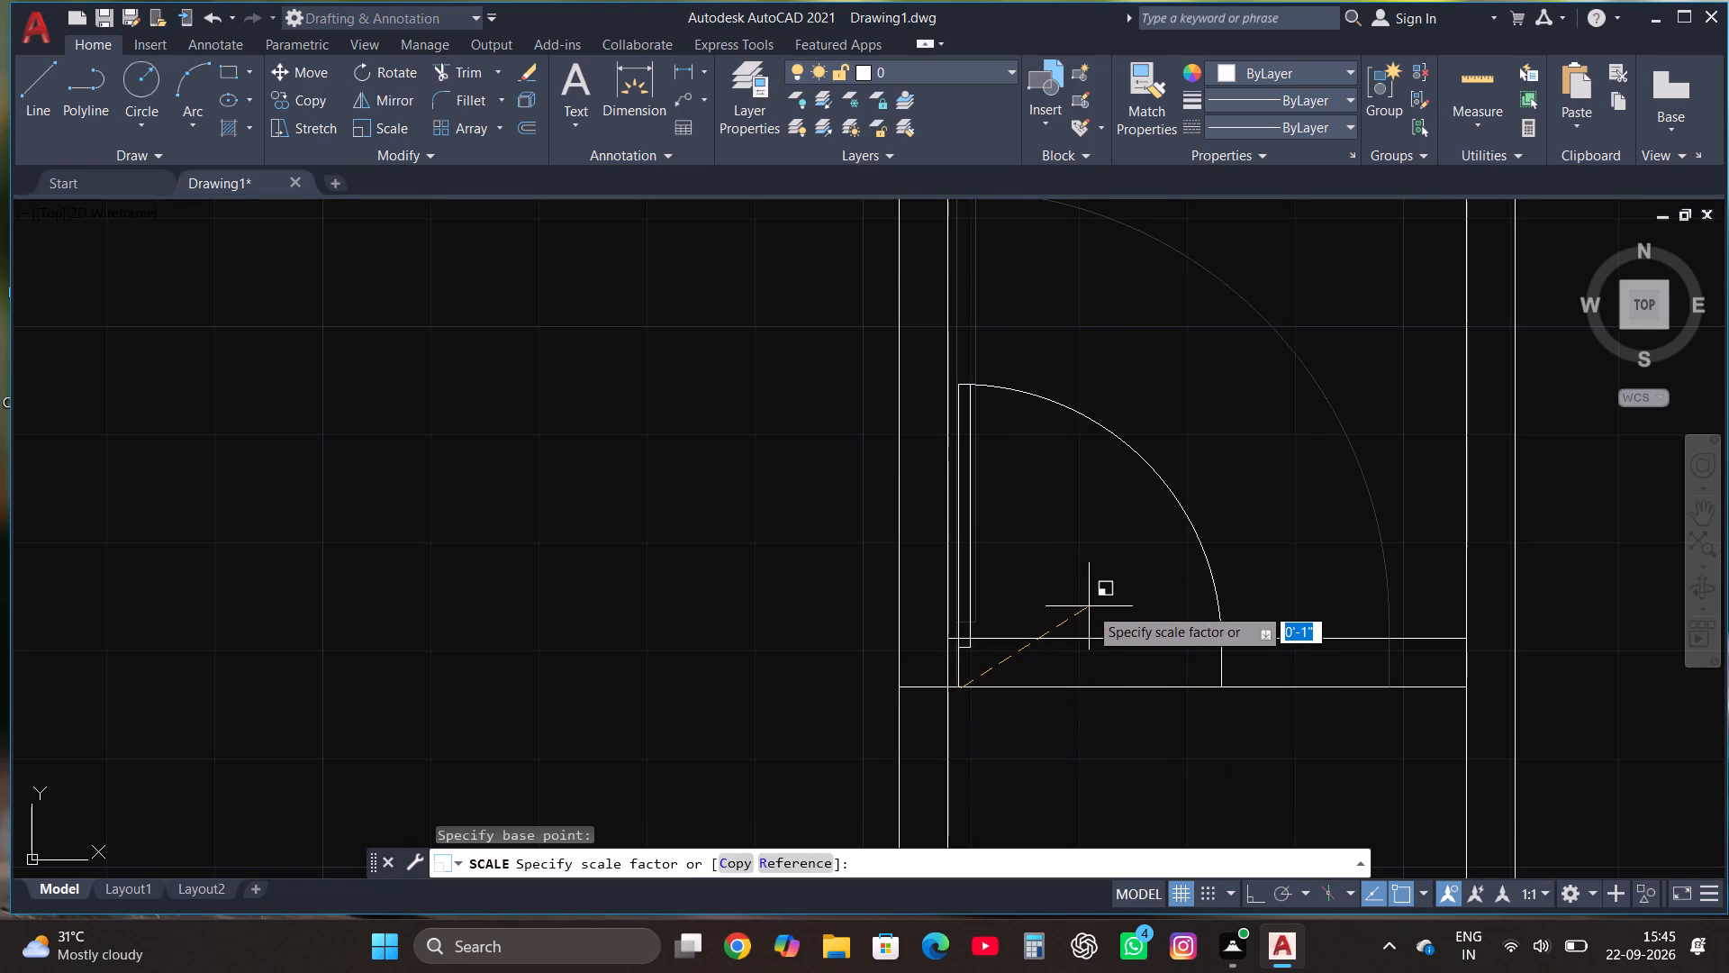
pyautogui.click(1091, 608)
# Move the downward-swinging spare door by its hinge end onto the top partition of the small room along the right outer wall, near its left corner.
pyautogui.scroll(-4, 1062, 548)
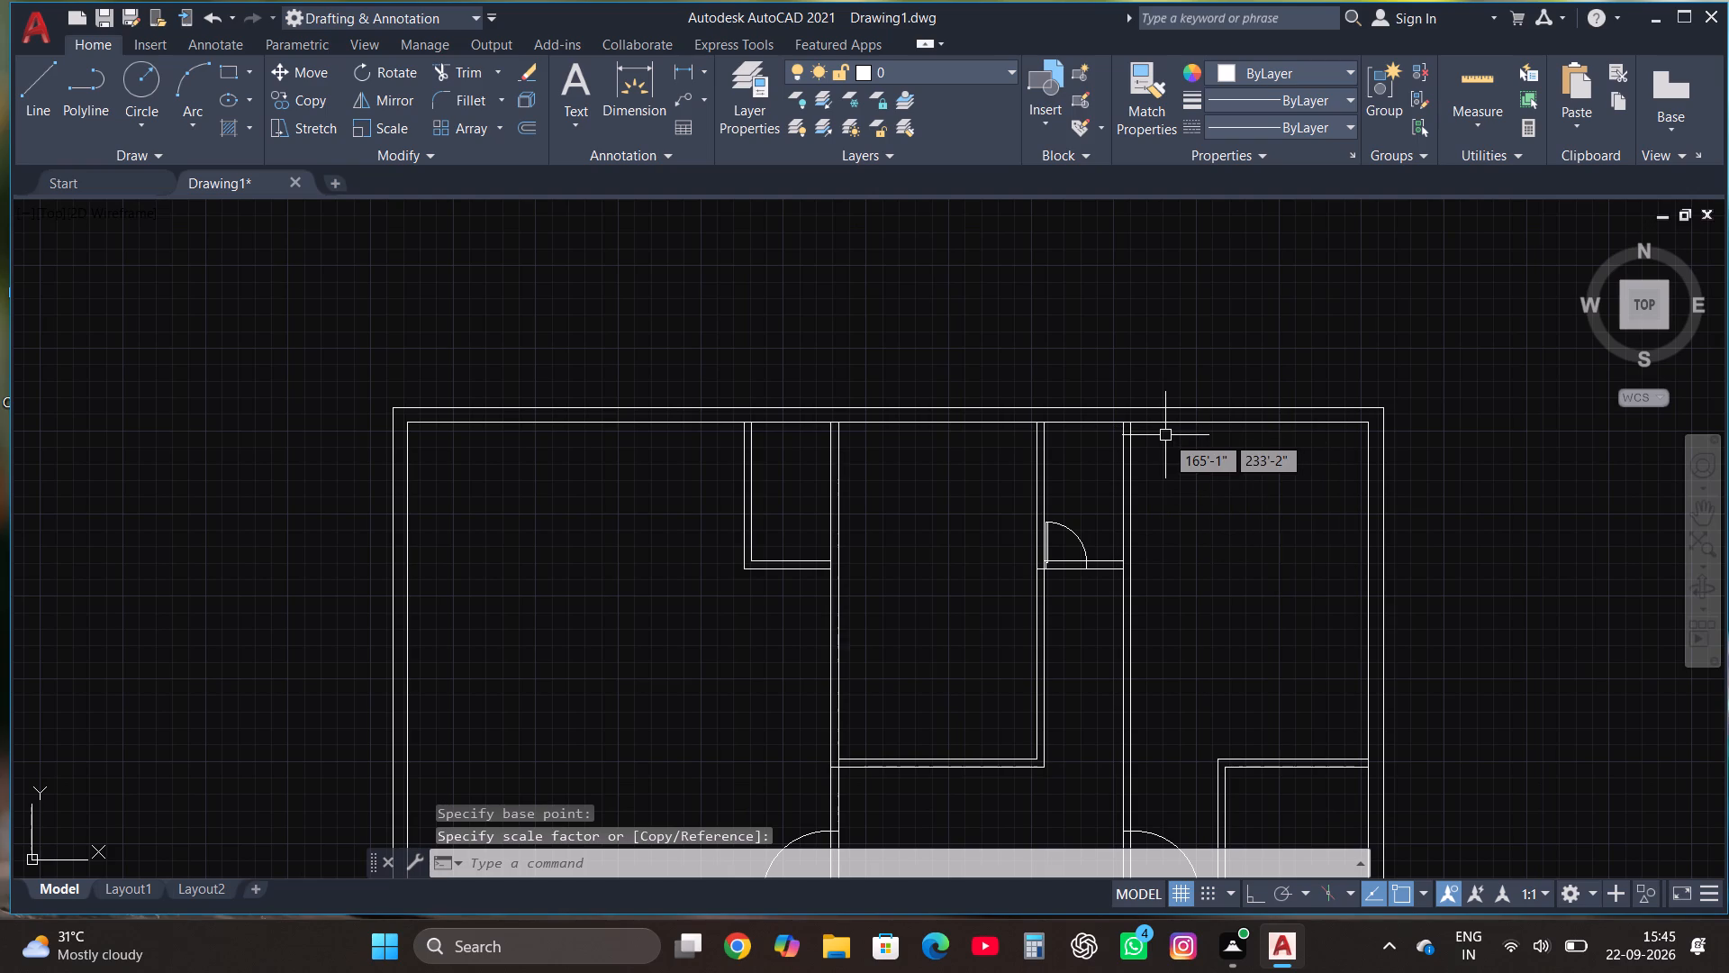
pyautogui.scroll(-2, 1165, 435)
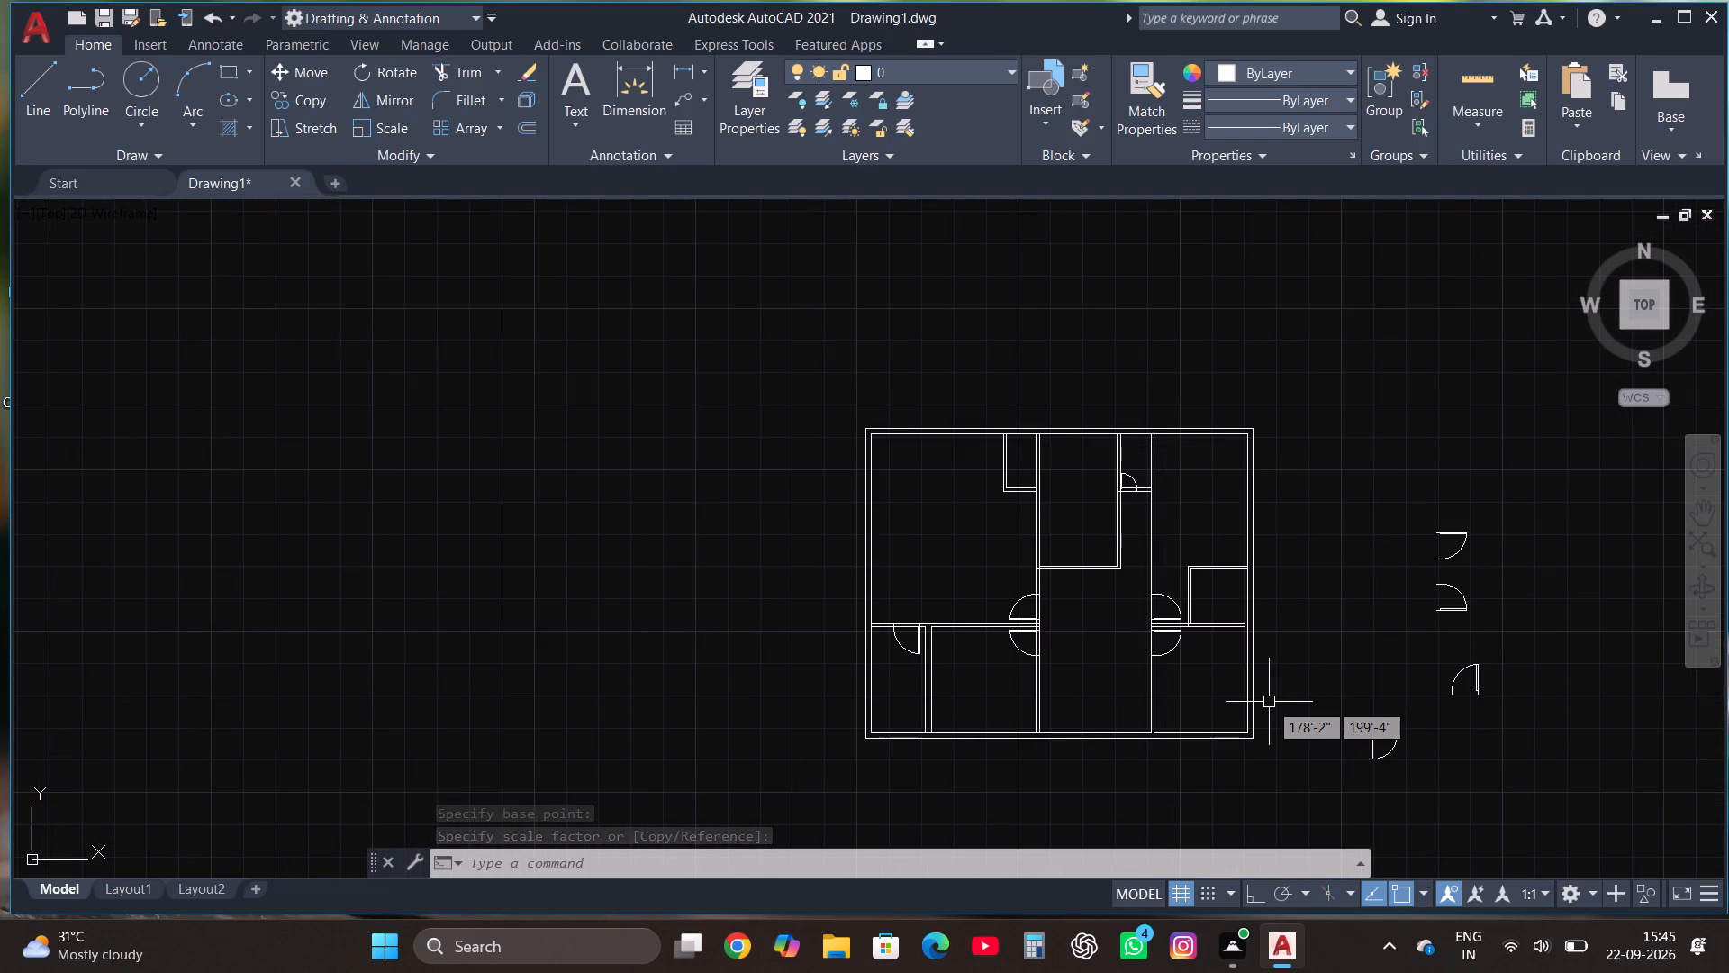
pyautogui.click(1370, 729)
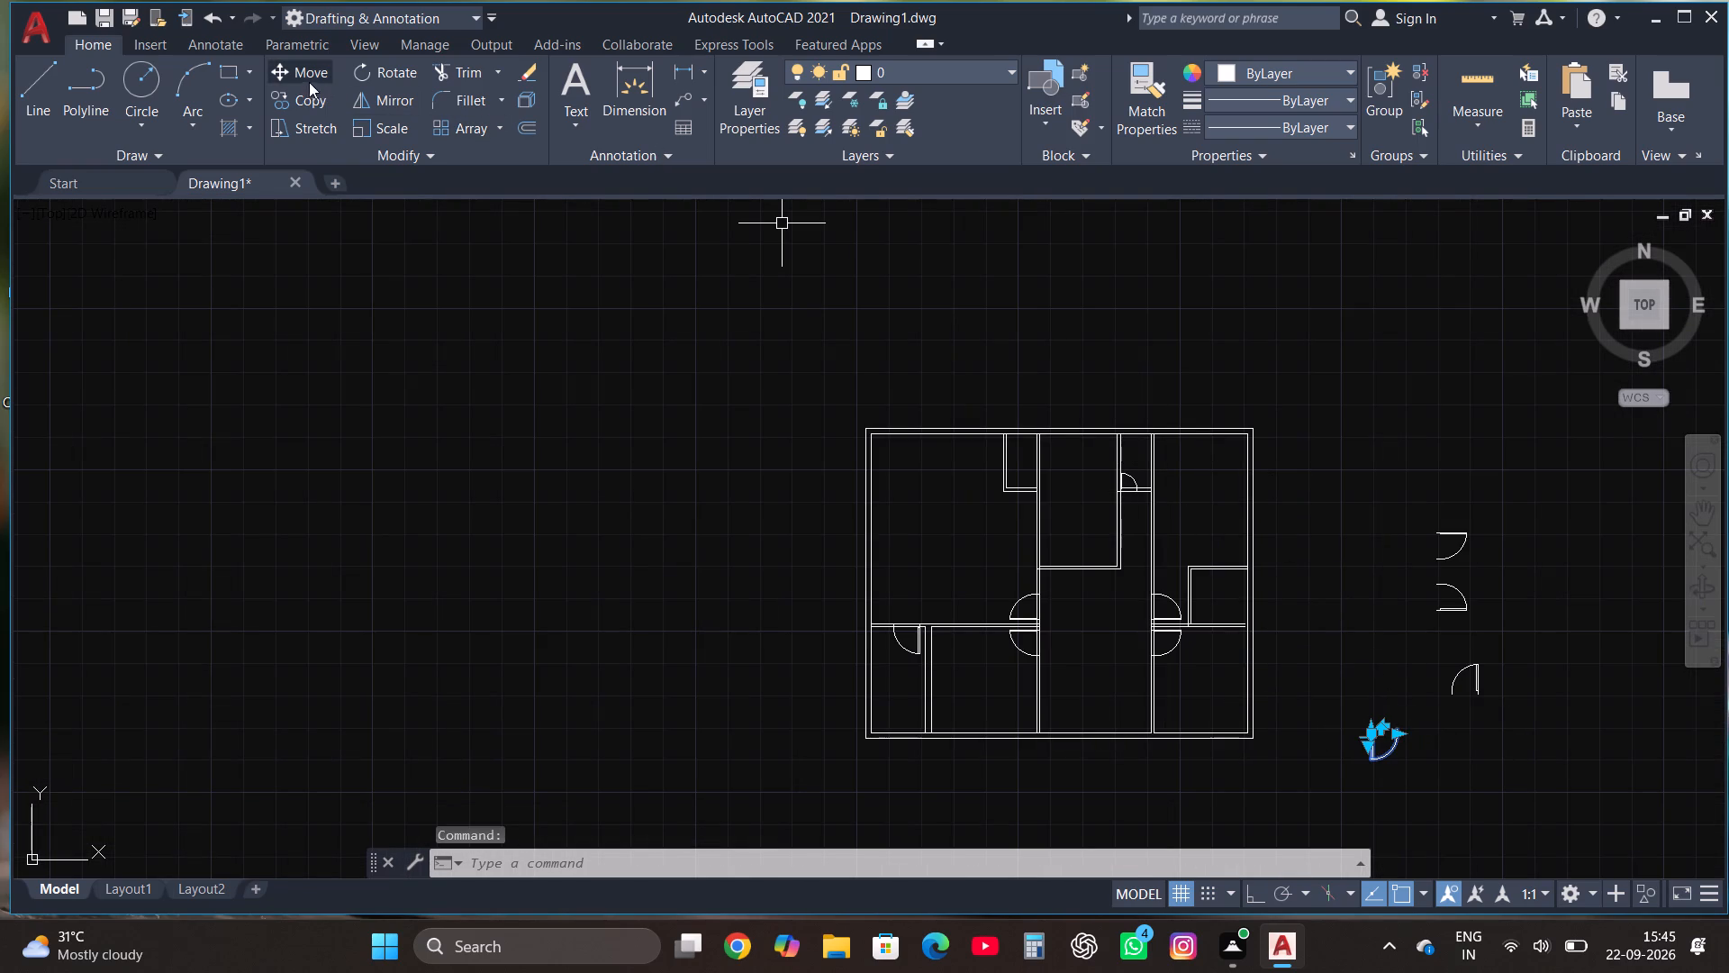
pyautogui.click(305, 80)
pyautogui.scroll(4, 1362, 735)
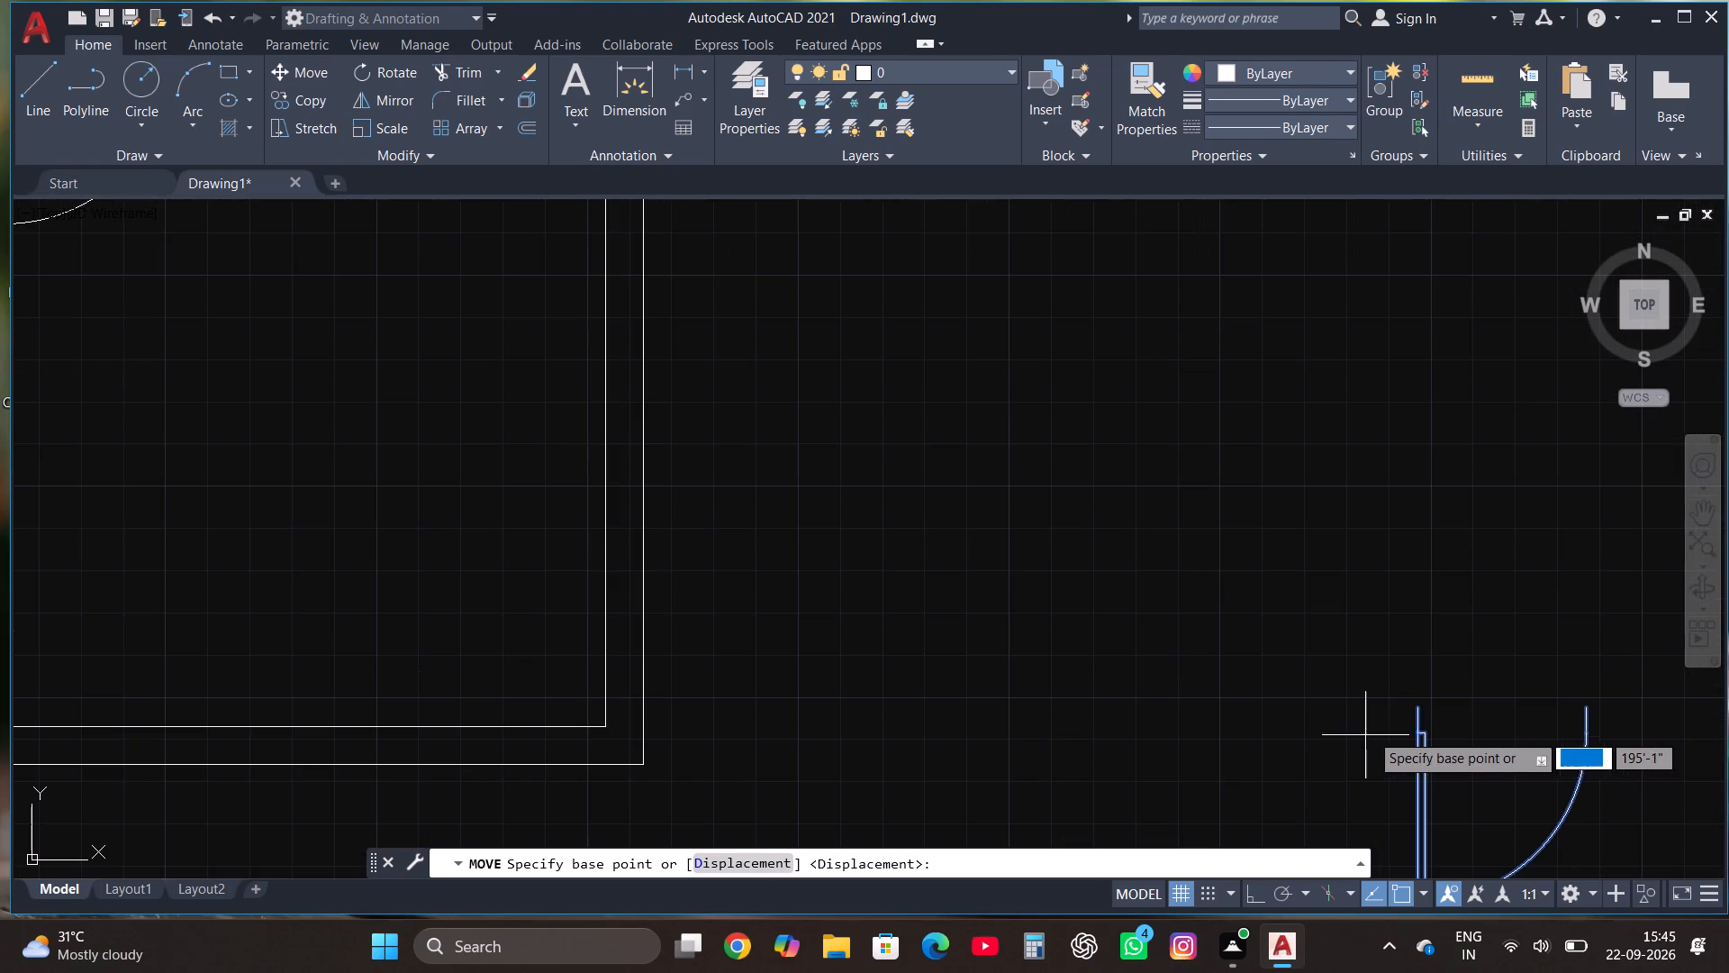
pyautogui.click(1416, 711)
pyautogui.scroll(-2, 1426, 723)
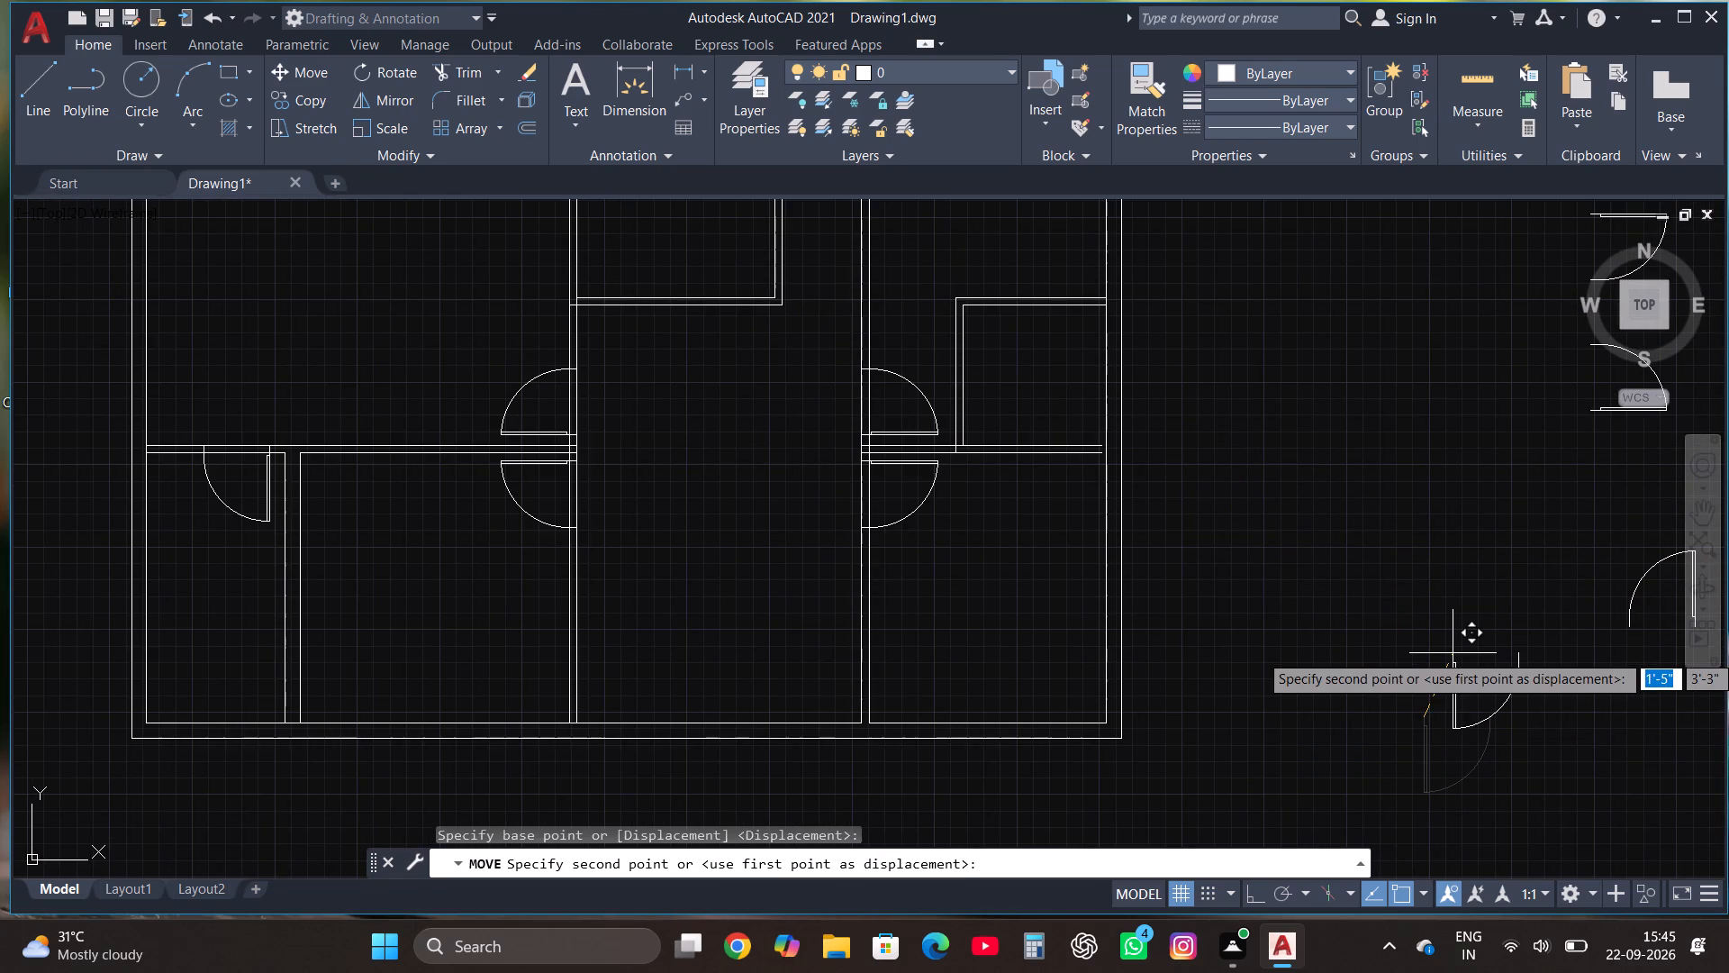
pyautogui.scroll(-2, 1111, 631)
pyautogui.scroll(1, 1037, 510)
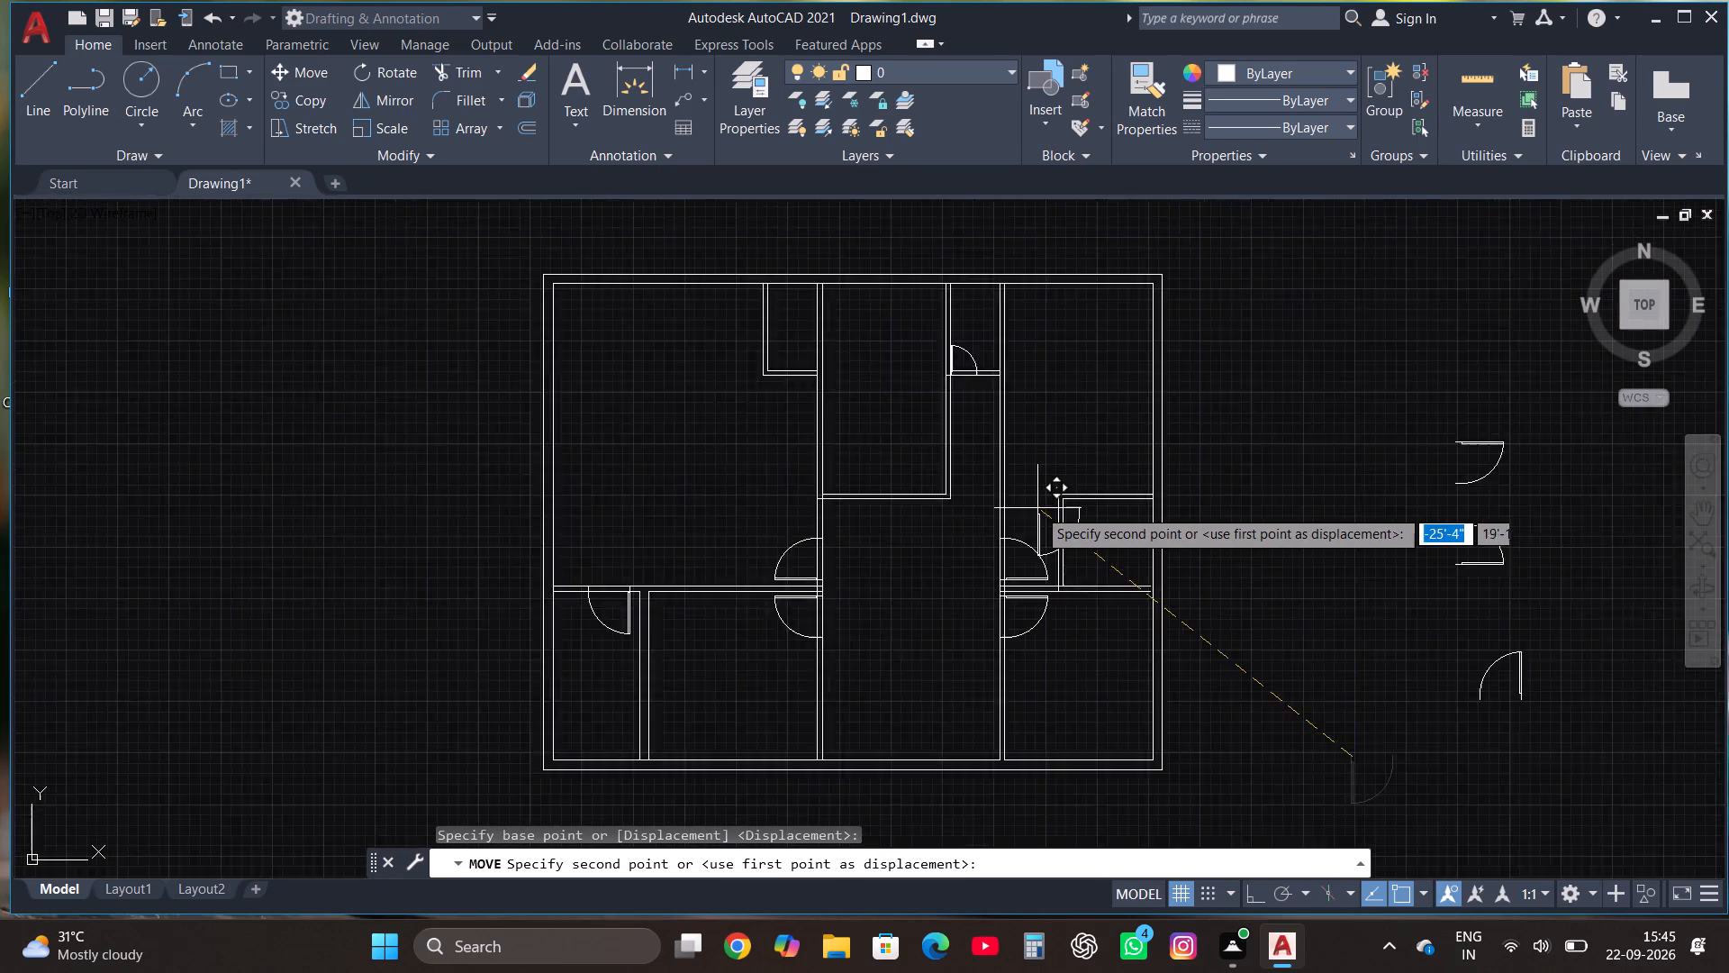
pyautogui.scroll(2, 1037, 508)
pyautogui.scroll(2, 1127, 474)
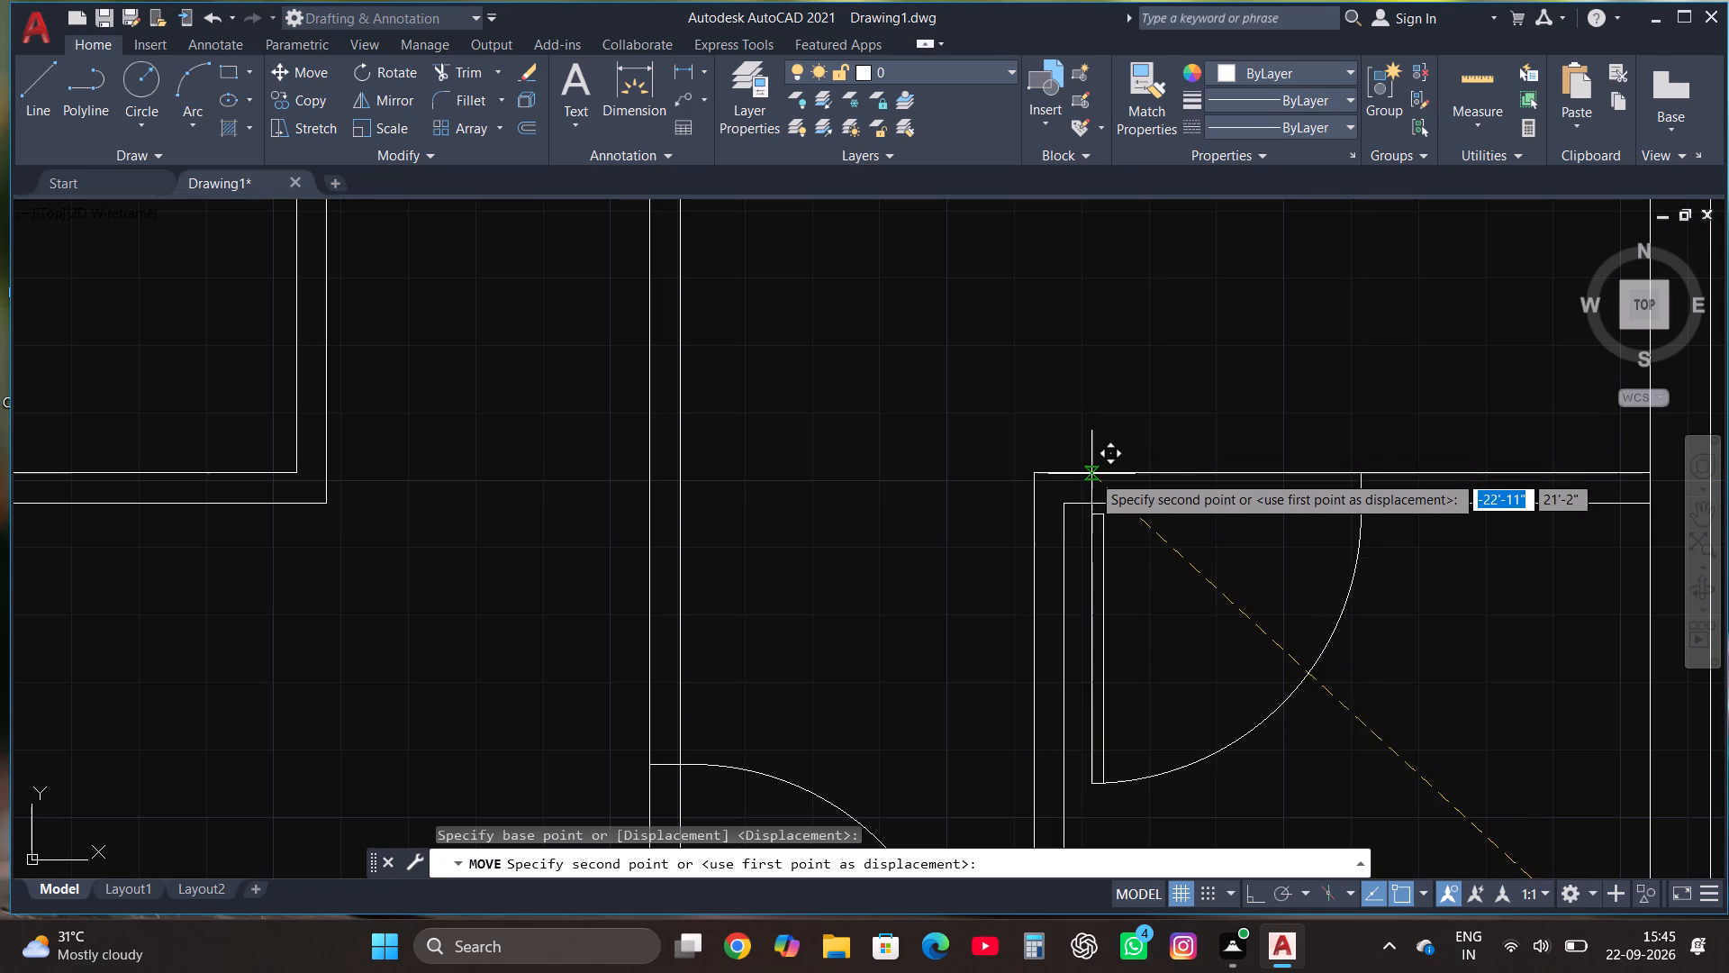
pyautogui.click(1074, 476)
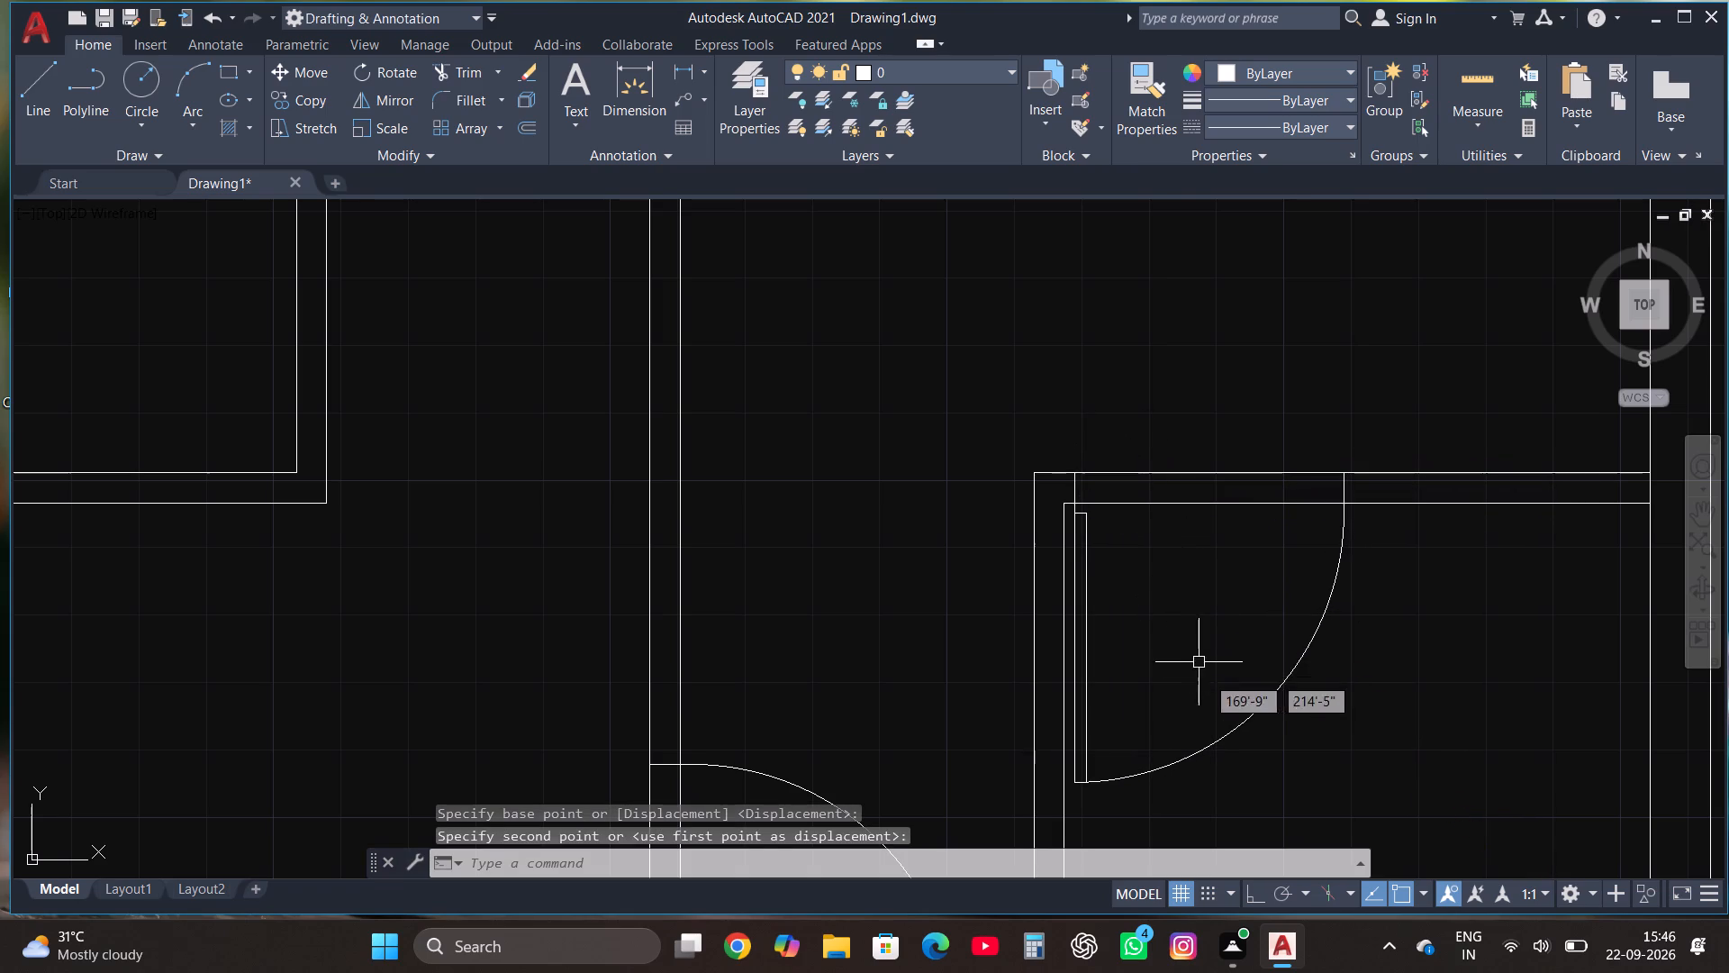
# Trim the wall lines across the two door openings in the central room's right partition and the door opening atop the small right-hand room.
pyautogui.scroll(-1, 1196, 507)
pyautogui.scroll(-1, 1237, 637)
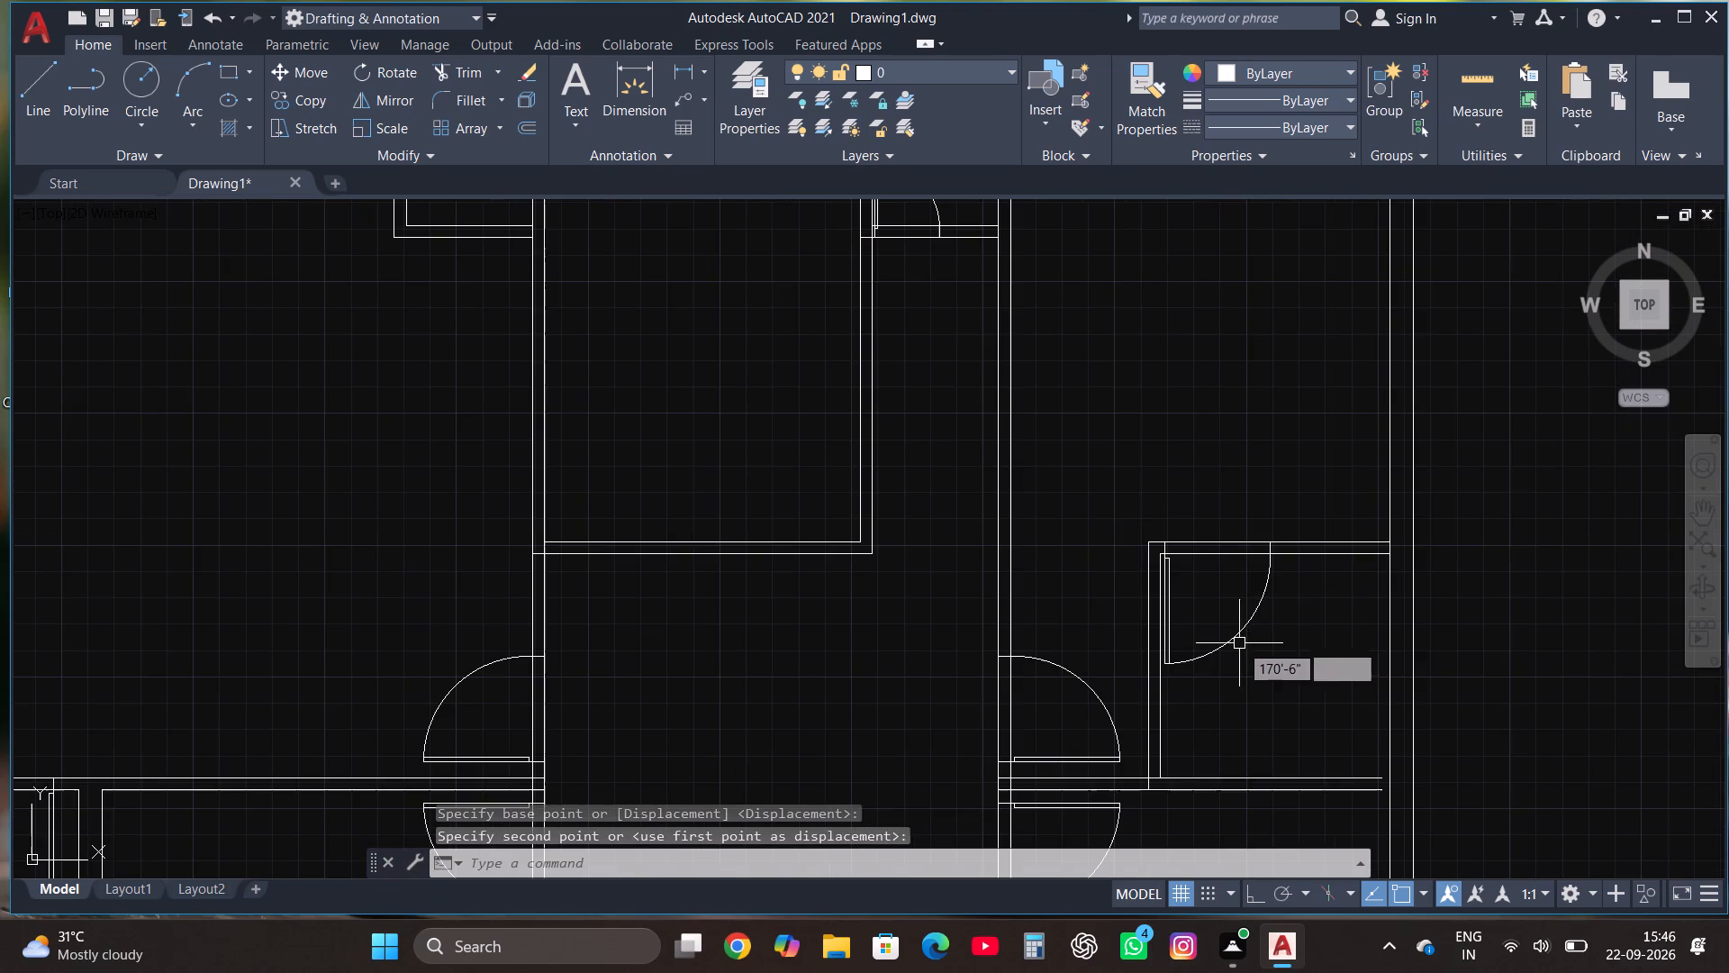
pyautogui.scroll(-1, 1116, 505)
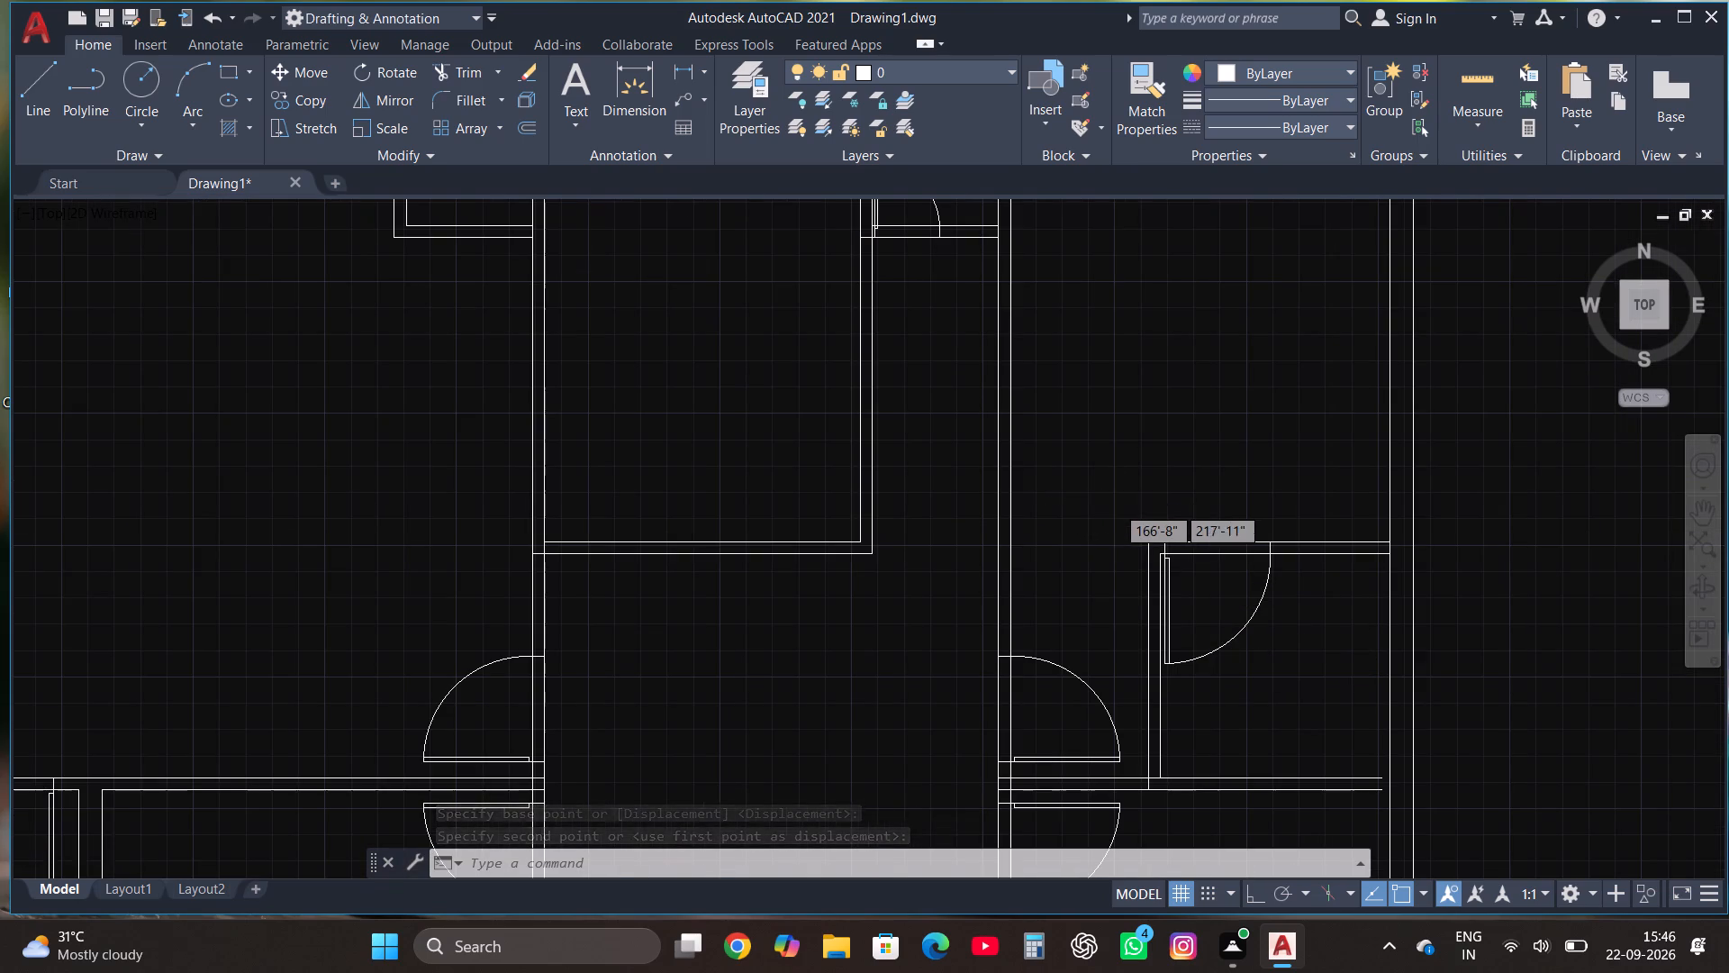
pyautogui.scroll(-1, 1116, 505)
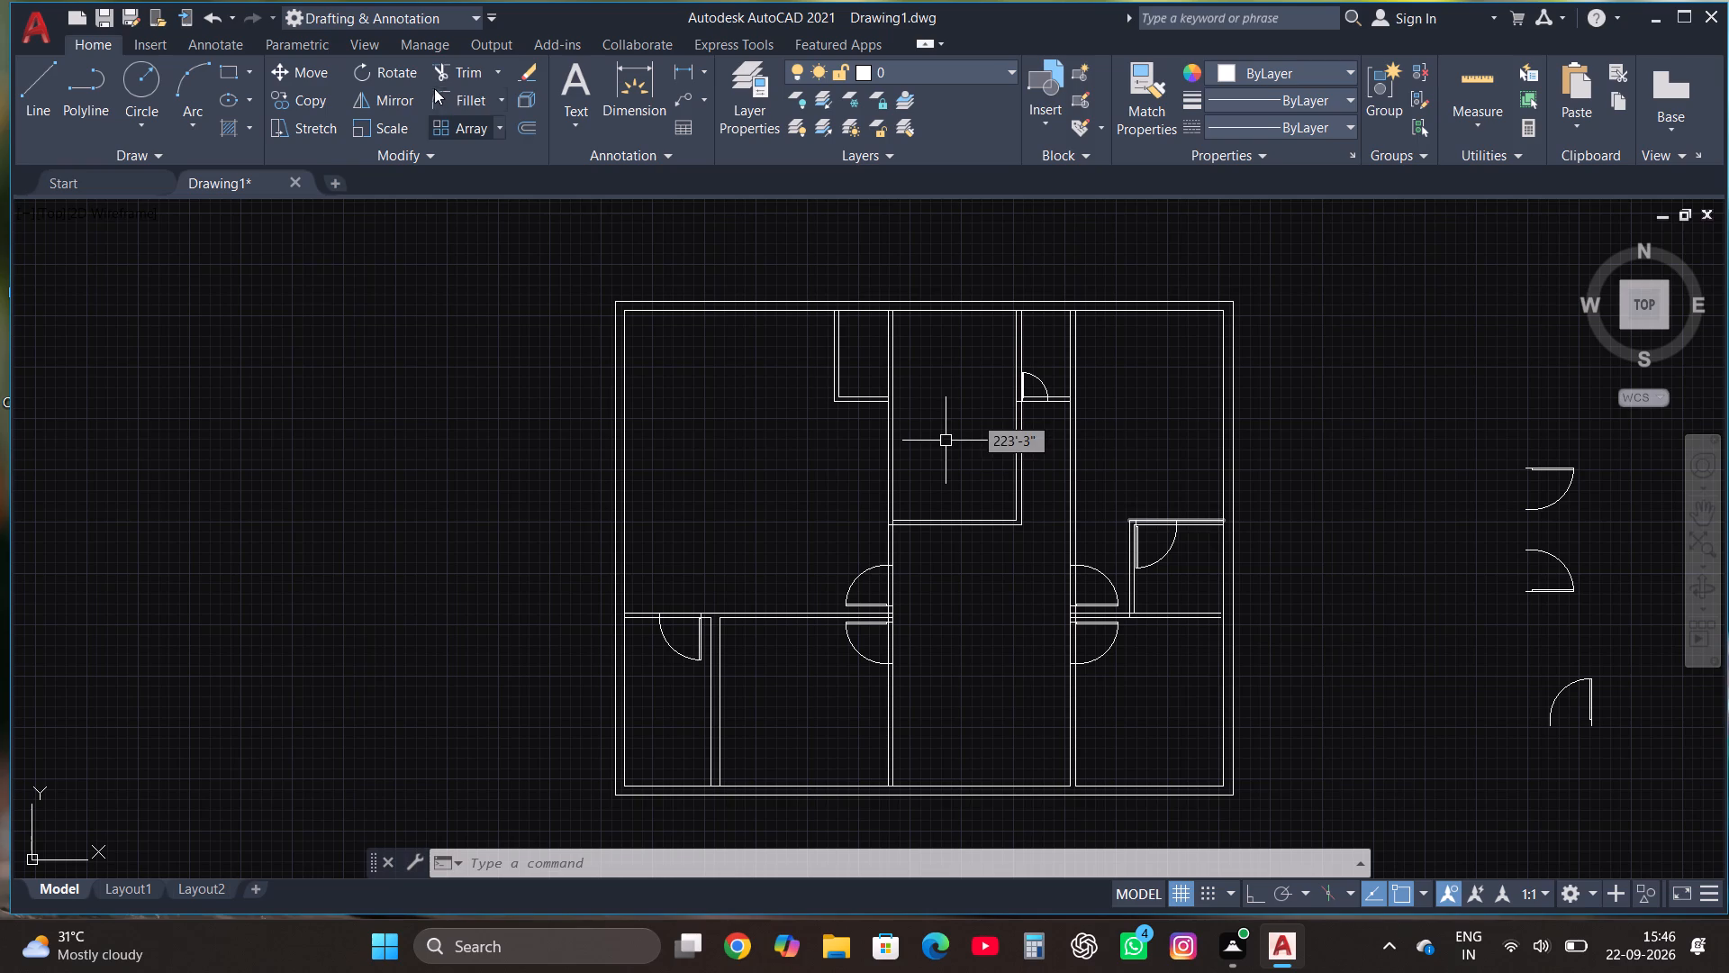
pyautogui.click(452, 68)
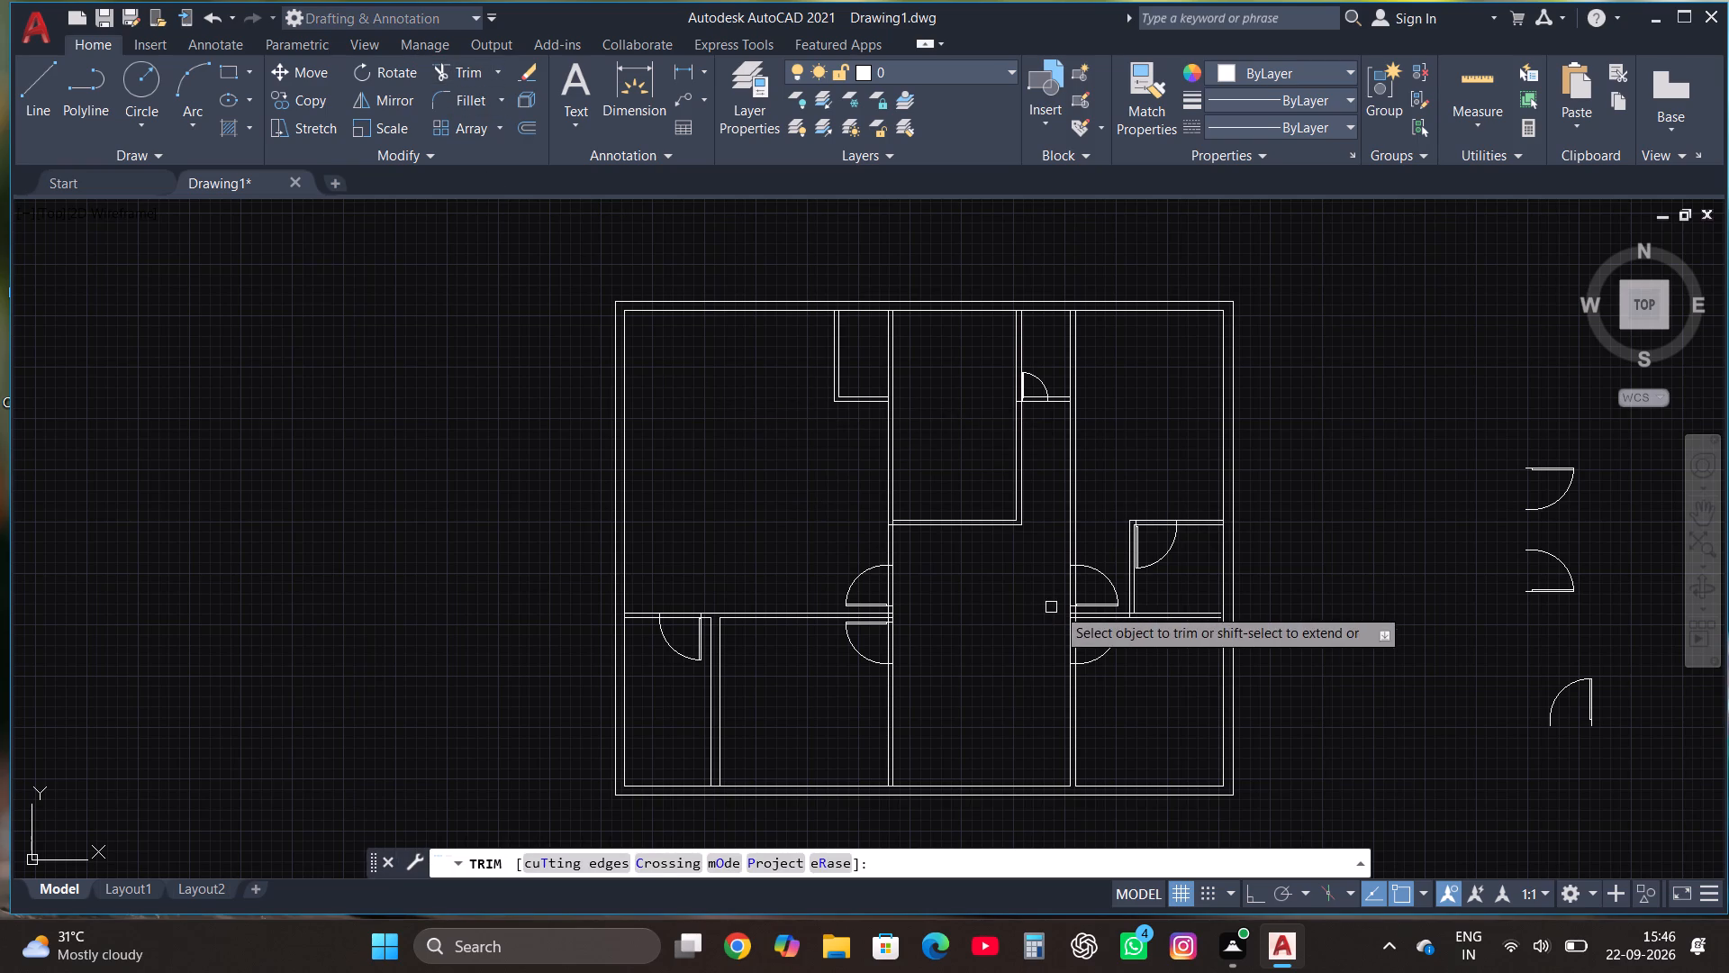
pyautogui.click(1081, 587)
pyautogui.click(1030, 593)
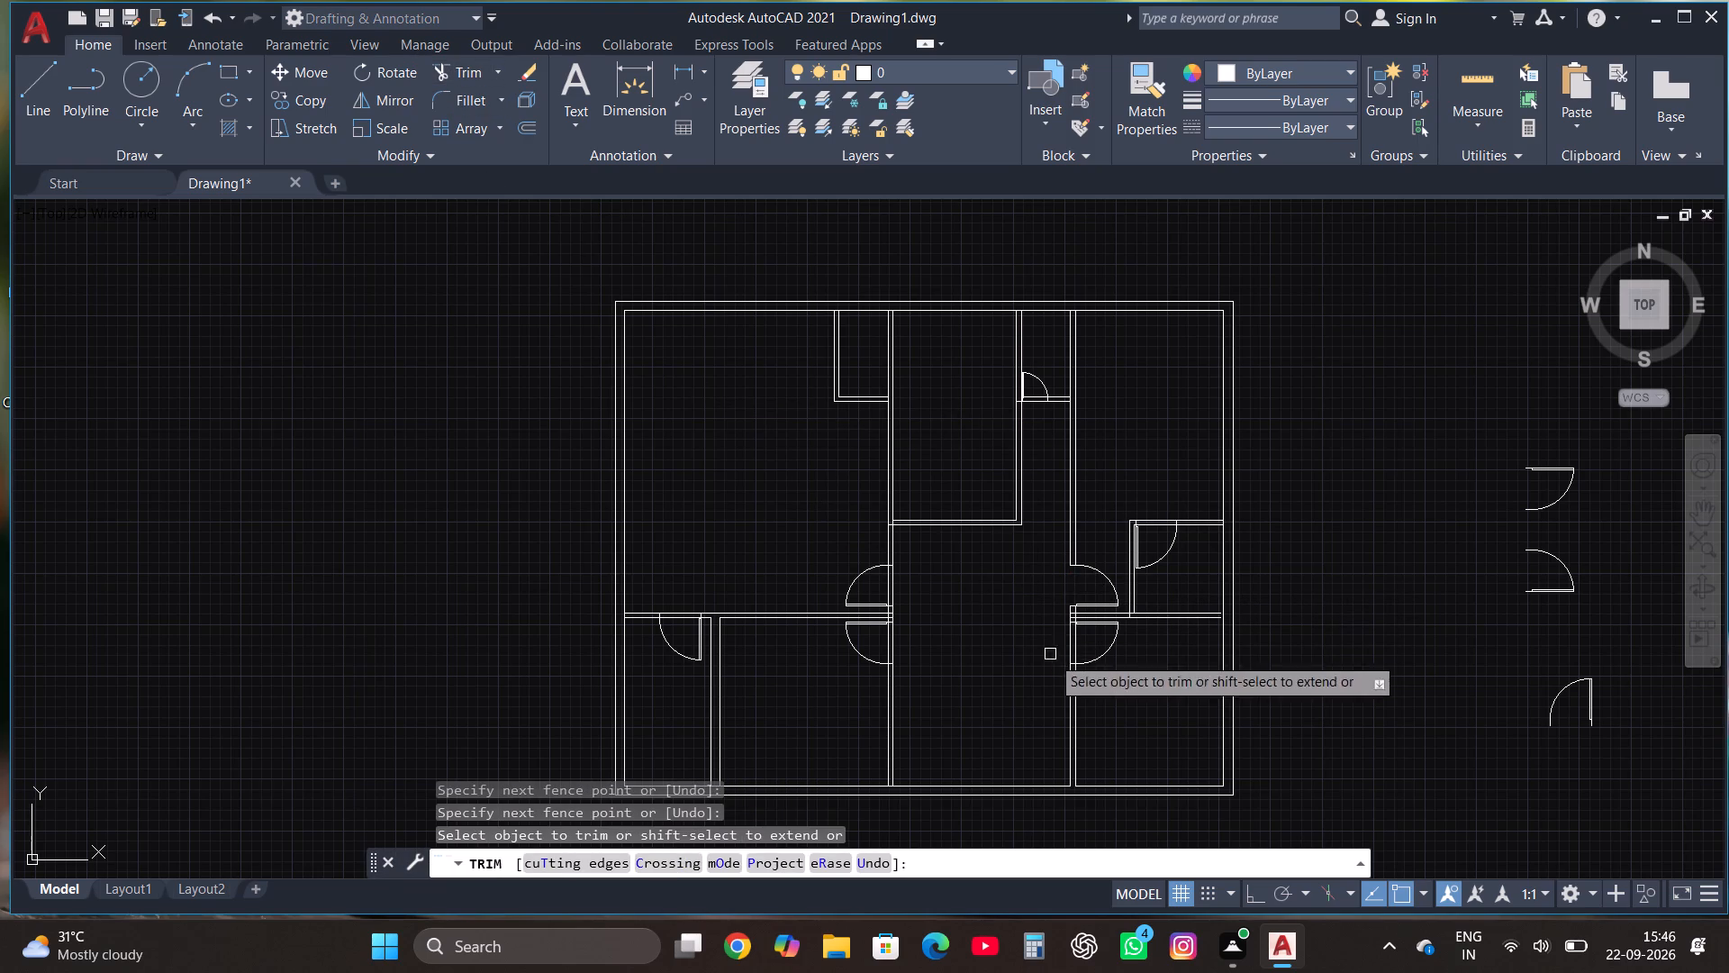
pyautogui.click(1079, 649)
pyautogui.click(1074, 647)
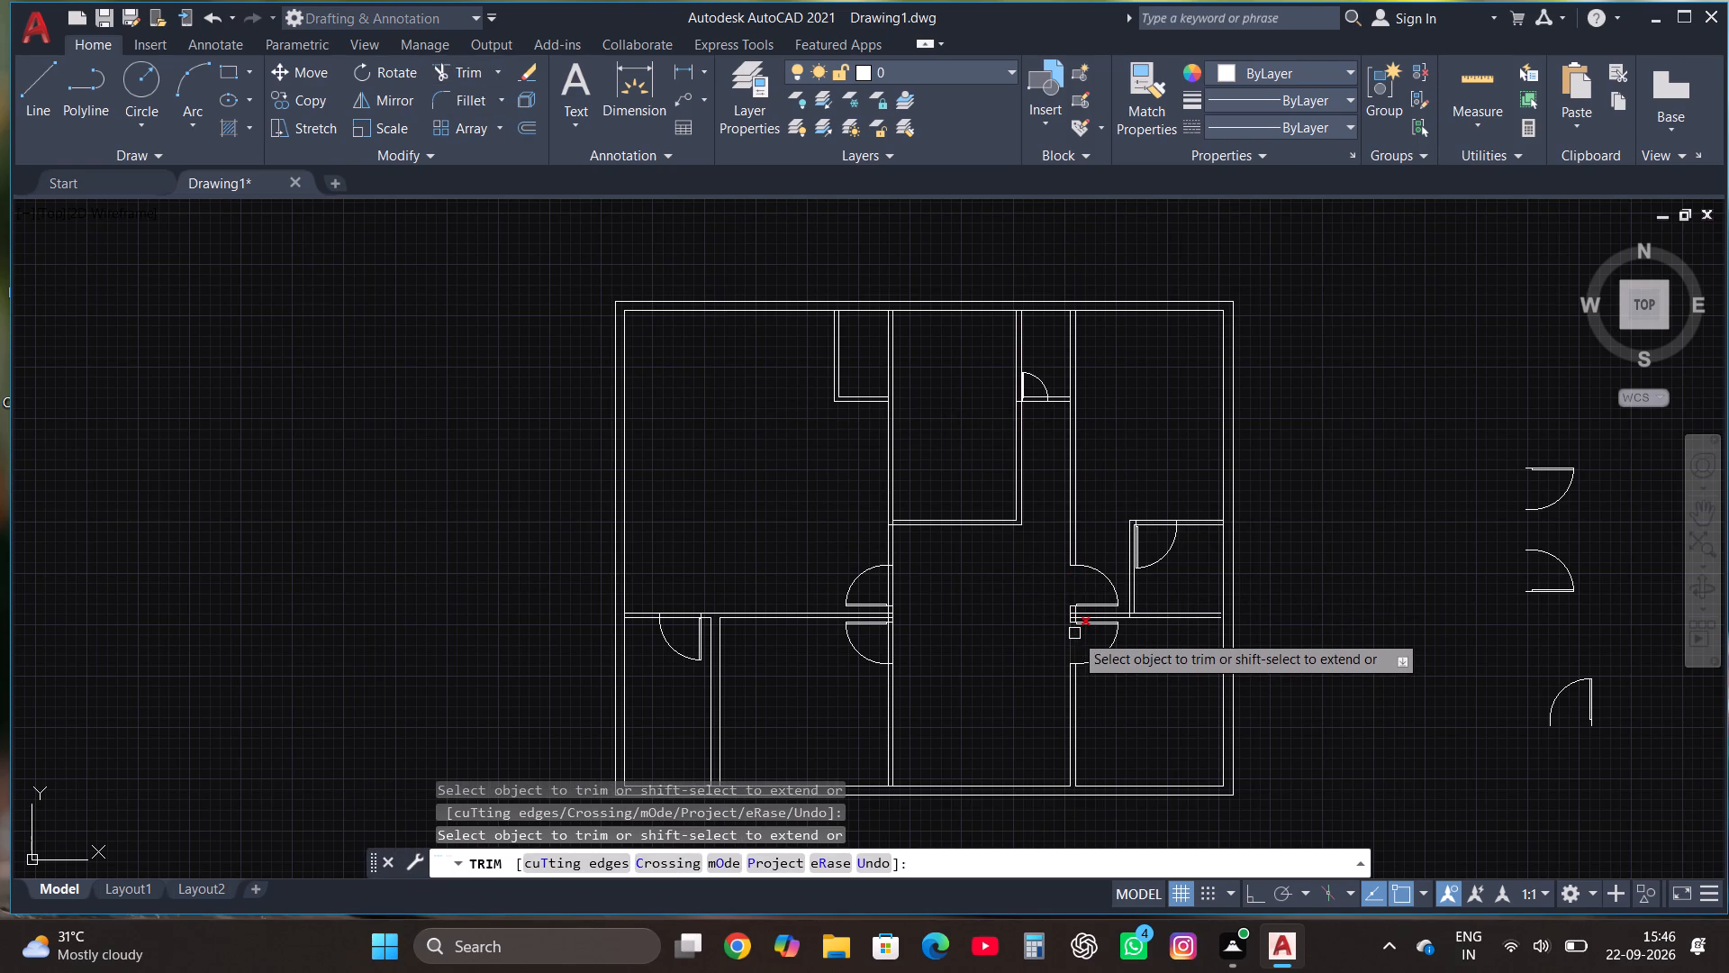
pyautogui.click(1074, 633)
pyautogui.click(1155, 536)
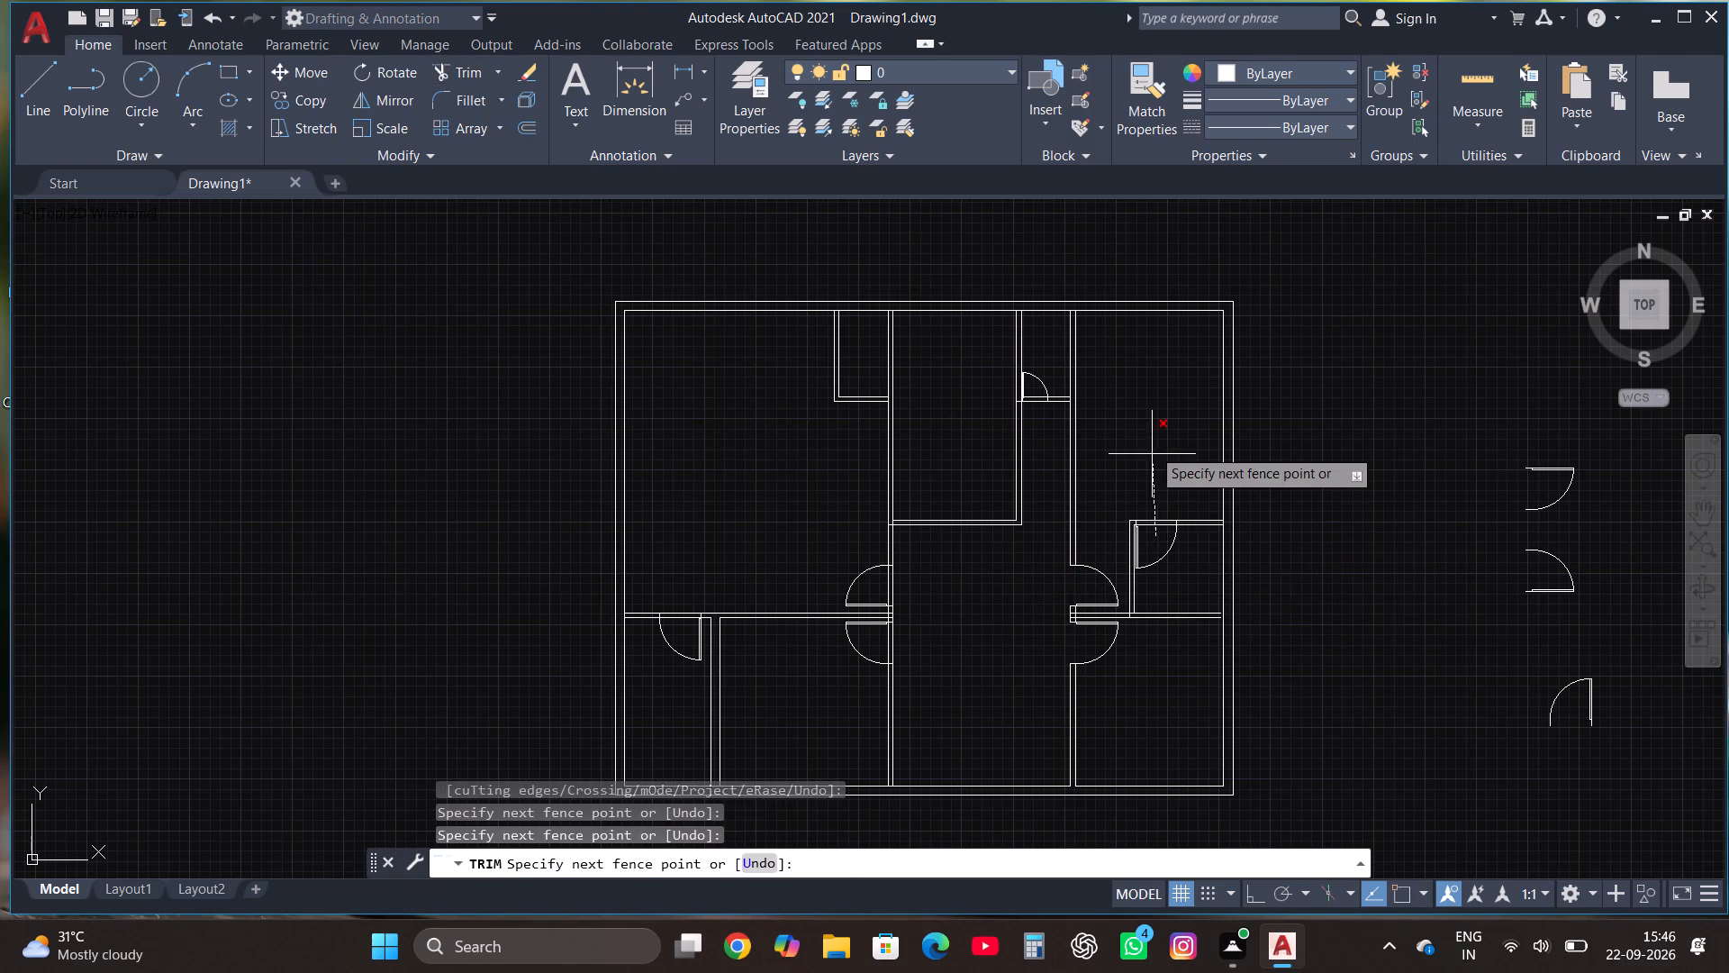
pyautogui.click(1152, 433)
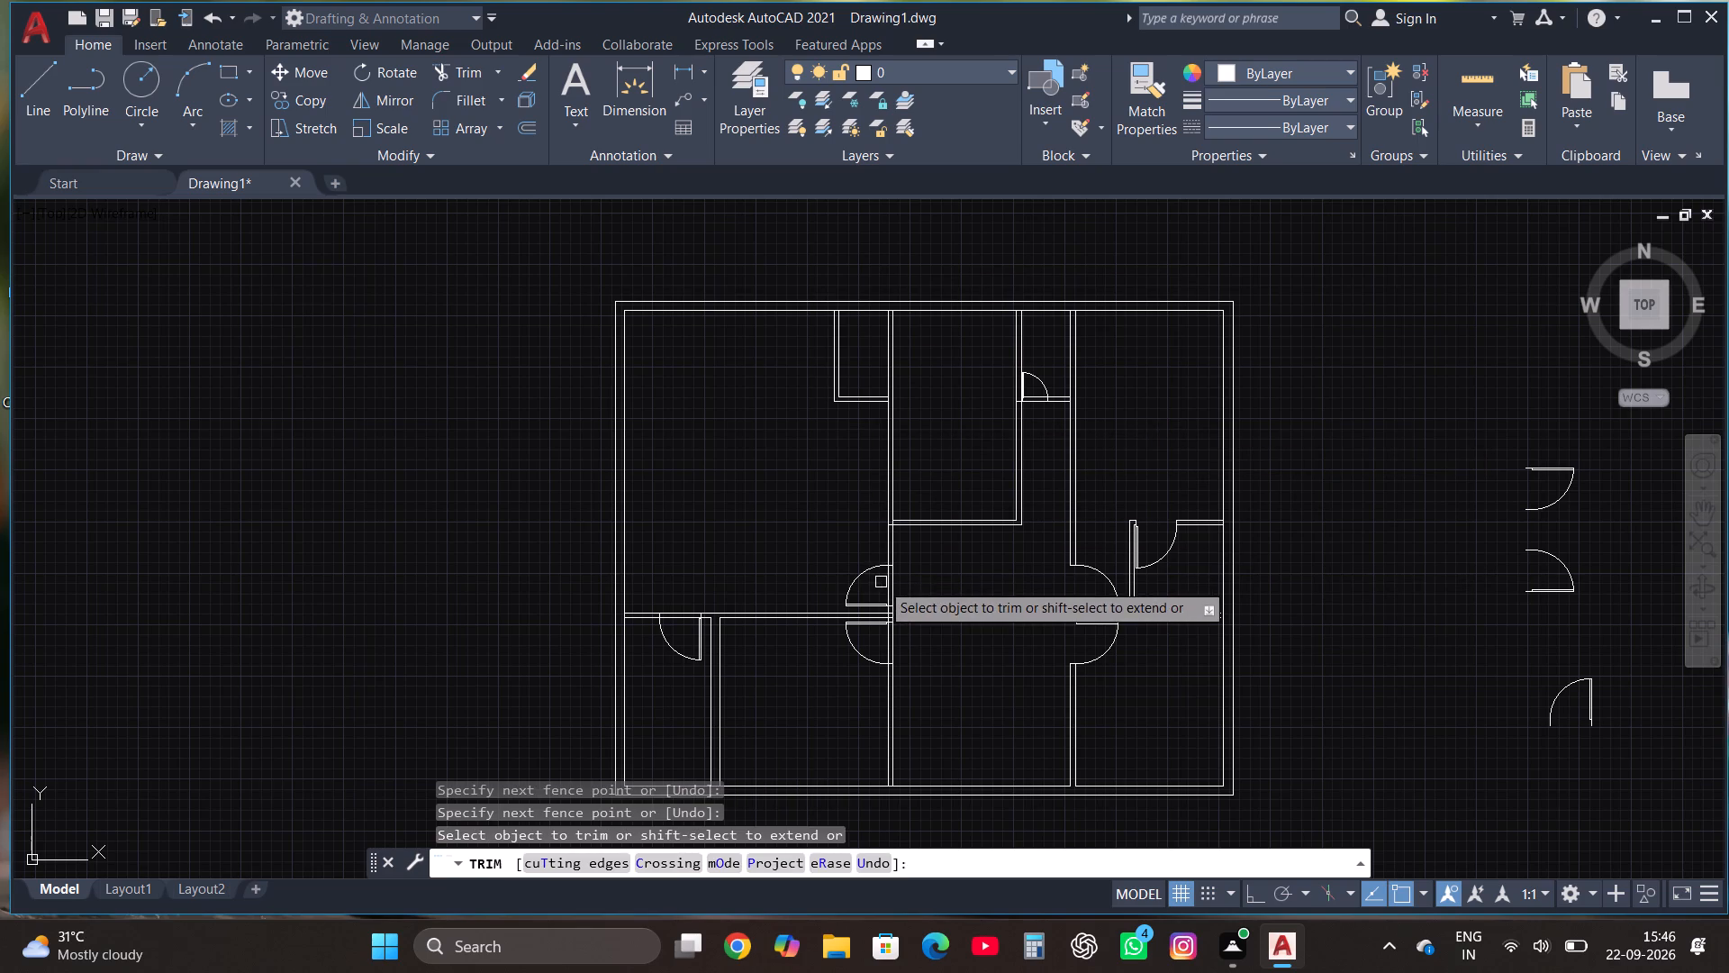
# Trim the wall lines across the central room's two left door openings, the lower-left room's doorway, and the small top room's doorway.
pyautogui.click(881, 582)
pyautogui.click(951, 587)
pyautogui.click(873, 647)
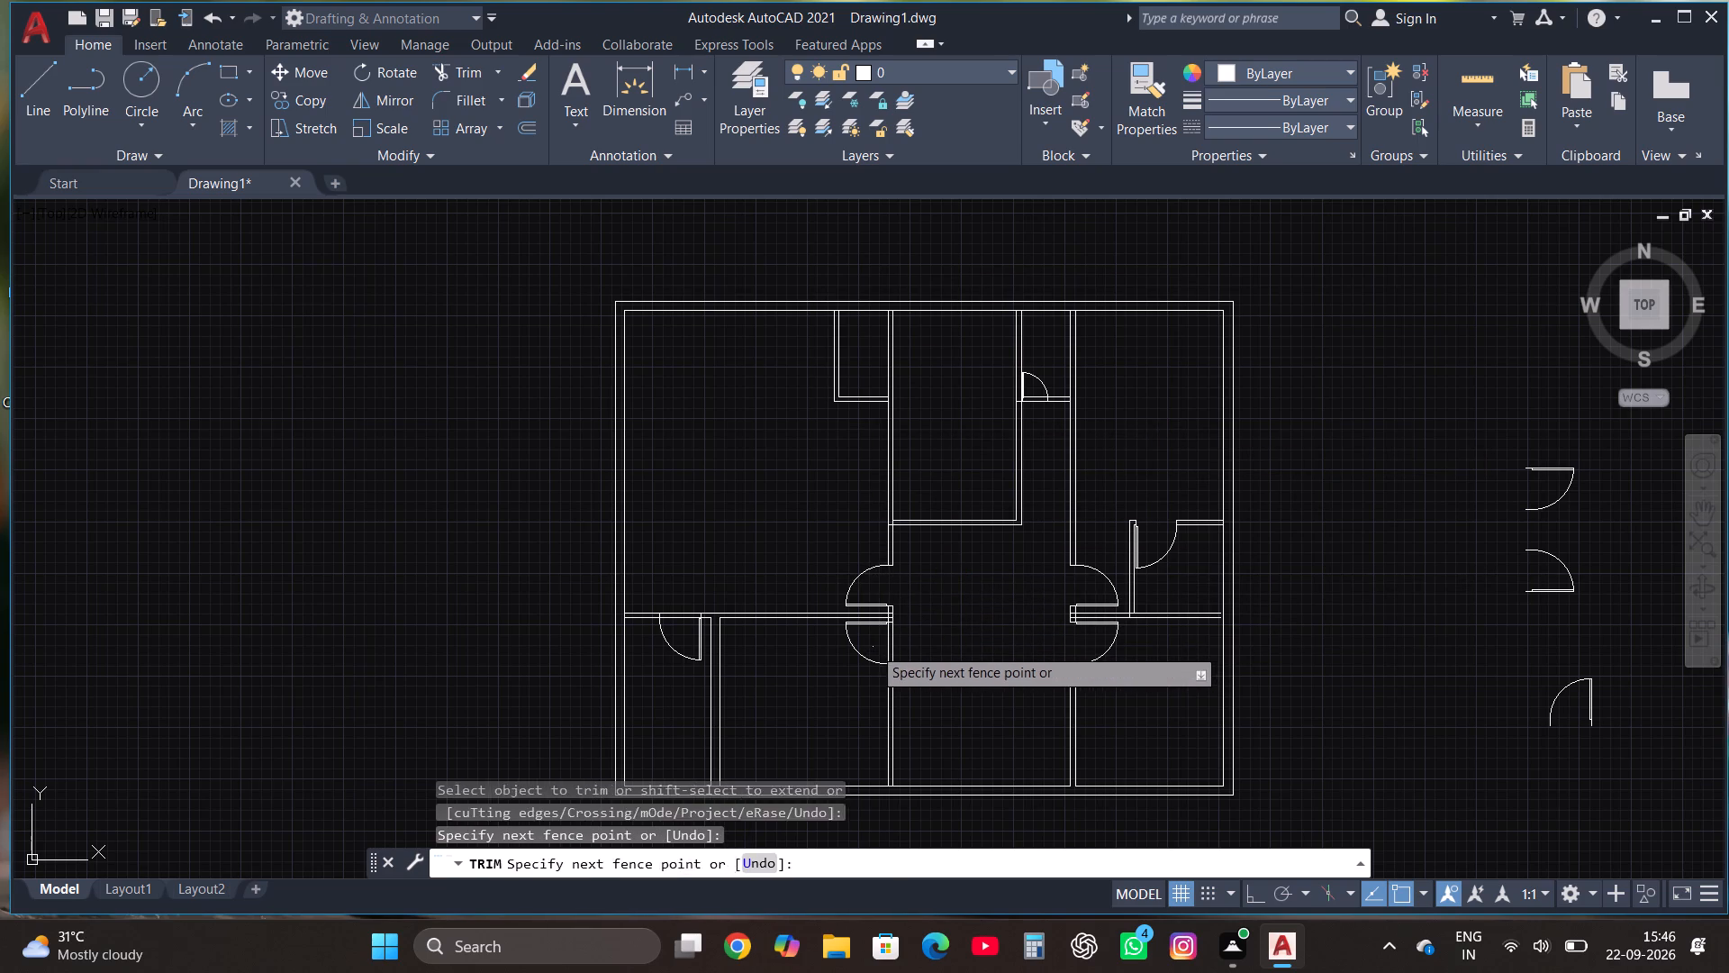
pyautogui.click(930, 645)
pyautogui.click(673, 641)
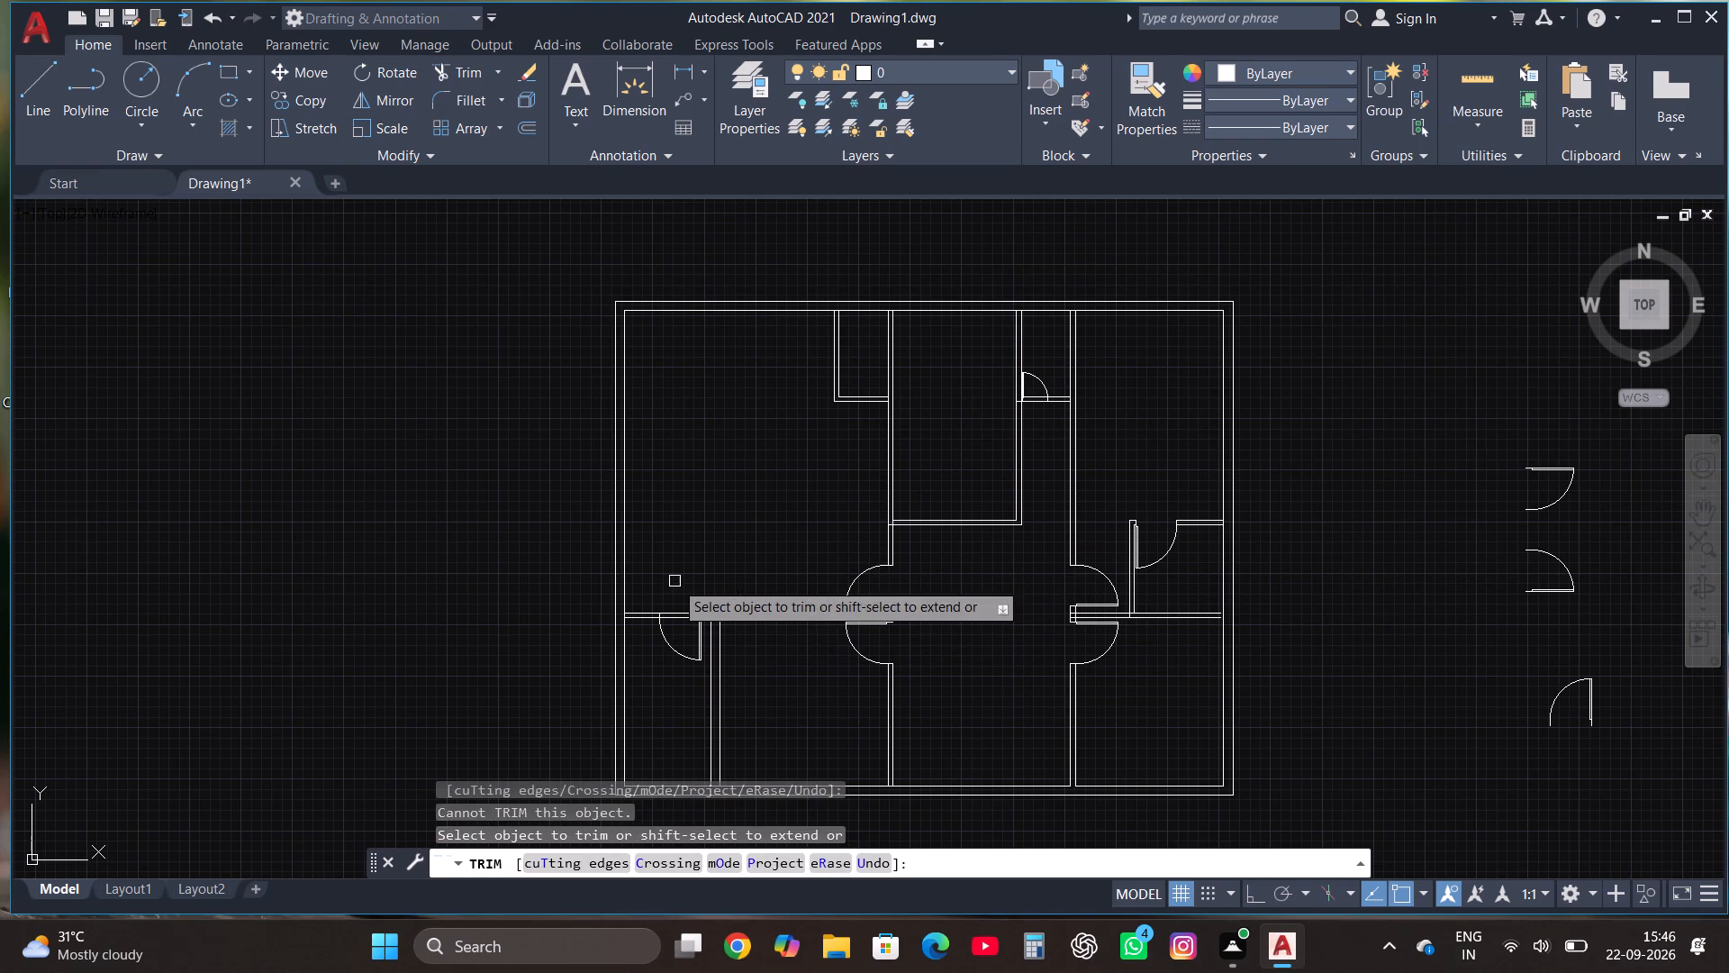
pyautogui.click(674, 581)
pyautogui.click(681, 629)
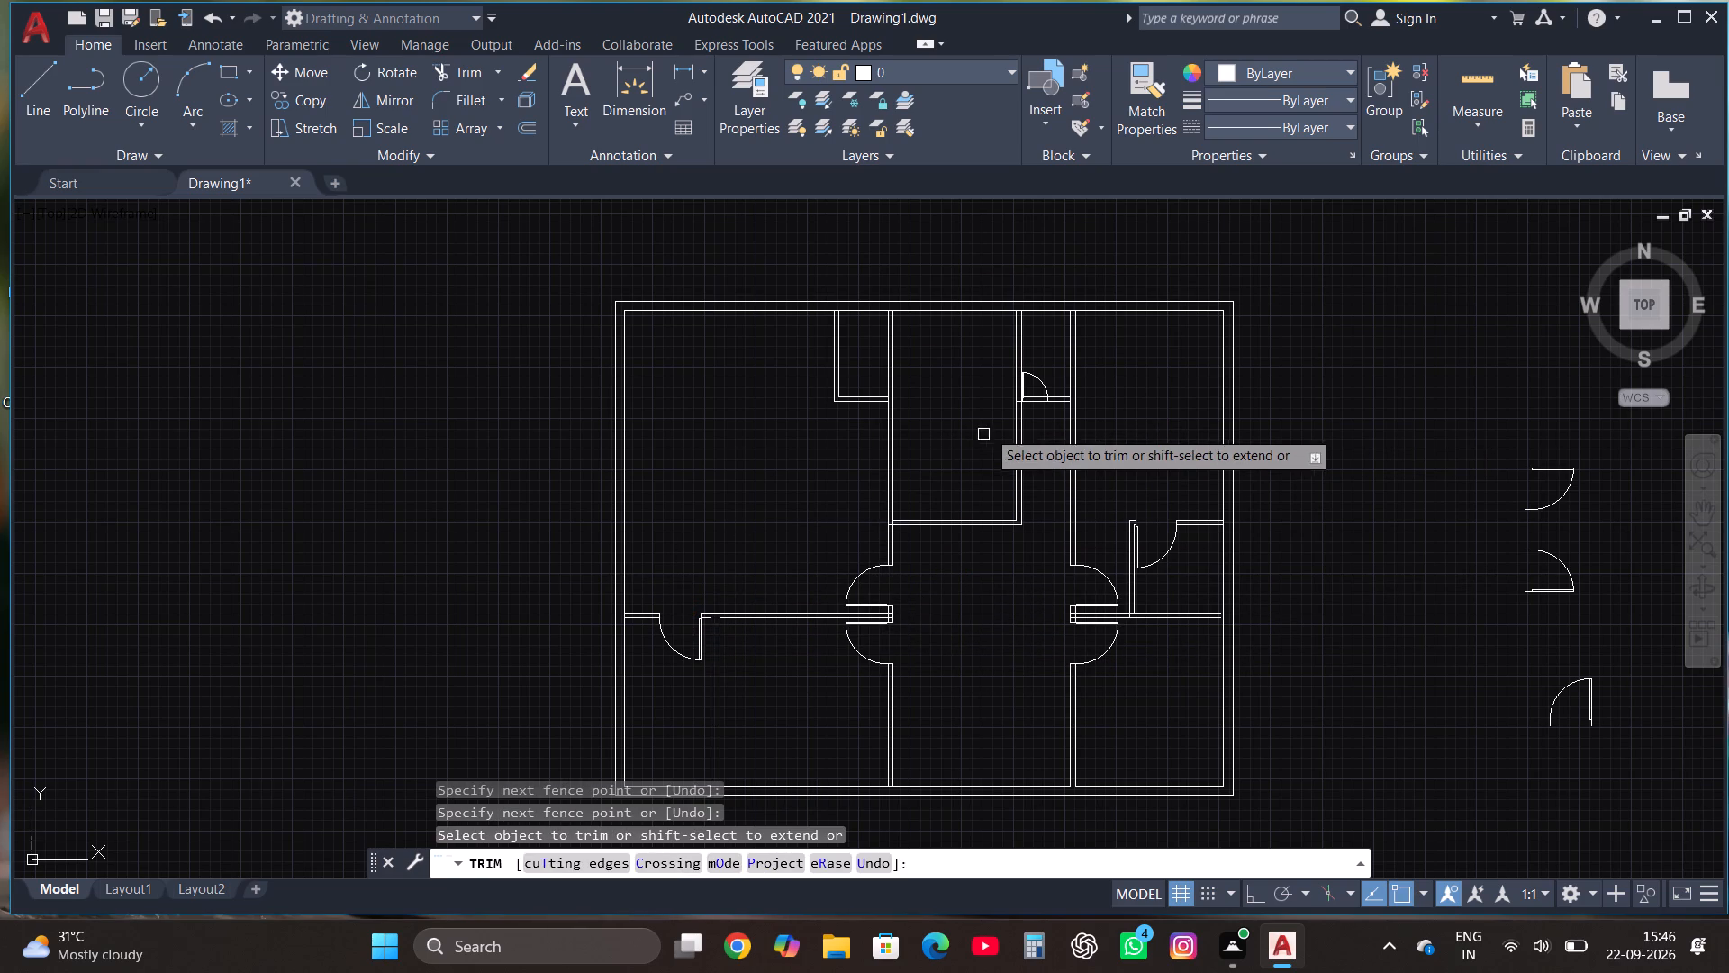
pyautogui.scroll(4, 1055, 368)
pyautogui.click(935, 503)
pyautogui.click(901, 690)
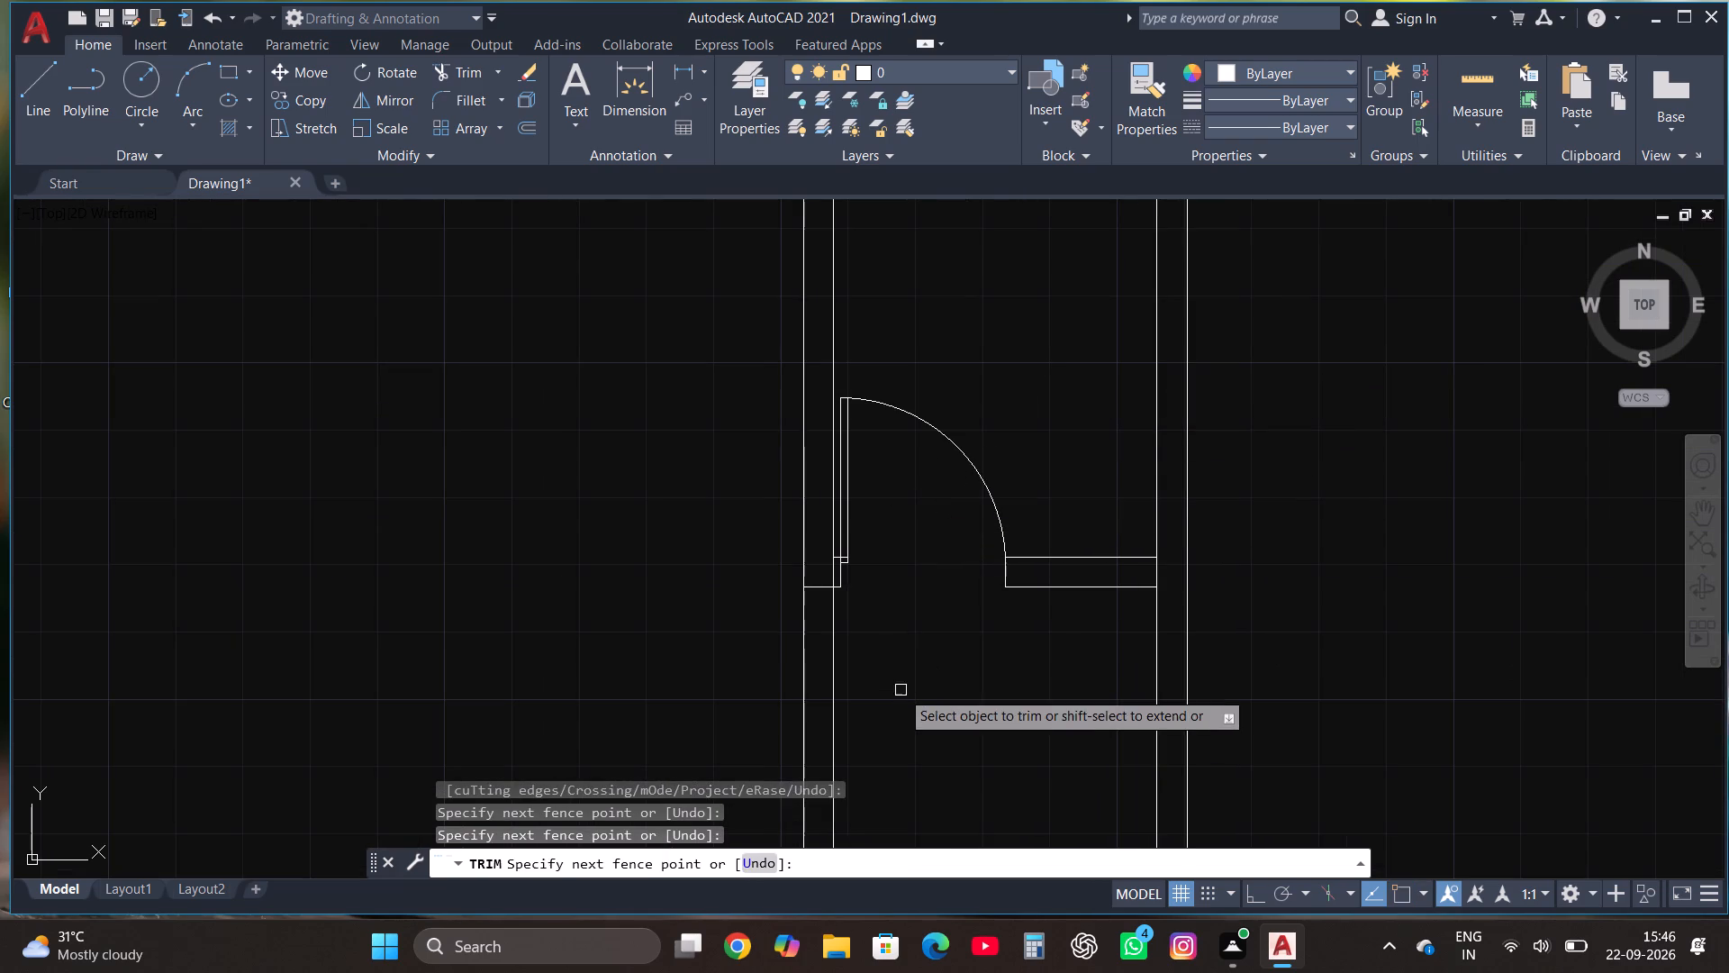
pyautogui.scroll(-4, 992, 525)
pyautogui.scroll(-1, 1050, 420)
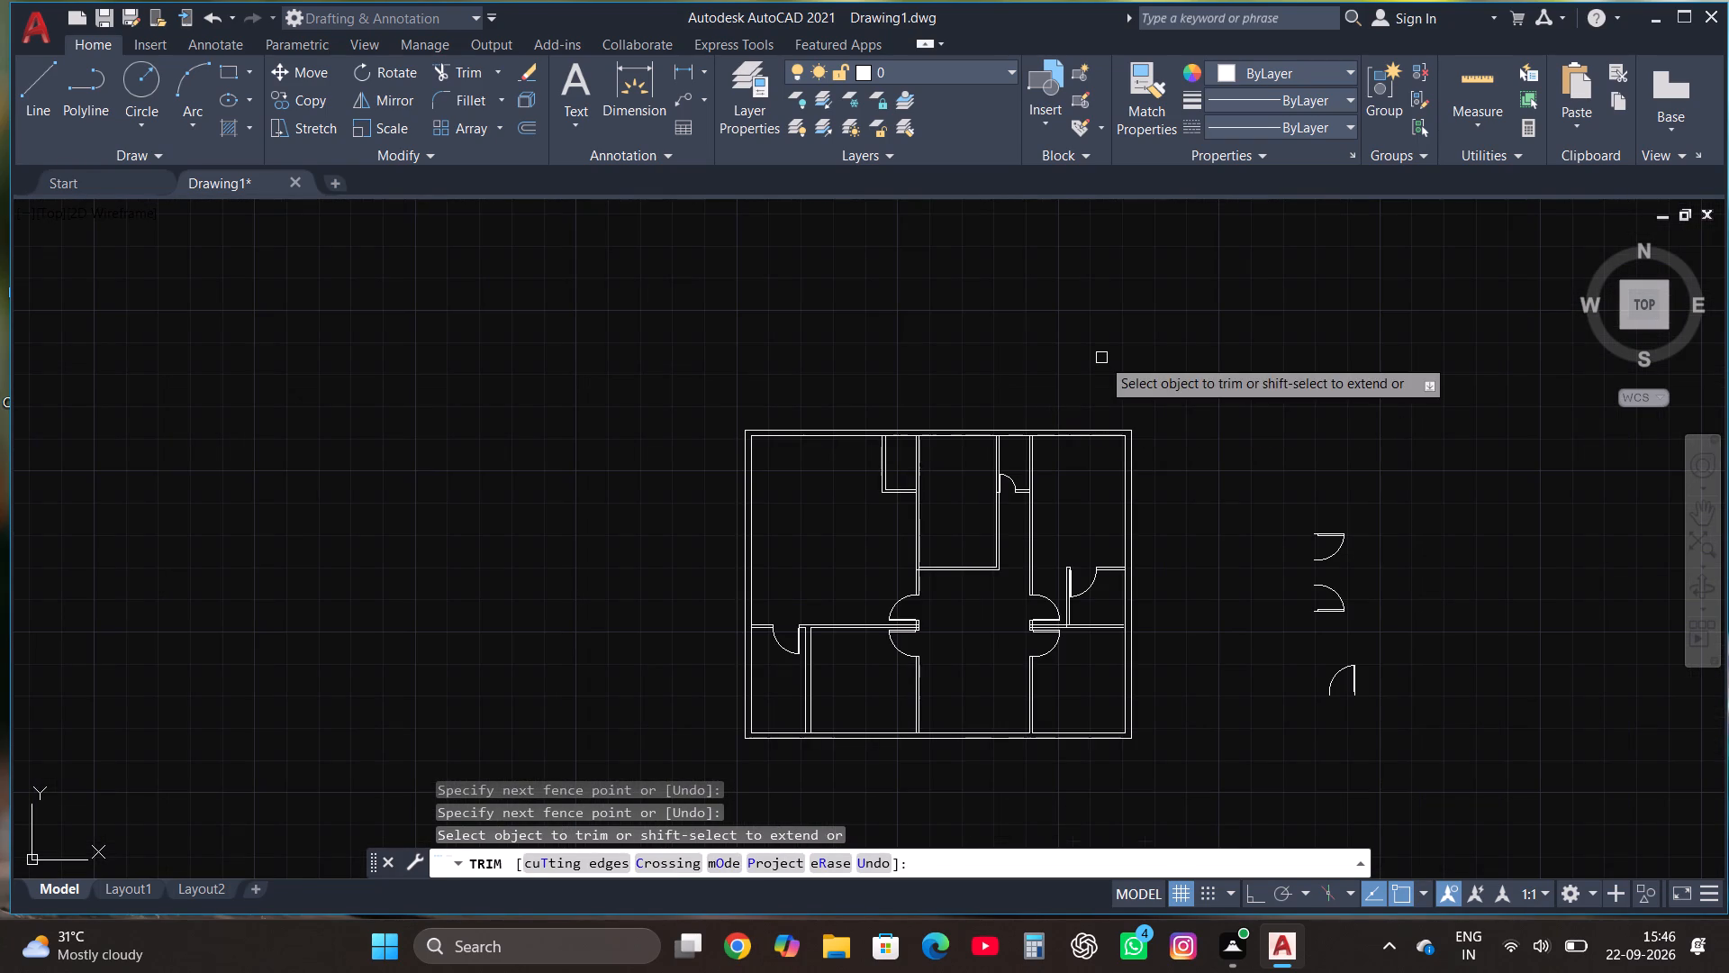
pyautogui.press('Escape')
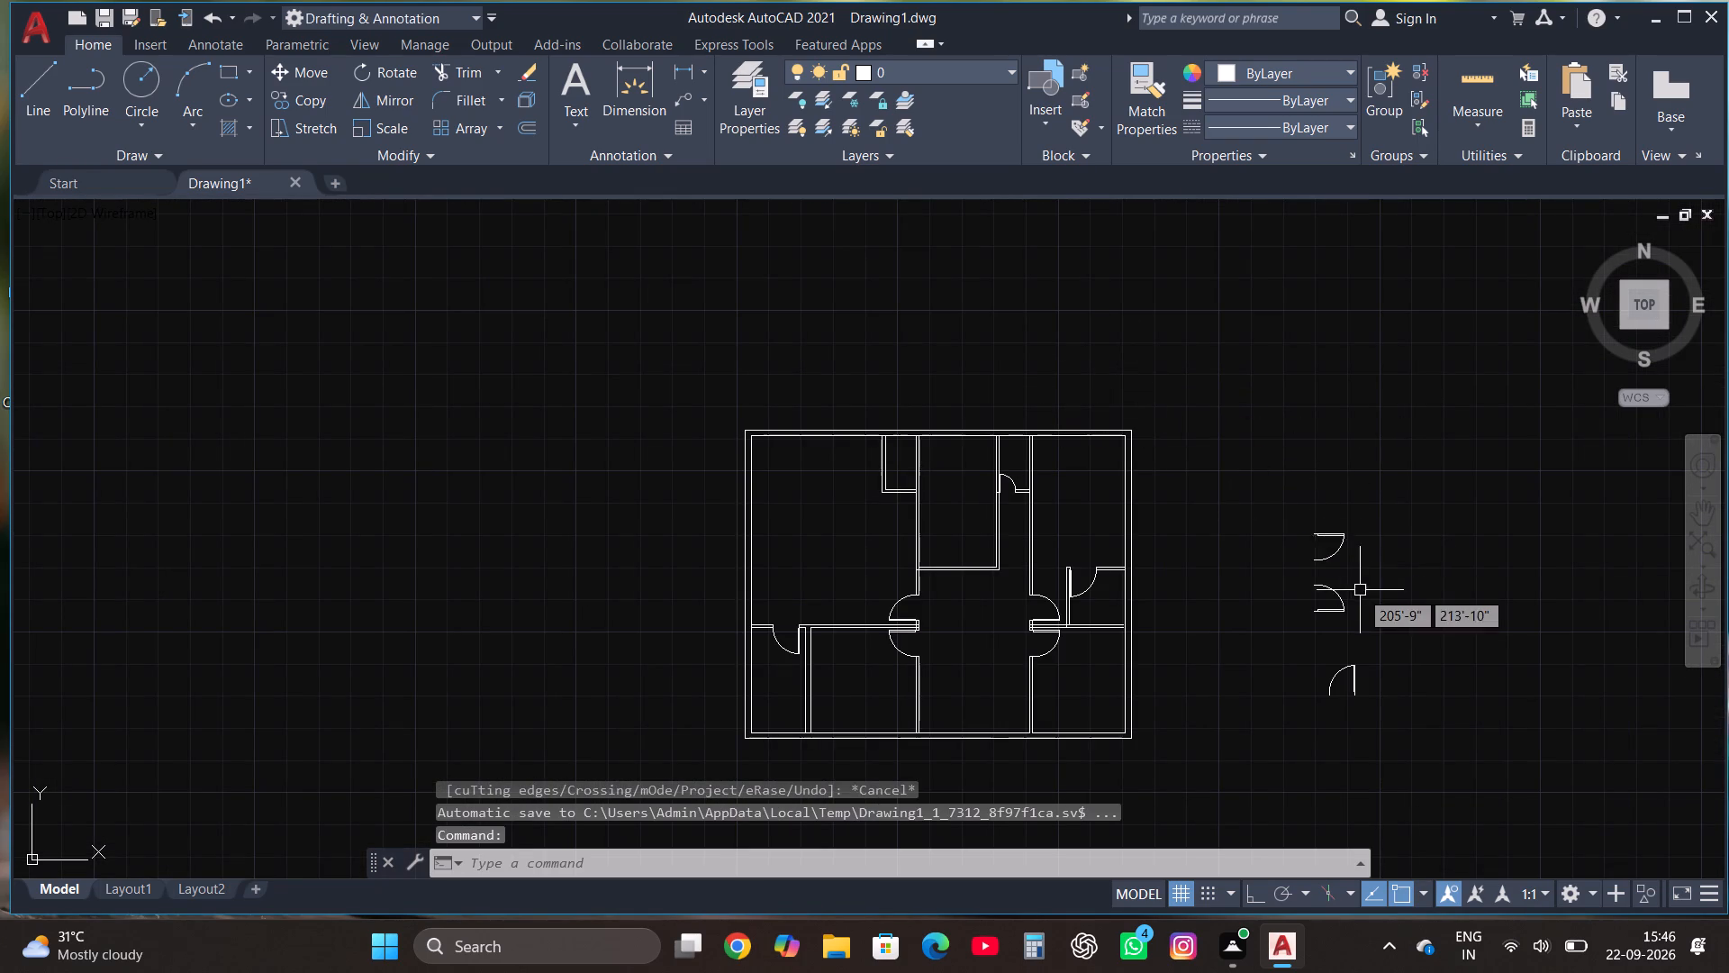
# Move the upper sideways spare door by its arc end onto the arc end of the spare door below, forming a double door.
pyautogui.scroll(2, 1360, 590)
pyautogui.click(1282, 519)
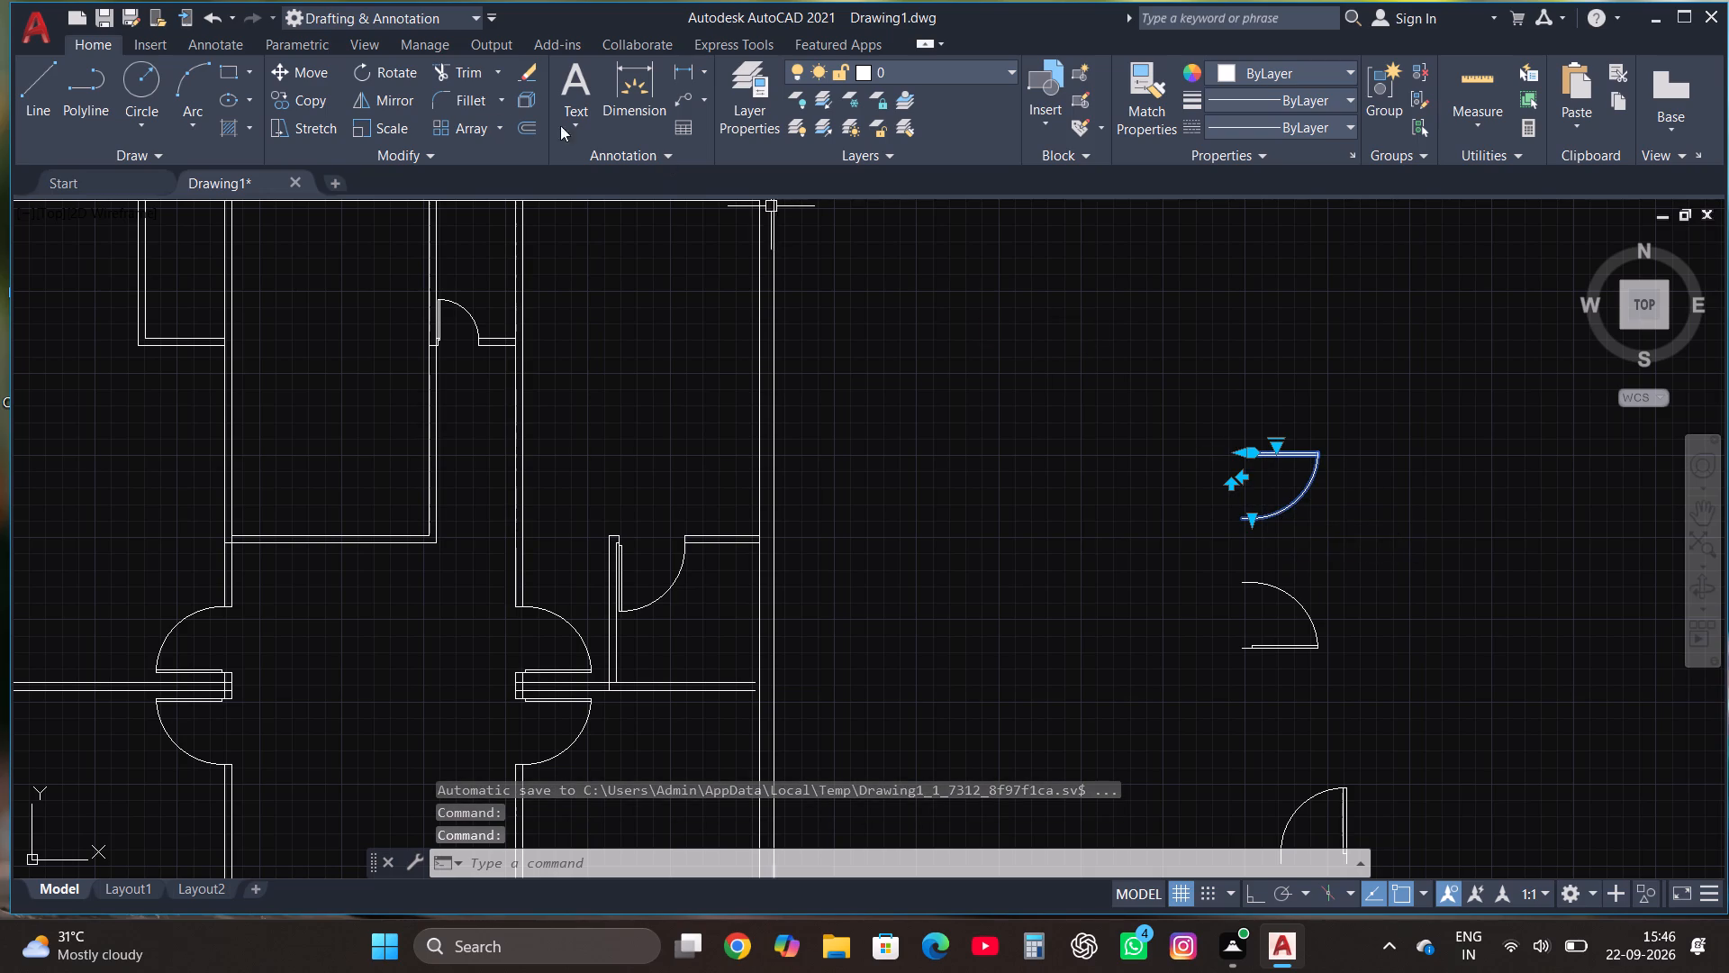
pyautogui.click(303, 74)
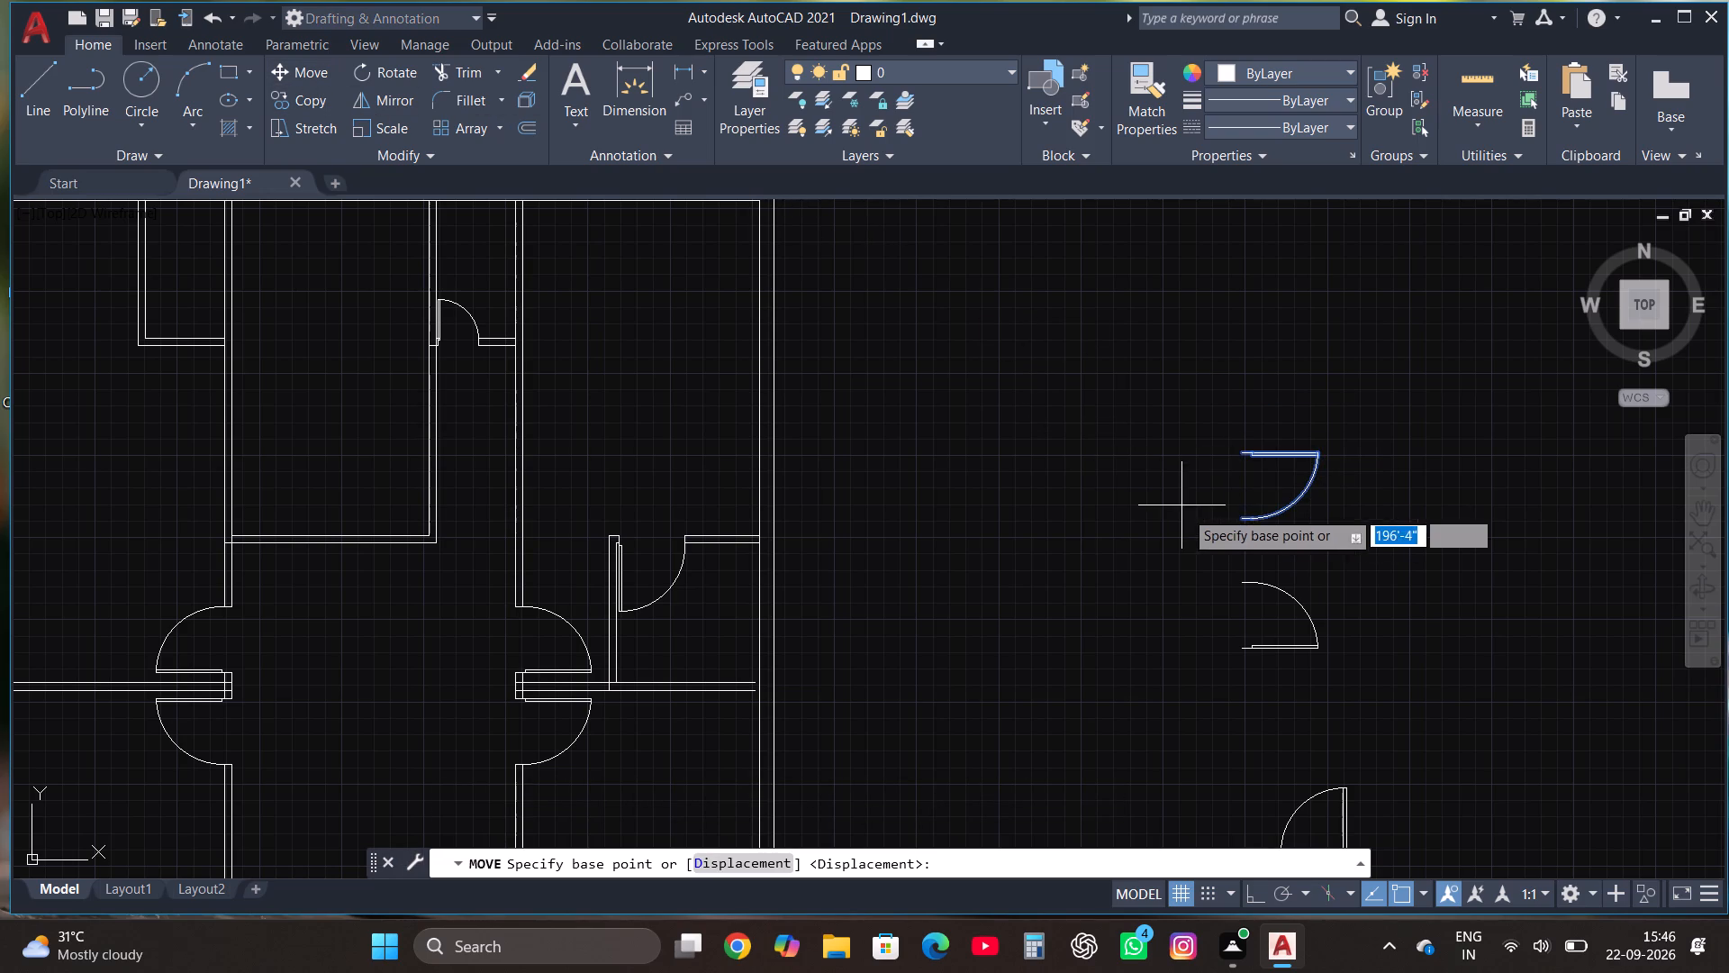
pyautogui.click(1239, 515)
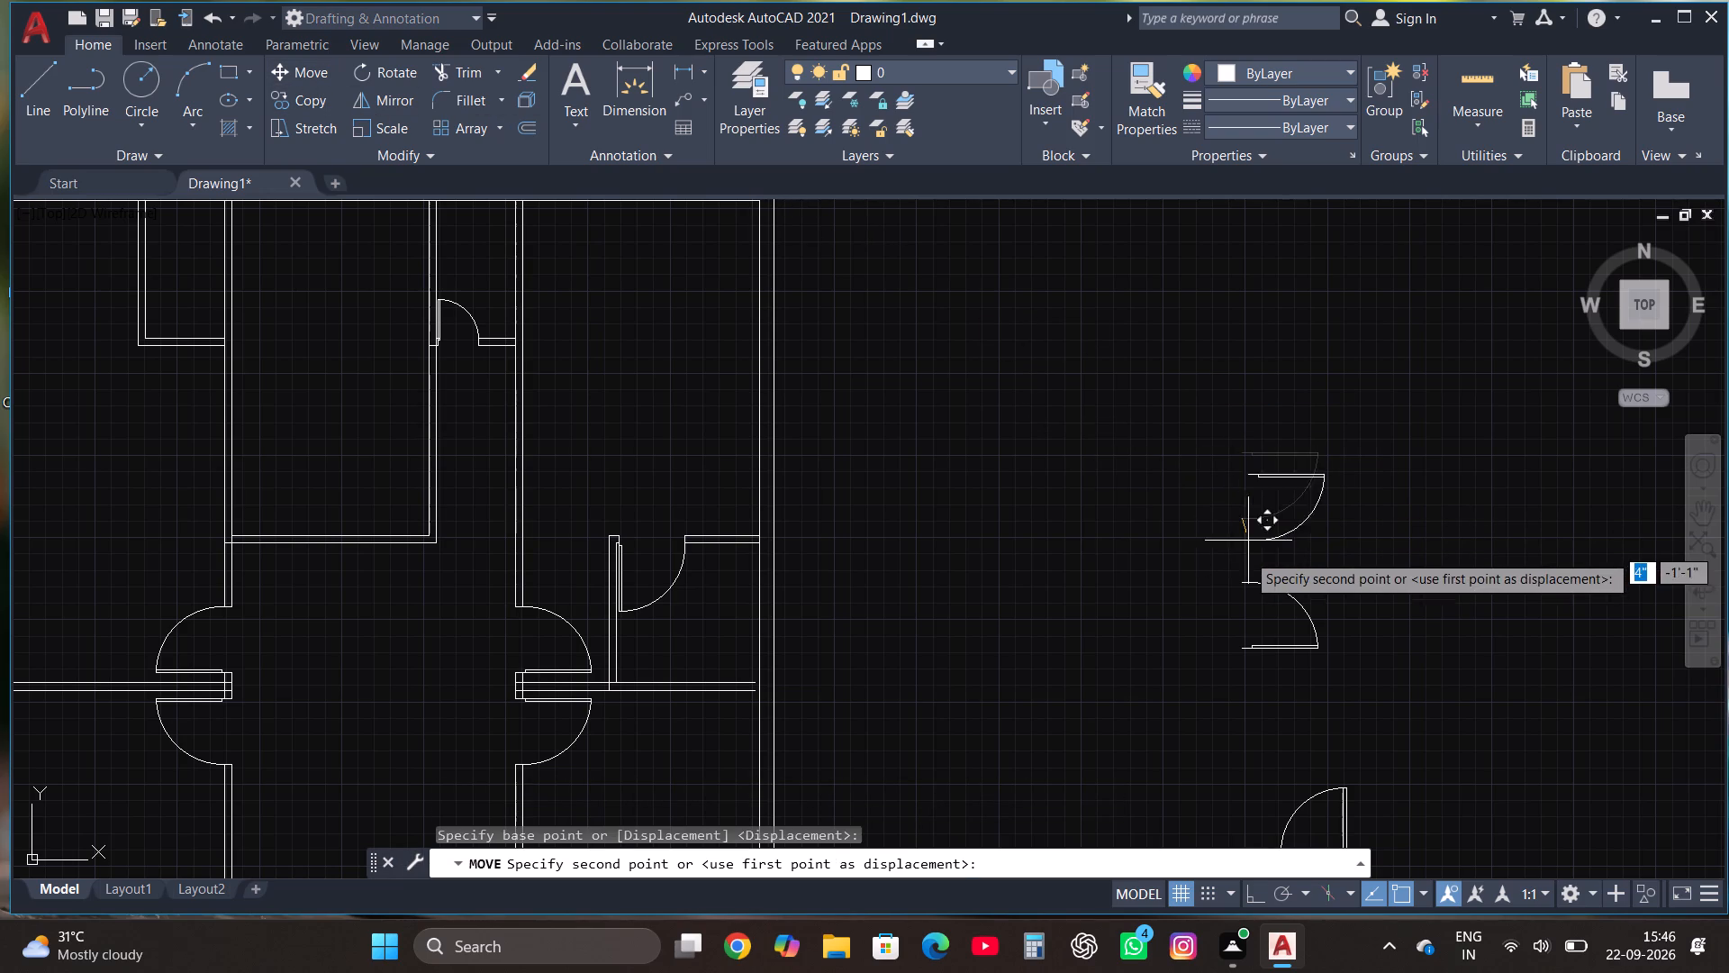
pyautogui.click(1243, 583)
# Scale both leaves of the double door down from the lower hinge end to about 70 percent of their size.
pyautogui.scroll(-1, 1240, 482)
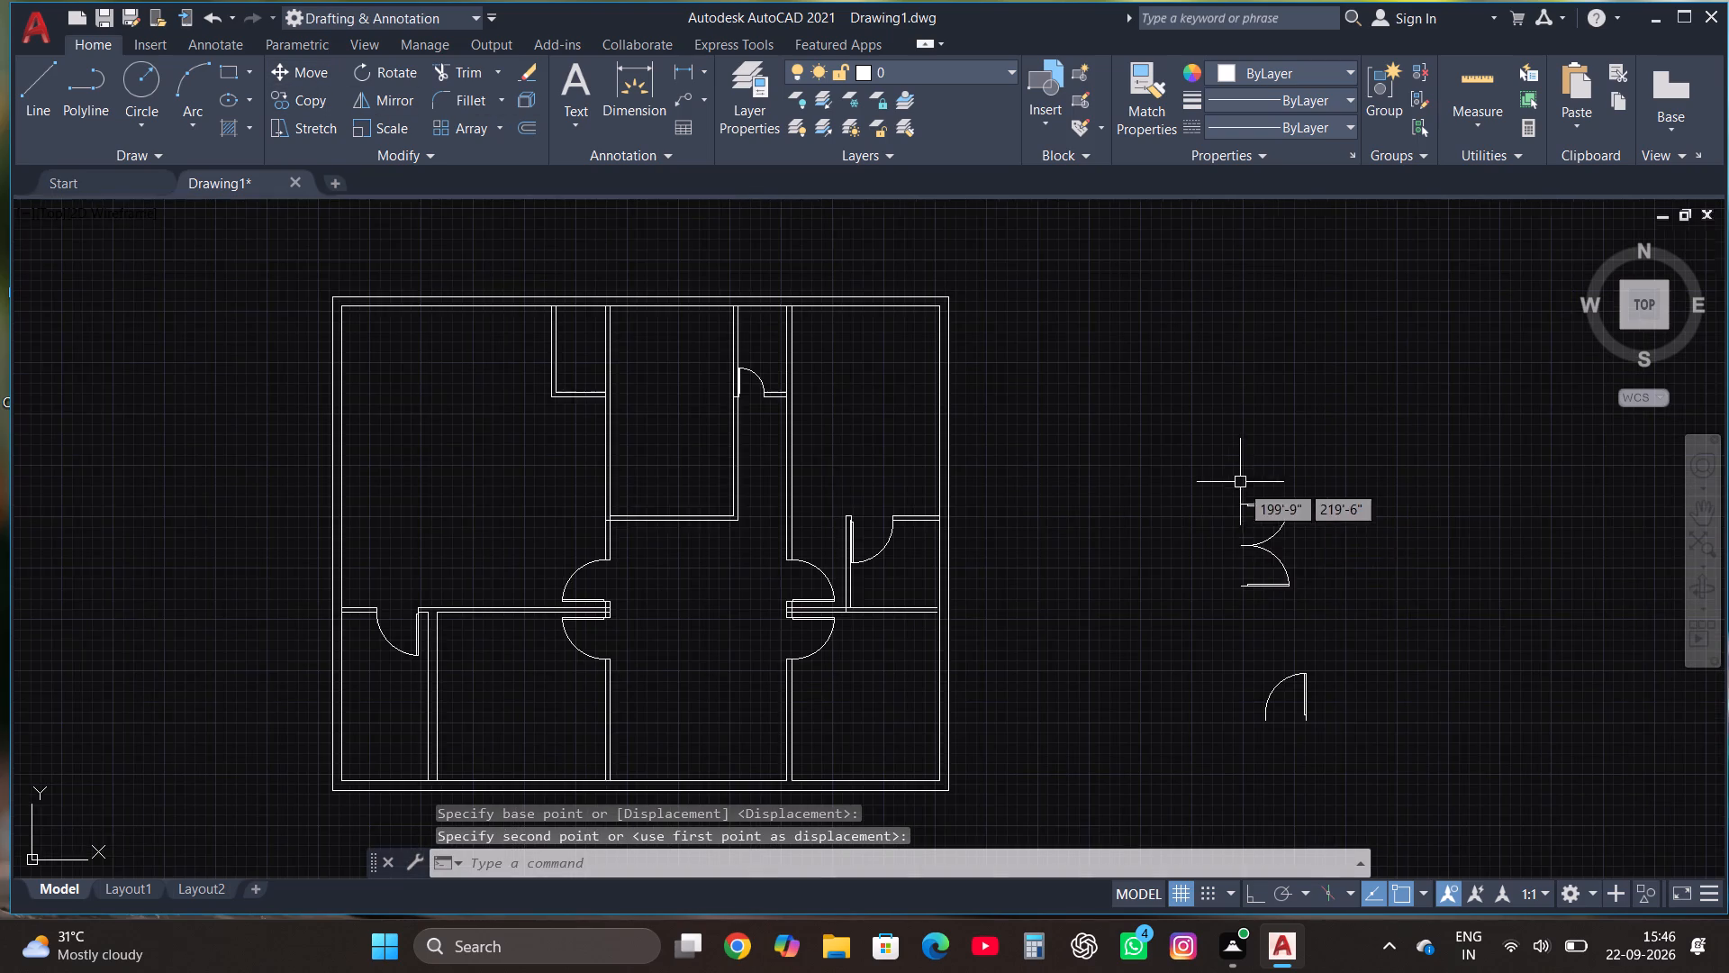
pyautogui.scroll(2, 1289, 574)
pyautogui.click(1063, 658)
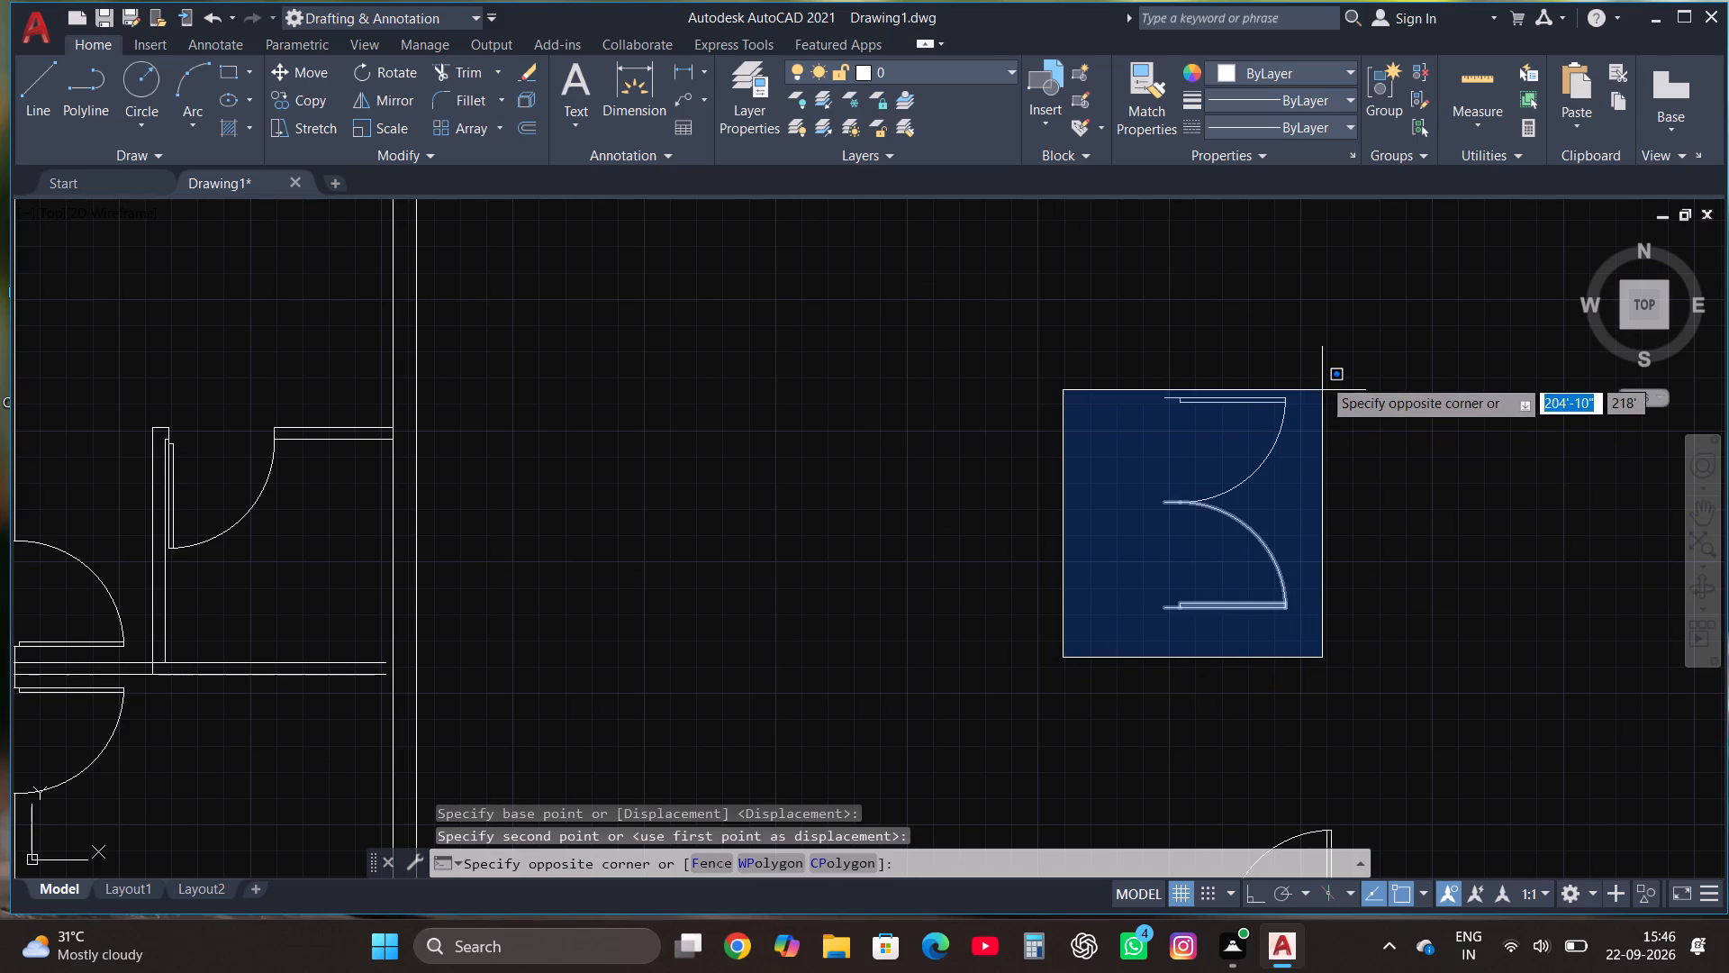
pyautogui.click(1335, 367)
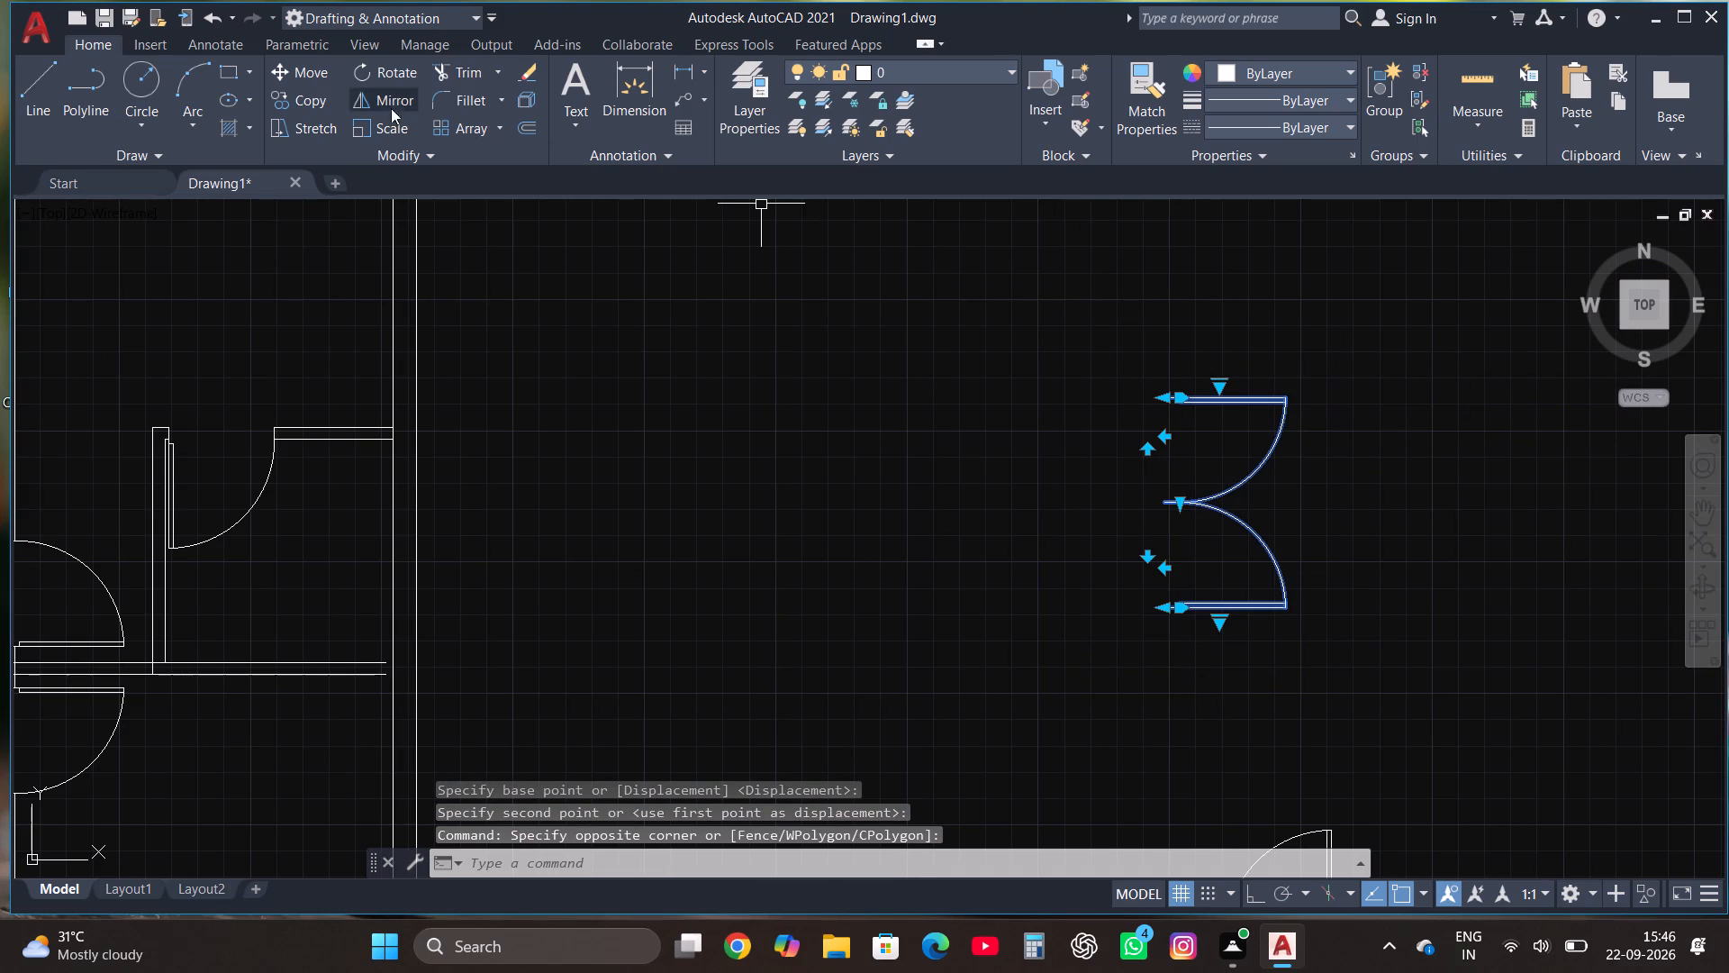
pyautogui.click(403, 126)
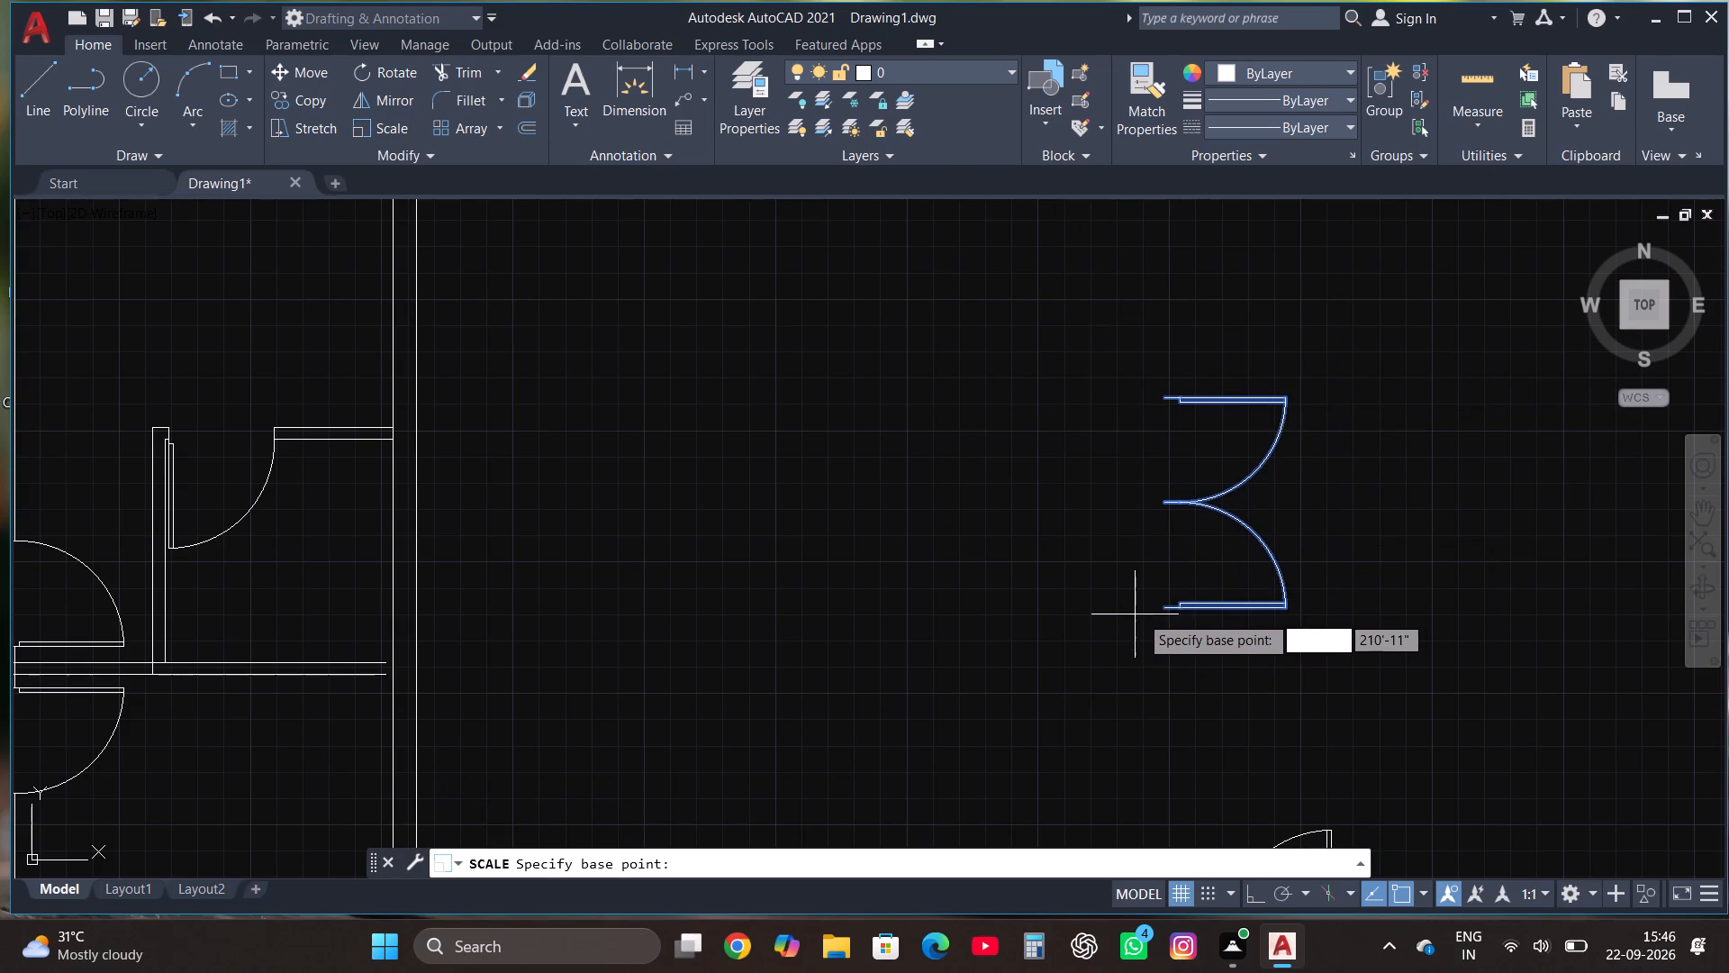
pyautogui.click(1165, 605)
pyautogui.click(1197, 541)
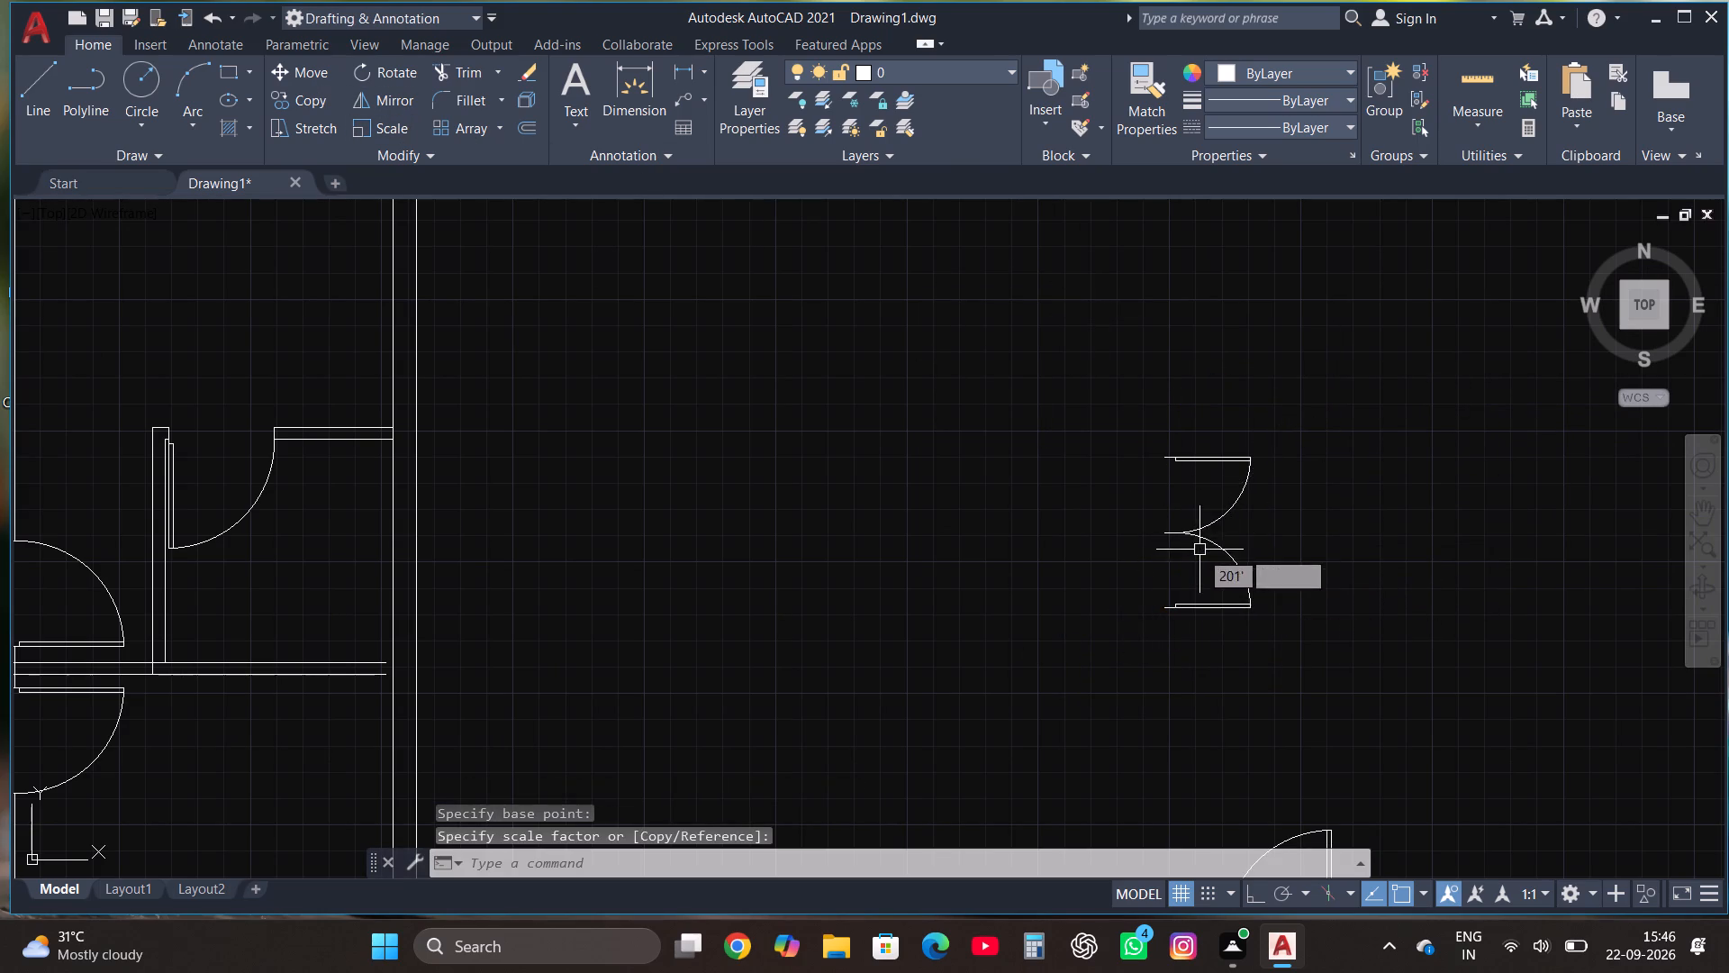
# Move the spare double door onto the partition on the lower-left room's right side.
pyautogui.scroll(-2, 1199, 550)
pyautogui.click(1128, 621)
pyautogui.click(1260, 459)
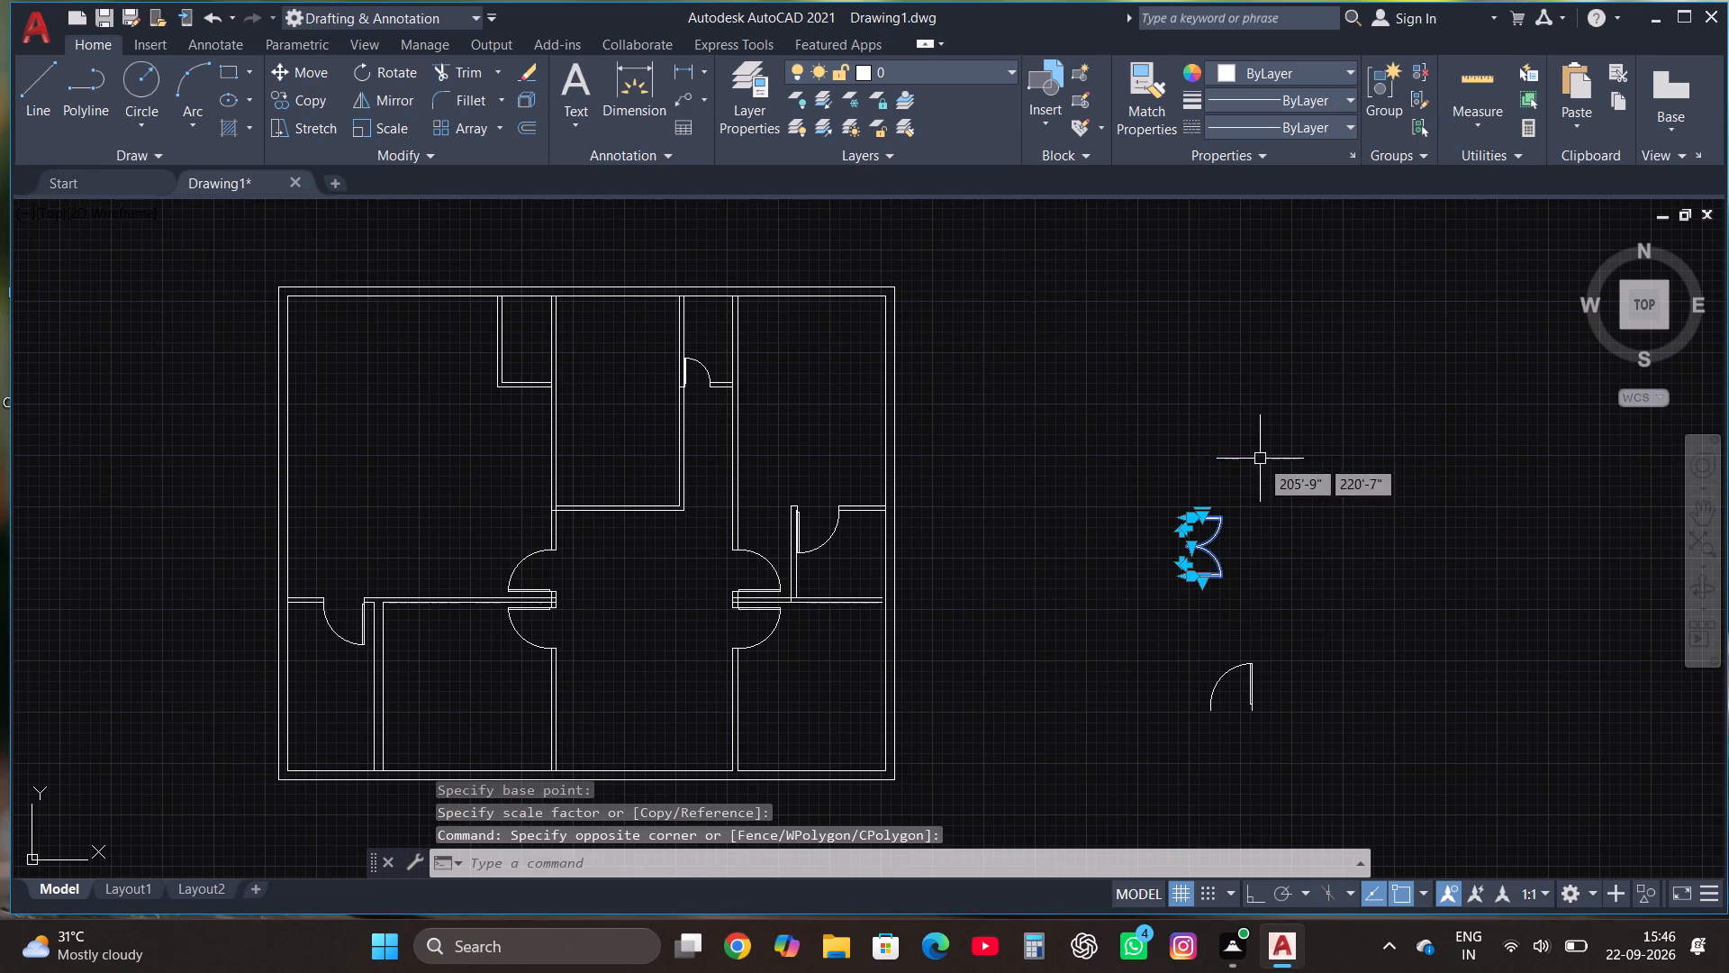
pyautogui.click(299, 77)
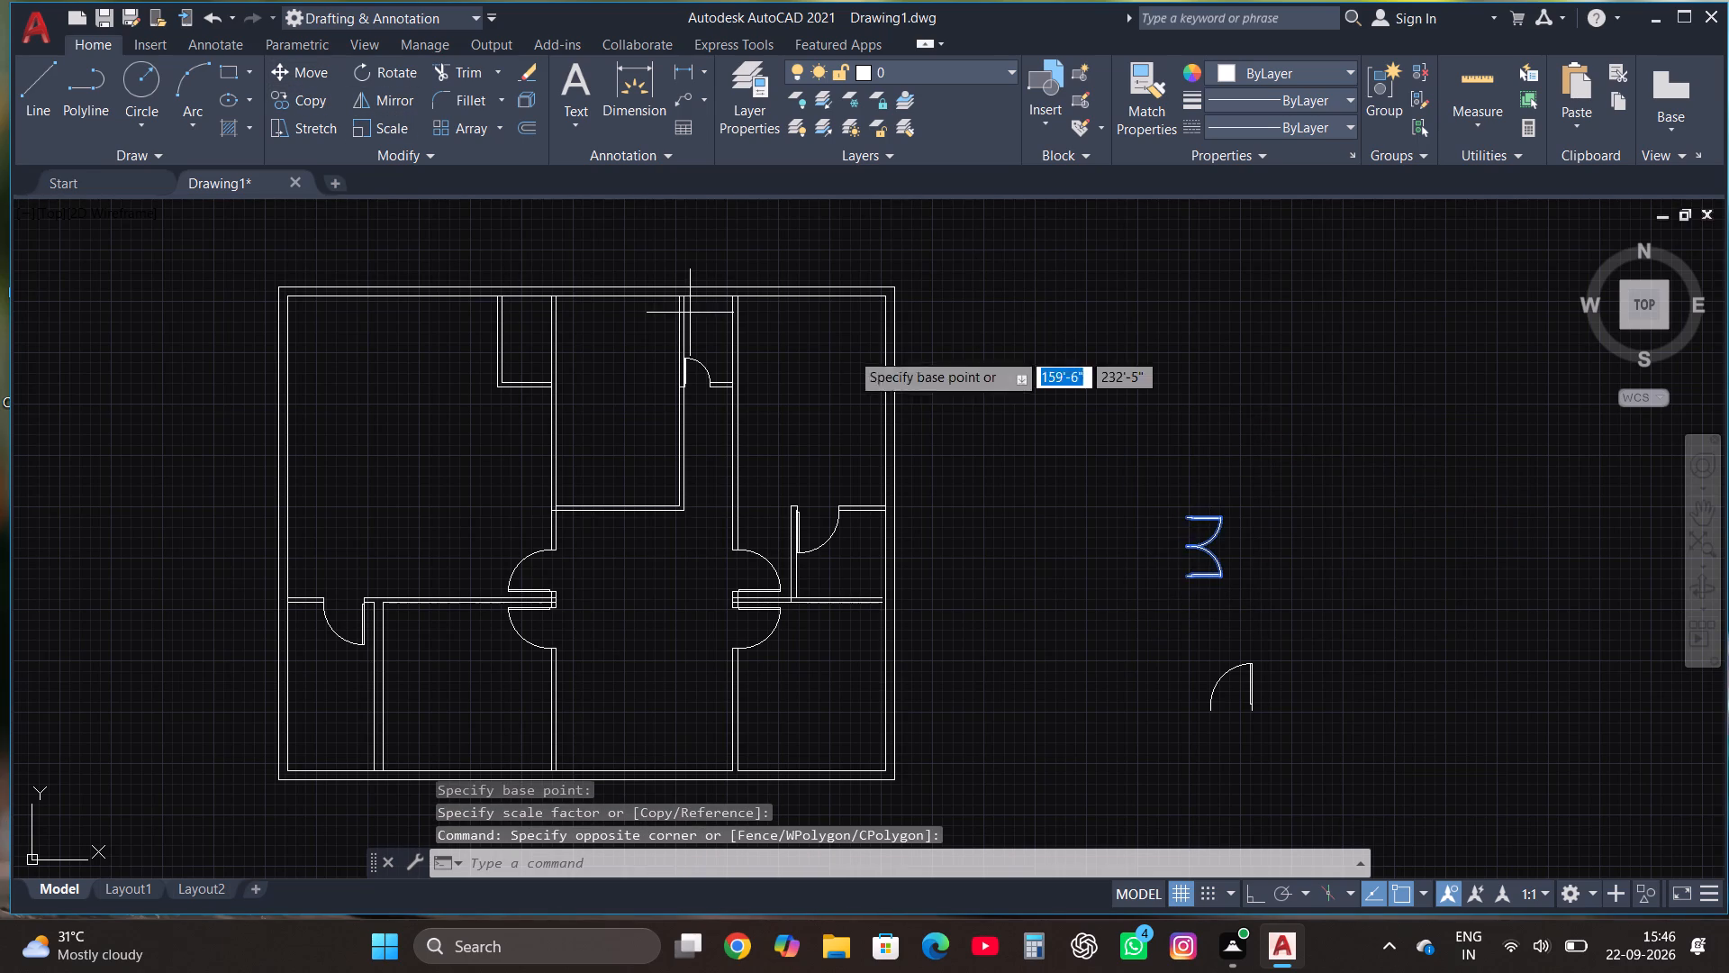
pyautogui.scroll(3, 1238, 613)
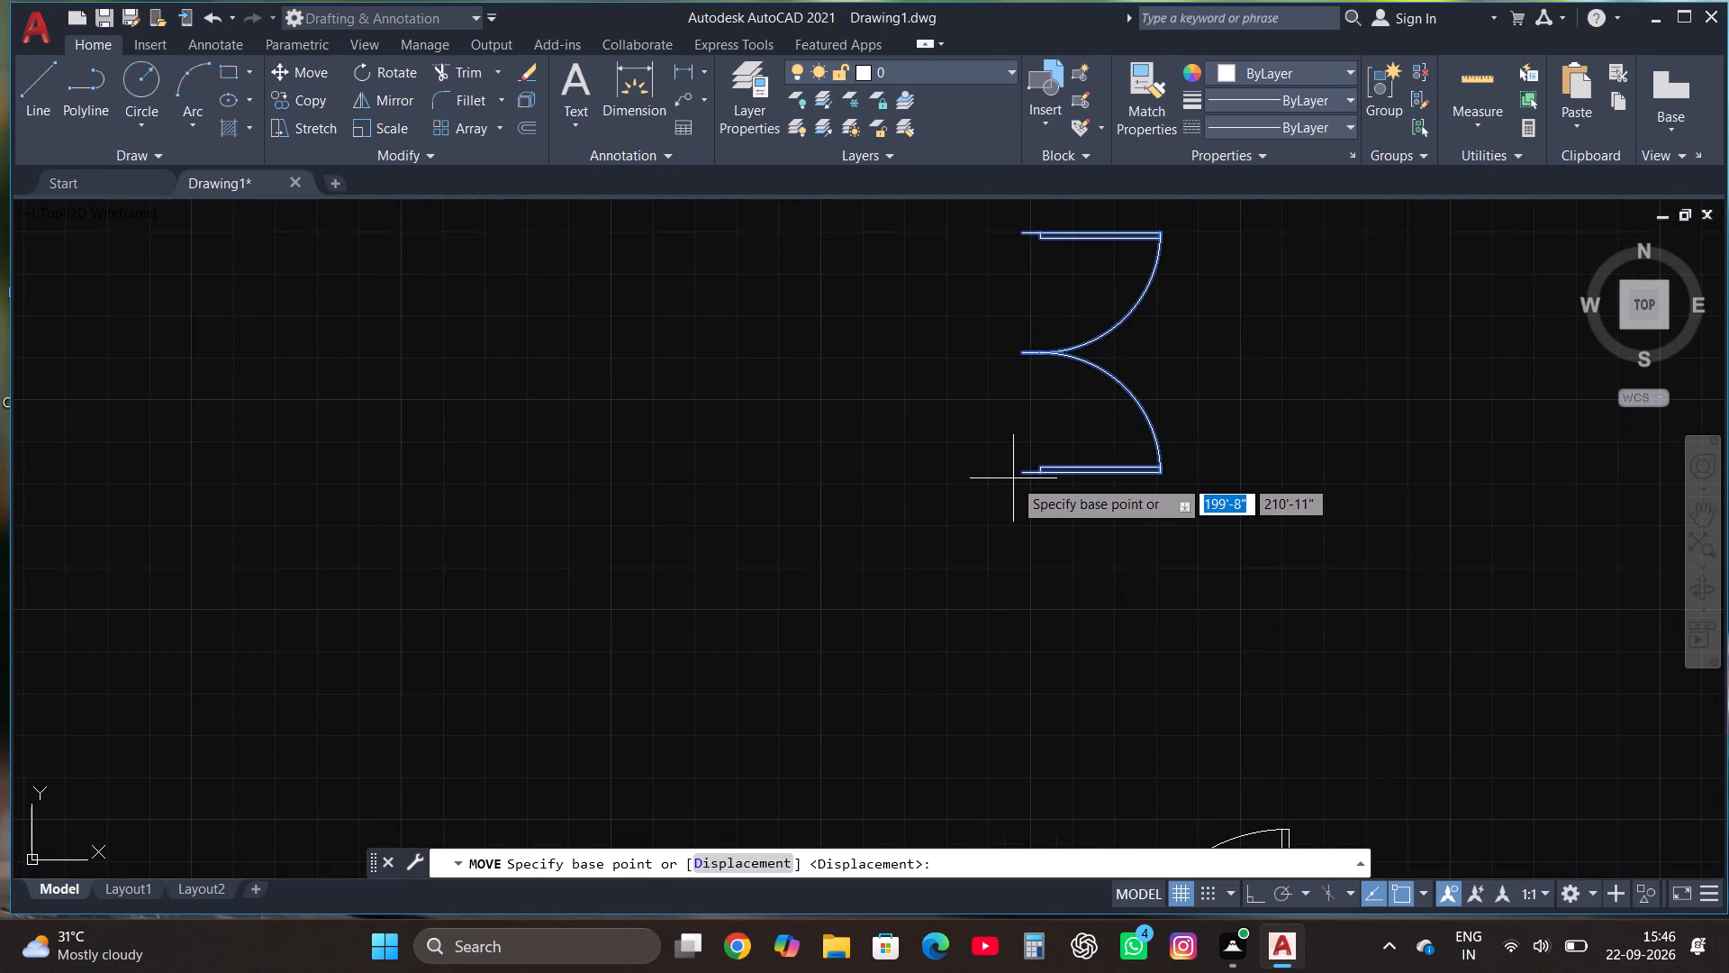
pyautogui.click(1067, 517)
pyautogui.scroll(-5, 1219, 518)
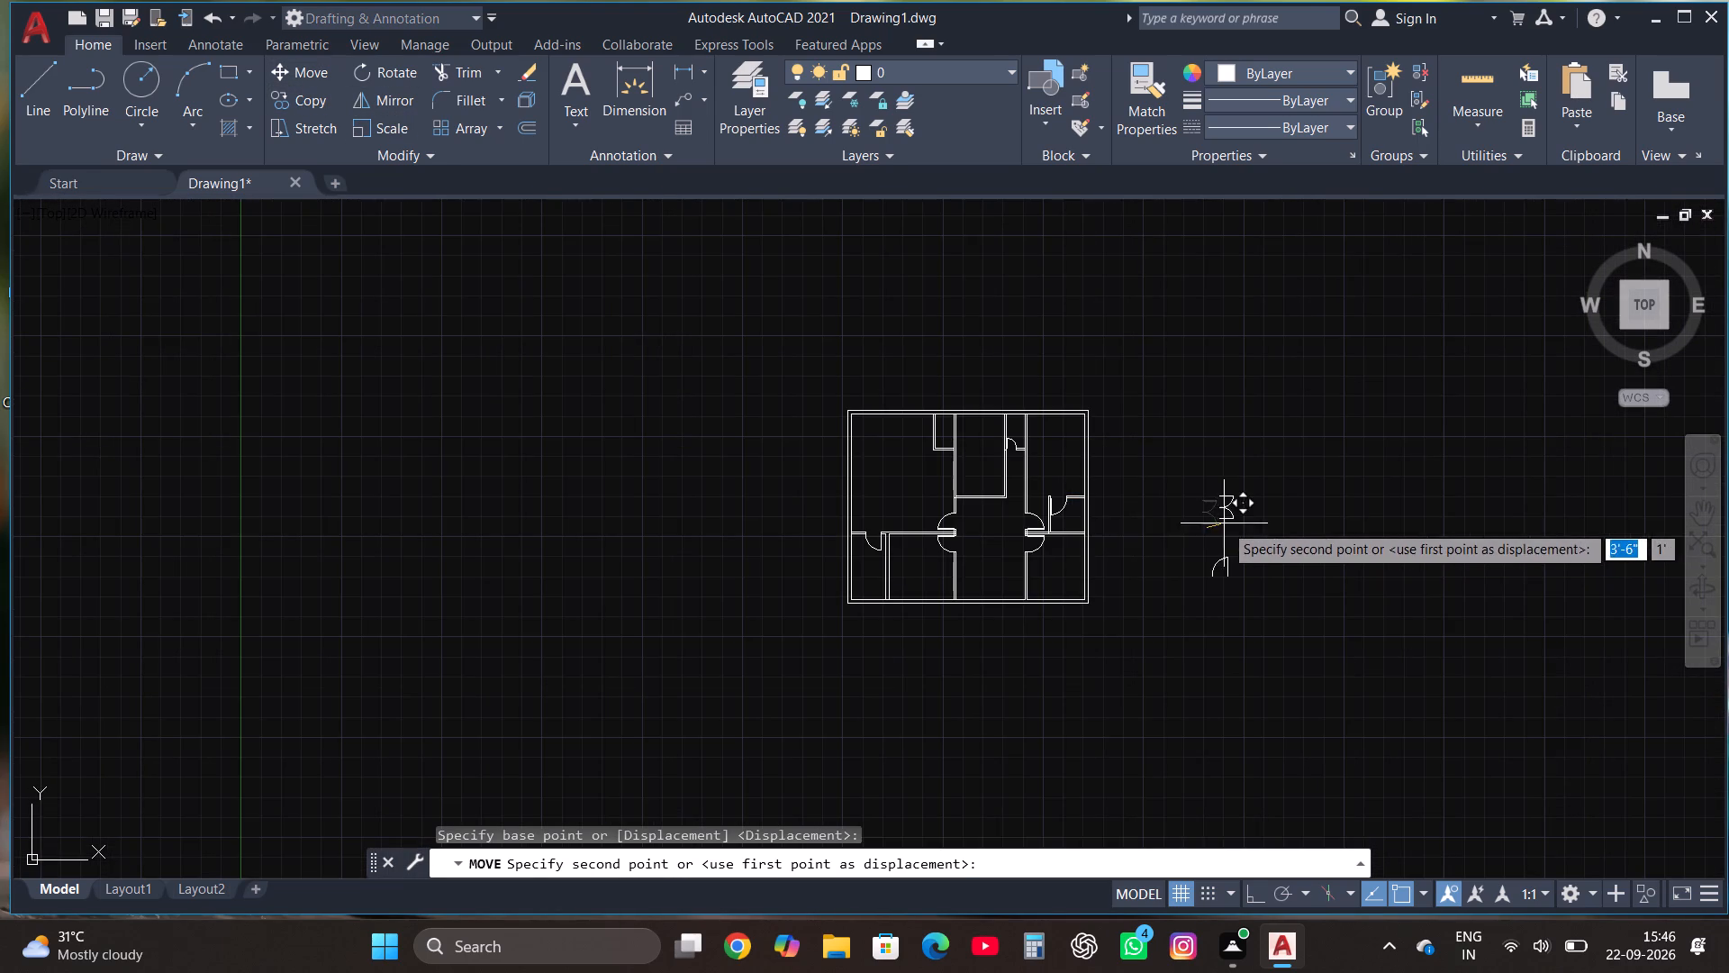
pyautogui.scroll(-1, 1041, 566)
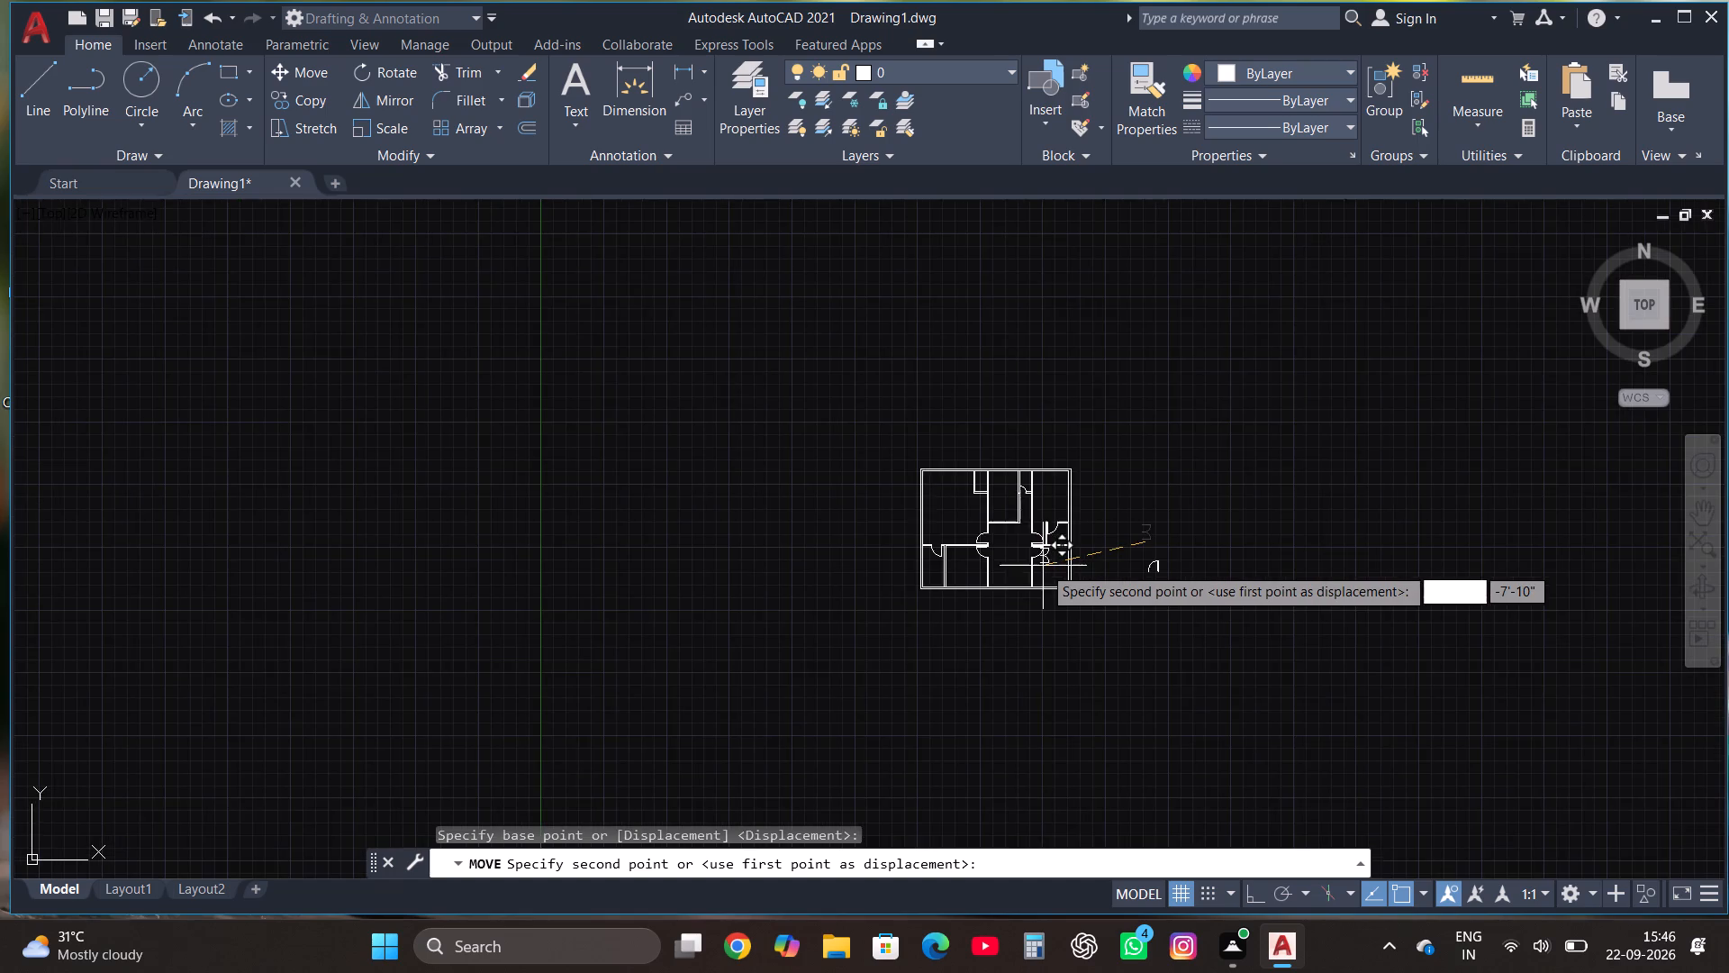
pyautogui.scroll(4, 960, 575)
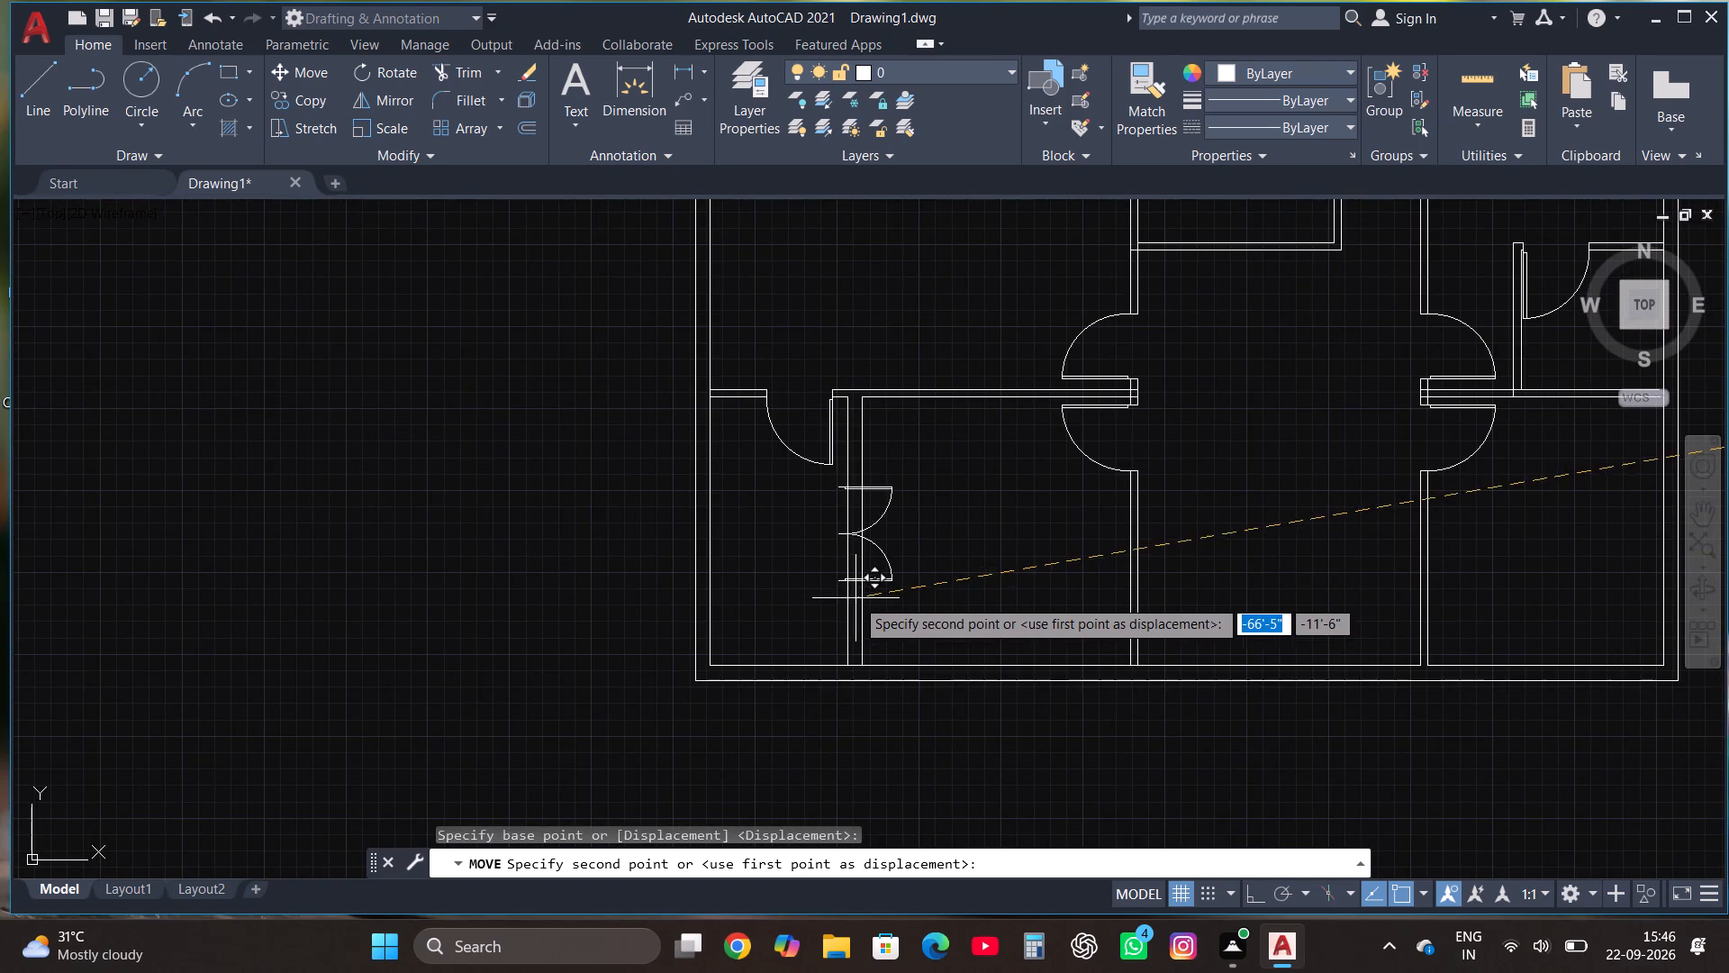
pyautogui.click(860, 603)
# Move the double door by its upper hinge end onto the left line of the lower-left room's right partition.
pyautogui.scroll(1, 891, 572)
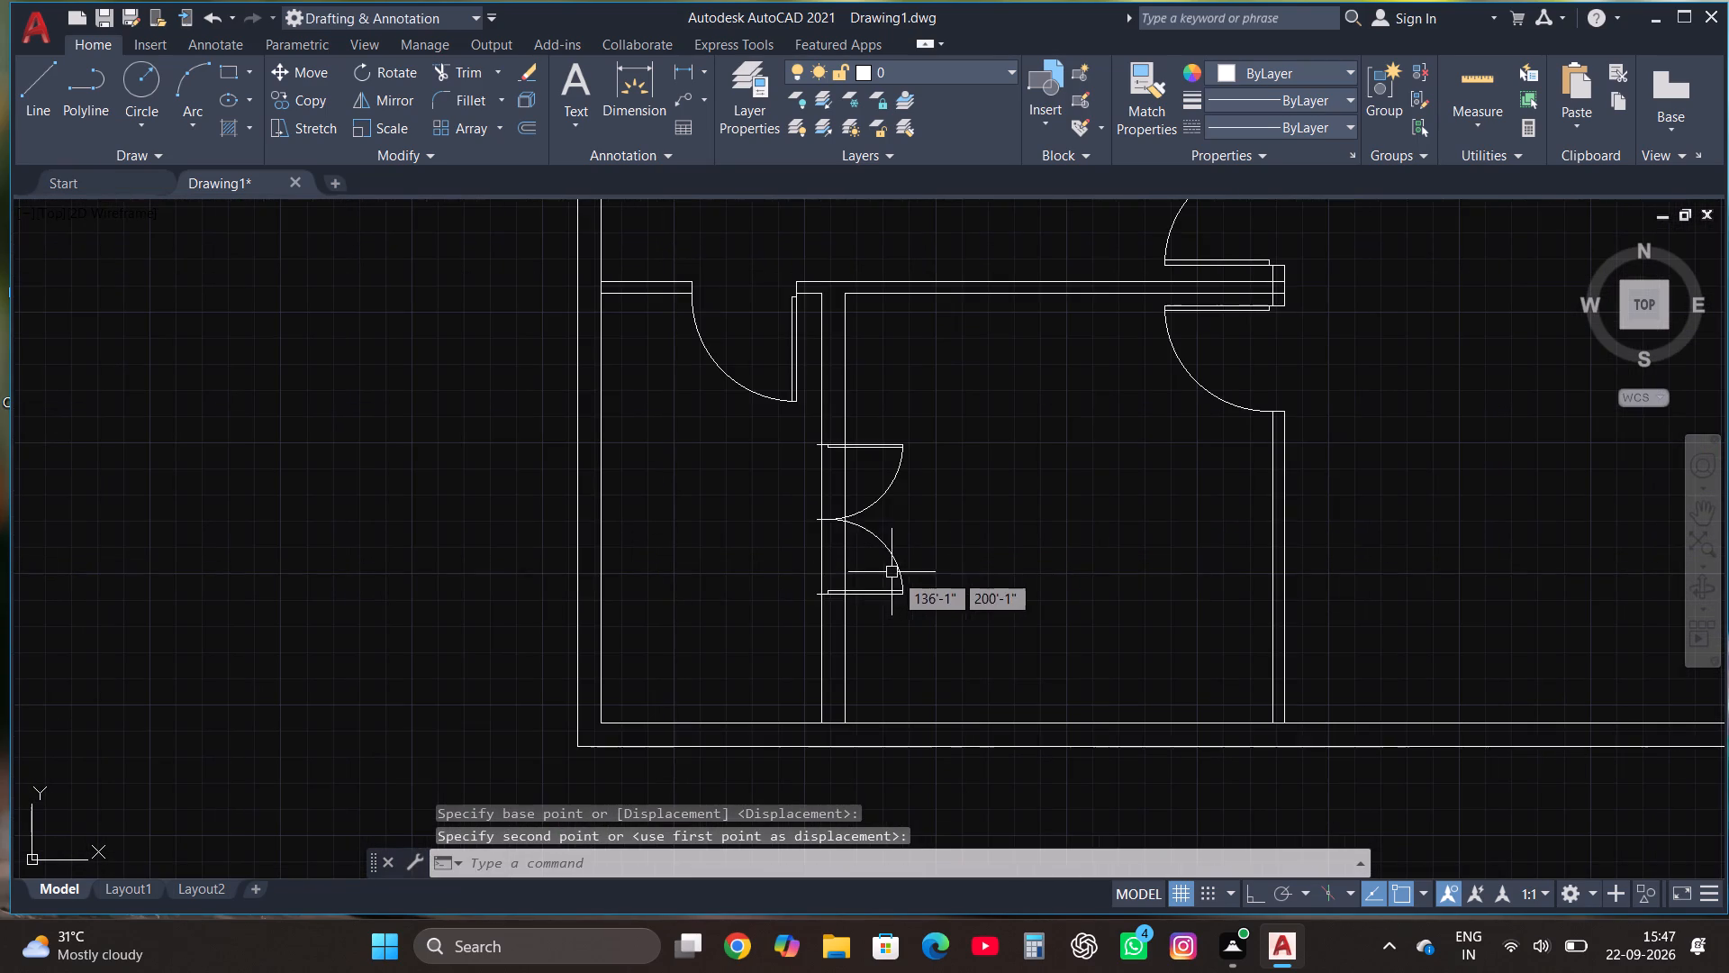
pyautogui.click(884, 563)
pyautogui.click(863, 503)
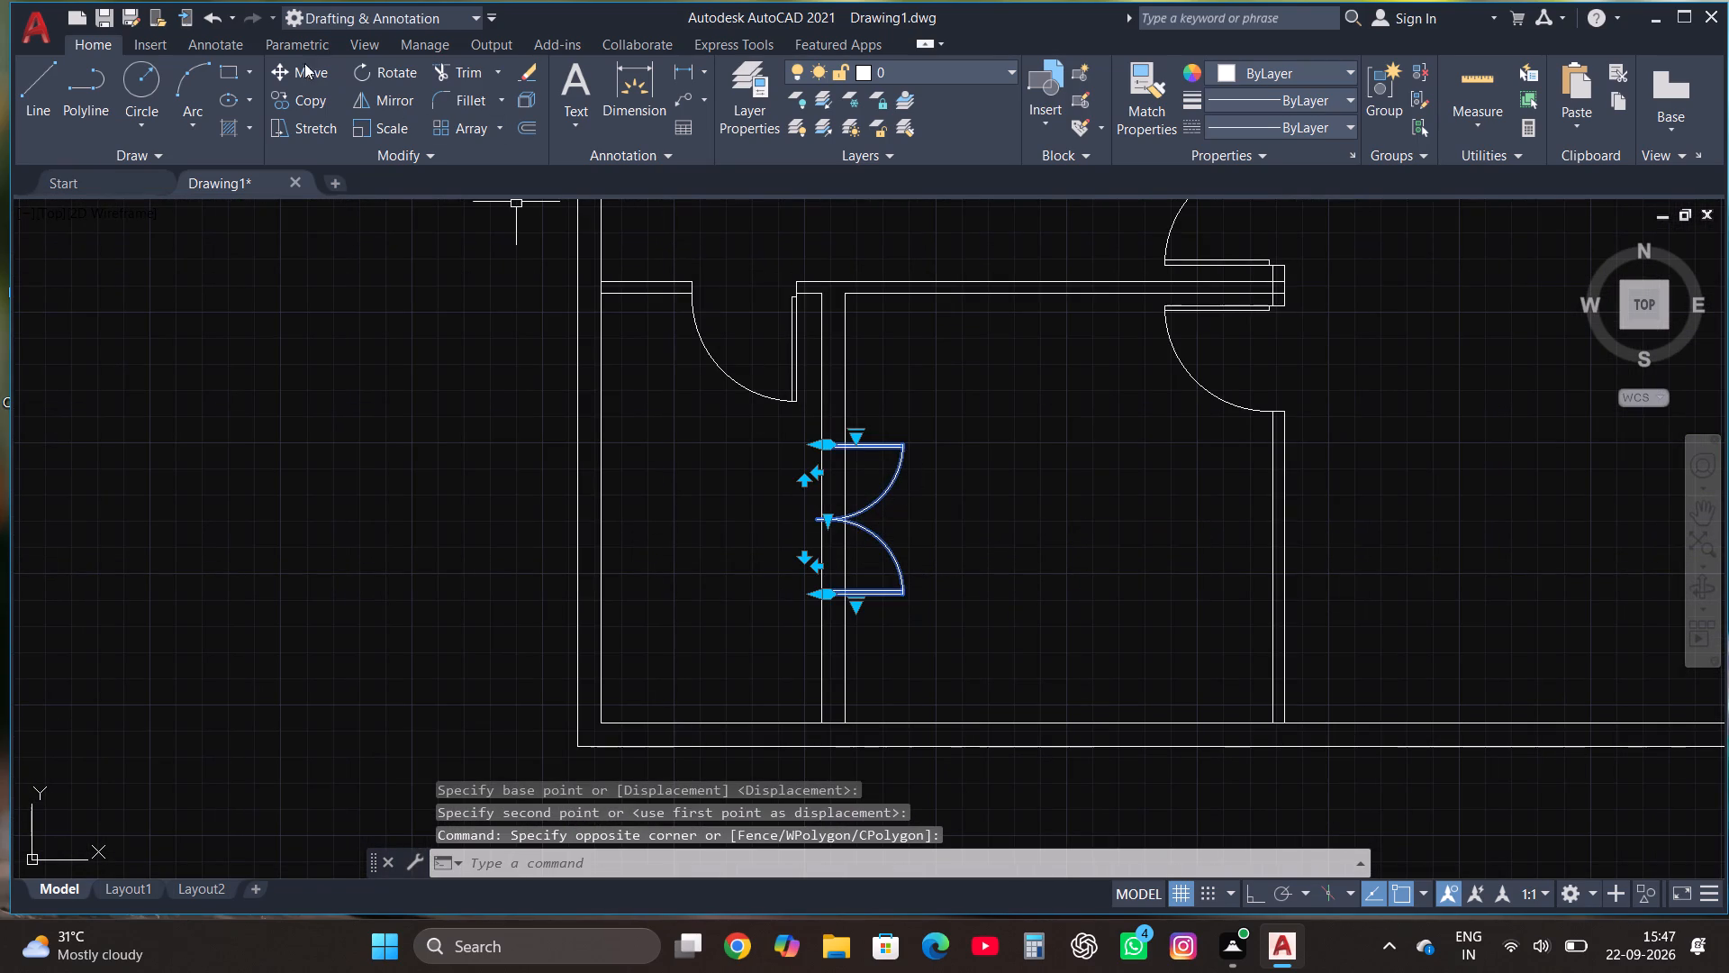
pyautogui.click(303, 77)
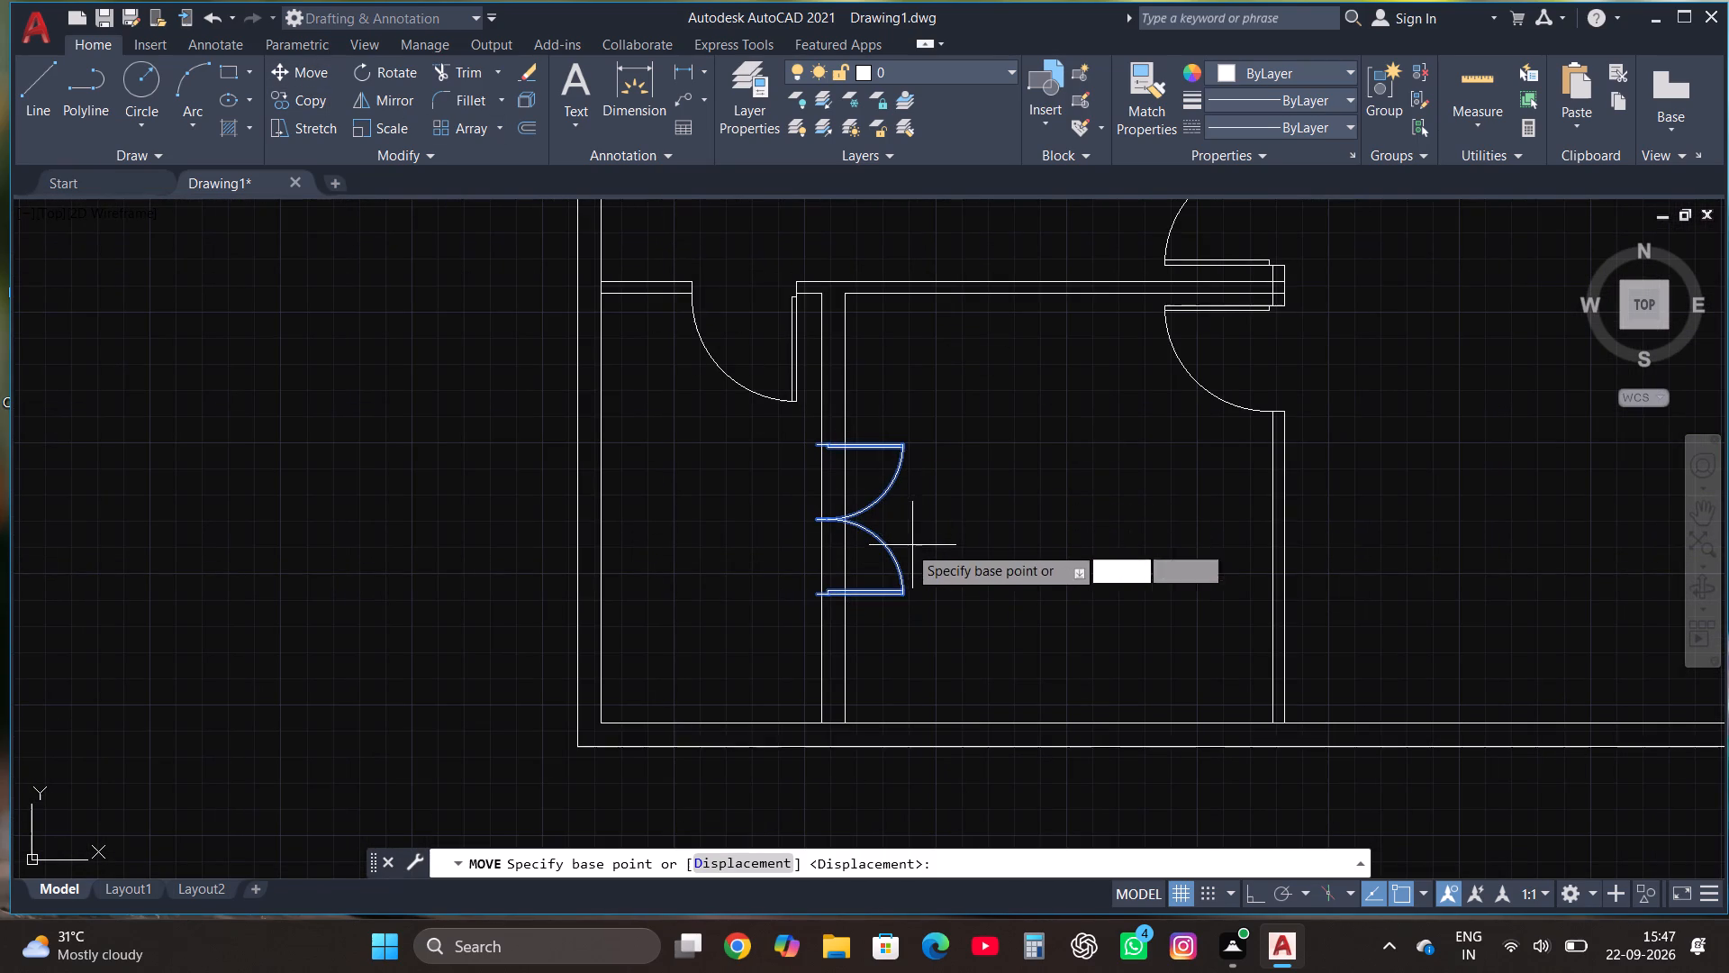
pyautogui.scroll(1, 864, 488)
pyautogui.click(786, 417)
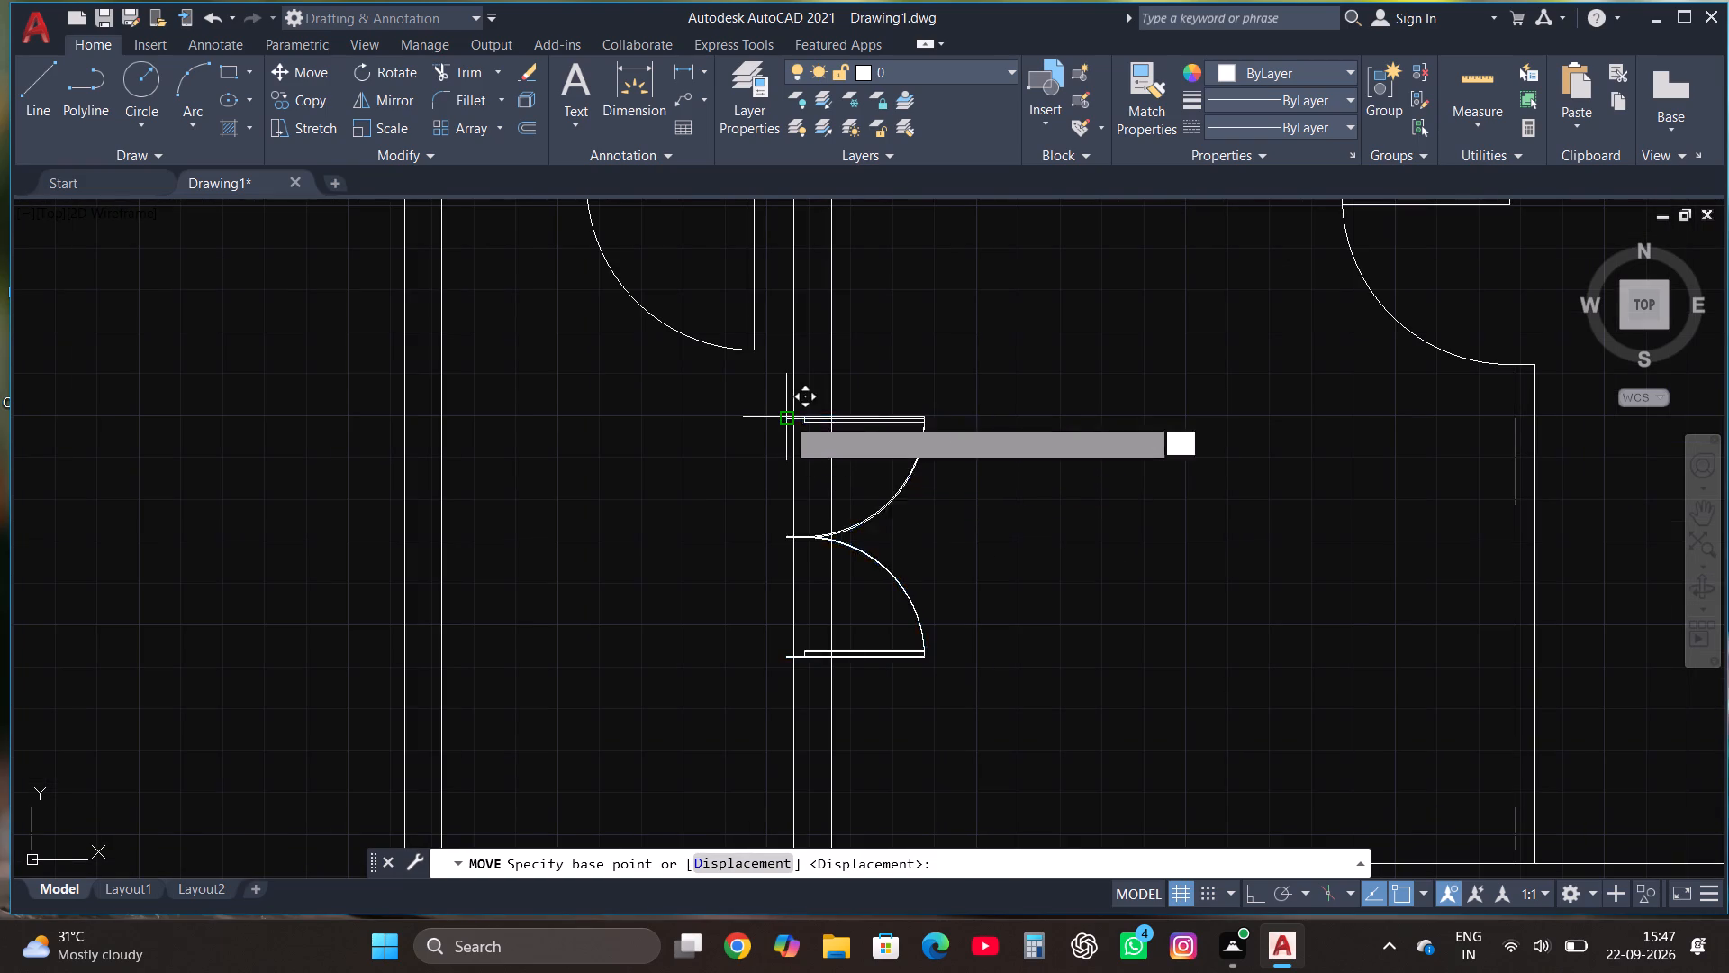
pyautogui.click(793, 441)
# Copy the small top room's door by its hinge end into the bottom wall of the small enclosure in the upper-left room.
pyautogui.scroll(-3, 896, 390)
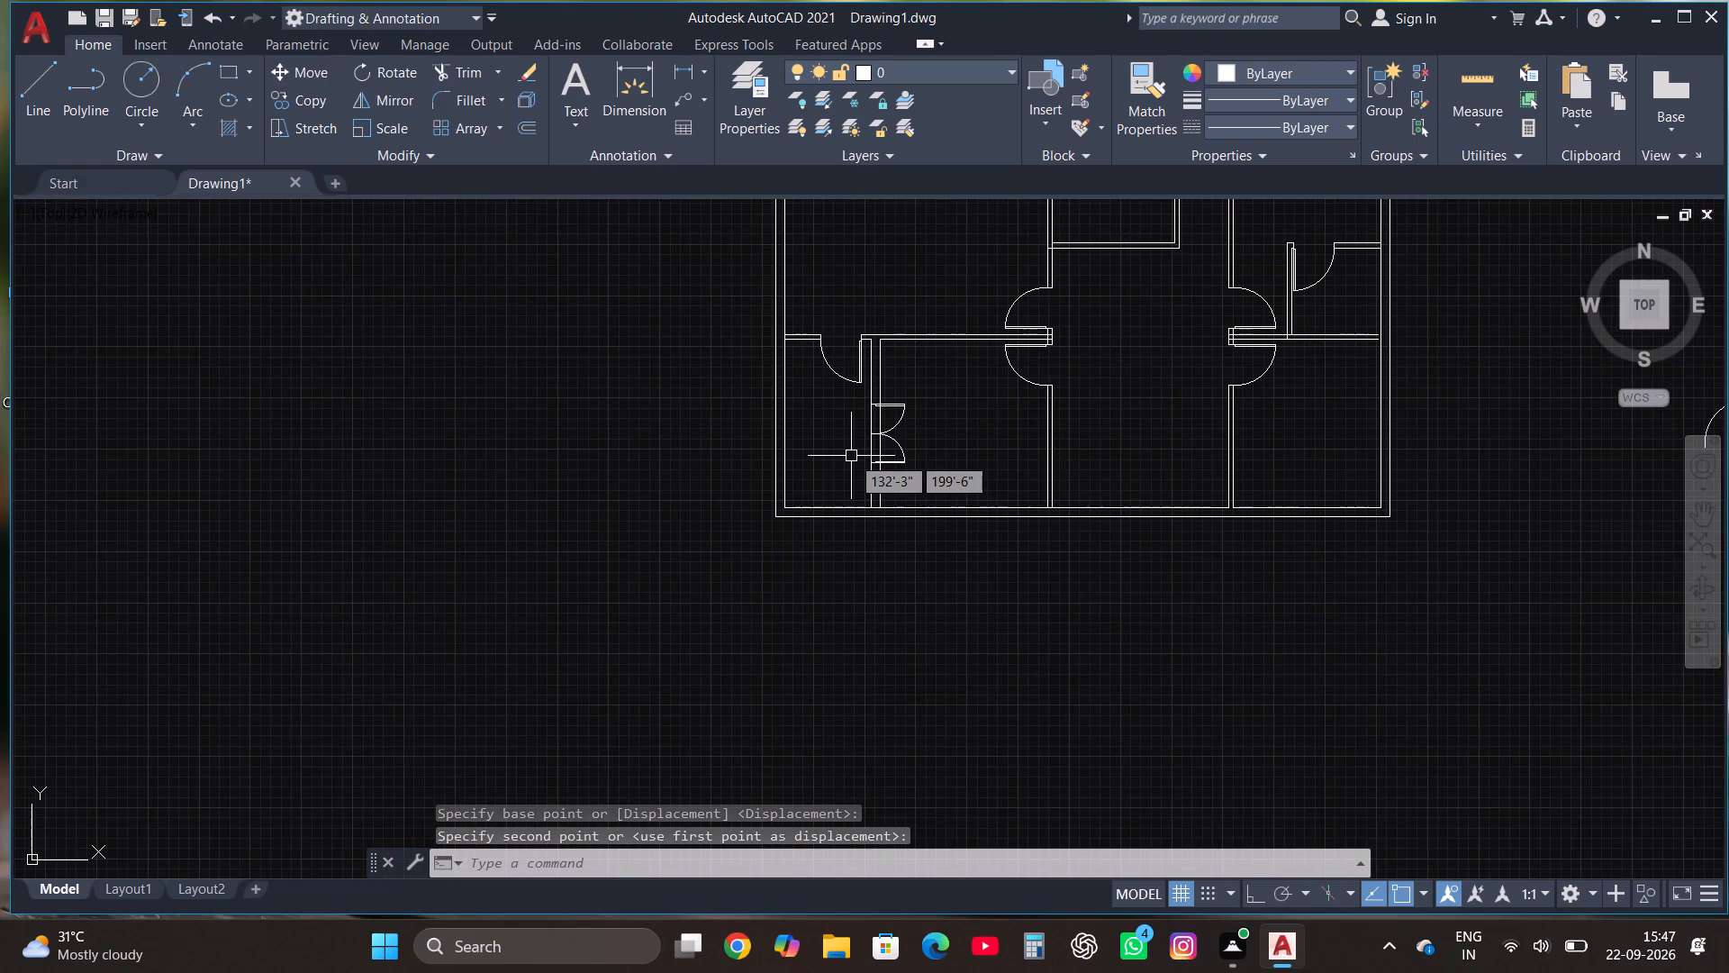
pyautogui.scroll(-1, 868, 496)
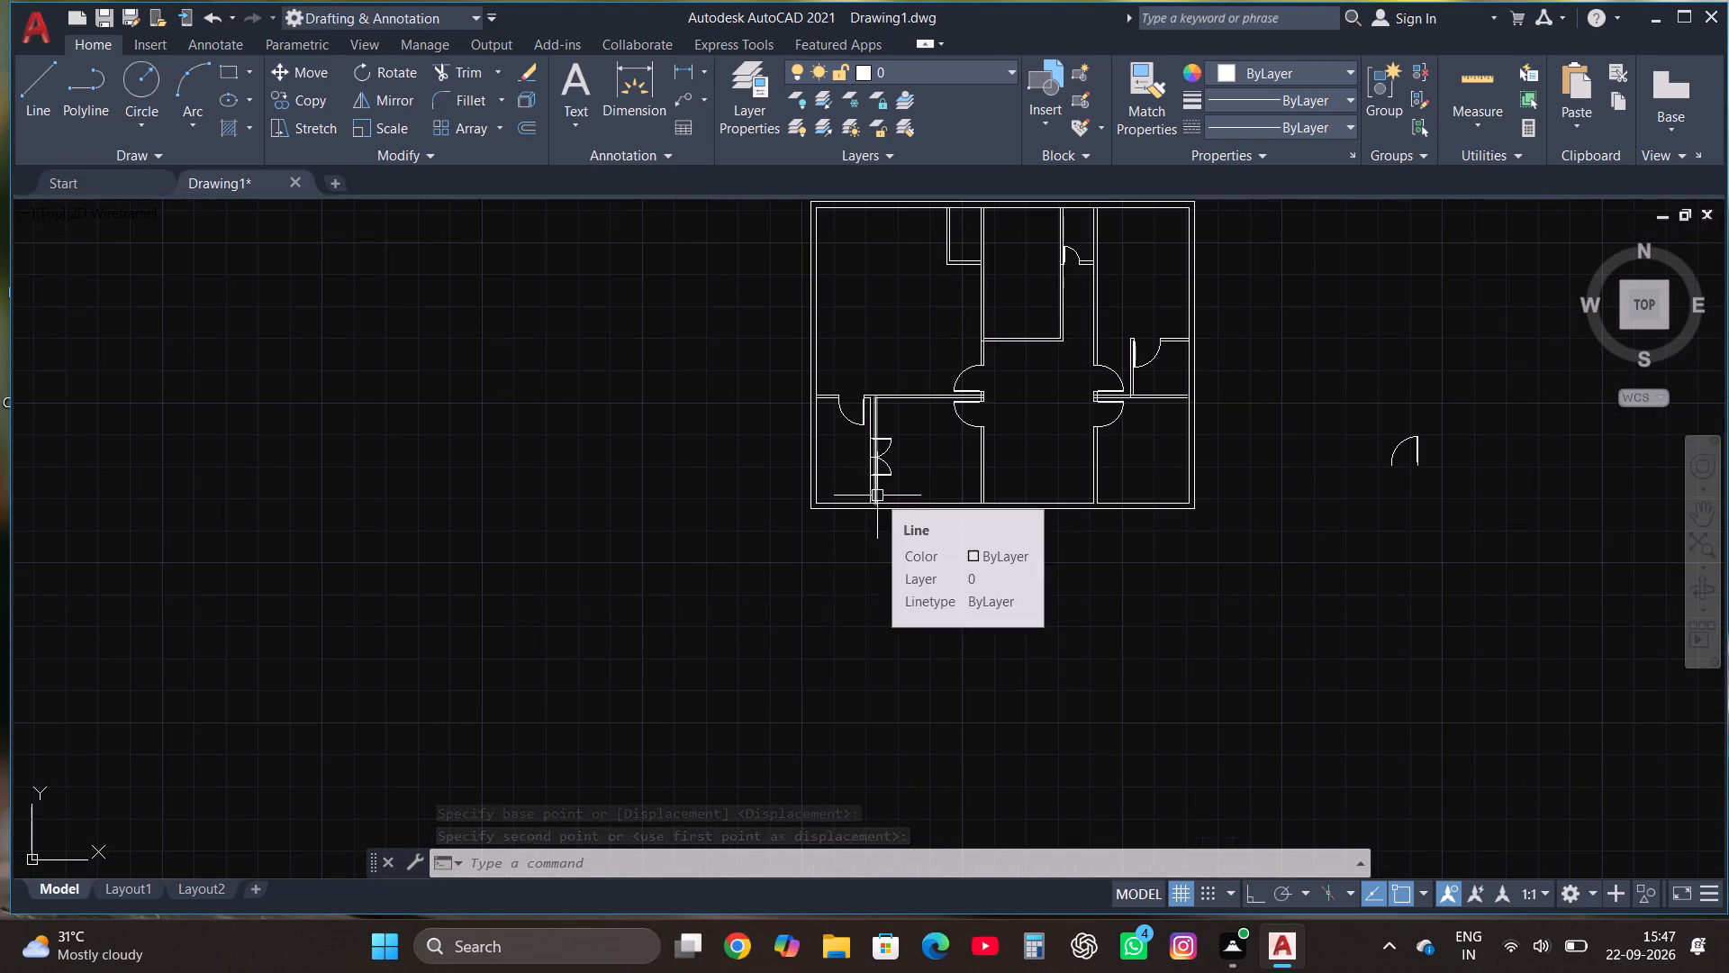
pyautogui.scroll(-1, 926, 565)
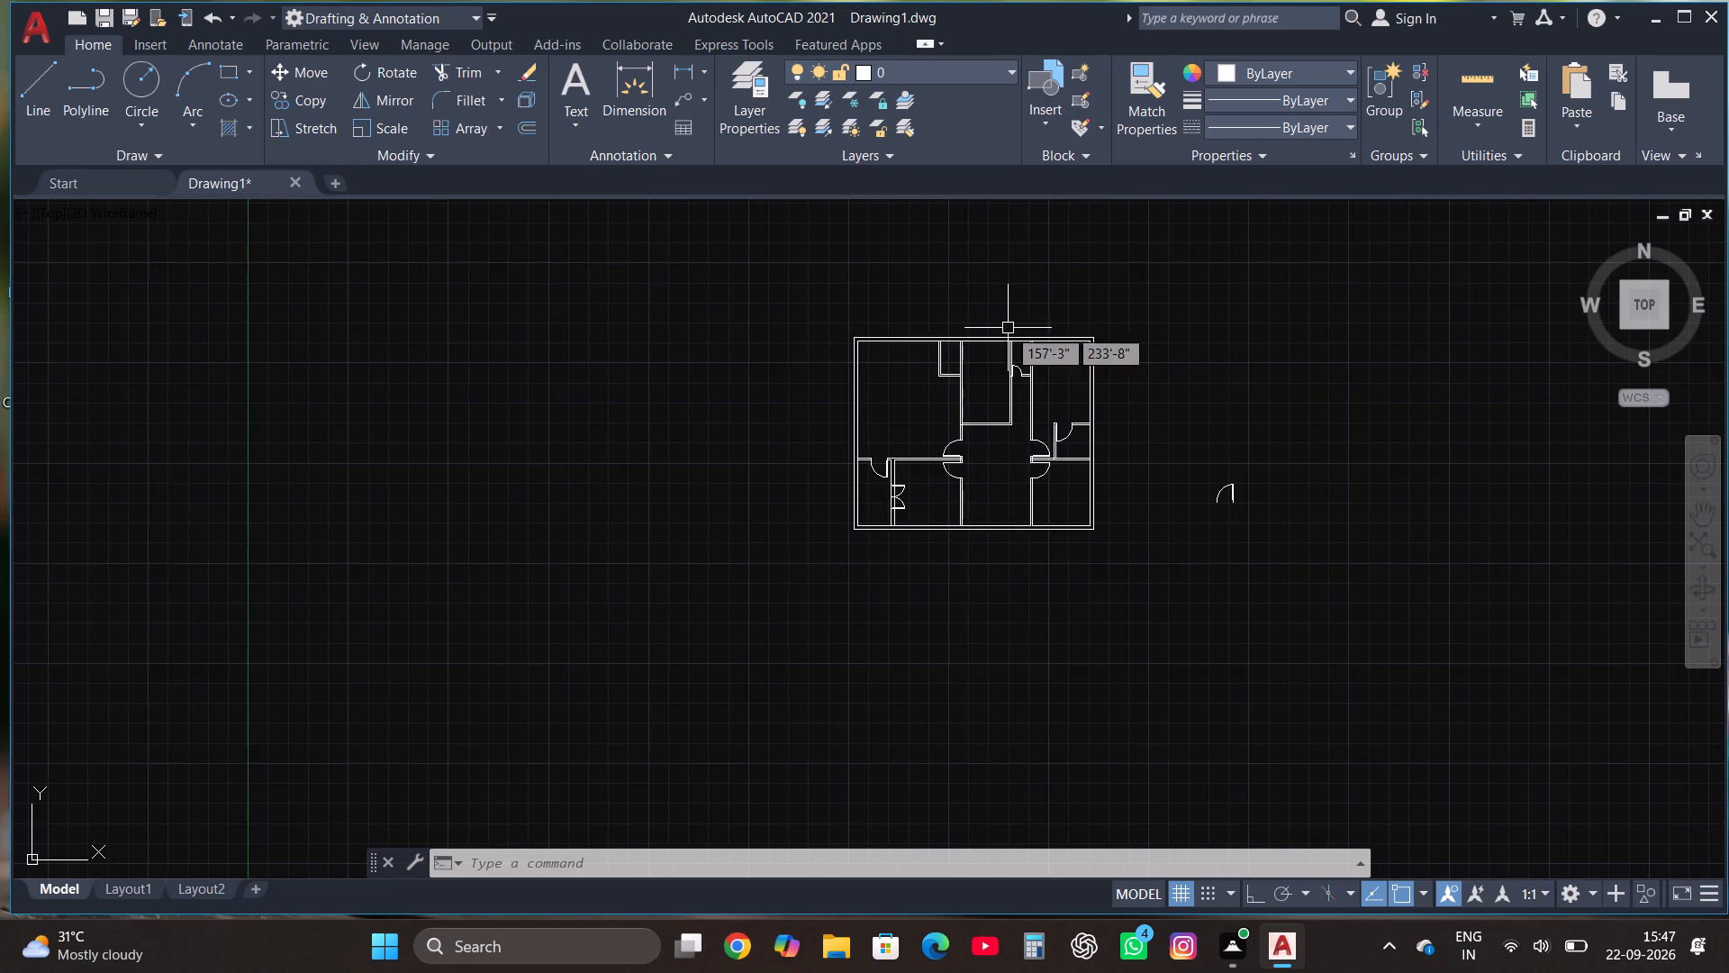
pyautogui.scroll(2, 1009, 321)
pyautogui.scroll(1, 1039, 450)
pyautogui.click(1034, 434)
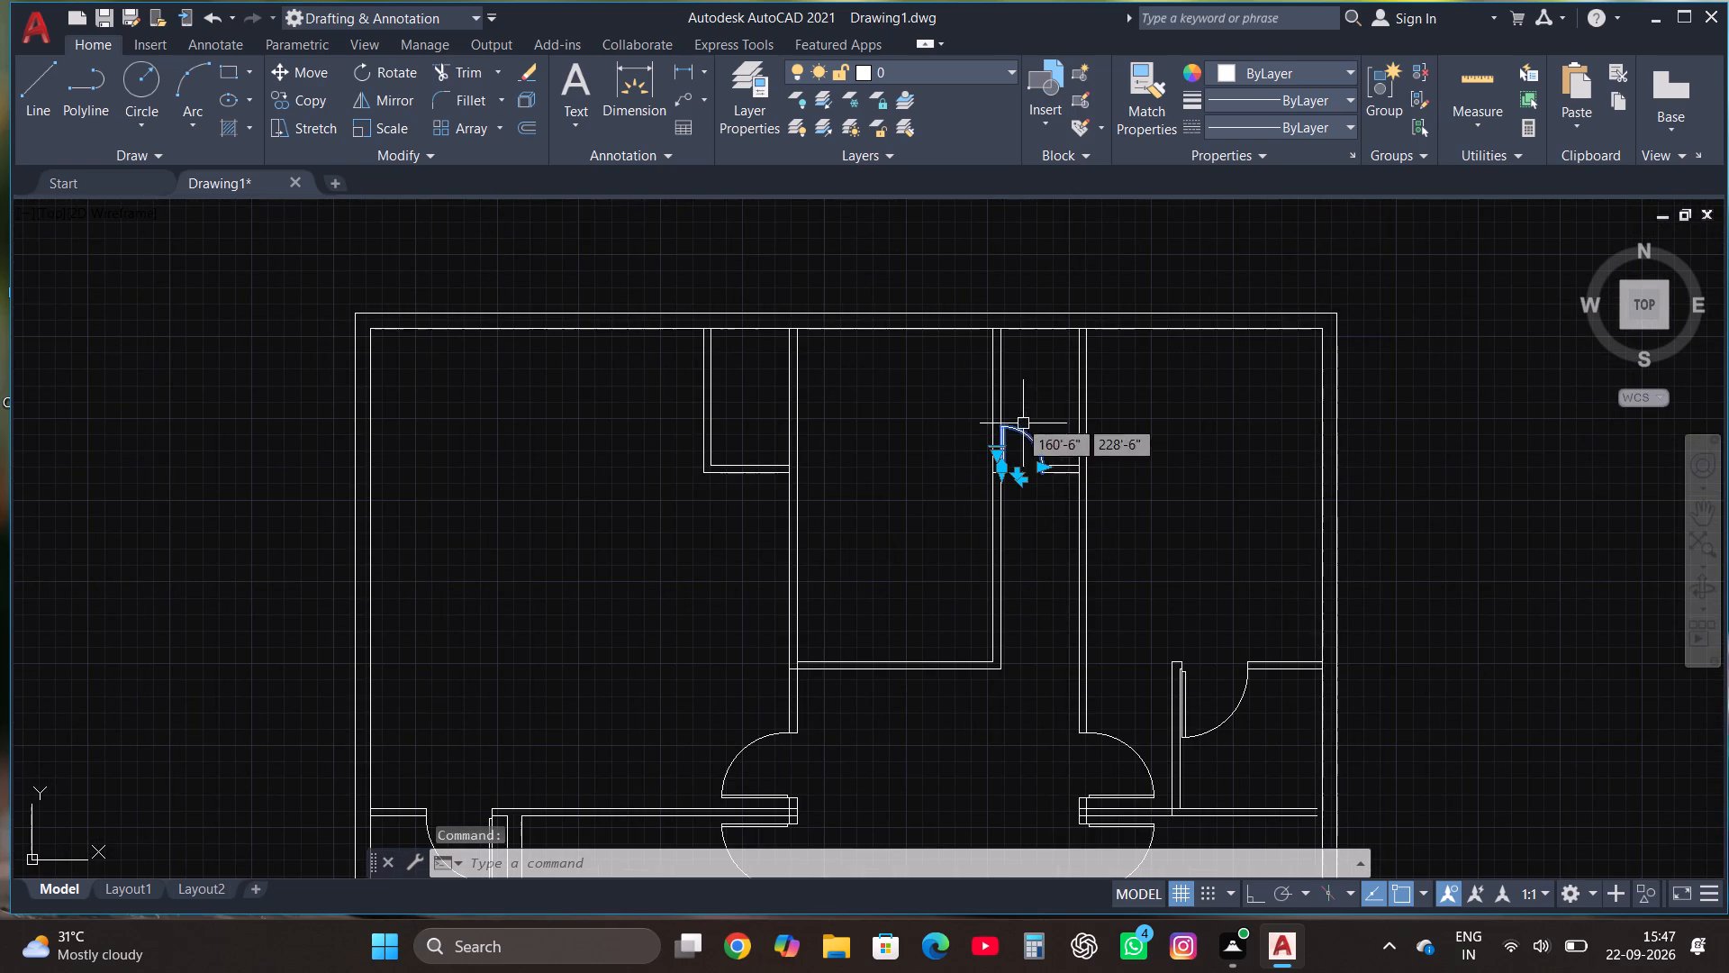
pyautogui.click(309, 100)
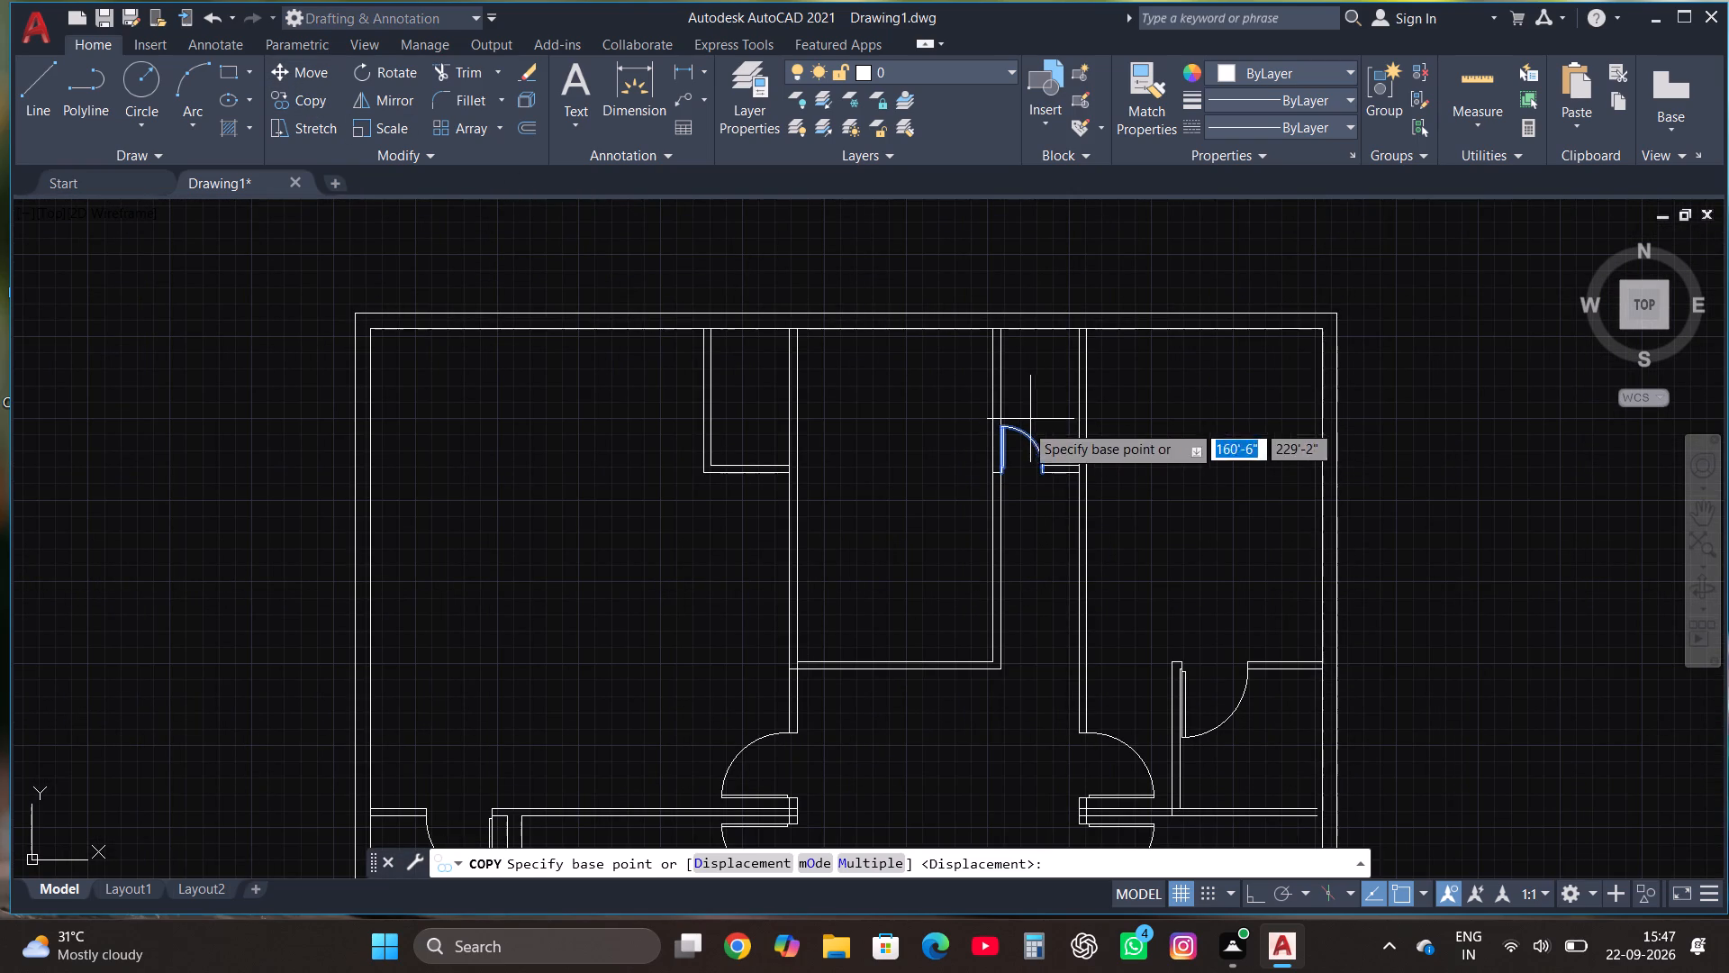
pyautogui.scroll(3, 1014, 464)
pyautogui.click(962, 500)
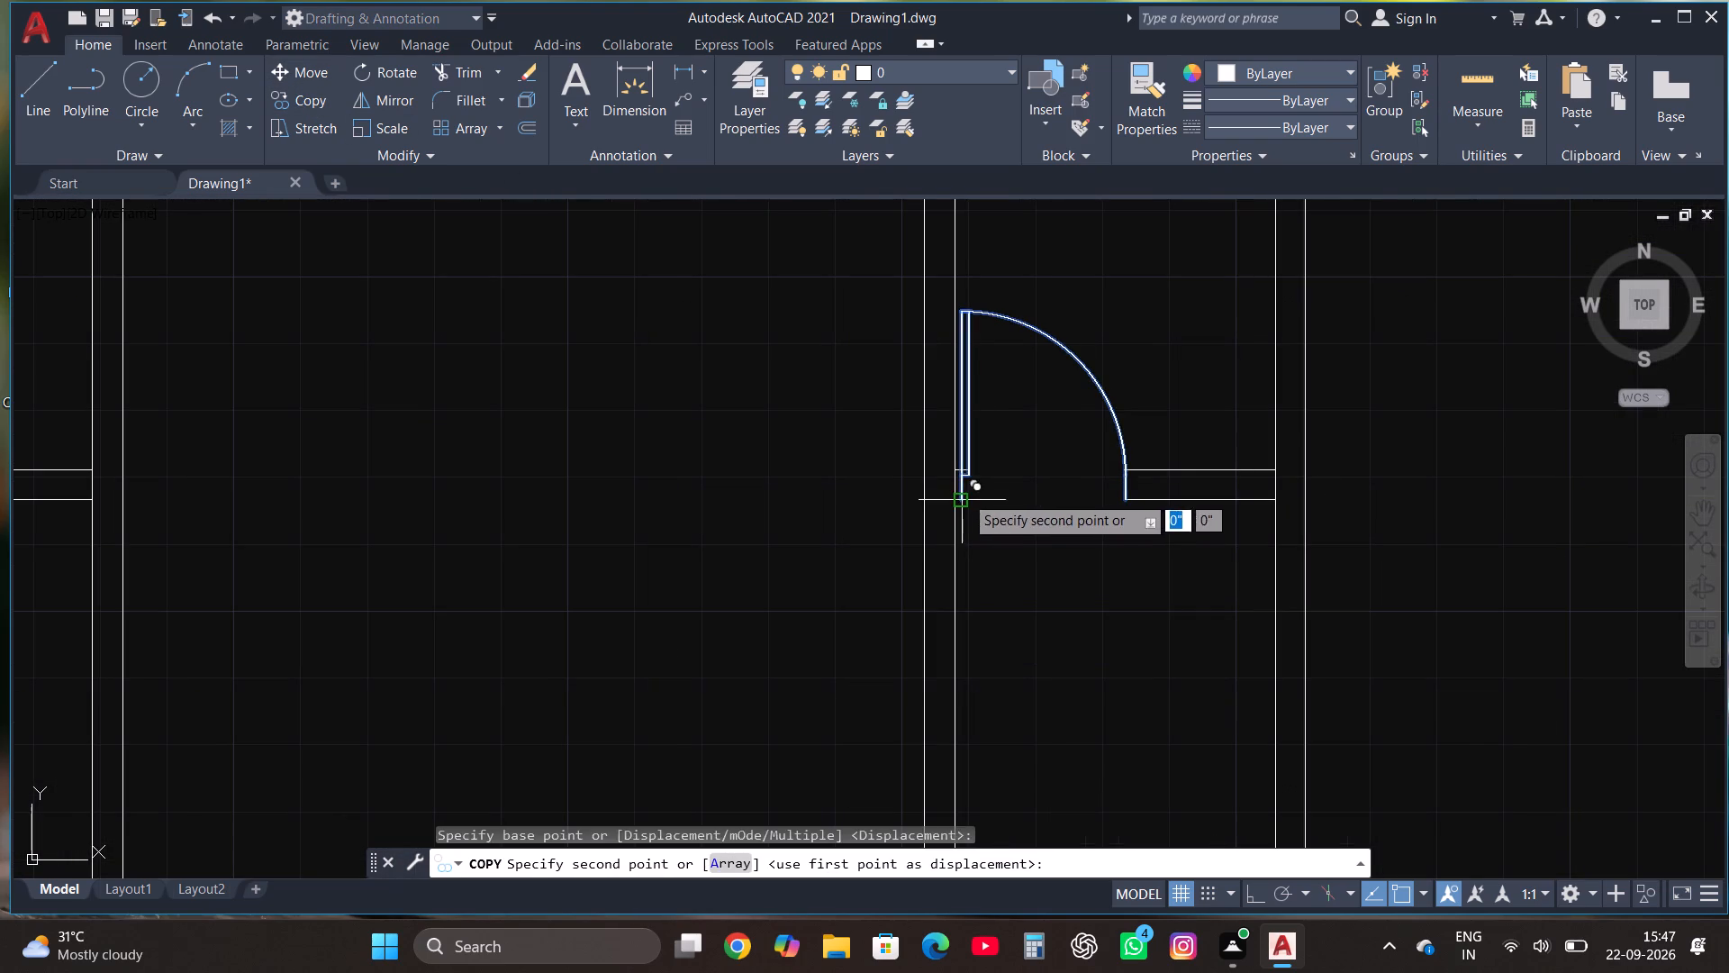
pyautogui.scroll(-4, 966, 494)
pyautogui.scroll(4, 766, 482)
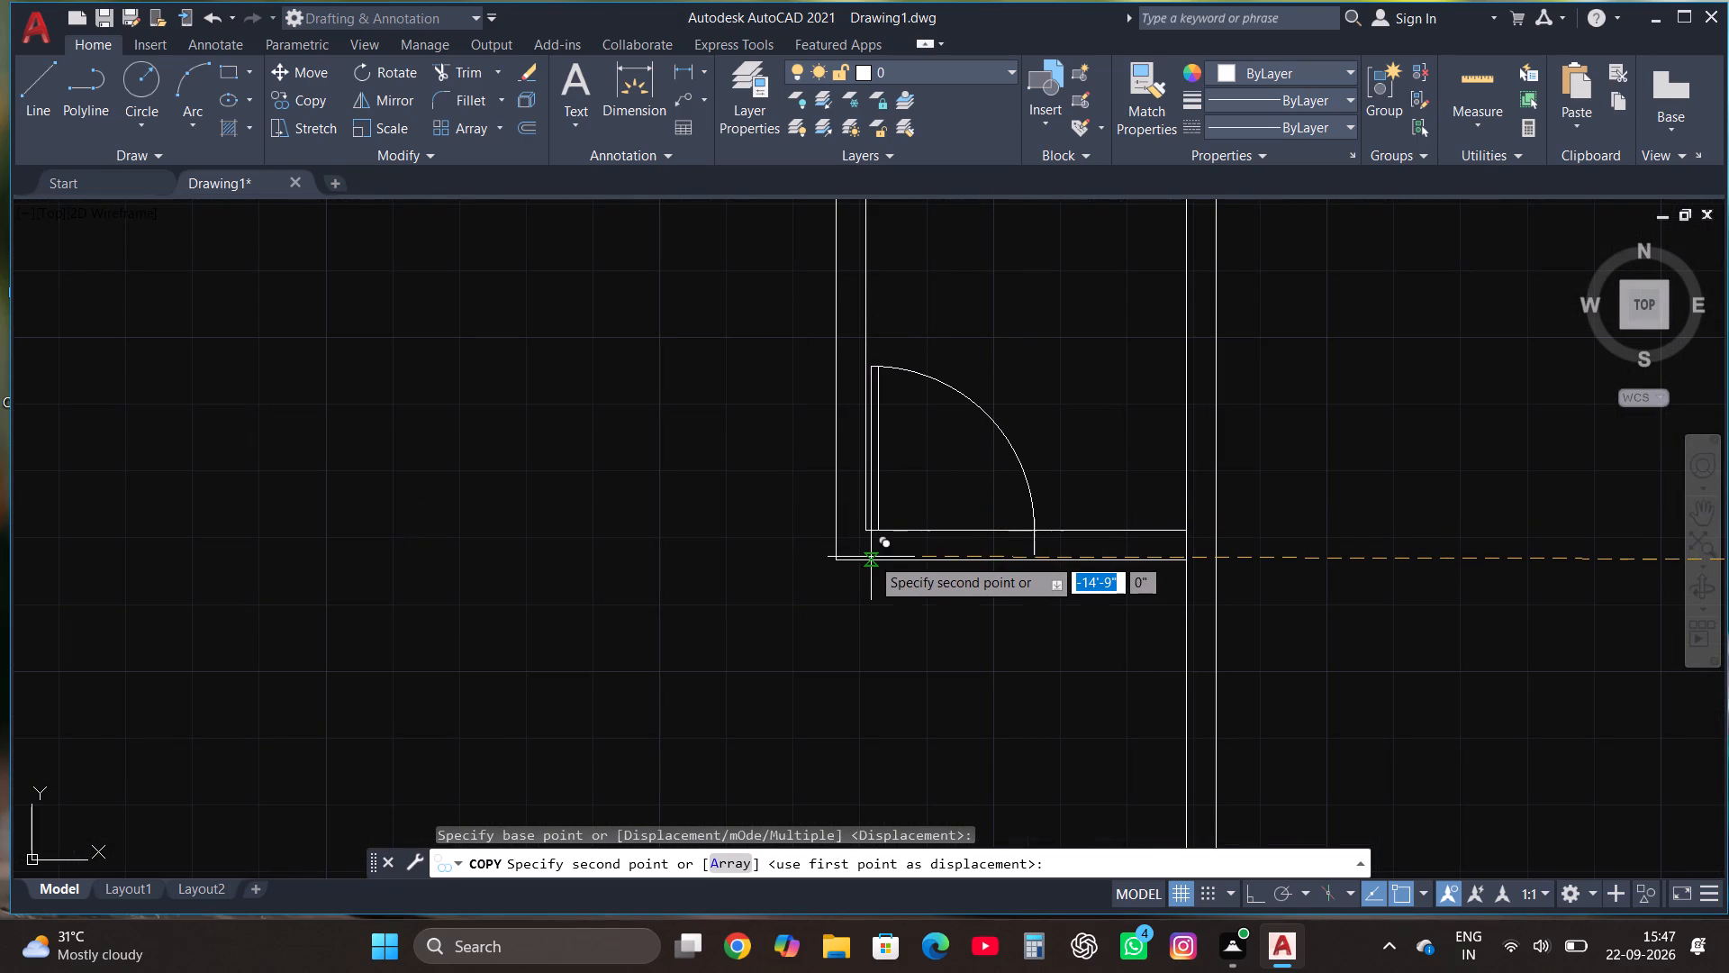
pyautogui.click(871, 558)
# Trim the wall lines across the copied door's opening in the upper-left room's small enclosure.
pyautogui.scroll(-2, 729, 486)
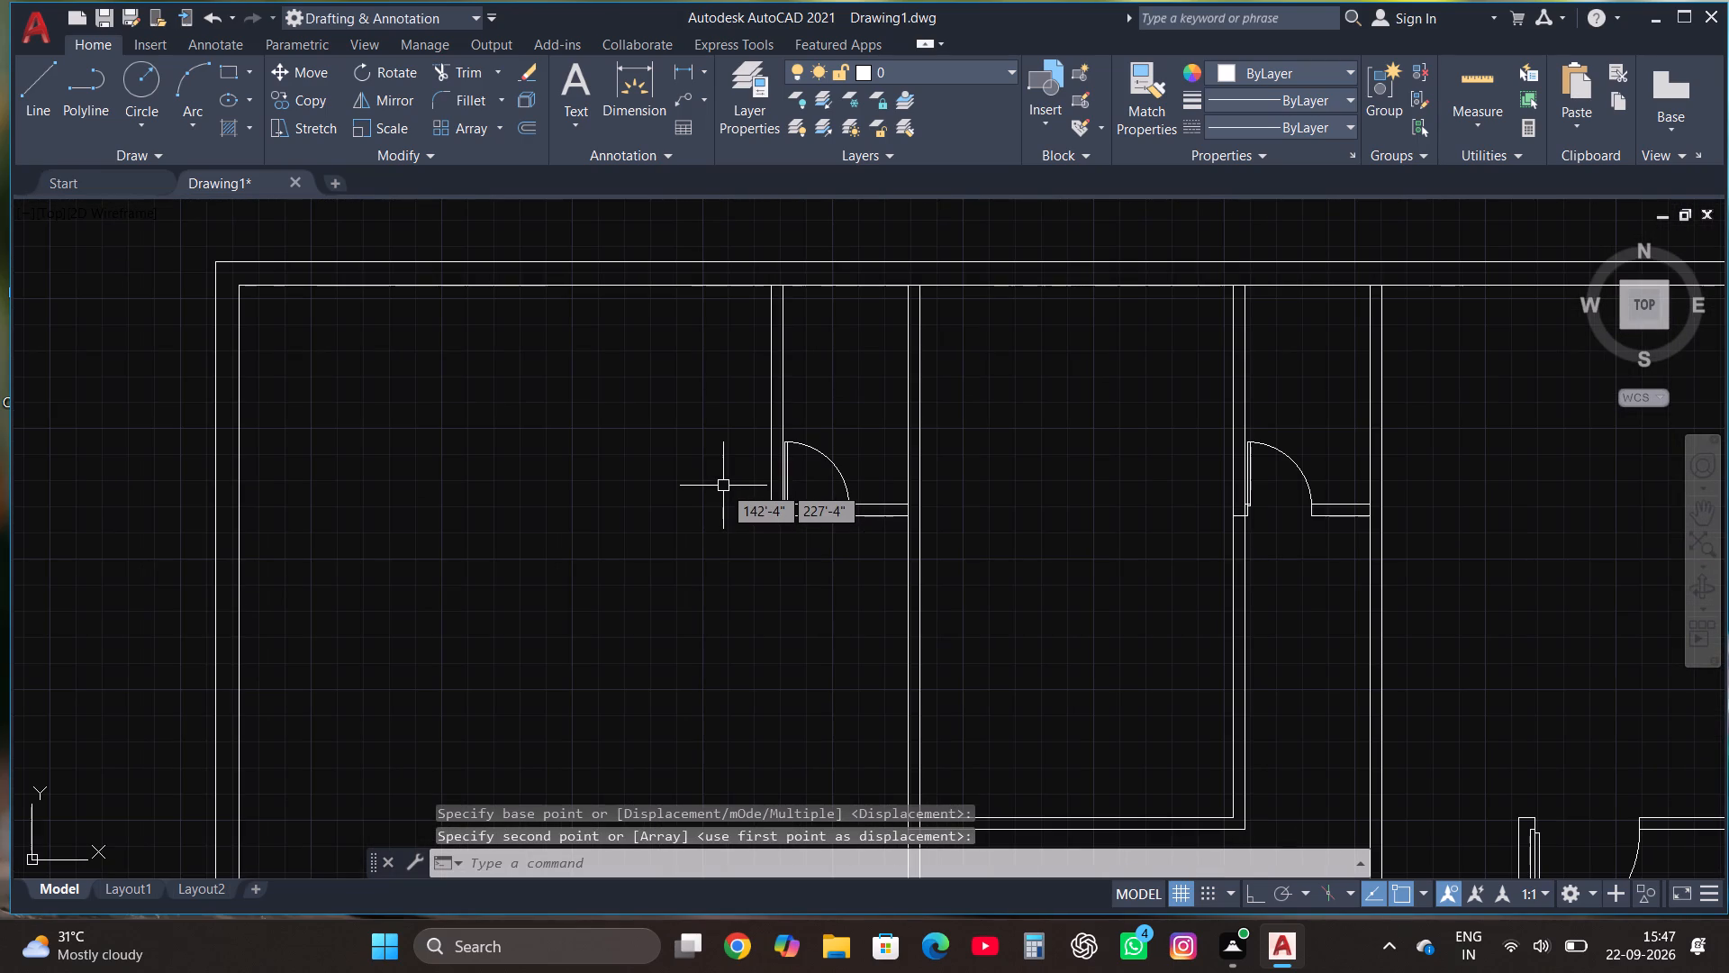
pyautogui.scroll(-1, 735, 486)
pyautogui.scroll(-1, 818, 397)
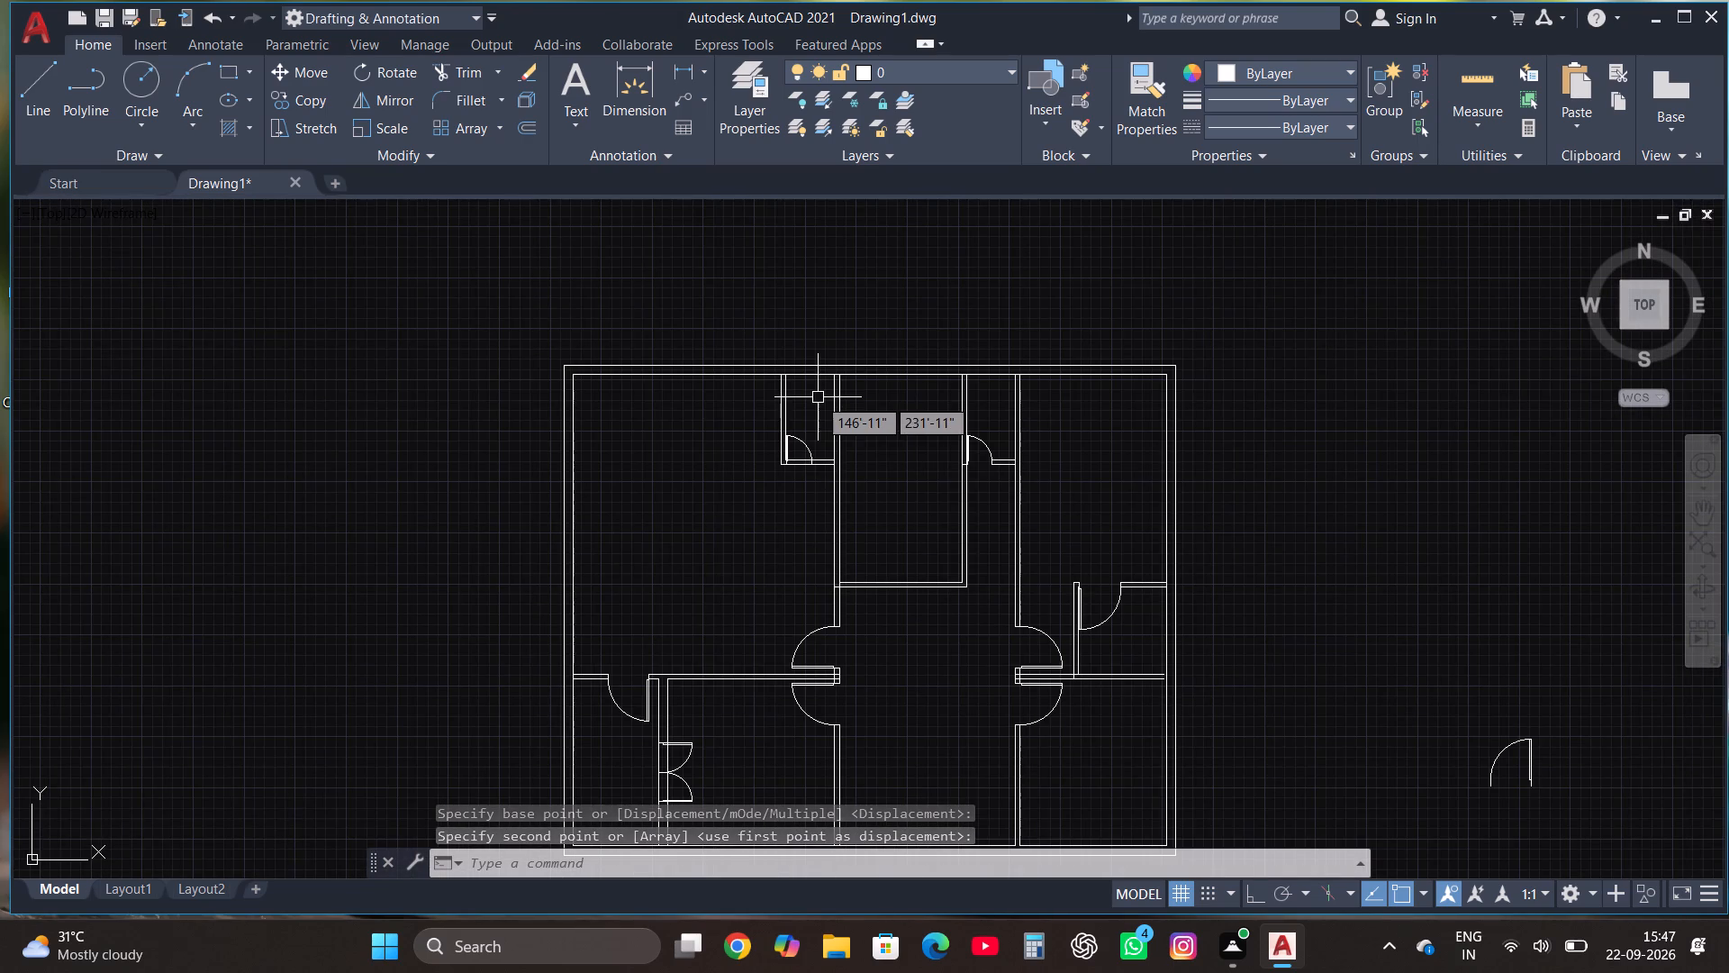
pyautogui.scroll(-1, 818, 399)
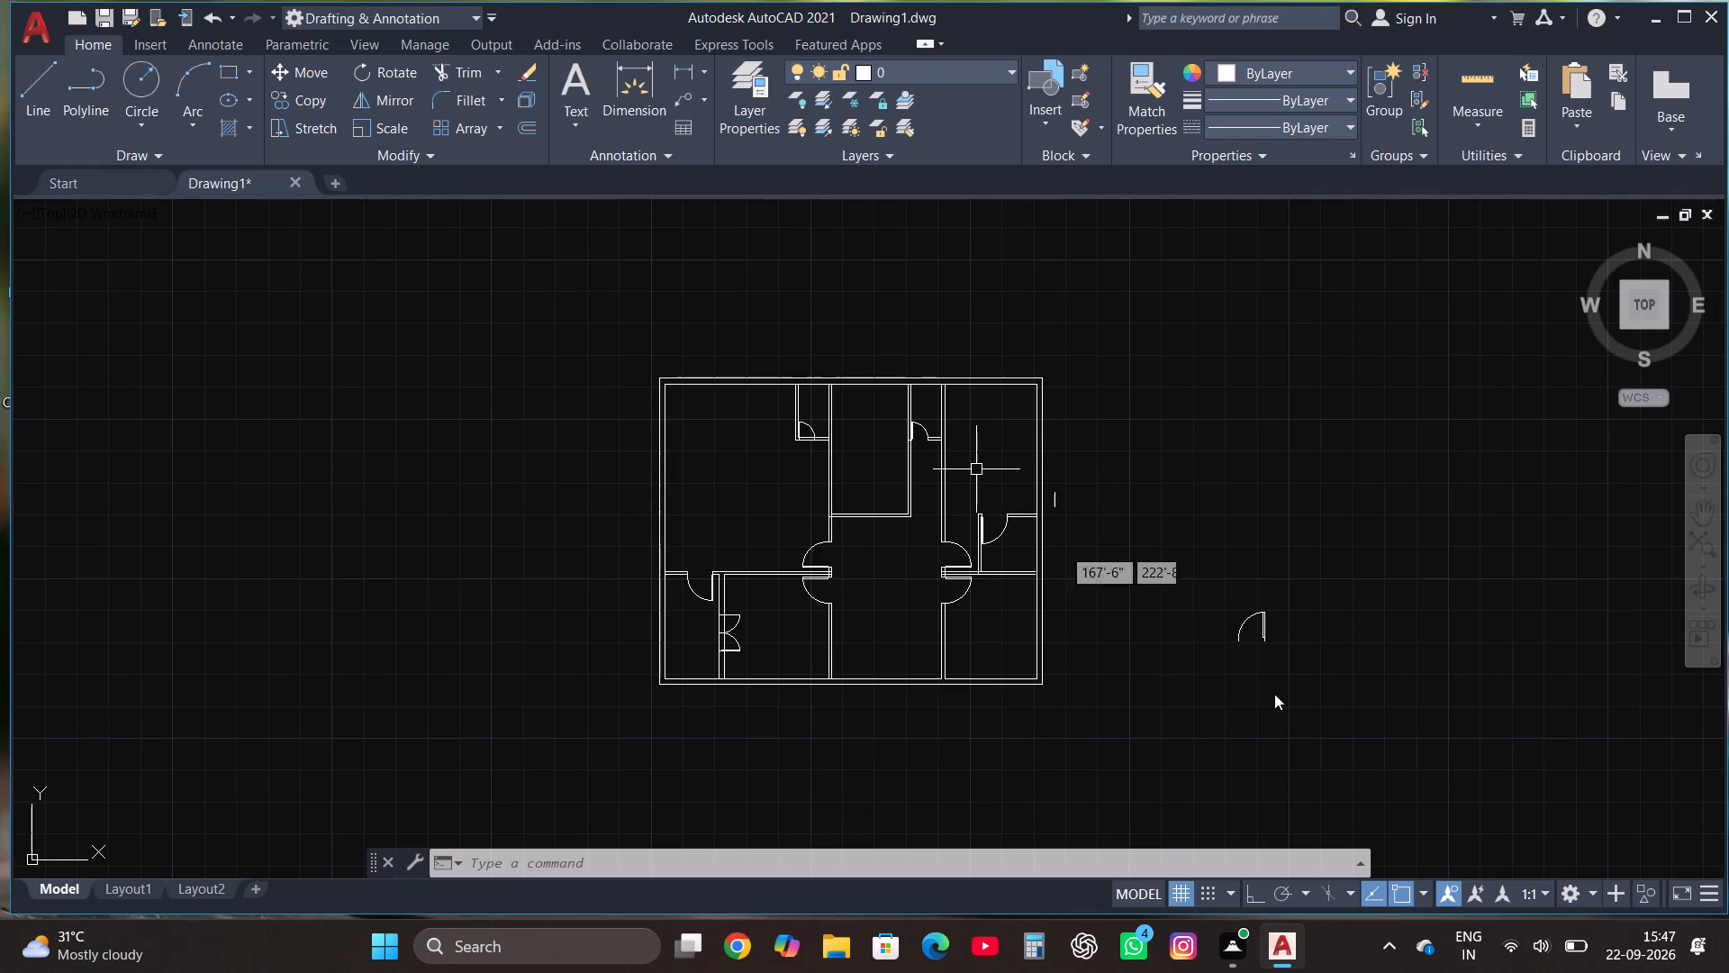
pyautogui.click(463, 85)
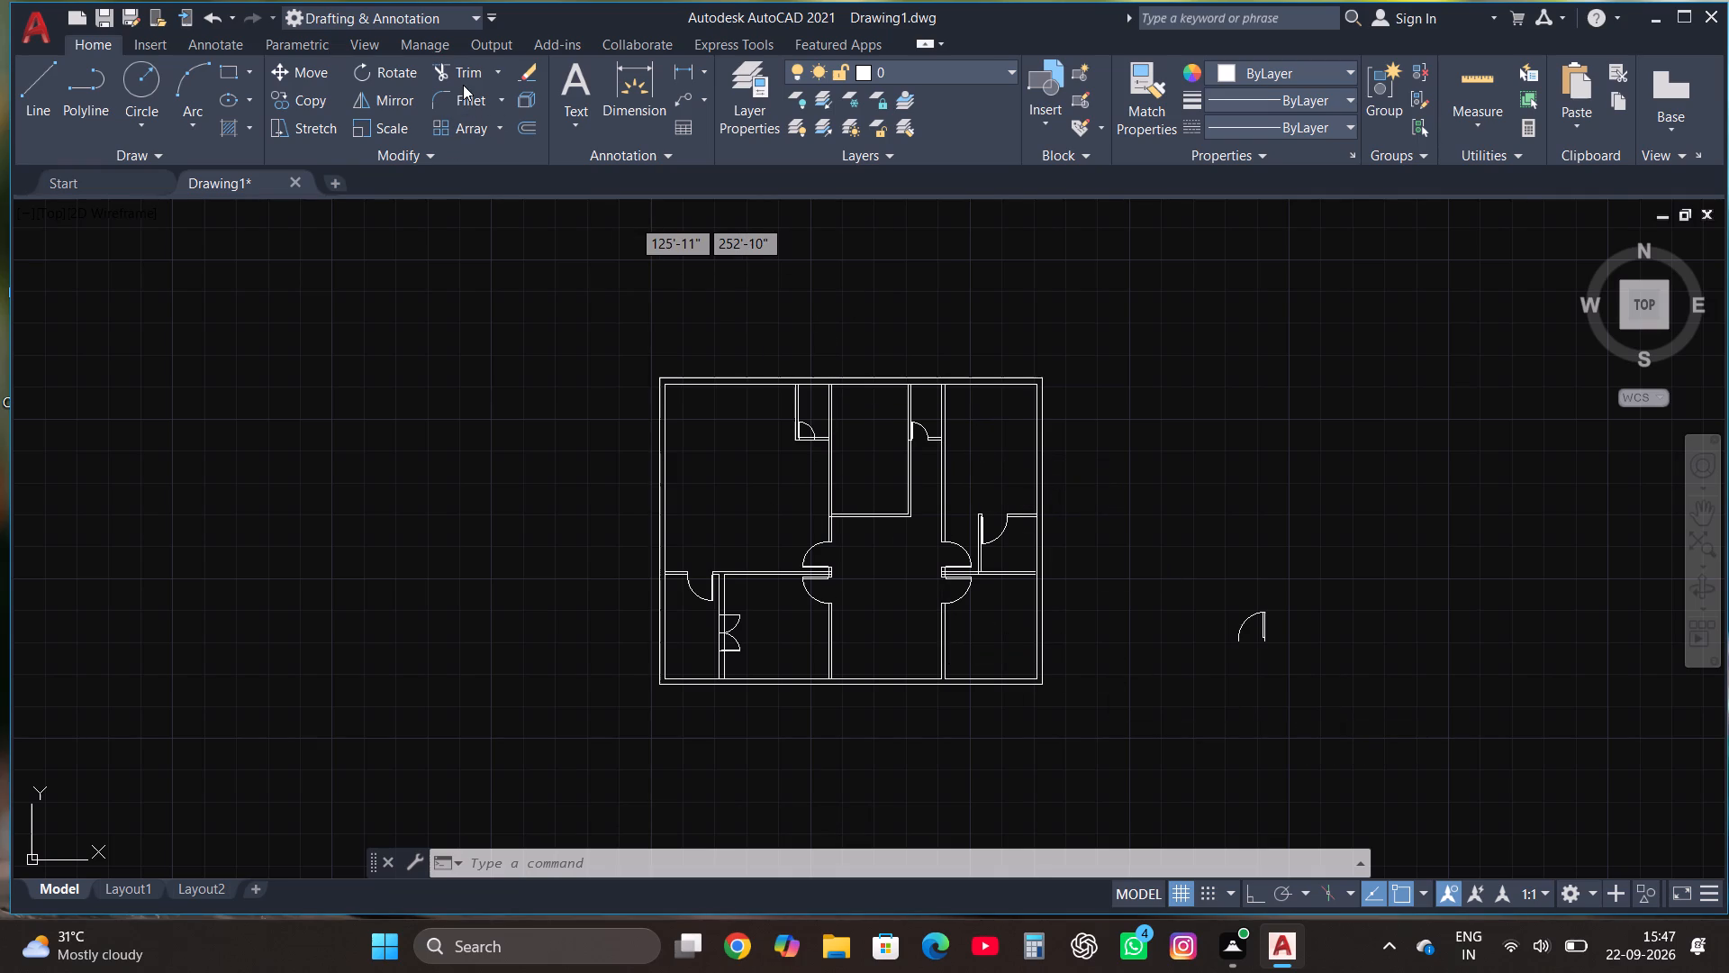
pyautogui.scroll(3, 812, 411)
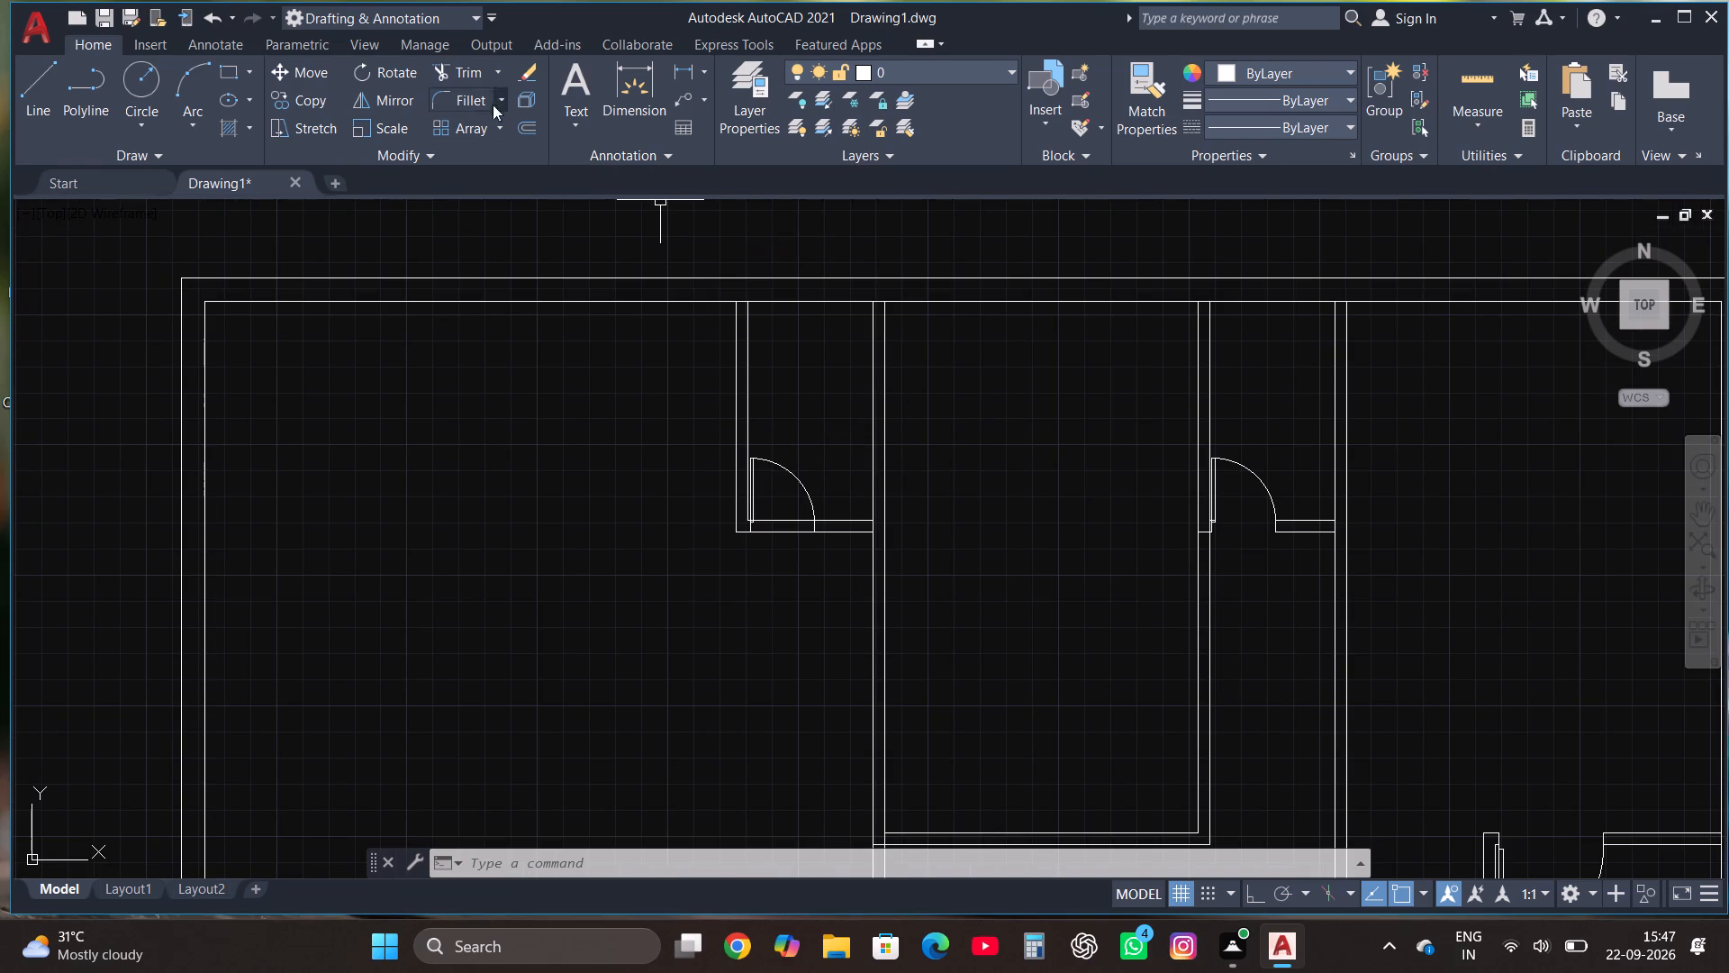
pyautogui.click(469, 63)
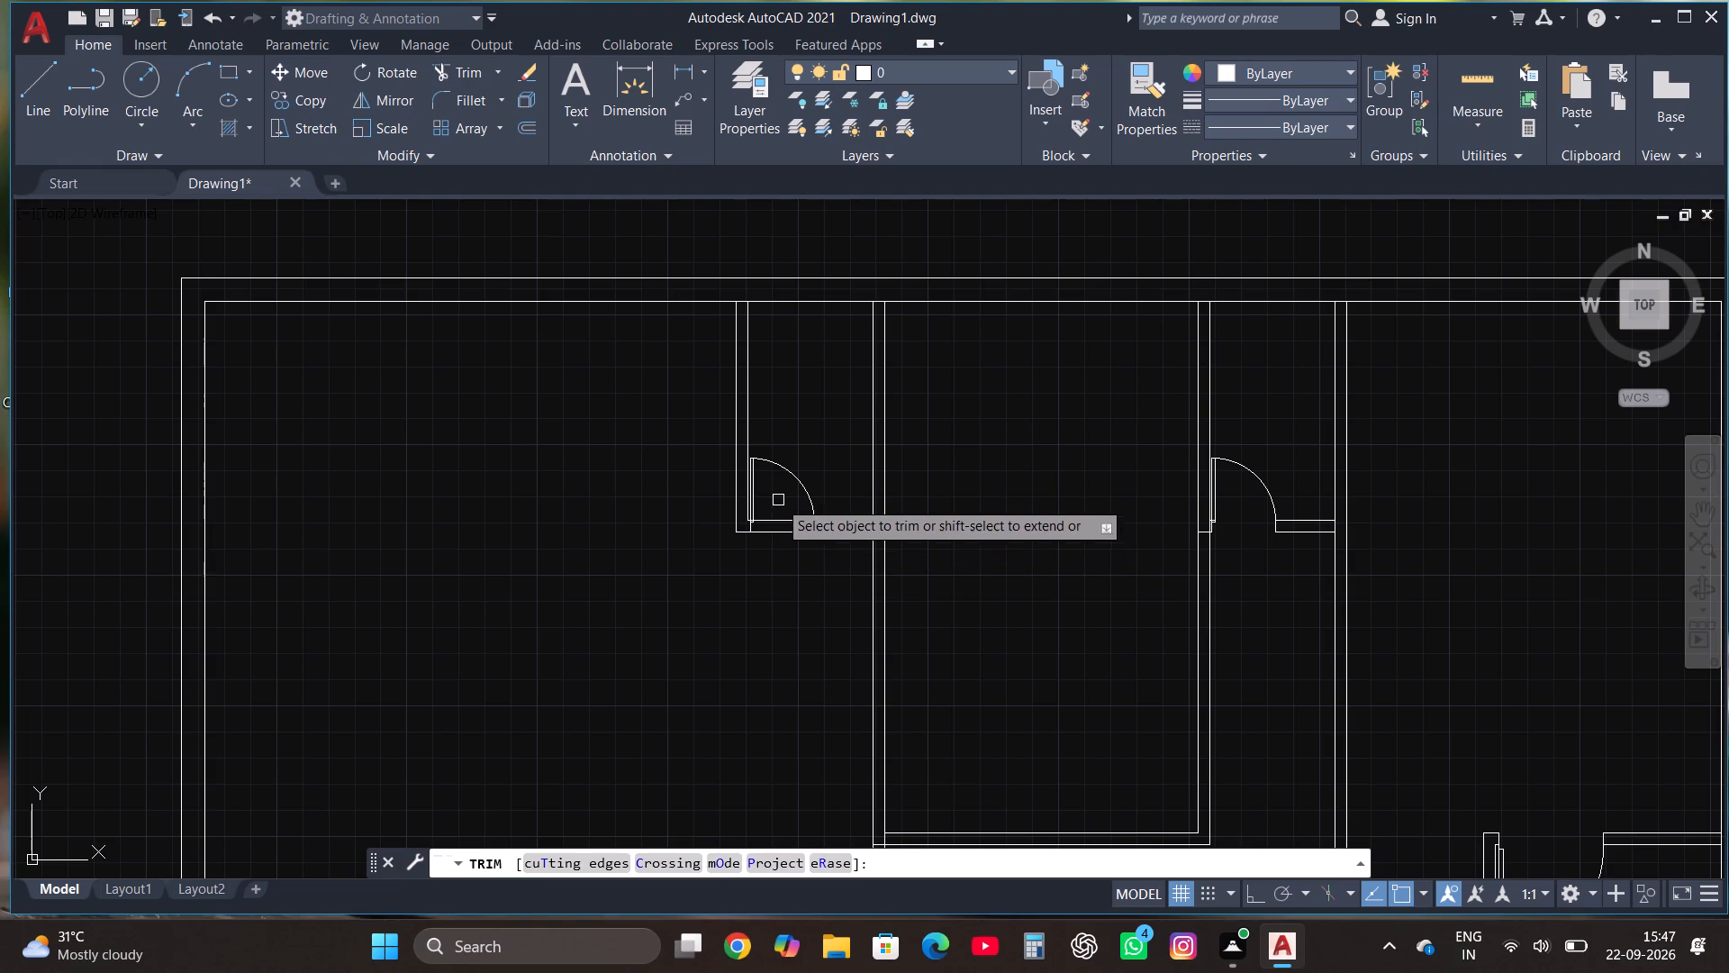
pyautogui.click(778, 500)
pyautogui.click(779, 582)
# Trim both partition lines across the upper and lower leaves of the double door.
pyautogui.scroll(-3, 1053, 401)
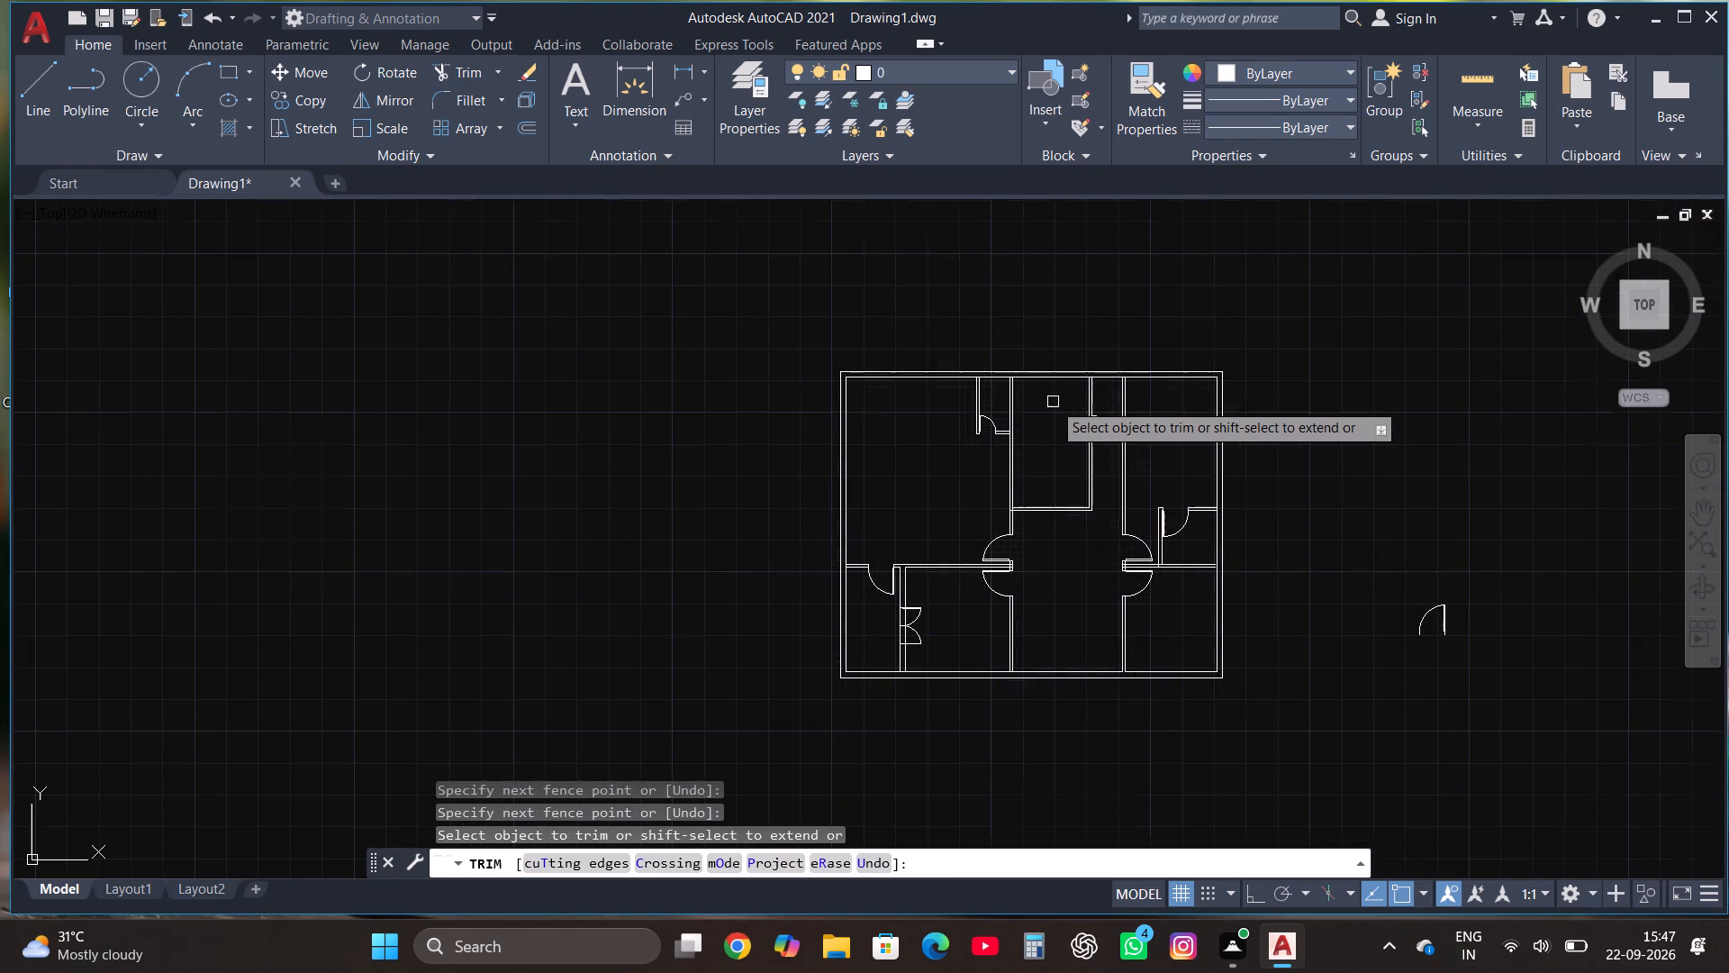
pyautogui.scroll(3, 886, 609)
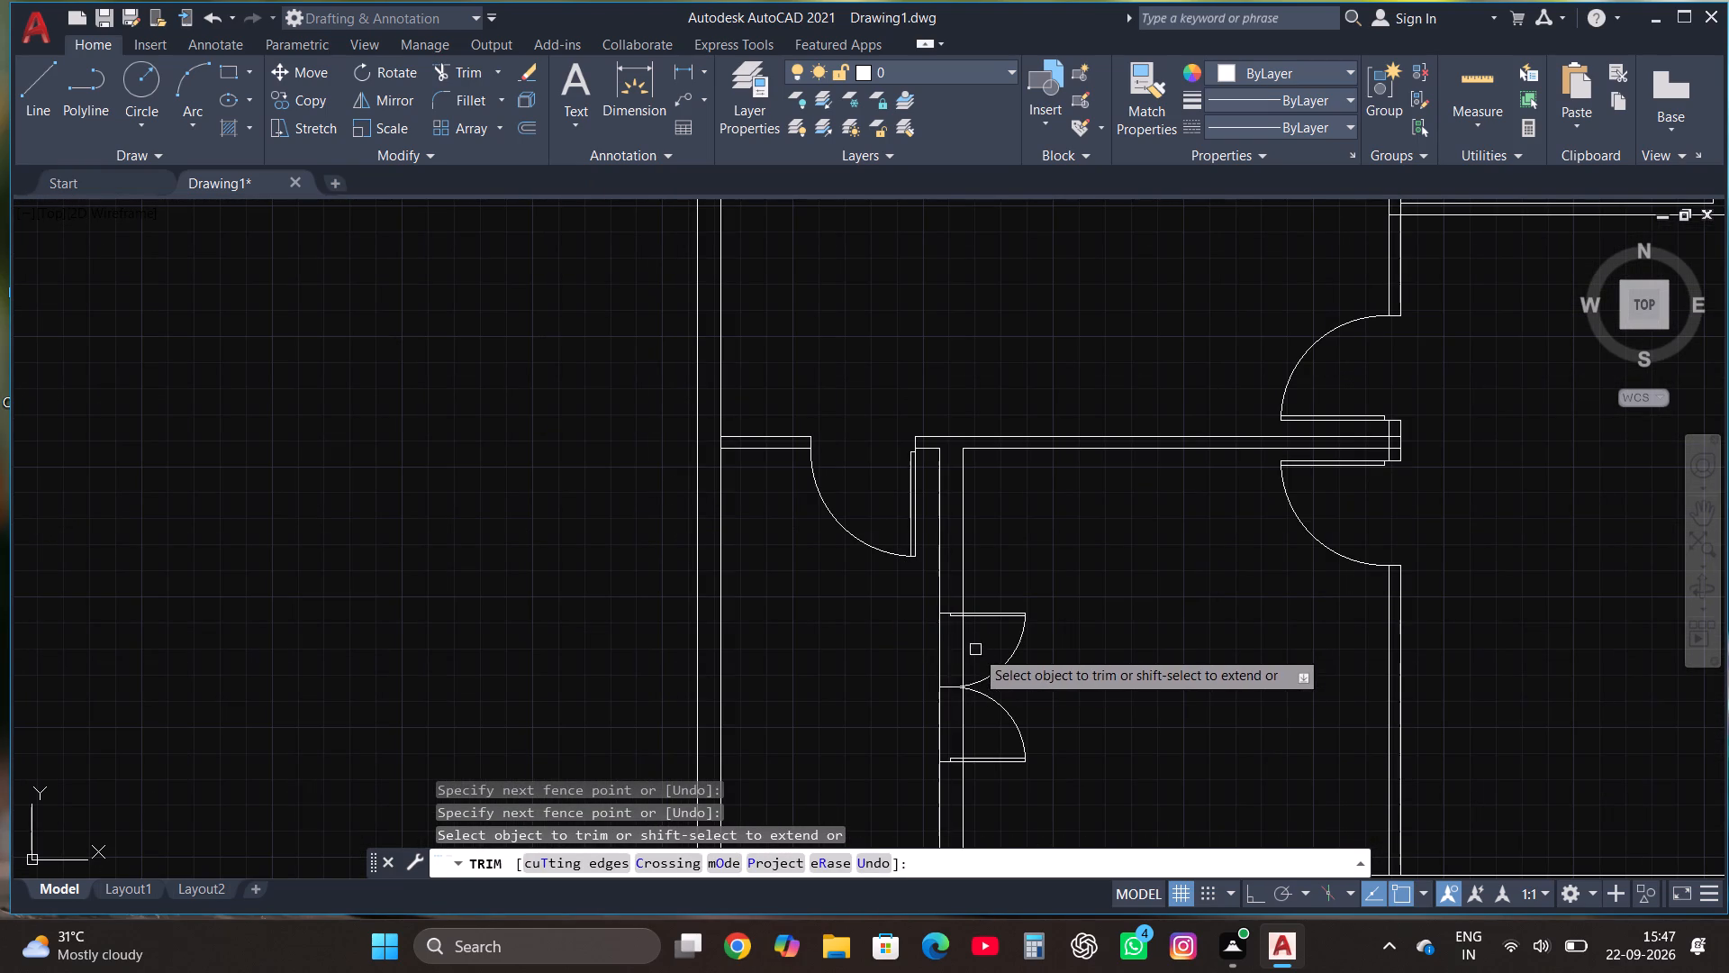
pyautogui.click(975, 650)
pyautogui.click(887, 642)
pyautogui.click(964, 734)
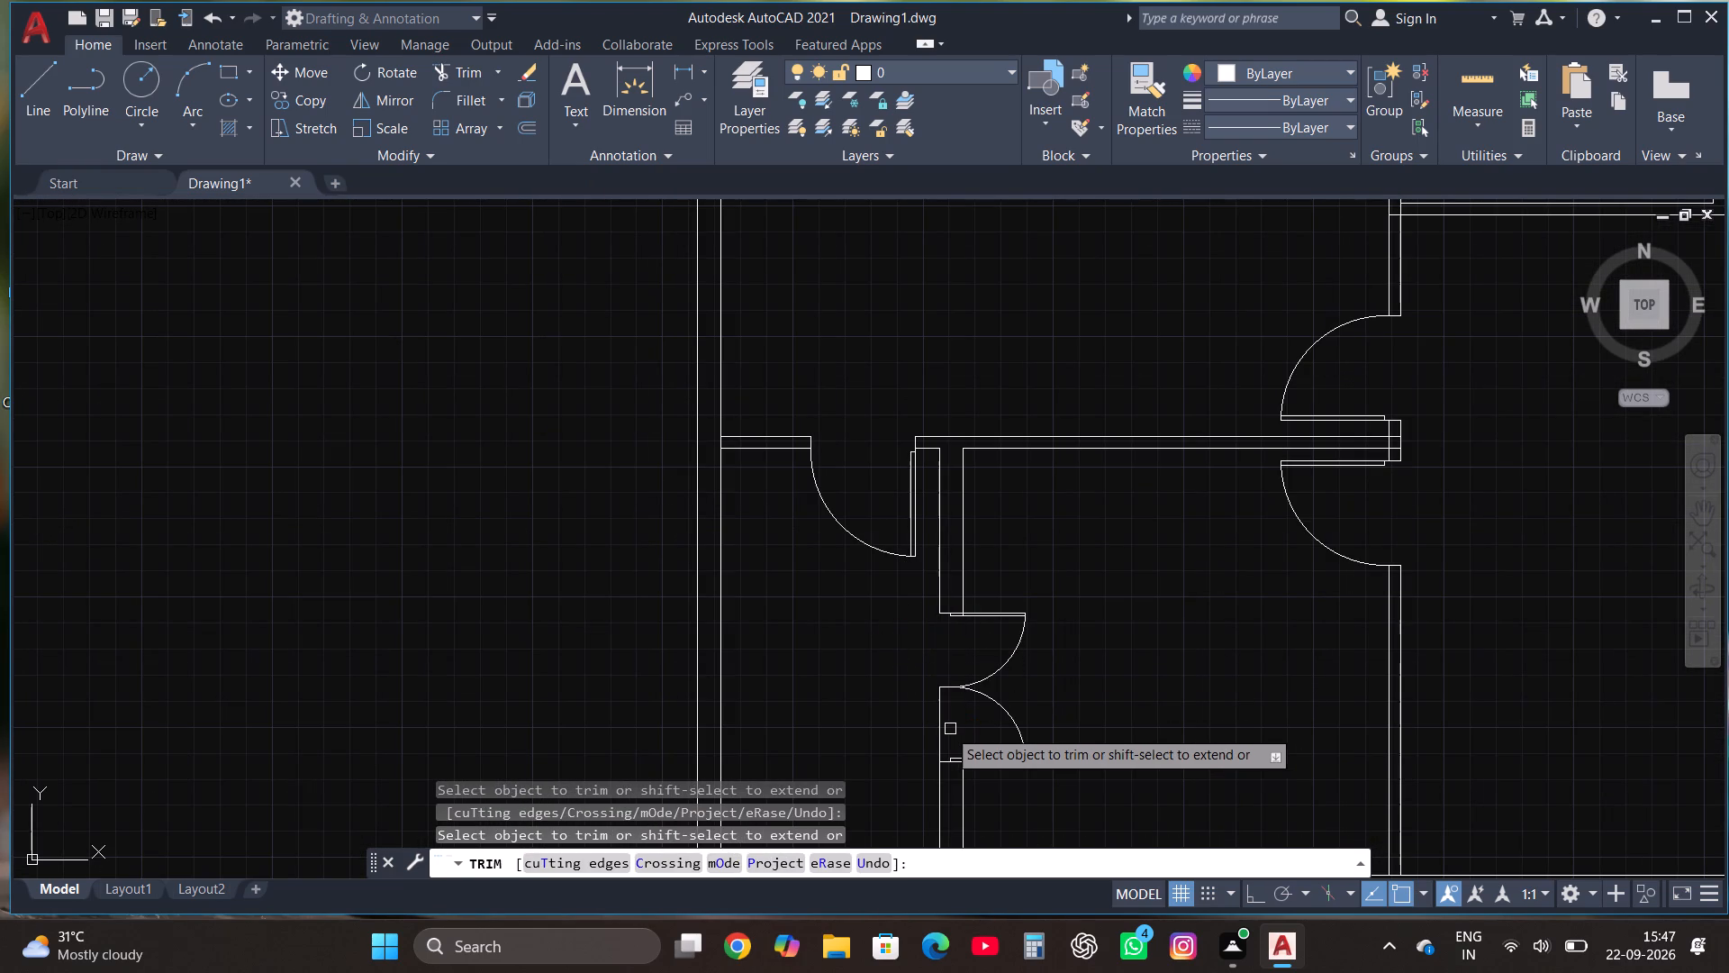
pyautogui.click(935, 723)
pyautogui.scroll(-2, 562, 539)
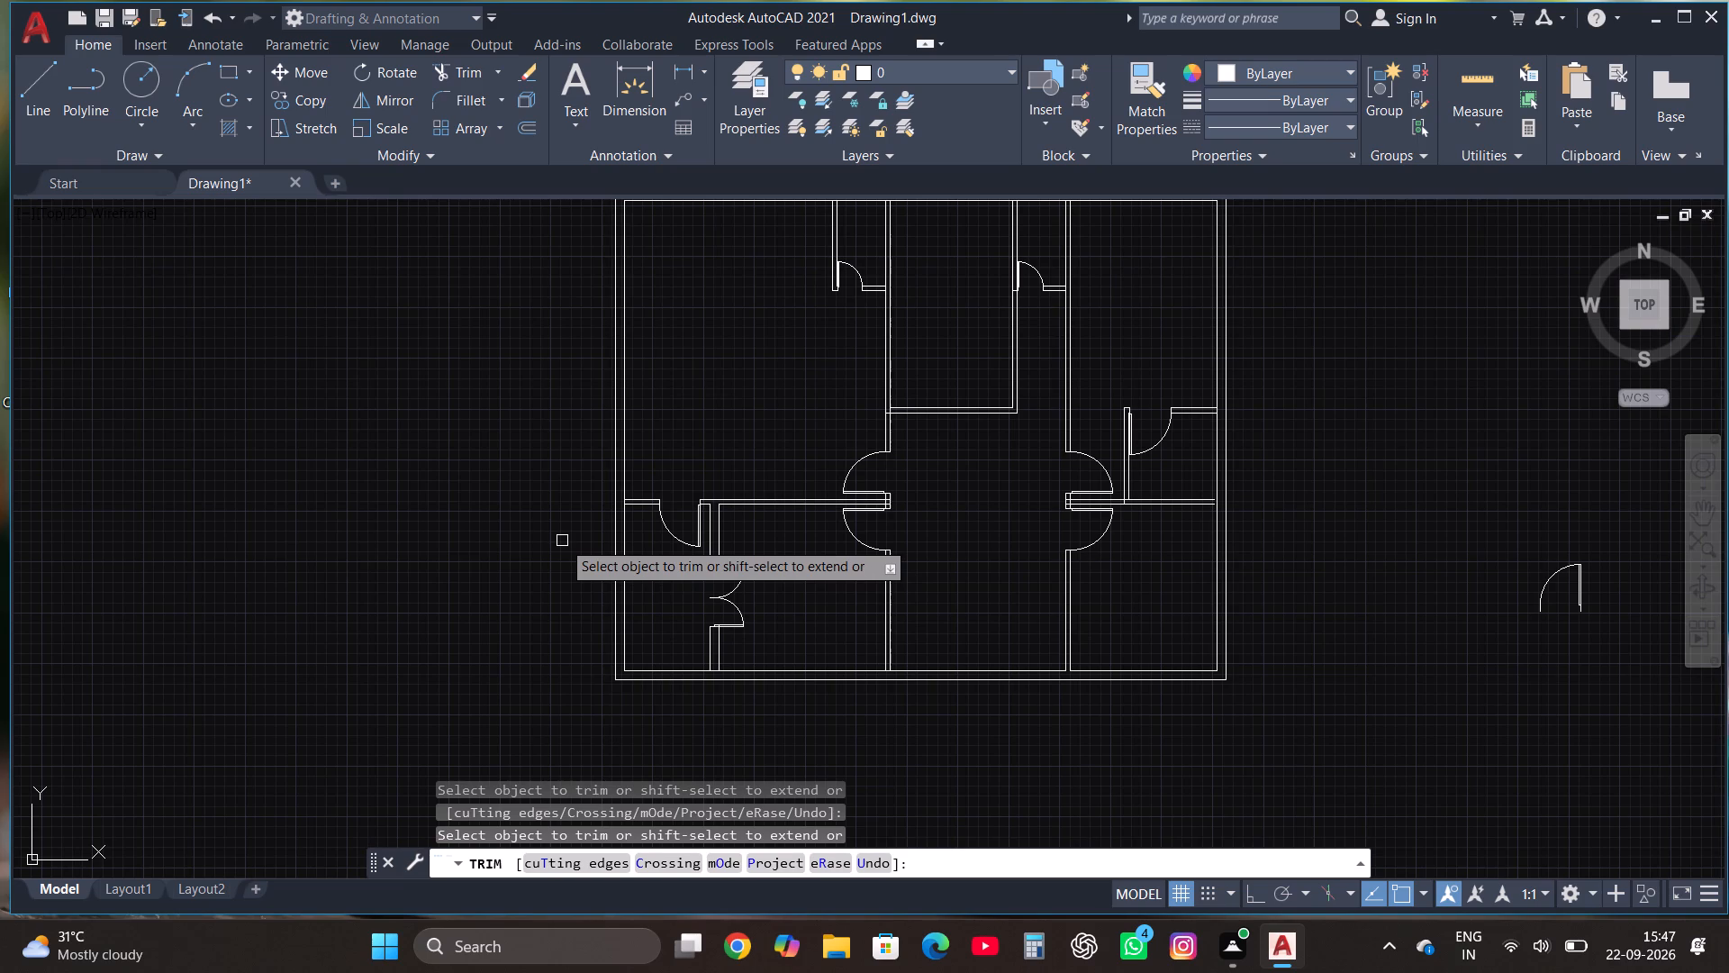
pyautogui.press('Escape')
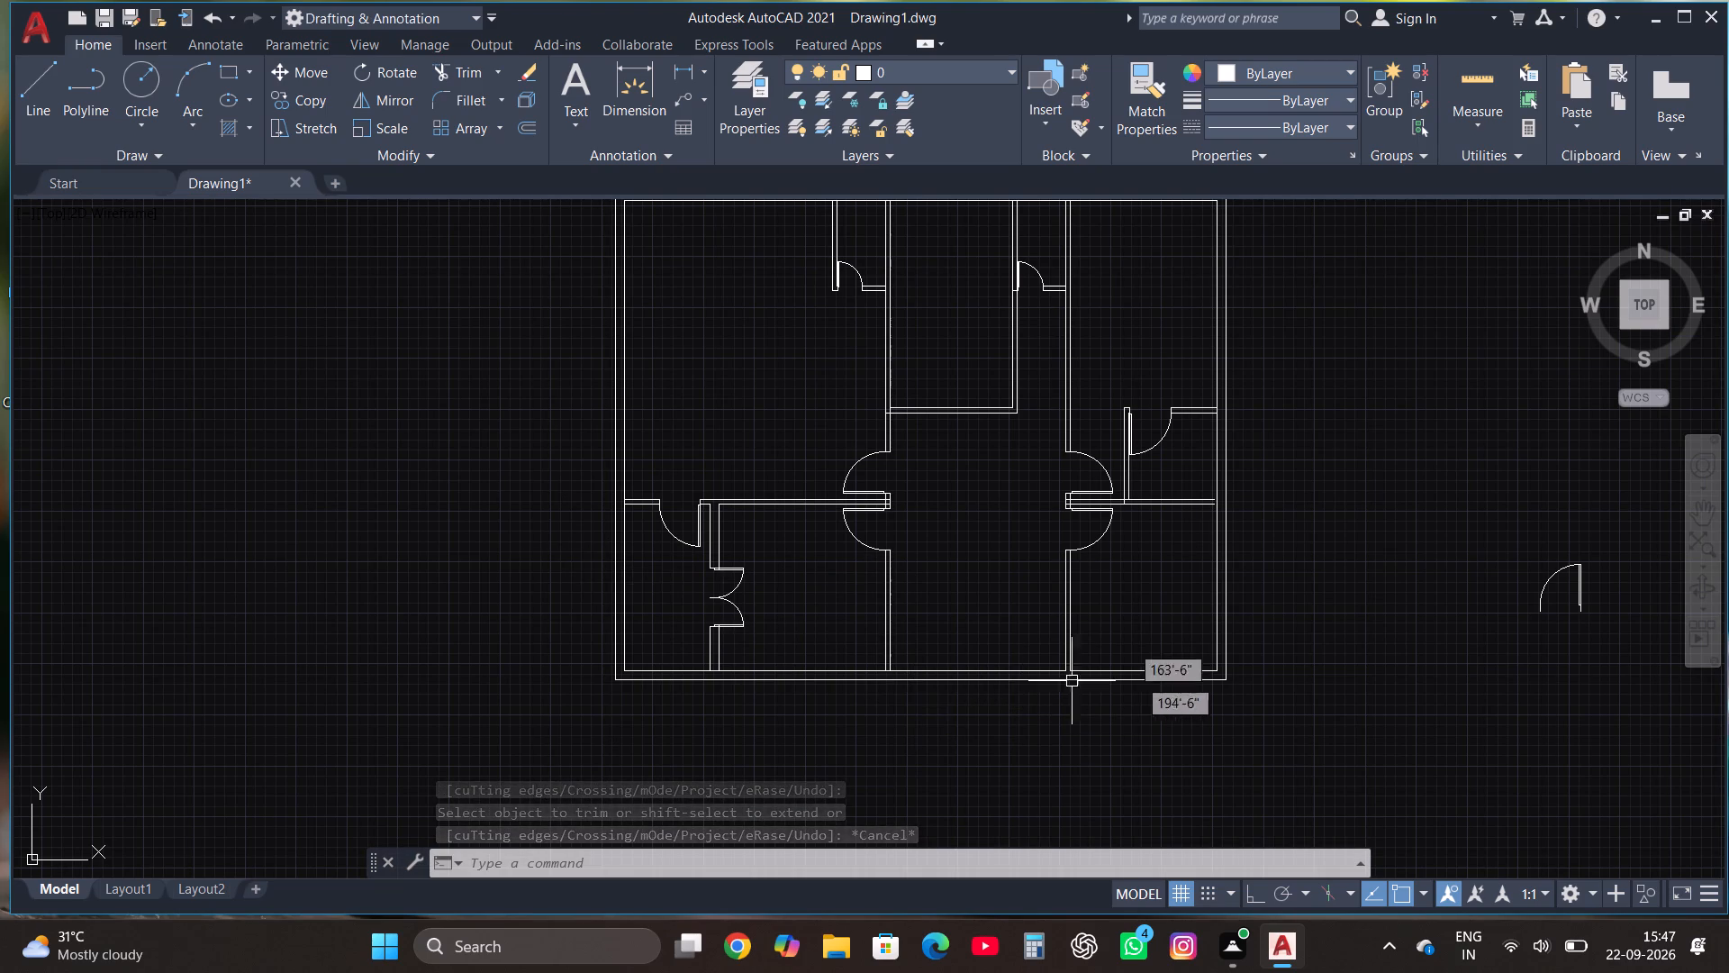
# With Ortho on, draw a vertical line about 24'-11" long from the wall beside the lower-left room's doorway up into the top wall.
pyautogui.scroll(-1, 1162, 634)
pyautogui.scroll(1, 889, 386)
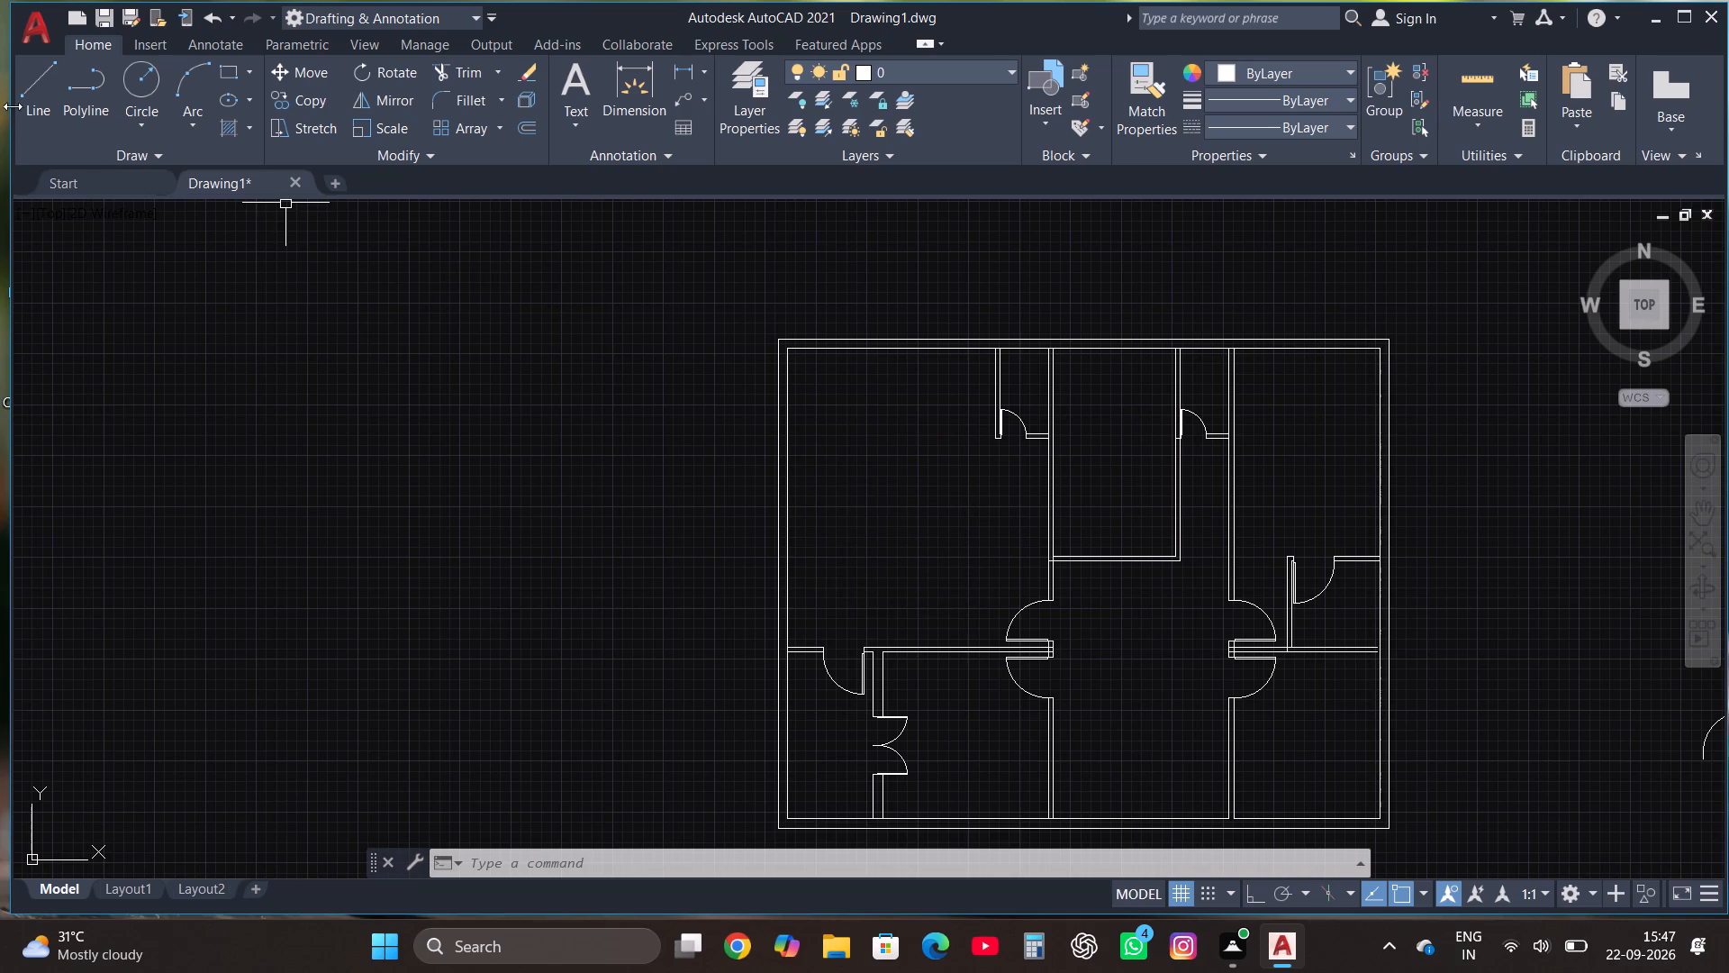
pyautogui.click(41, 84)
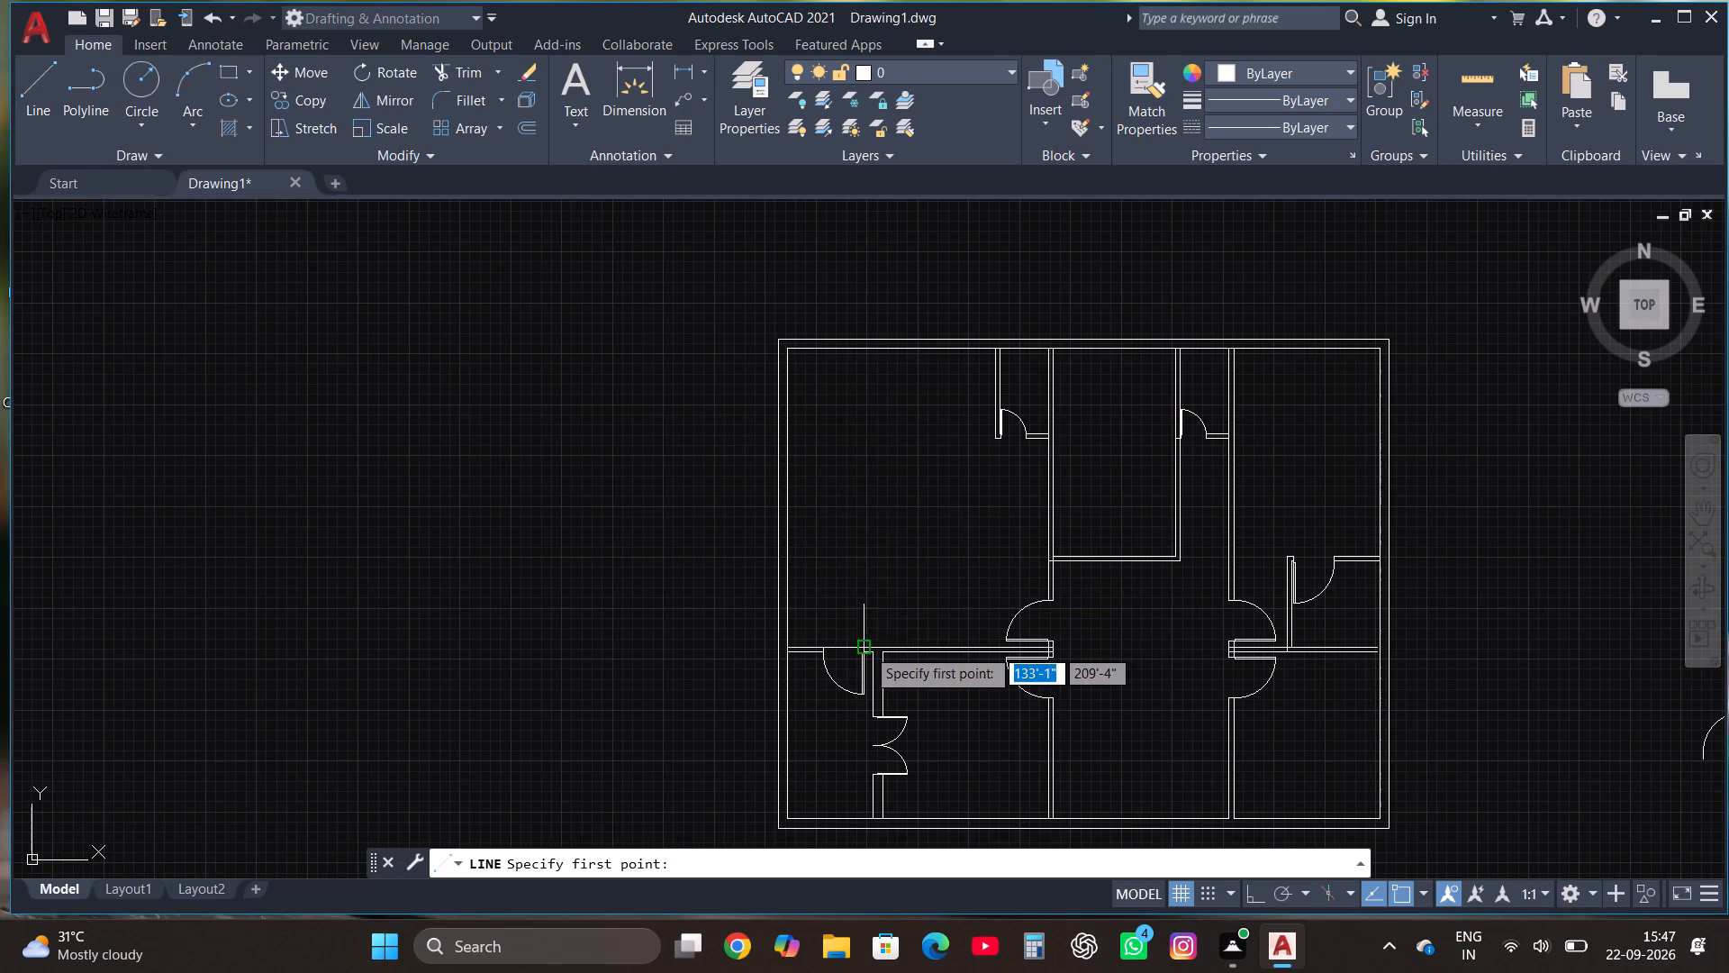
pyautogui.scroll(2, 857, 669)
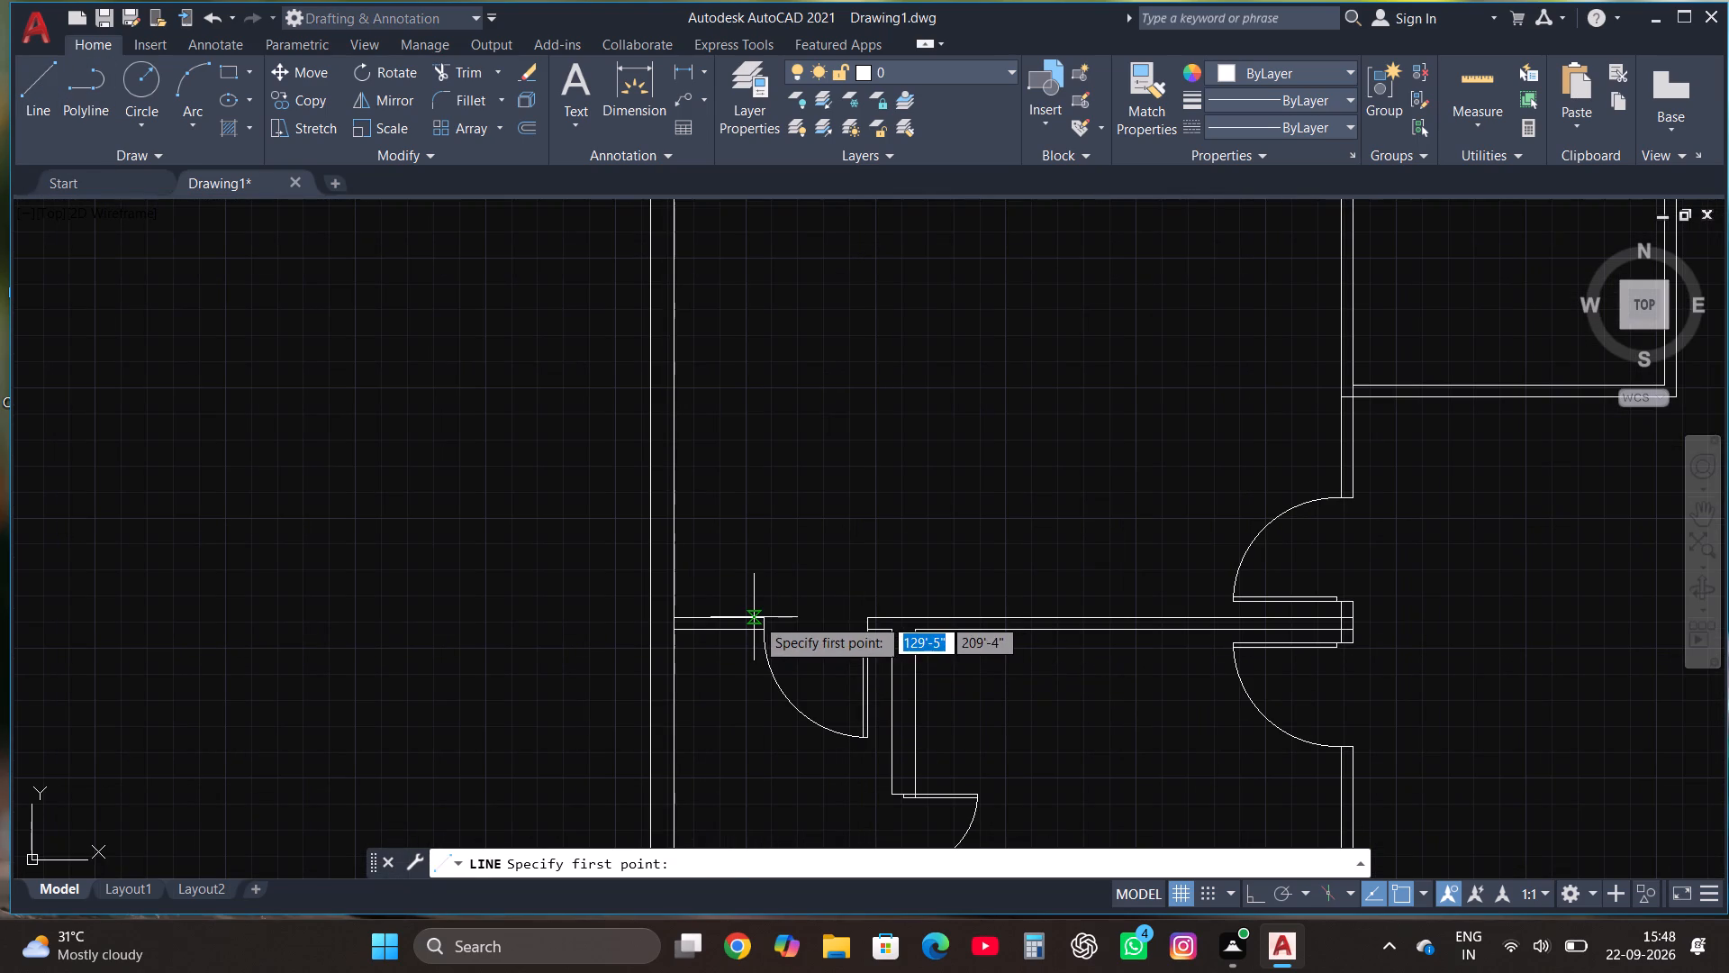
pyautogui.click(756, 617)
pyautogui.scroll(-3, 756, 617)
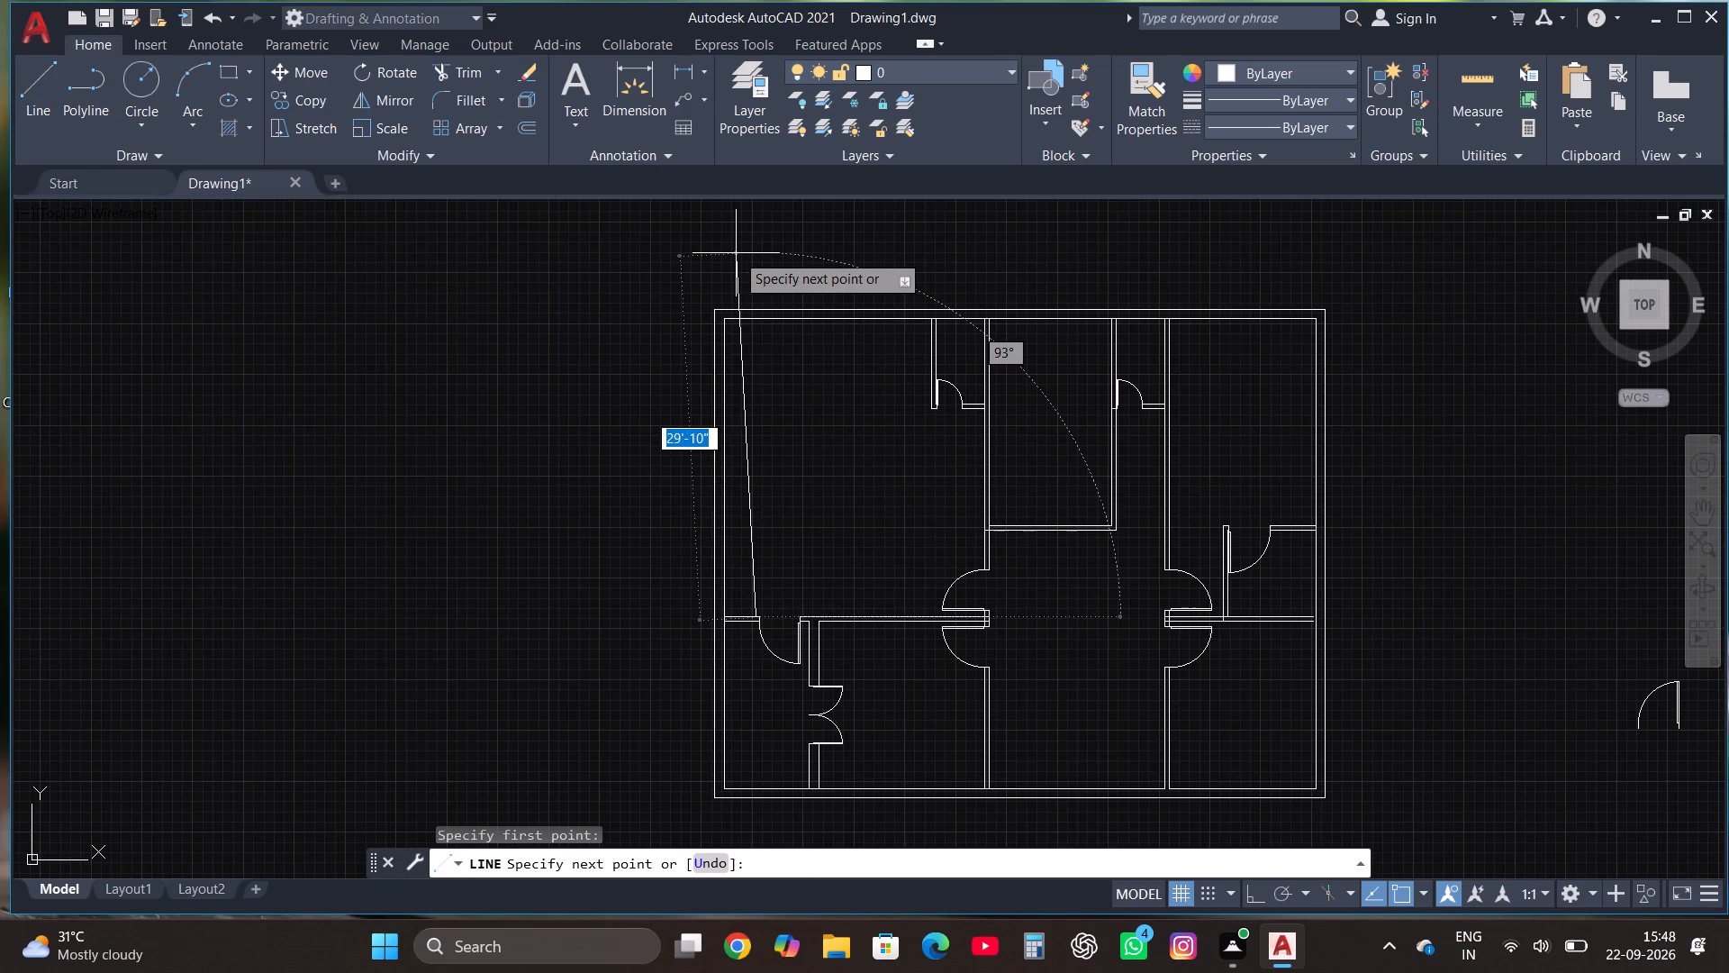
pyautogui.press('F8')
pyautogui.scroll(3, 759, 291)
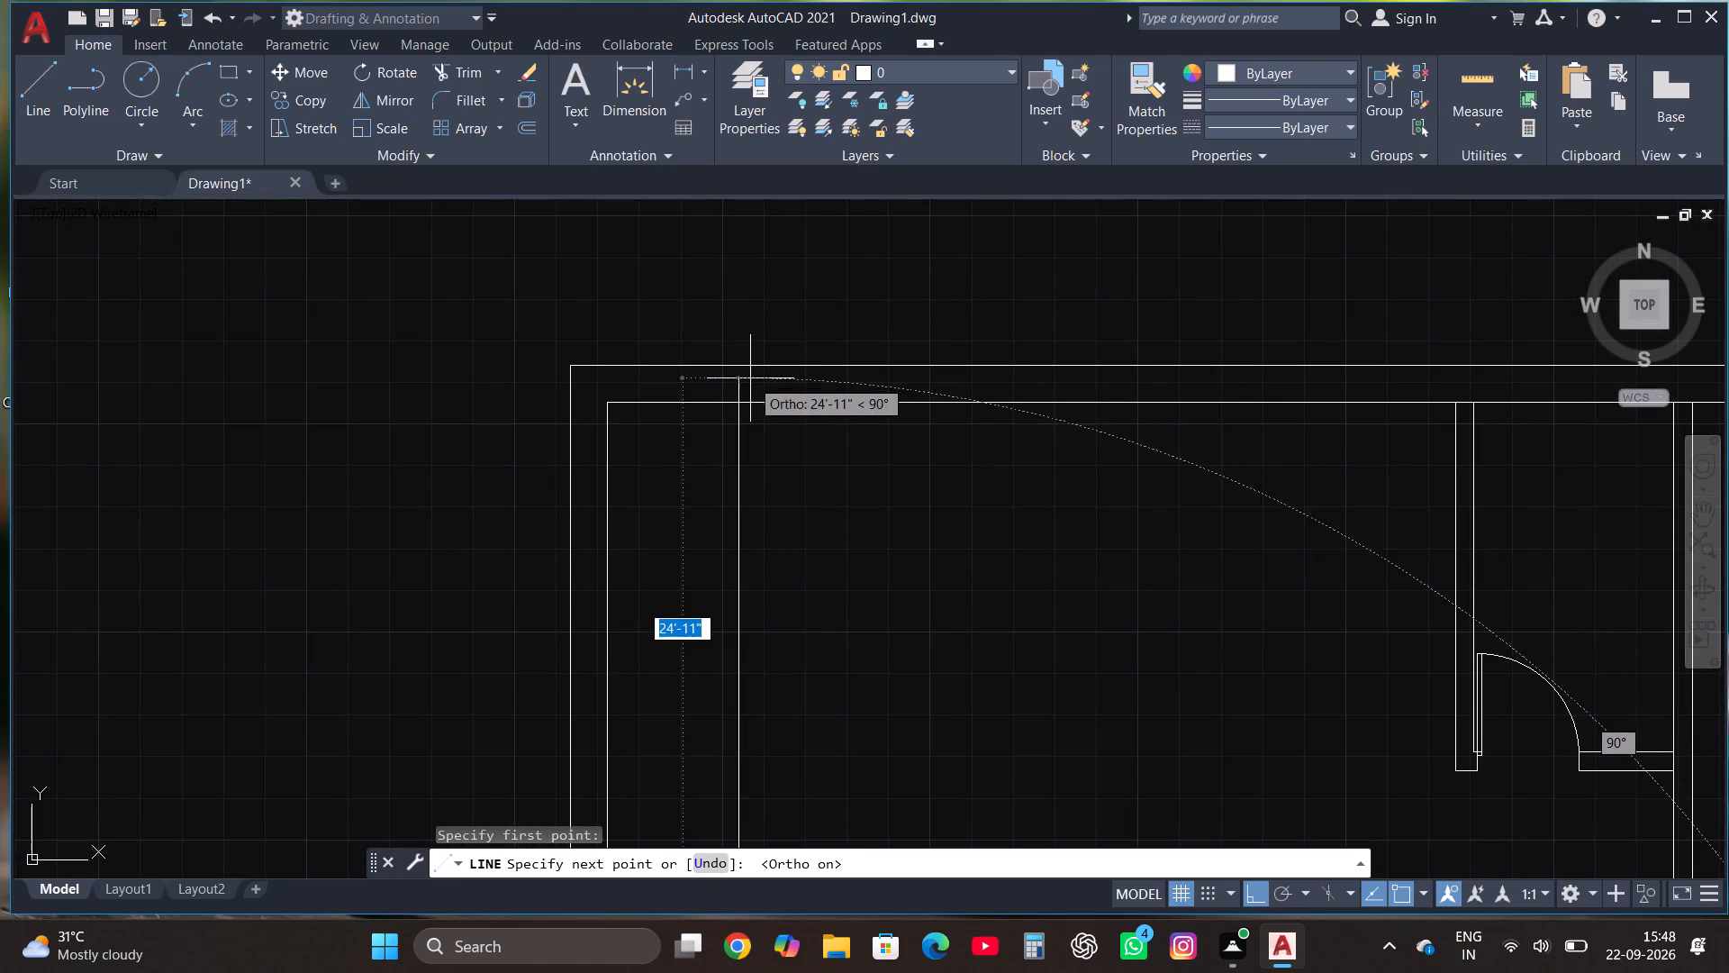
pyautogui.click(750, 380)
pyautogui.press('Escape')
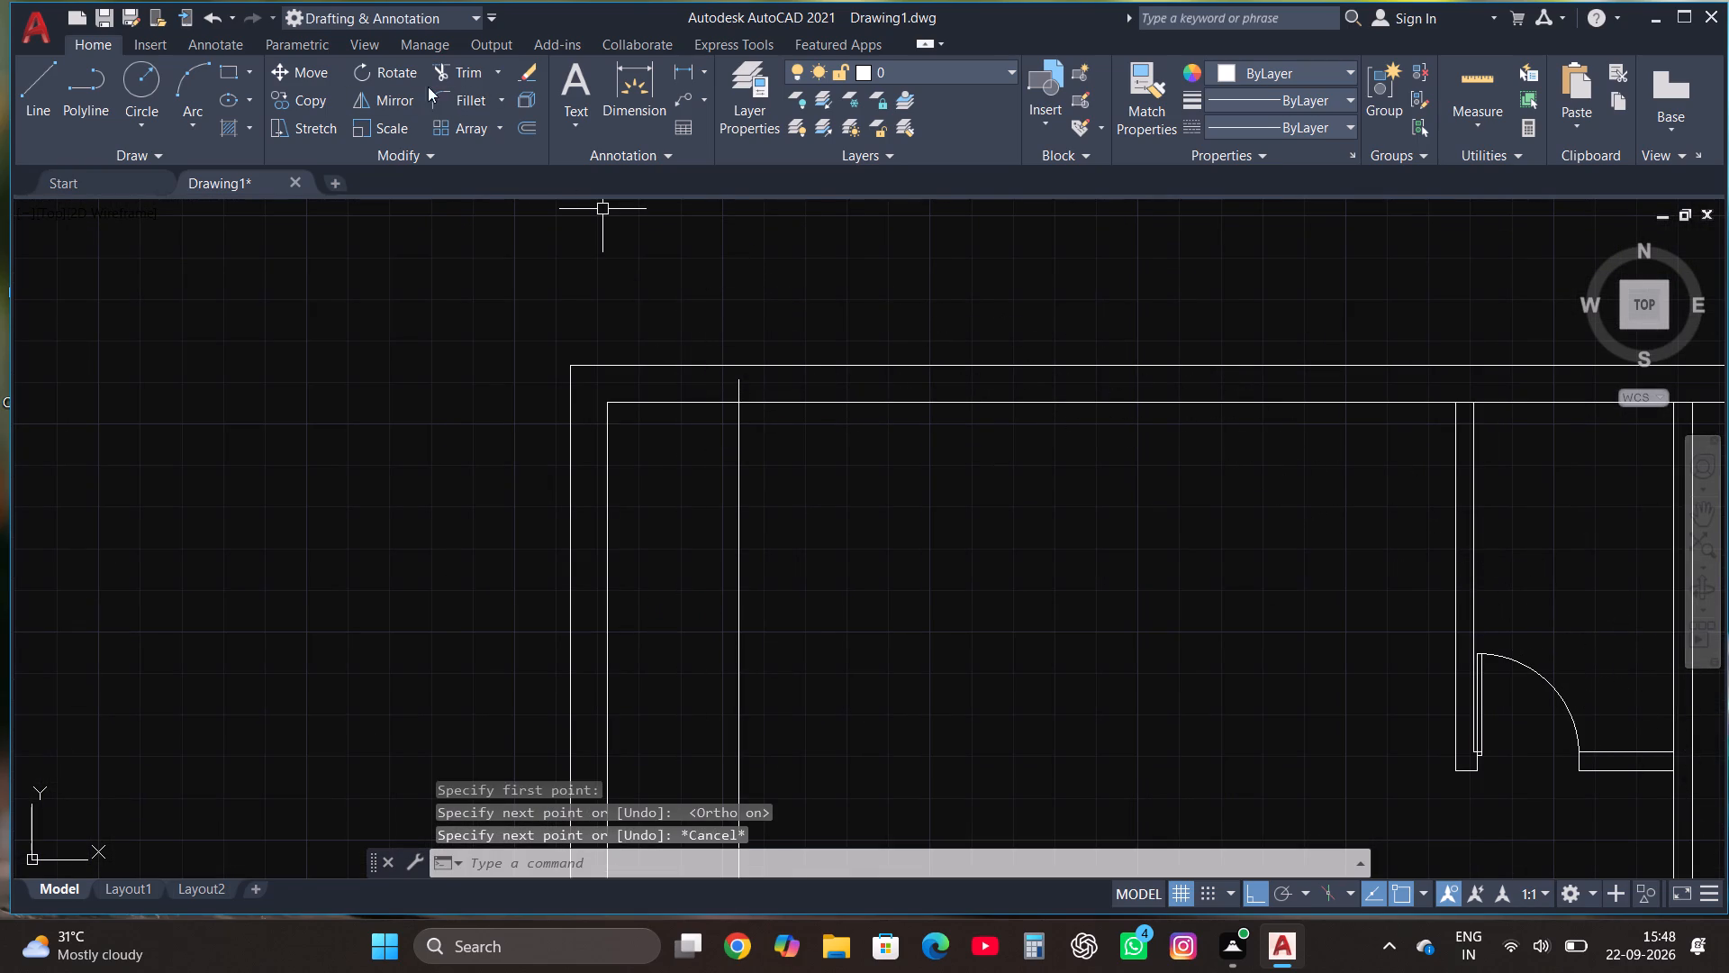
# Trim the new vertical line's overhang beyond the top wall's inner face.
pyautogui.click(448, 68)
pyautogui.click(735, 386)
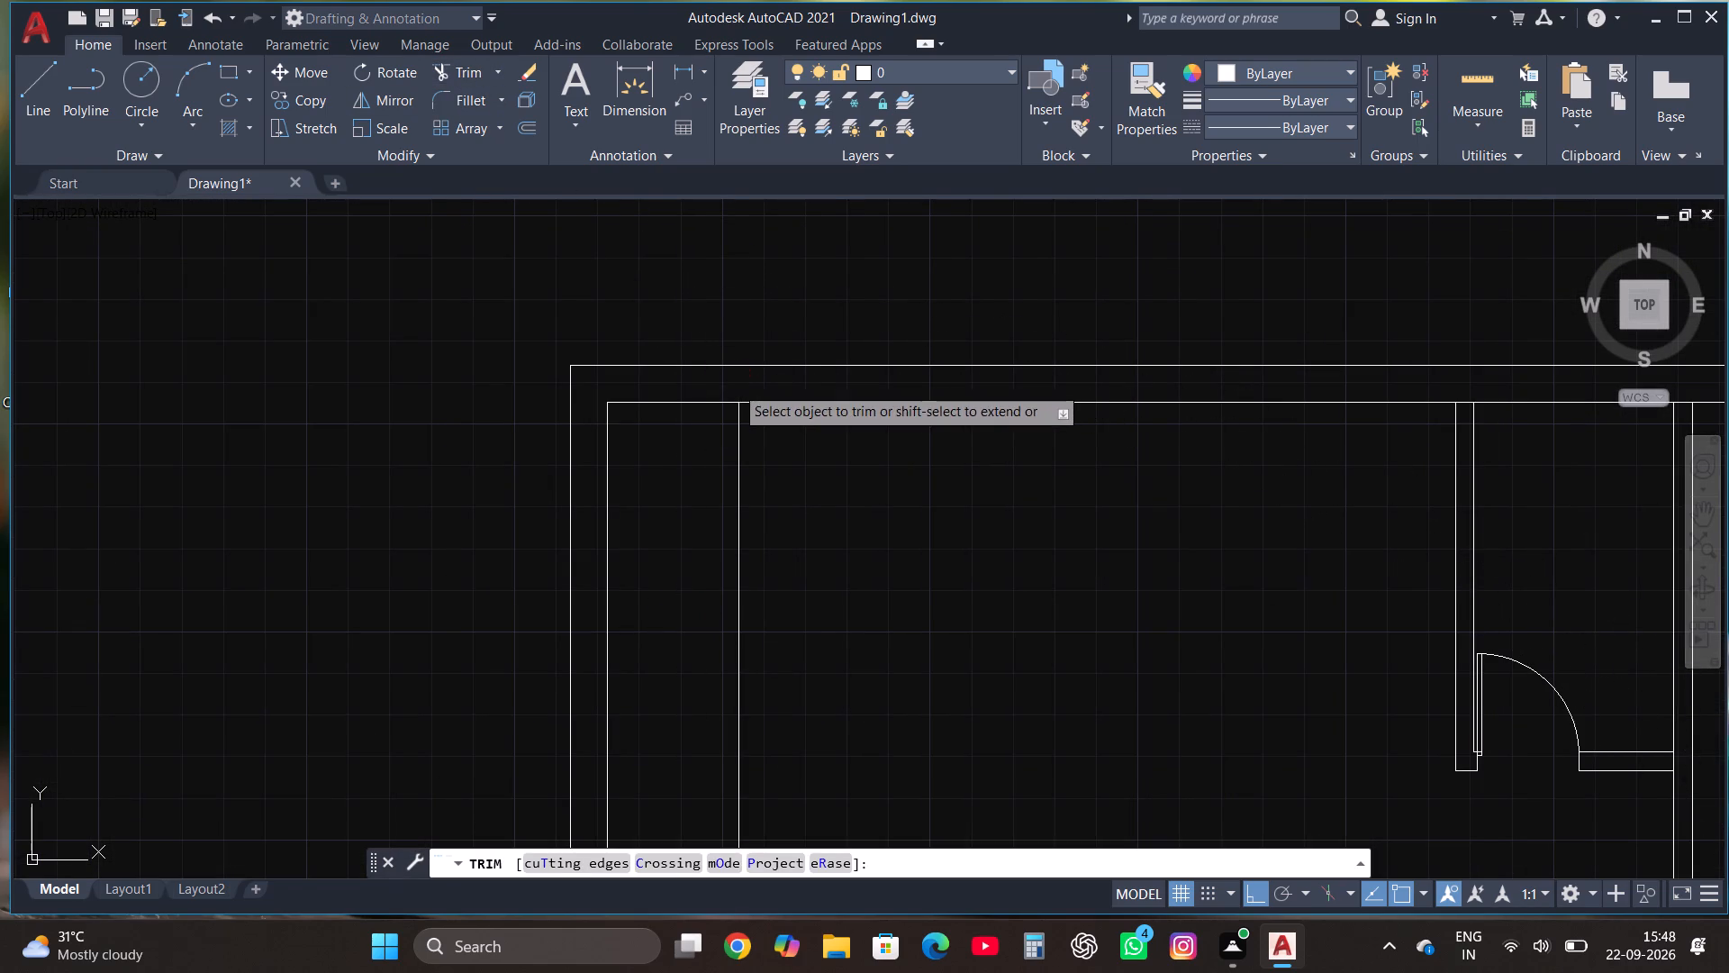
# Draw a rectangle in the upper-left room's narrow strip, between the interior vertical line and the outer wall's inner face.
pyautogui.press('Escape')
pyautogui.scroll(-3, 735, 384)
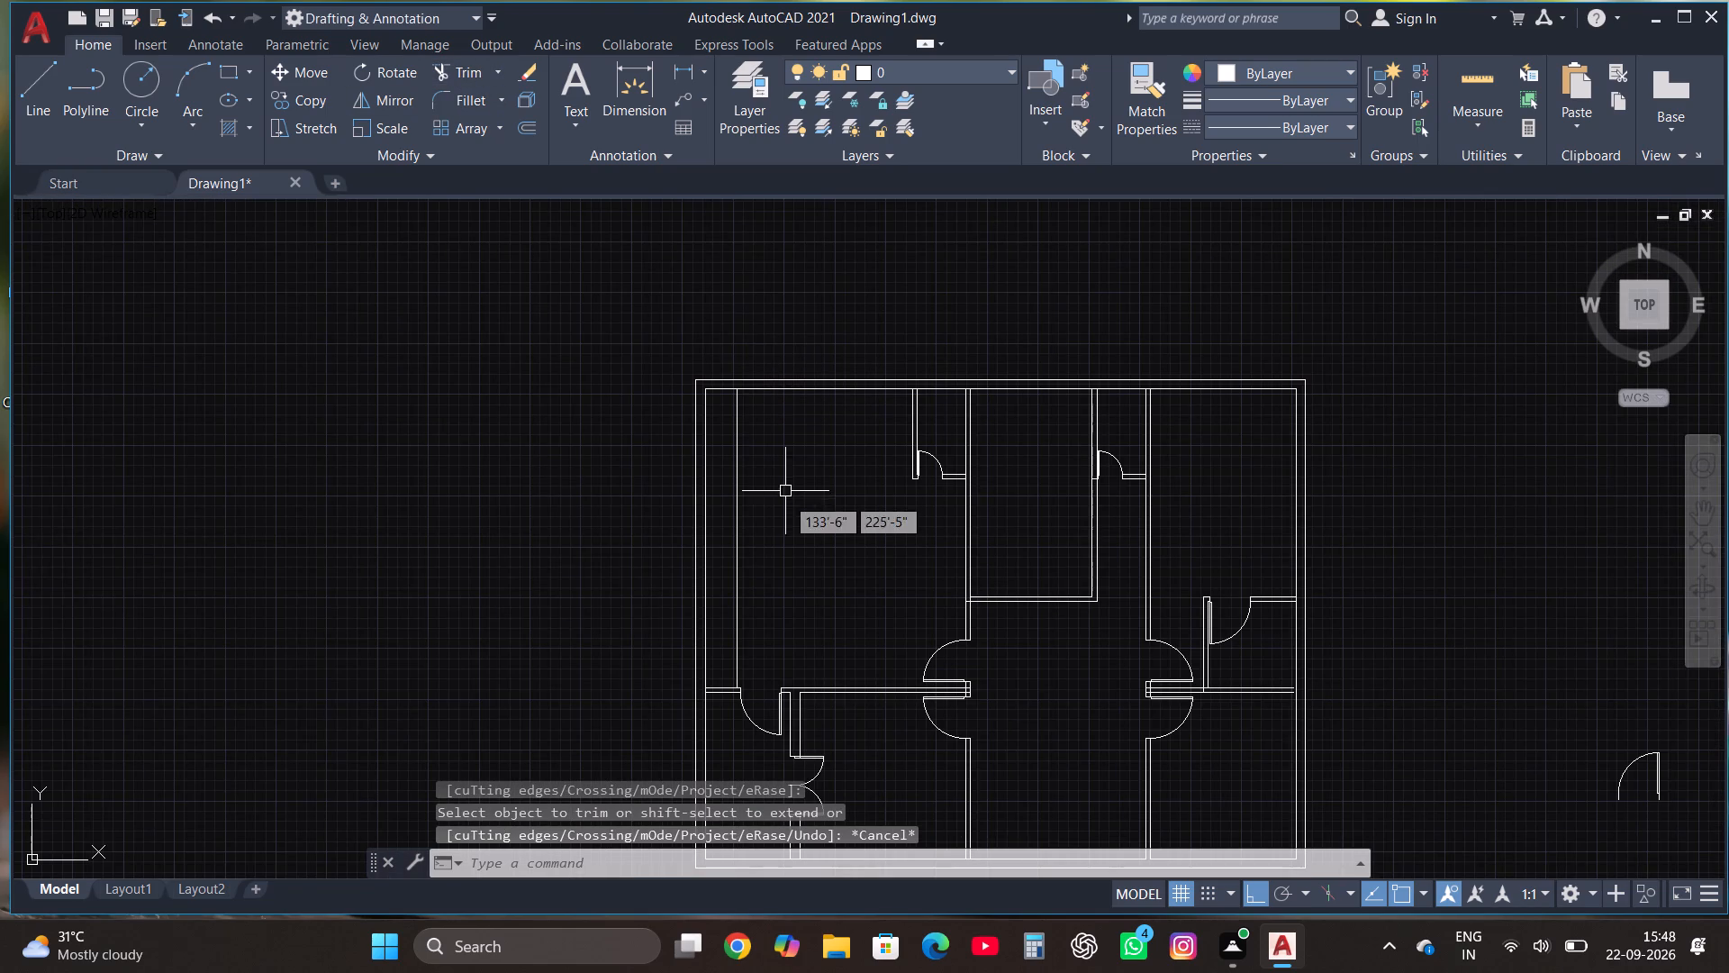
pyautogui.scroll(1, 746, 609)
pyautogui.click(218, 77)
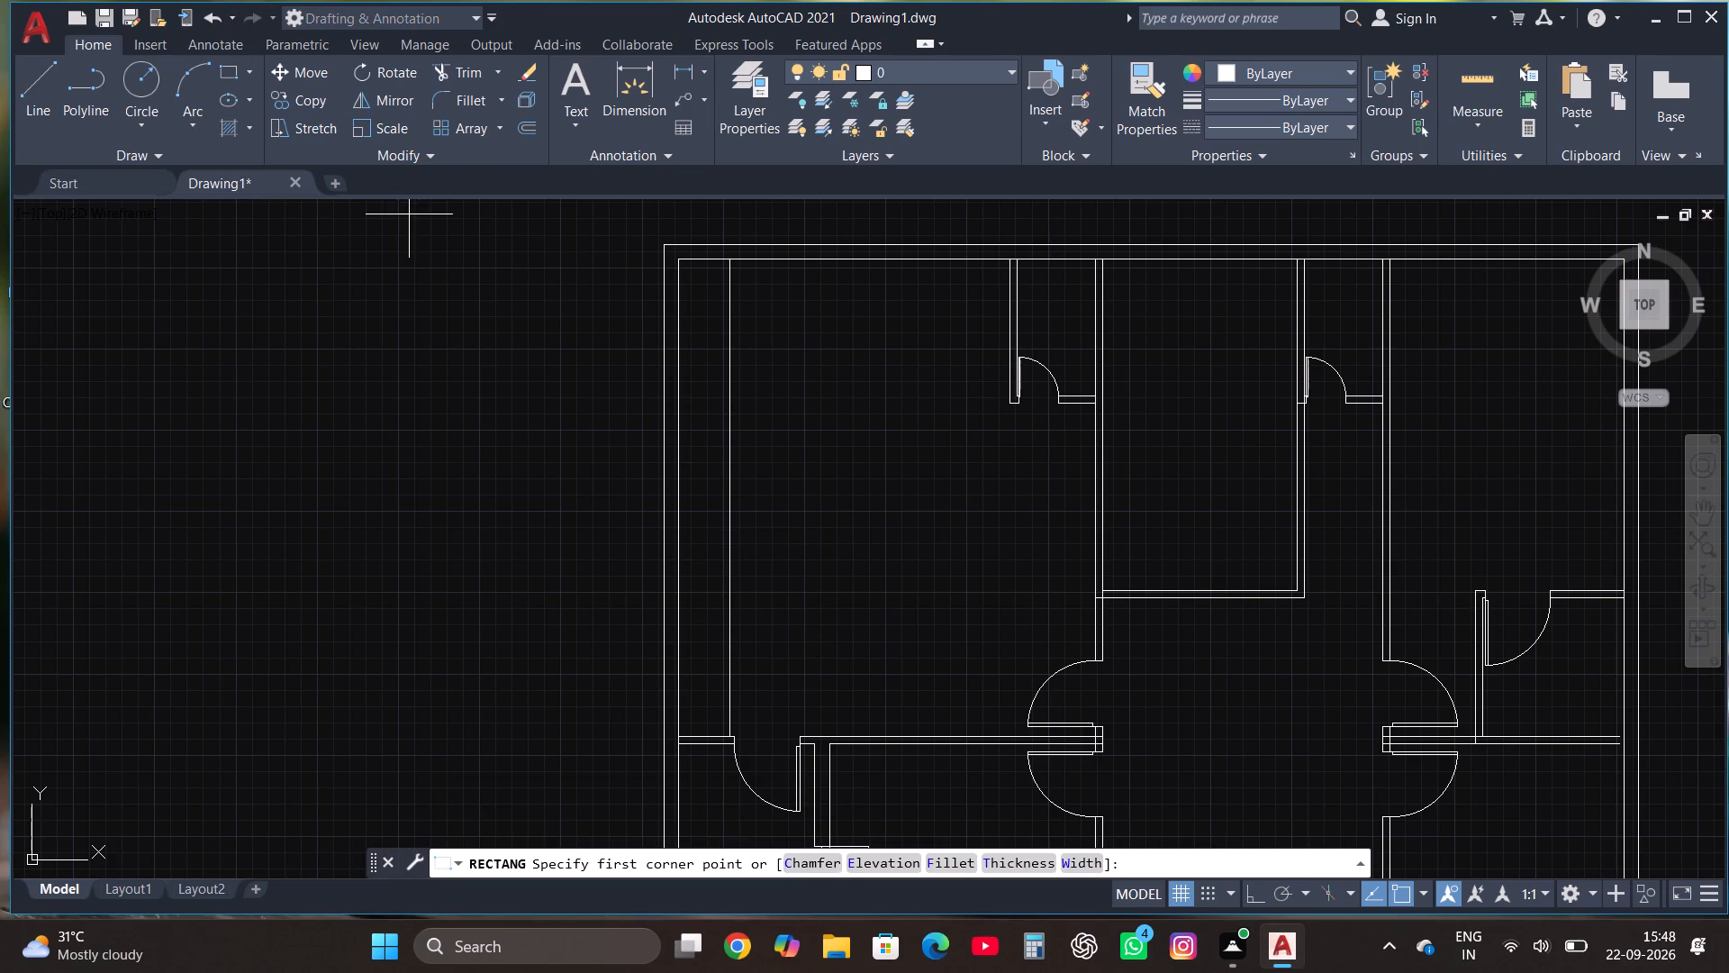
pyautogui.click(727, 517)
pyautogui.click(677, 378)
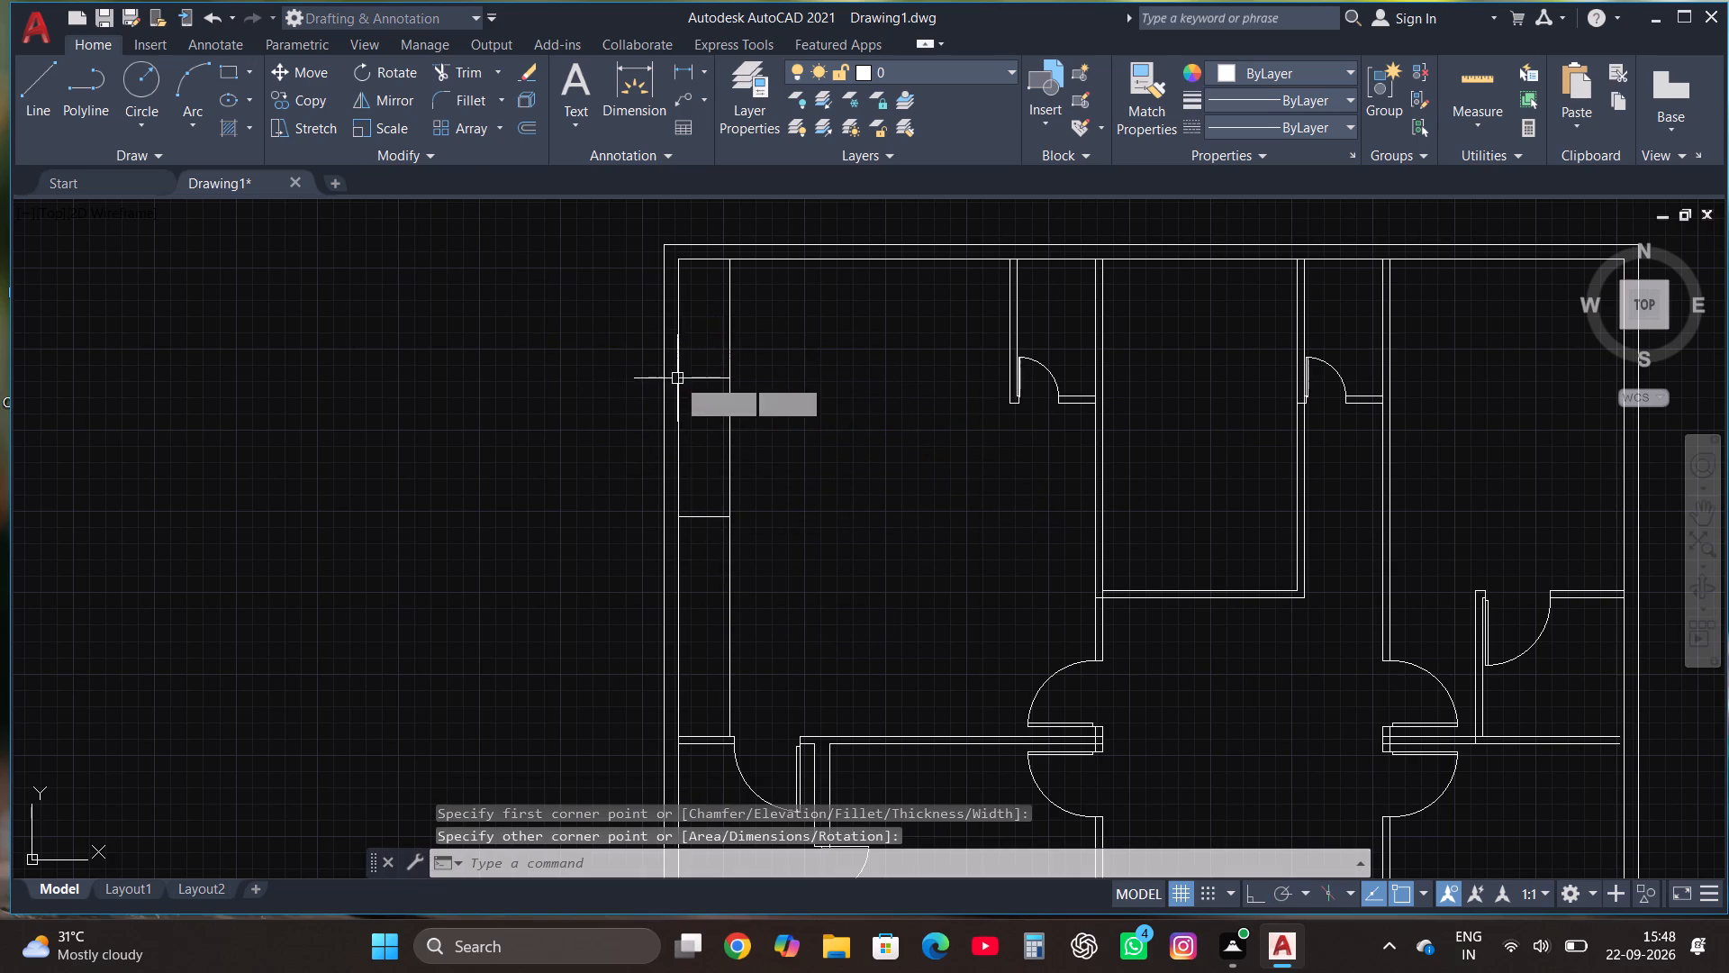
# With Ortho on, draw a vertical line down the middle of the new rectangle, short of both its ends.
pyautogui.scroll(1, 725, 448)
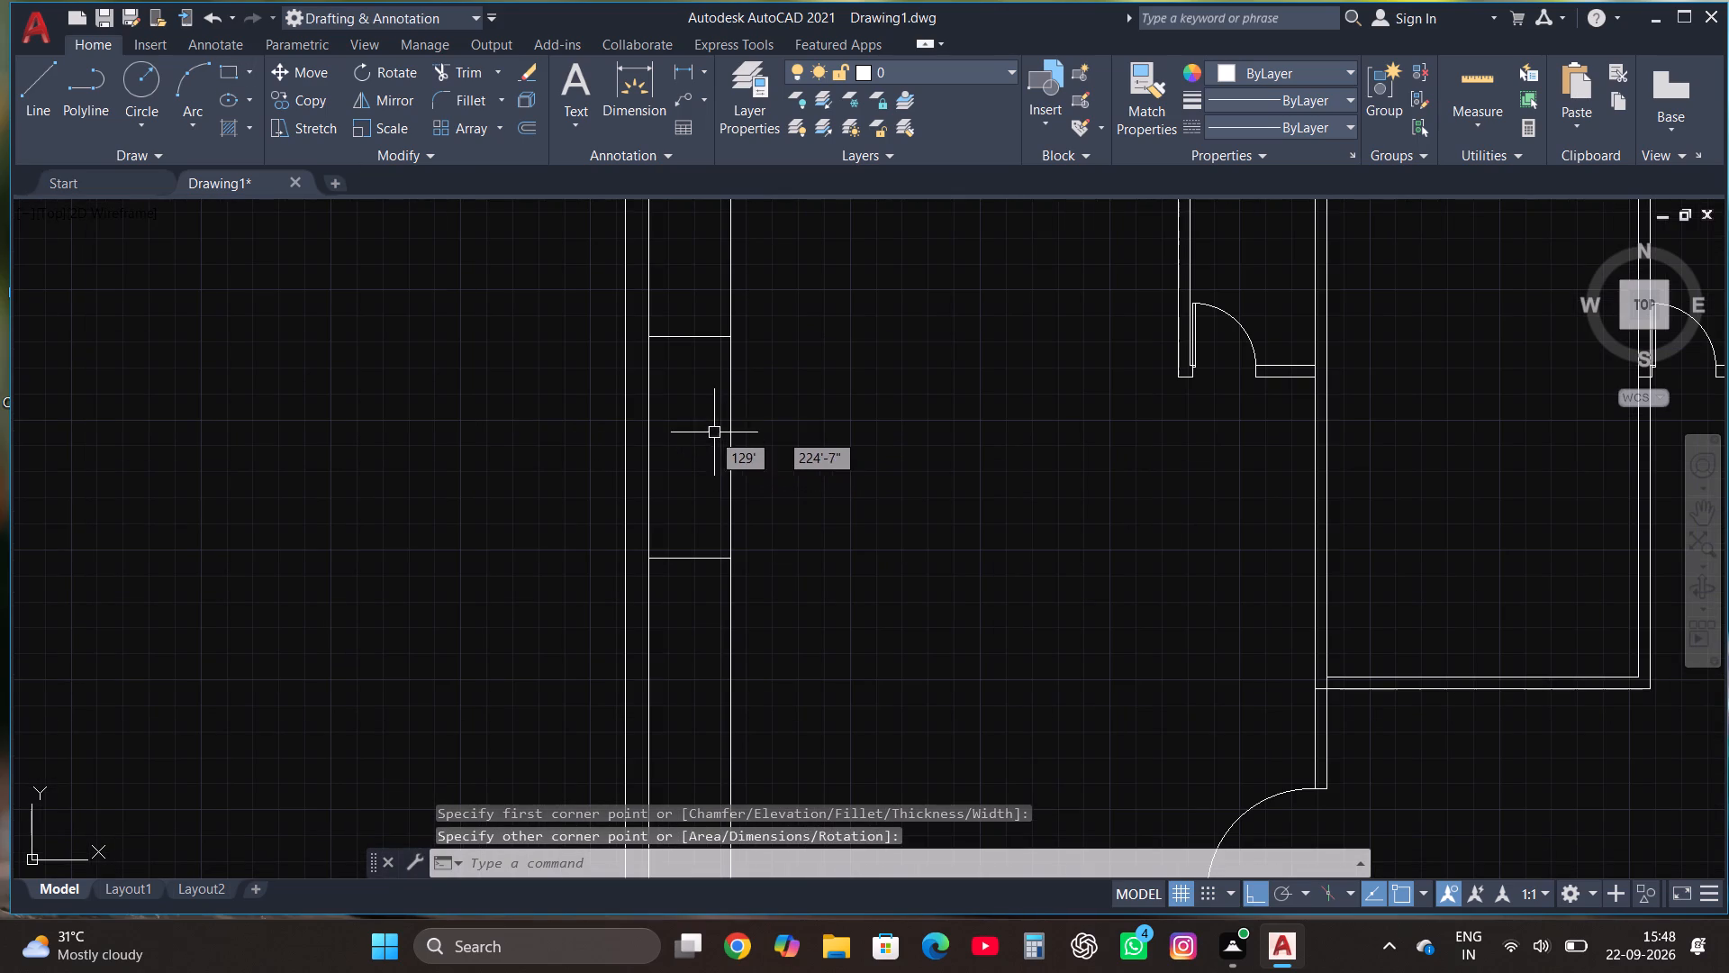
pyautogui.click(37, 74)
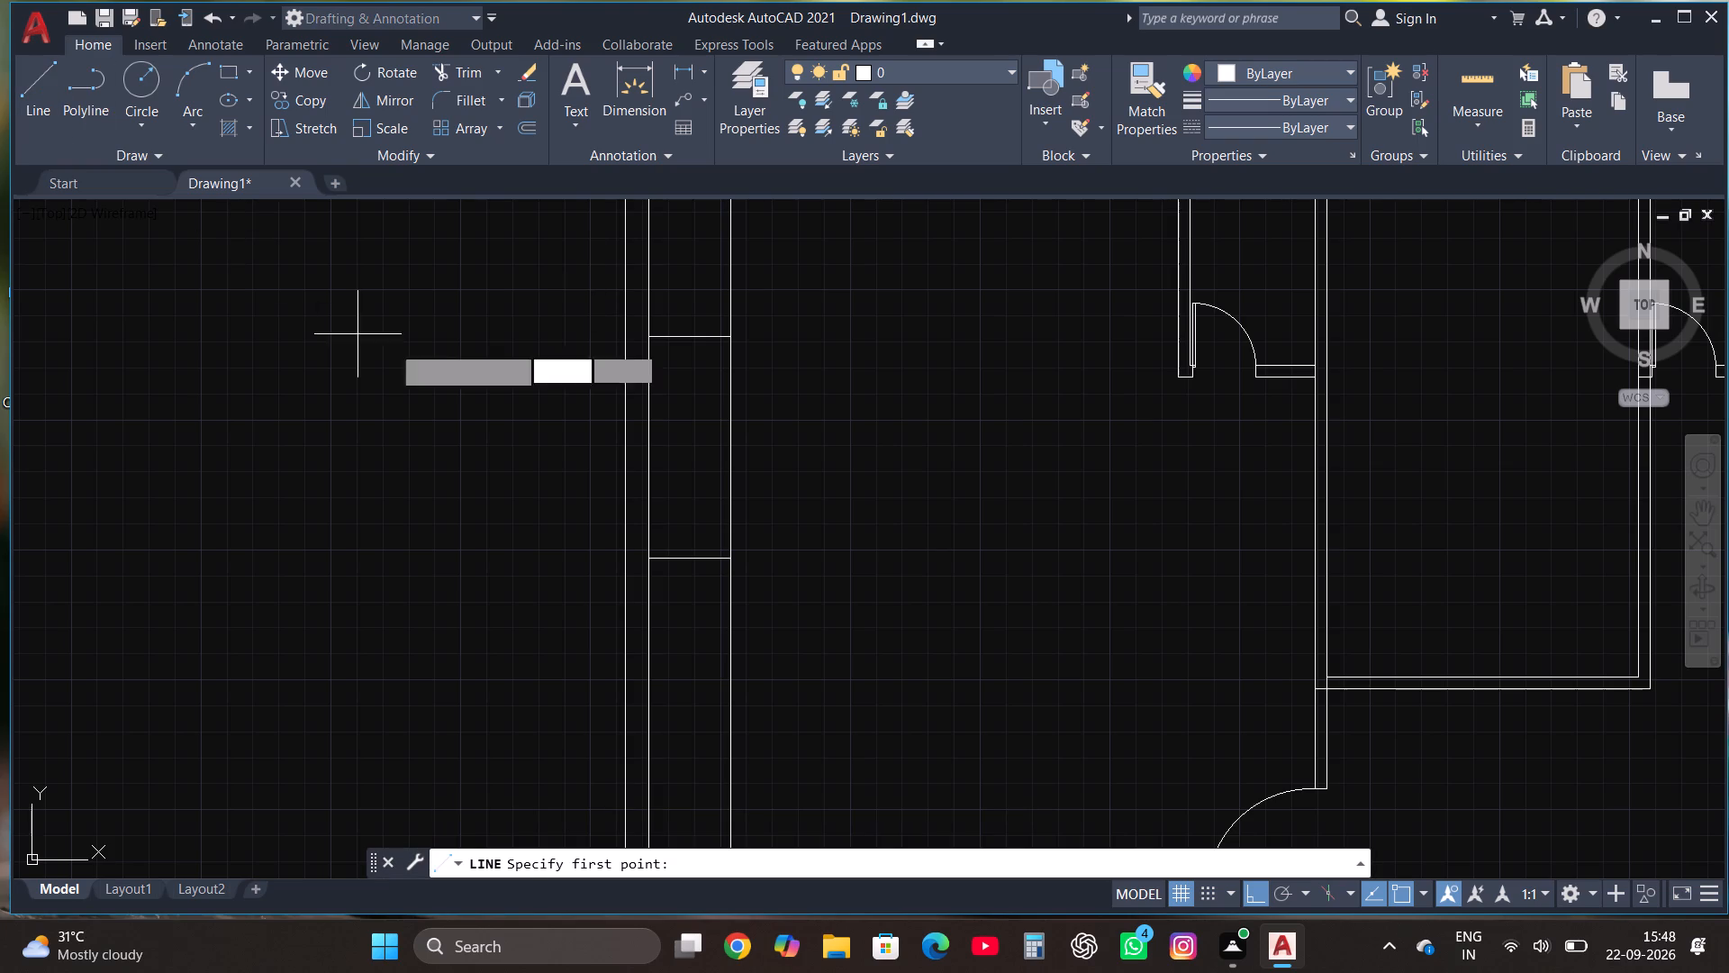
pyautogui.click(685, 525)
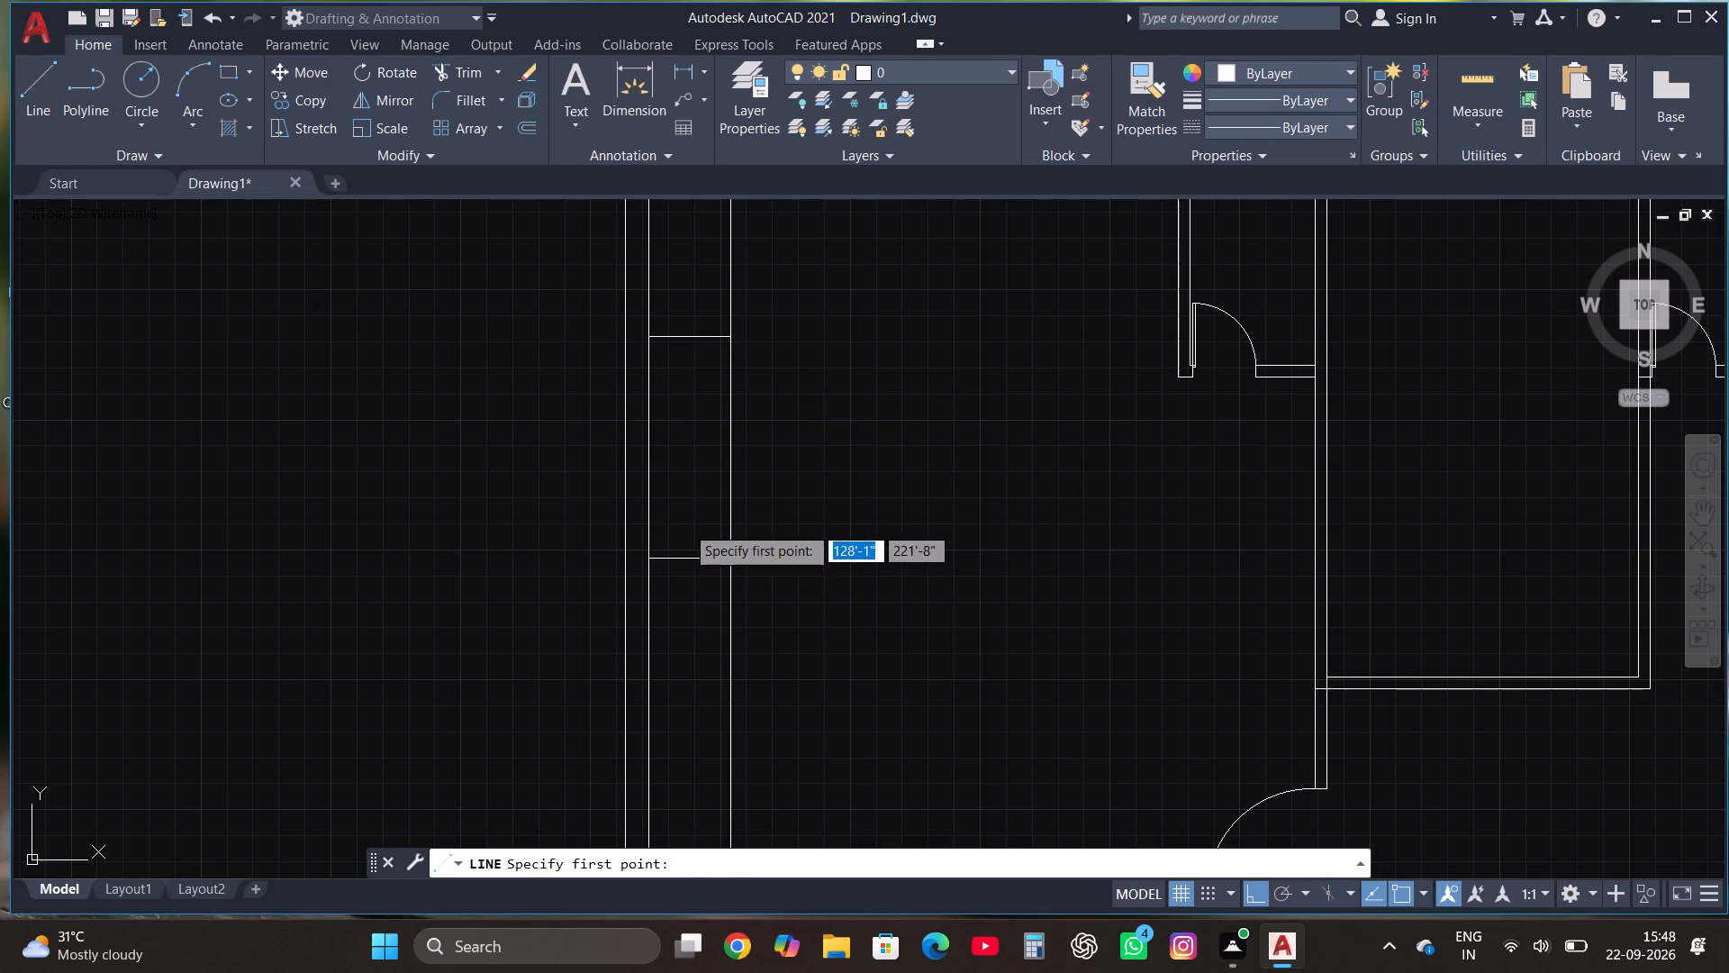
pyautogui.click(669, 373)
pyautogui.press('Escape')
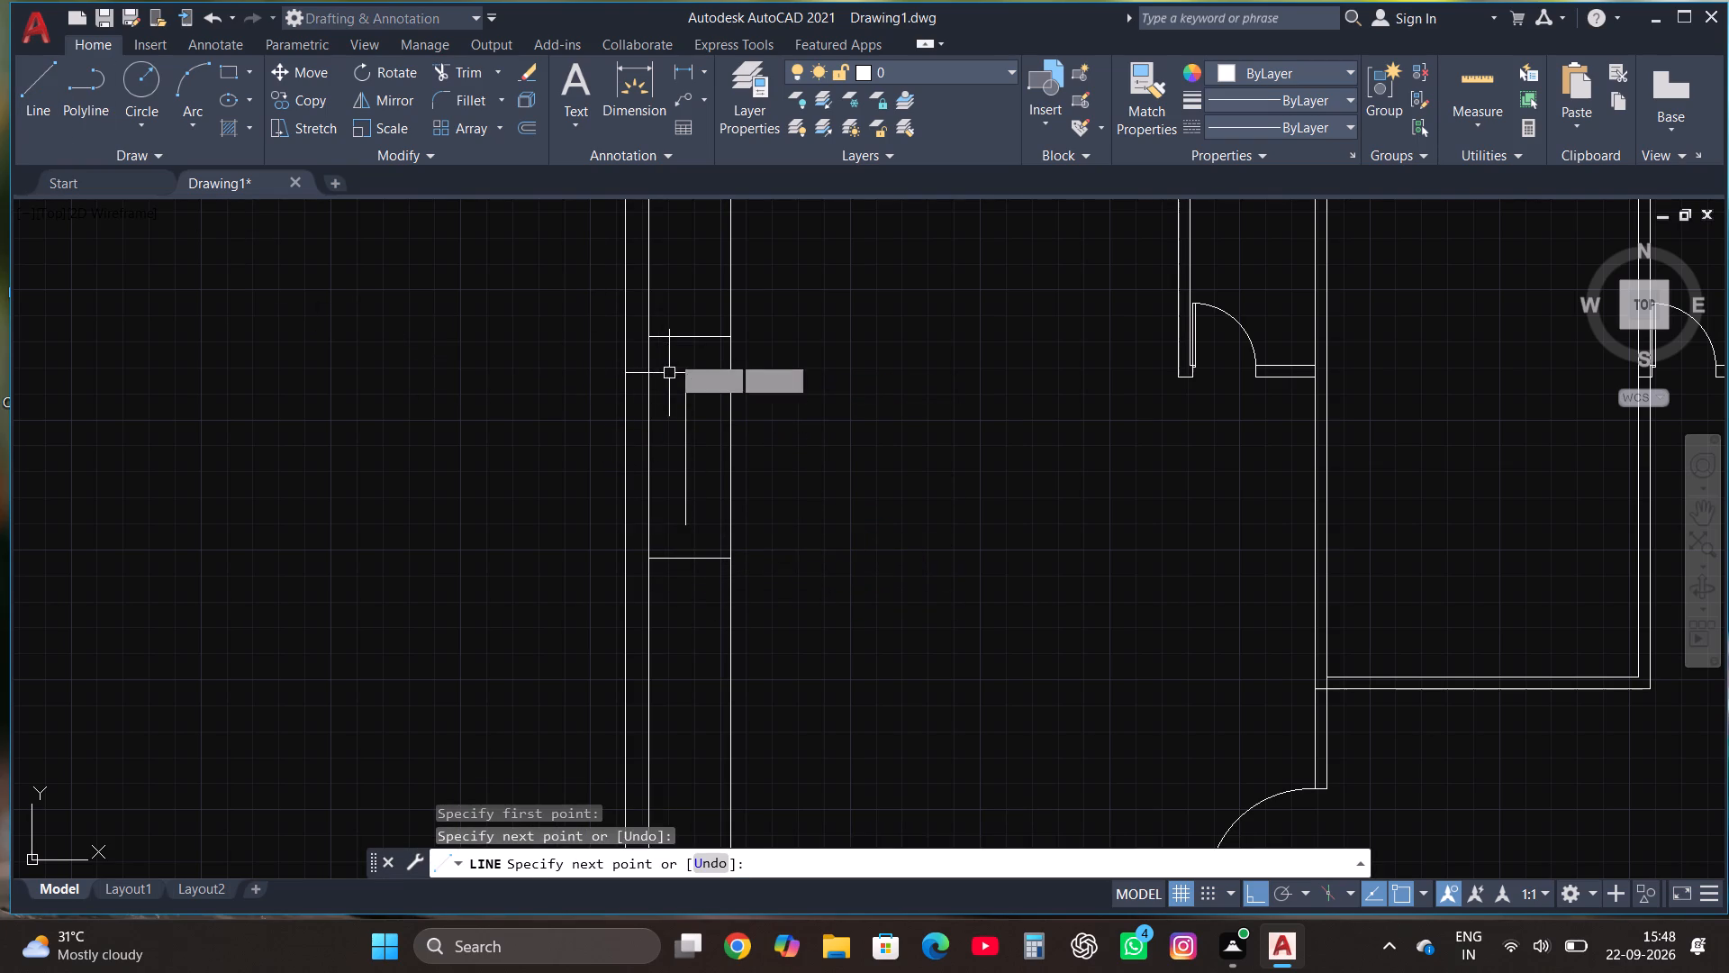
# Draw a horizontal line about 1'-4" long across the lower end of the rectangle's vertical centre line.
pyautogui.click(44, 78)
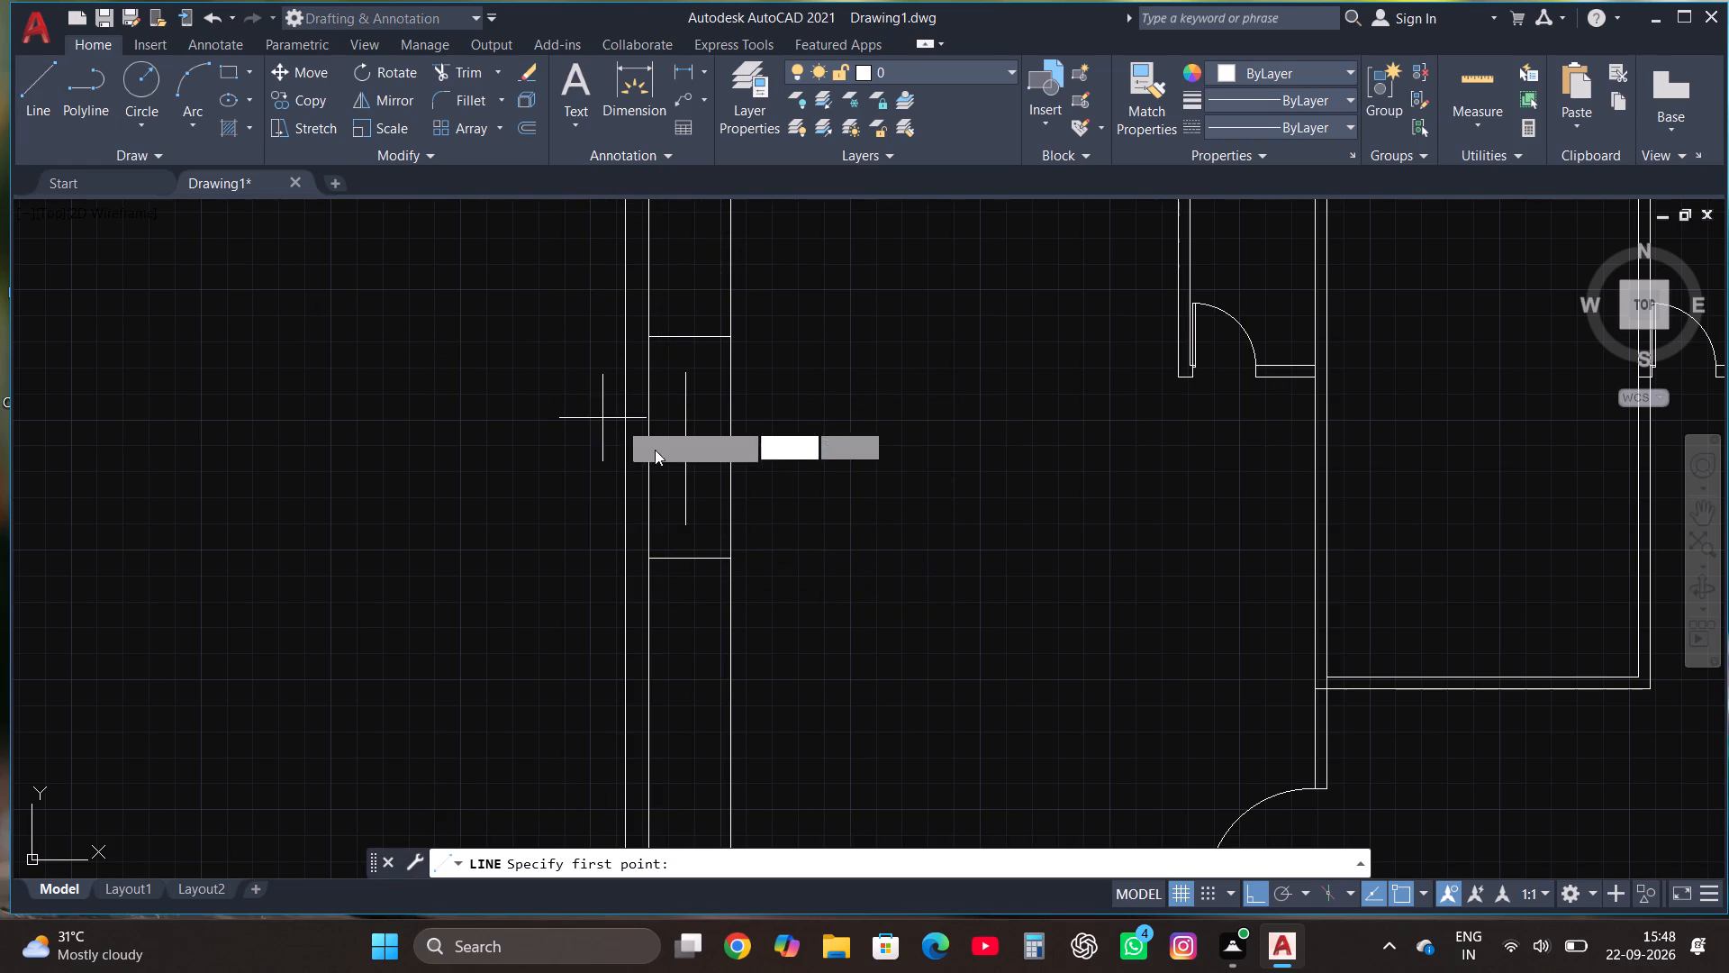
pyautogui.scroll(1, 702, 528)
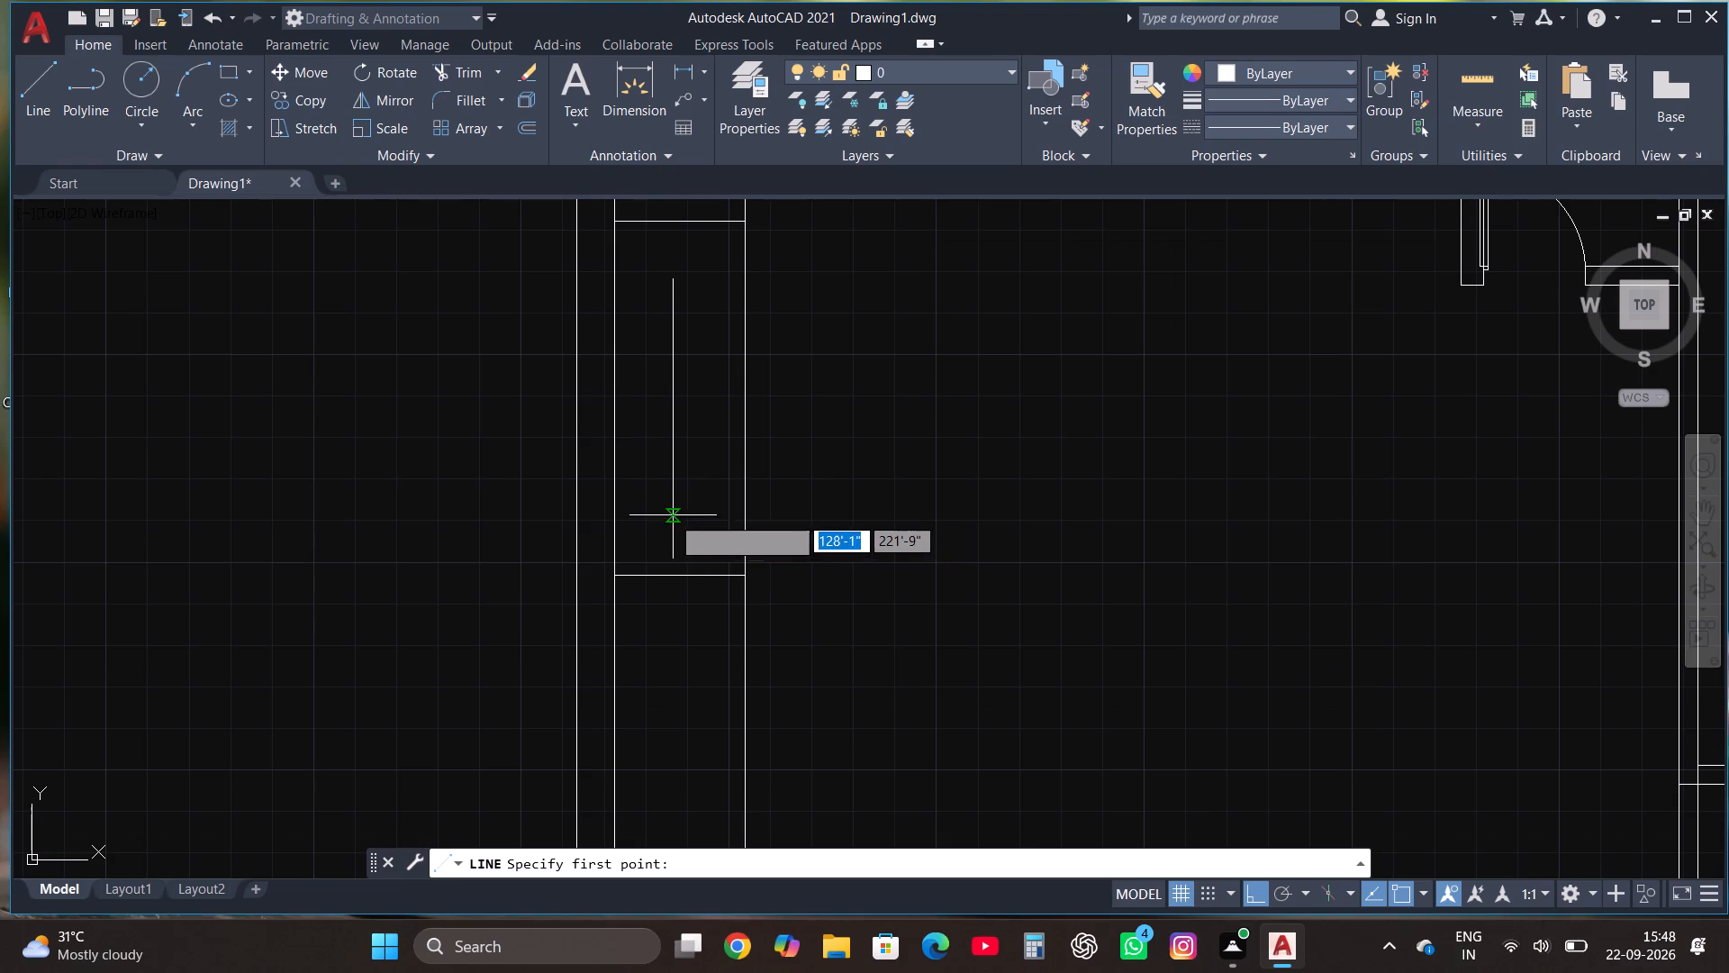
pyautogui.click(641, 519)
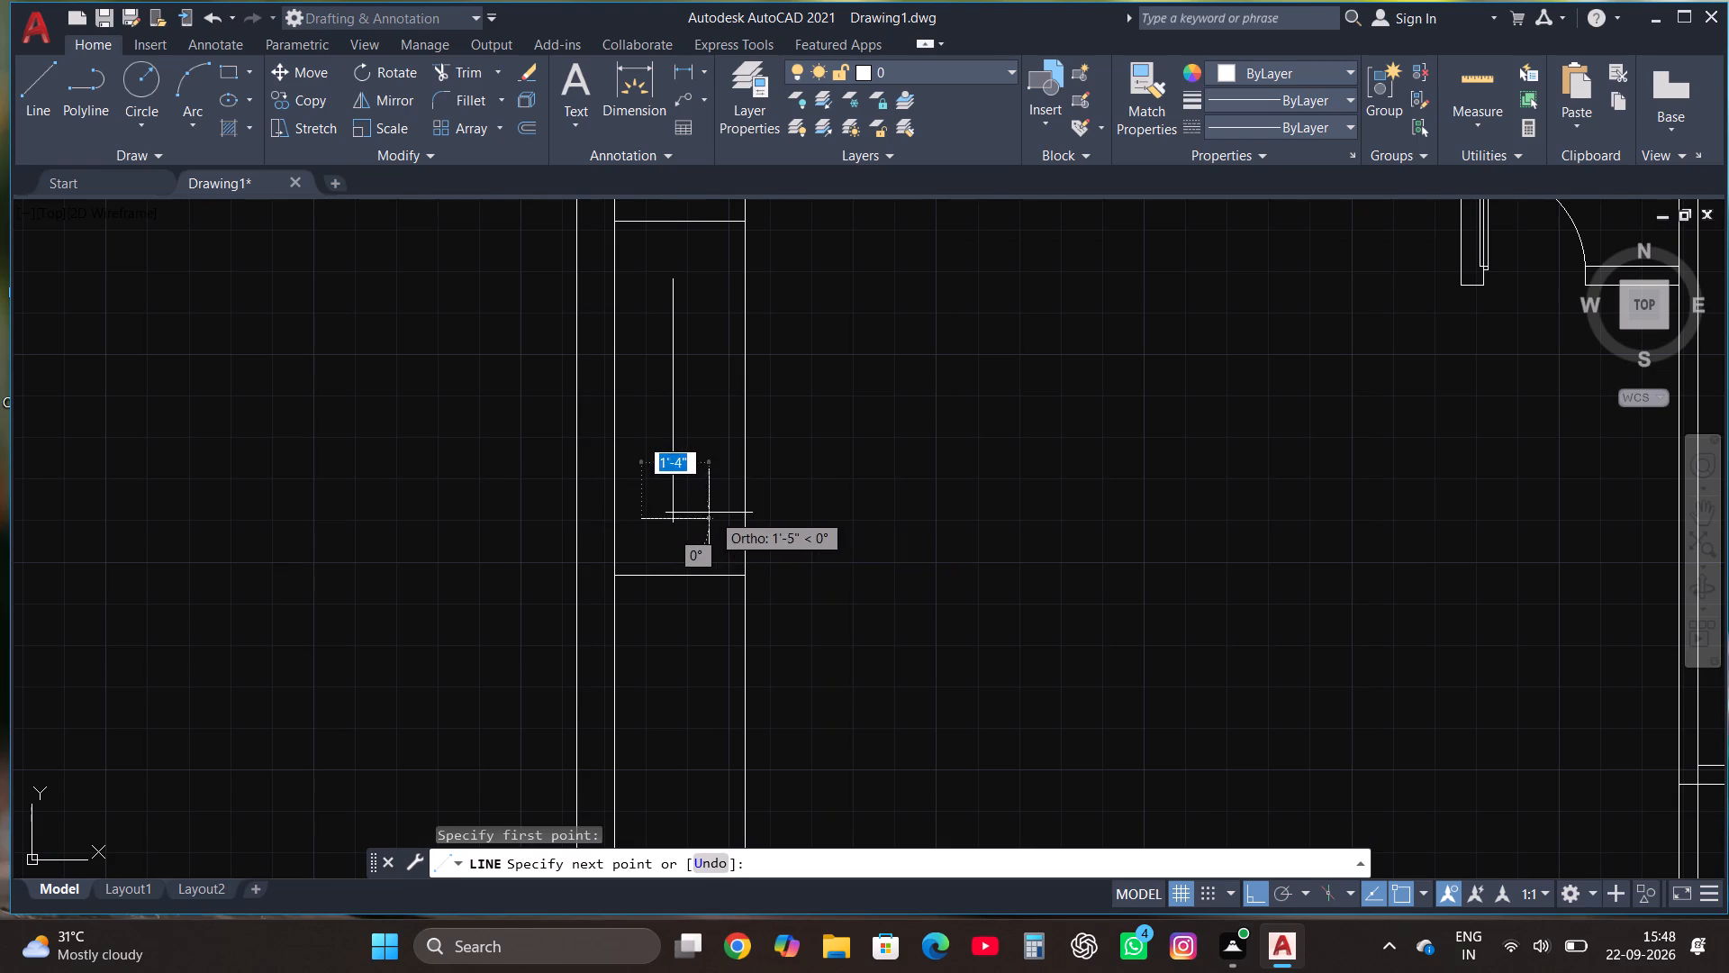
pyautogui.click(709, 513)
# With Ortho off, draw a slightly slanted line about 1'-3" long across the vertical line, just above the short horizontal one.
pyautogui.click(53, 85)
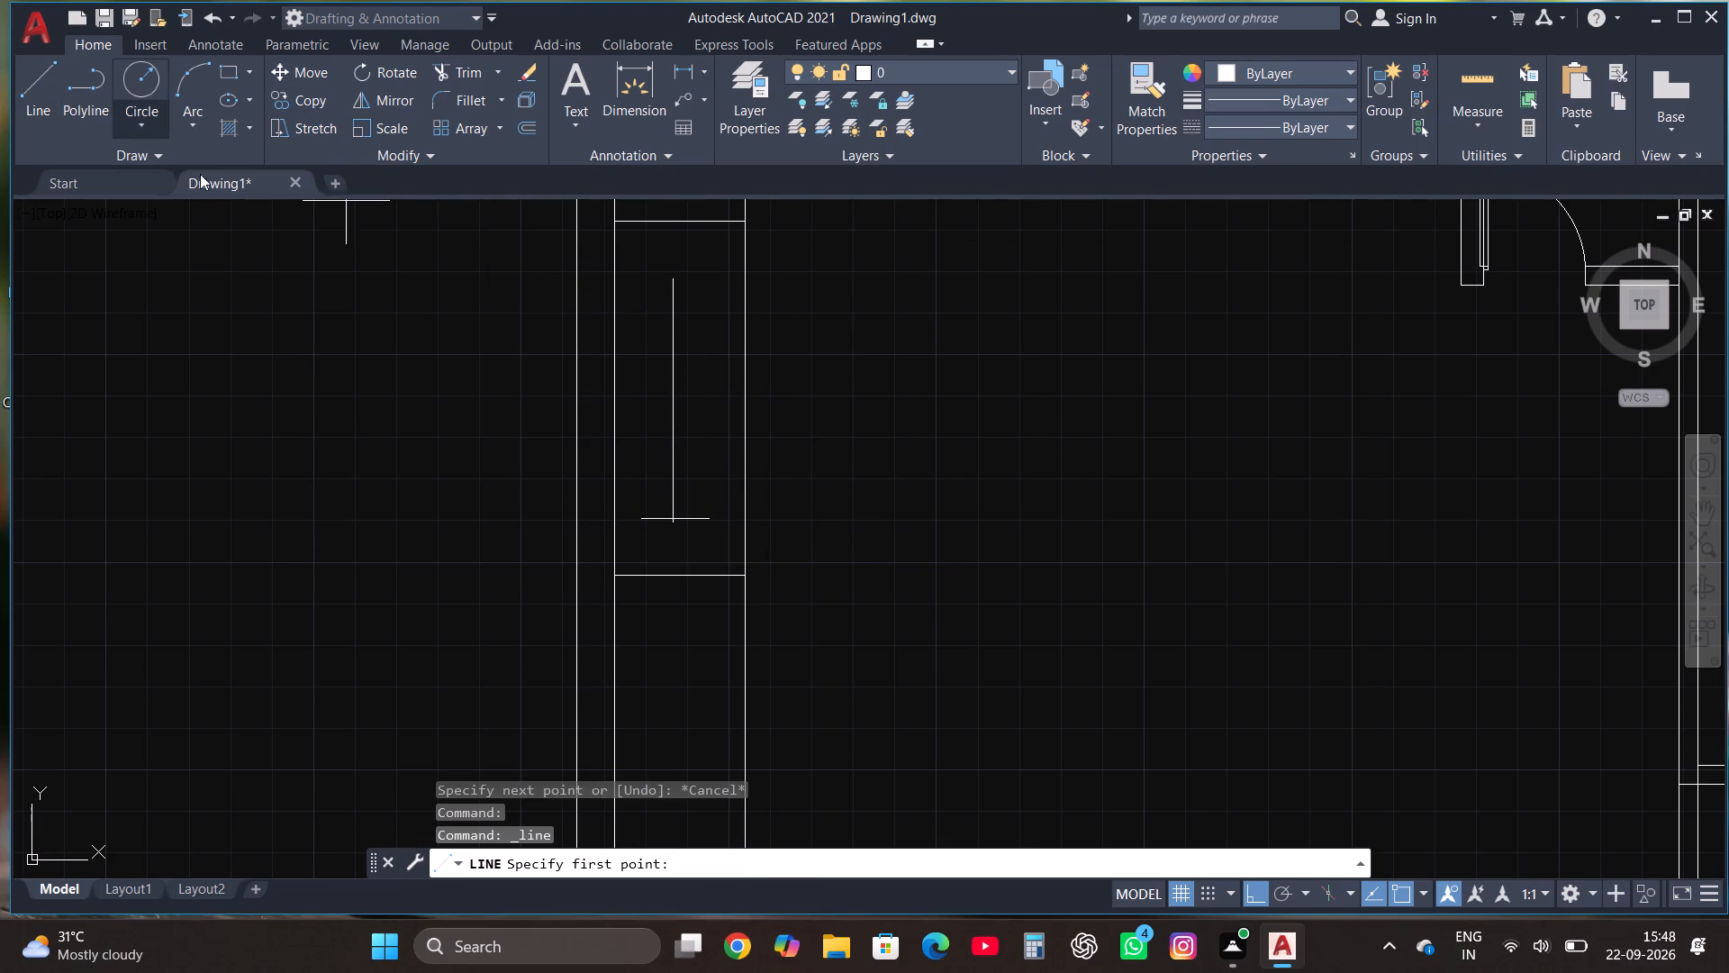
pyautogui.press('F8')
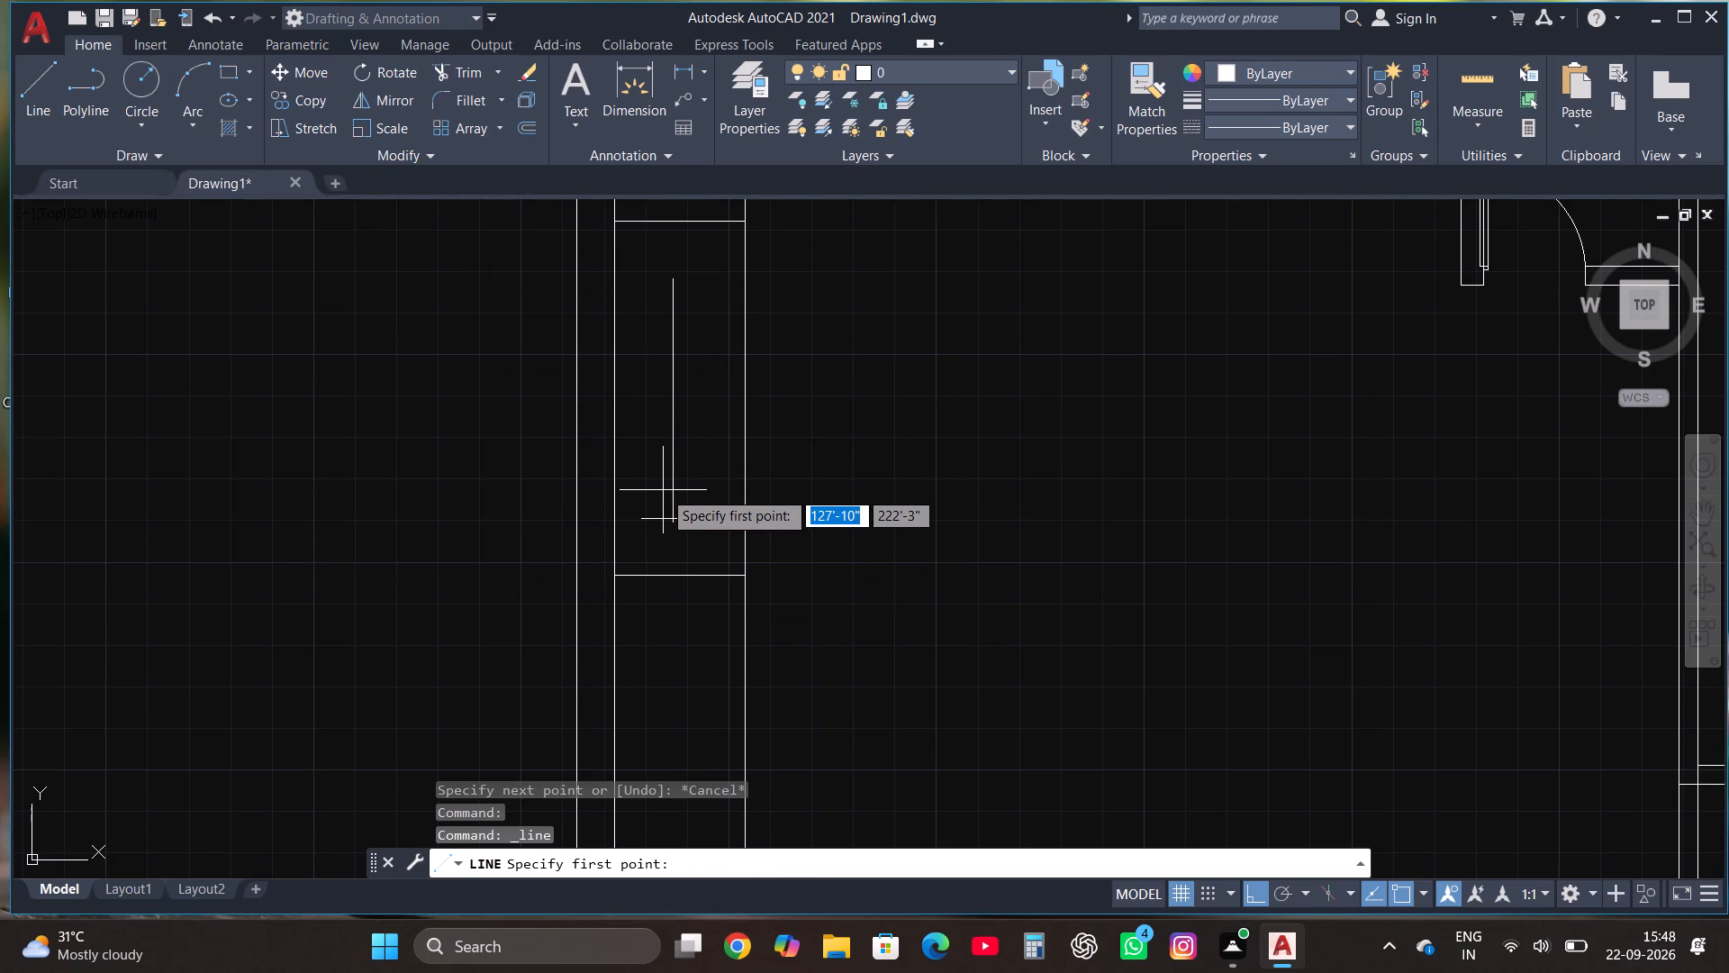
pyautogui.scroll(2, 682, 505)
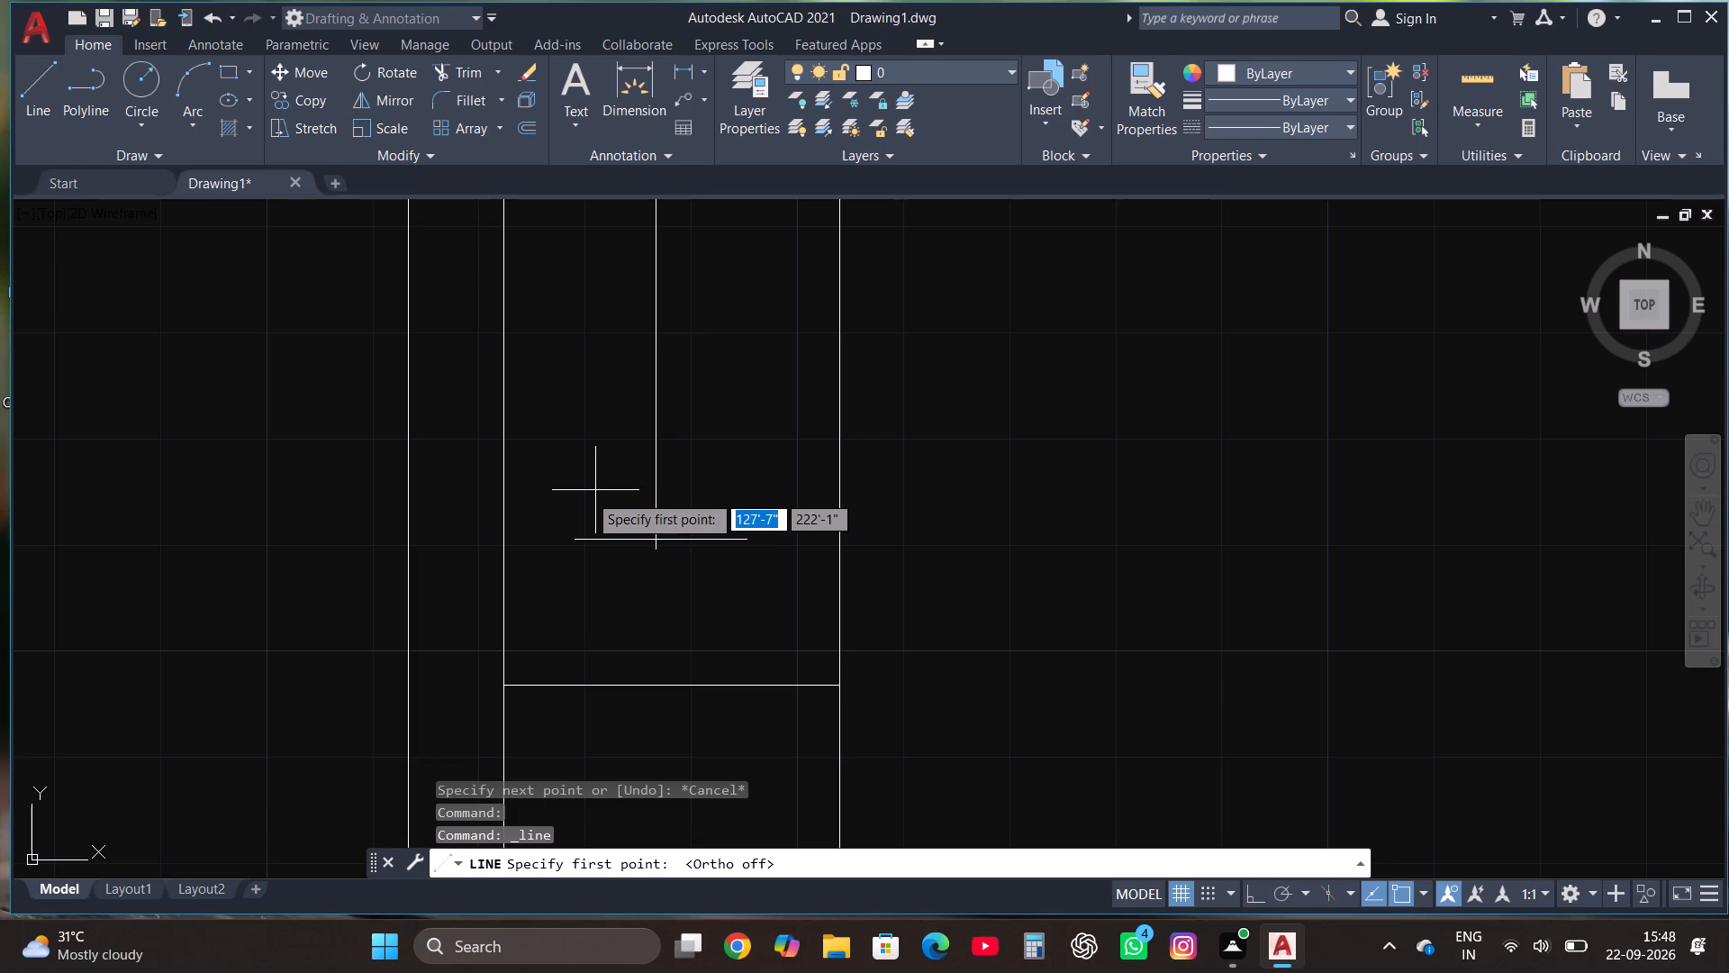
pyautogui.click(588, 494)
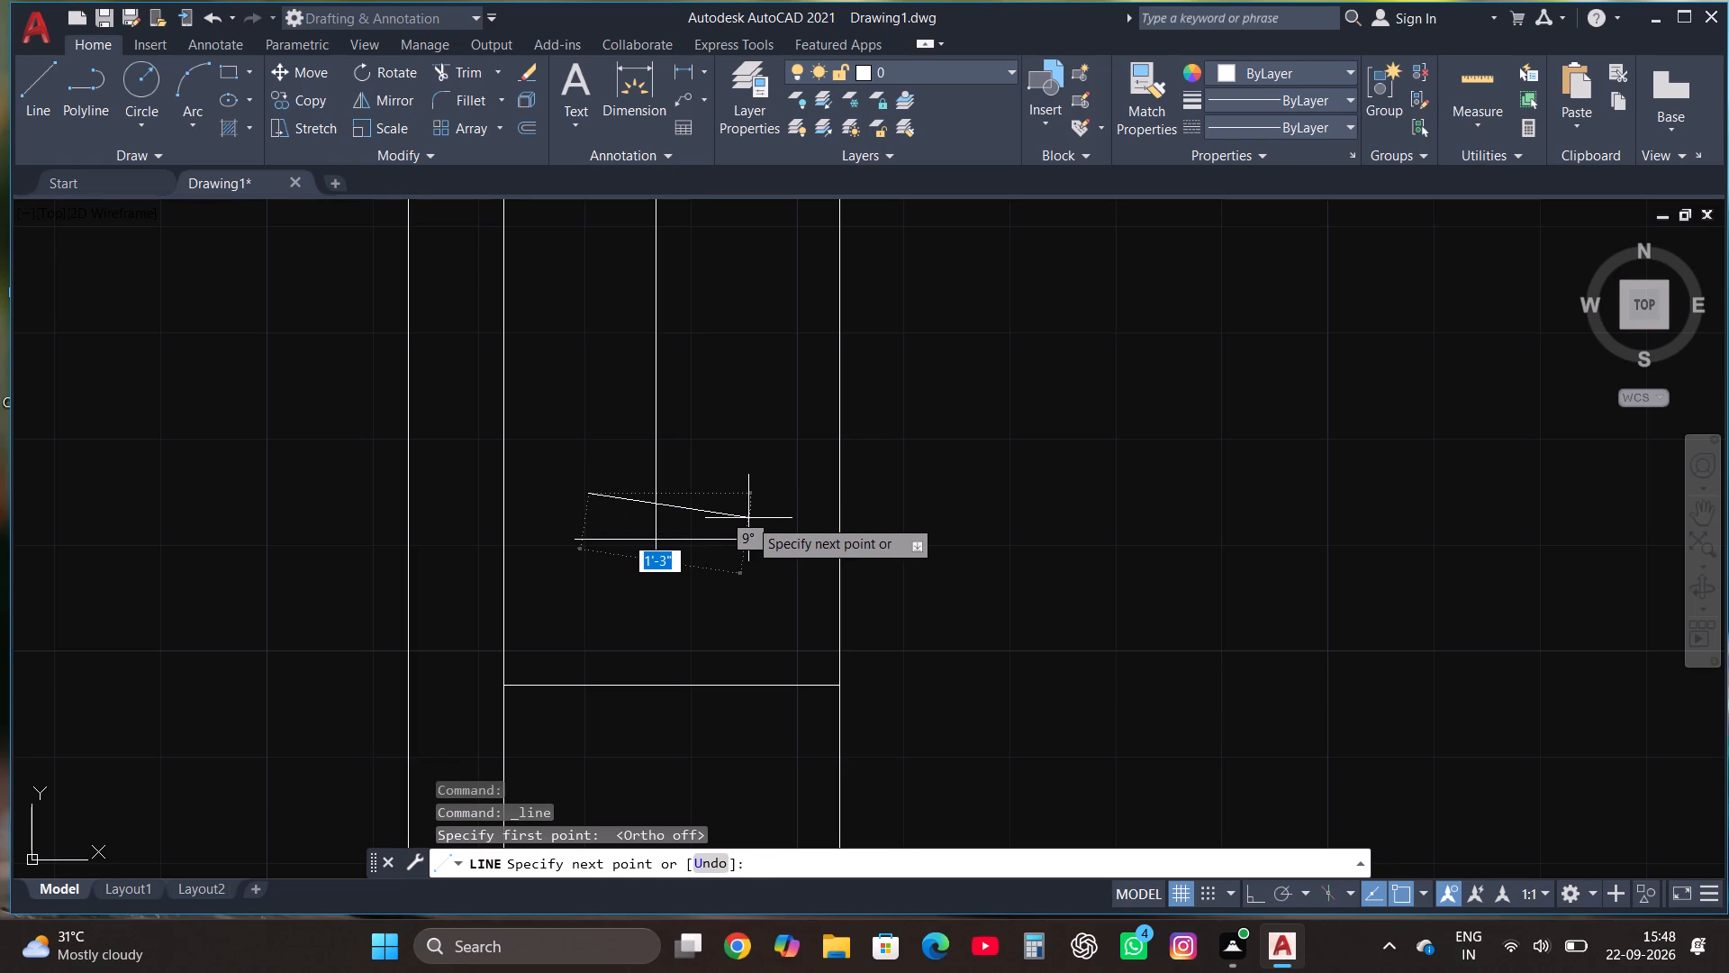
pyautogui.click(748, 520)
pyautogui.press('Escape')
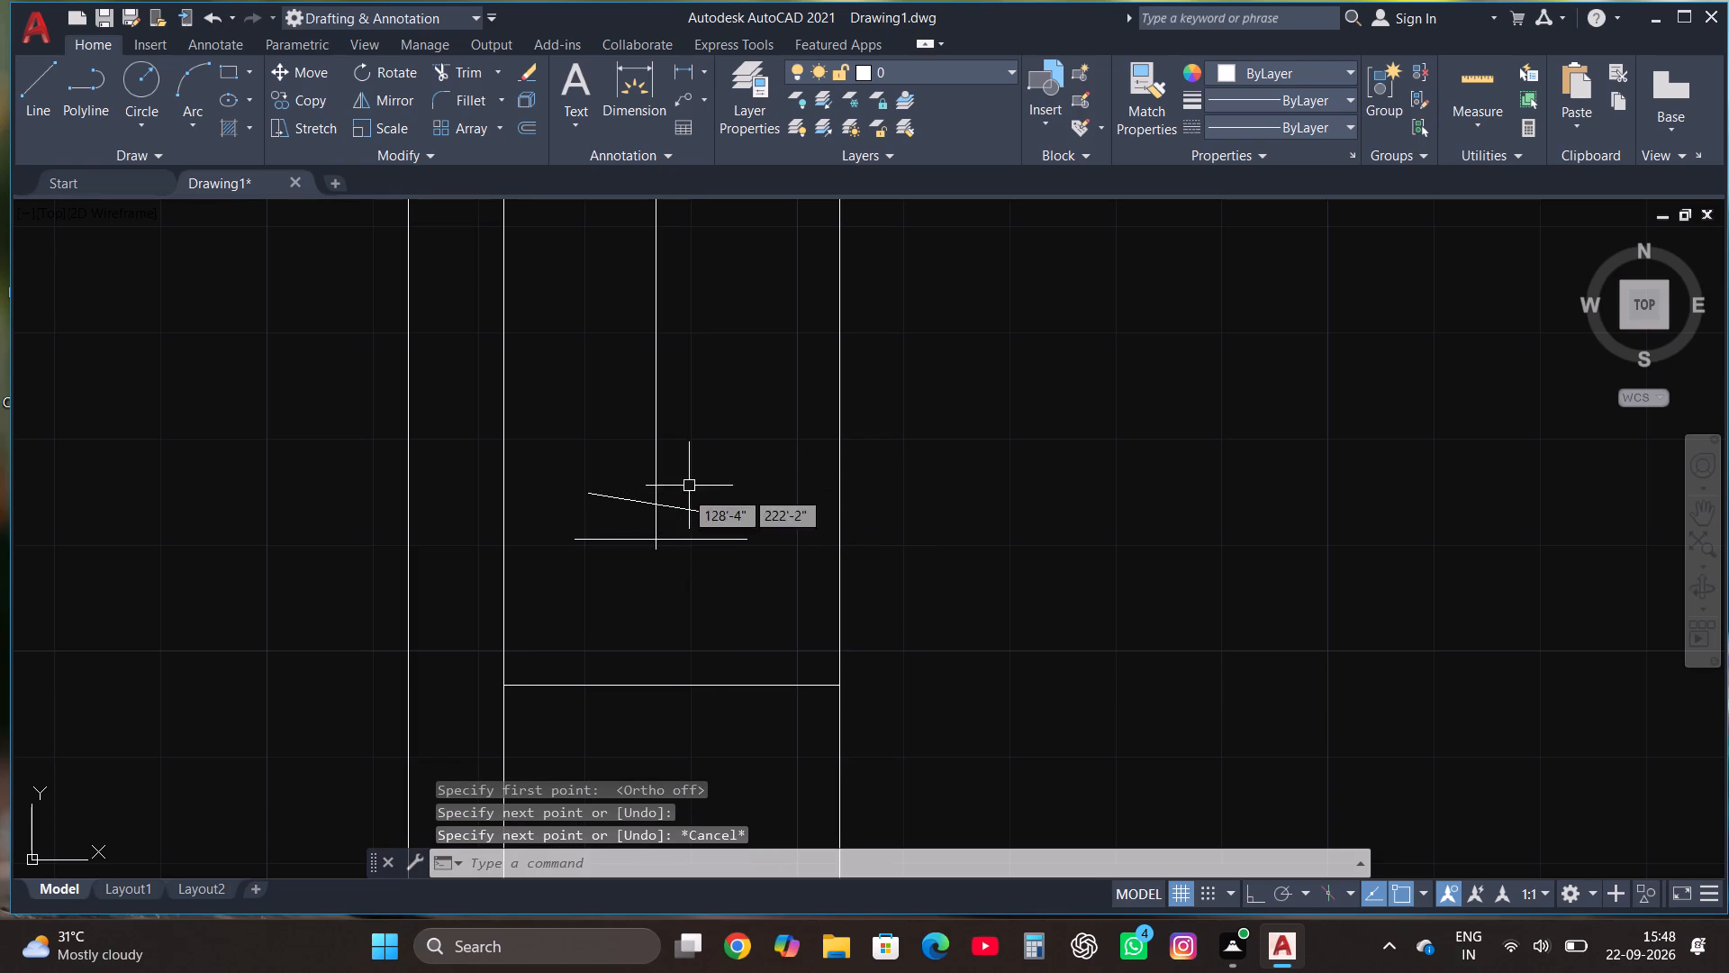
# Copy the slanted line in Multiple mode, placing two copies just above it and four near the vertical line's upper part.
pyautogui.click(680, 502)
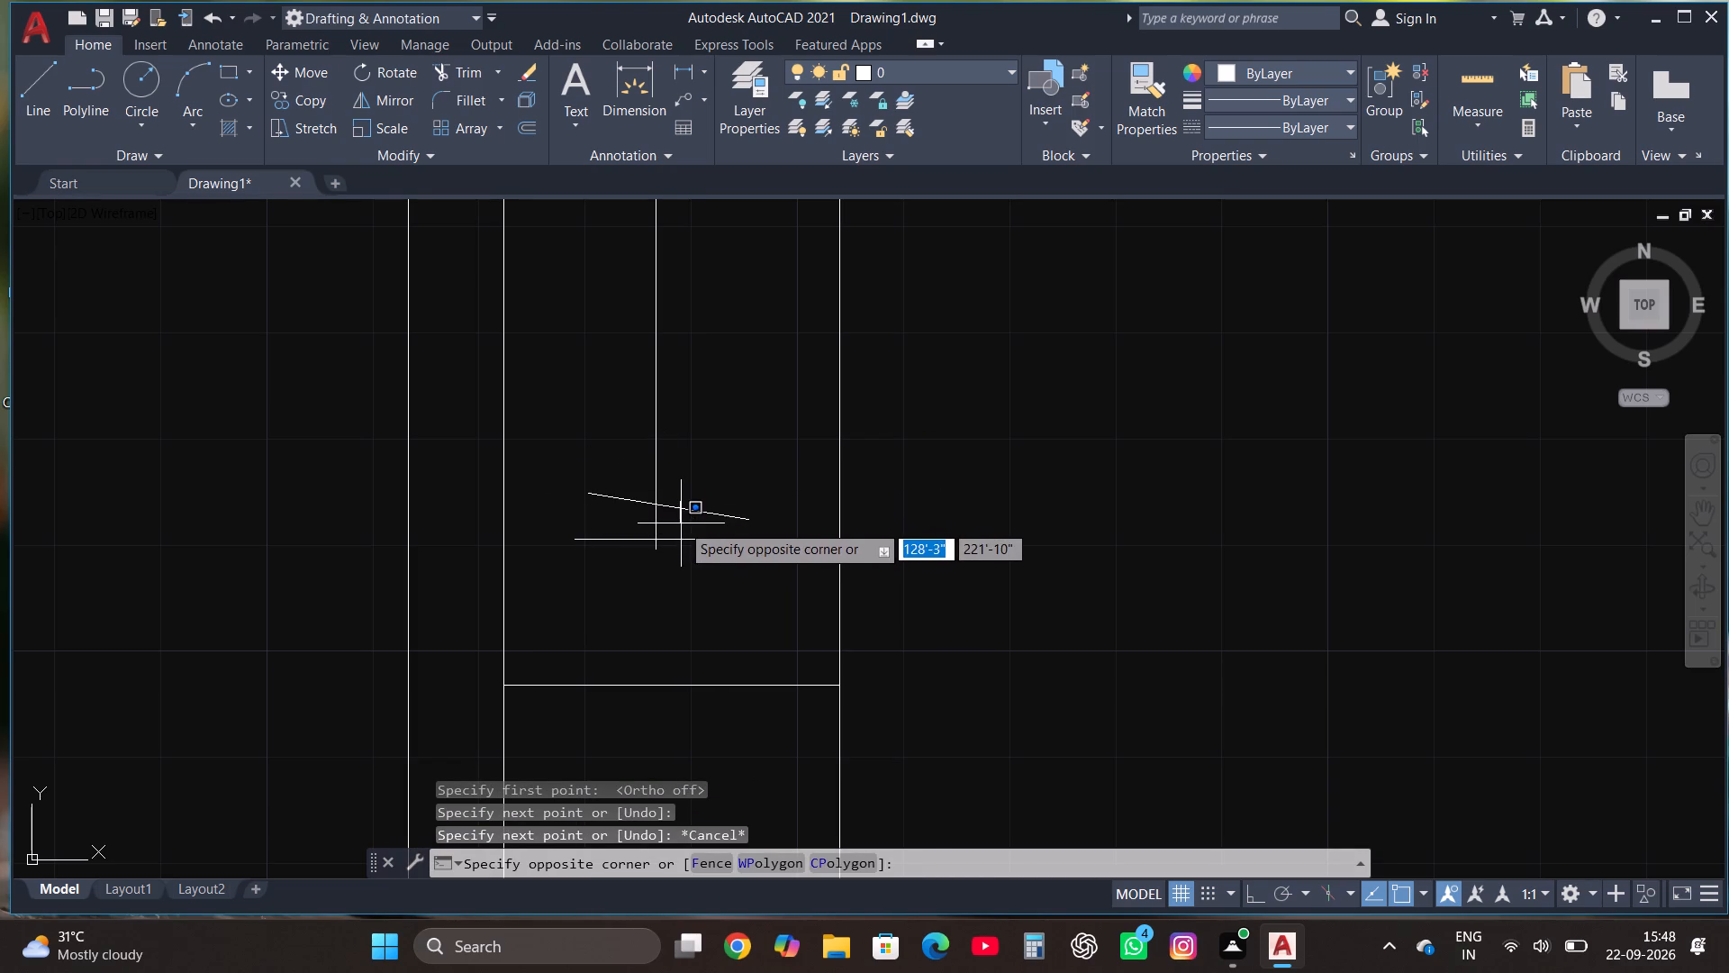
pyautogui.click(681, 523)
pyautogui.click(676, 505)
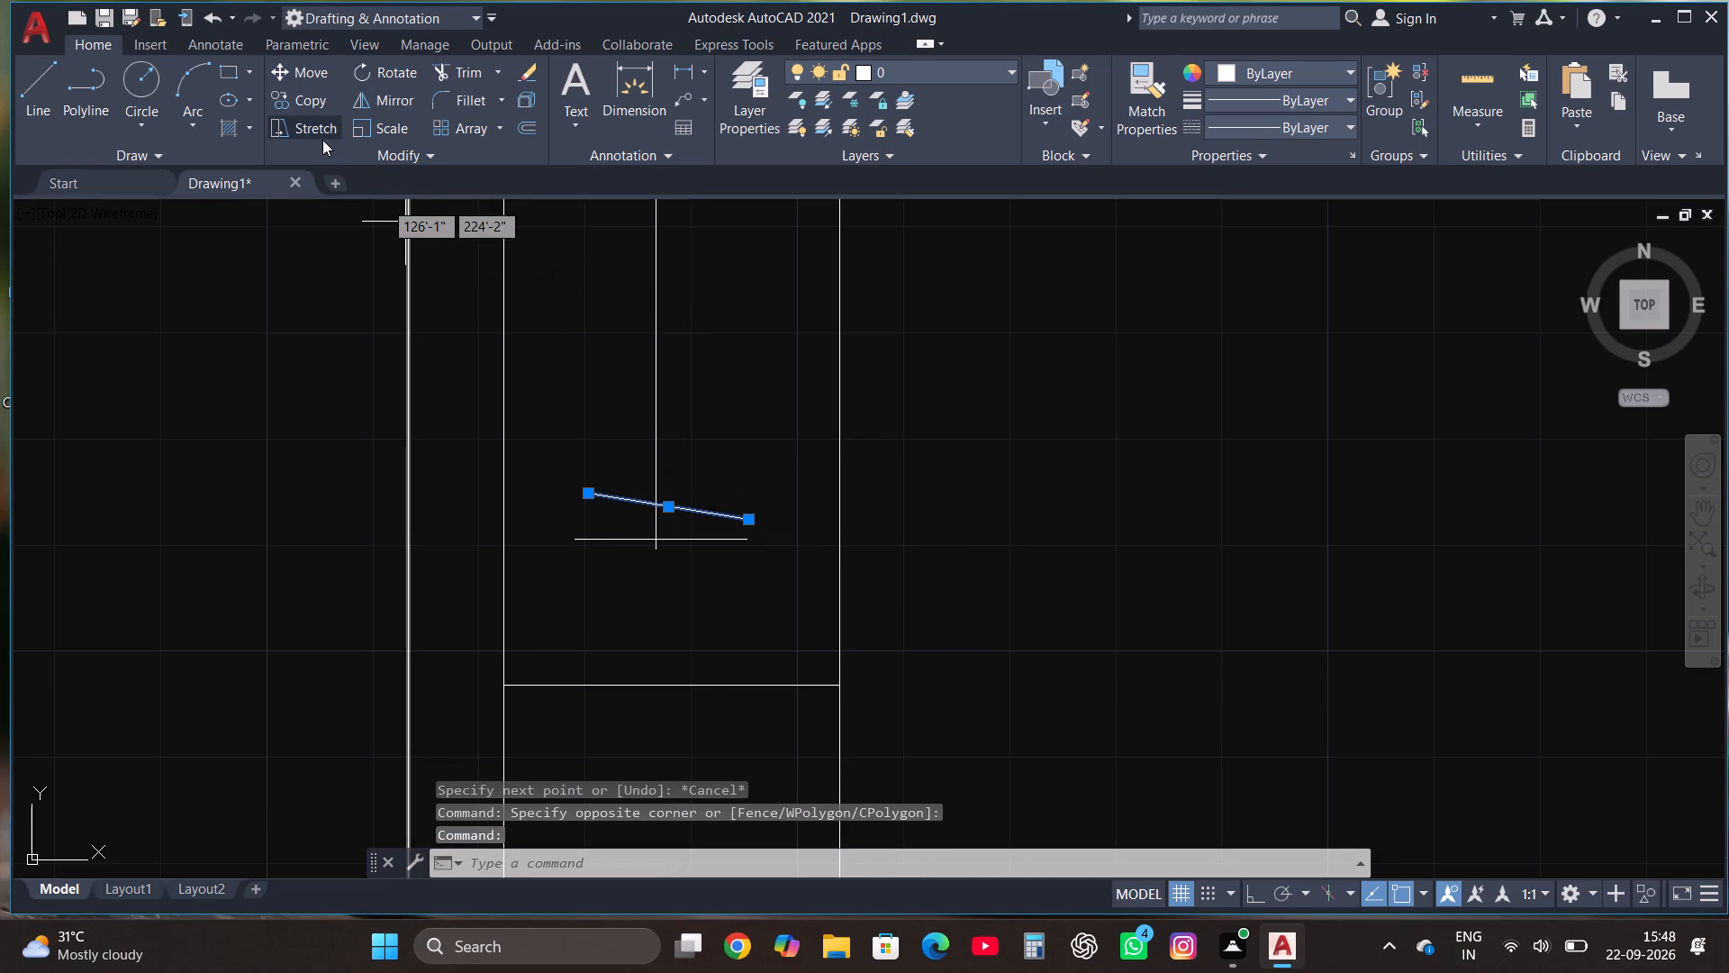
pyautogui.click(305, 110)
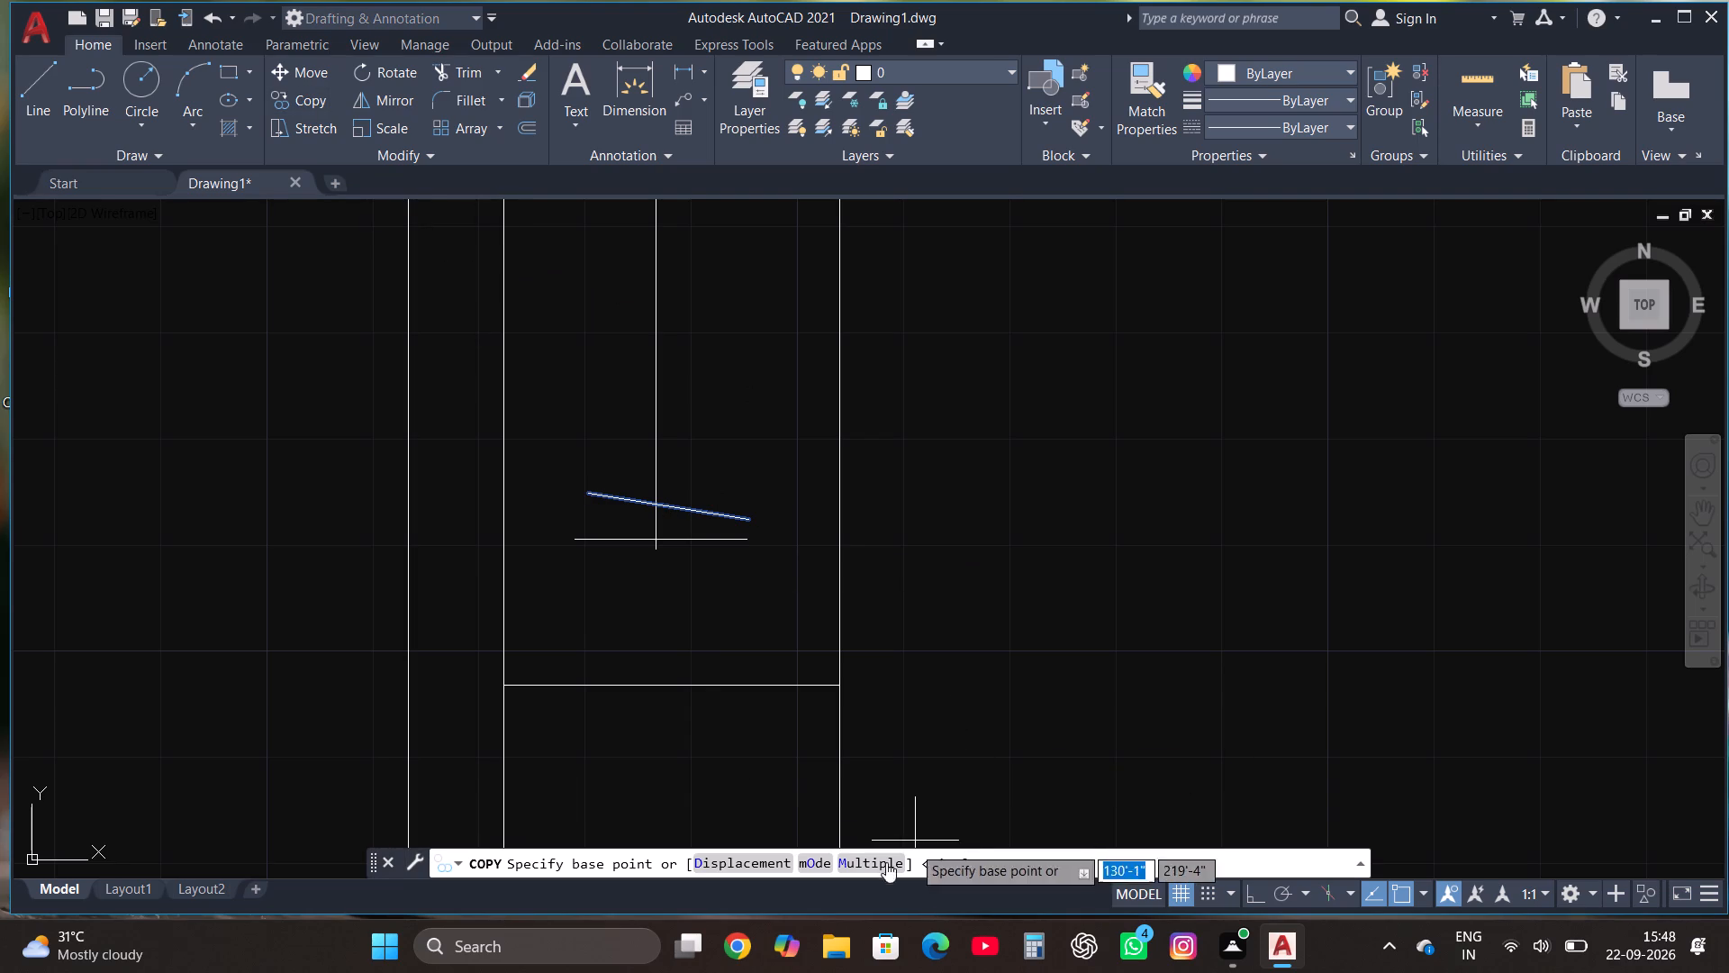
pyautogui.click(875, 865)
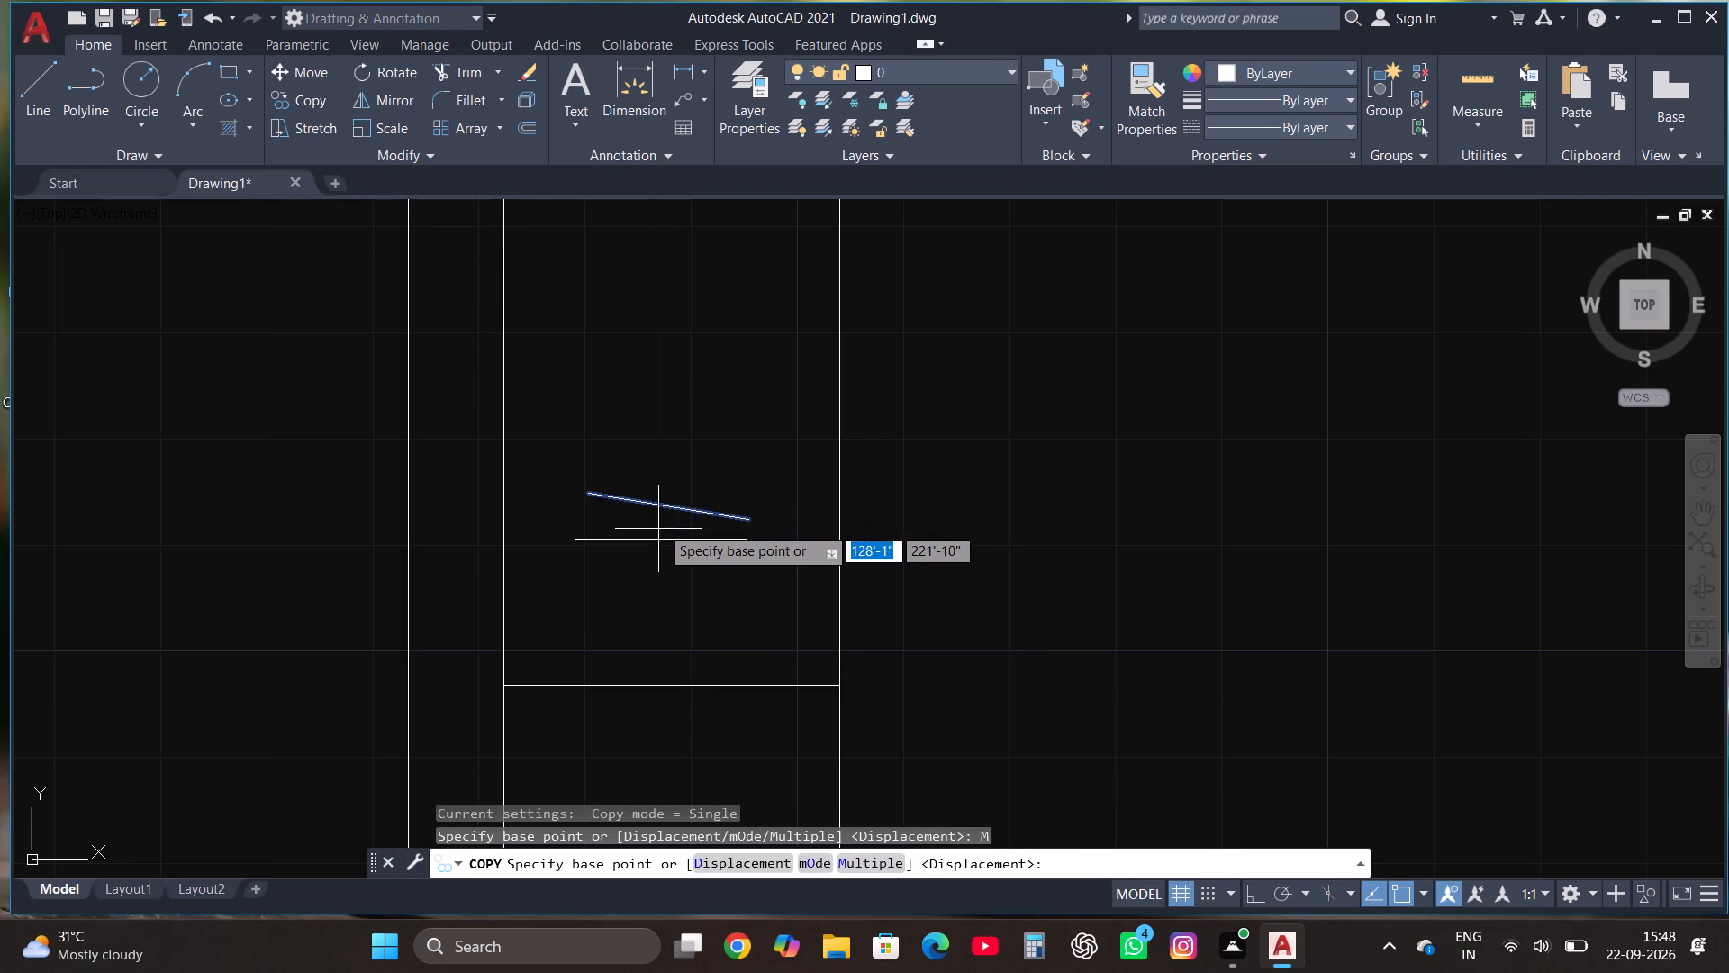
pyautogui.click(653, 505)
pyautogui.click(645, 461)
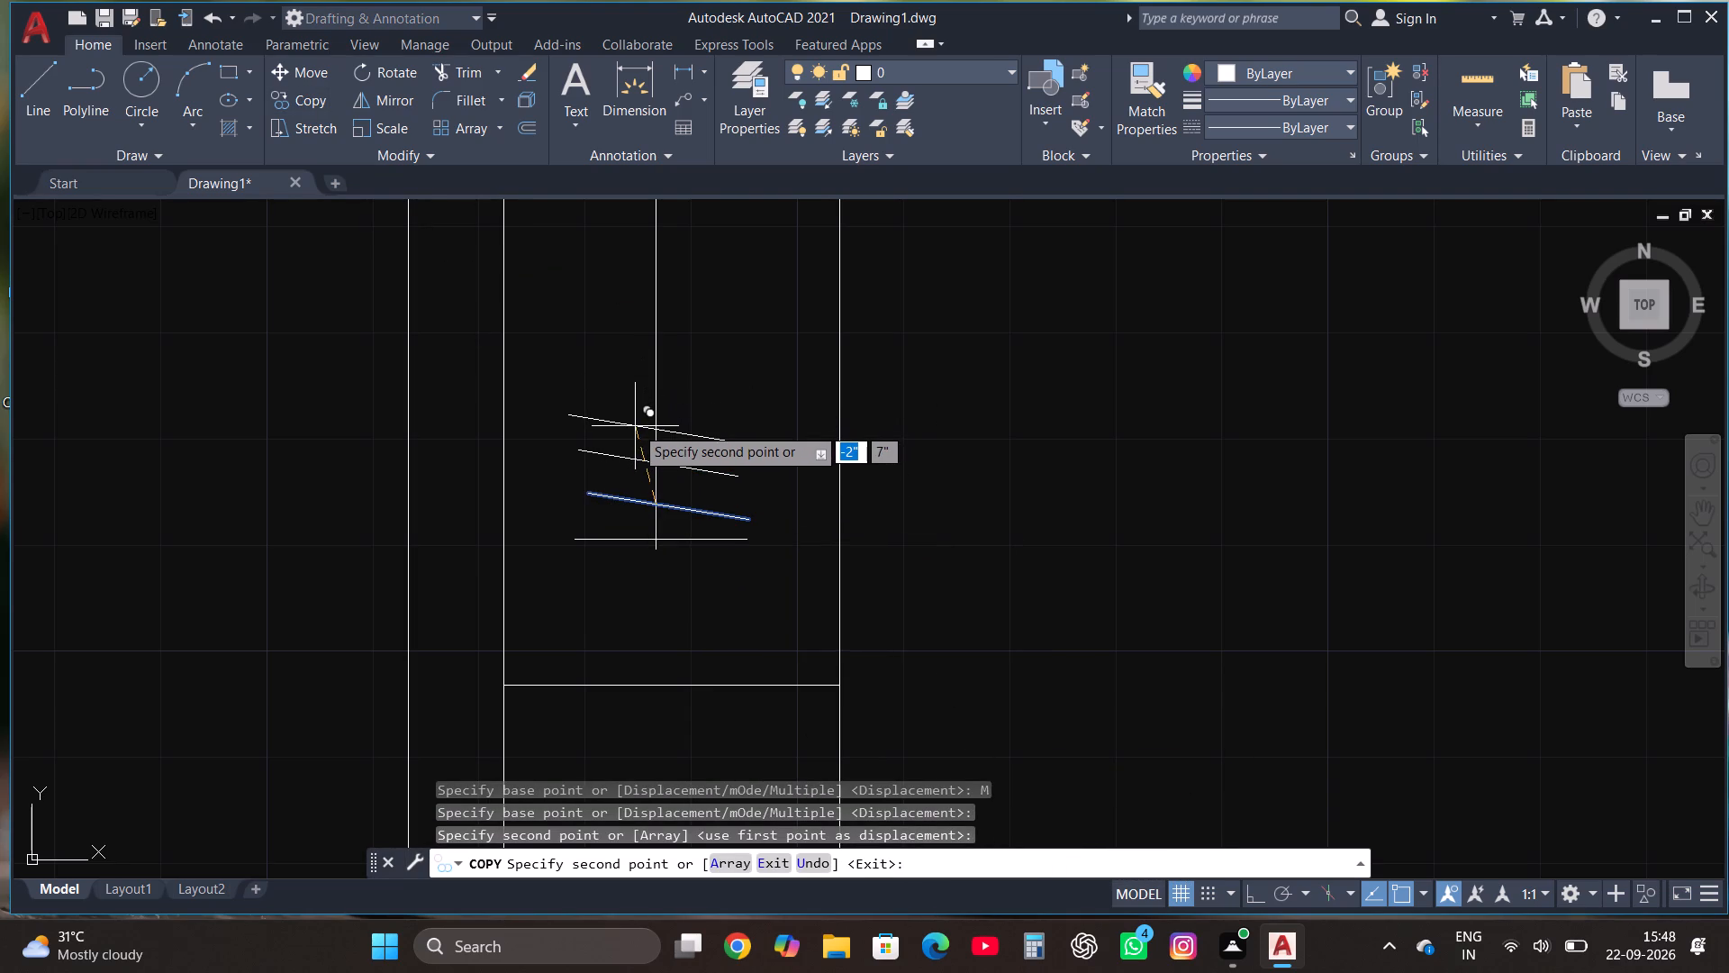
pyautogui.click(649, 420)
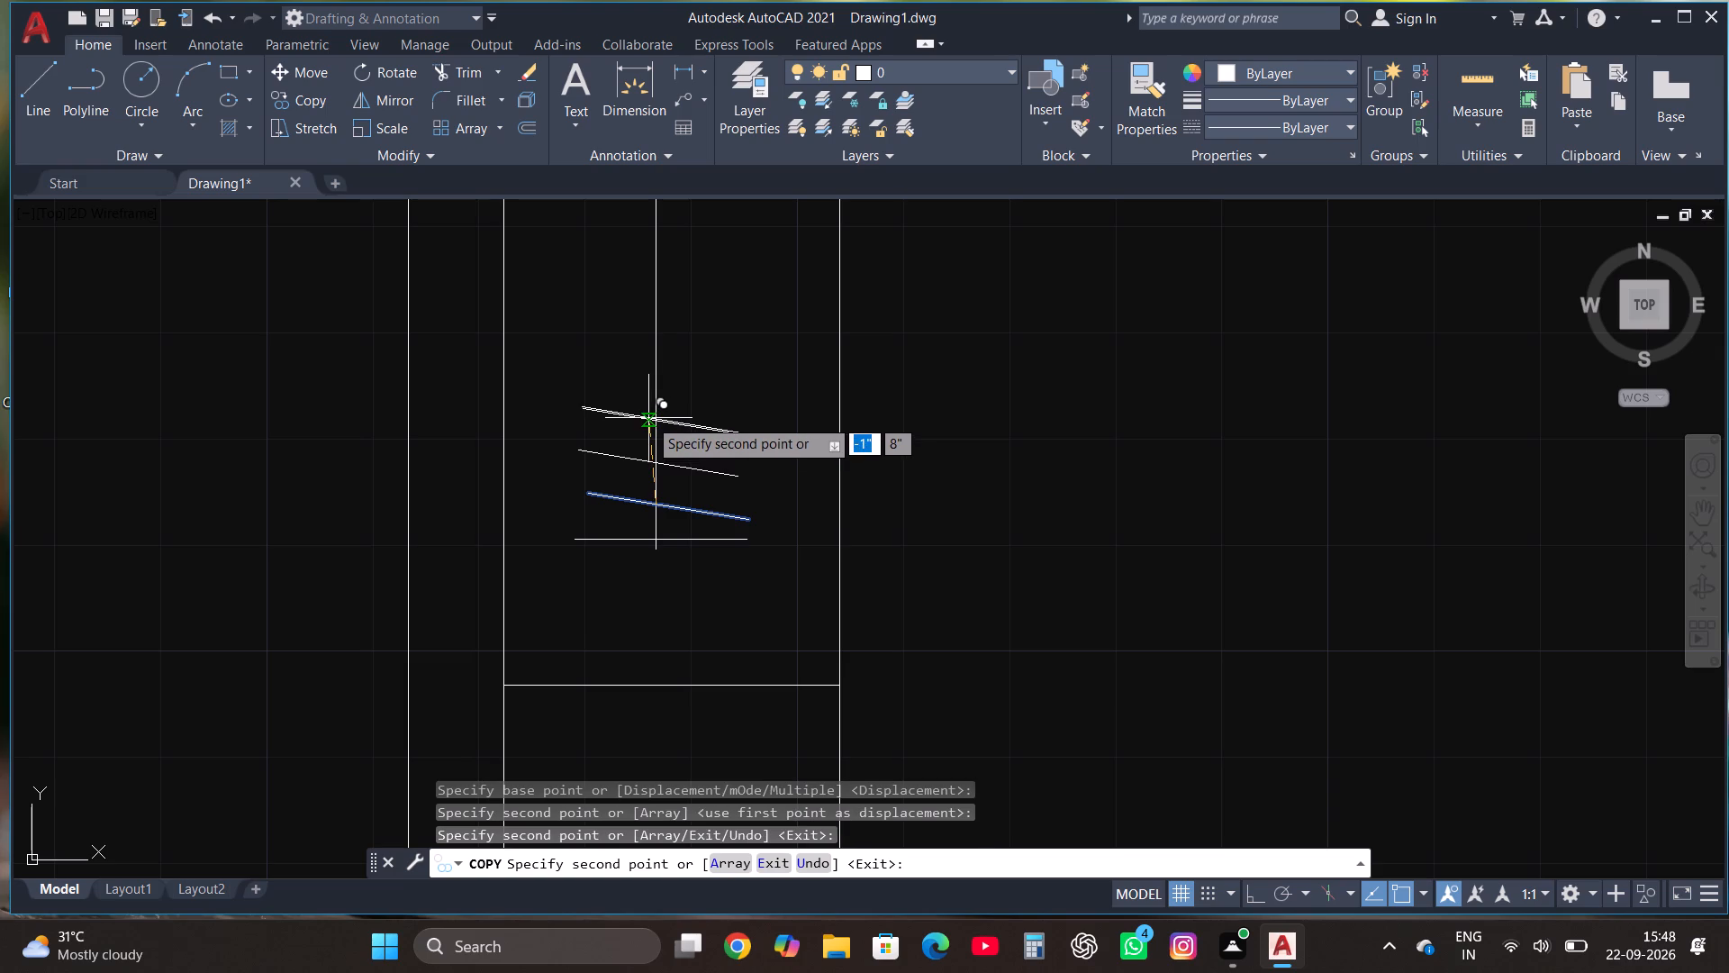
pyautogui.scroll(-1, 648, 419)
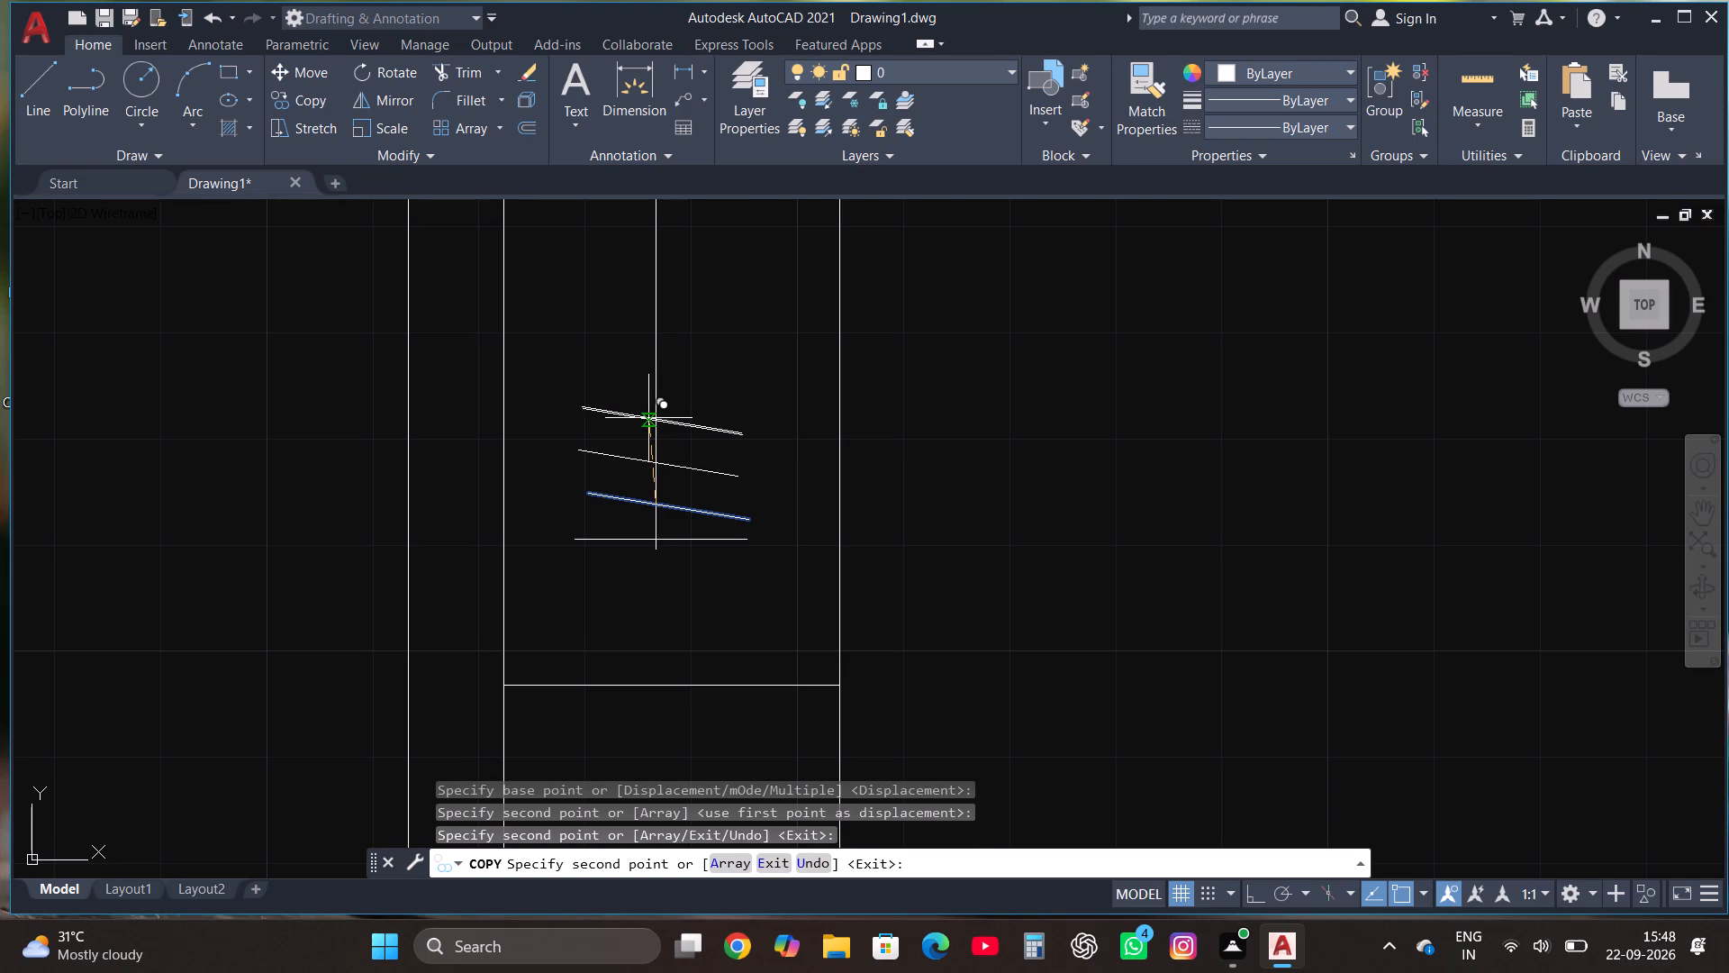
pyautogui.scroll(-1, 639, 464)
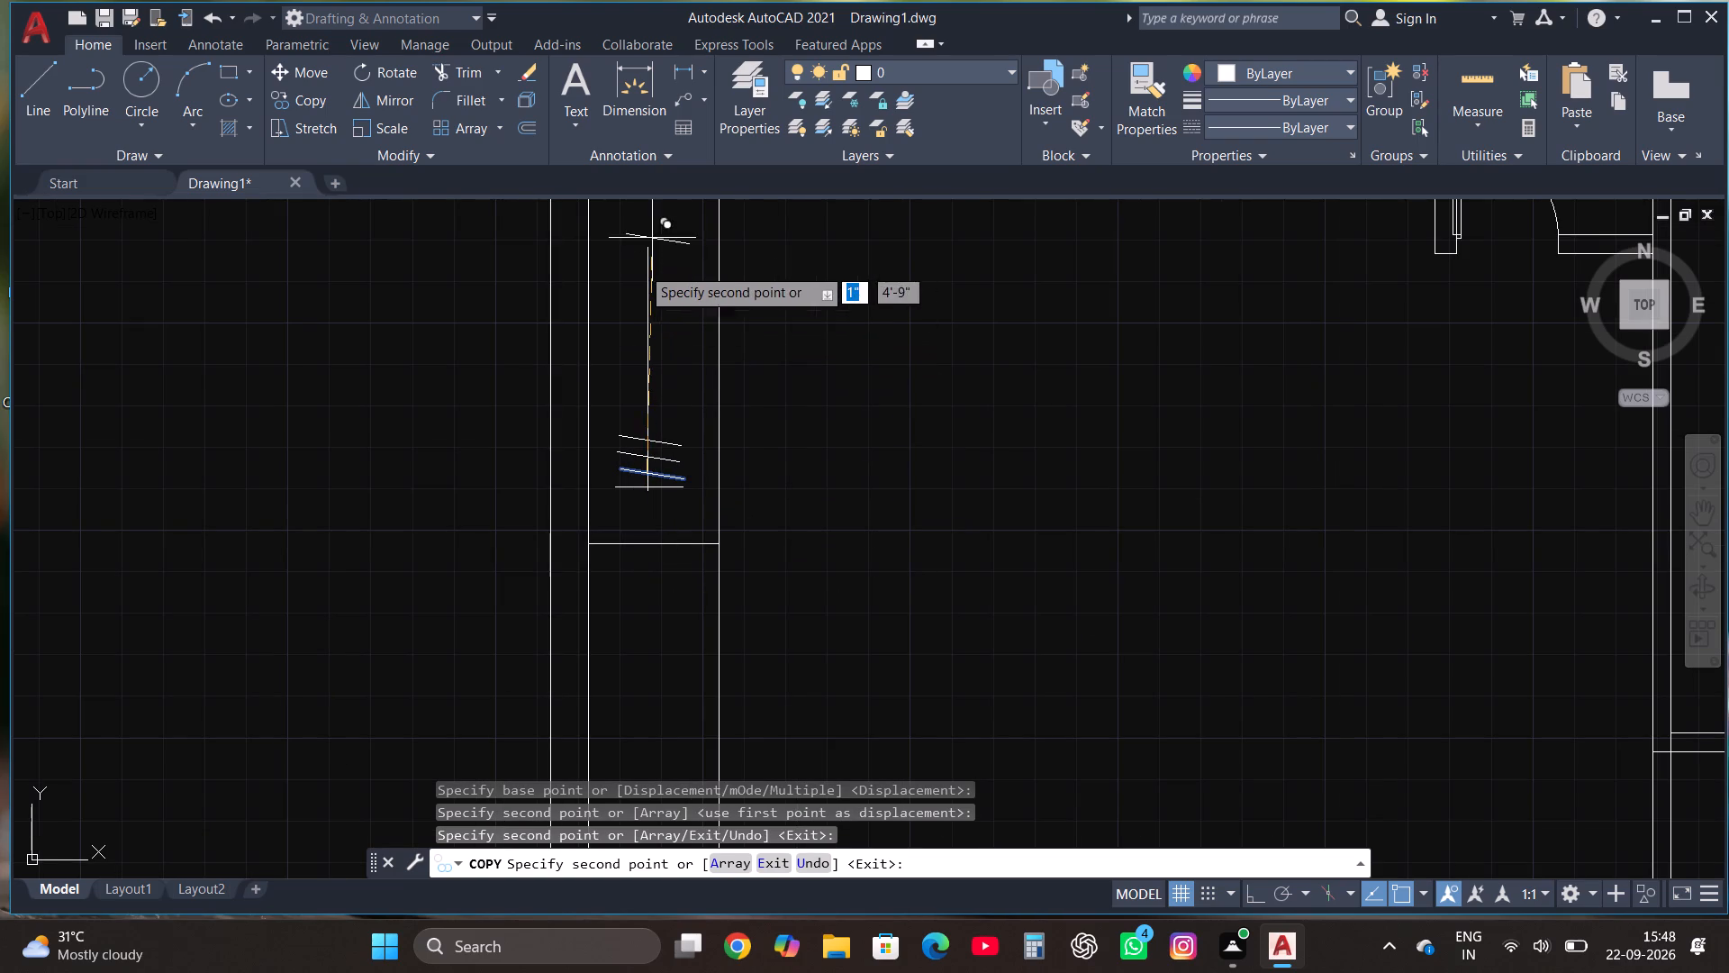
pyautogui.click(643, 291)
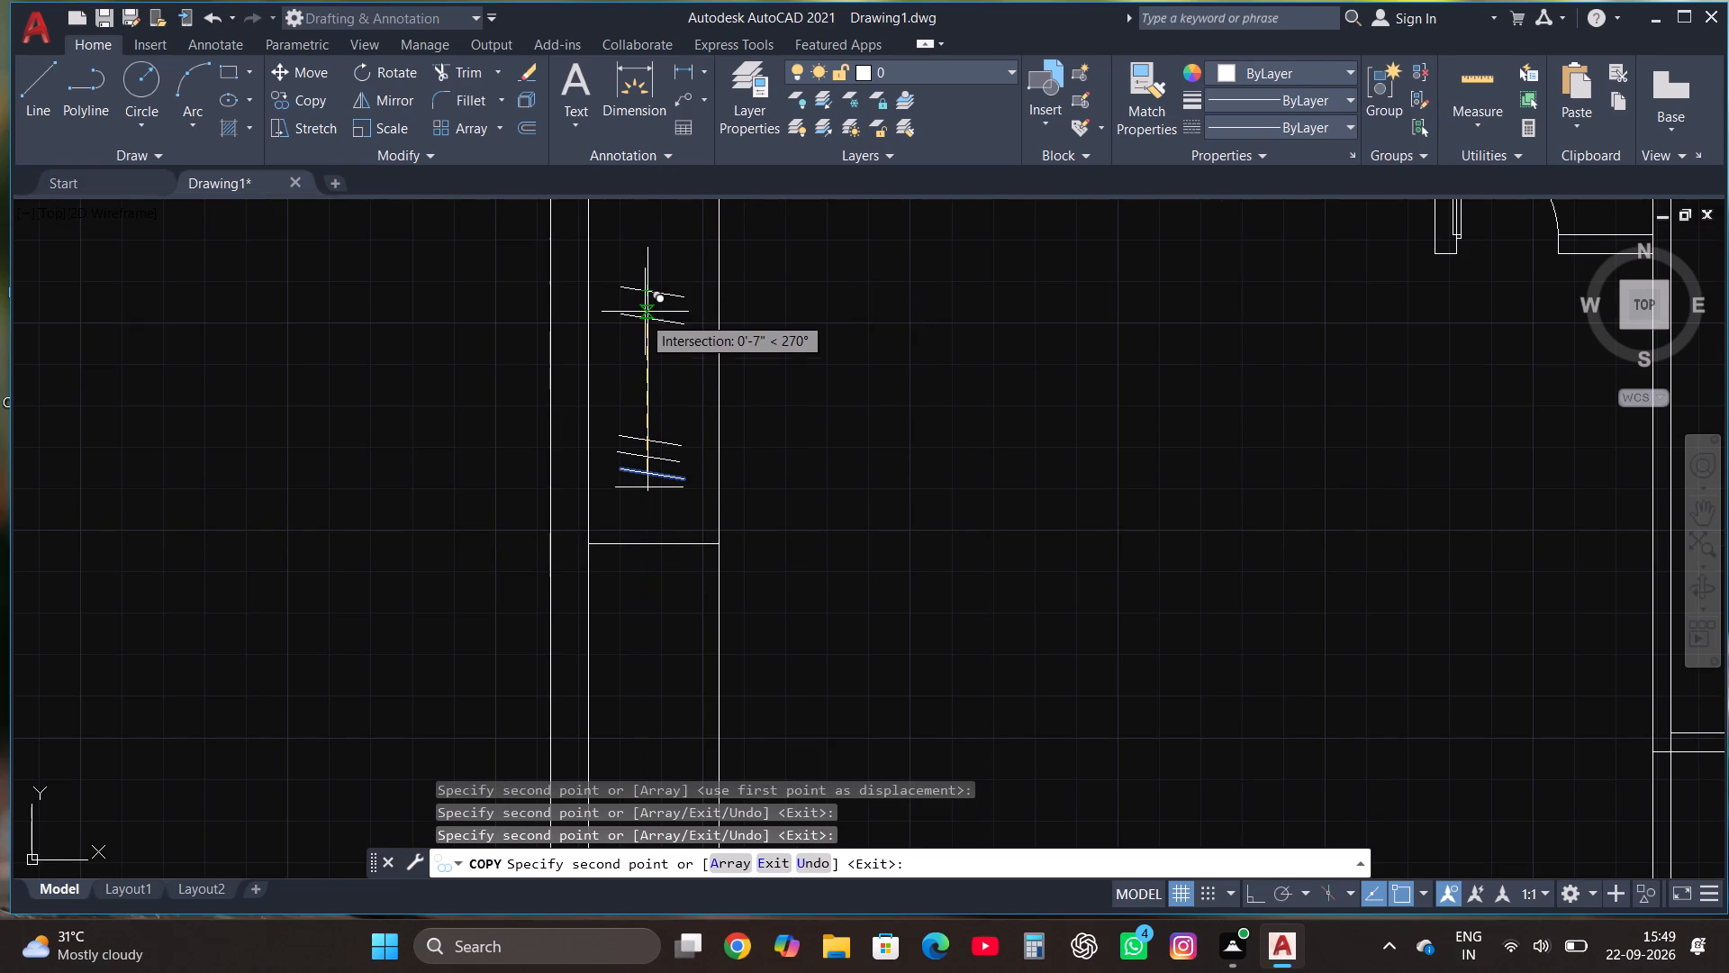
pyautogui.click(645, 309)
pyautogui.click(647, 339)
pyautogui.click(649, 364)
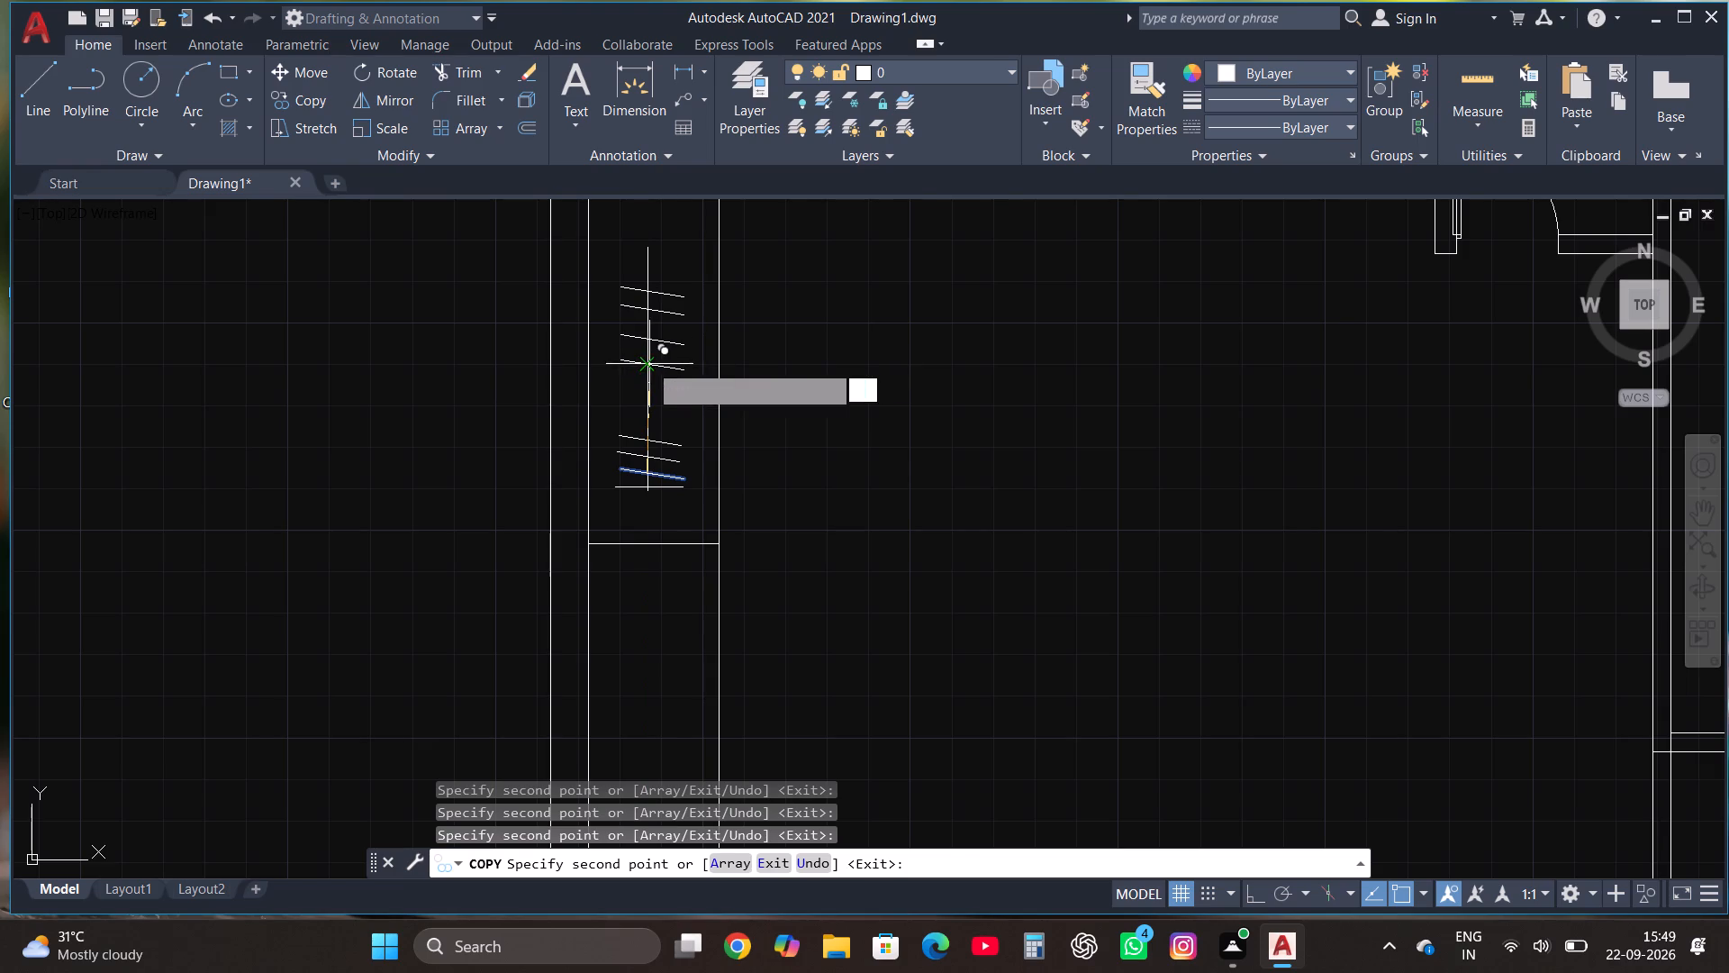
pyautogui.press('Escape')
# Copy the short horizontal line in Multiple mode, placing two copies in the middle gap and one near the vertical line's top.
pyautogui.click(633, 492)
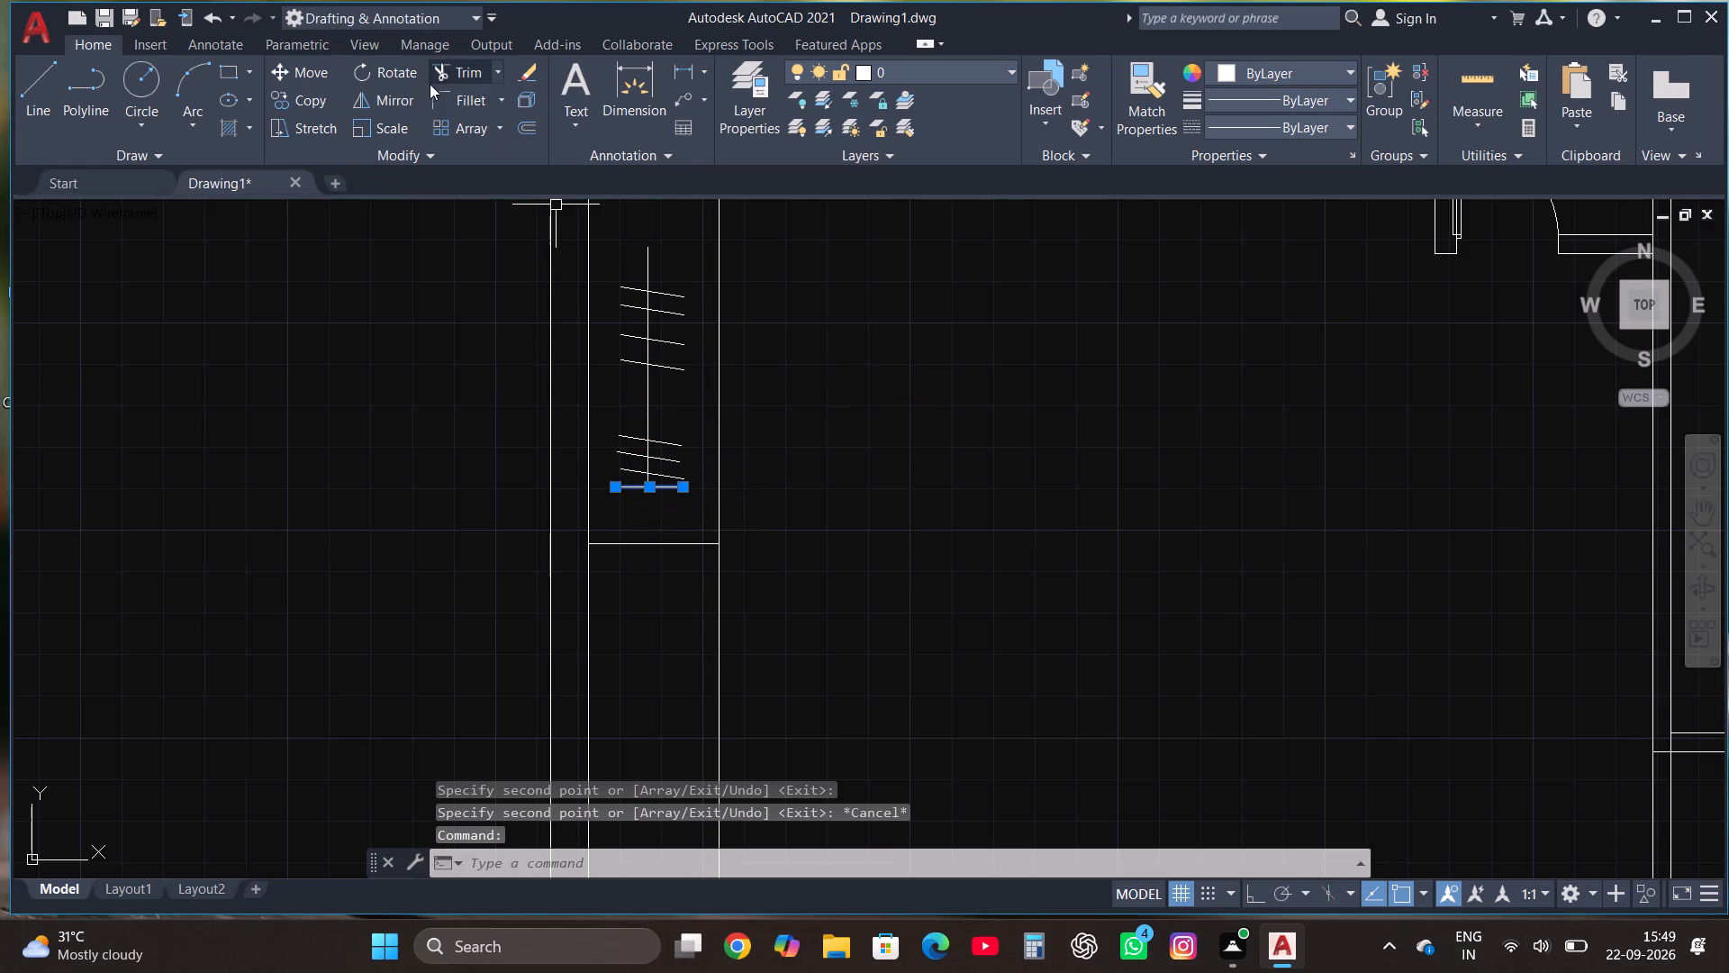
pyautogui.click(296, 108)
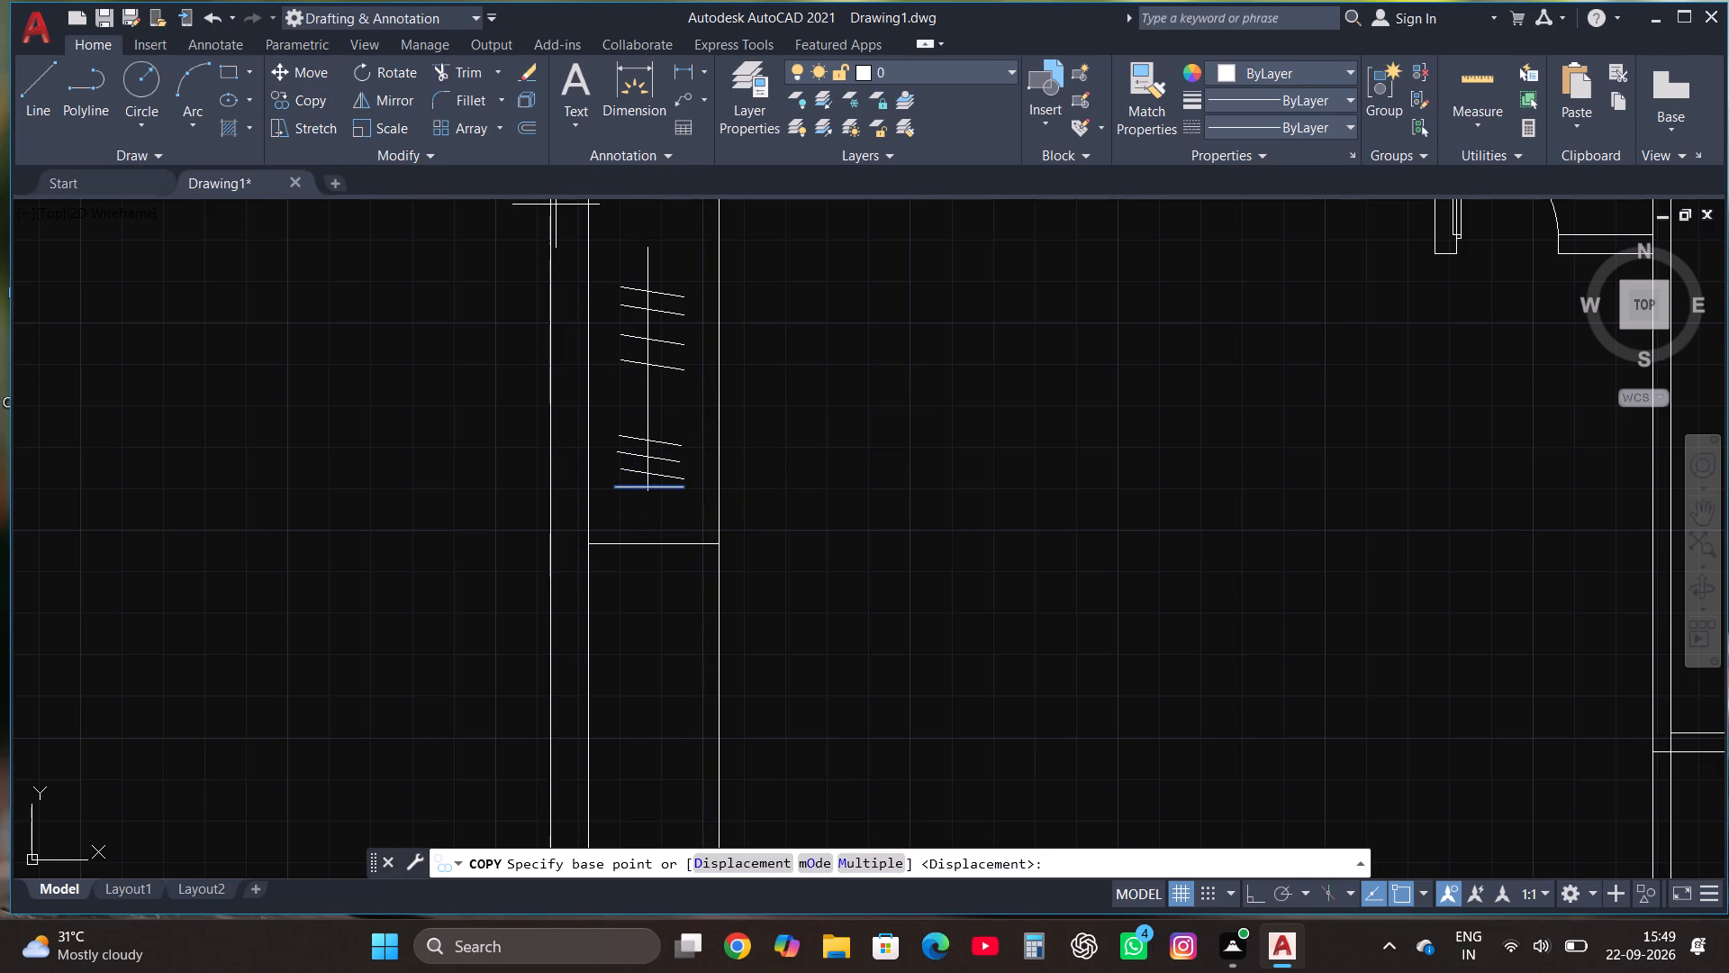
pyautogui.click(884, 869)
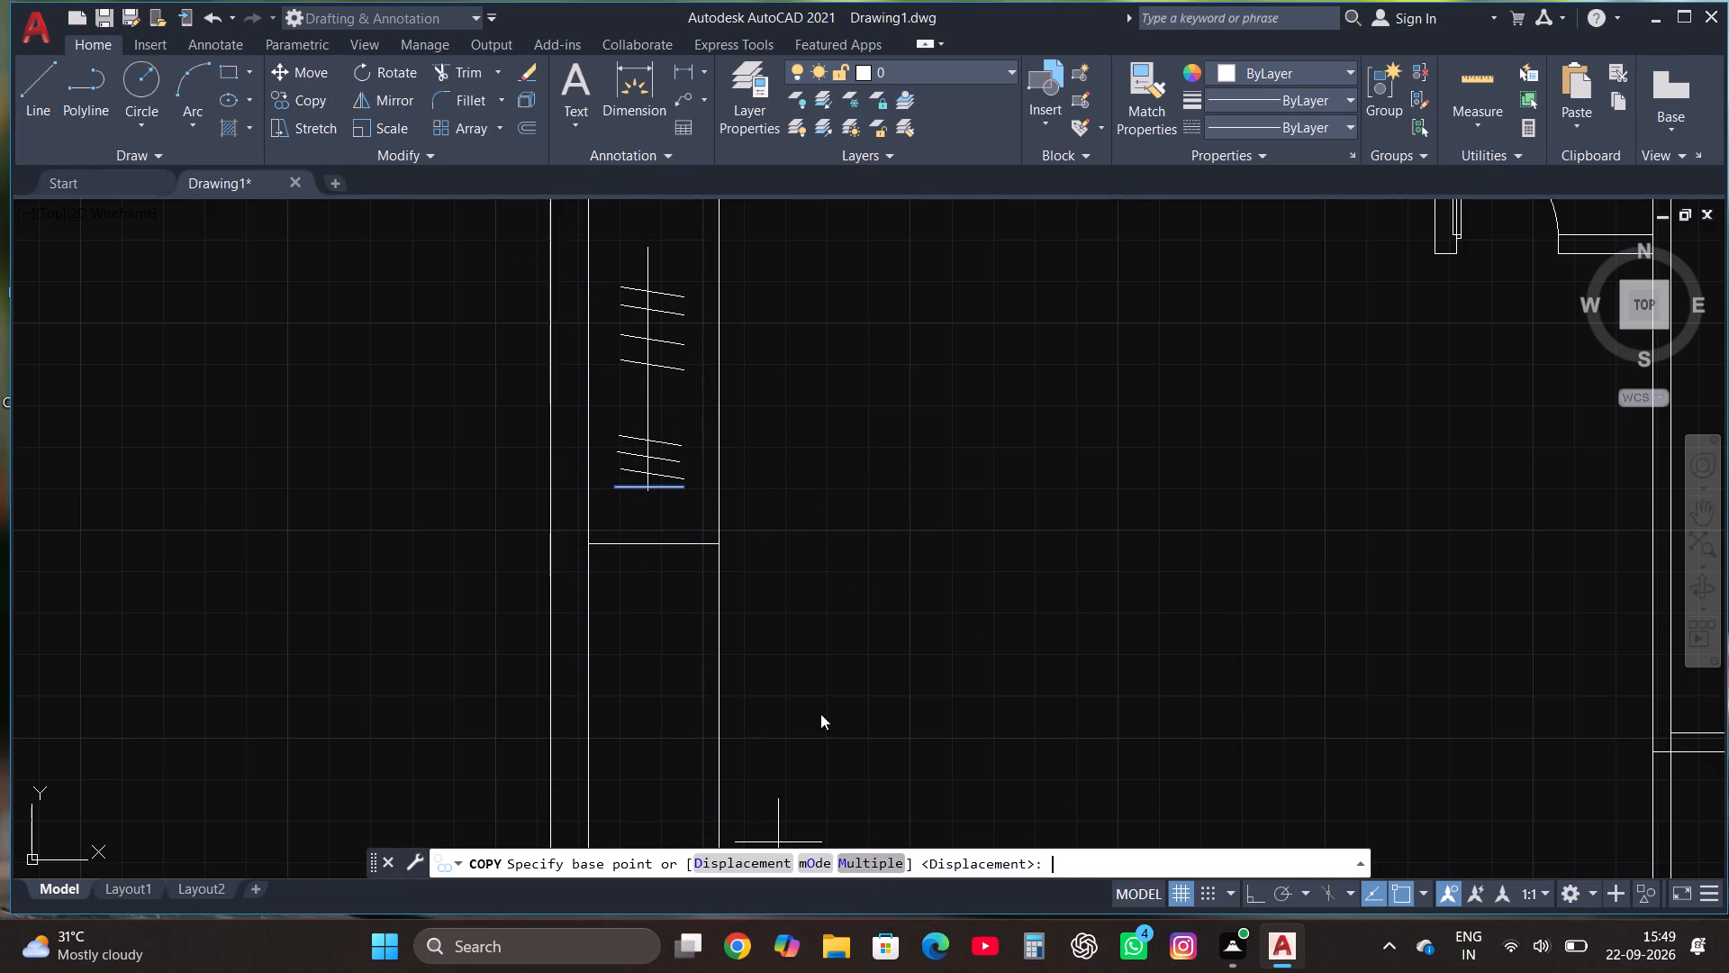
pyautogui.click(648, 489)
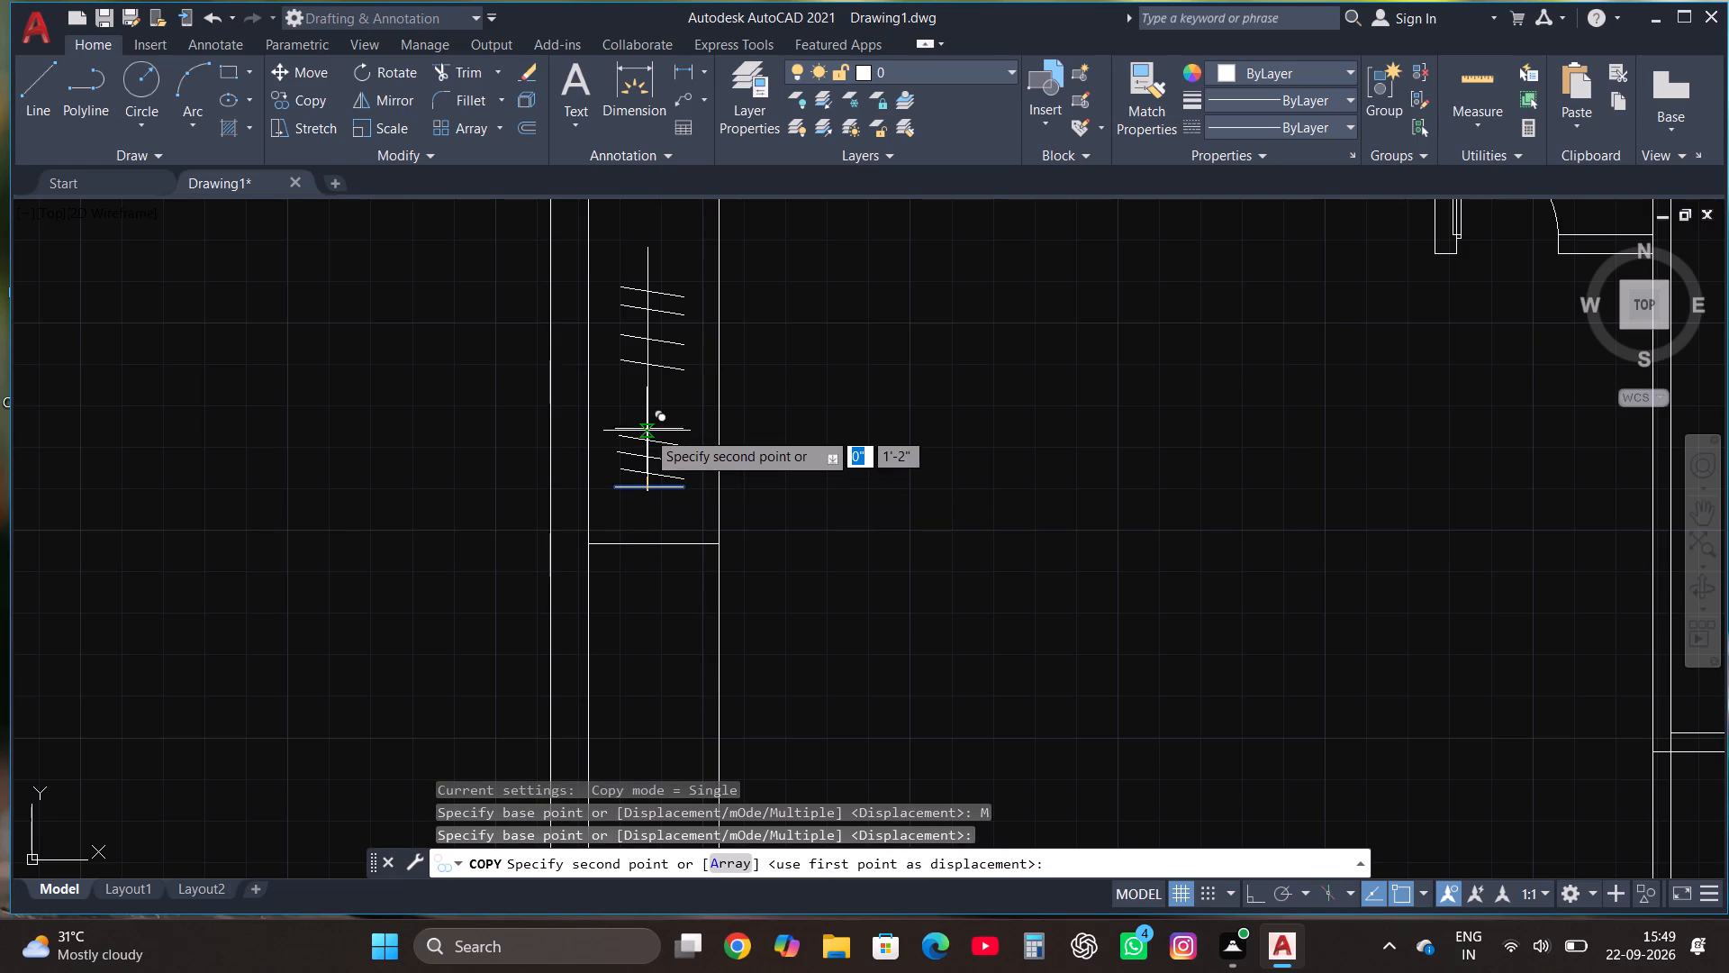
pyautogui.click(645, 423)
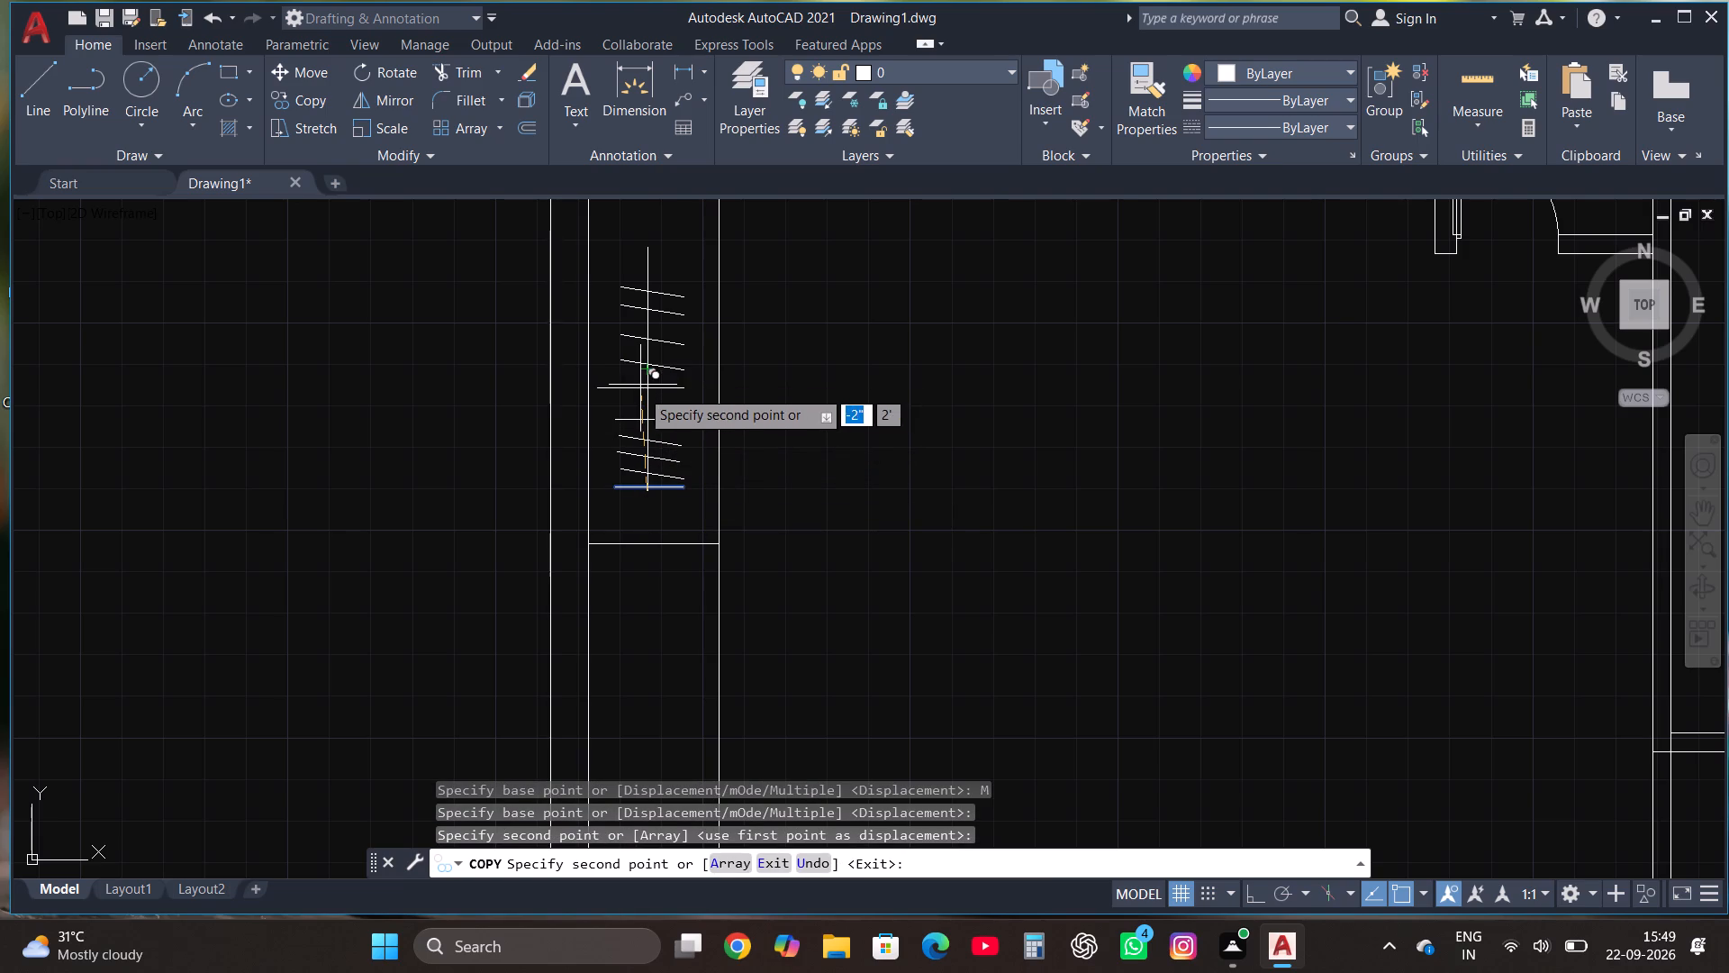
pyautogui.click(642, 398)
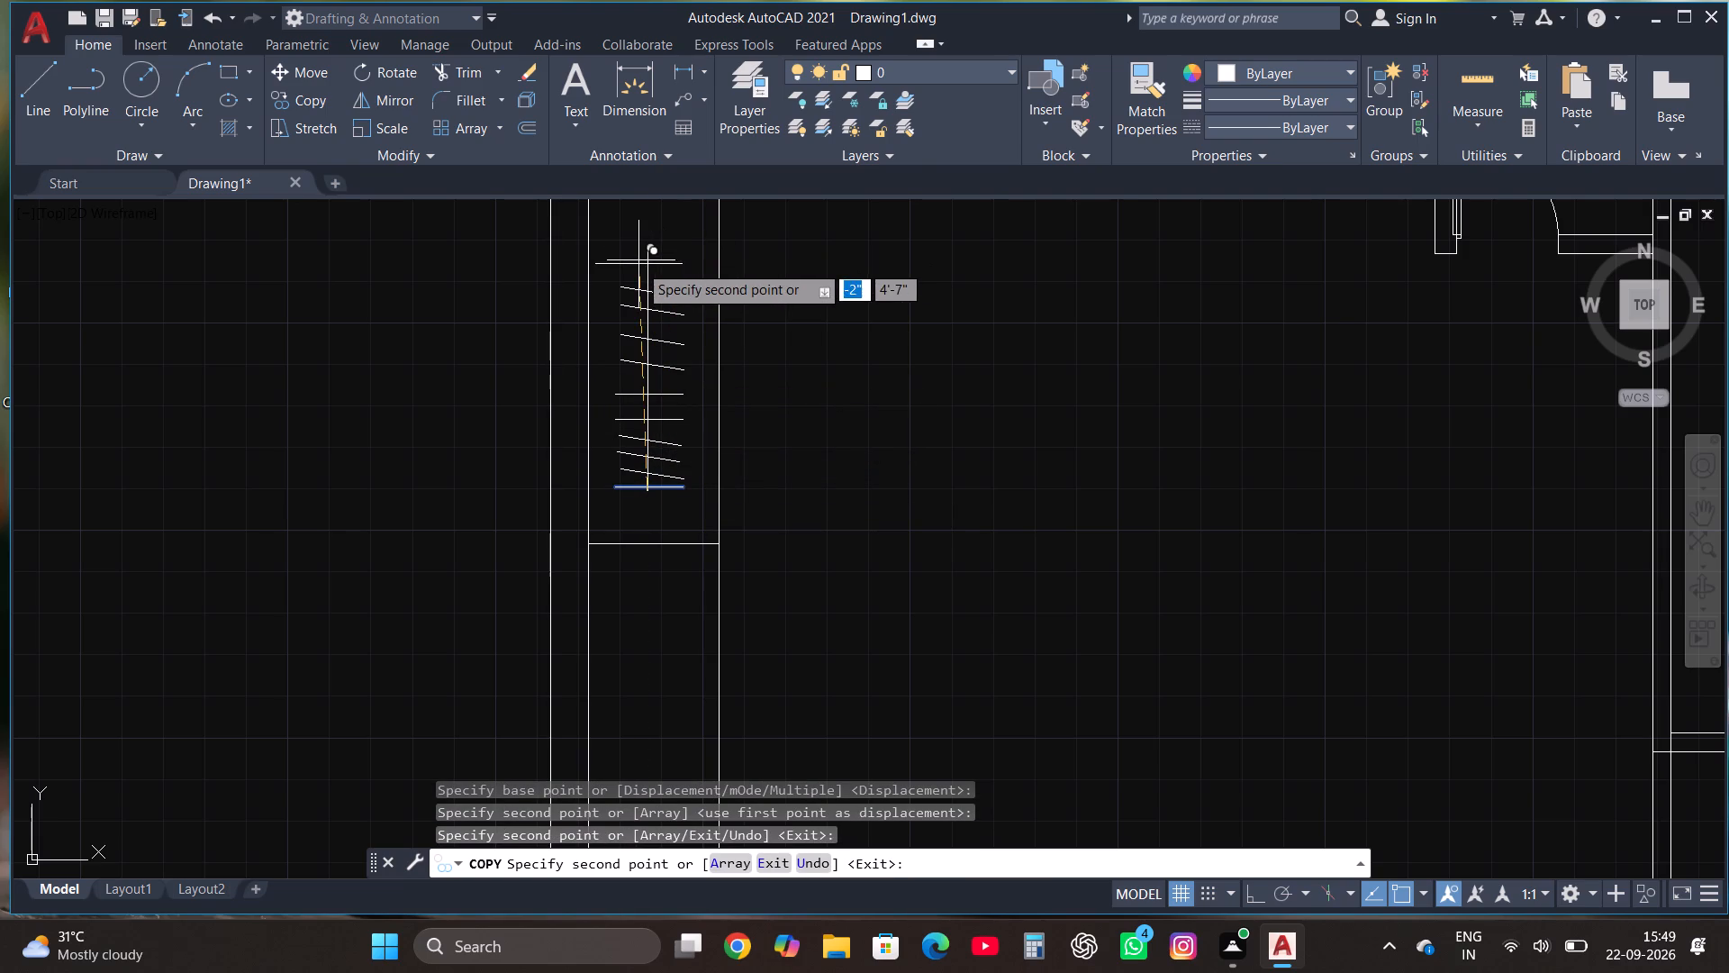
pyautogui.click(647, 271)
pyautogui.press('Escape')
# Draw a small rectangle across the wall thickness at the plan's upper-left outer wall corner.
pyautogui.scroll(-3, 653, 306)
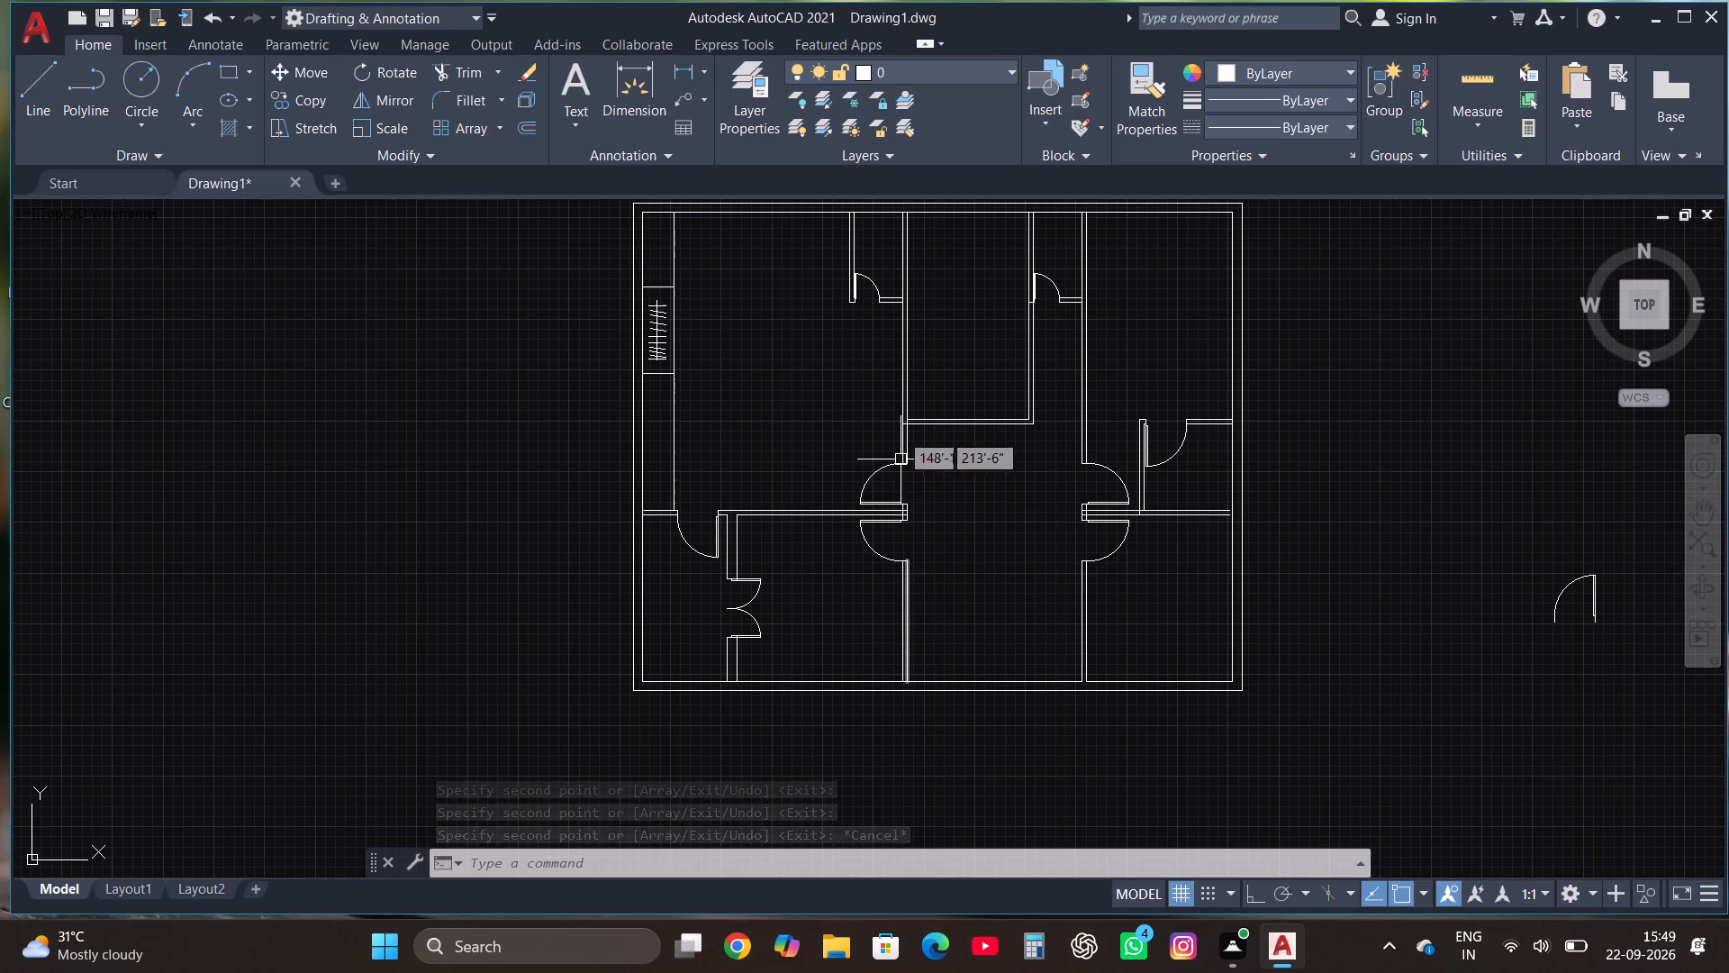
pyautogui.scroll(-2, 840, 708)
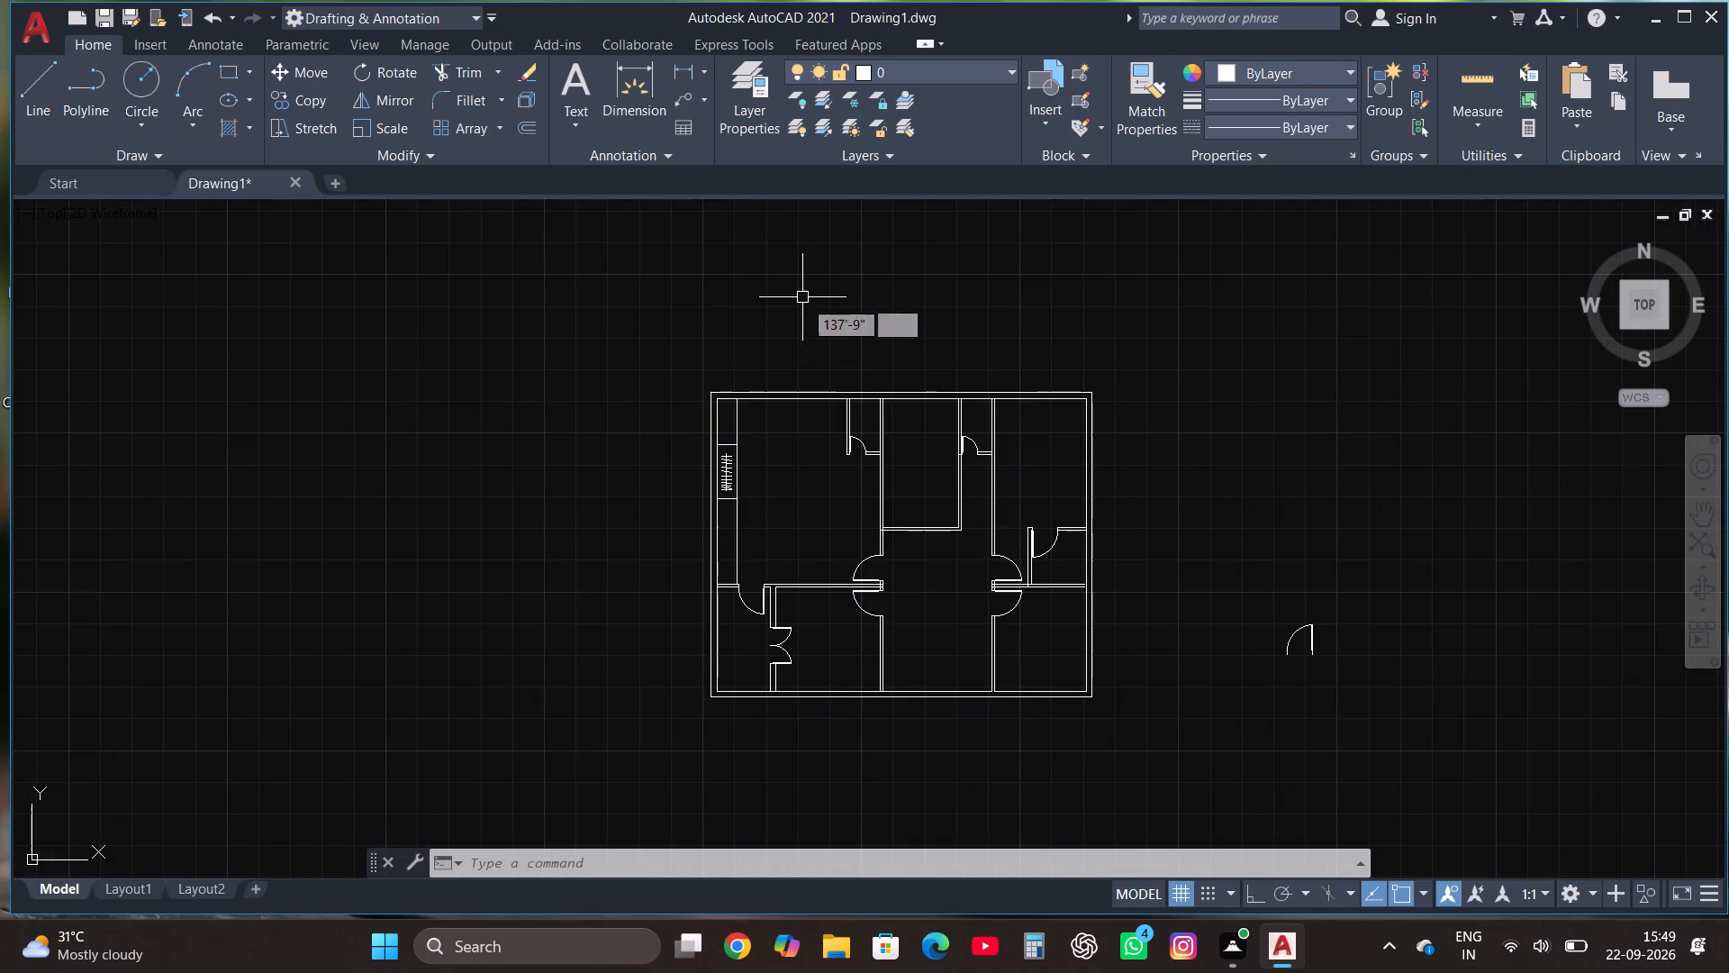
pyautogui.scroll(2, 767, 423)
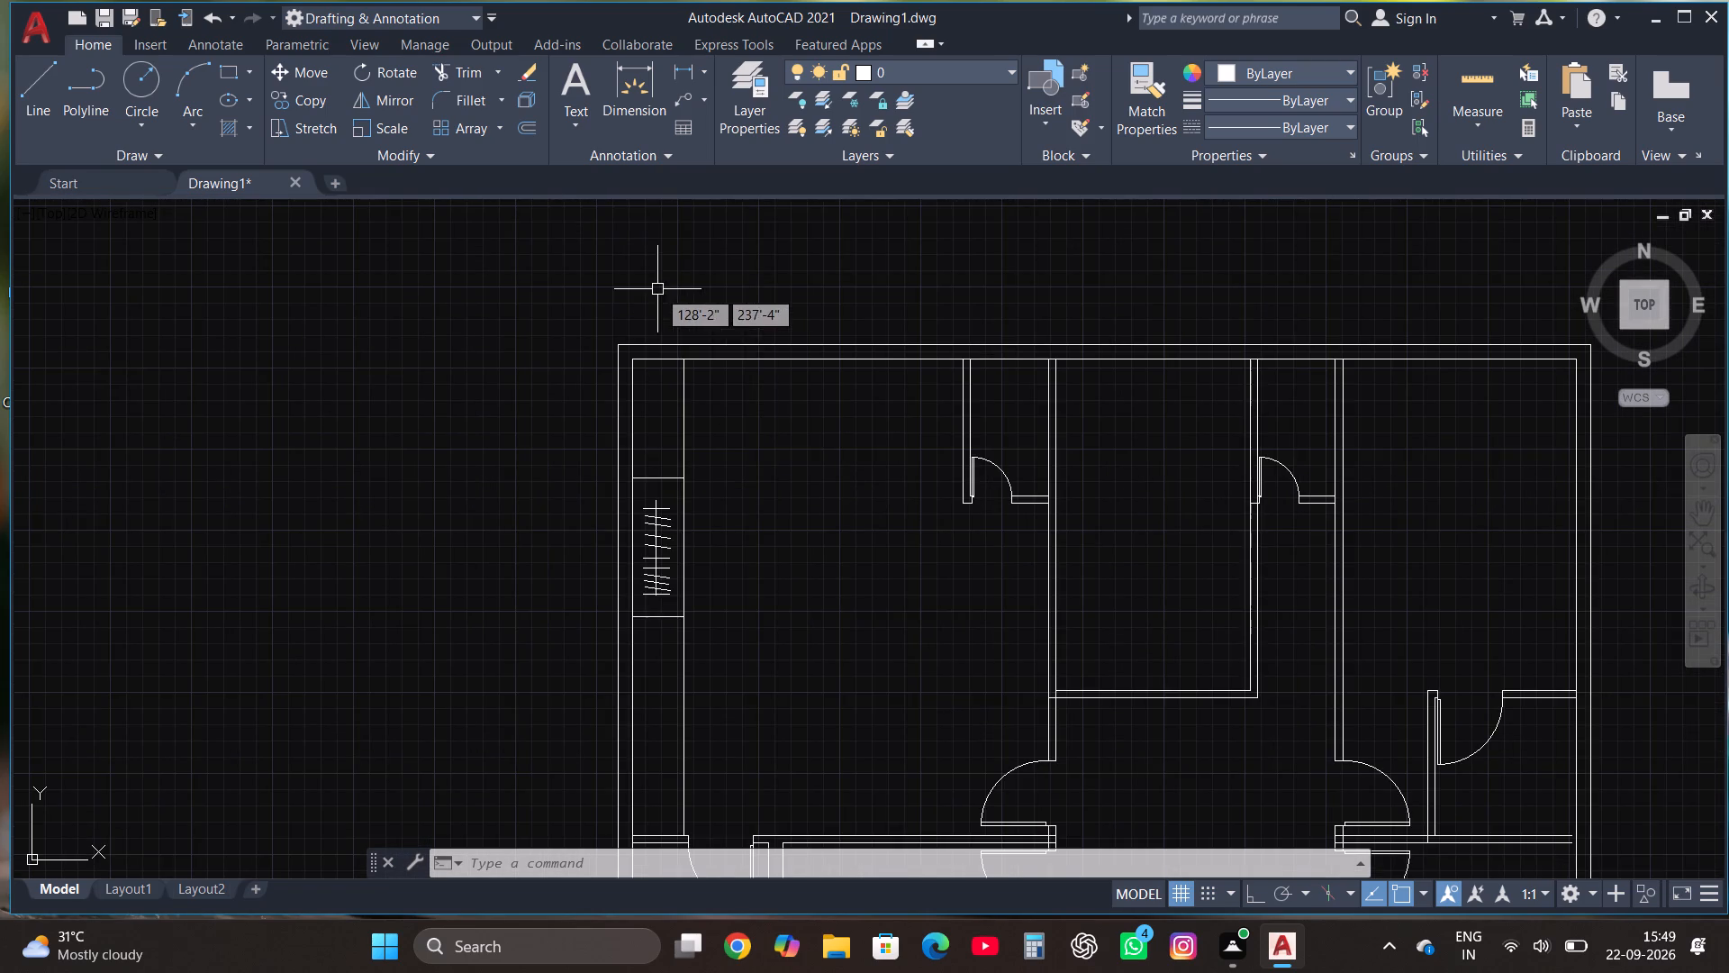
pyautogui.scroll(1, 656, 289)
pyautogui.click(223, 75)
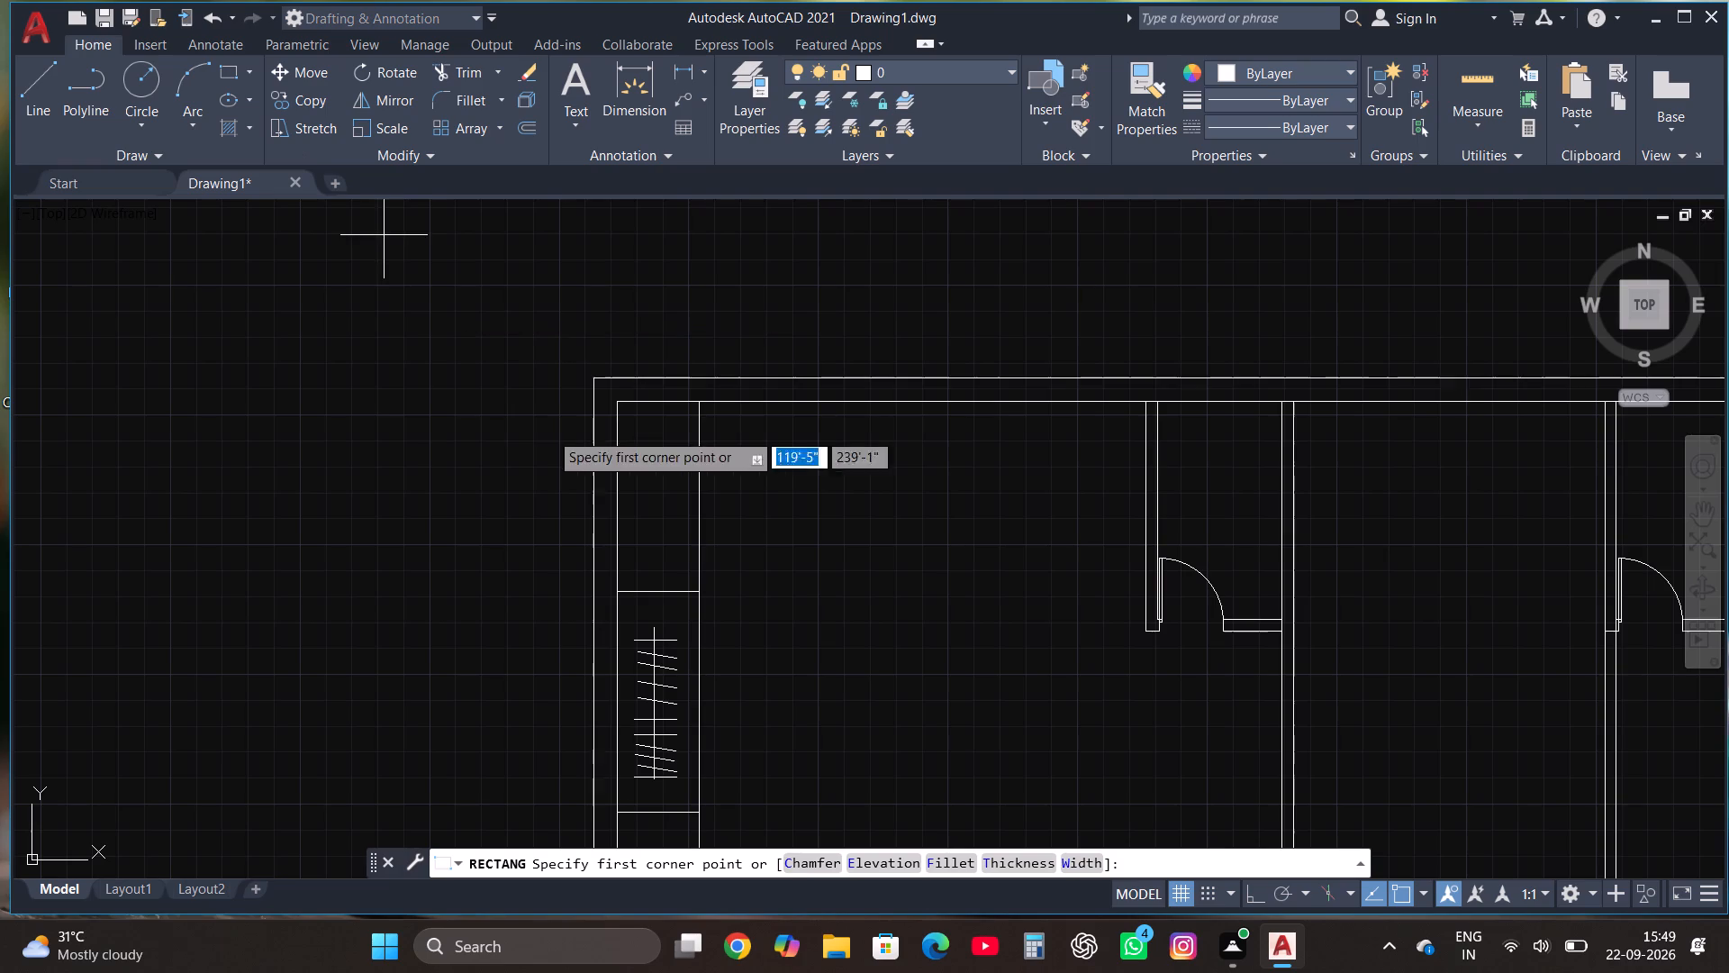
pyautogui.click(590, 381)
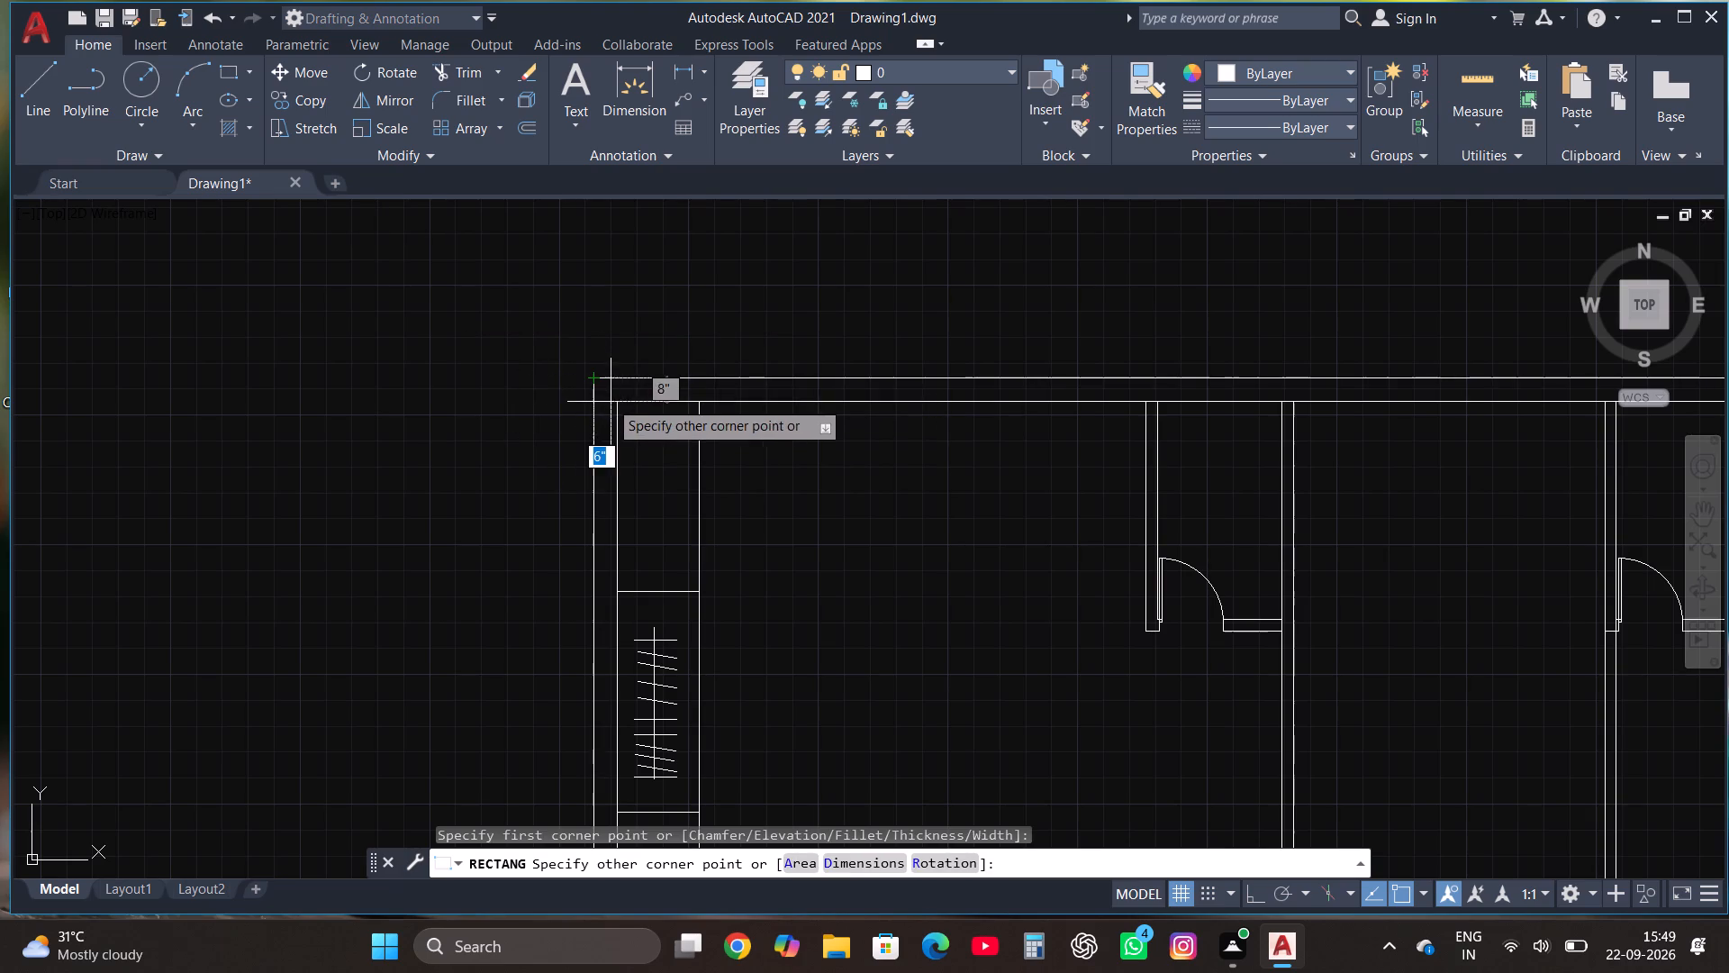
pyautogui.click(614, 404)
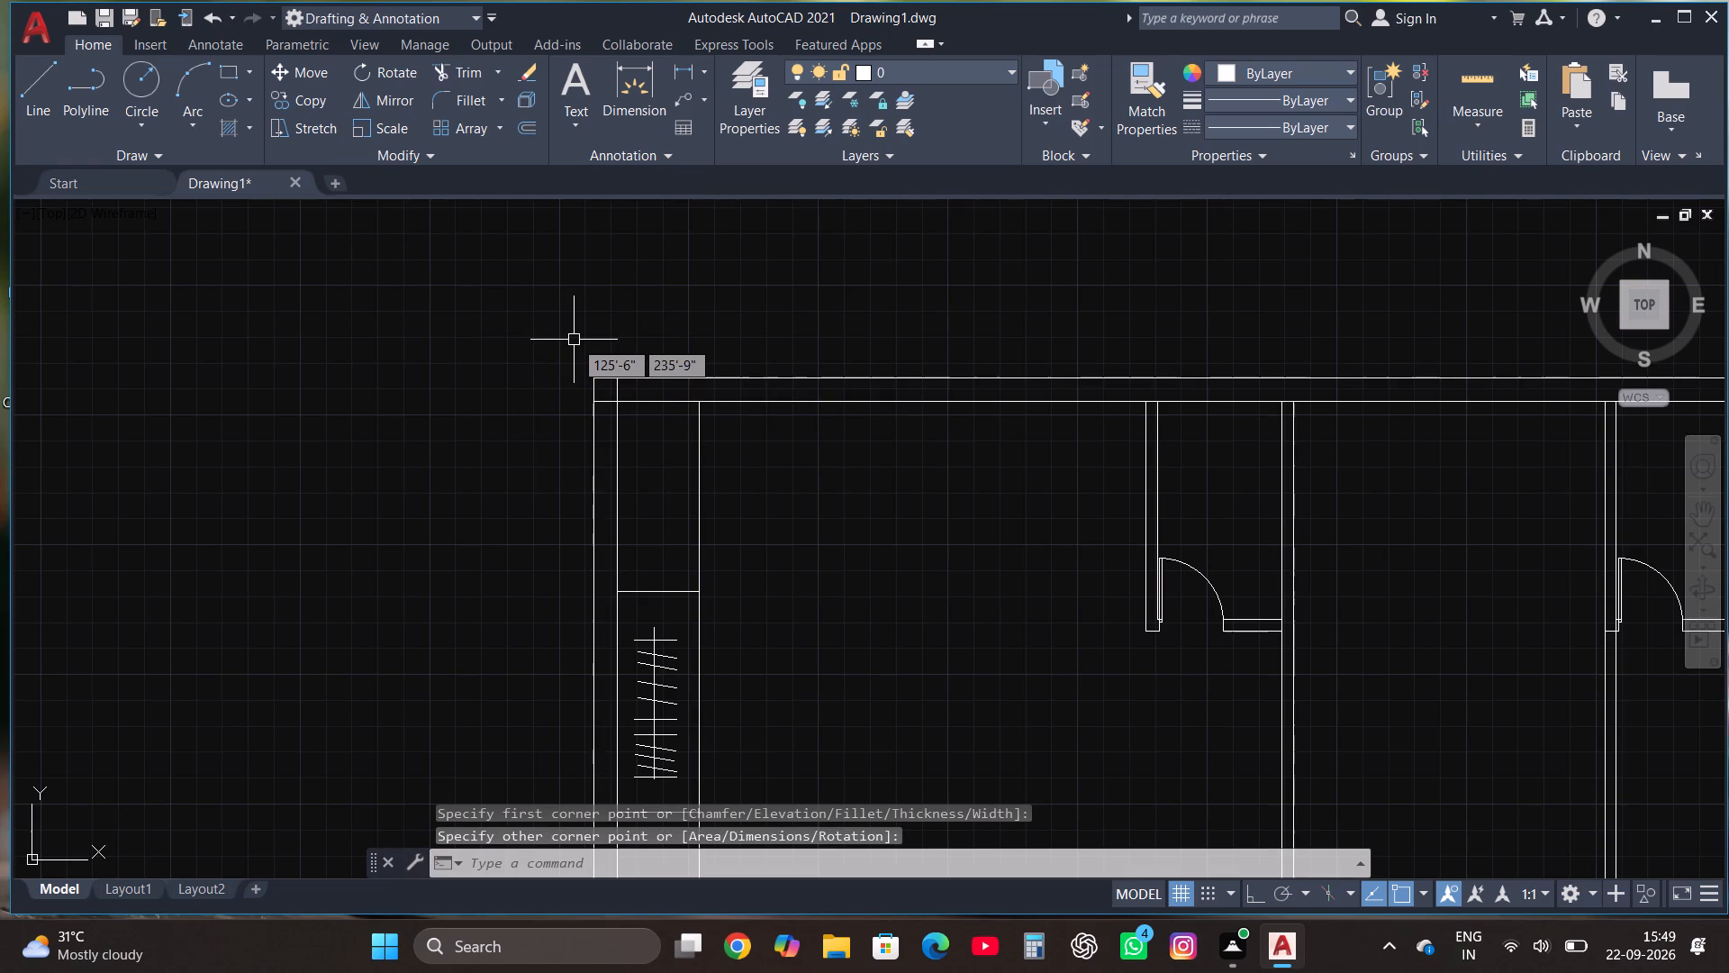
# Save the drawing in the Downloads folder under the name "plan , section ,elevation".
pyautogui.hotkey('ctrl', 's')
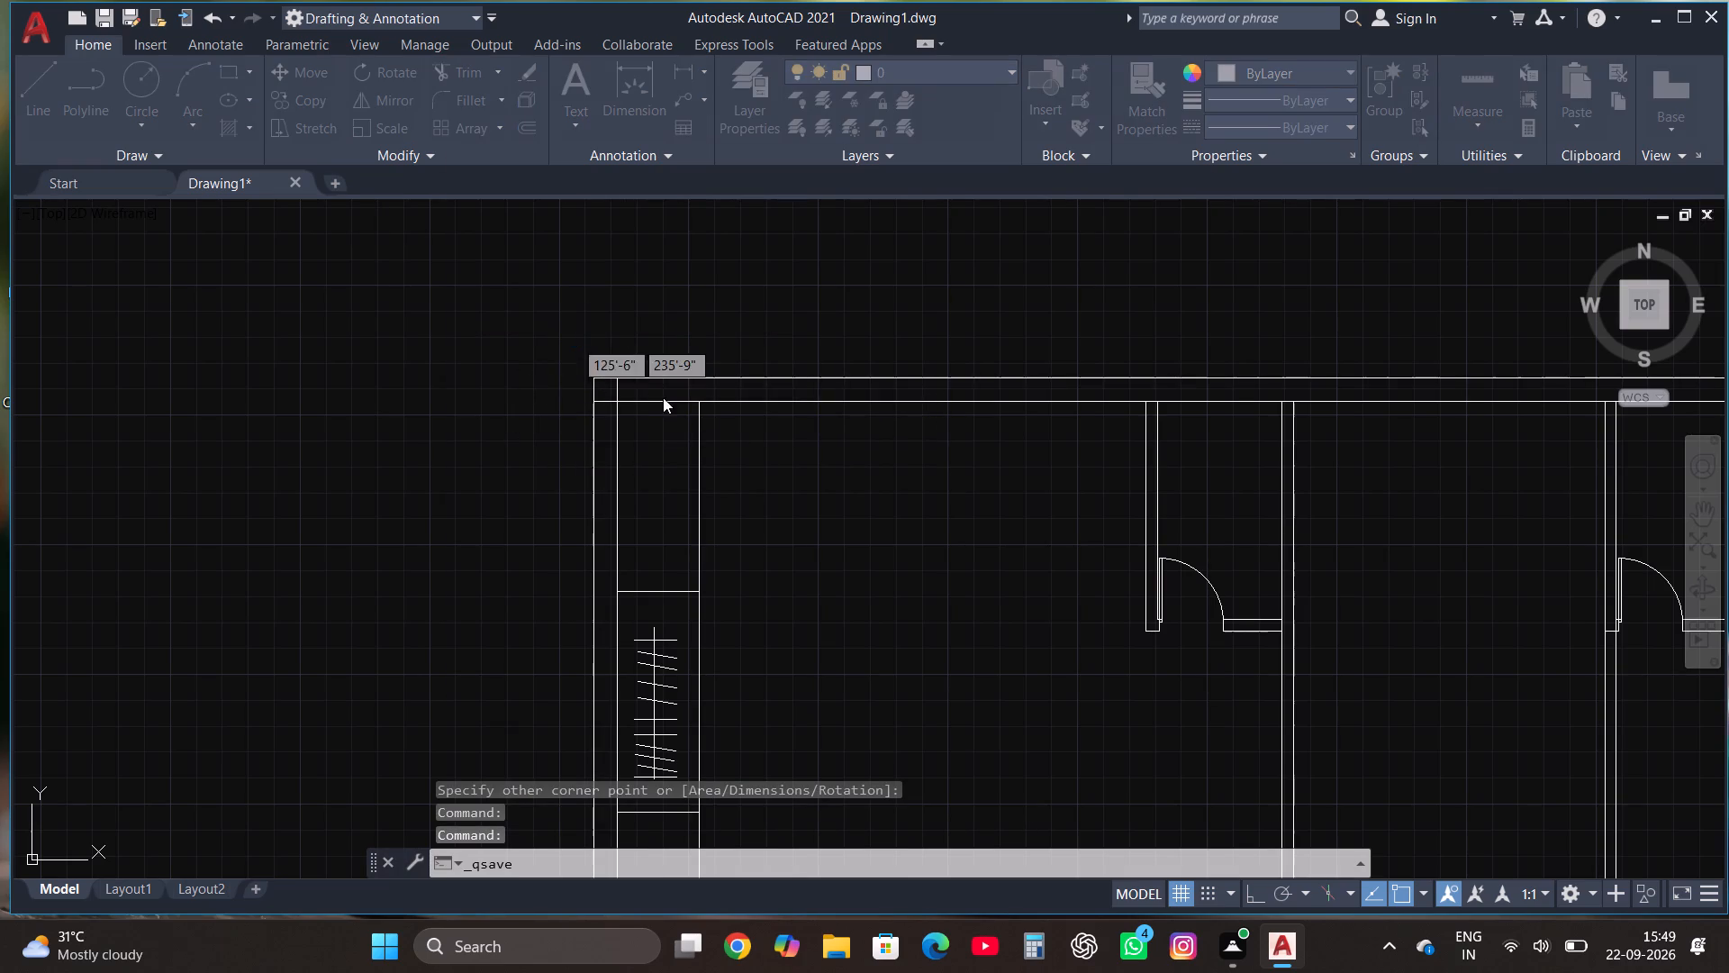
pyautogui.click(746, 201)
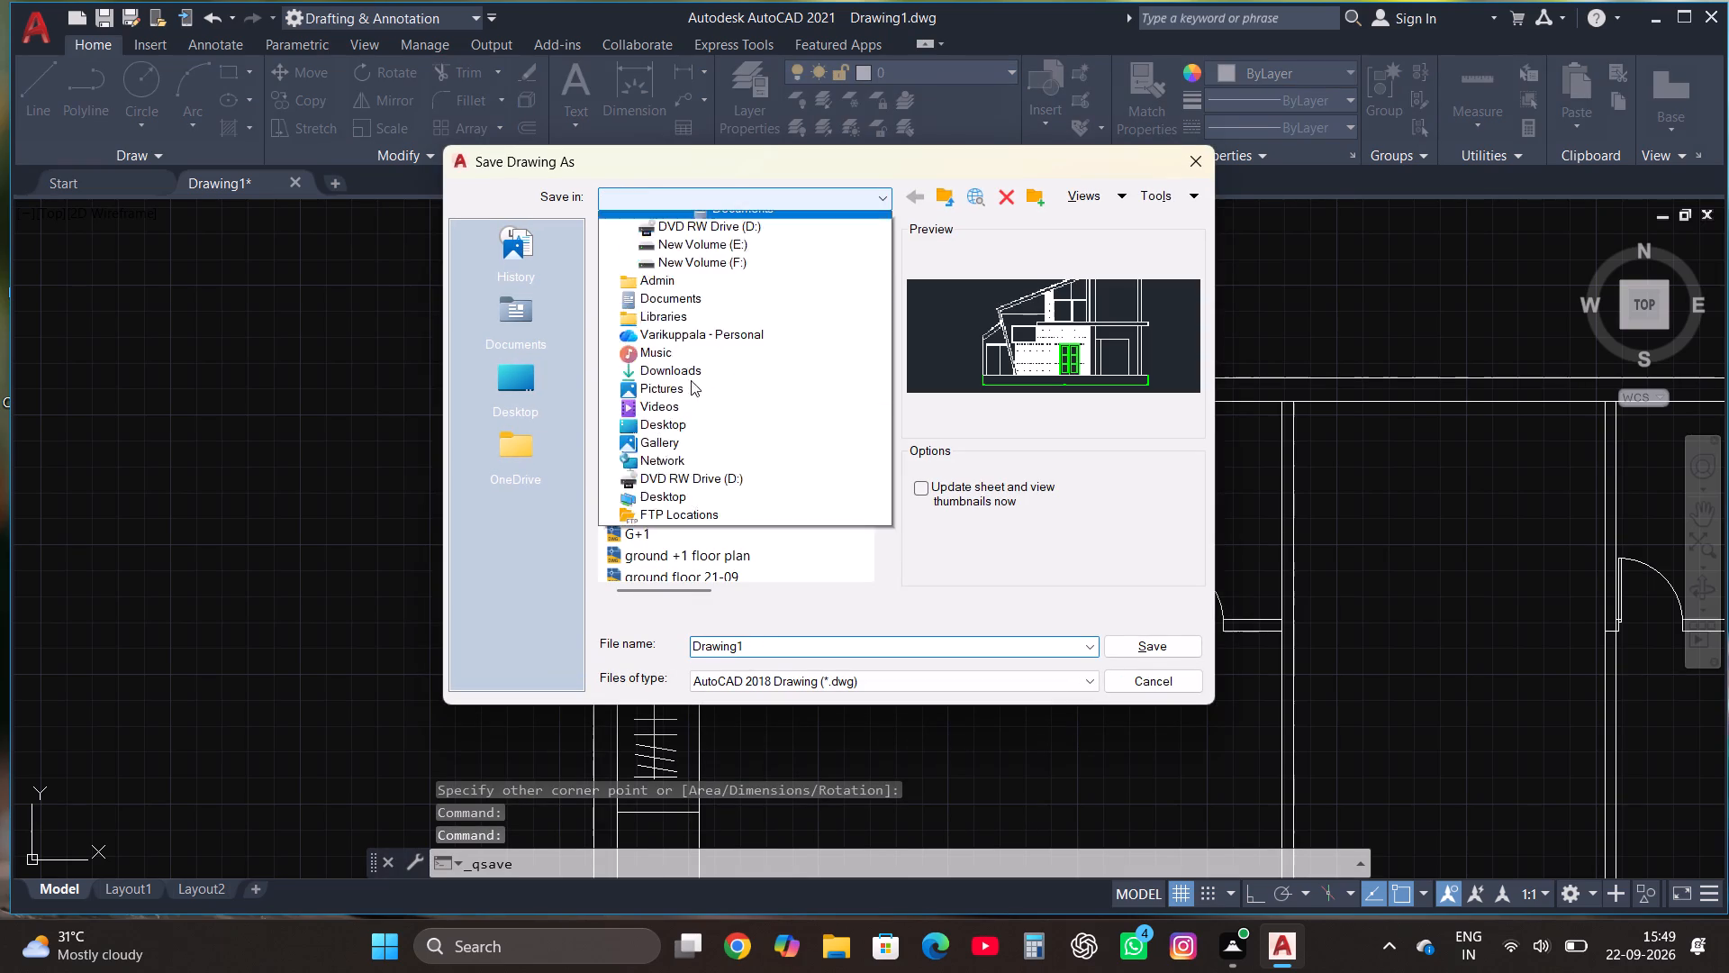
pyautogui.click(687, 477)
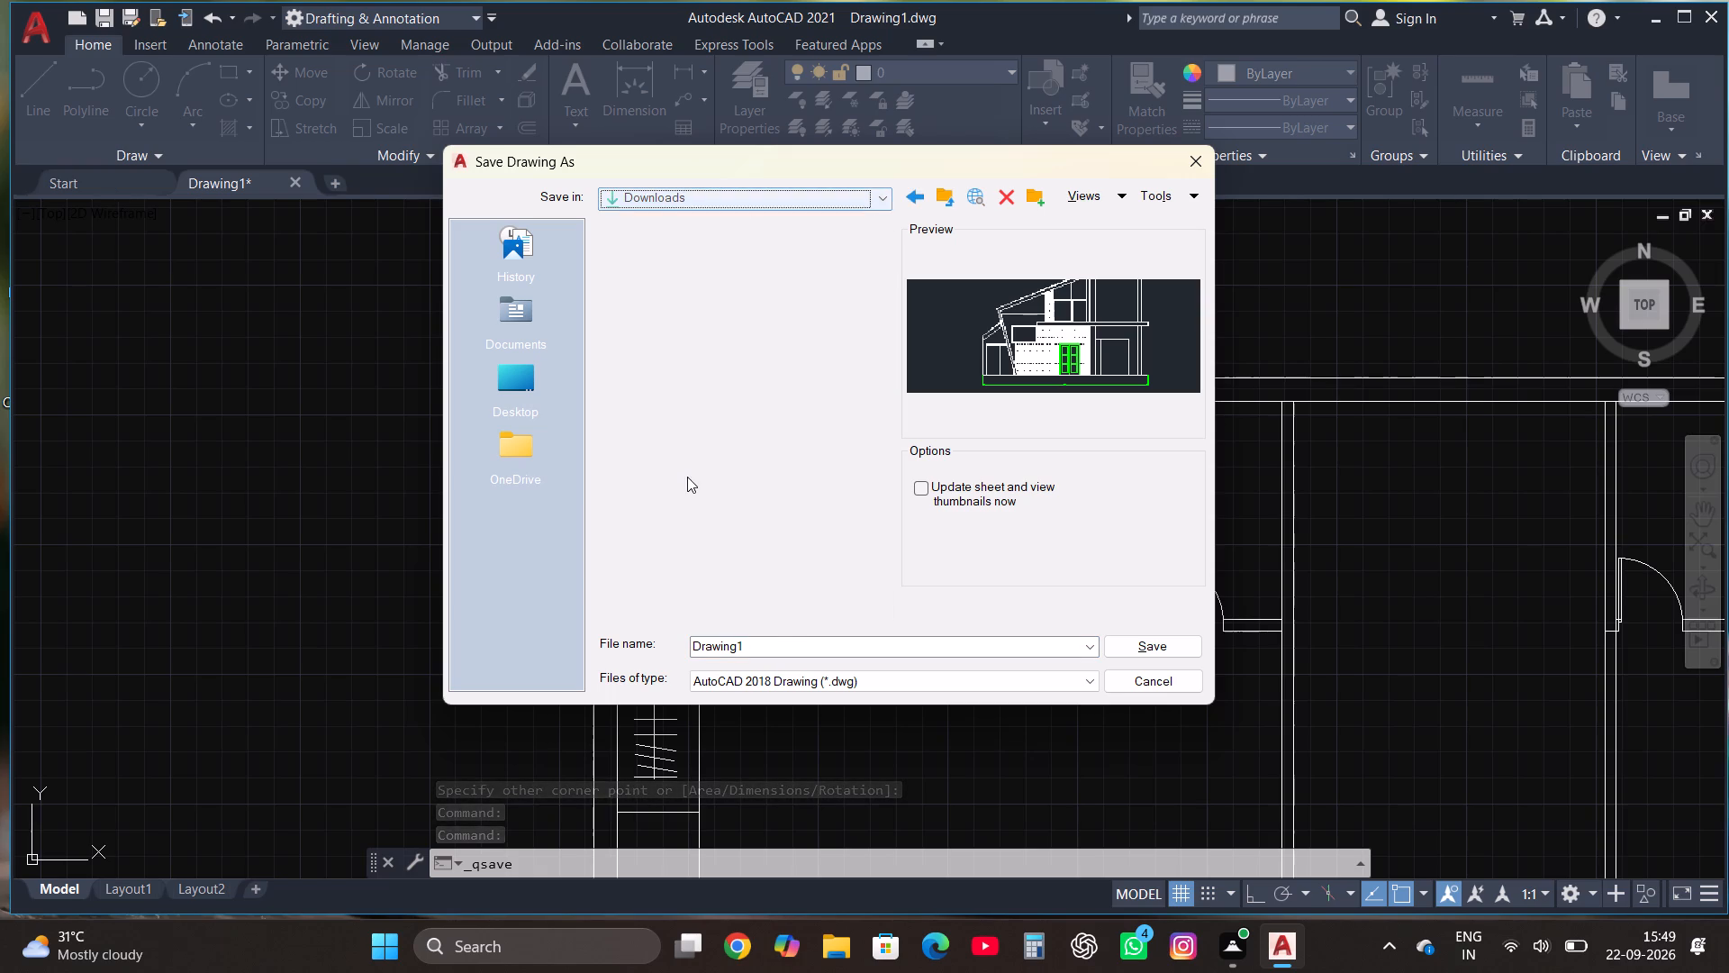
pyautogui.click(783, 644)
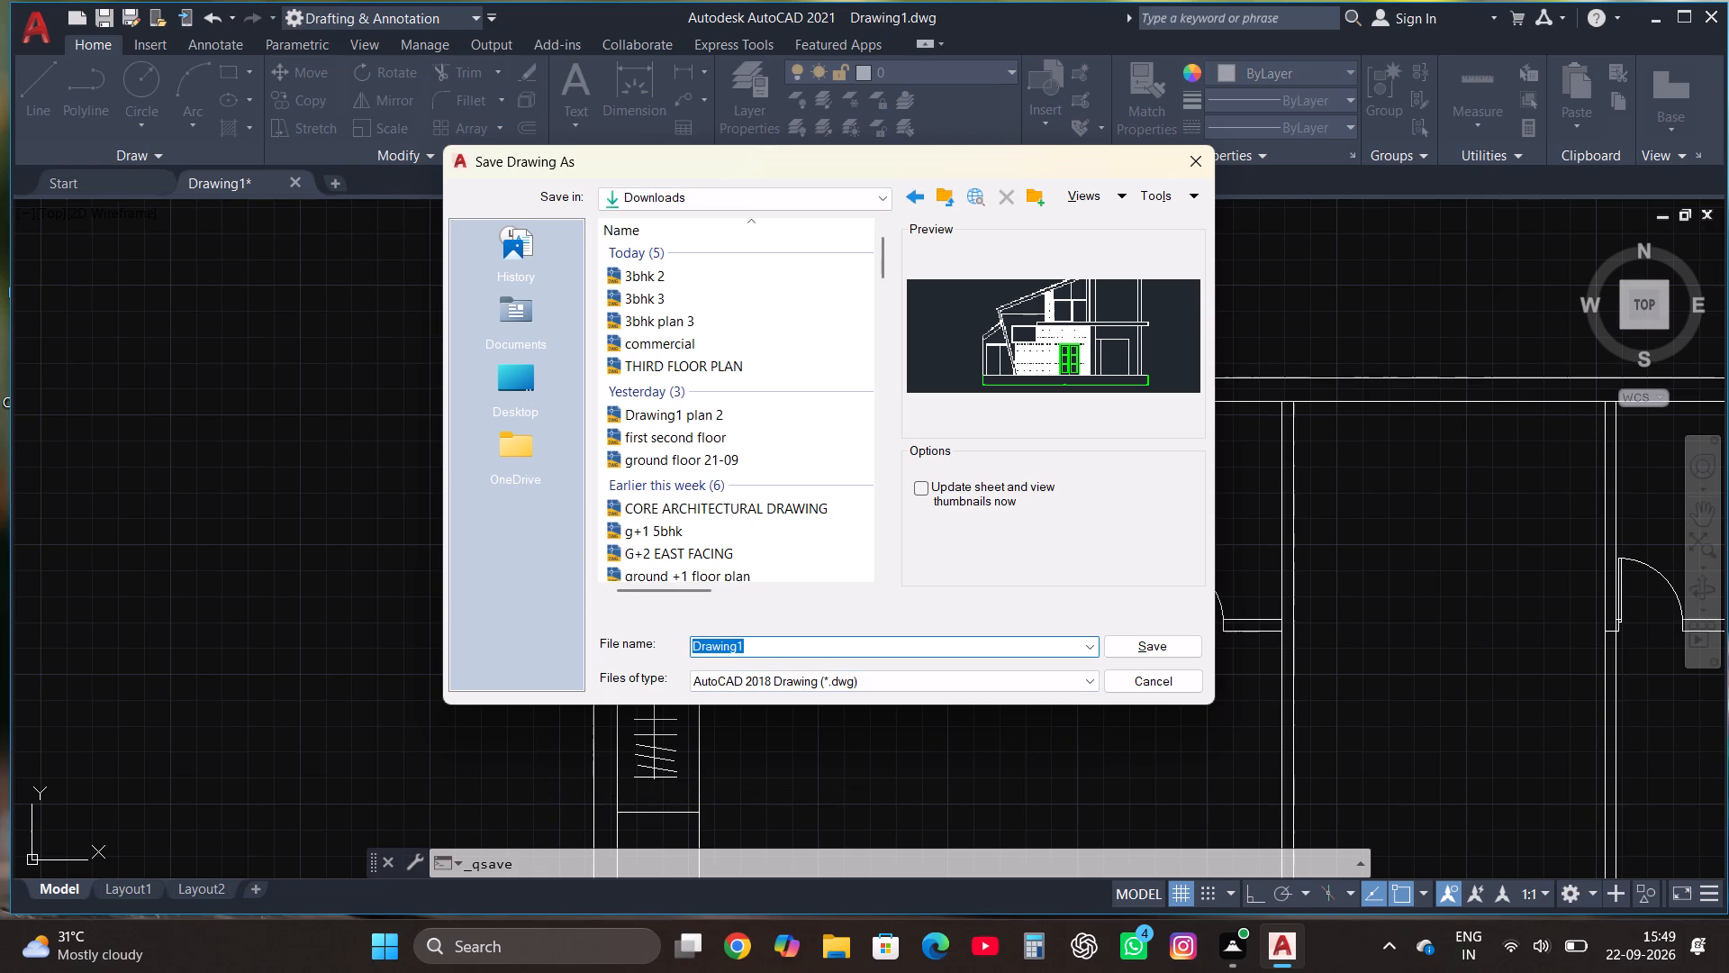
pyautogui.write('plan ,')
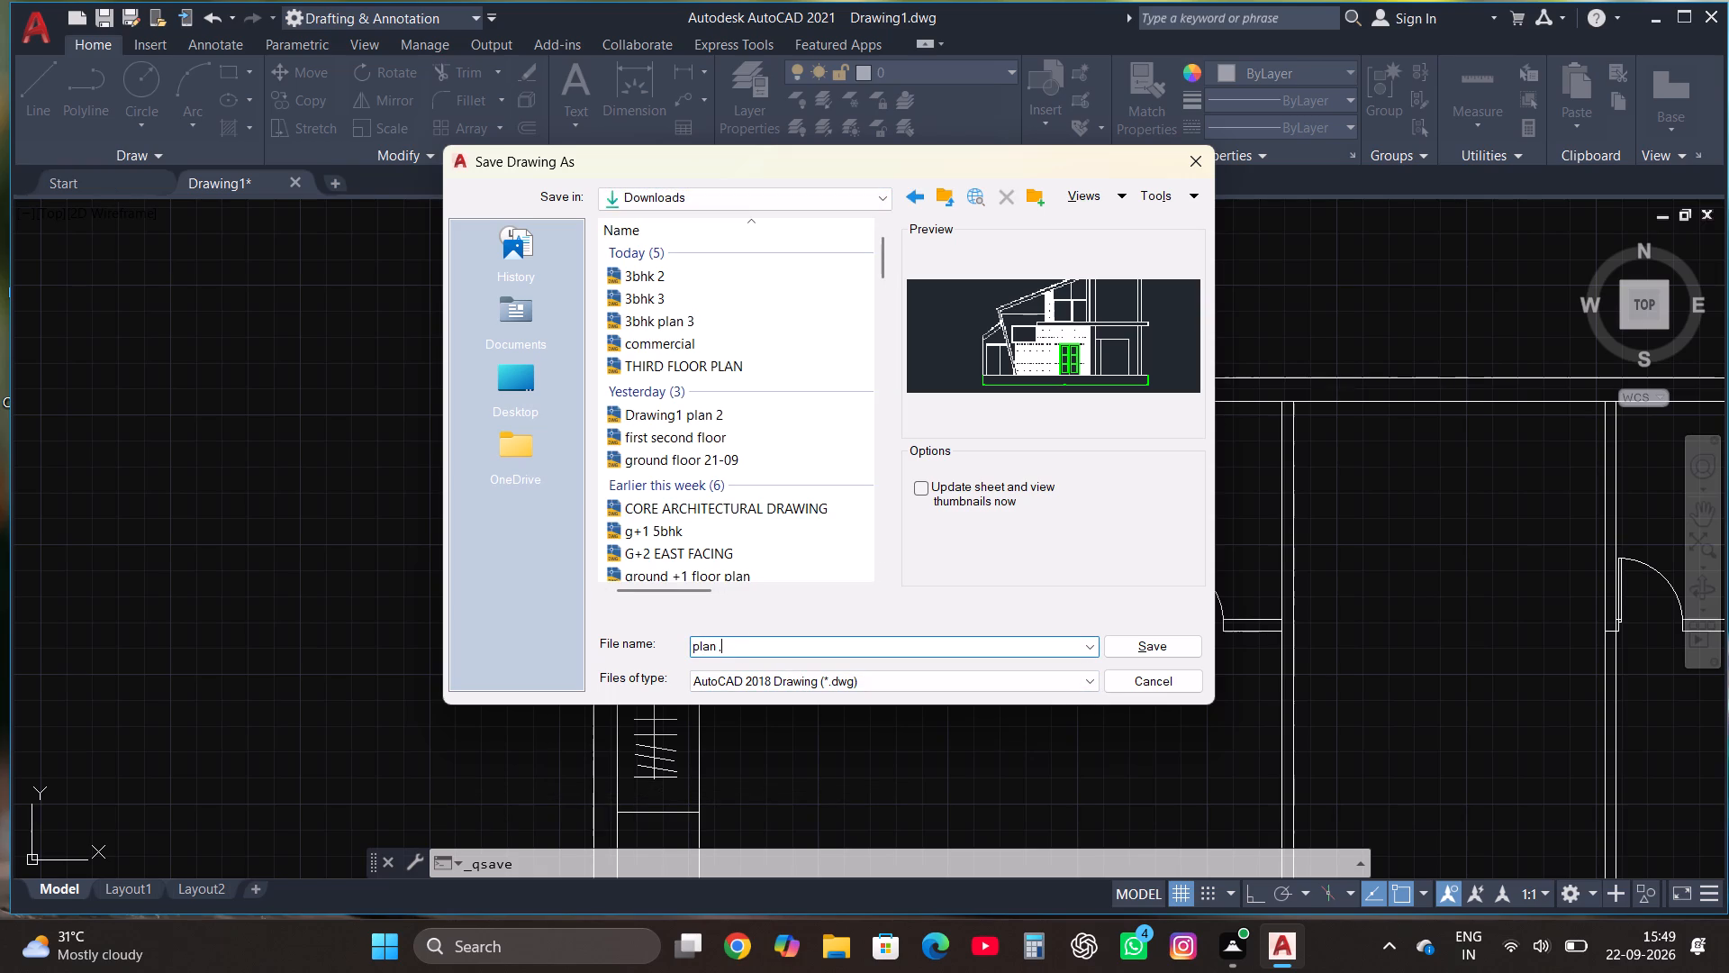
pyautogui.press('space')
pyautogui.write('section')
pyautogui.press('space')
pyautogui.press(',')
pyautogui.press('e')
pyautogui.write('le')
pyautogui.write('vation')
pyautogui.click(1179, 645)
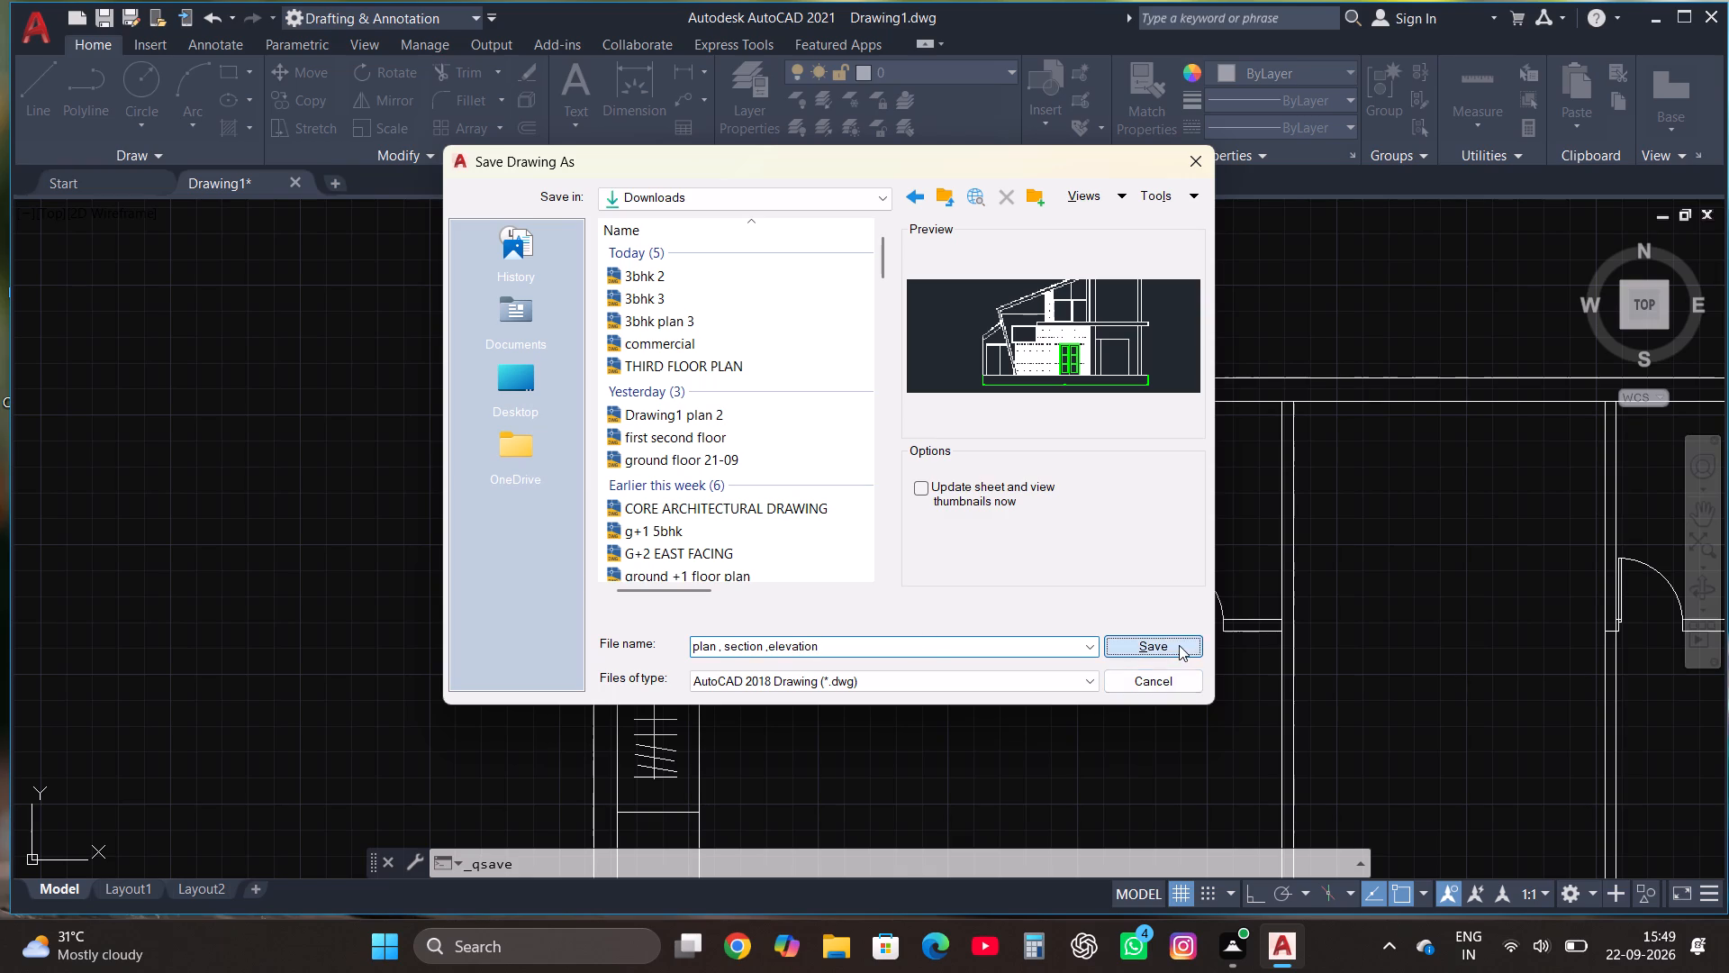
# Draw a rectangle about 6'-8" long across the thickness of the left outer wall, alongside the wardrobe hanger detail.
pyautogui.scroll(-1, 801, 576)
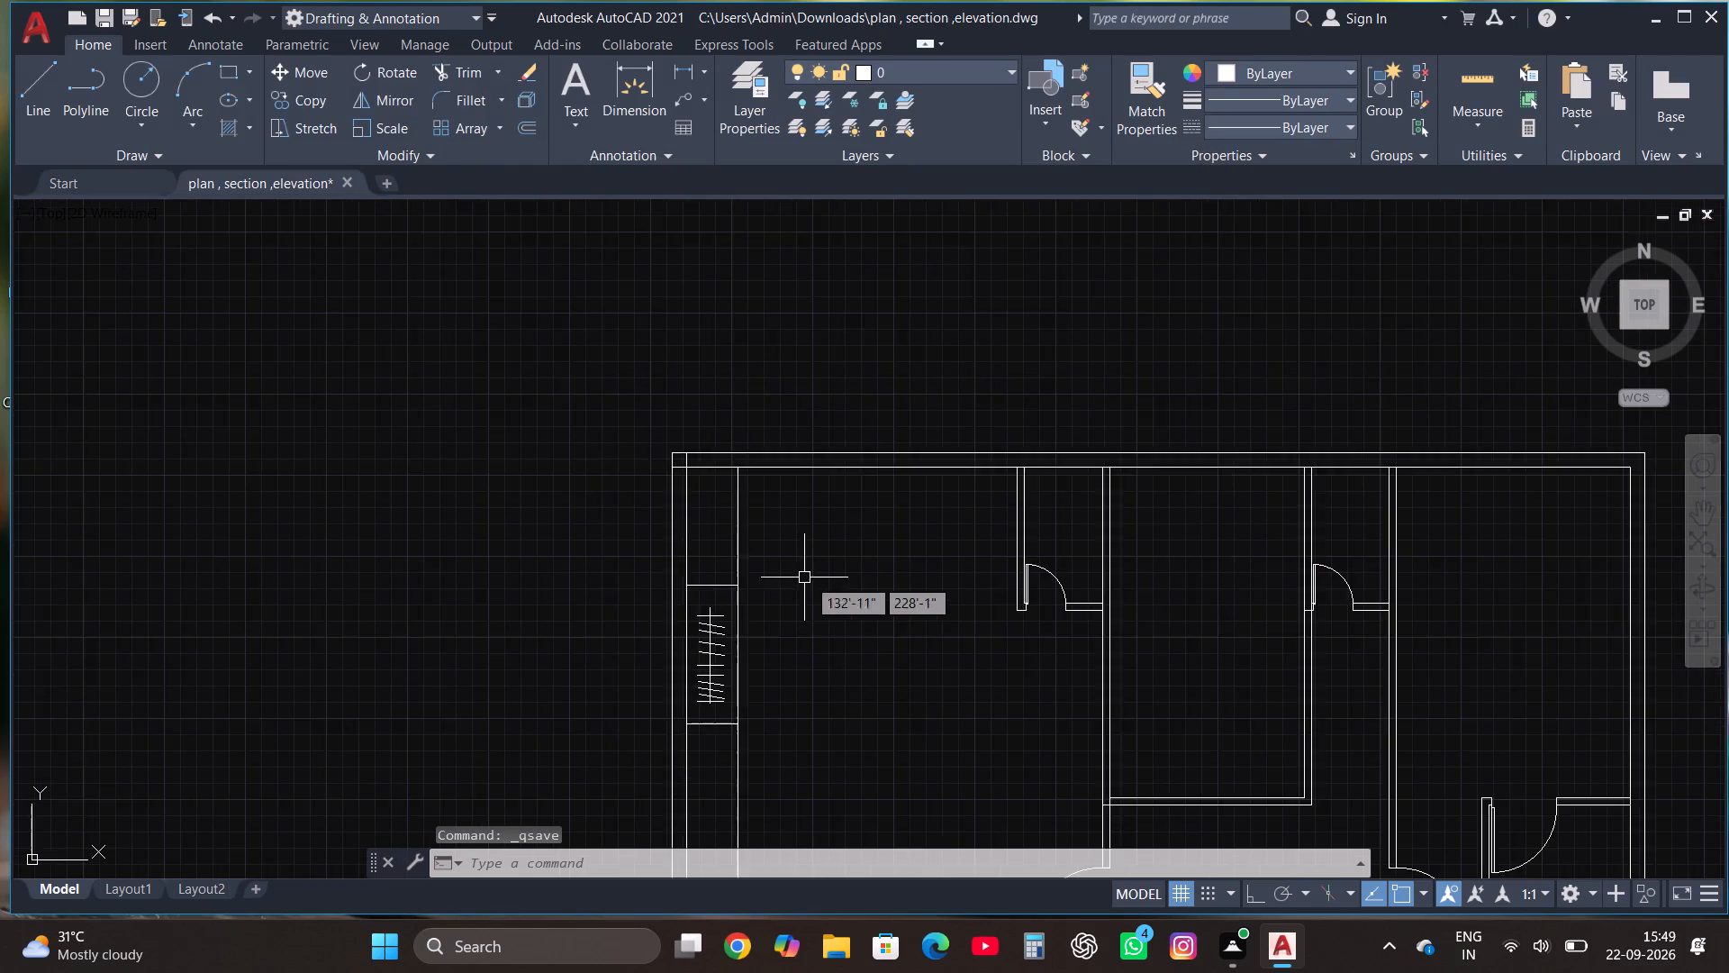
pyautogui.scroll(-1, 824, 581)
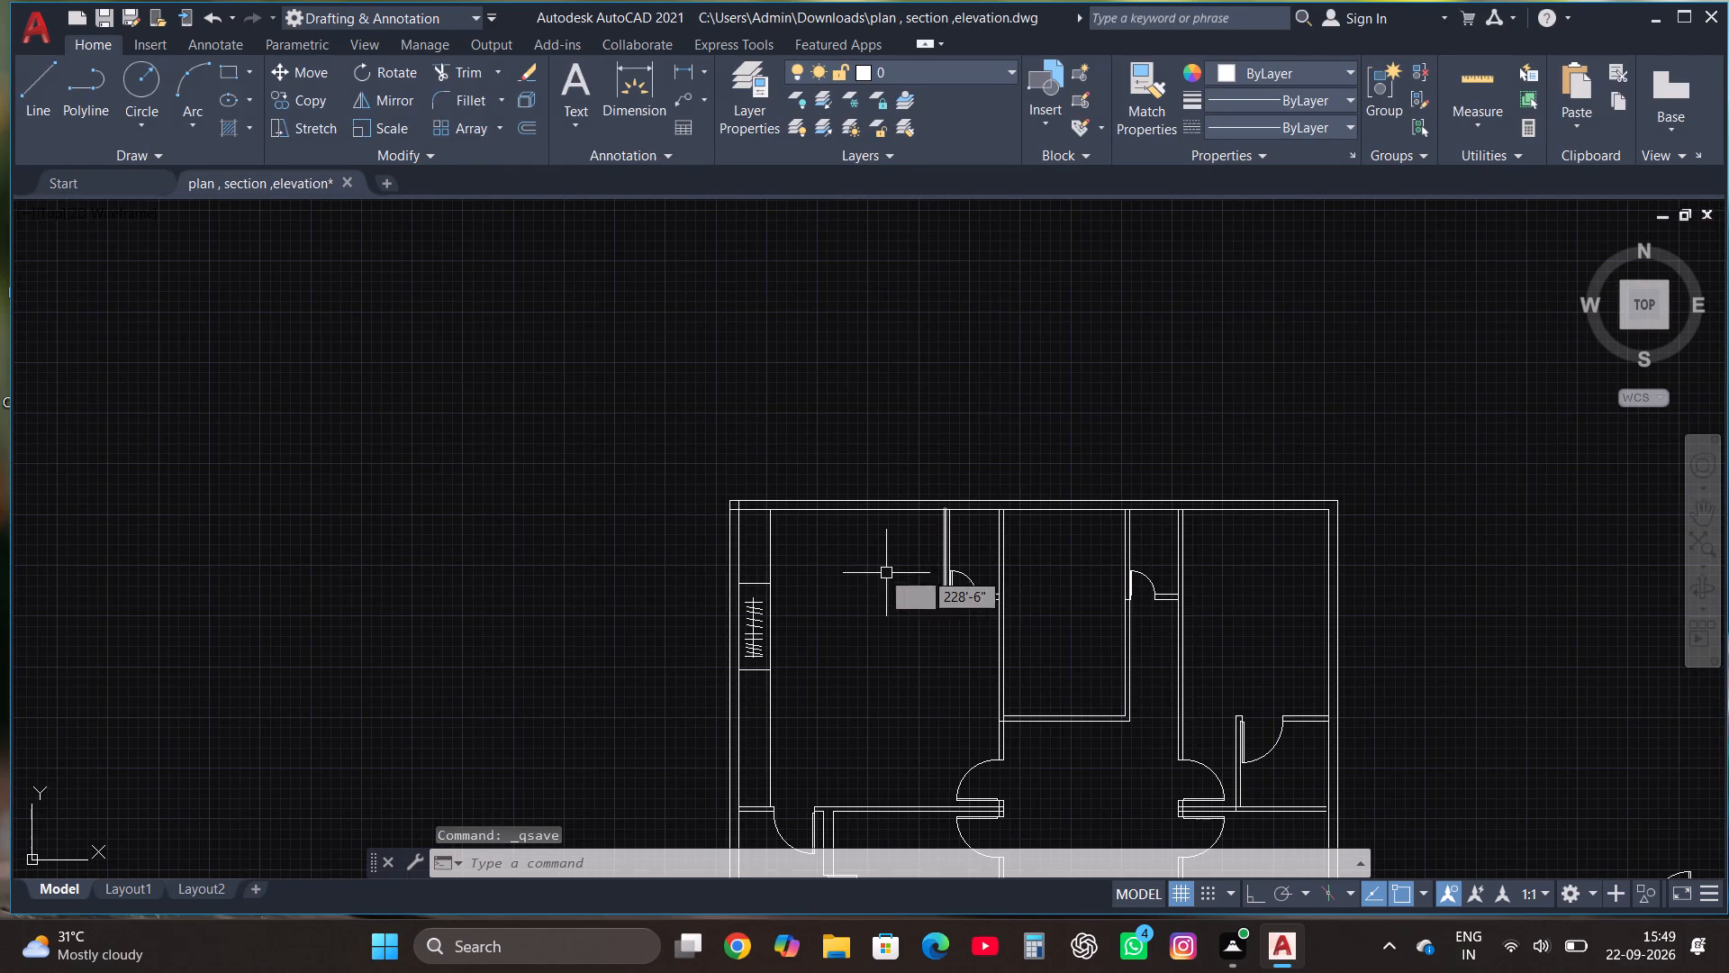
pyautogui.scroll(2, 733, 577)
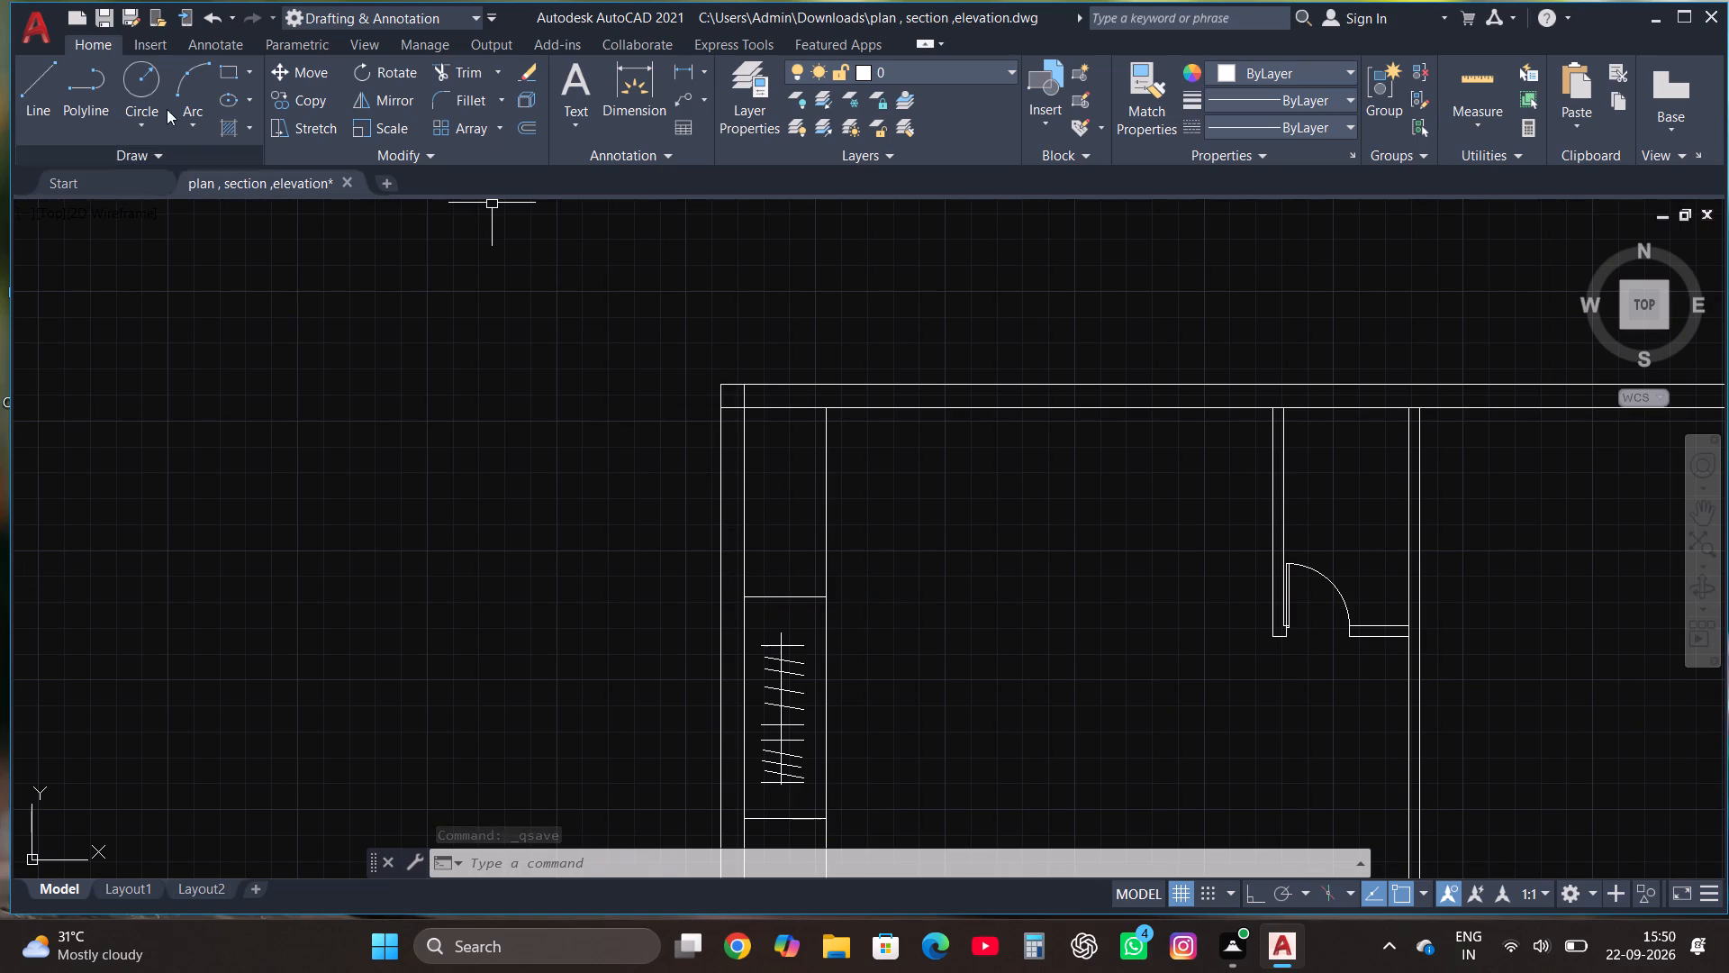
pyautogui.click(224, 75)
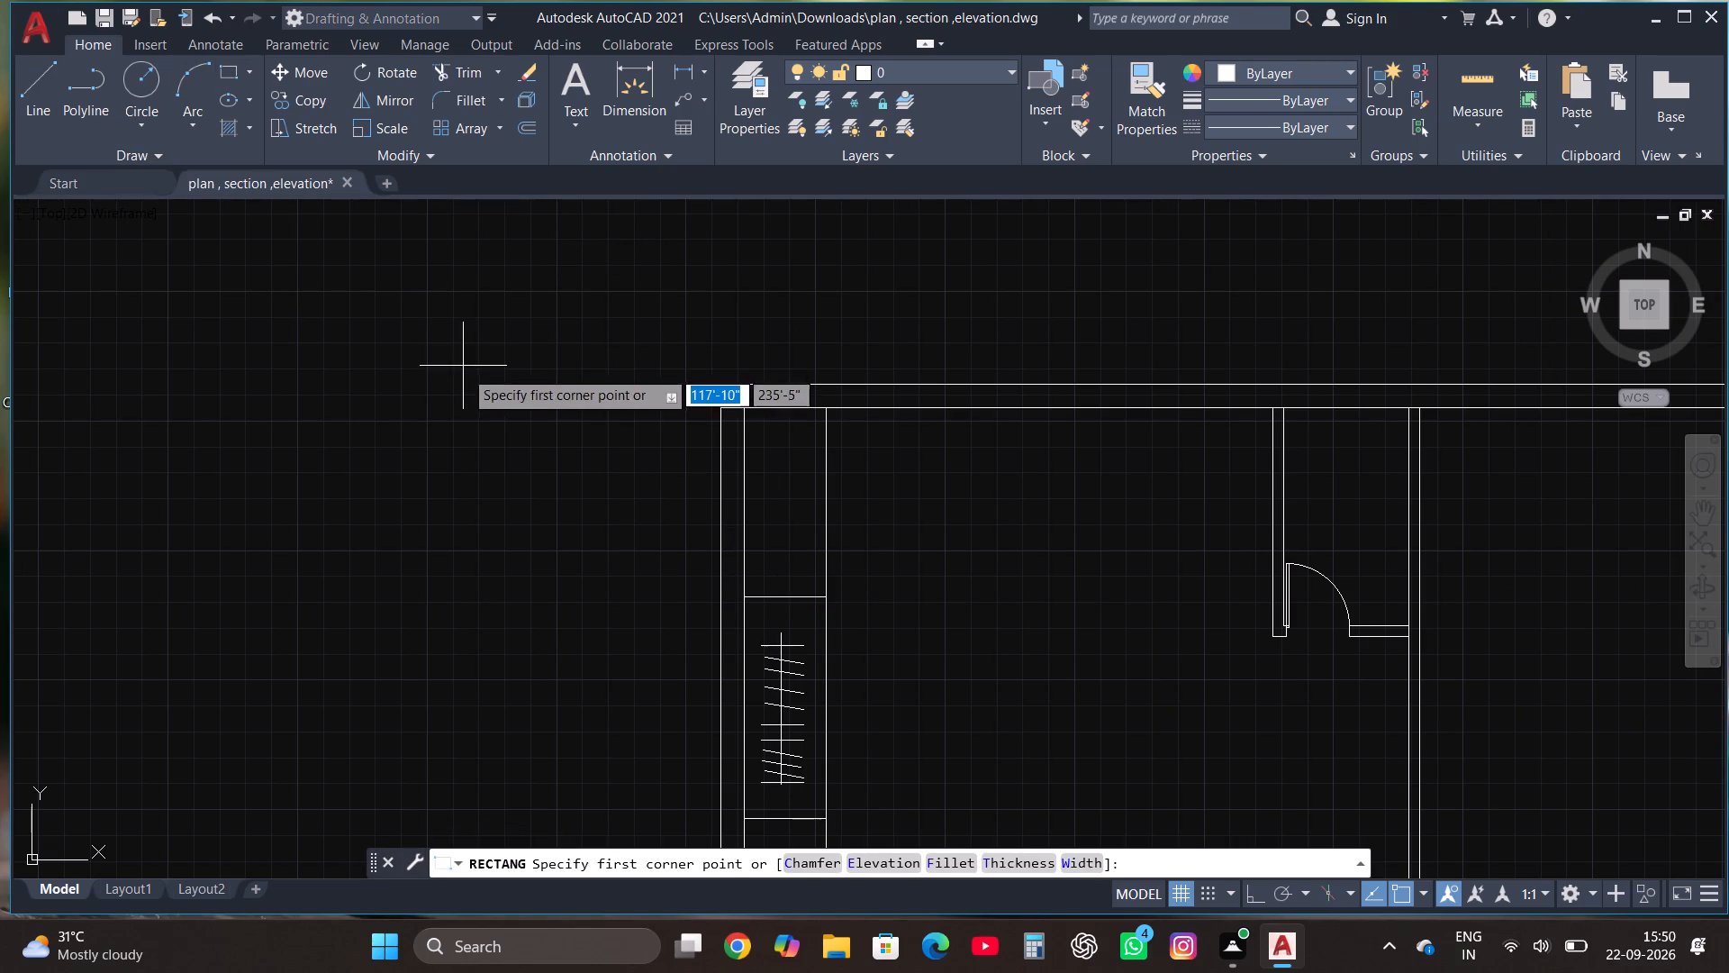
pyautogui.scroll(-1, 798, 460)
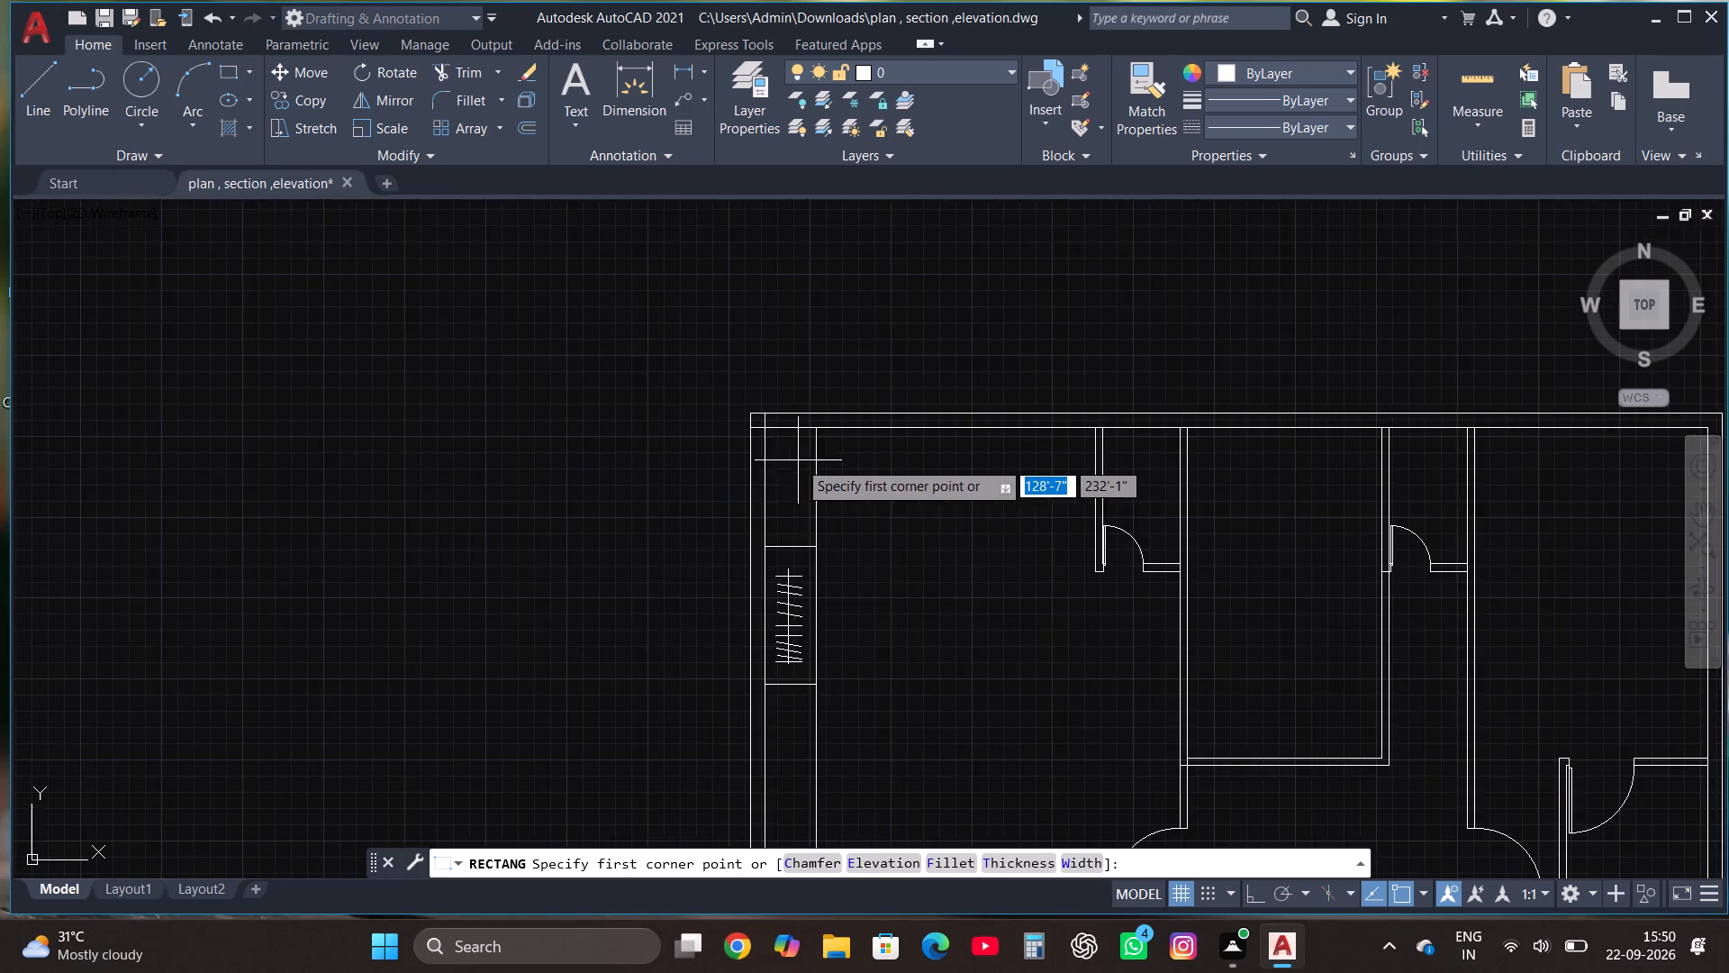
pyautogui.scroll(2, 749, 683)
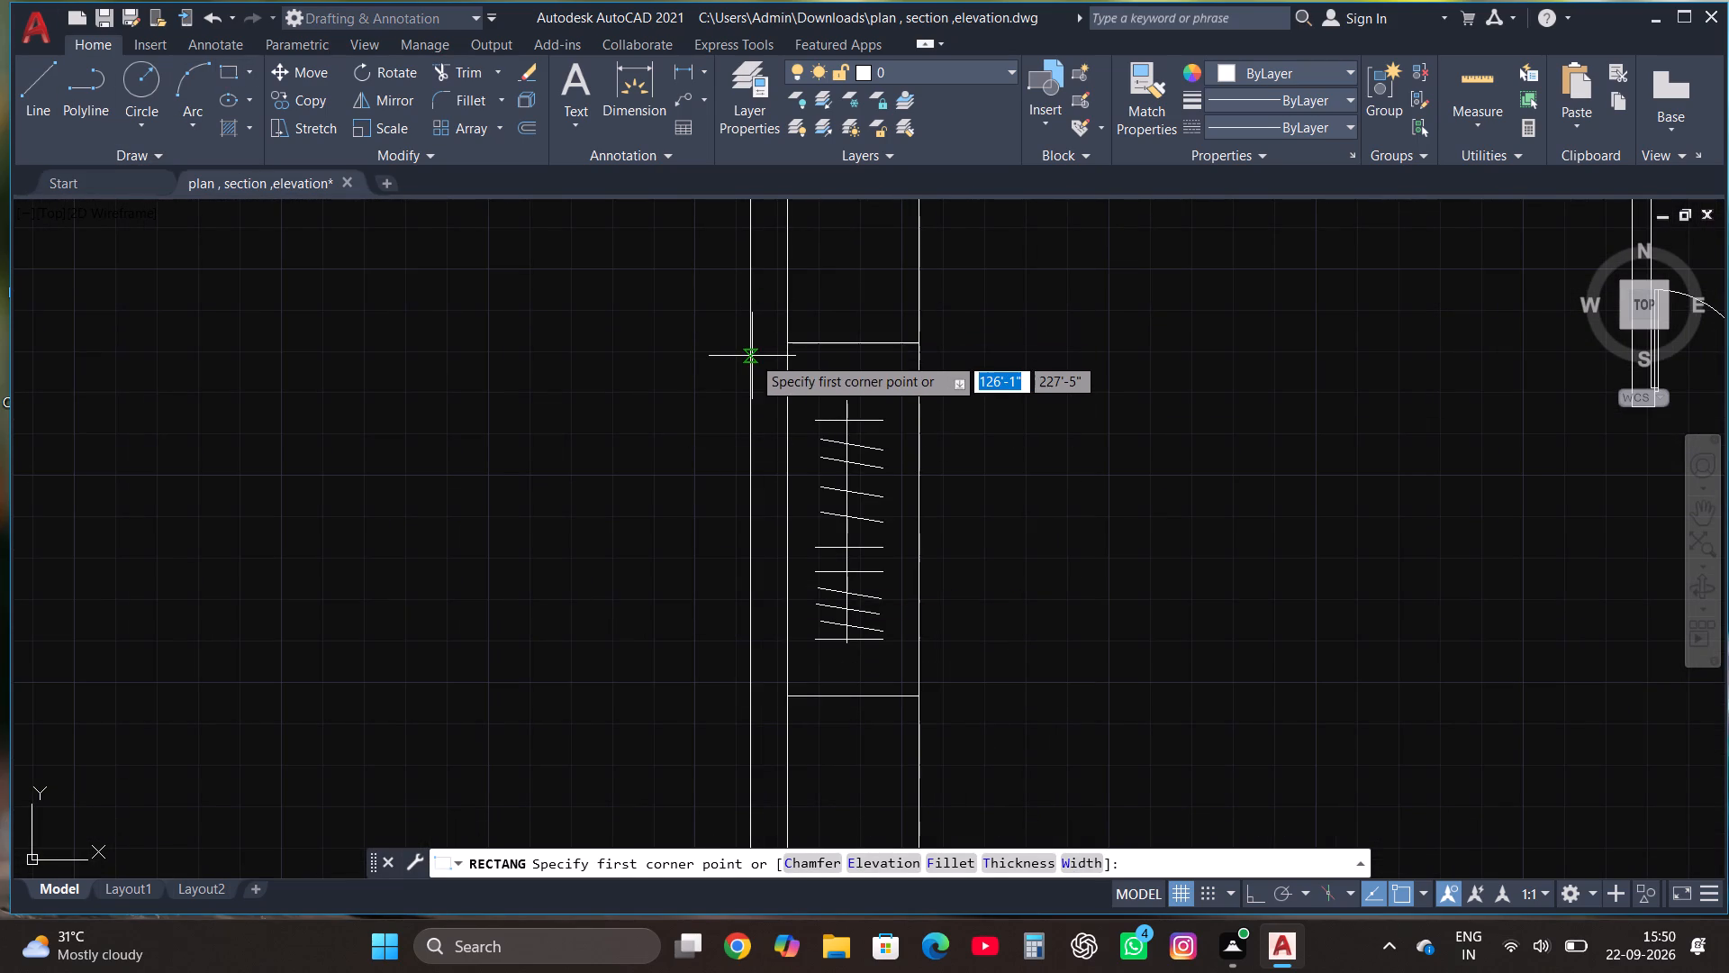
pyautogui.click(747, 348)
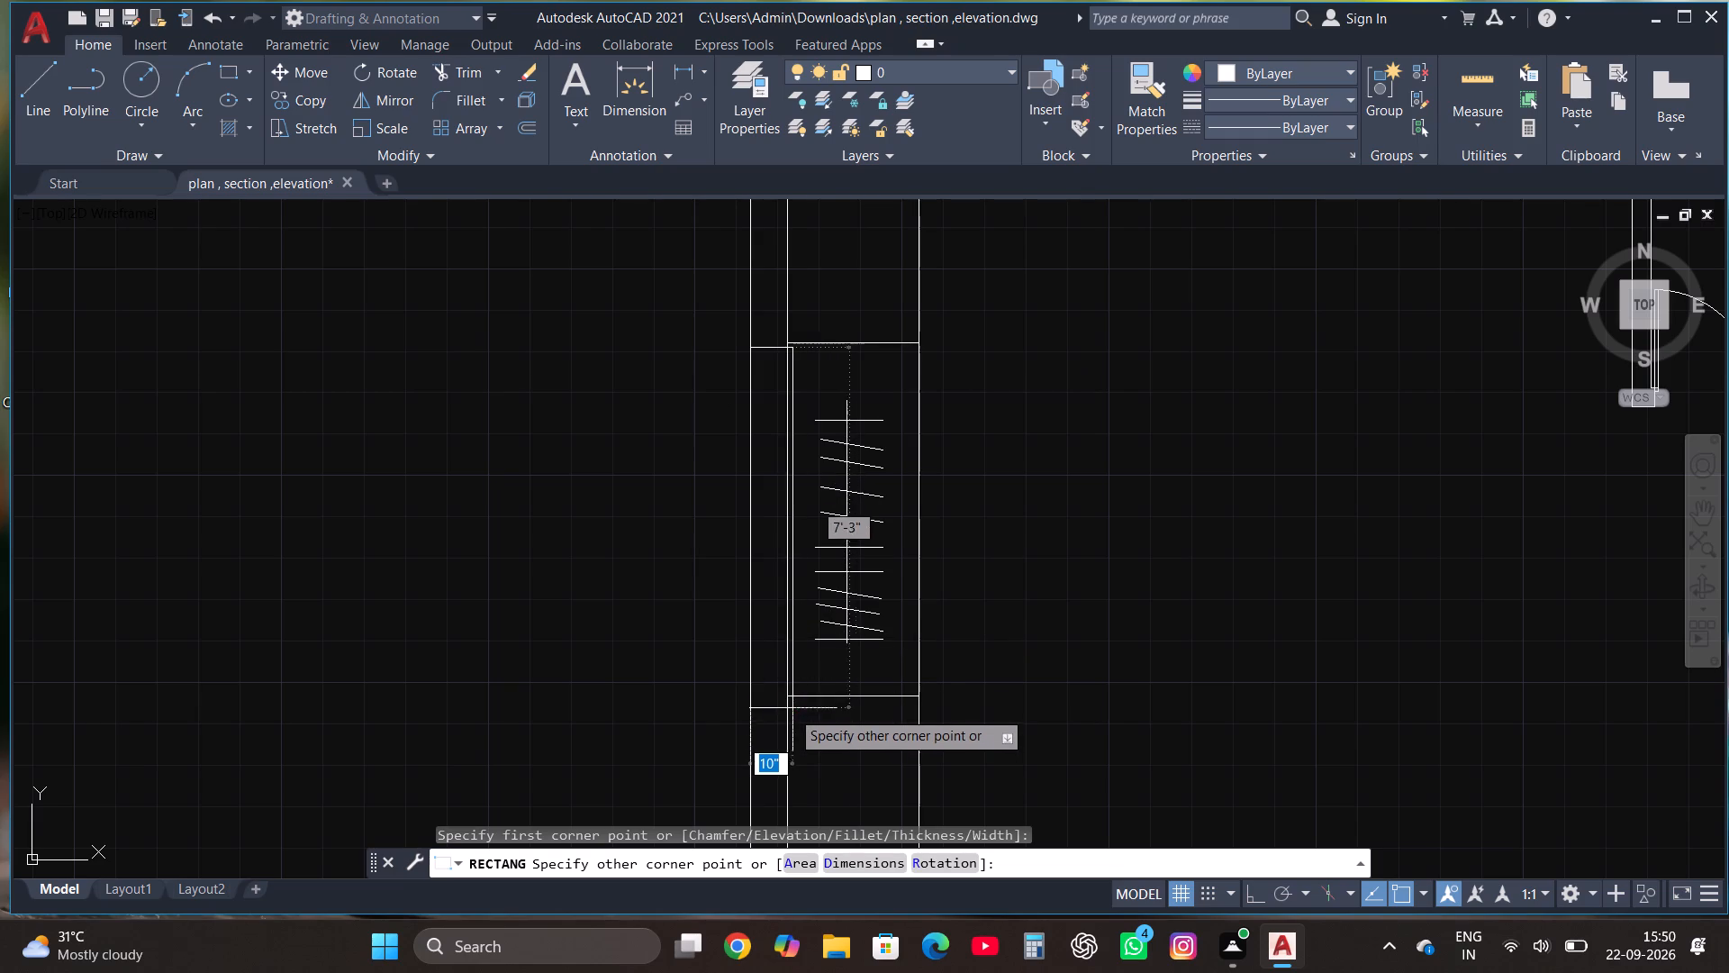
pyautogui.click(790, 685)
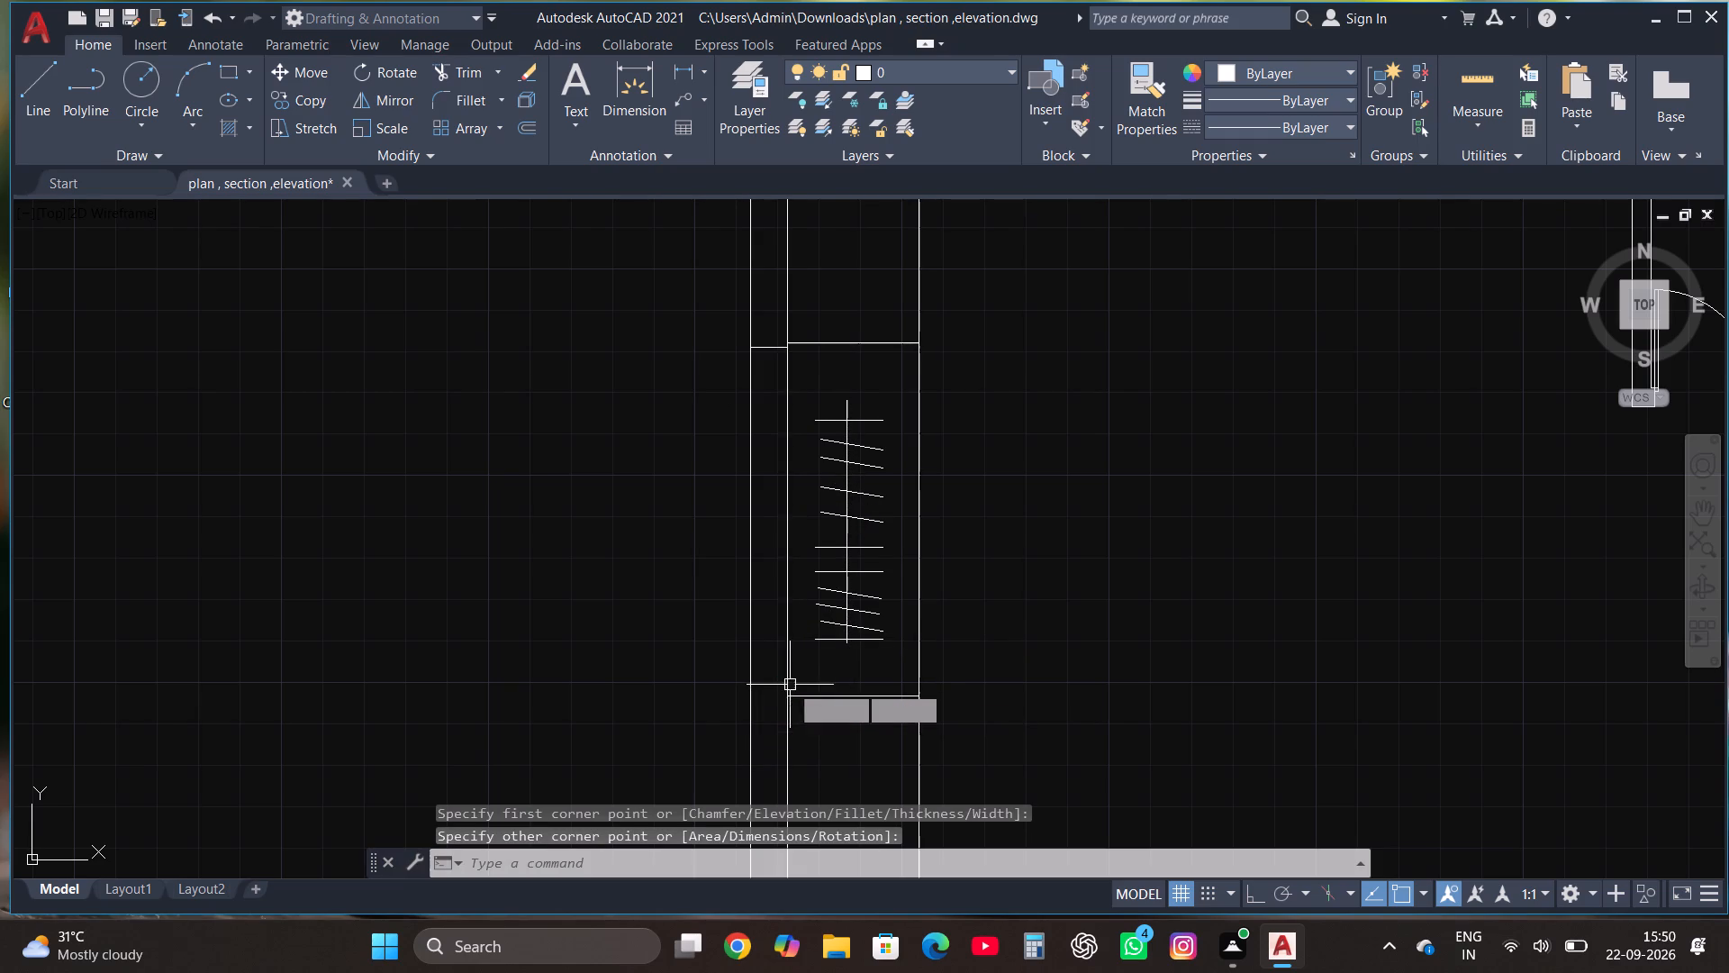
# Draw a vertical line about 6'-8" long through the middle of the wall rectangle, from its lower edge to its upper edge.
pyautogui.click(47, 77)
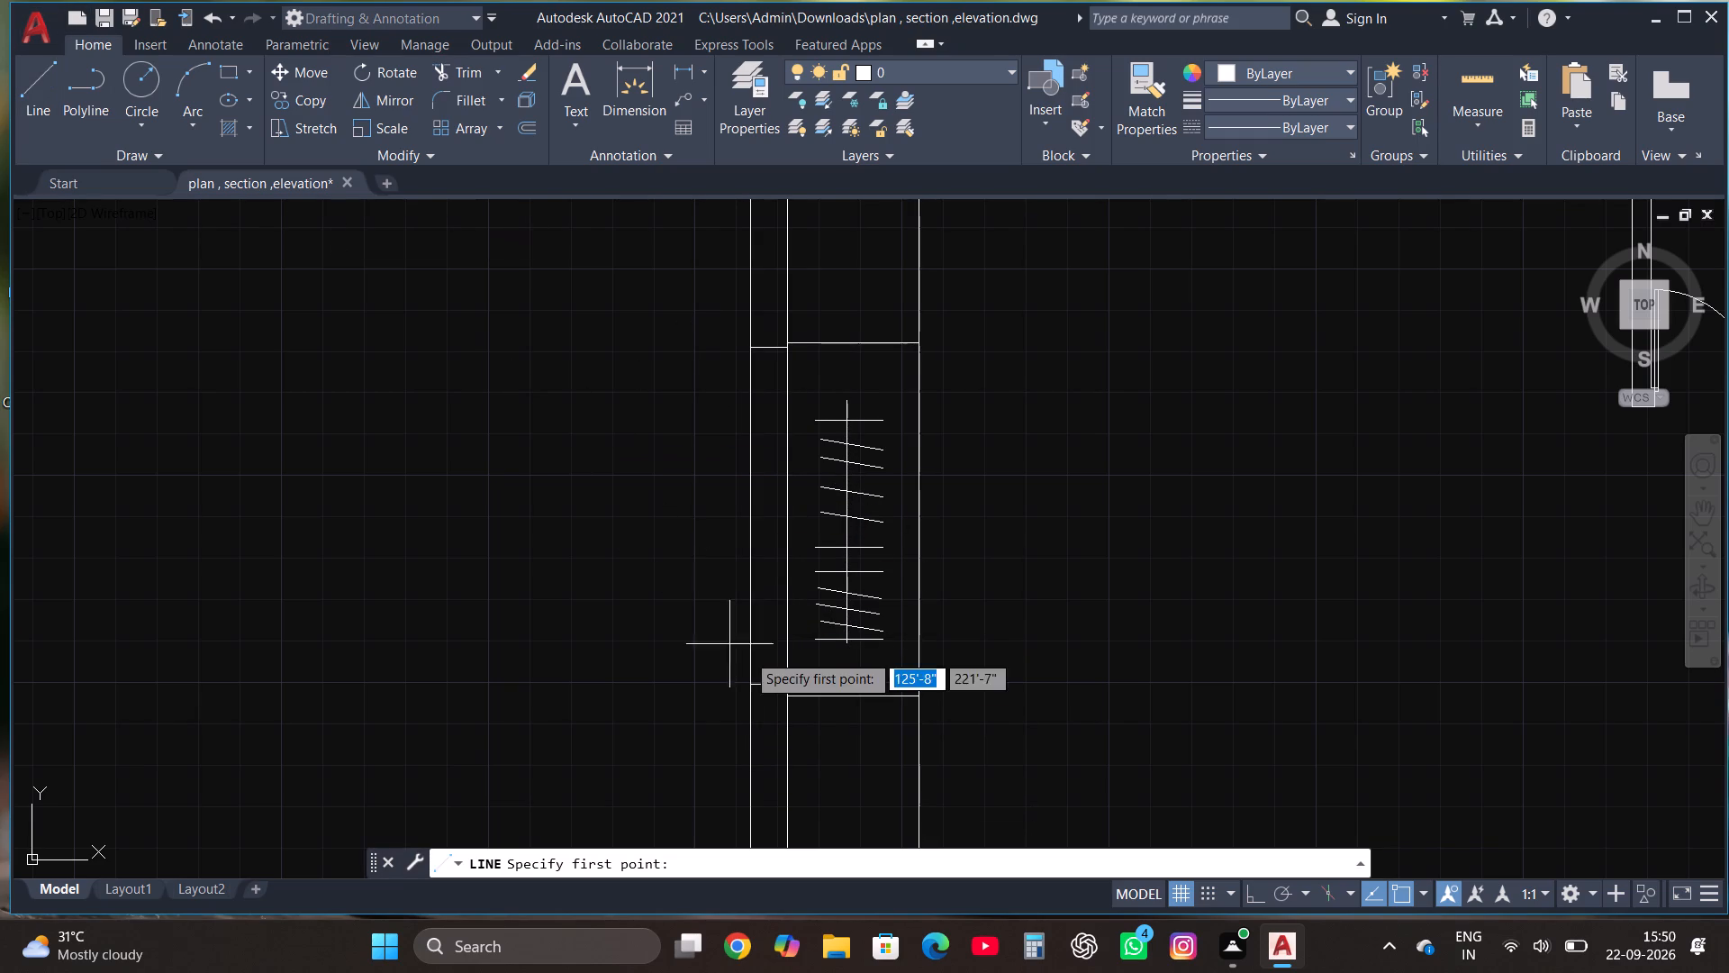
pyautogui.click(766, 684)
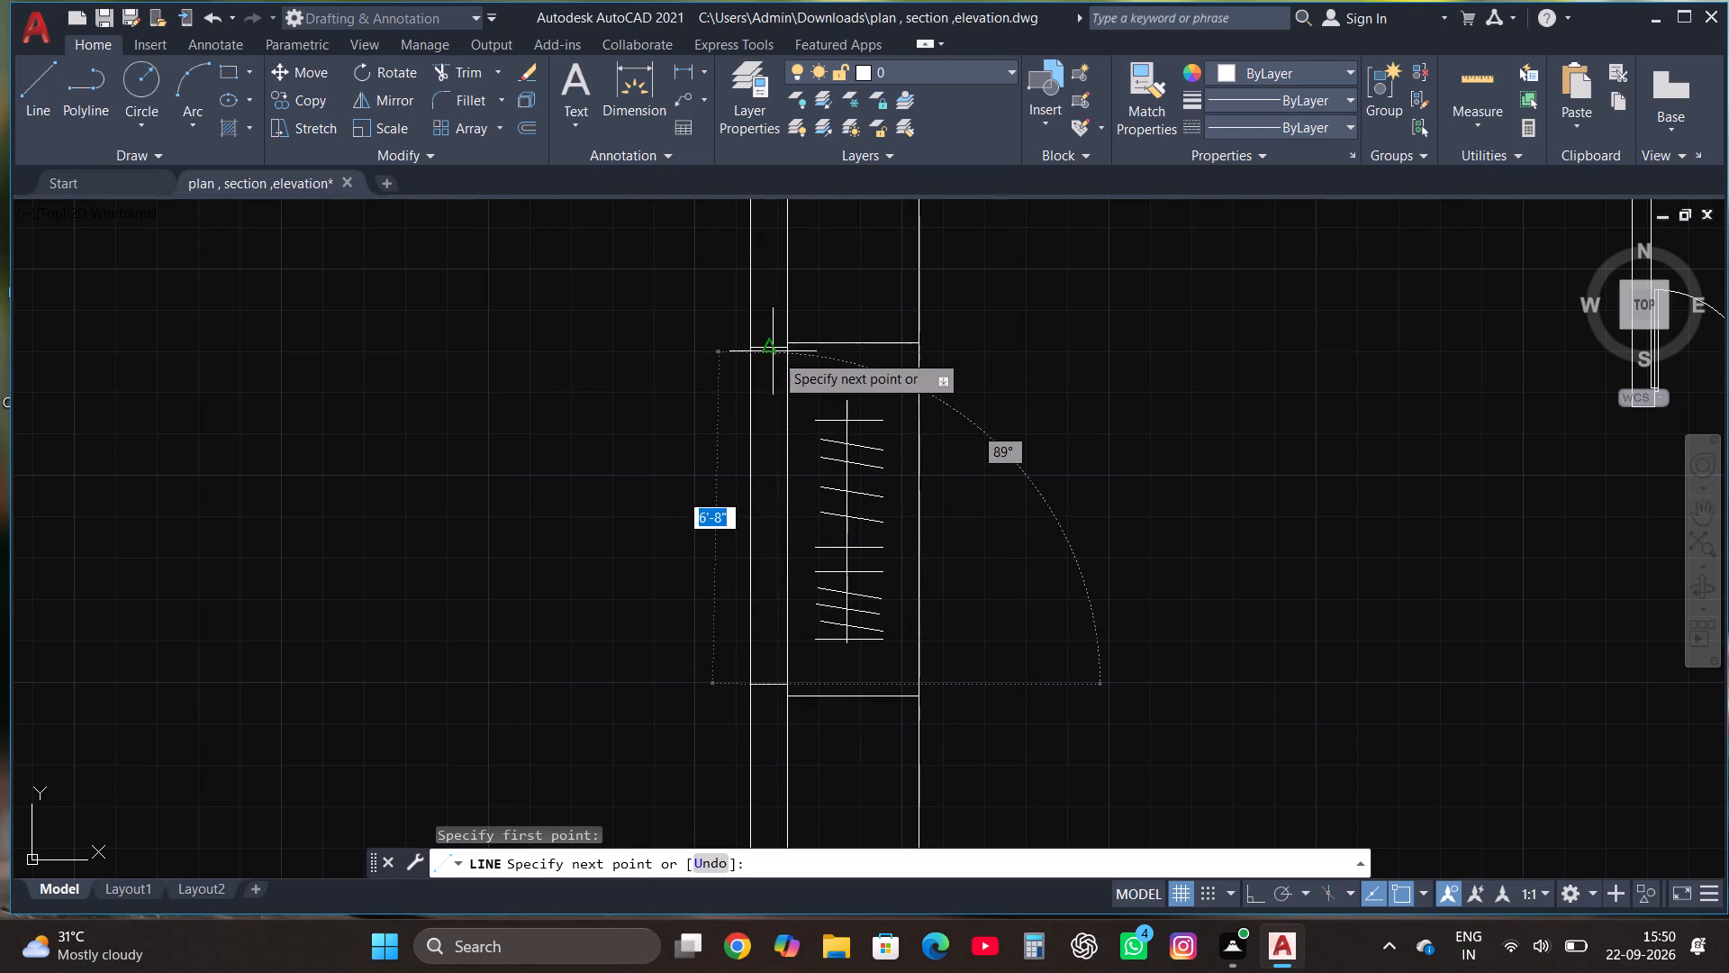
pyautogui.click(768, 348)
pyautogui.press('Escape')
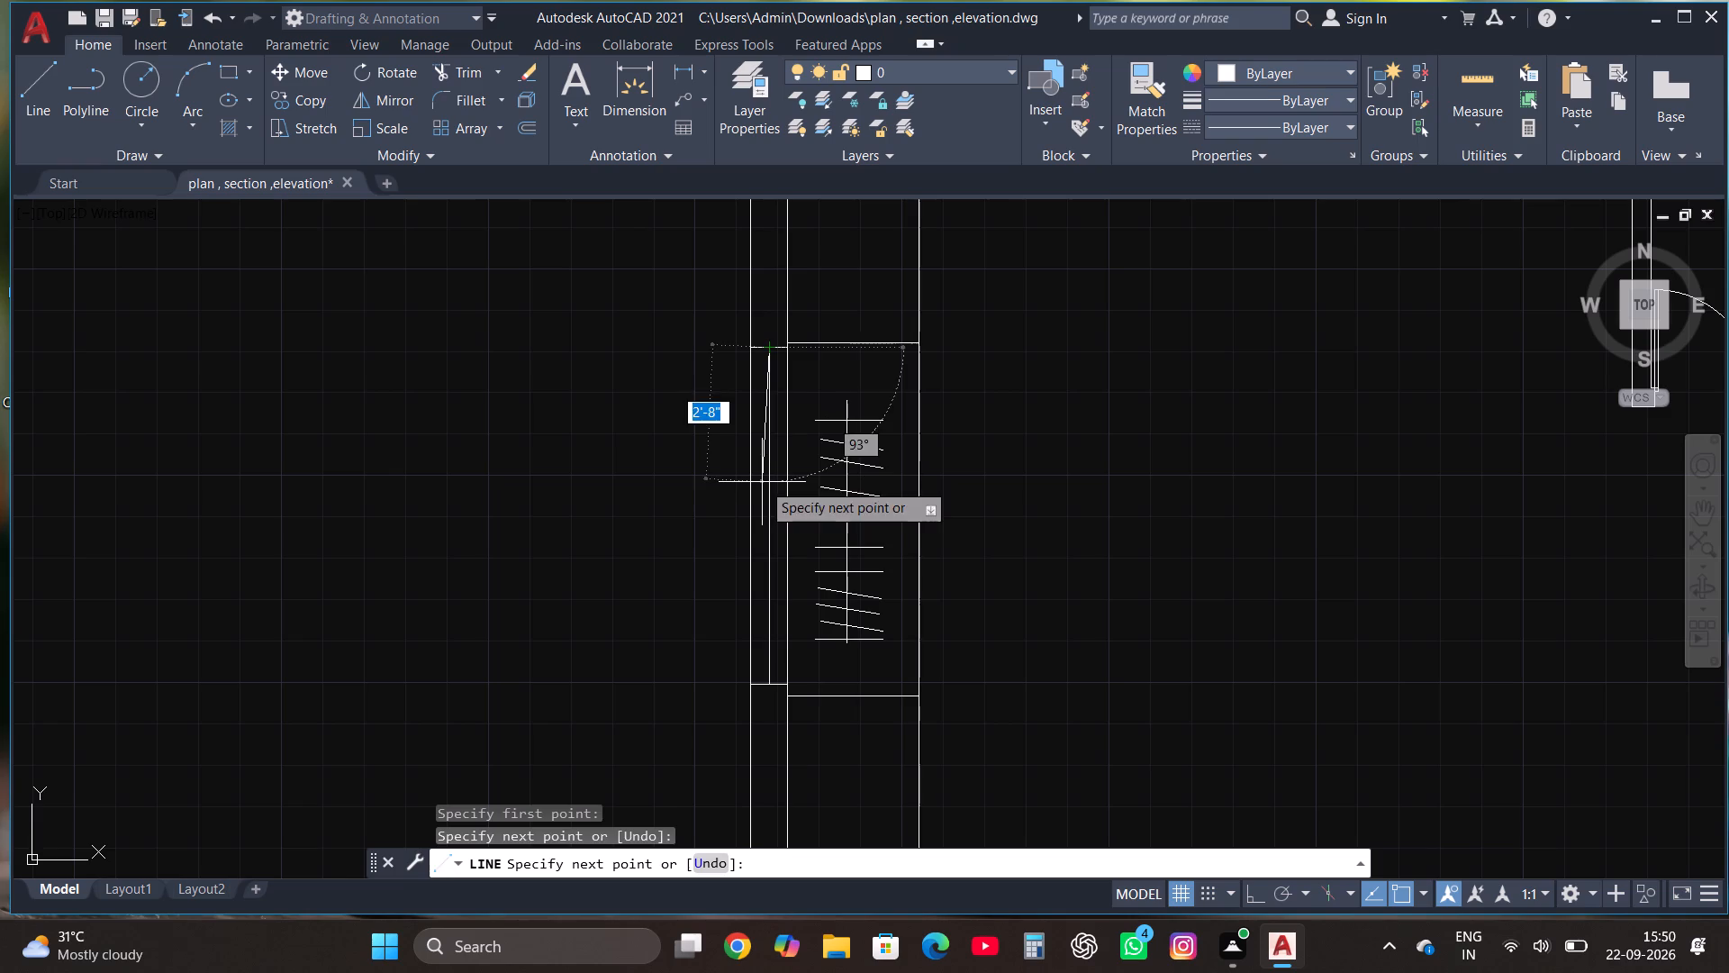
# Draw a rectangle across the thickness of the top outer wall, between the wardrobe strip and the first upper partition.
pyautogui.scroll(-2, 783, 491)
pyautogui.scroll(1, 824, 538)
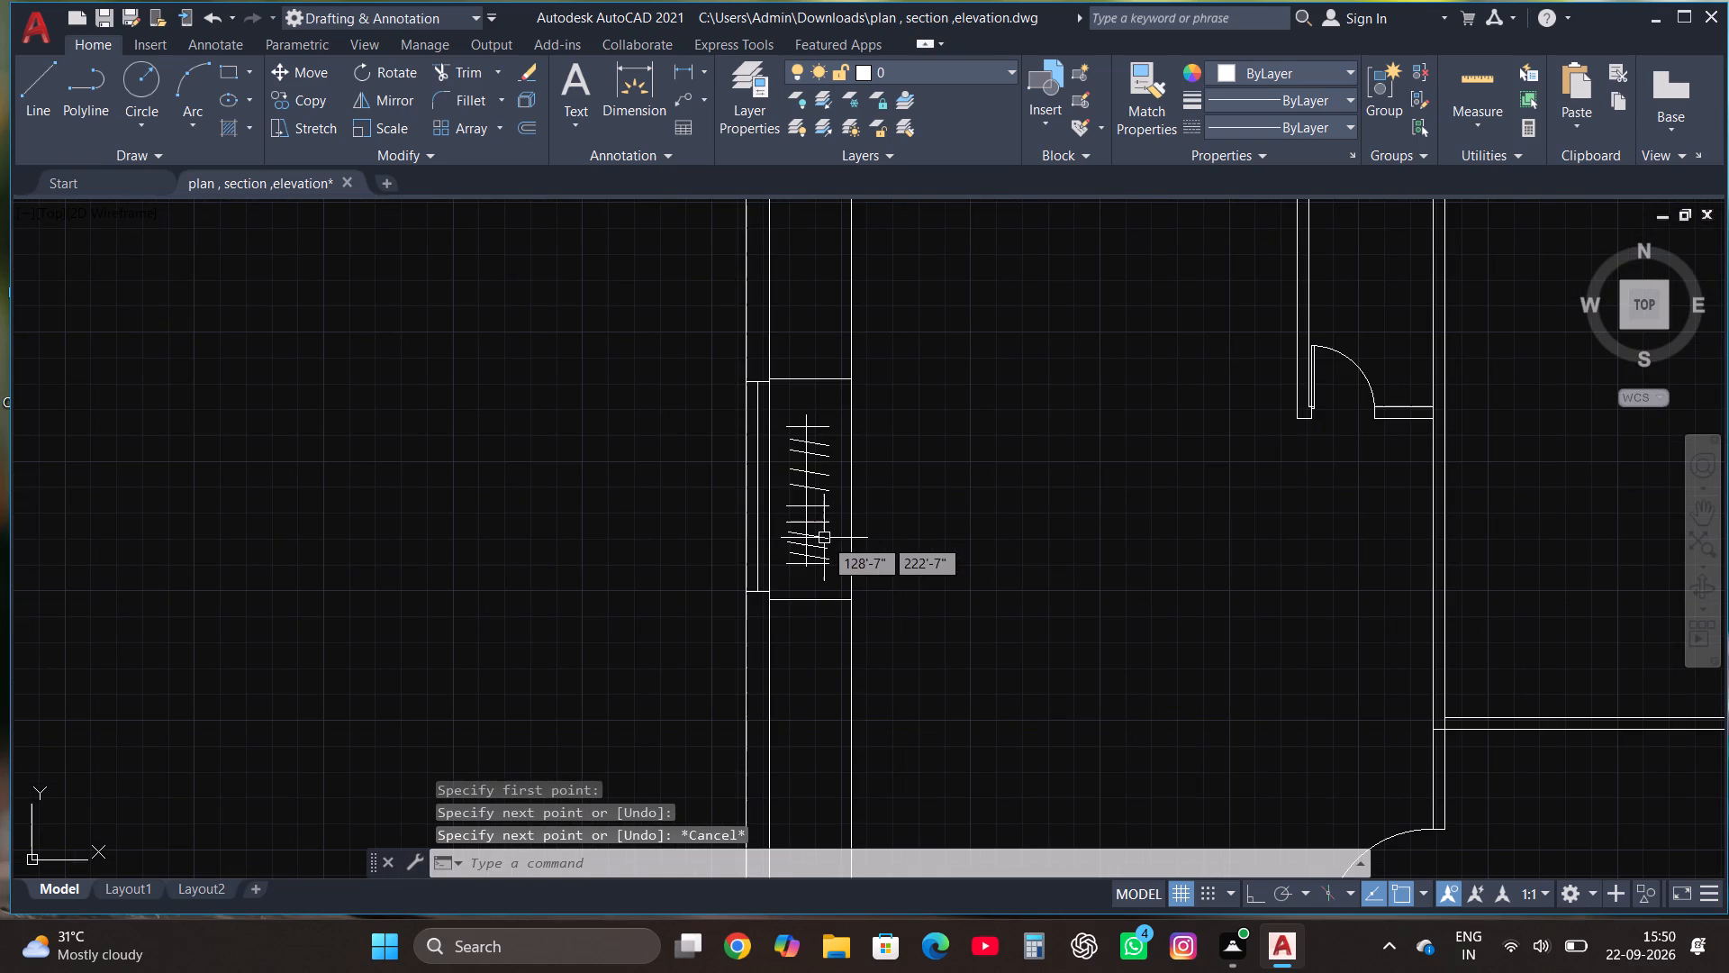
pyautogui.scroll(-1, 720, 467)
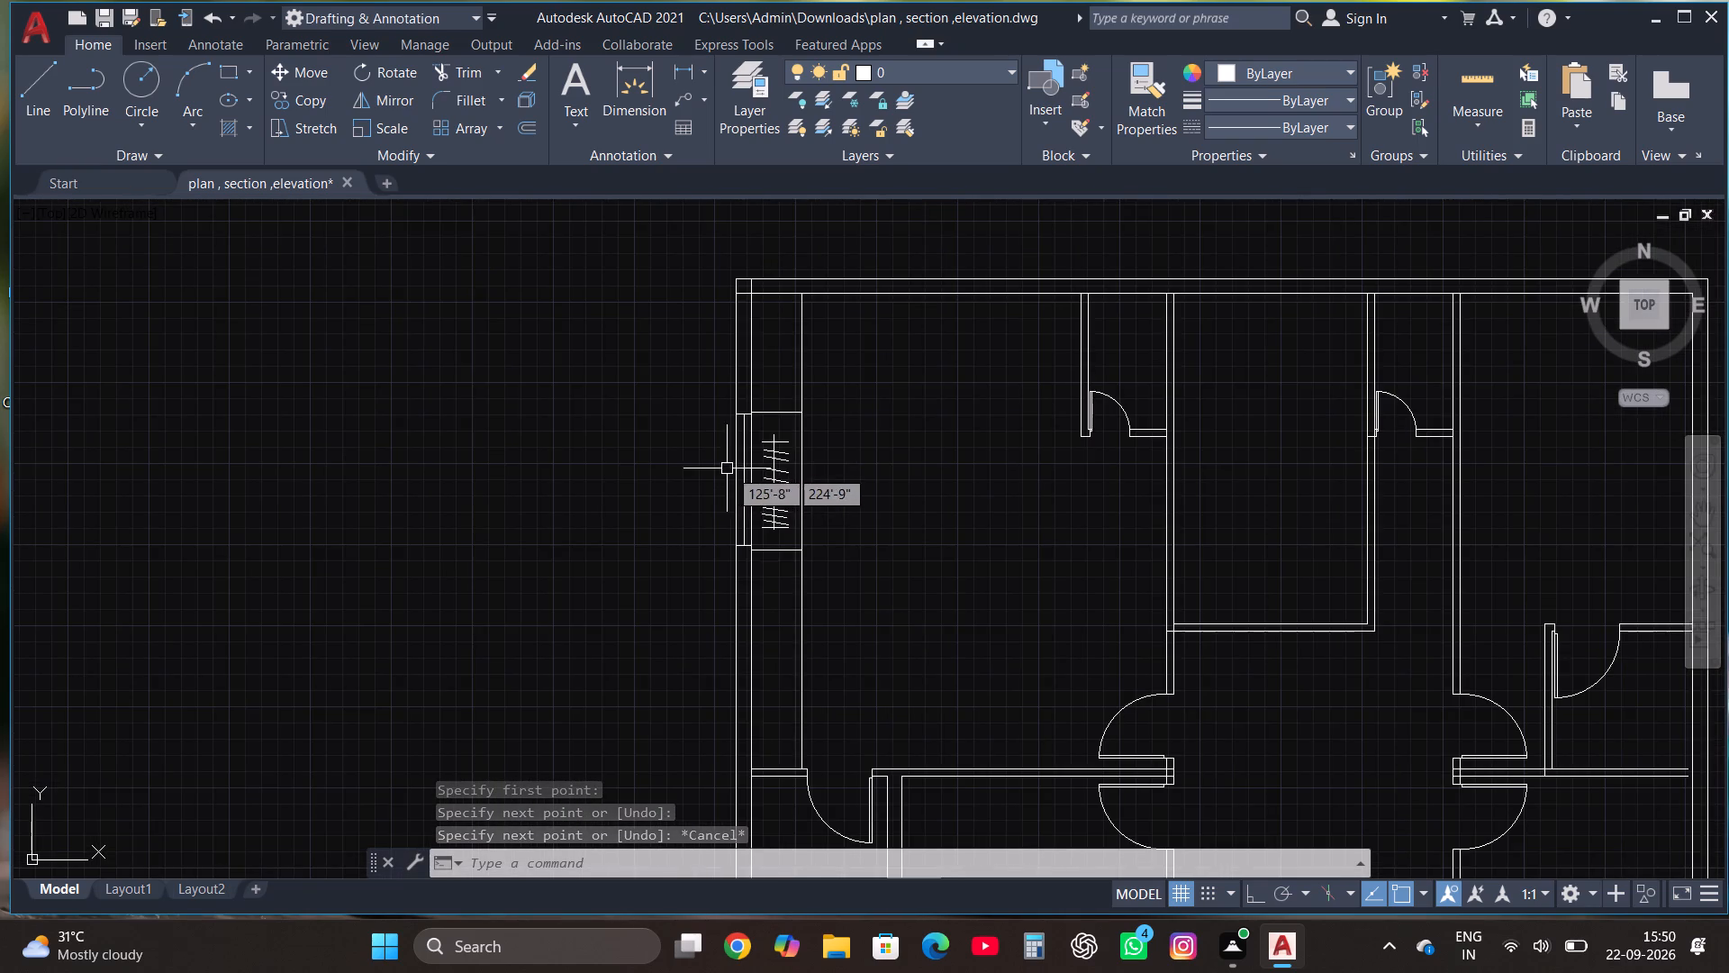
pyautogui.scroll(-2, 783, 466)
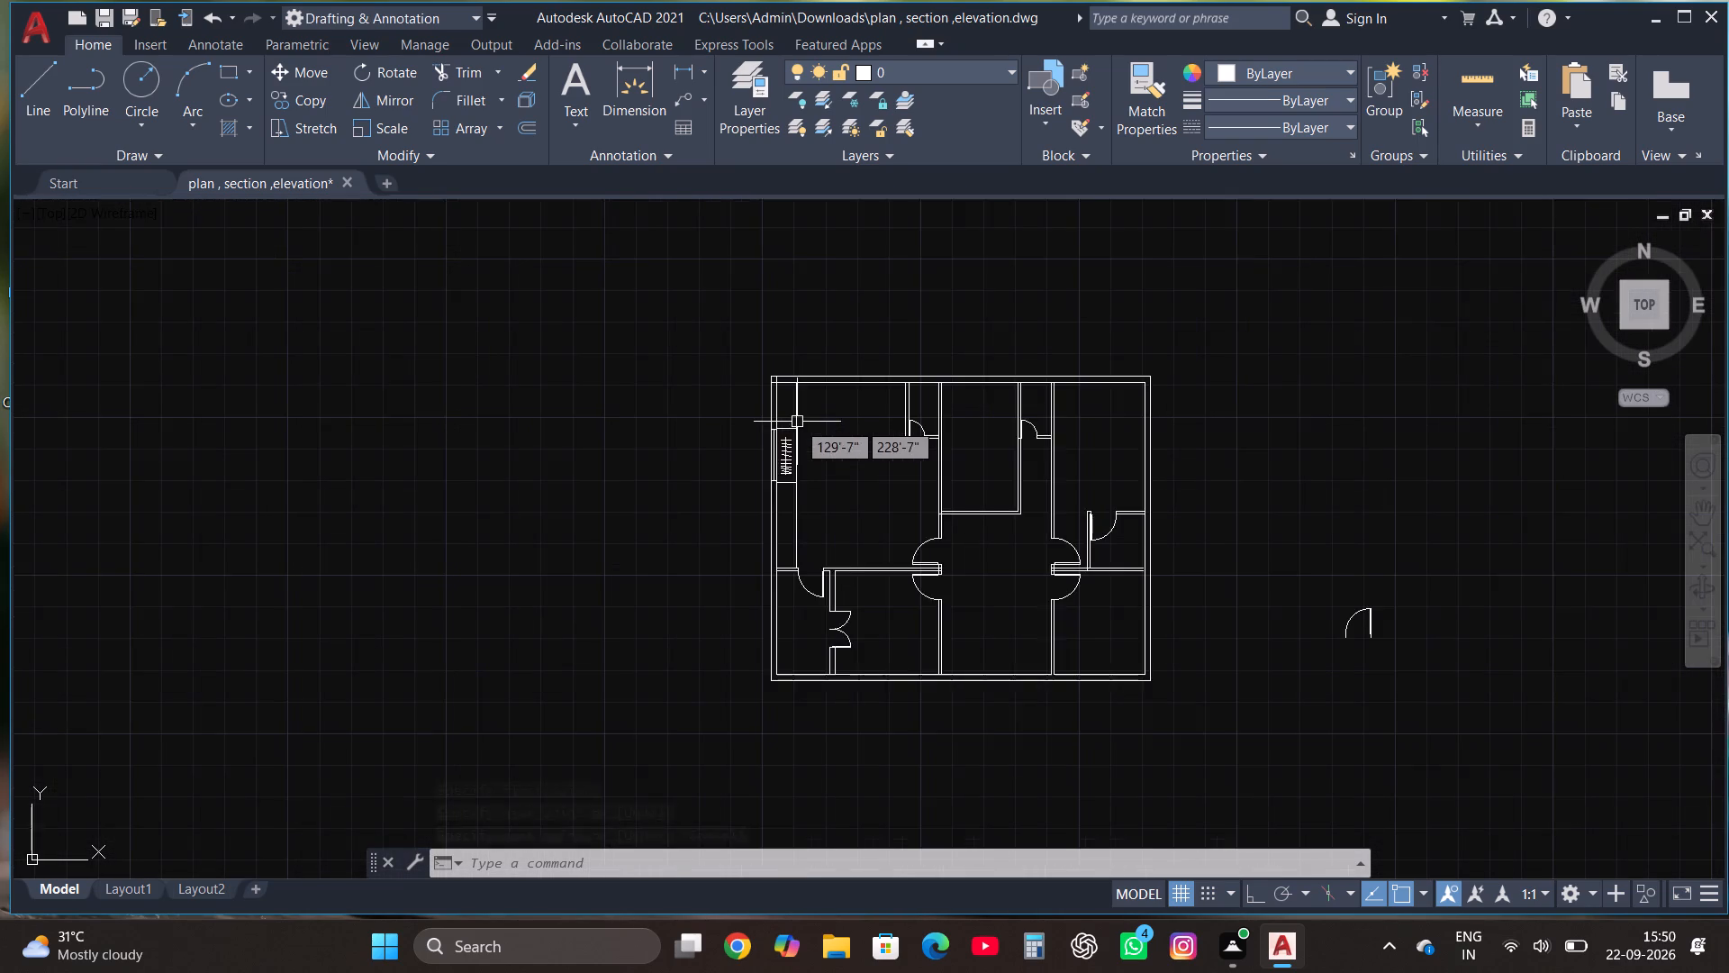
pyautogui.scroll(-1, 797, 423)
pyautogui.scroll(3, 790, 563)
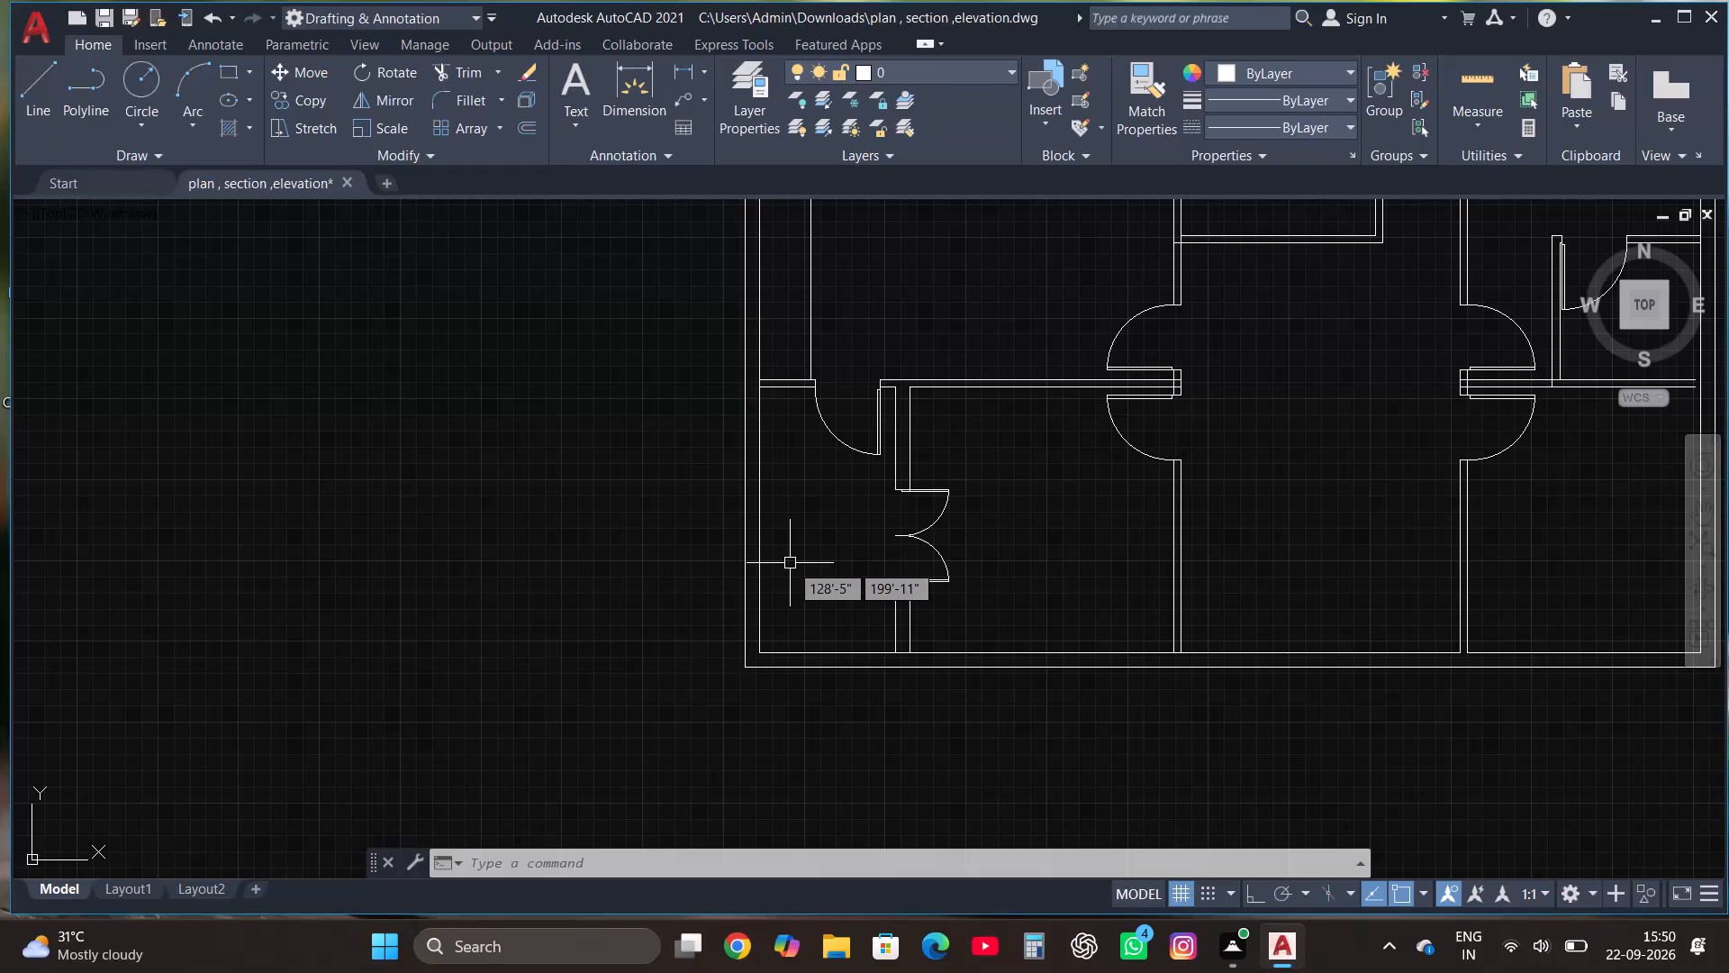
pyautogui.scroll(-2, 791, 737)
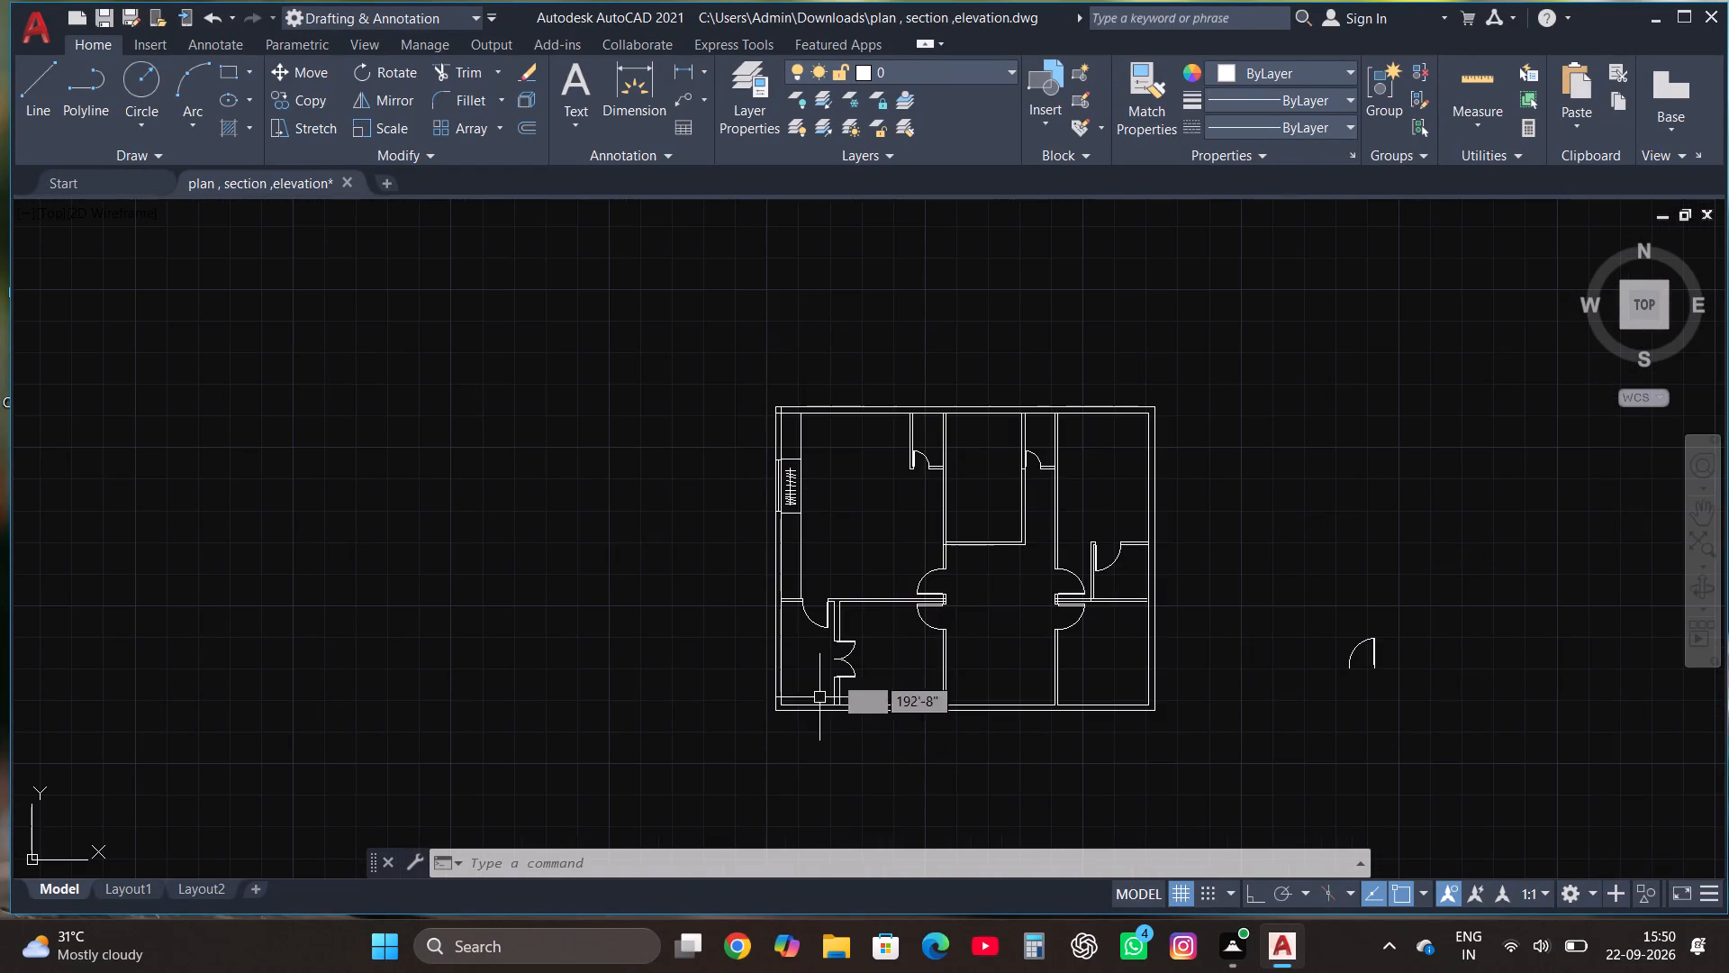
pyautogui.scroll(3, 901, 411)
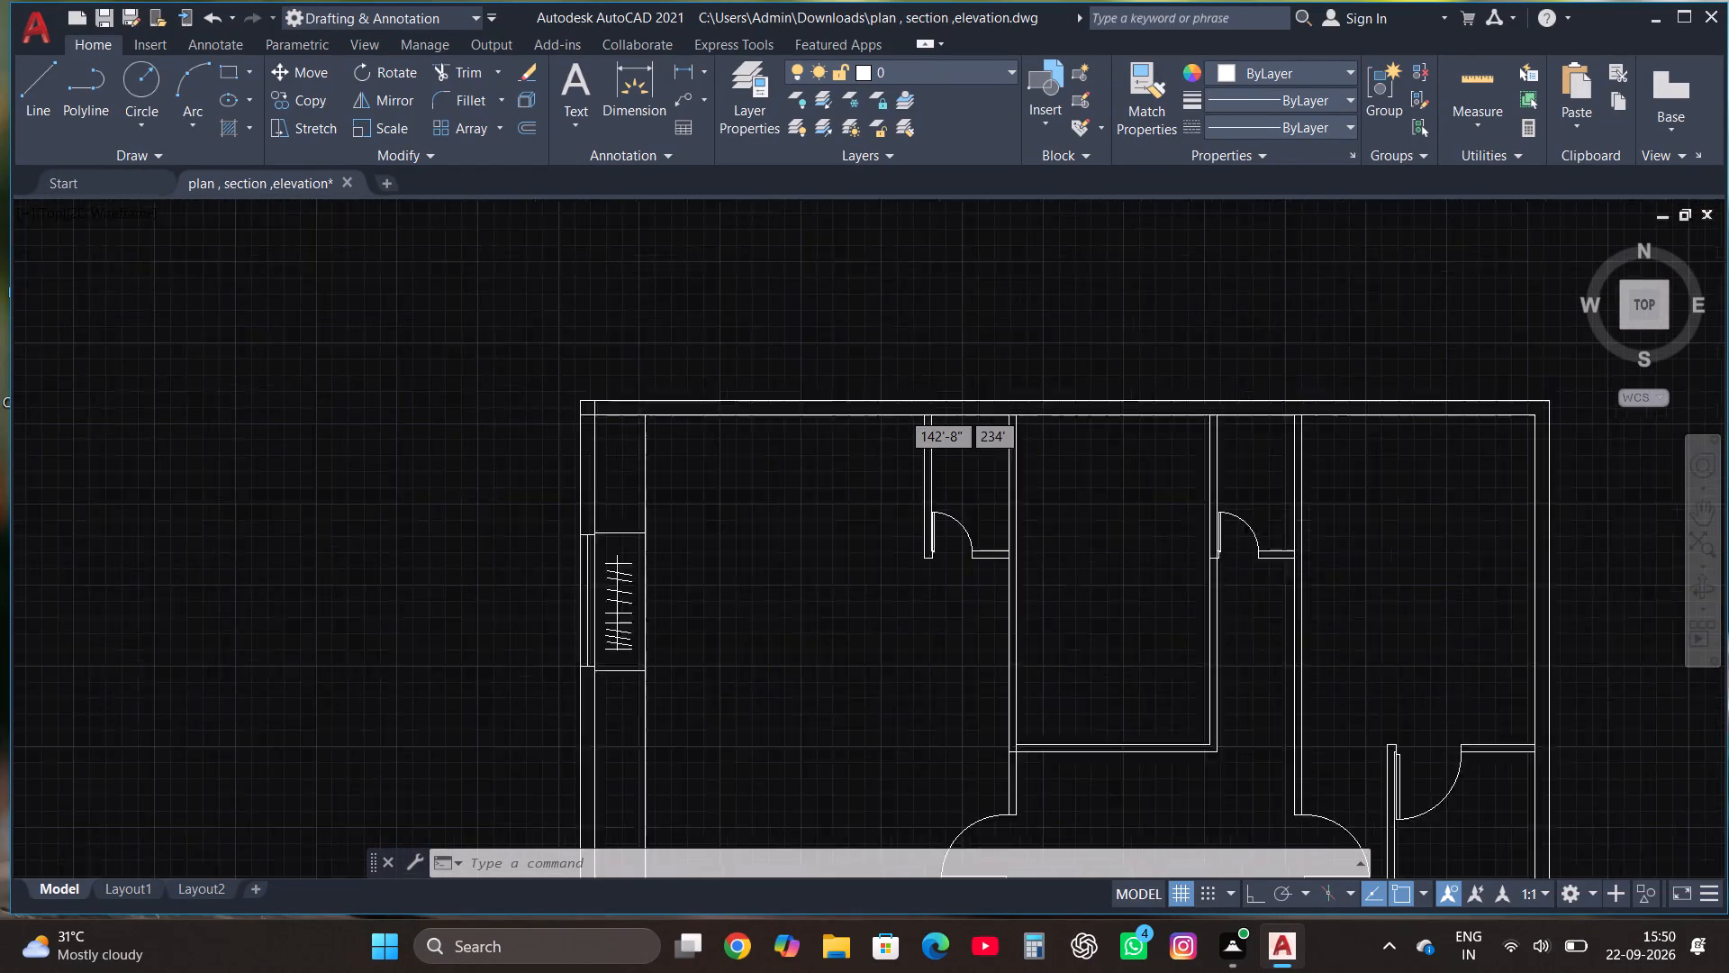
pyautogui.click(224, 73)
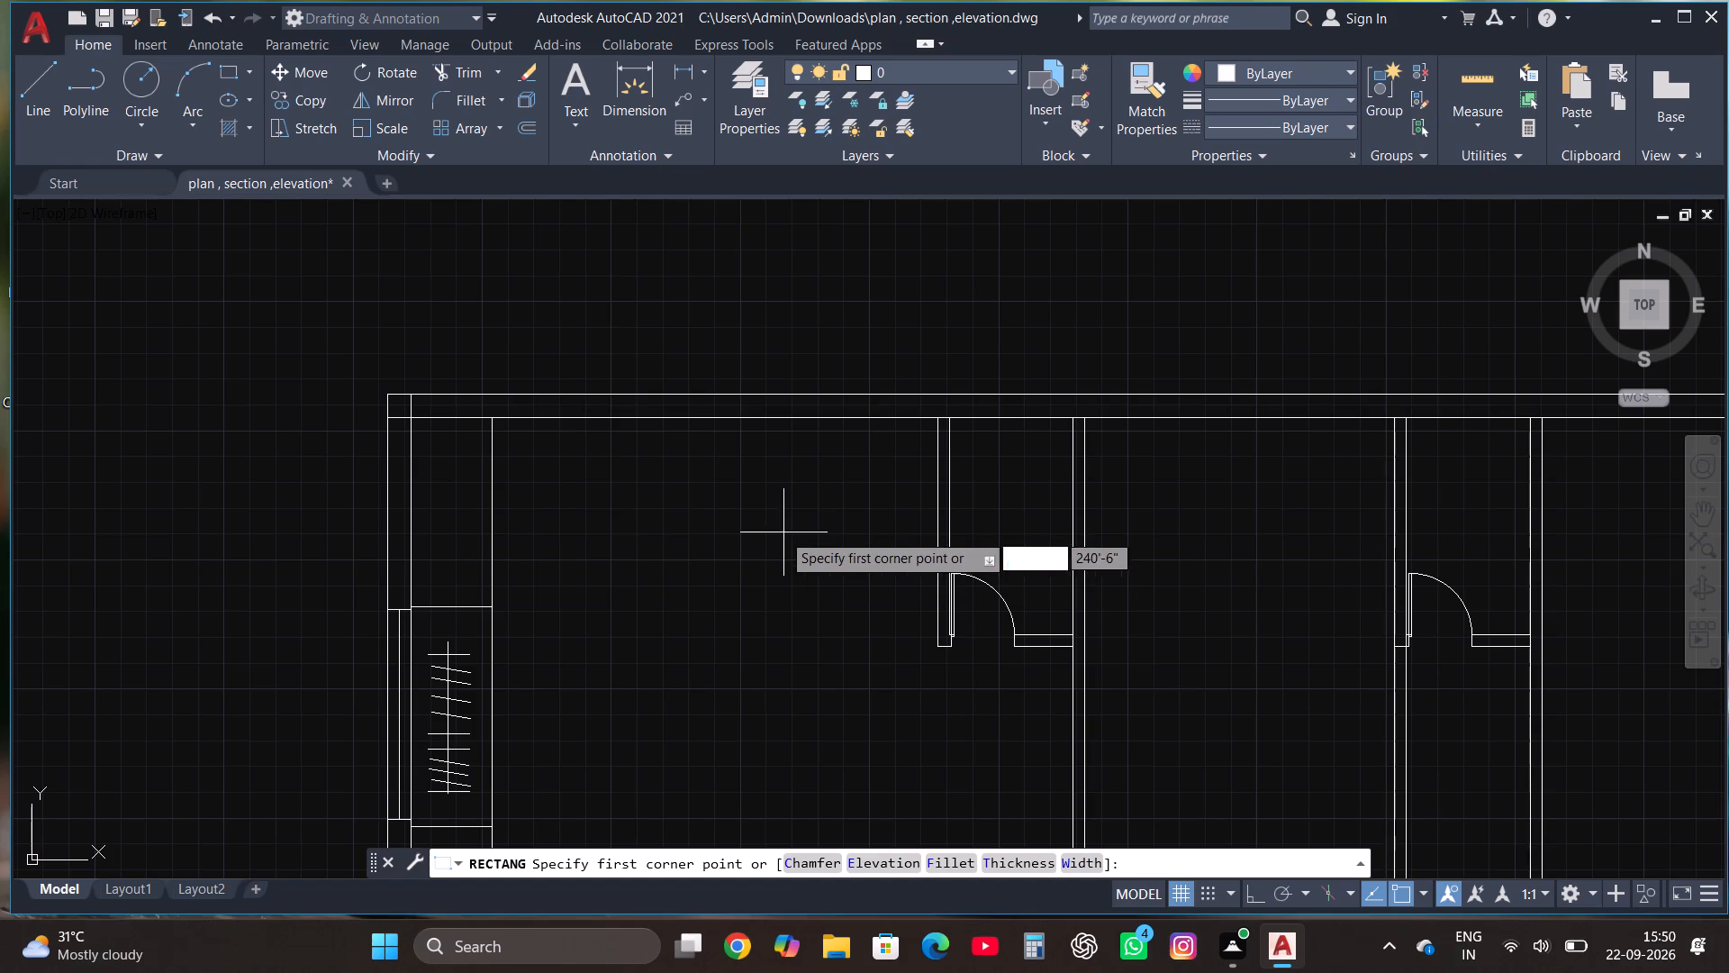
pyautogui.scroll(1, 628, 368)
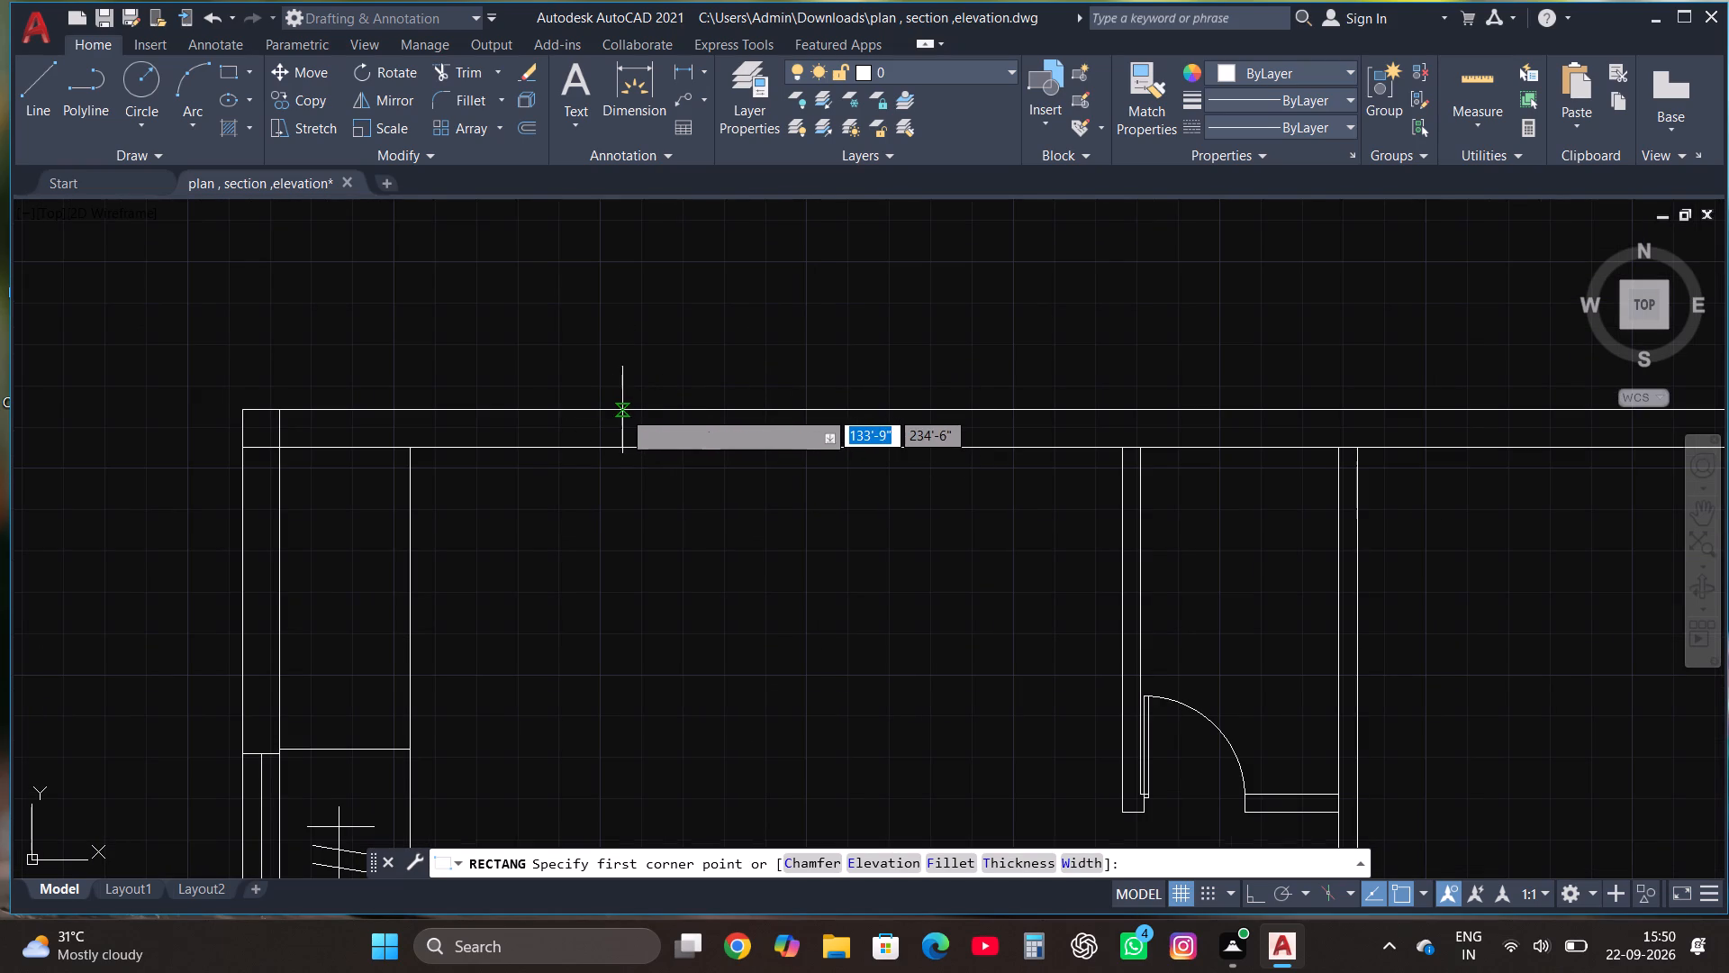
pyautogui.click(627, 410)
pyautogui.click(925, 450)
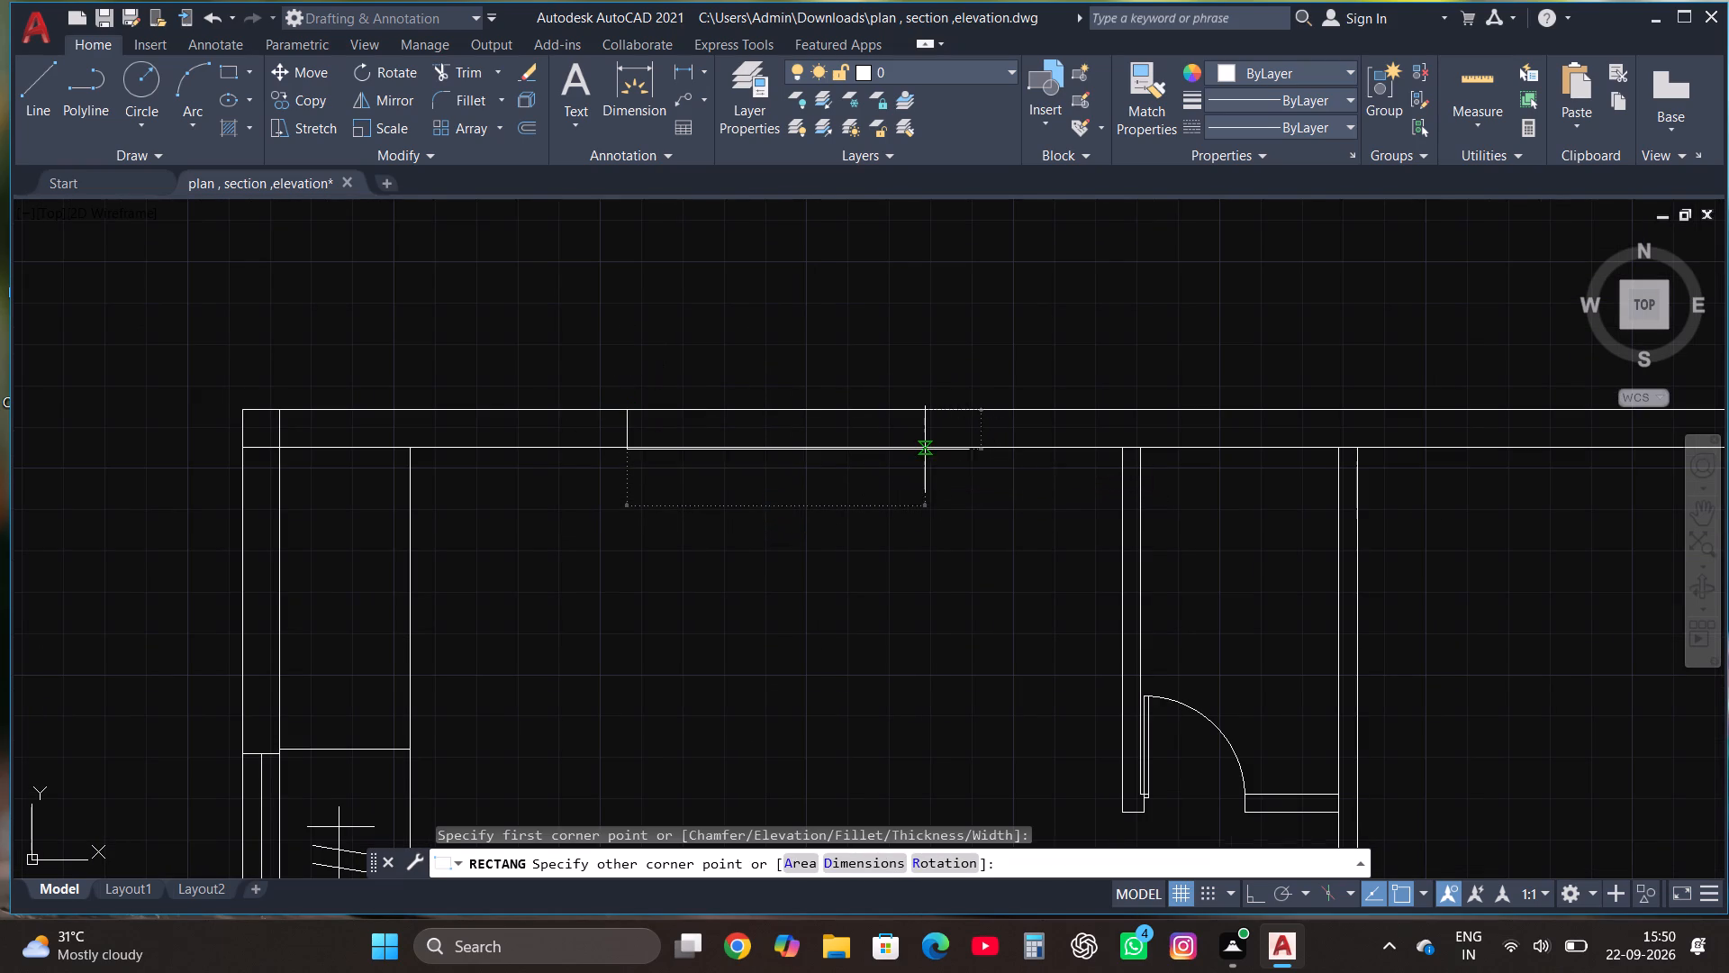
# Draw a horizontal line about 6' long through the middle of the rectangle in the top outer wall, completing the window.
pyautogui.click(47, 68)
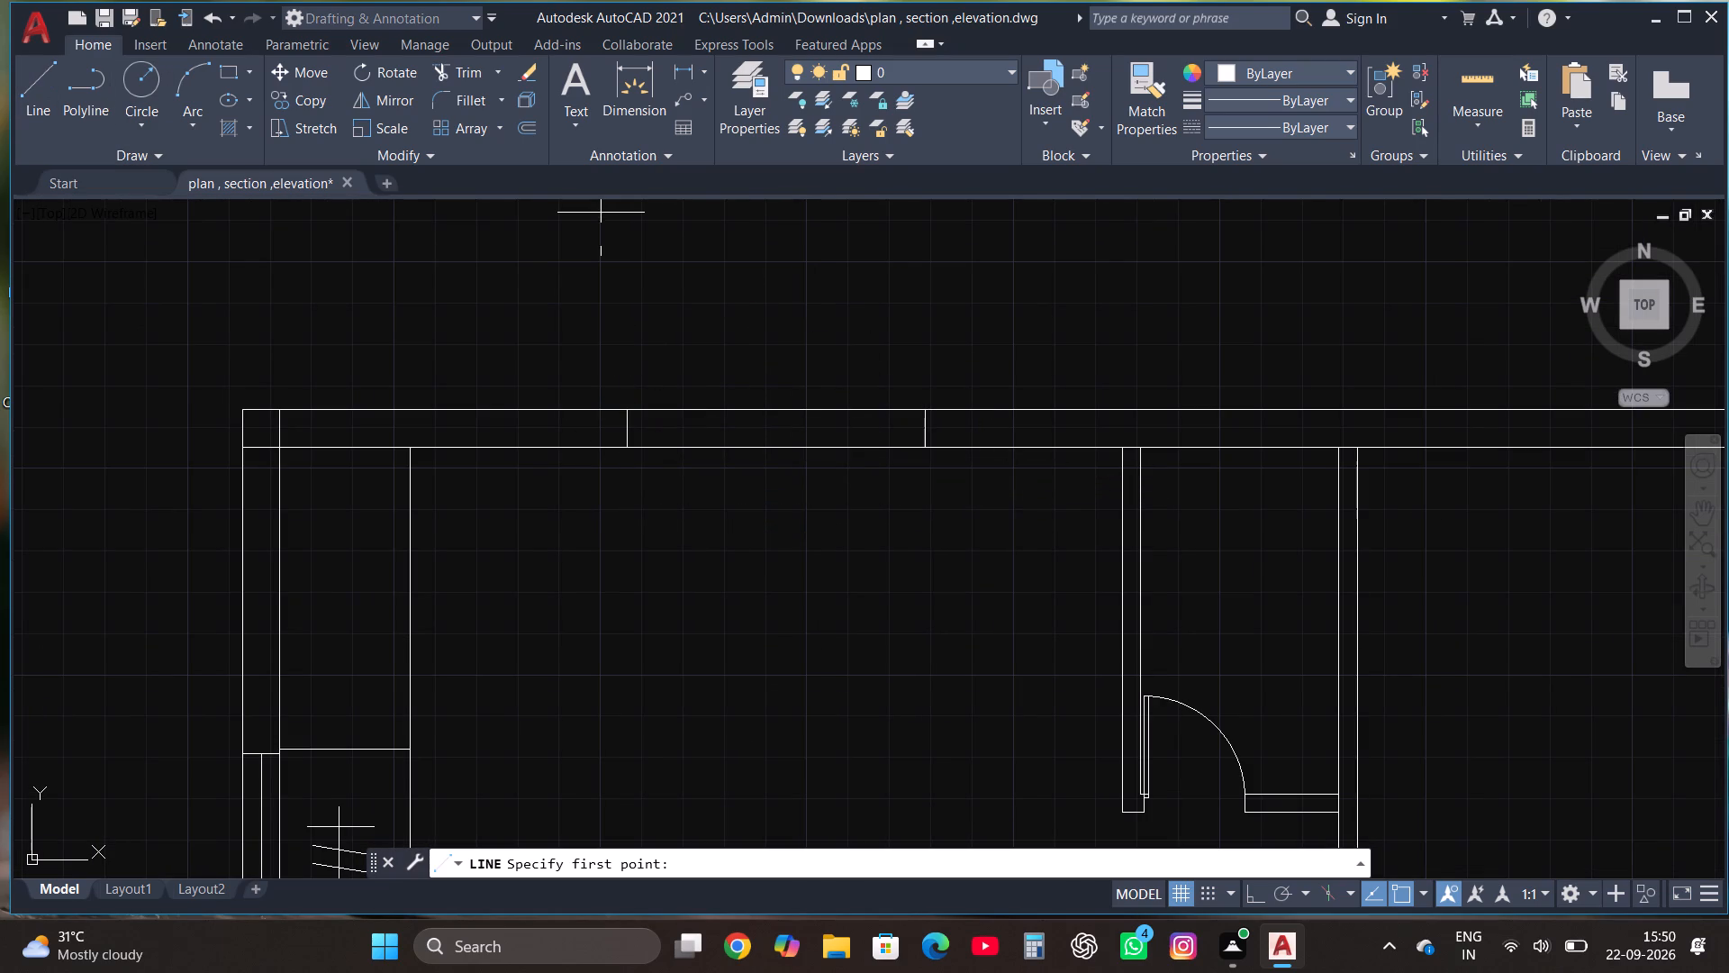
pyautogui.click(627, 427)
pyautogui.click(928, 432)
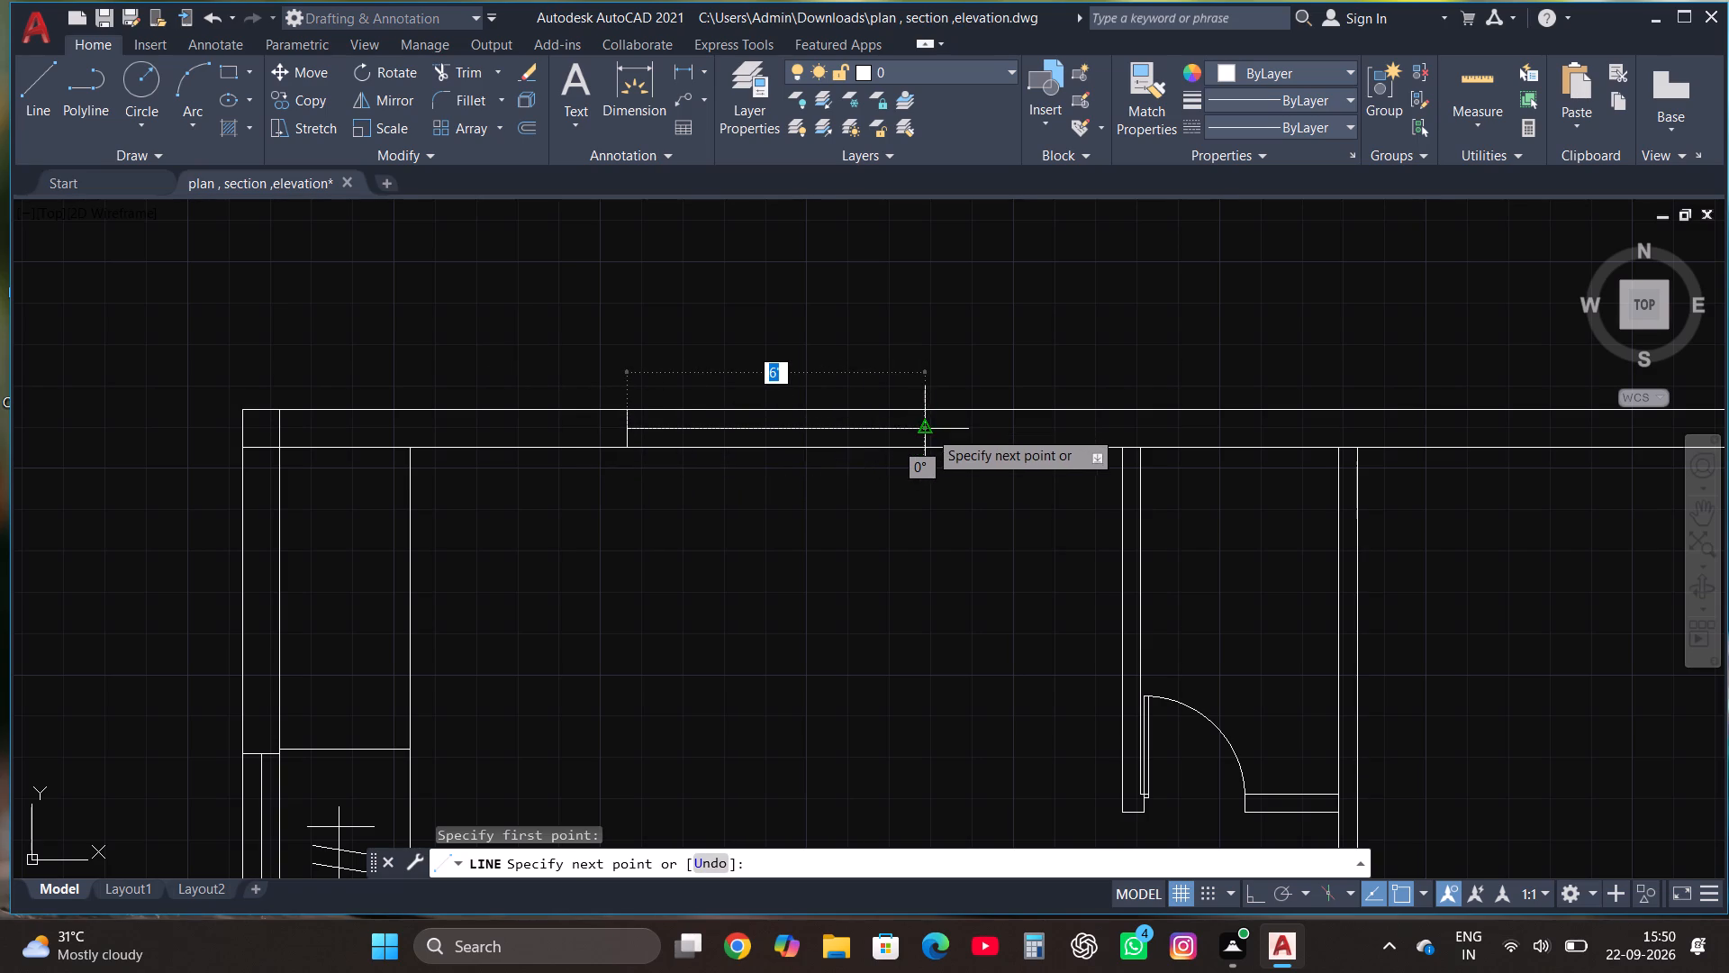
pyautogui.press('Escape')
# Draw a small rectangle about 2'-1" long across the top outer wall's thickness, between the first pair of upper partitions.
pyautogui.scroll(-1, 874, 577)
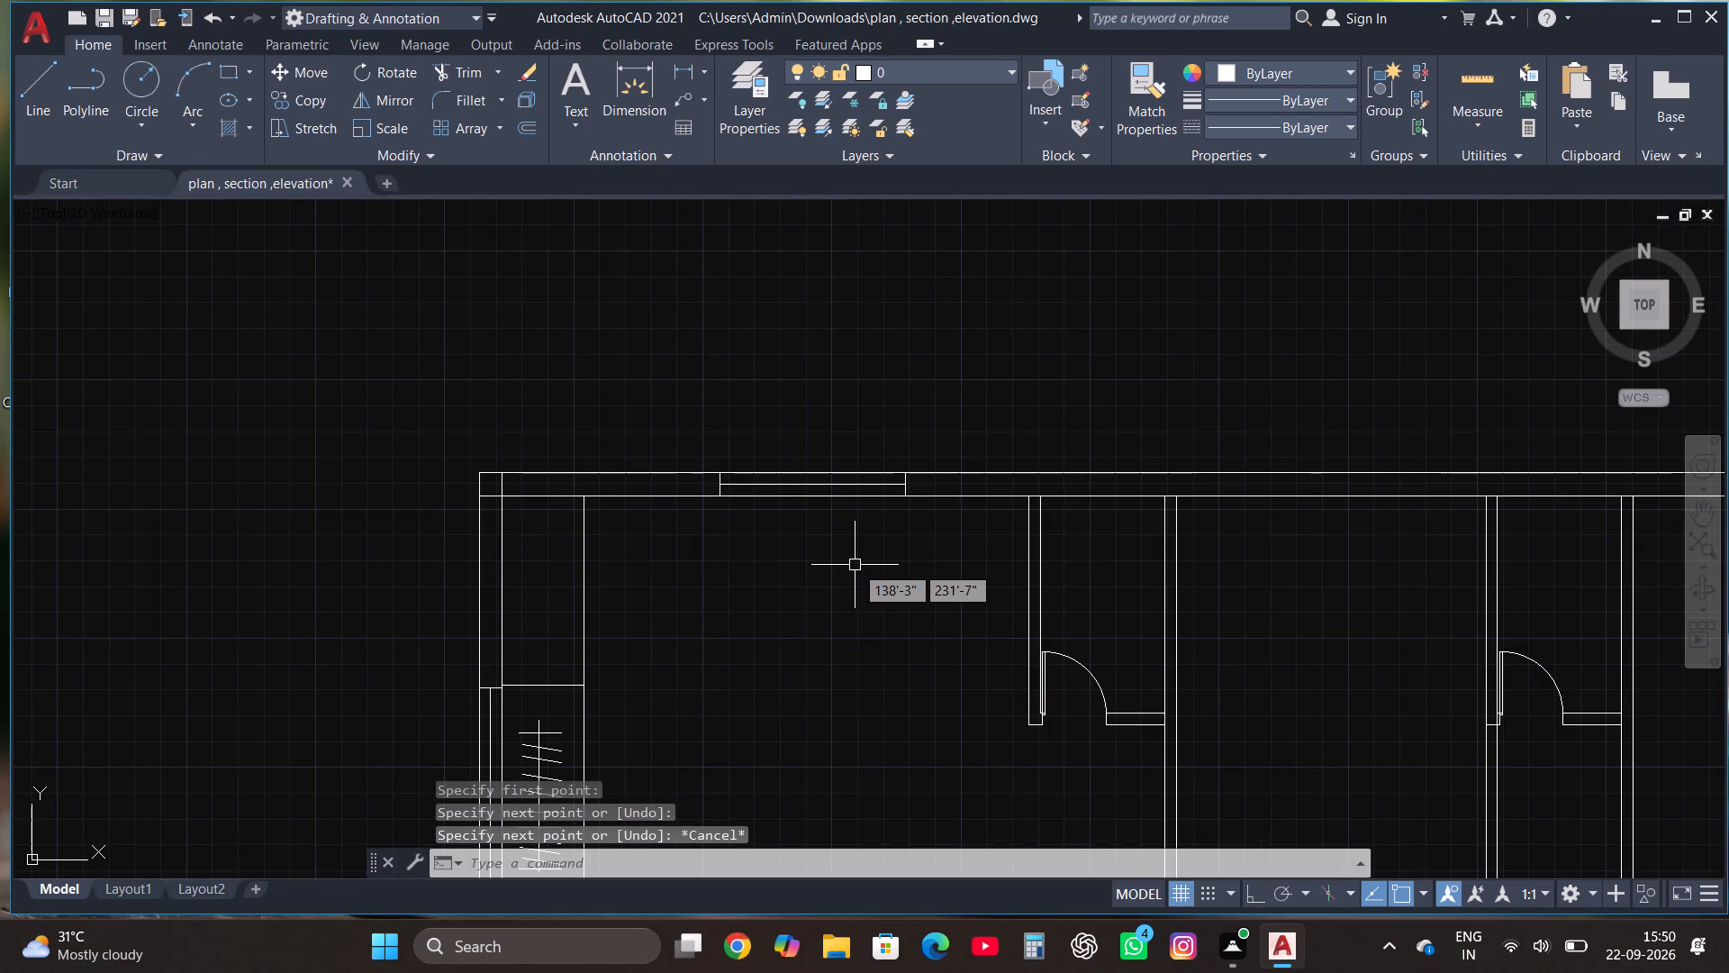
pyautogui.scroll(-1, 911, 608)
pyautogui.scroll(3, 1064, 547)
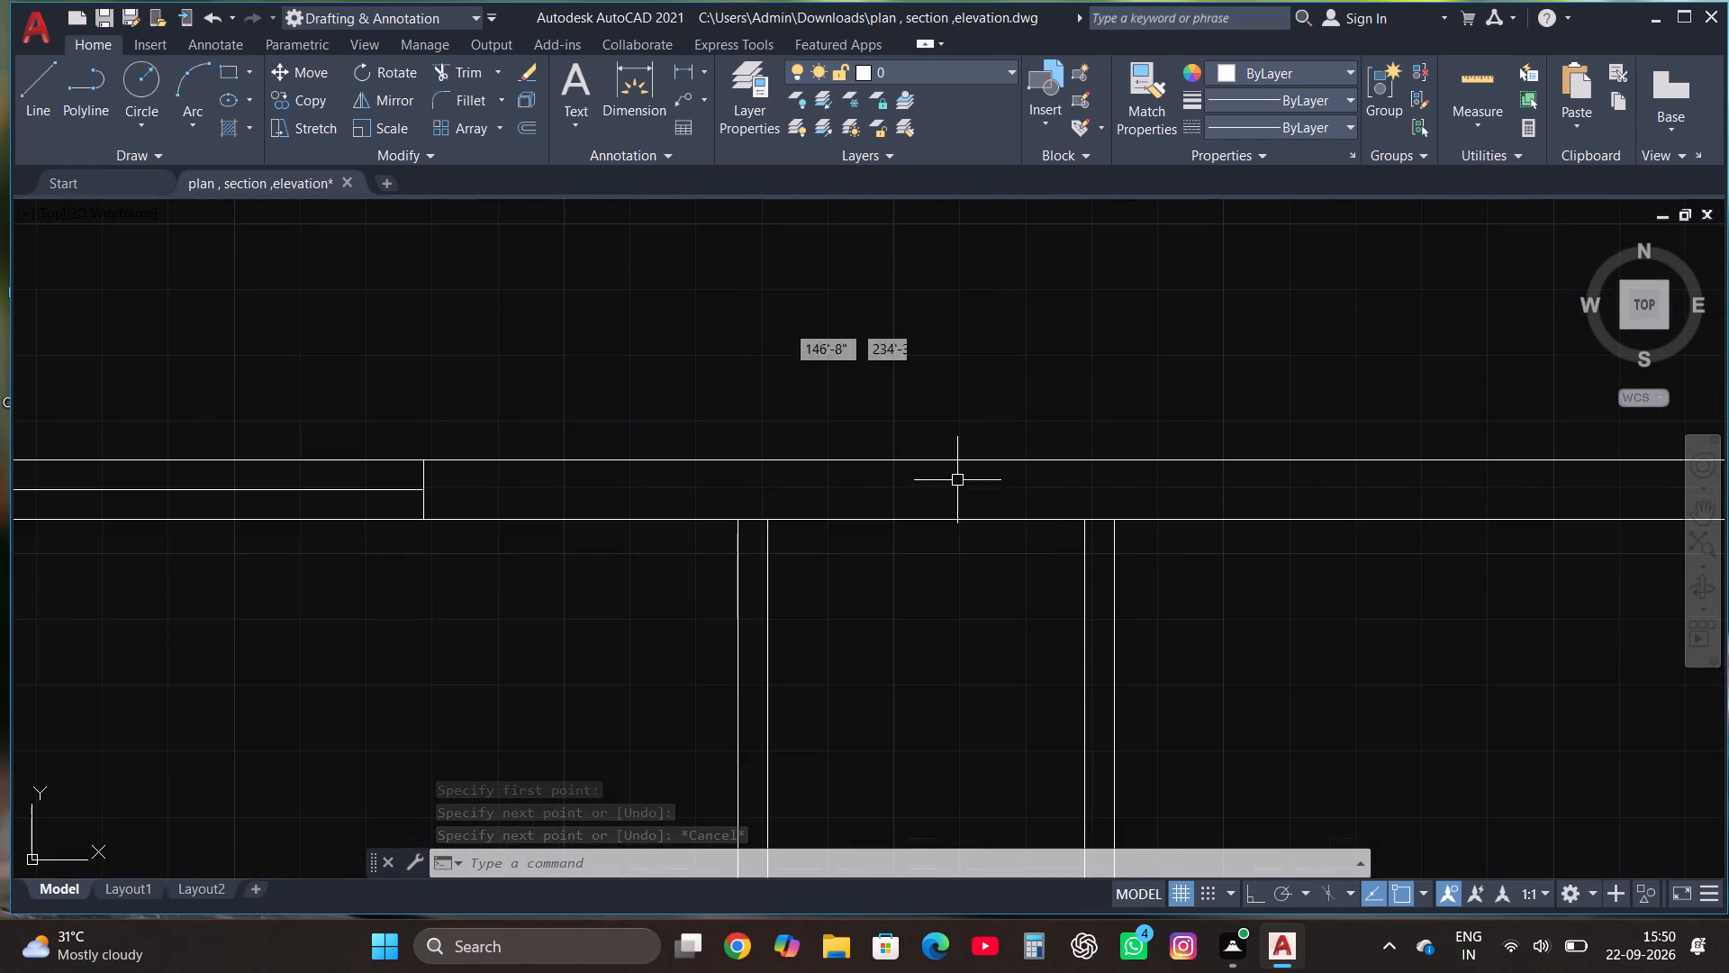
pyautogui.click(224, 74)
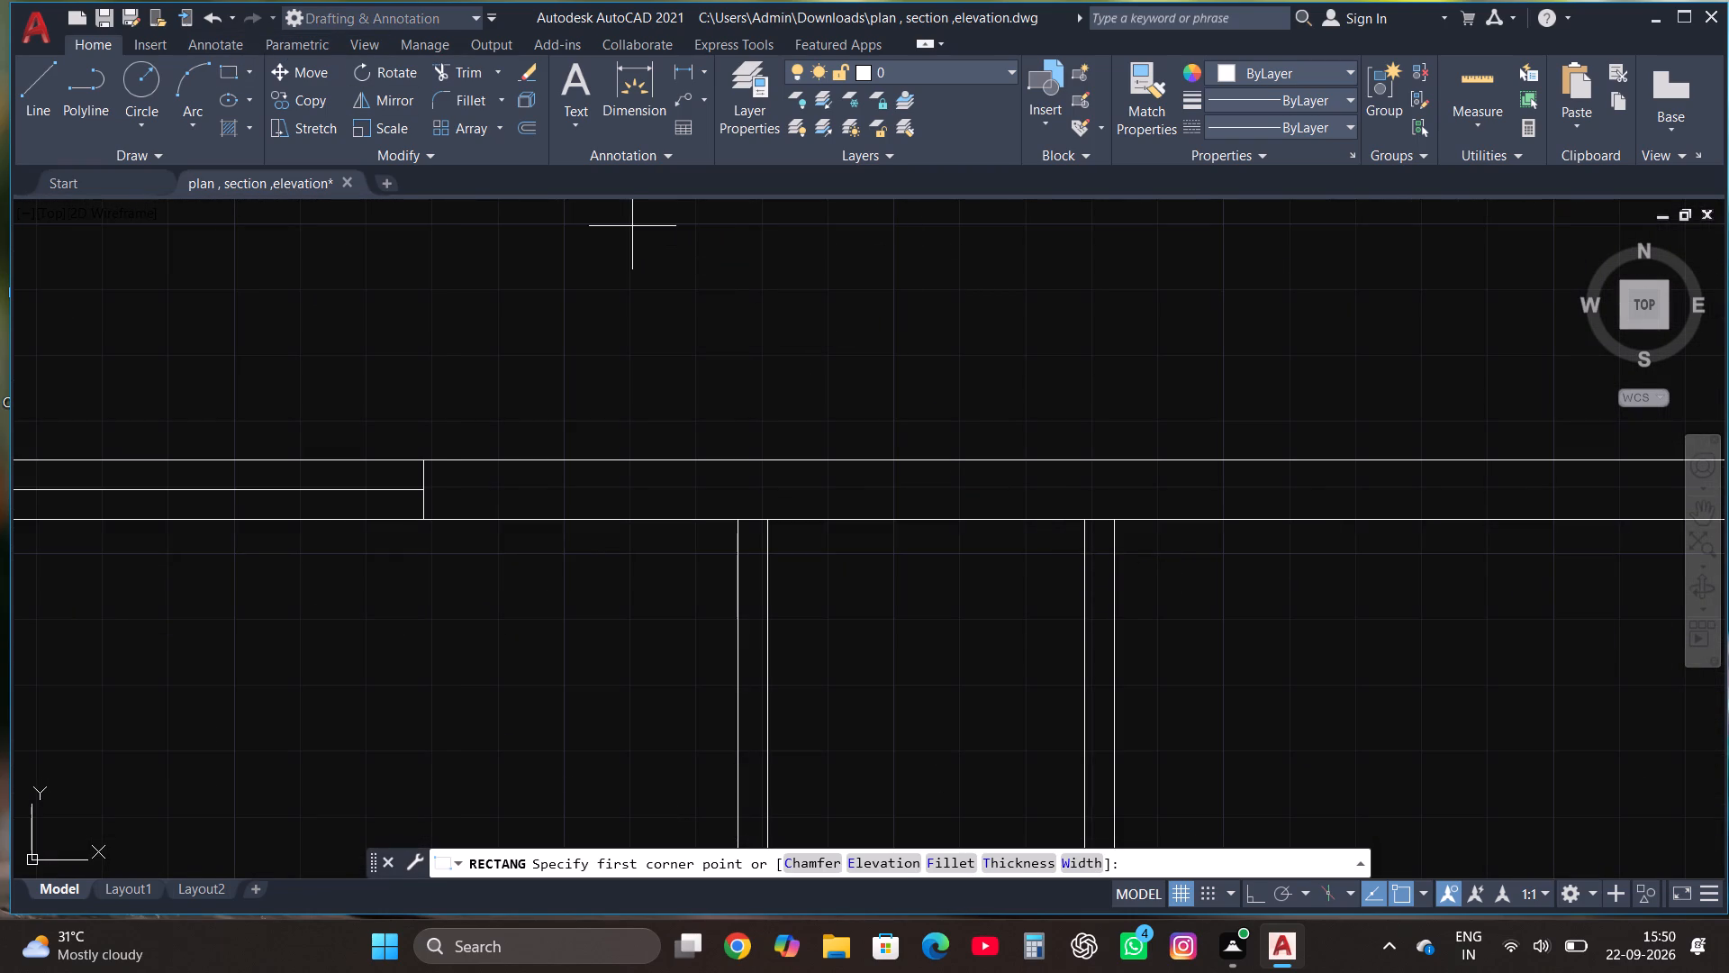
pyautogui.click(843, 518)
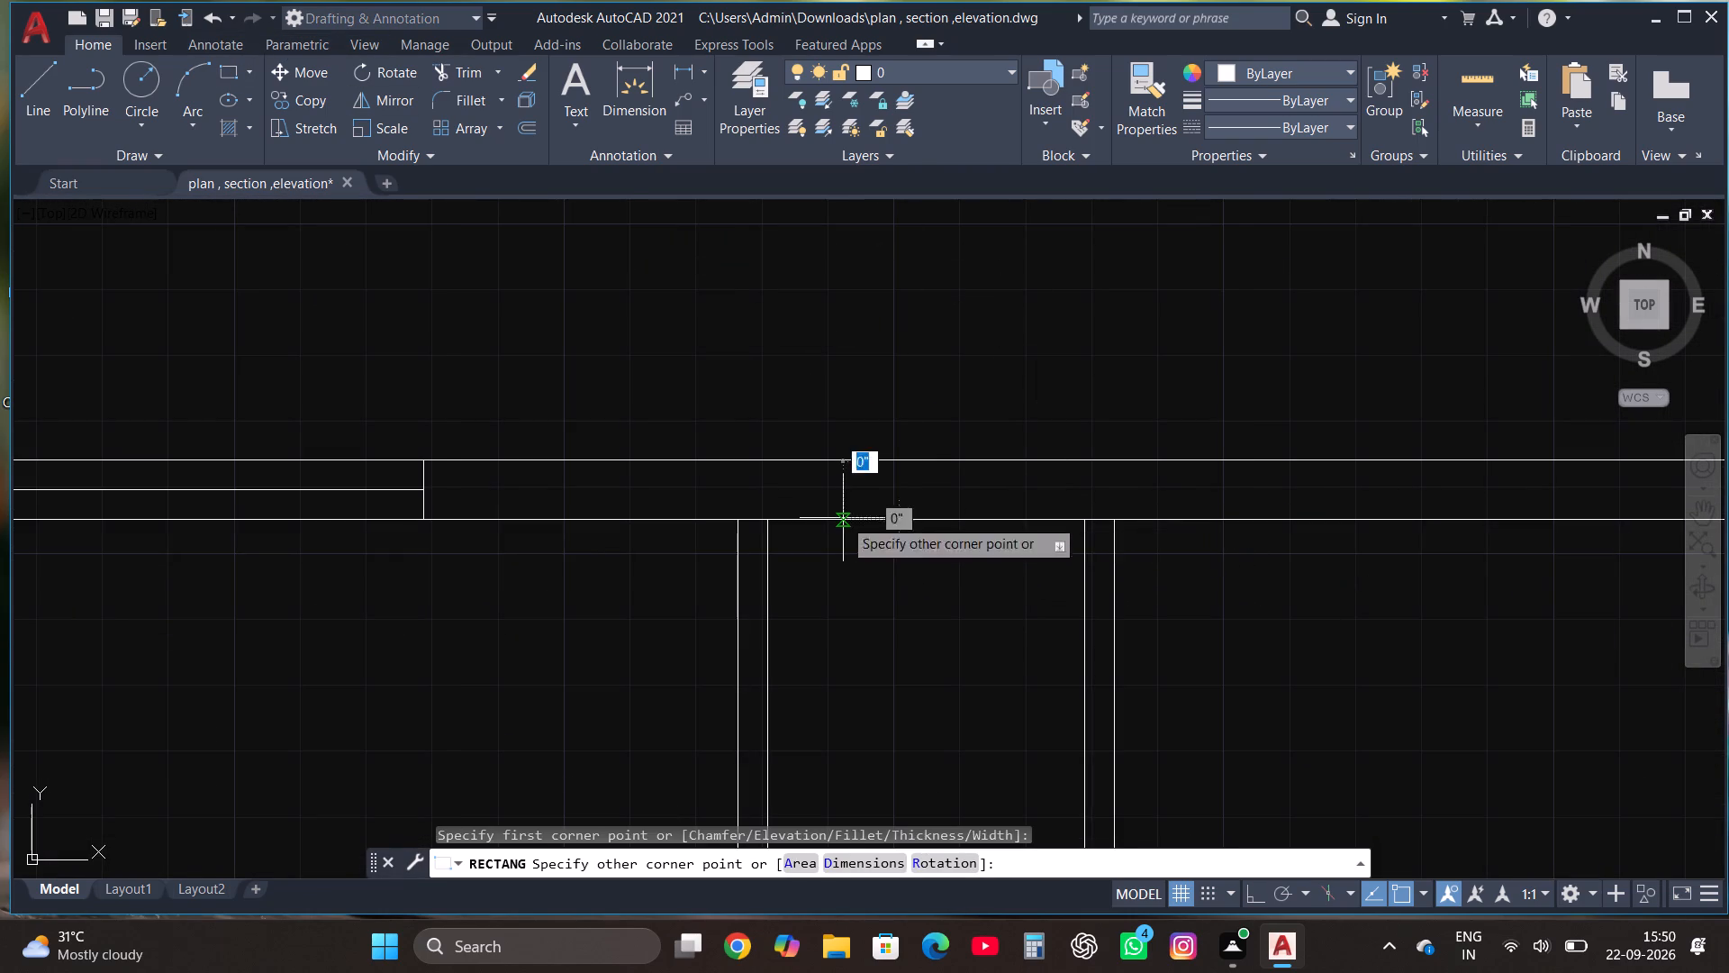
pyautogui.click(1015, 460)
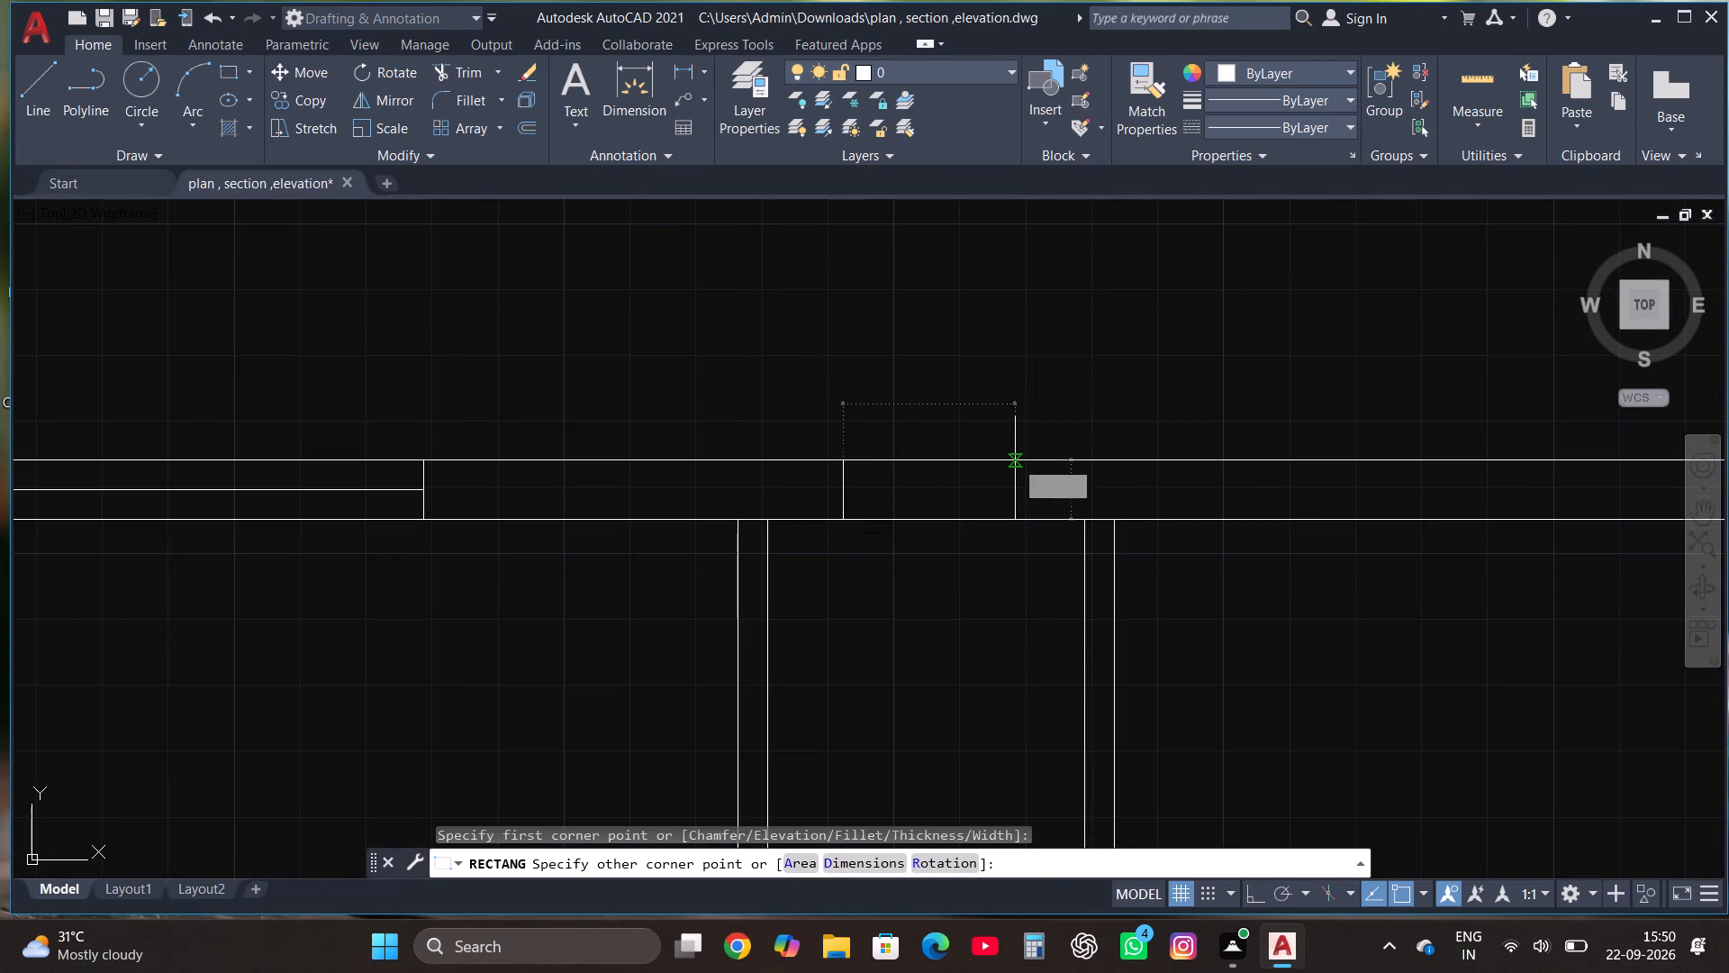
# Draw a horizontal line through the middle of the small wall rectangle, from one short edge to the other.
pyautogui.click(43, 95)
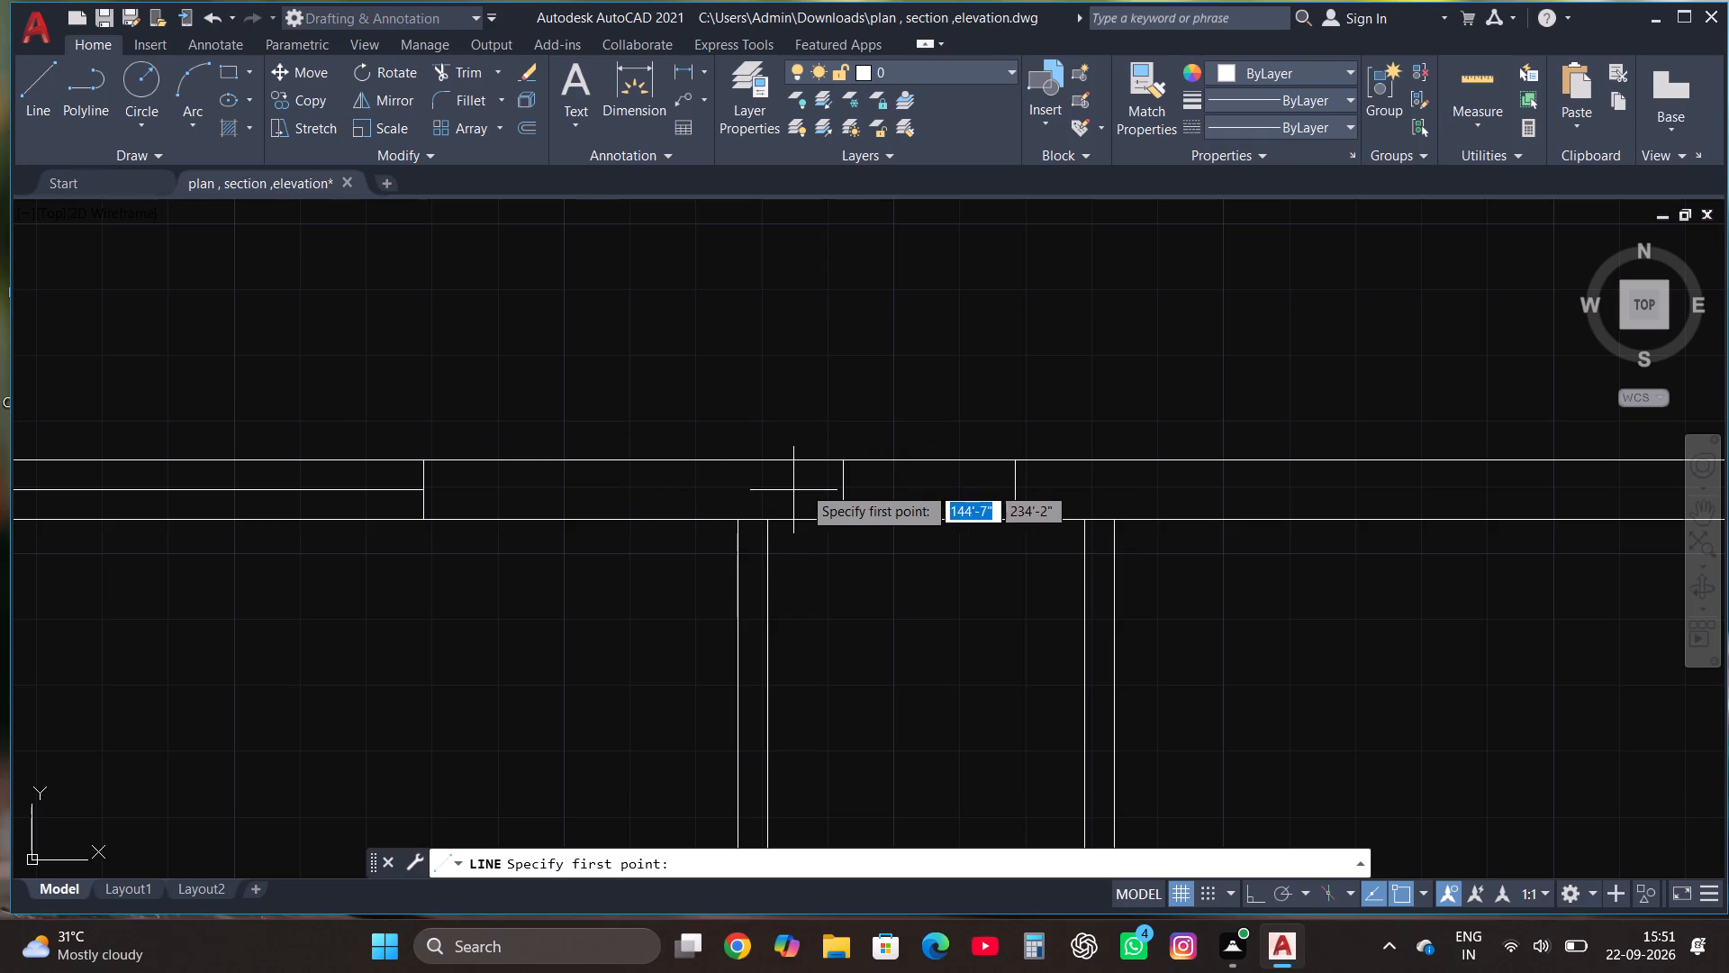
pyautogui.click(846, 495)
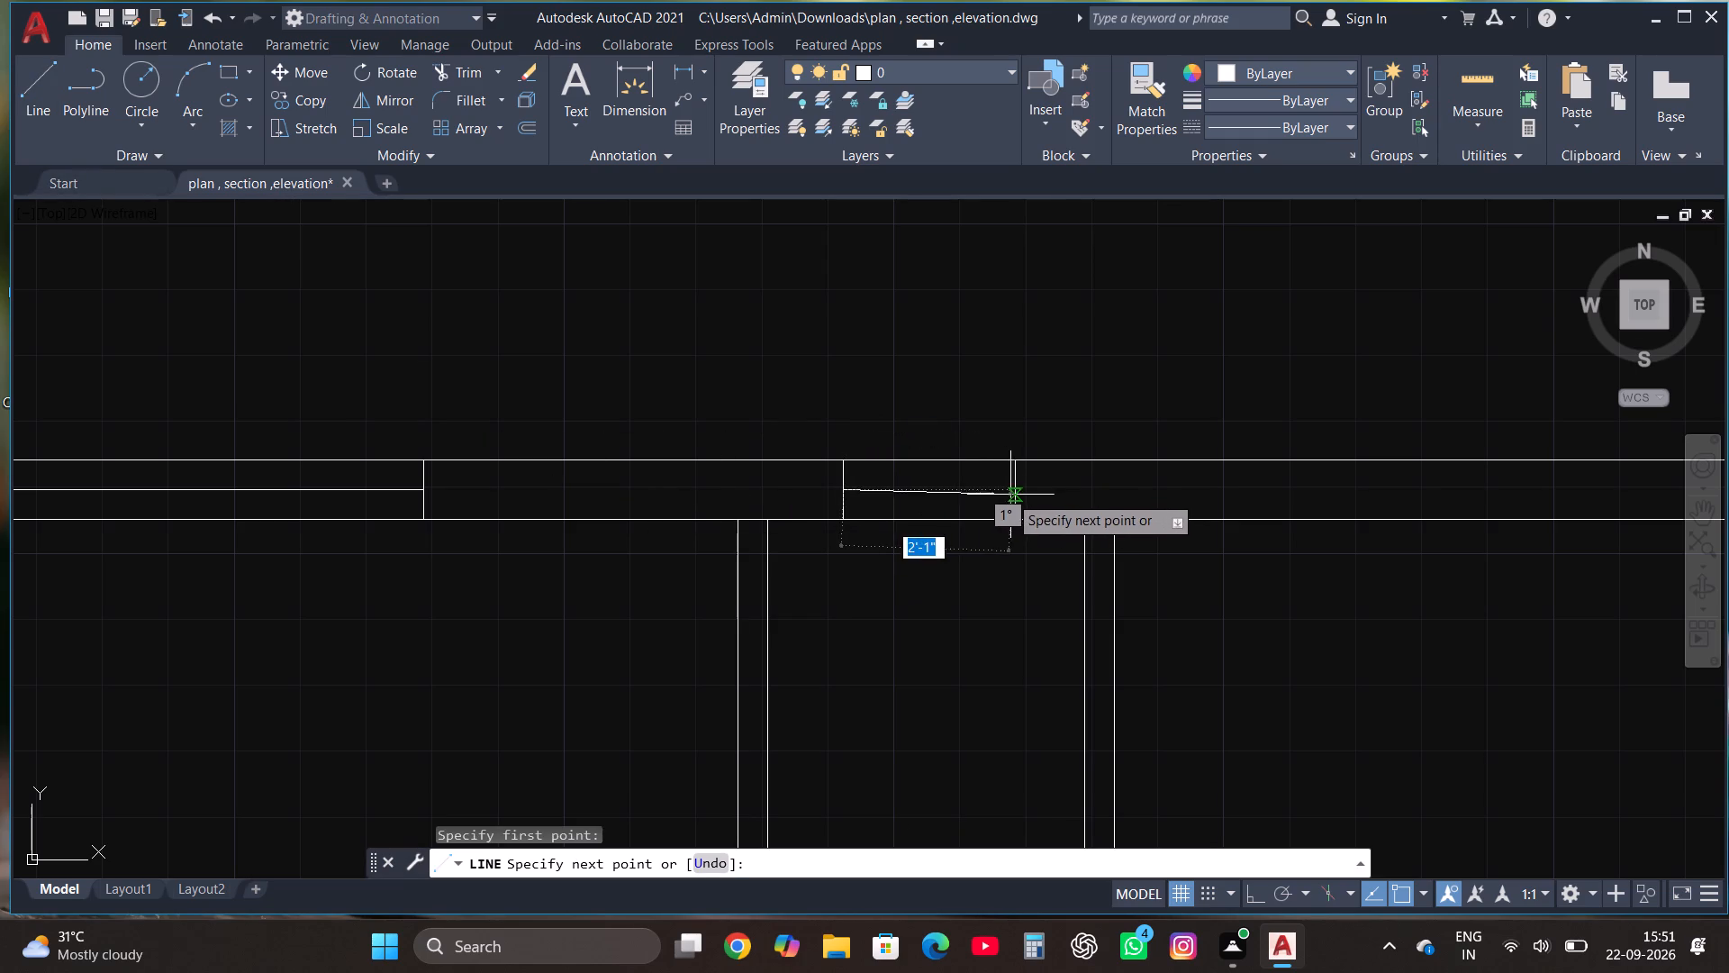
pyautogui.click(1018, 493)
pyautogui.press('Escape')
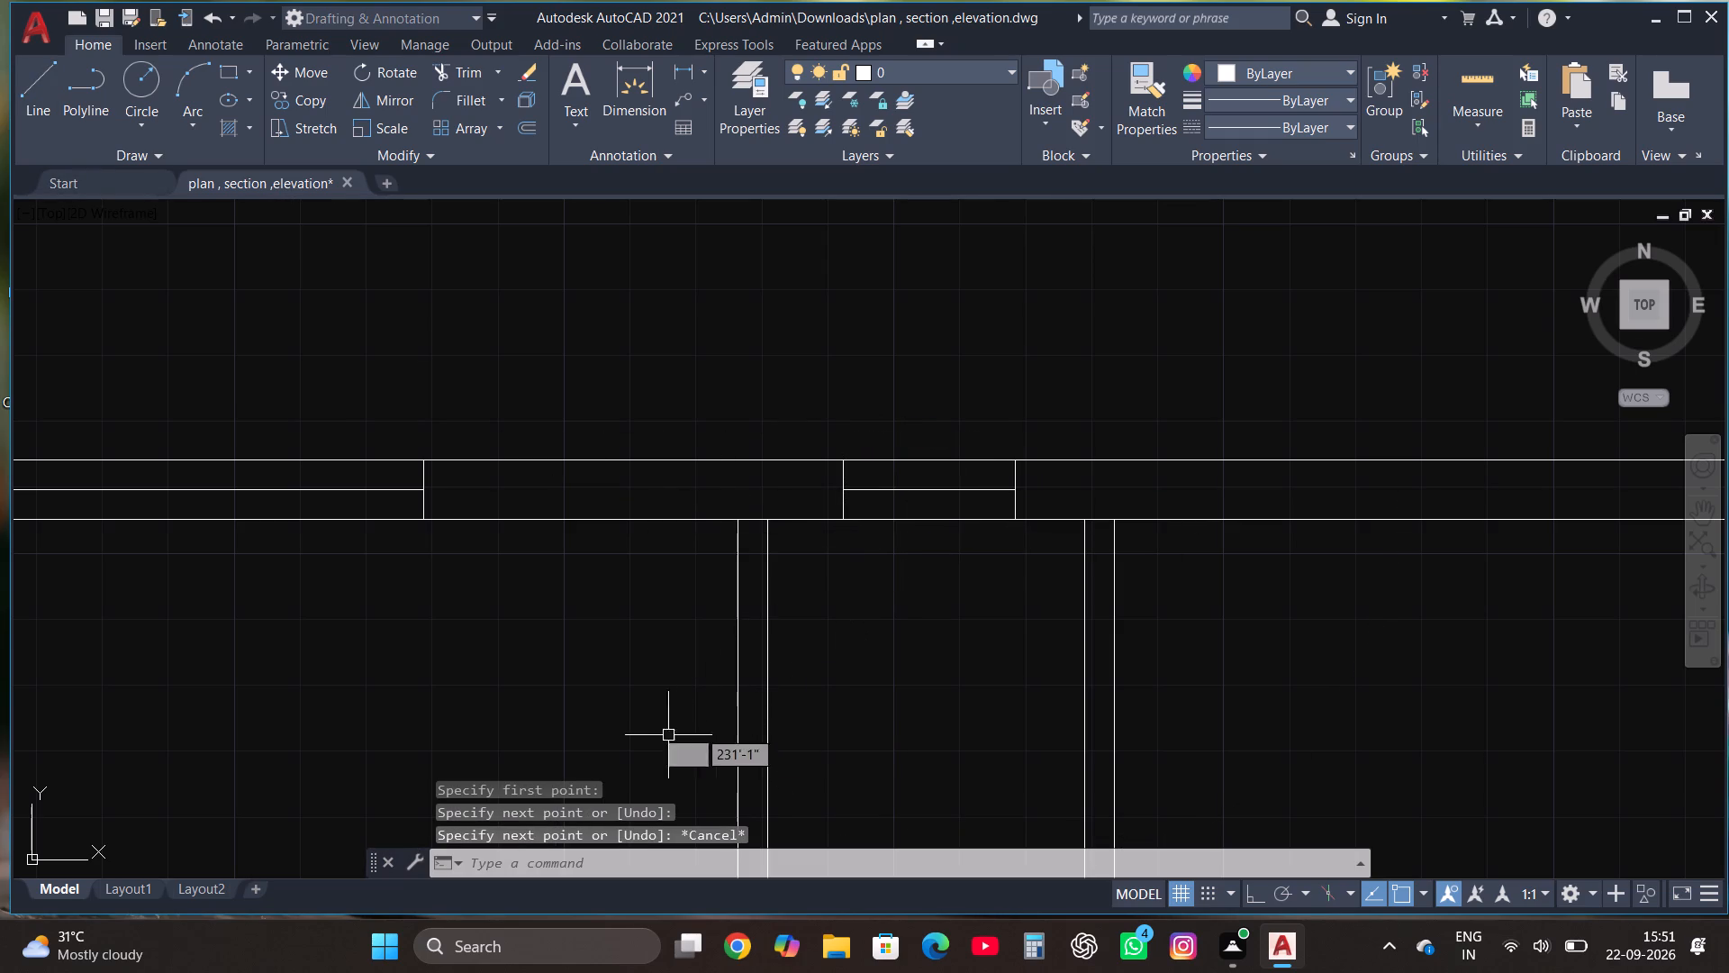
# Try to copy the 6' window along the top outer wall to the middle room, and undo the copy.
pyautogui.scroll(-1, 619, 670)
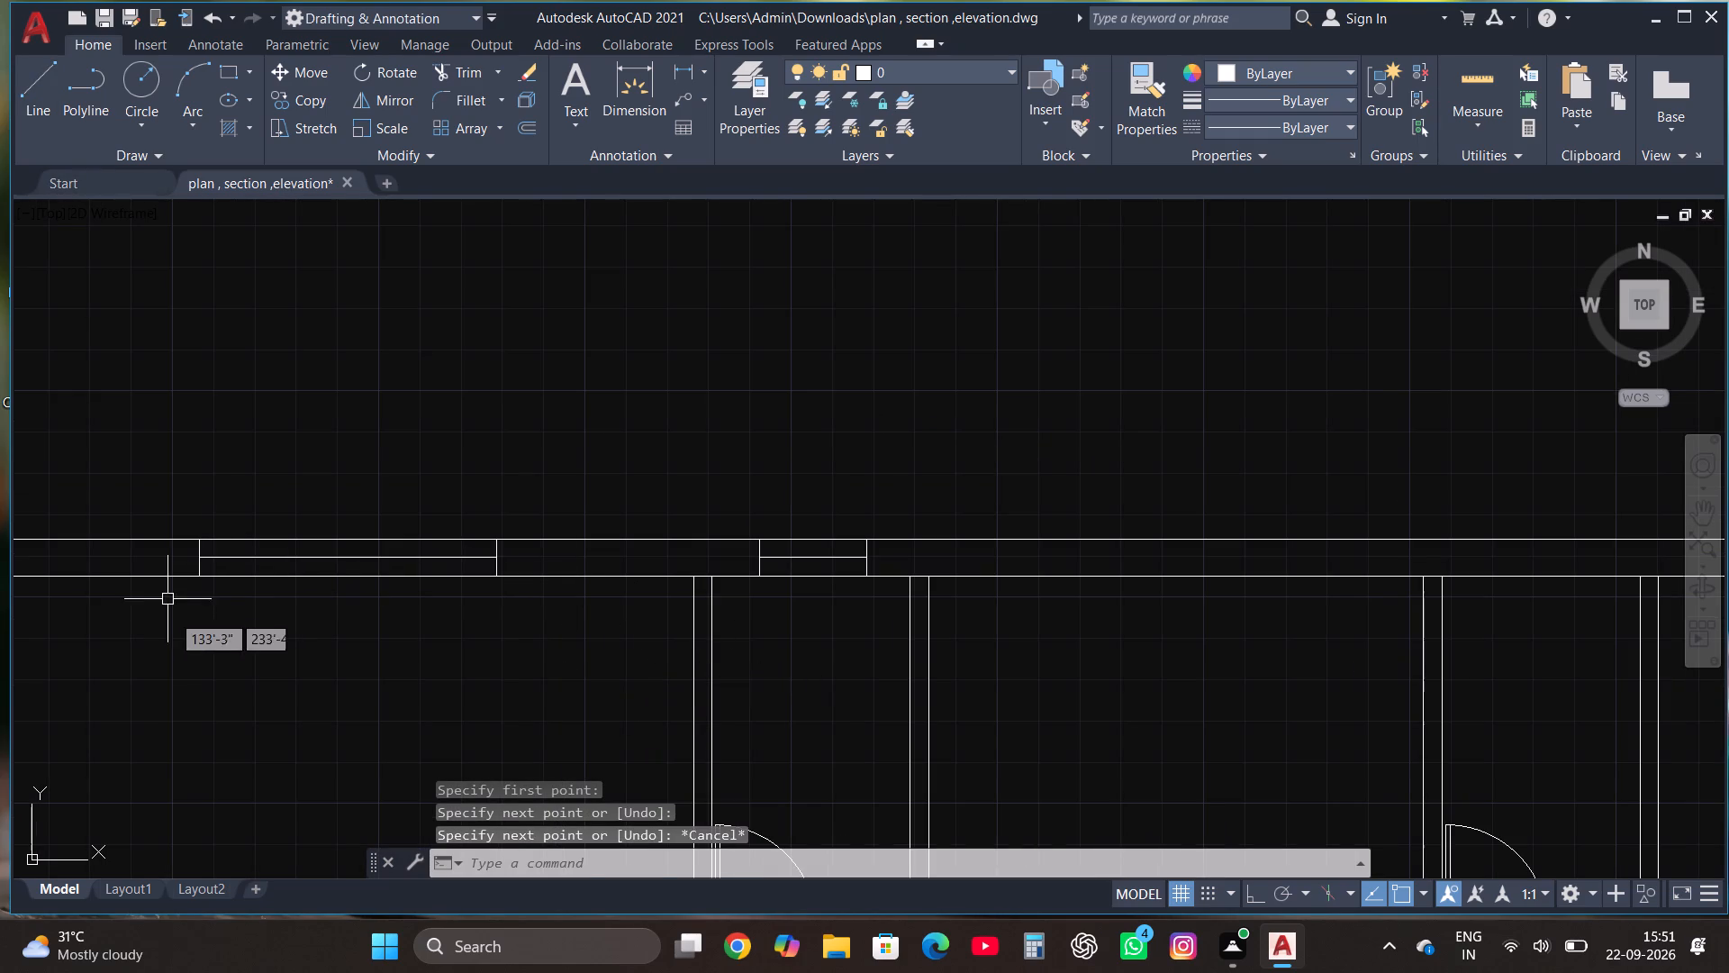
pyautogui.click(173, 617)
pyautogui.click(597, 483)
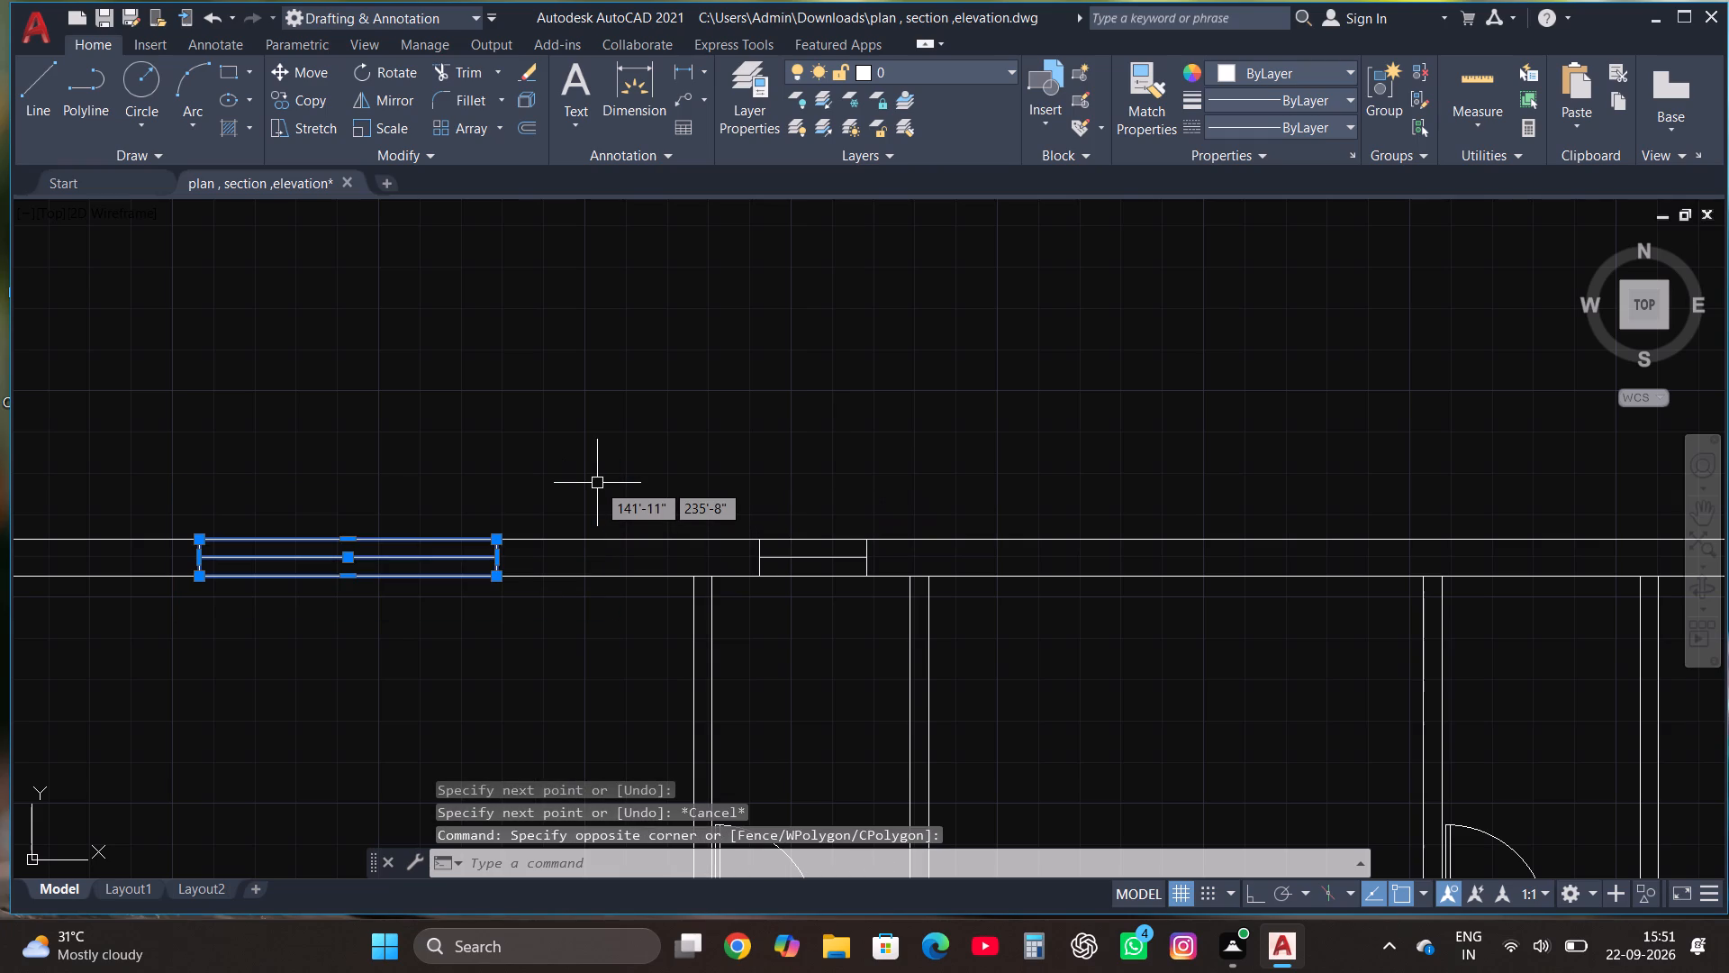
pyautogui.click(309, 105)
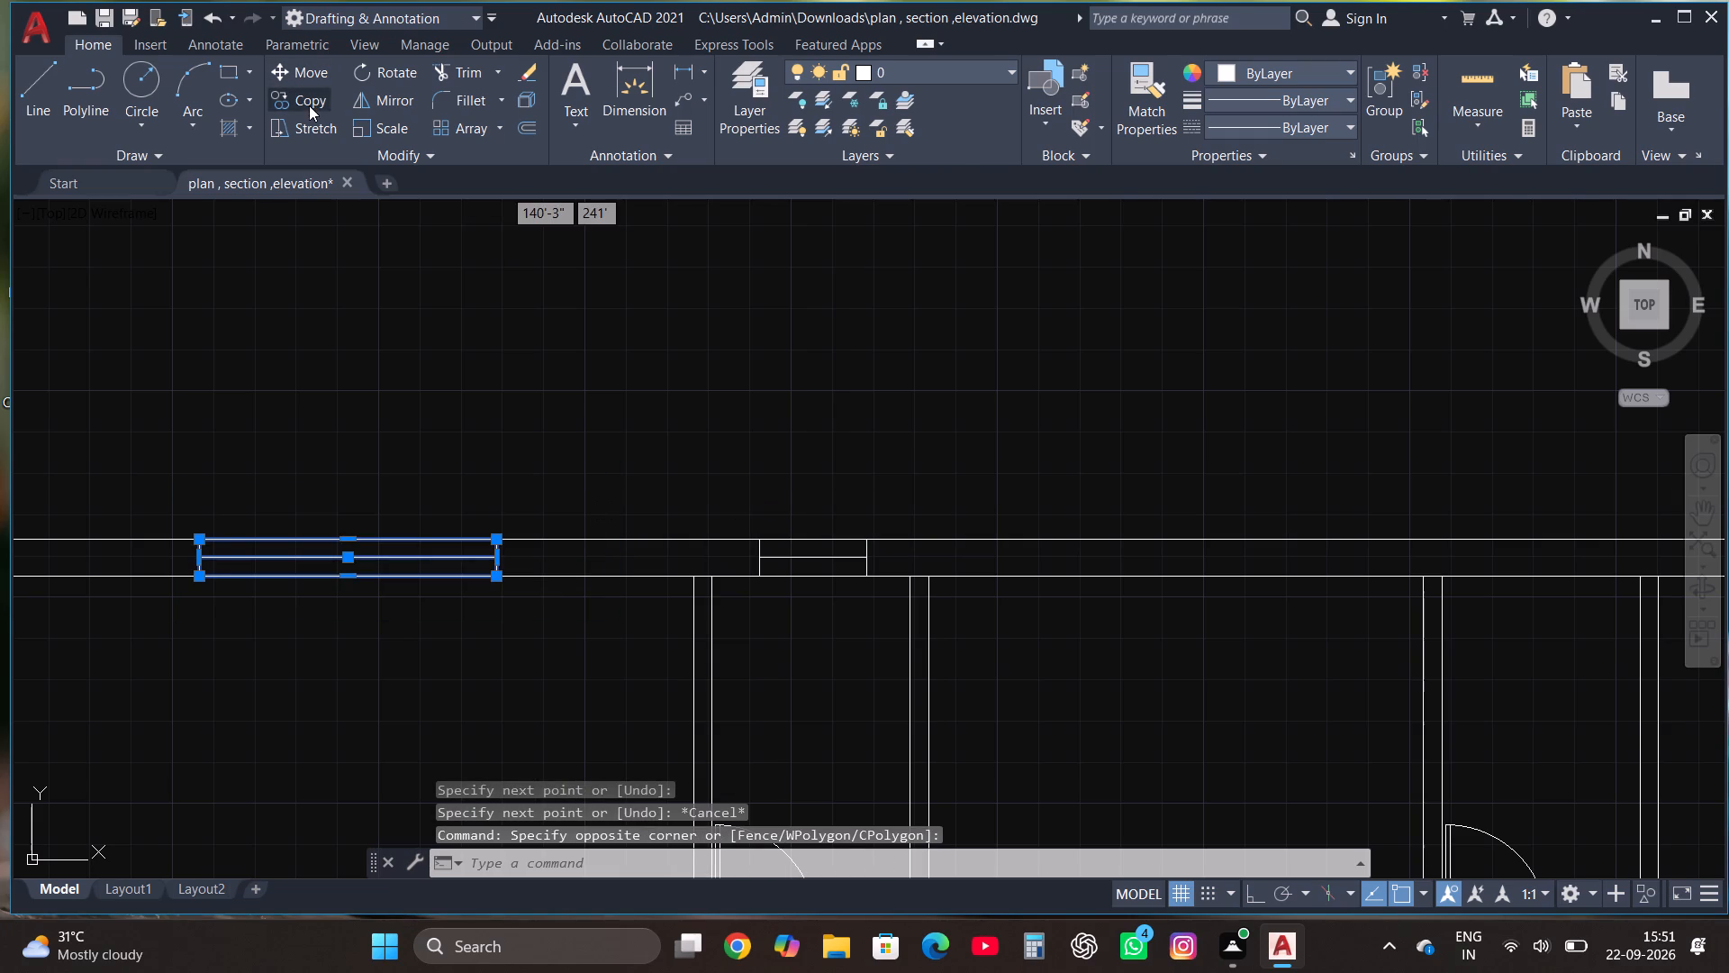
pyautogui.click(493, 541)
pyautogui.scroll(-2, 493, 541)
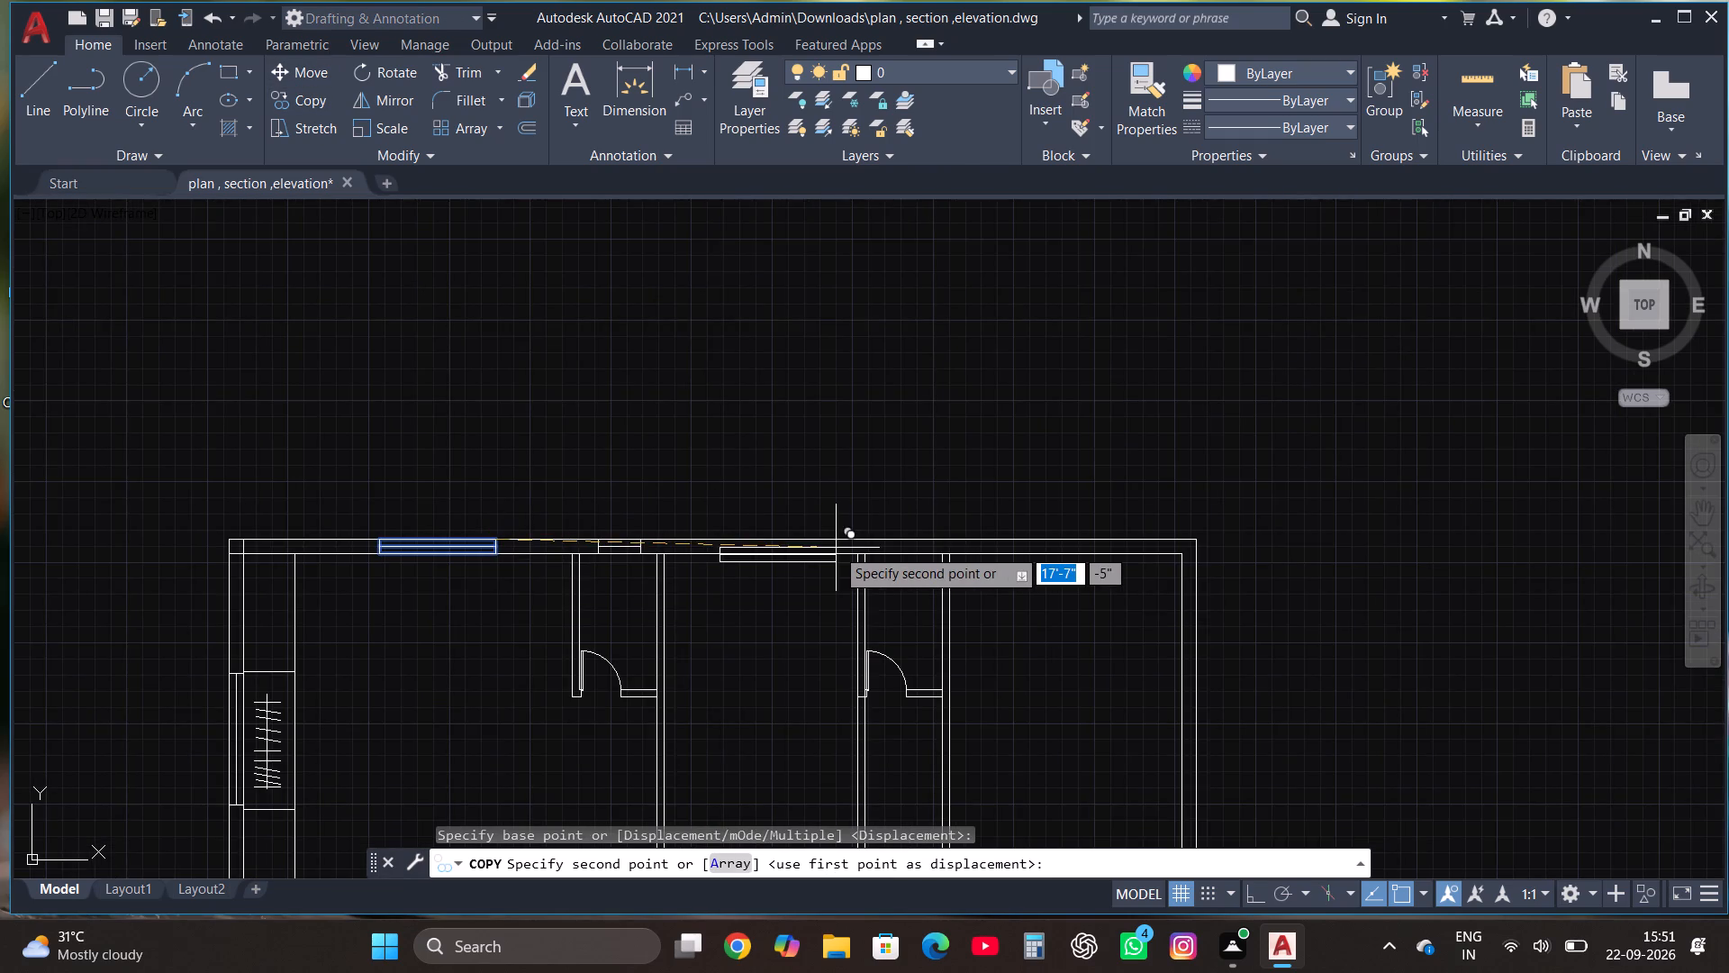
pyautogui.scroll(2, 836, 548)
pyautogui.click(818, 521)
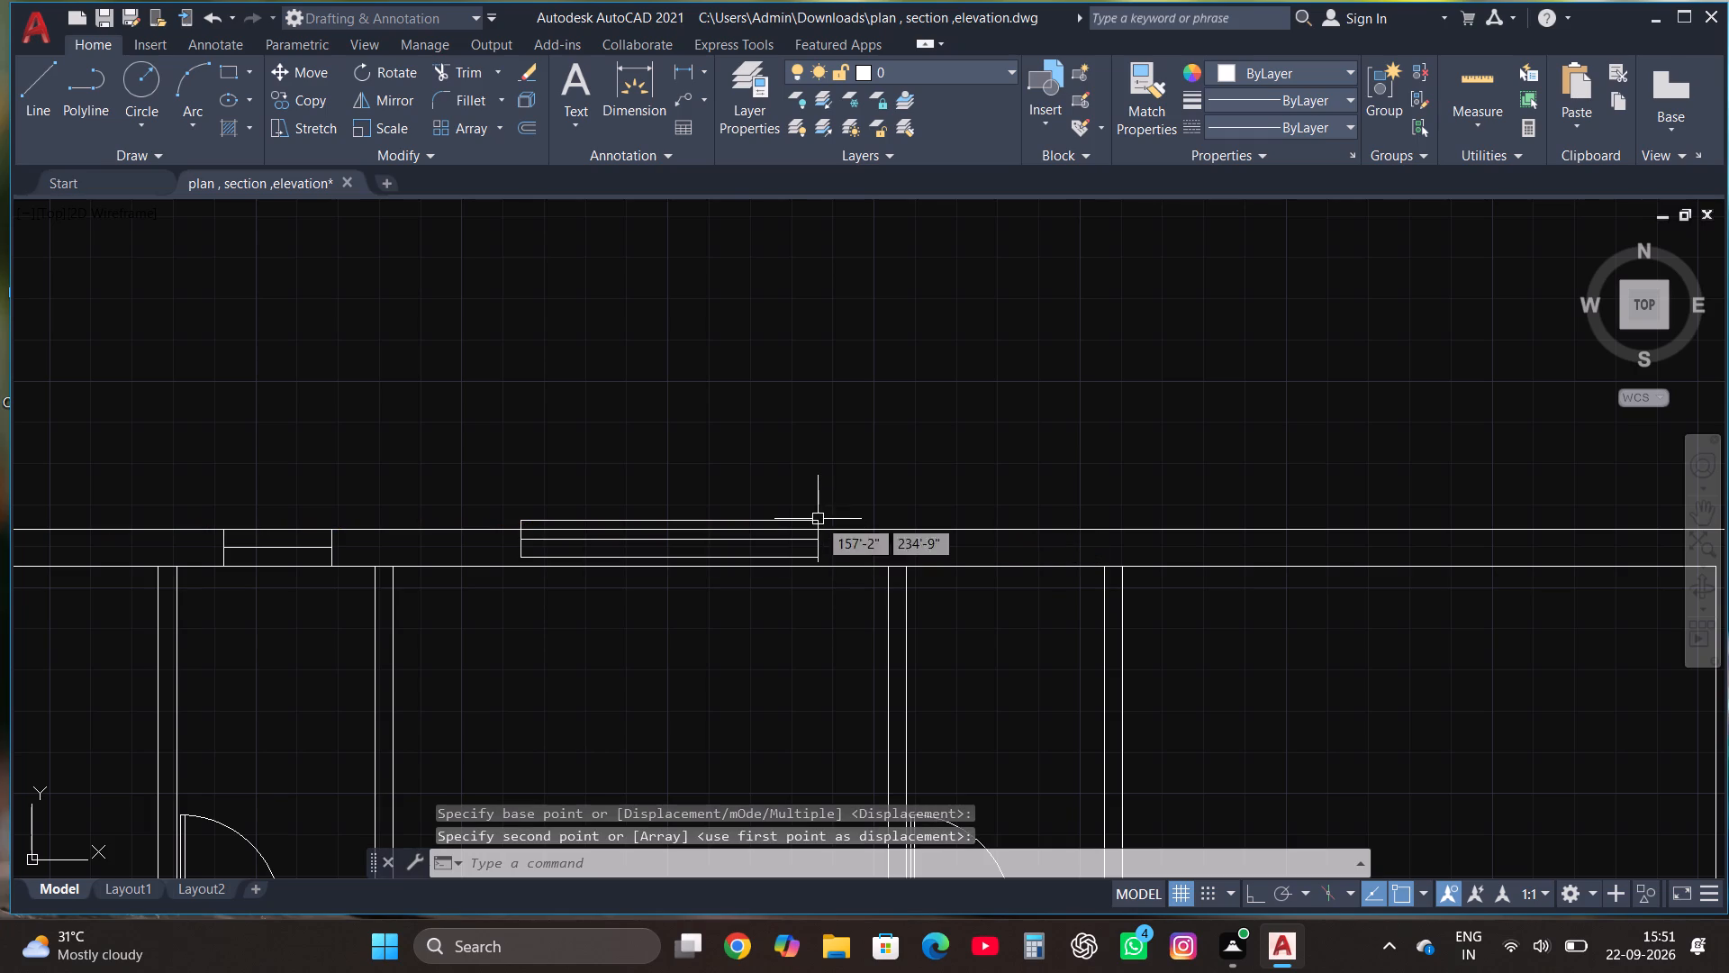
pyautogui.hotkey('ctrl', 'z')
# Copy the 6' window from its upper right corner along the top outer wall into the middle upper room.
pyautogui.scroll(-1, 977, 452)
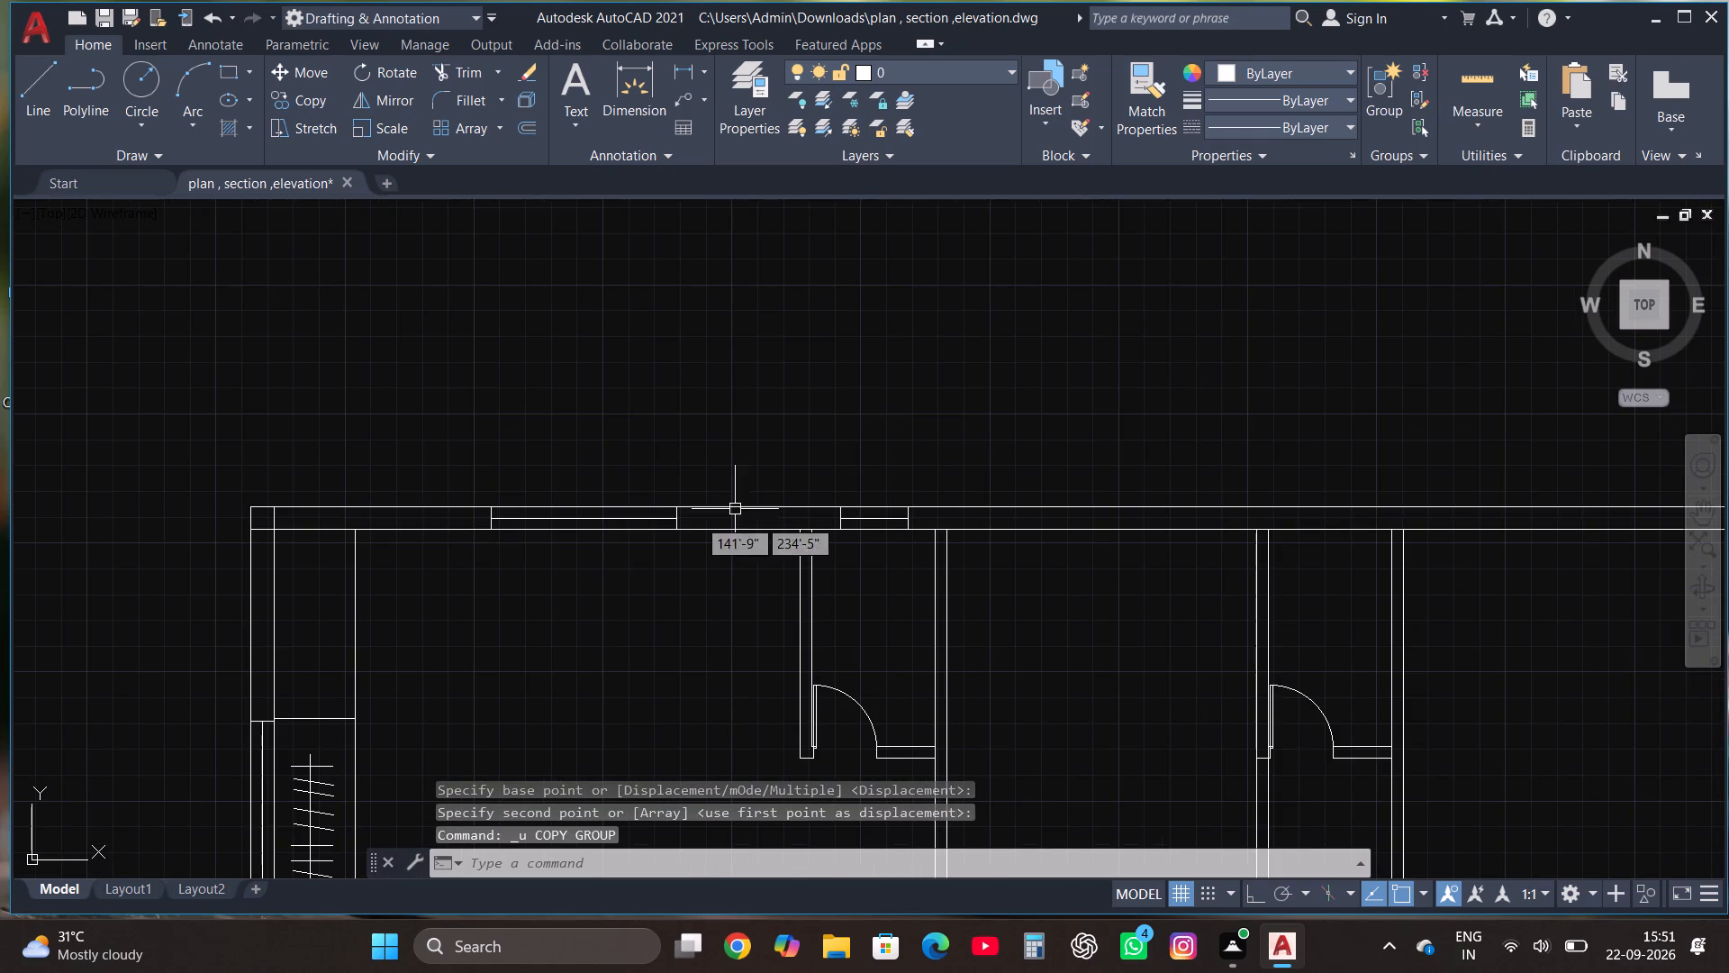
pyautogui.click(403, 548)
pyautogui.click(728, 444)
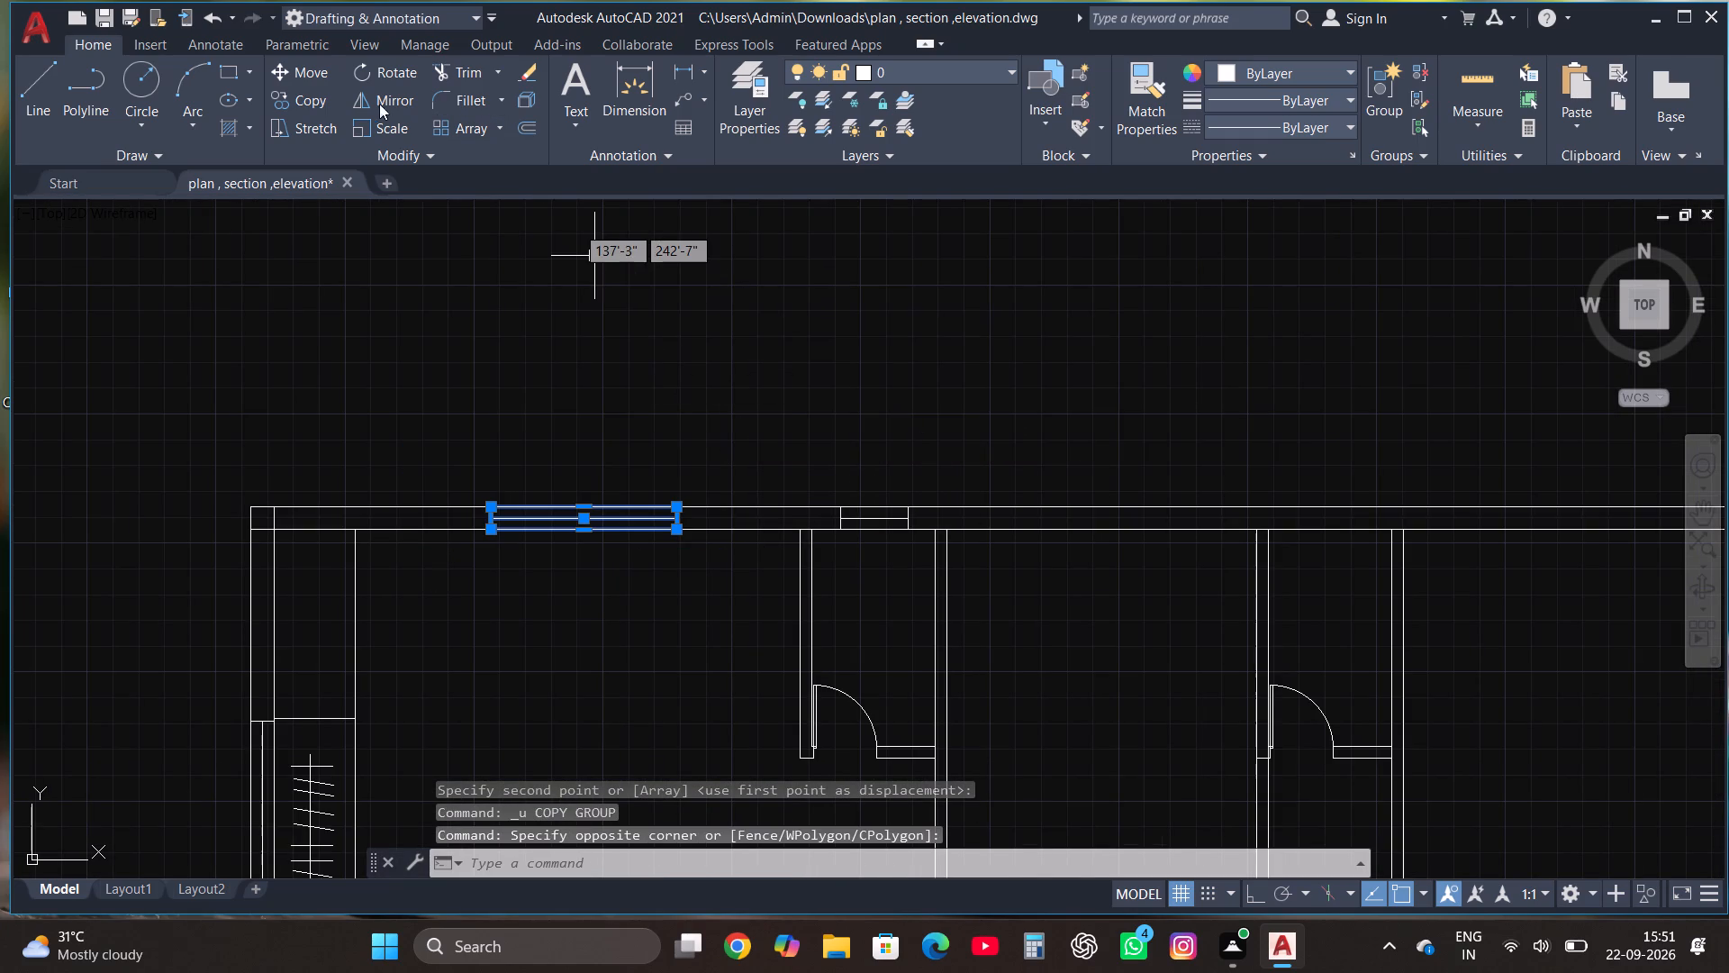
pyautogui.click(319, 98)
pyautogui.scroll(2, 729, 490)
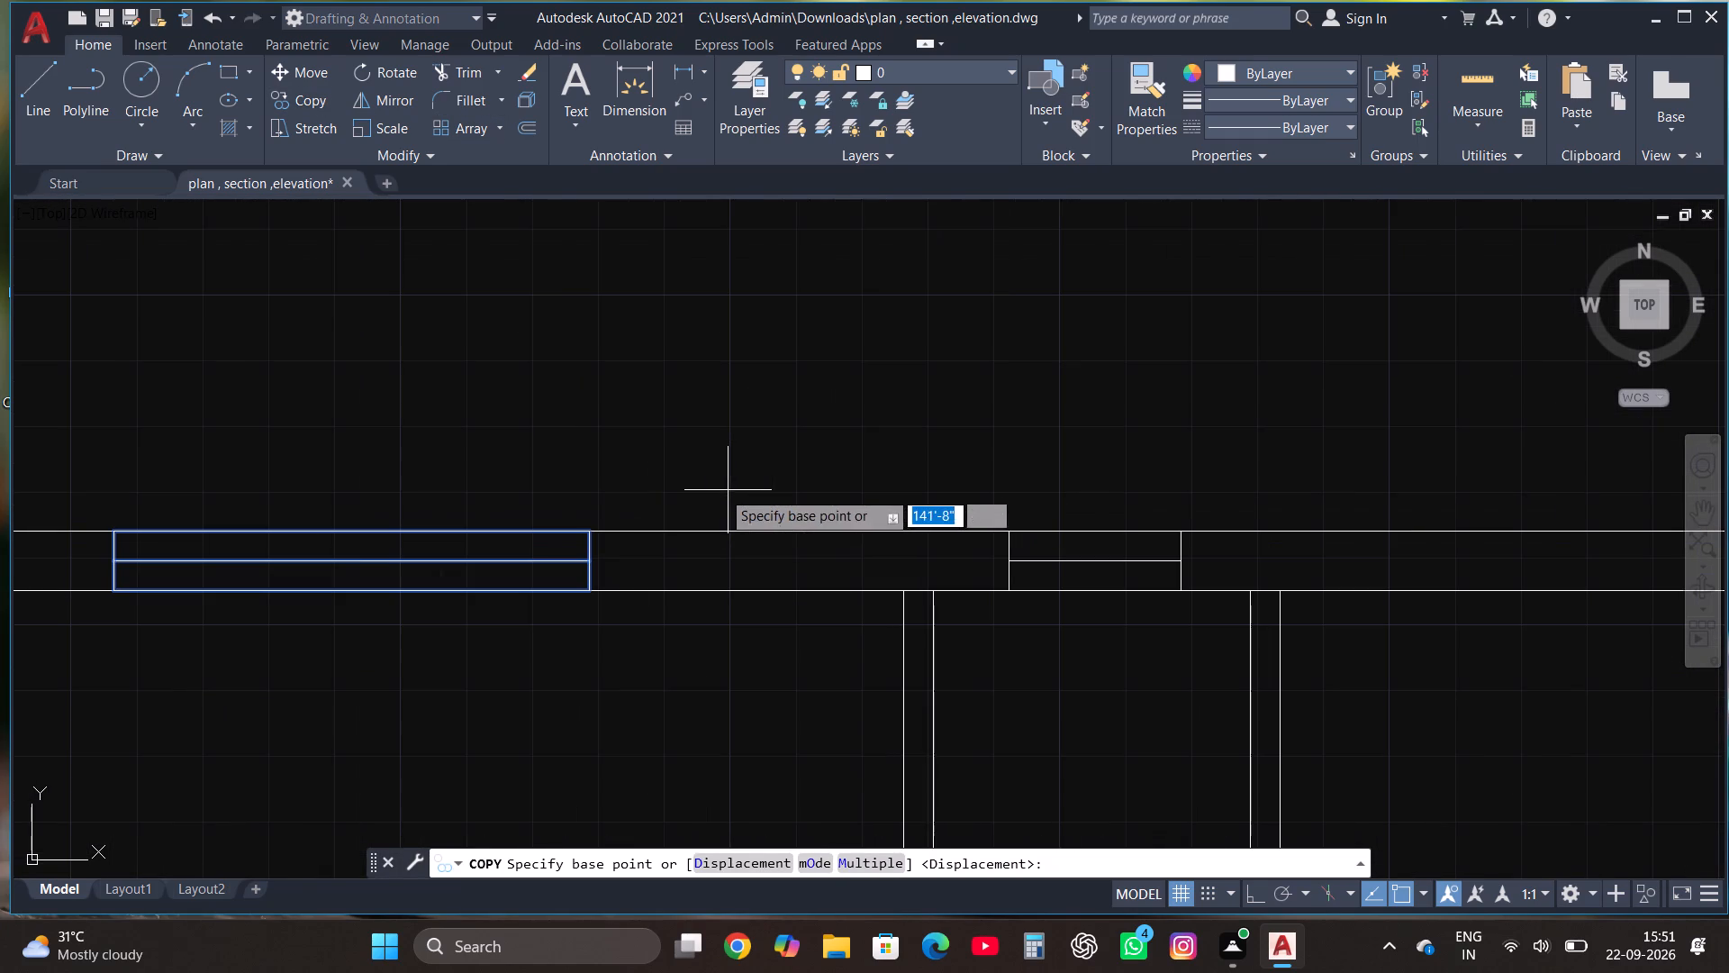
pyautogui.click(587, 530)
pyautogui.scroll(-2, 587, 530)
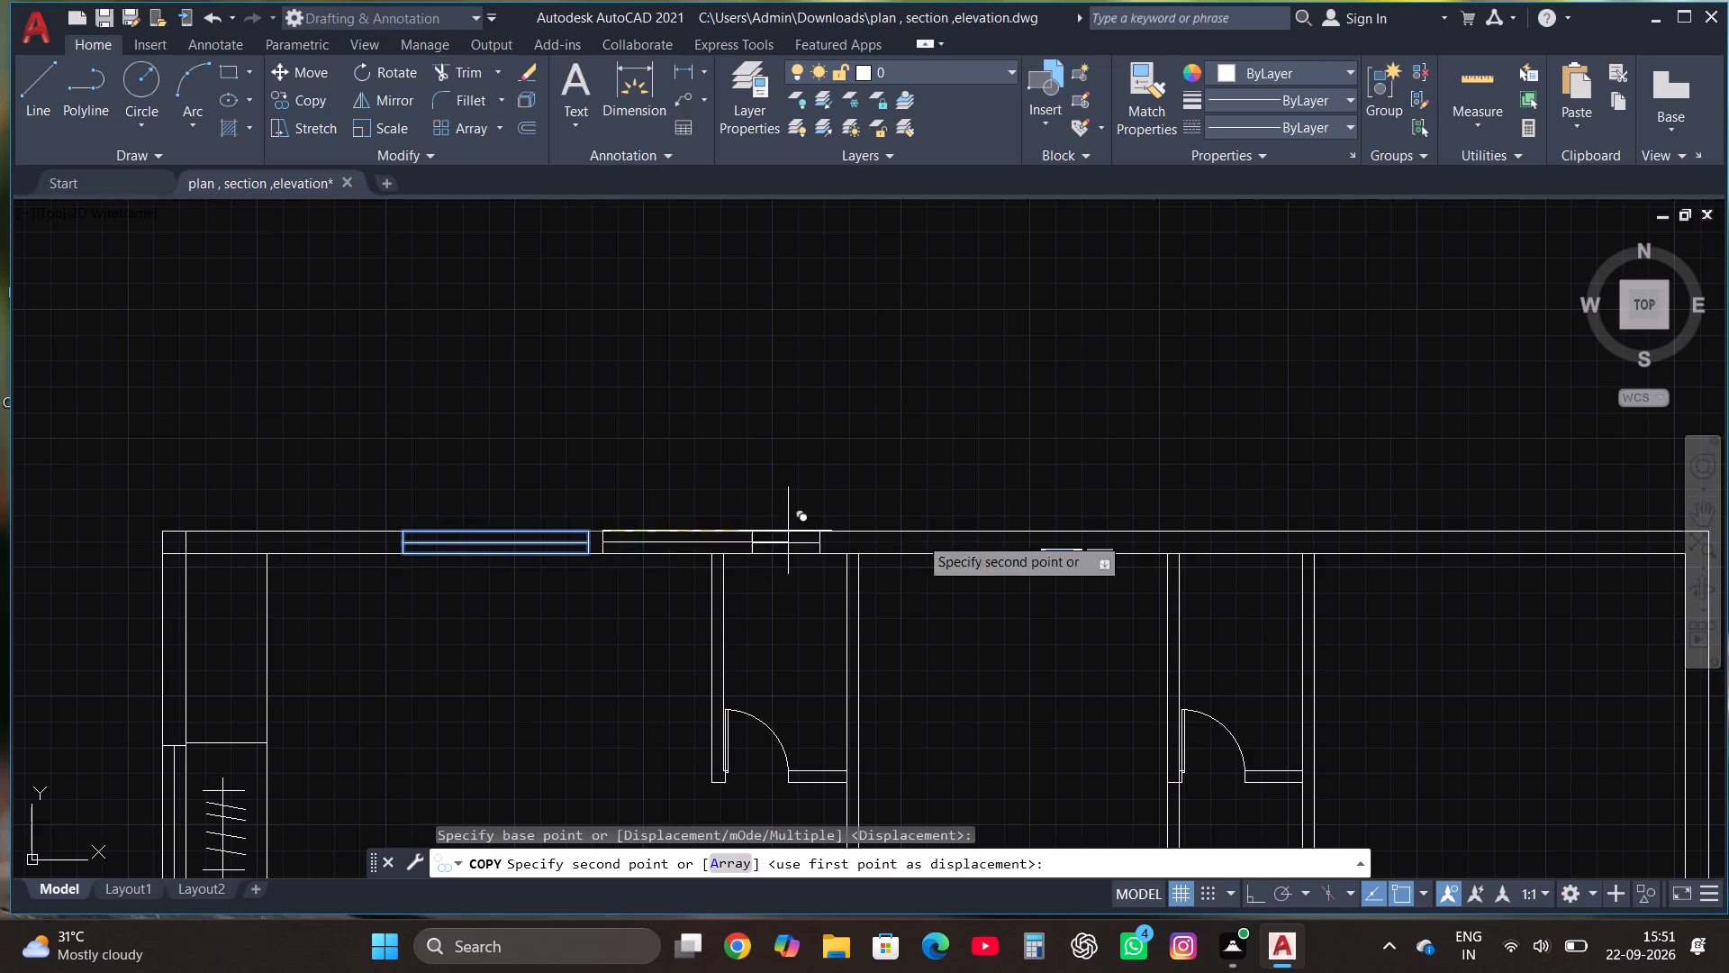
pyautogui.scroll(1, 1152, 541)
pyautogui.click(1059, 523)
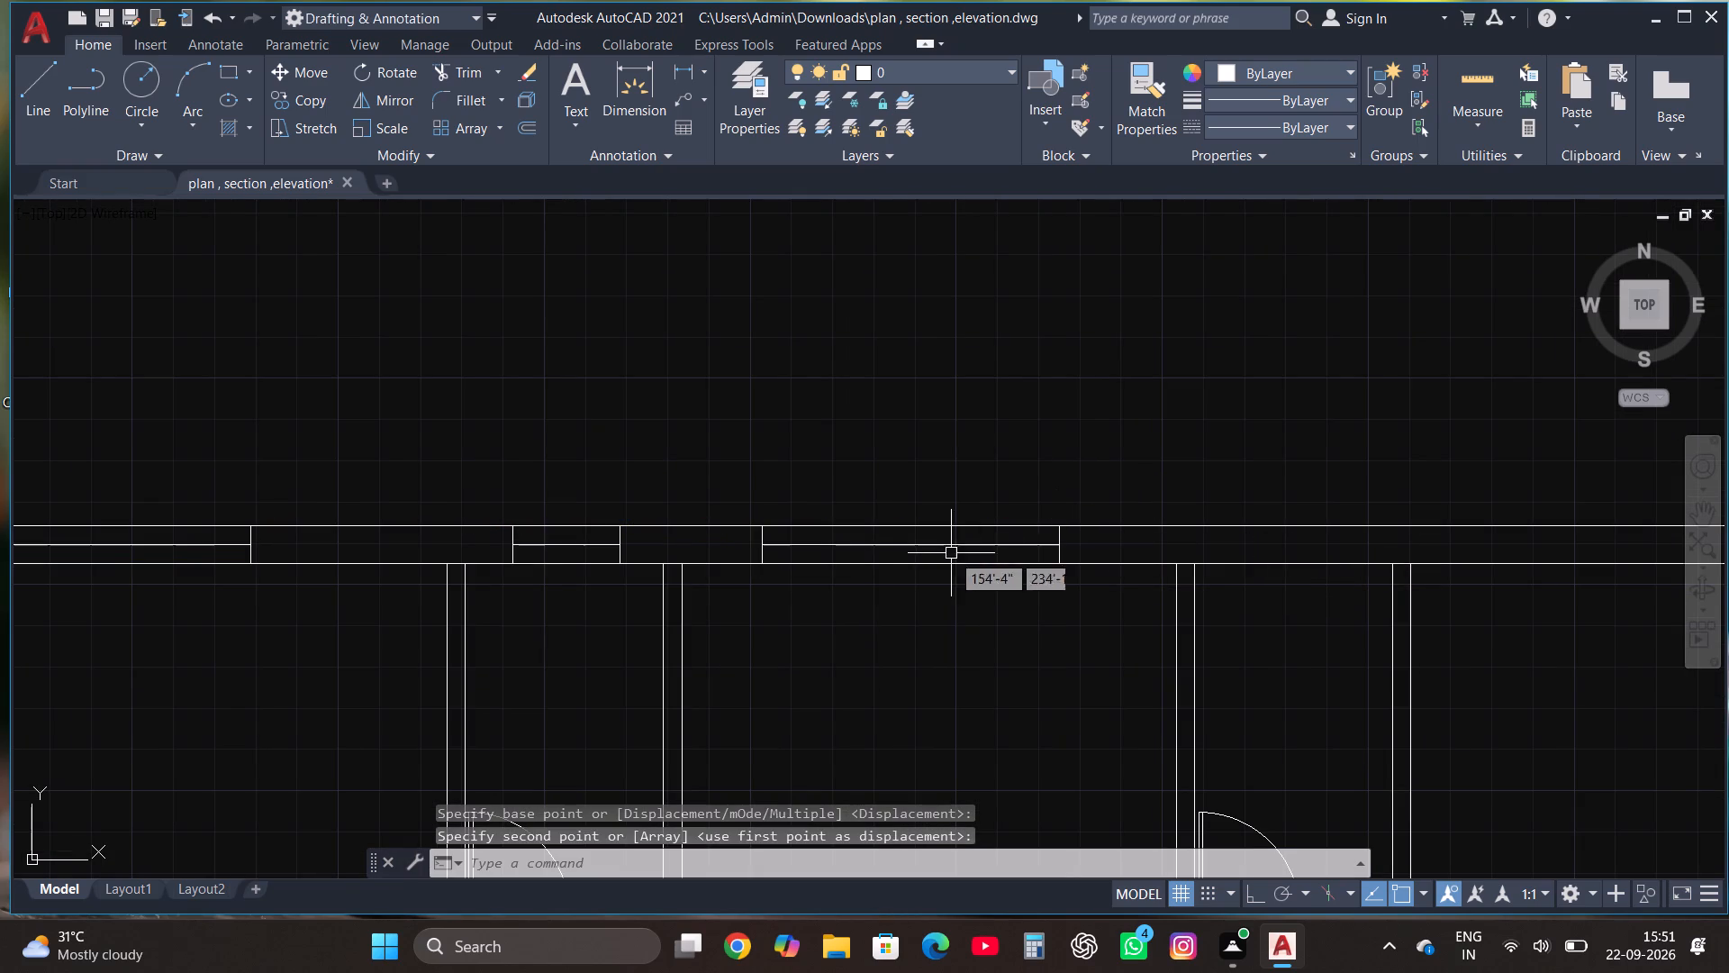
# Copy the small window from its upper right corner along the top outer wall to between the second pair of upper partitions.
pyautogui.click(486, 597)
pyautogui.click(636, 441)
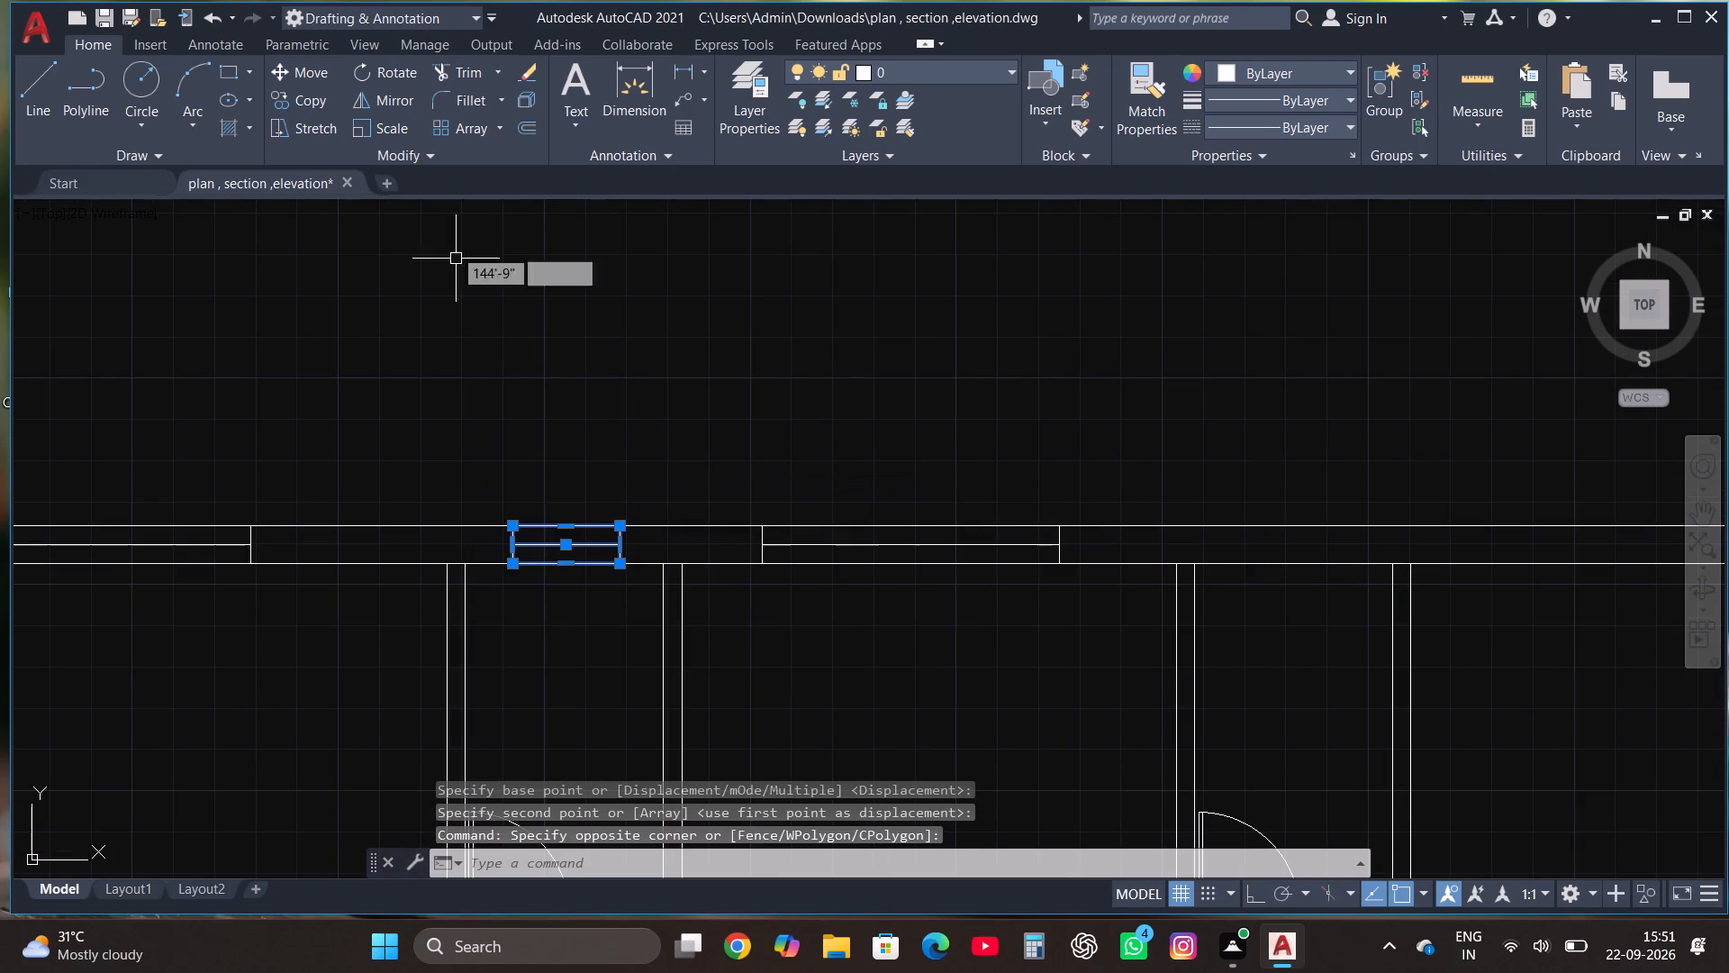
pyautogui.click(303, 93)
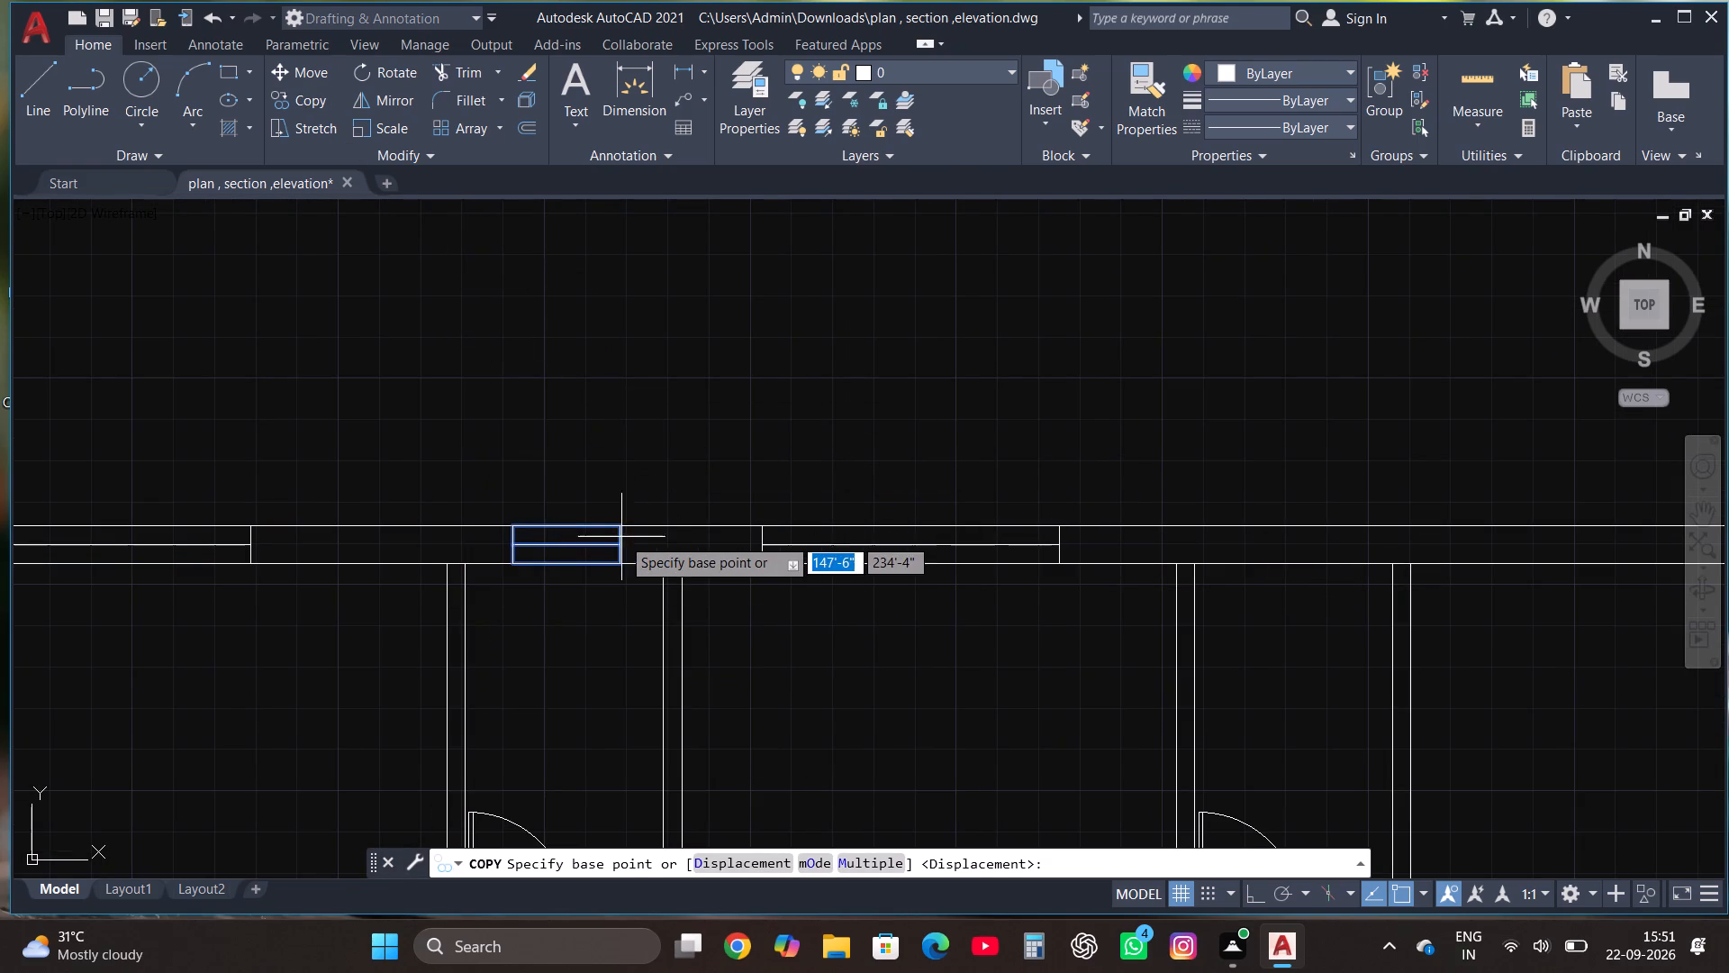
pyautogui.click(624, 525)
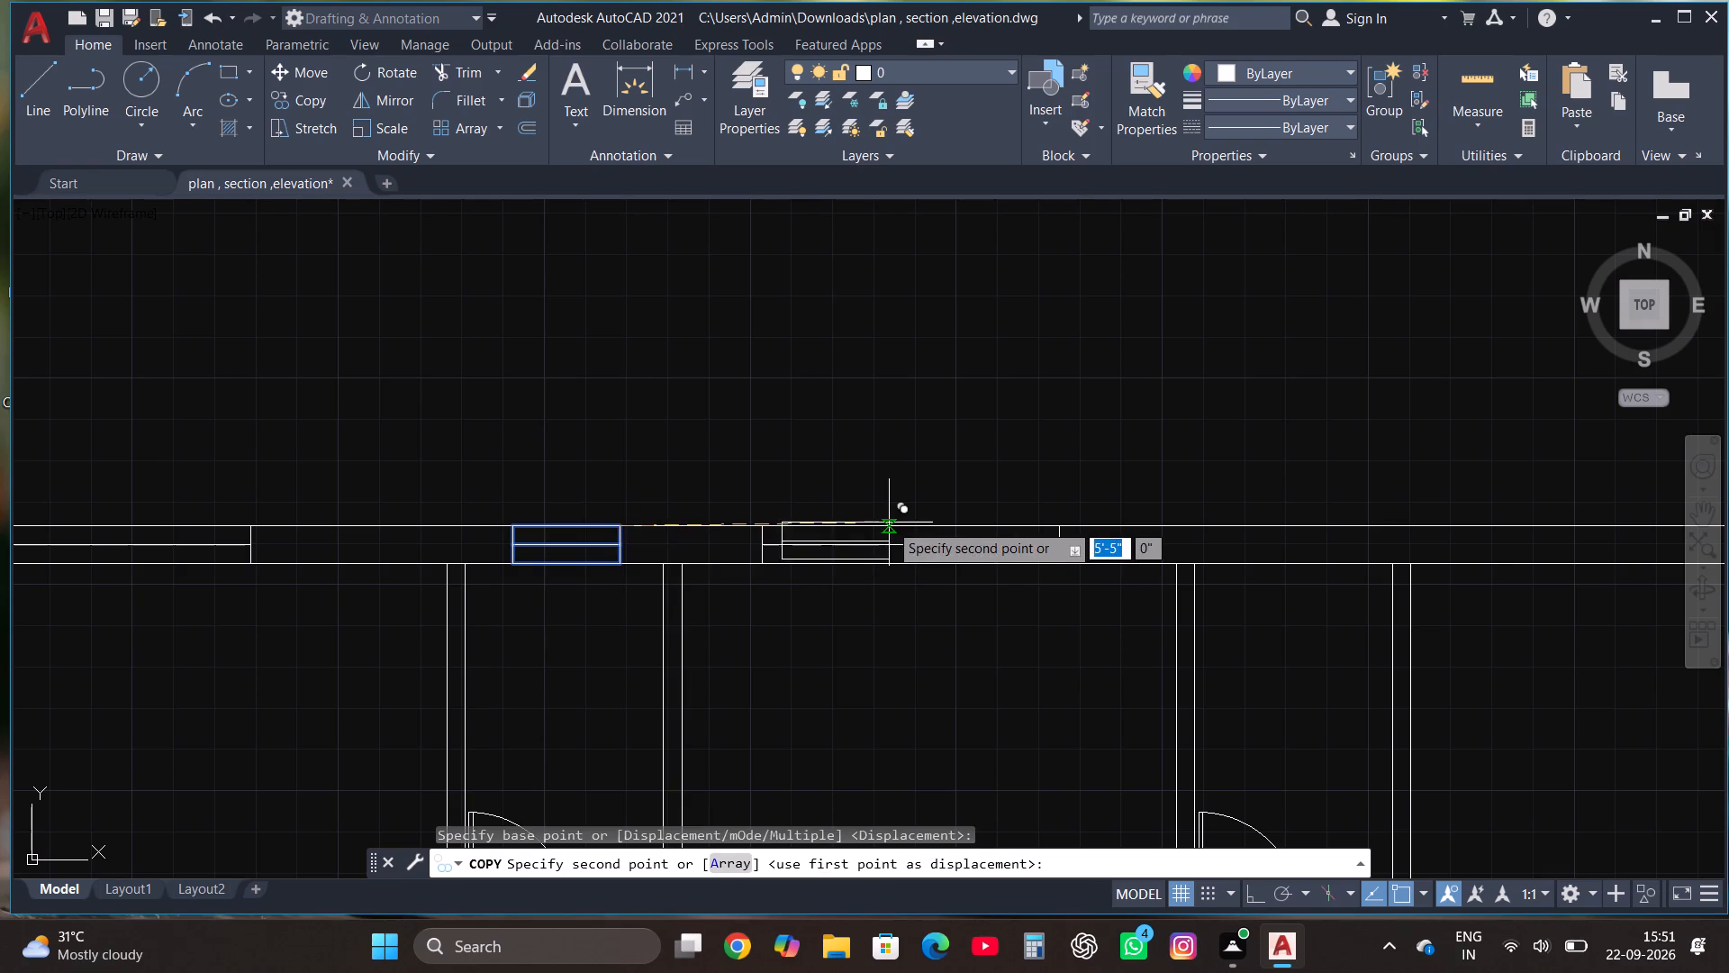
pyautogui.scroll(-1, 889, 523)
pyautogui.scroll(3, 1161, 531)
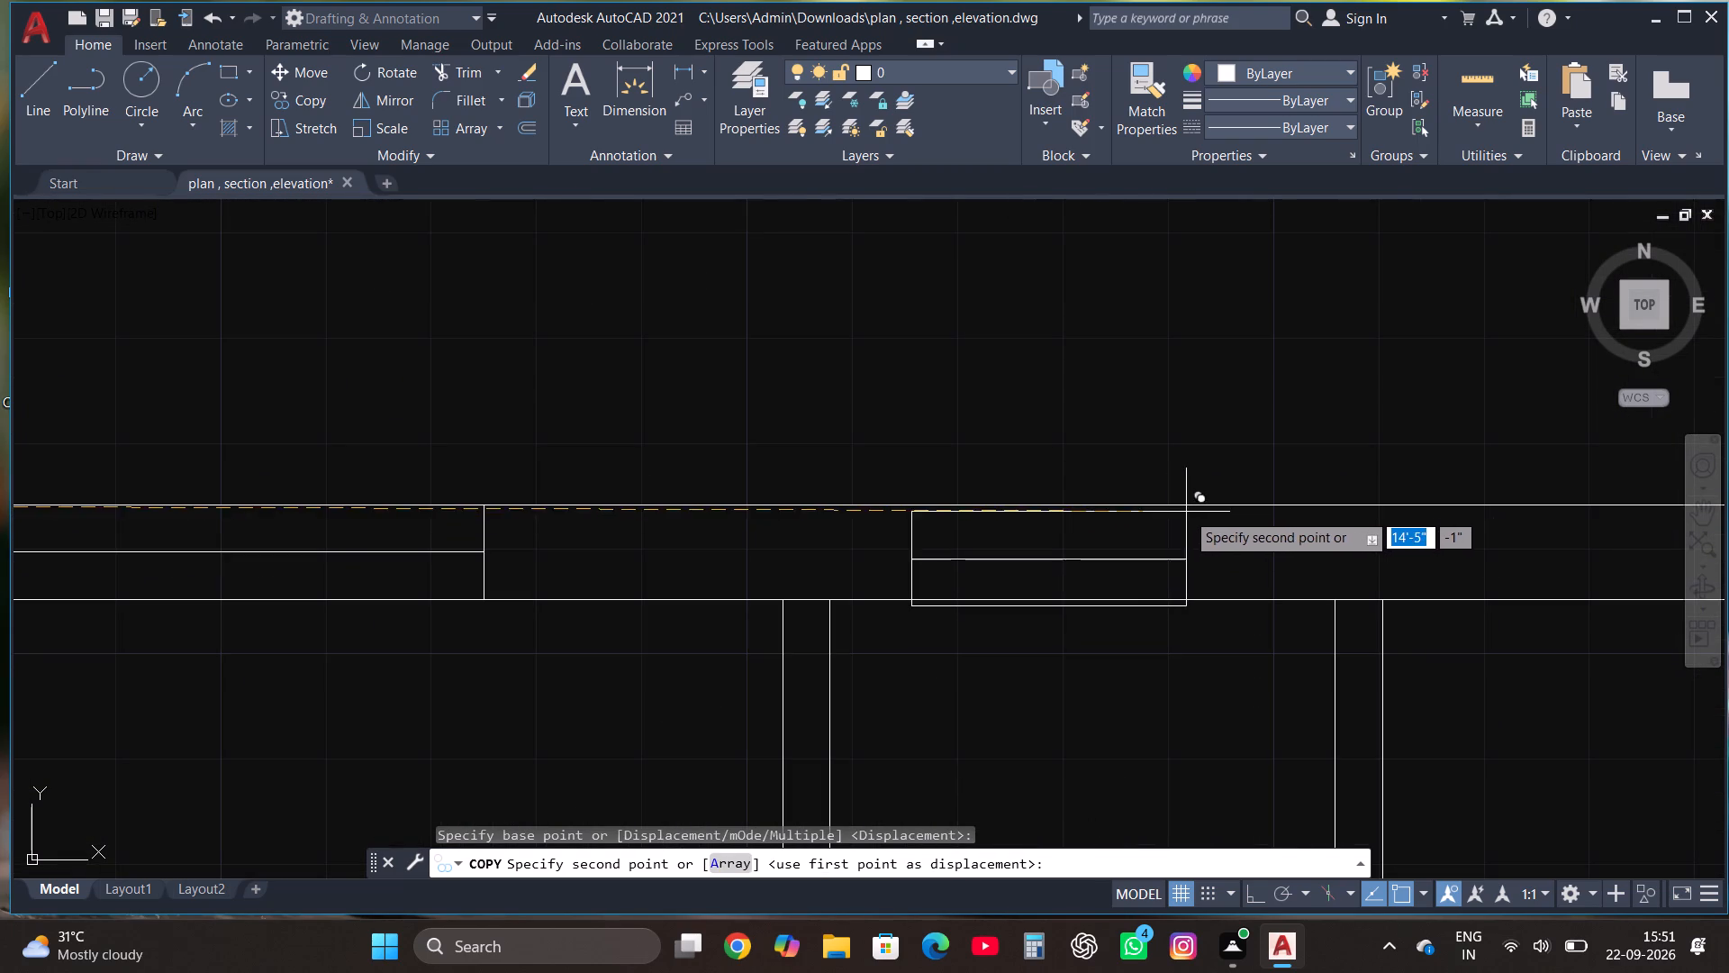
pyautogui.click(1213, 507)
# Copy the middle room's 6' window with the Multiple option into the bottom outer wall, between the double-door partition and the next partition.
pyautogui.scroll(-2, 869, 549)
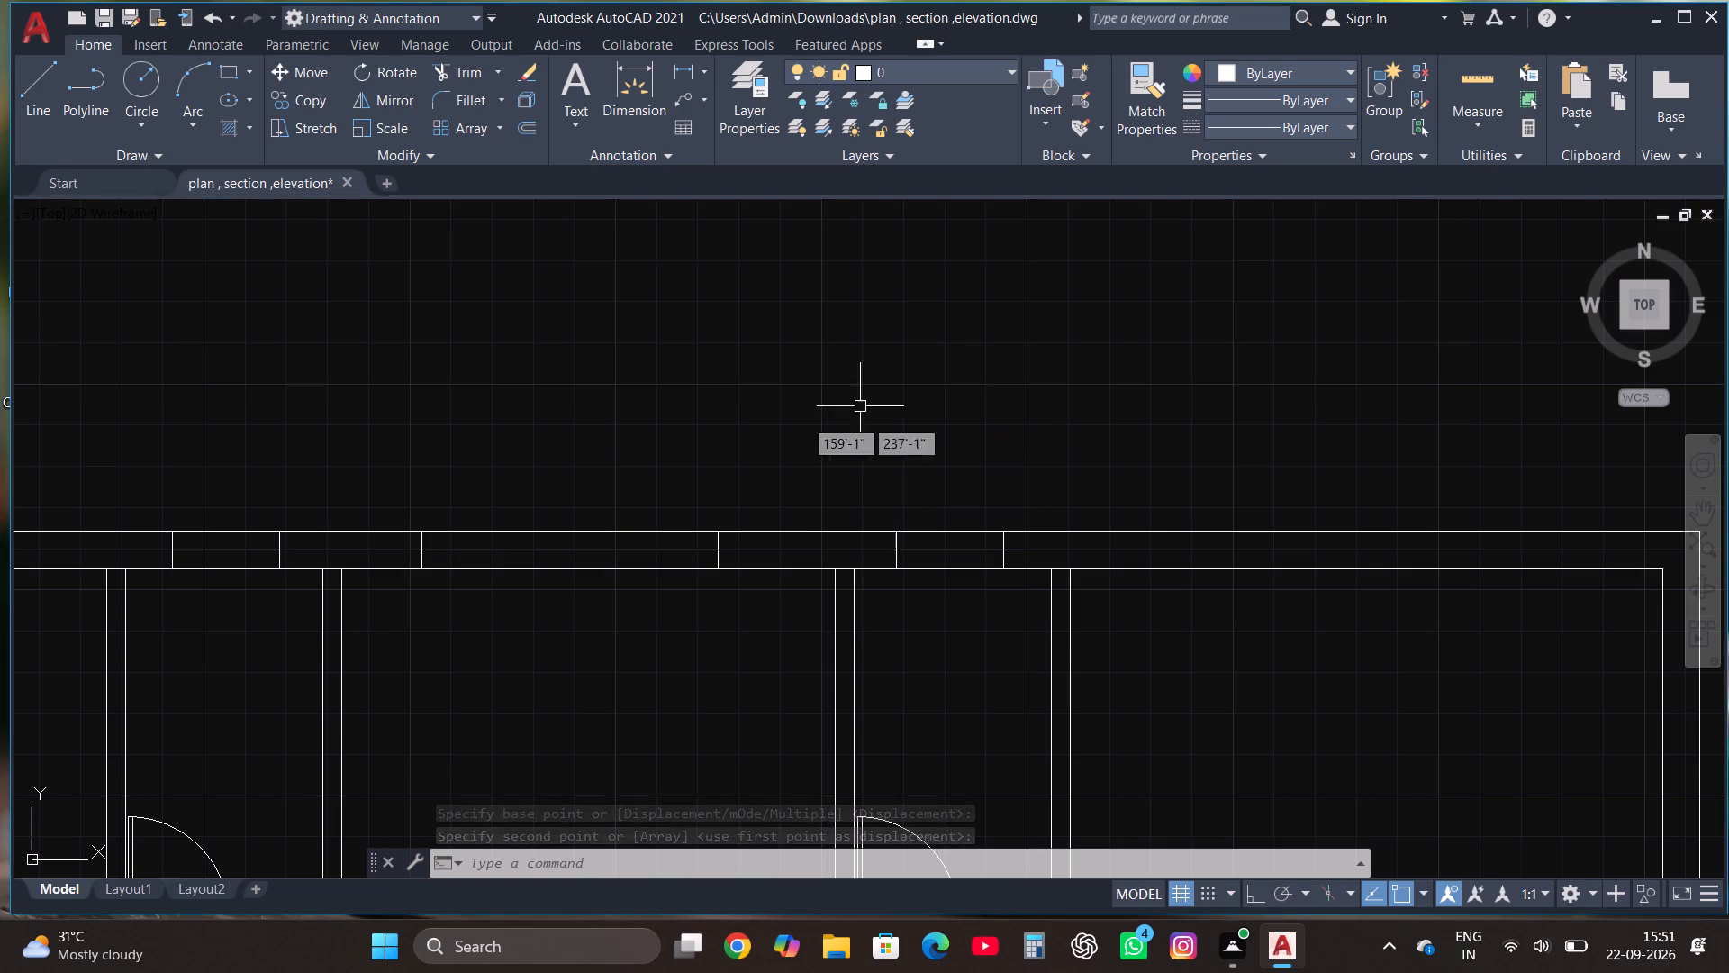
pyautogui.click(403, 597)
pyautogui.click(818, 494)
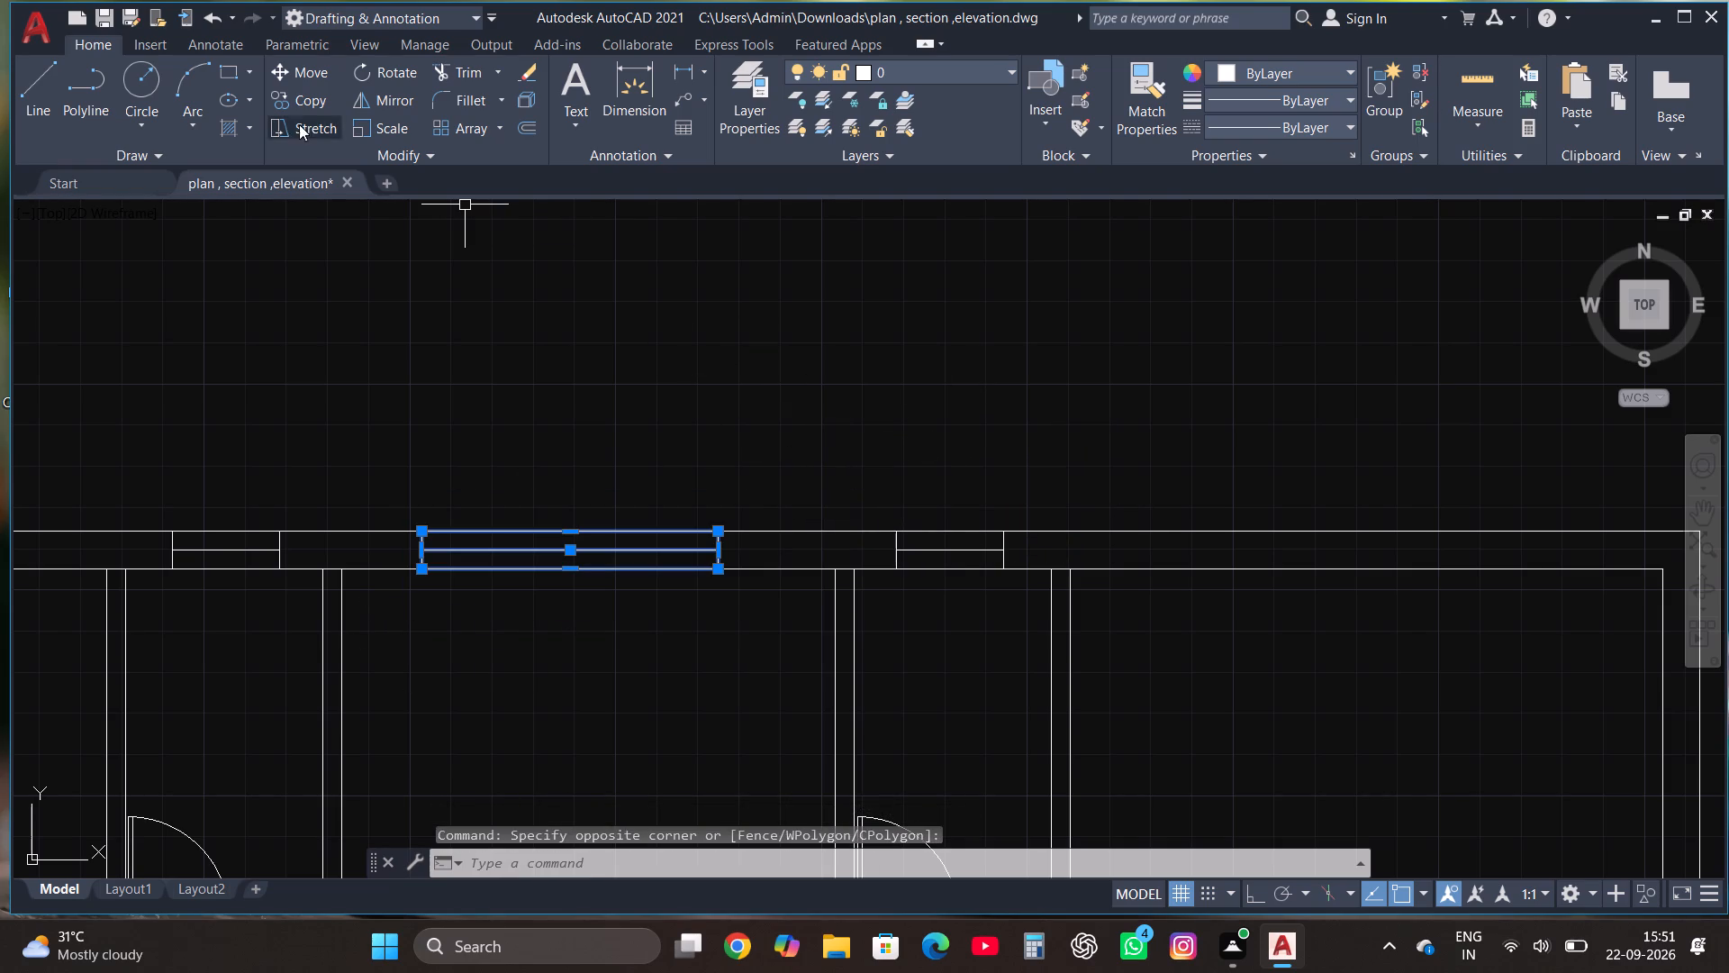
pyautogui.click(310, 99)
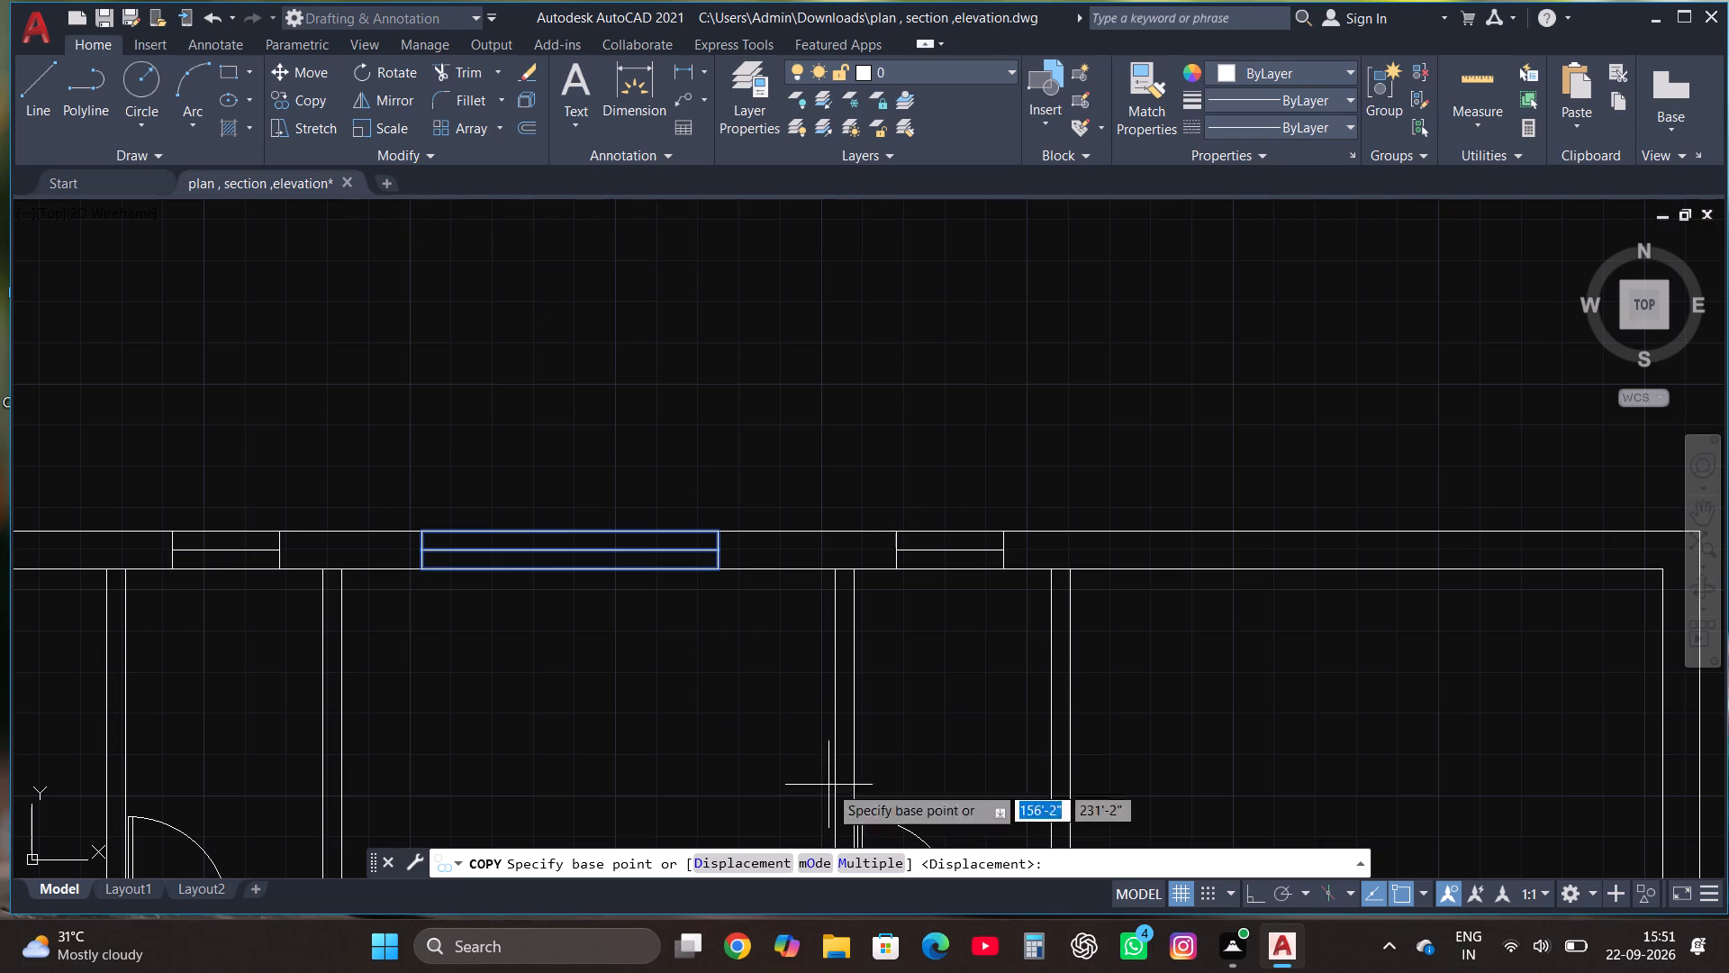
pyautogui.click(877, 850)
pyautogui.click(861, 881)
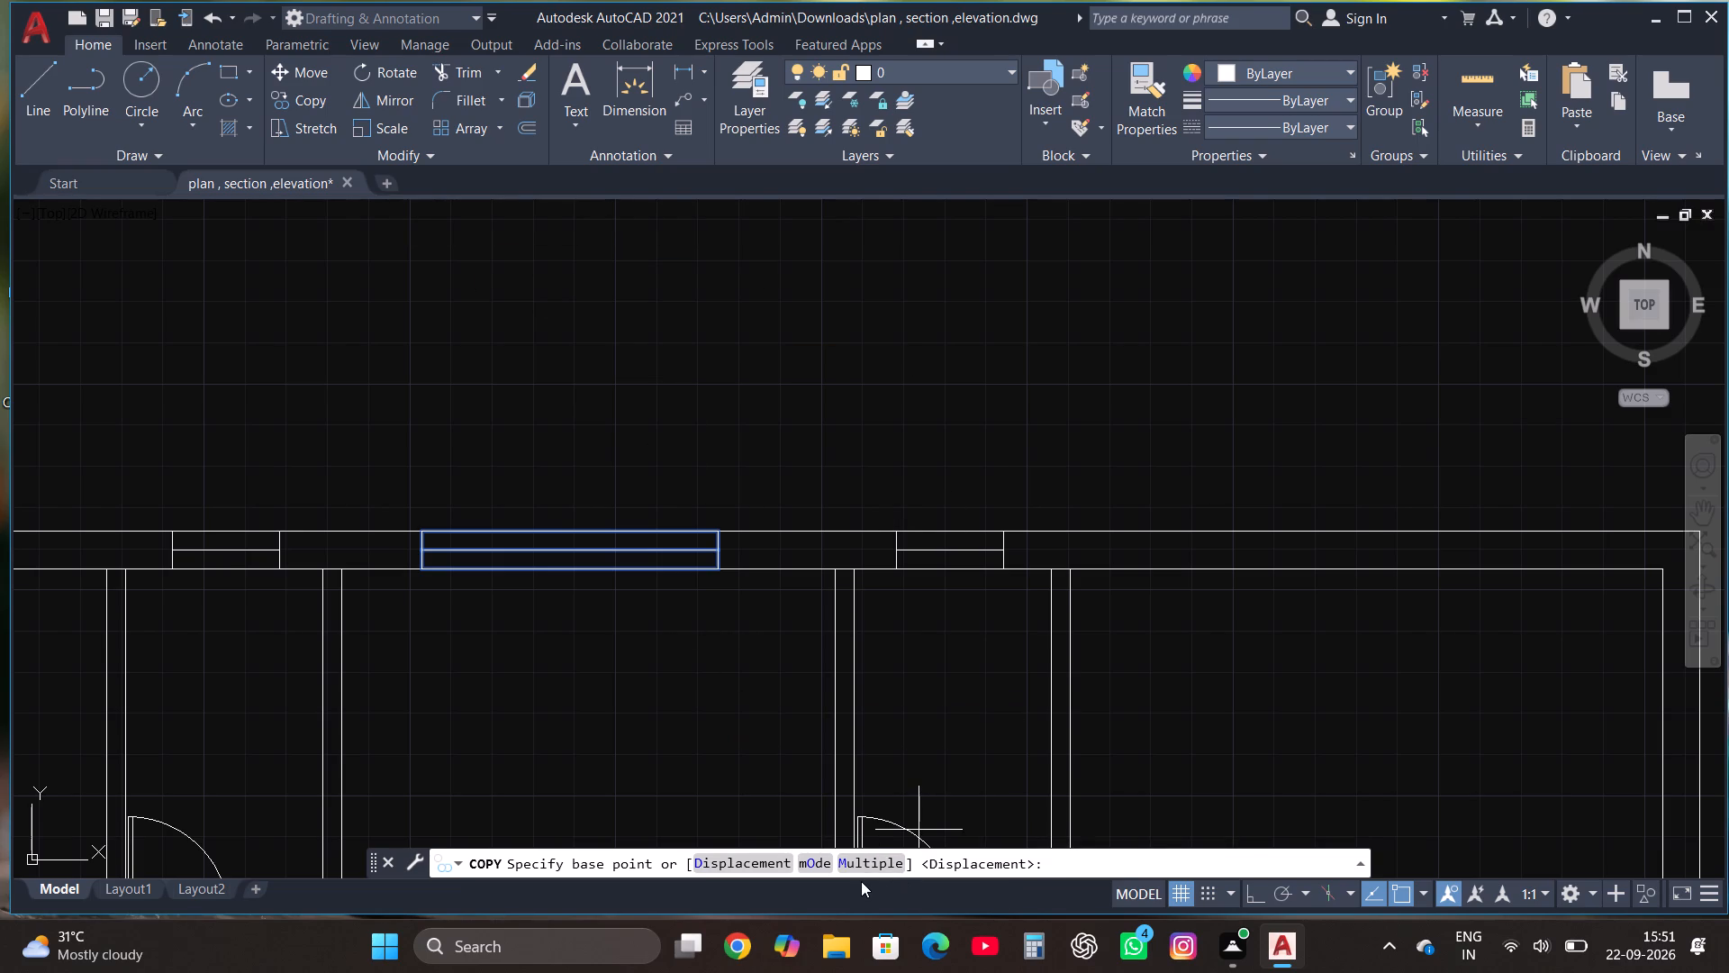
pyautogui.click(864, 852)
pyautogui.click(864, 861)
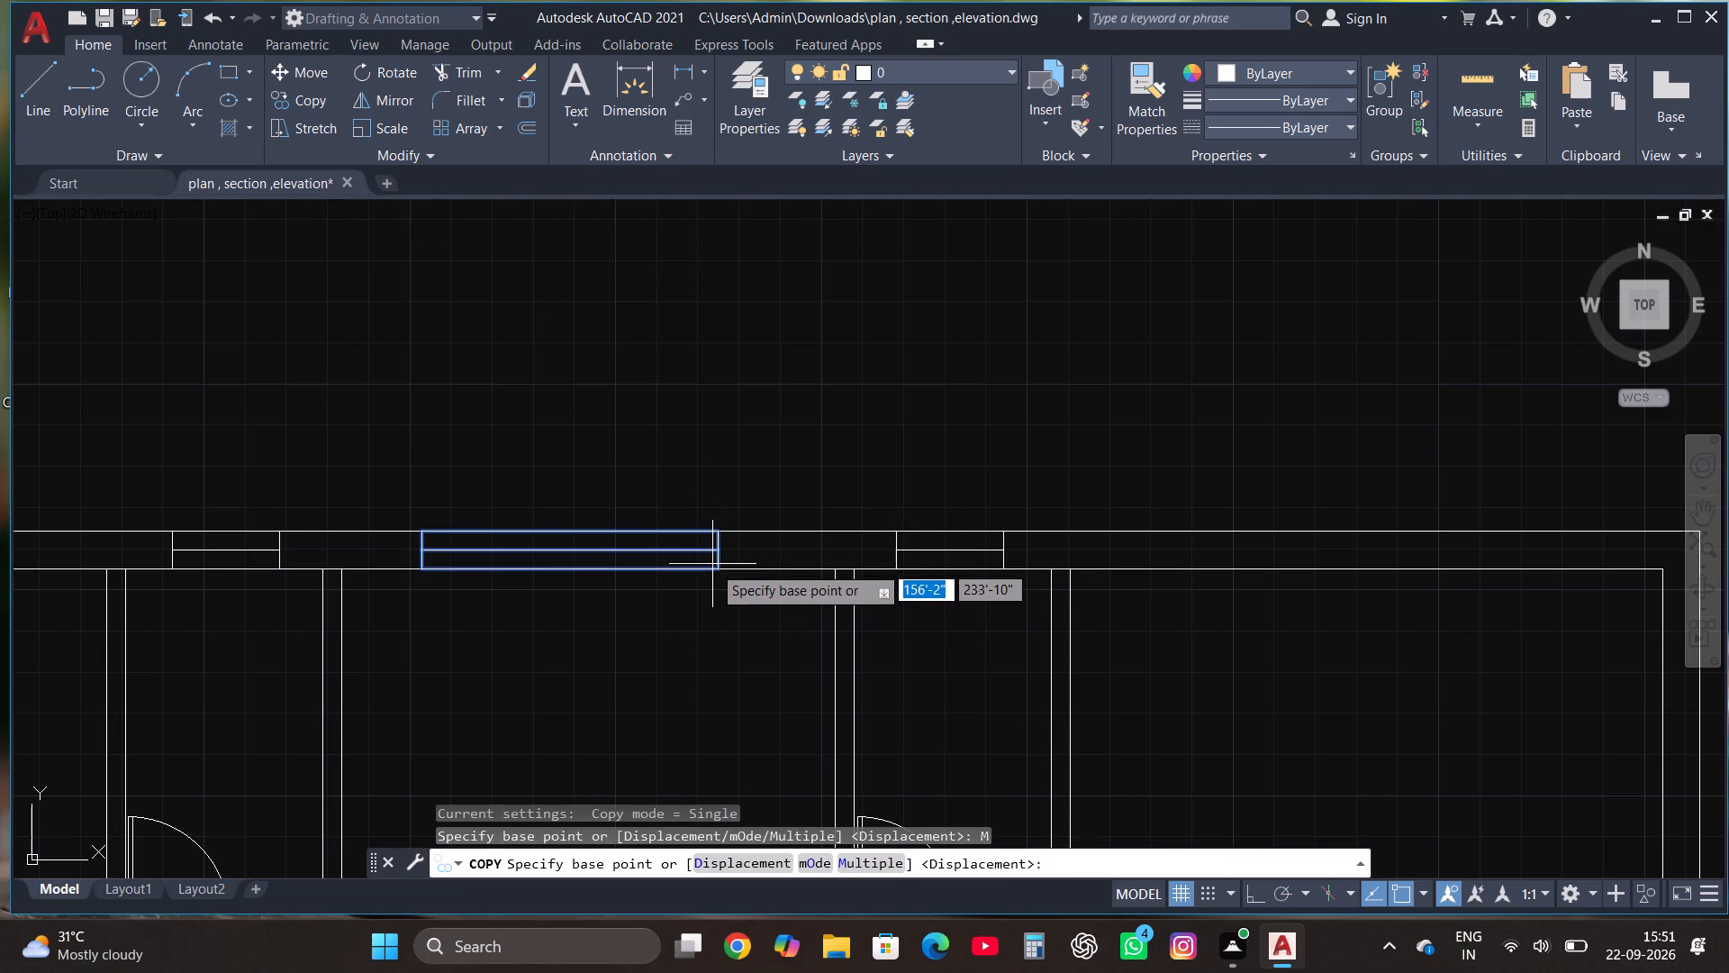
pyautogui.click(719, 568)
pyautogui.scroll(-3, 1118, 496)
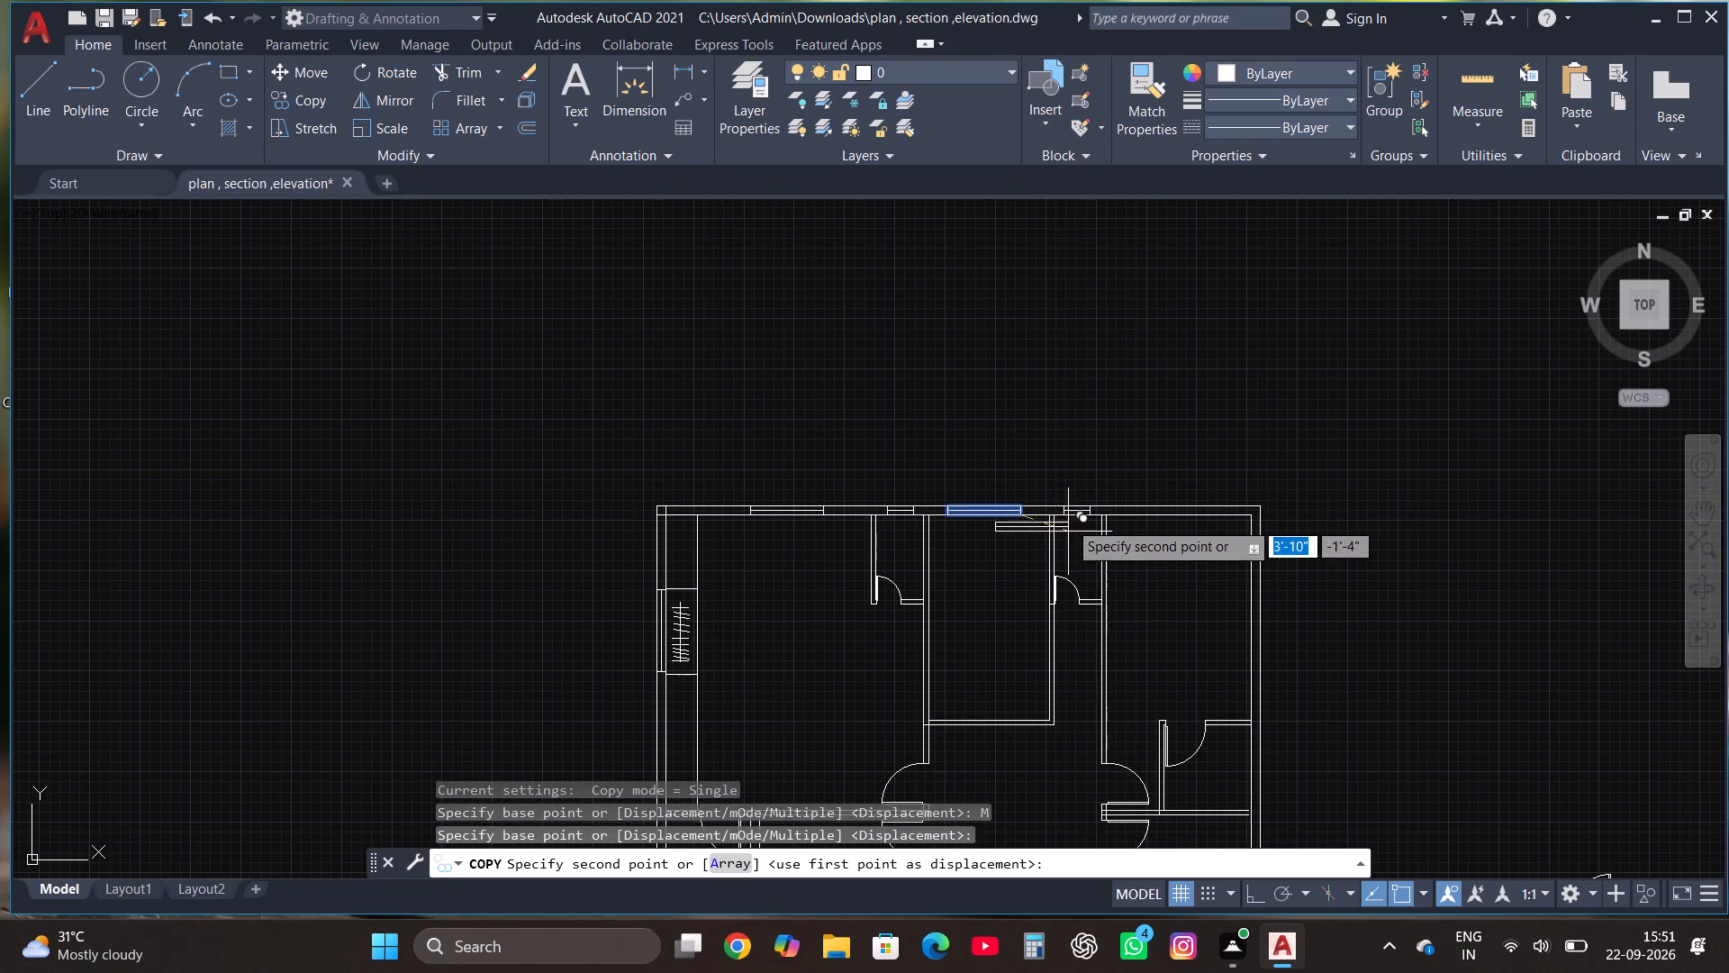
pyautogui.scroll(-1, 1061, 421)
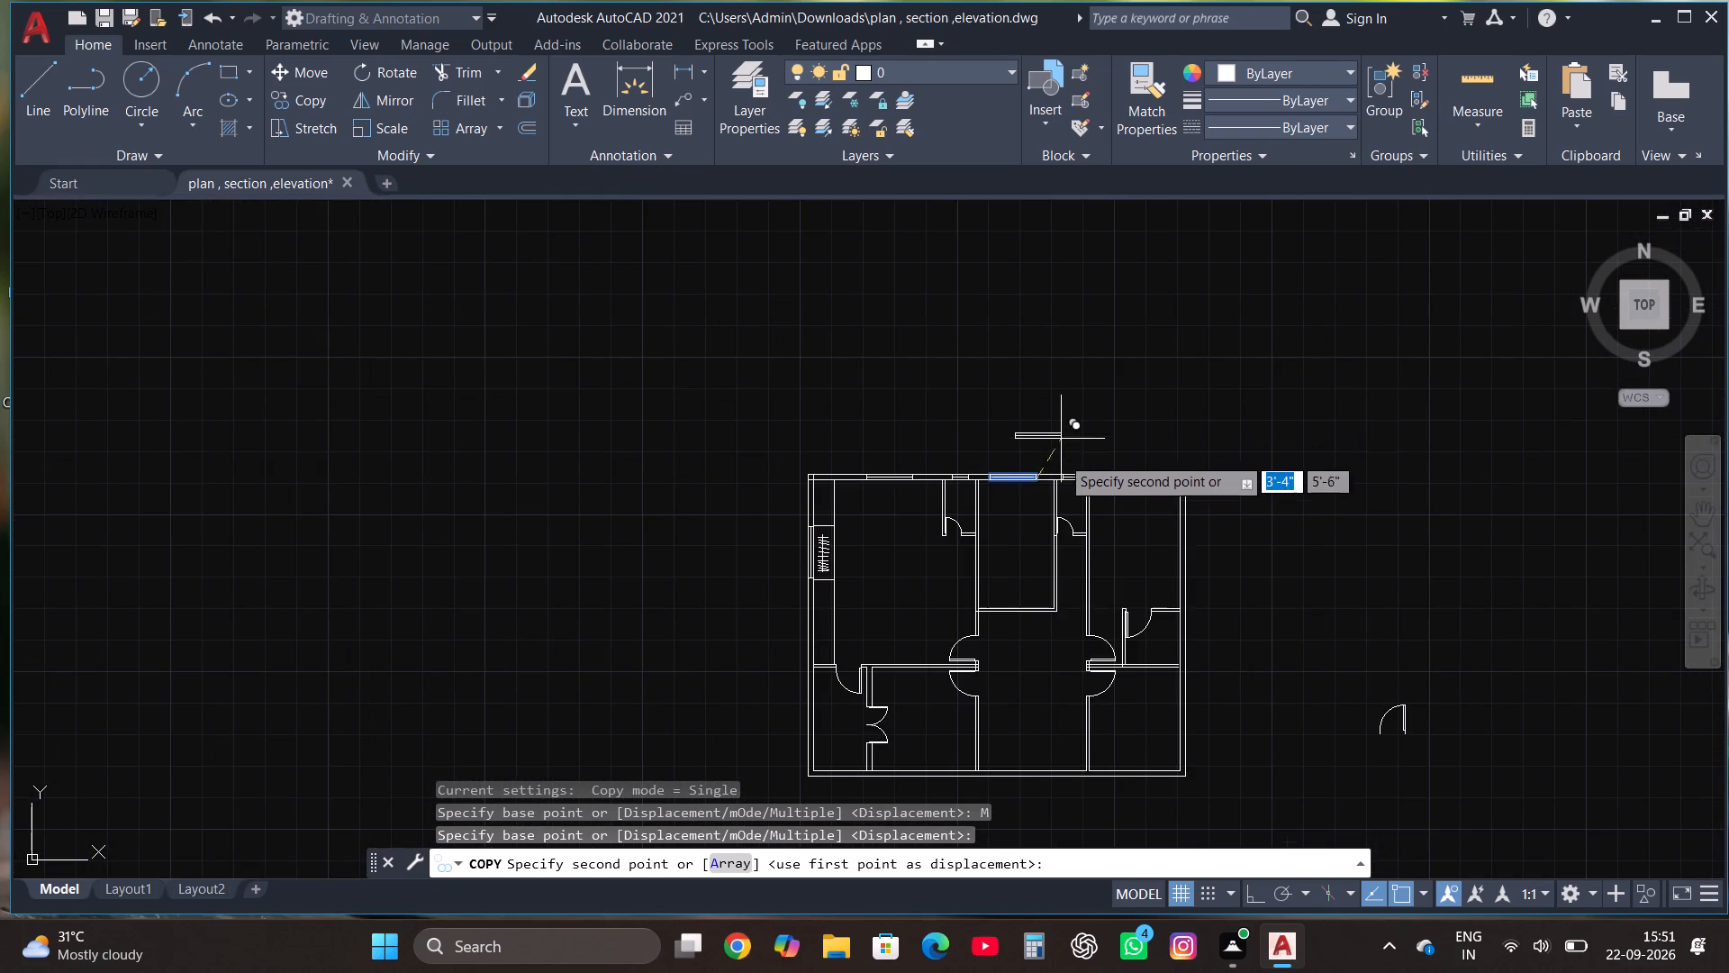
pyautogui.scroll(2, 932, 775)
pyautogui.scroll(-1, 941, 643)
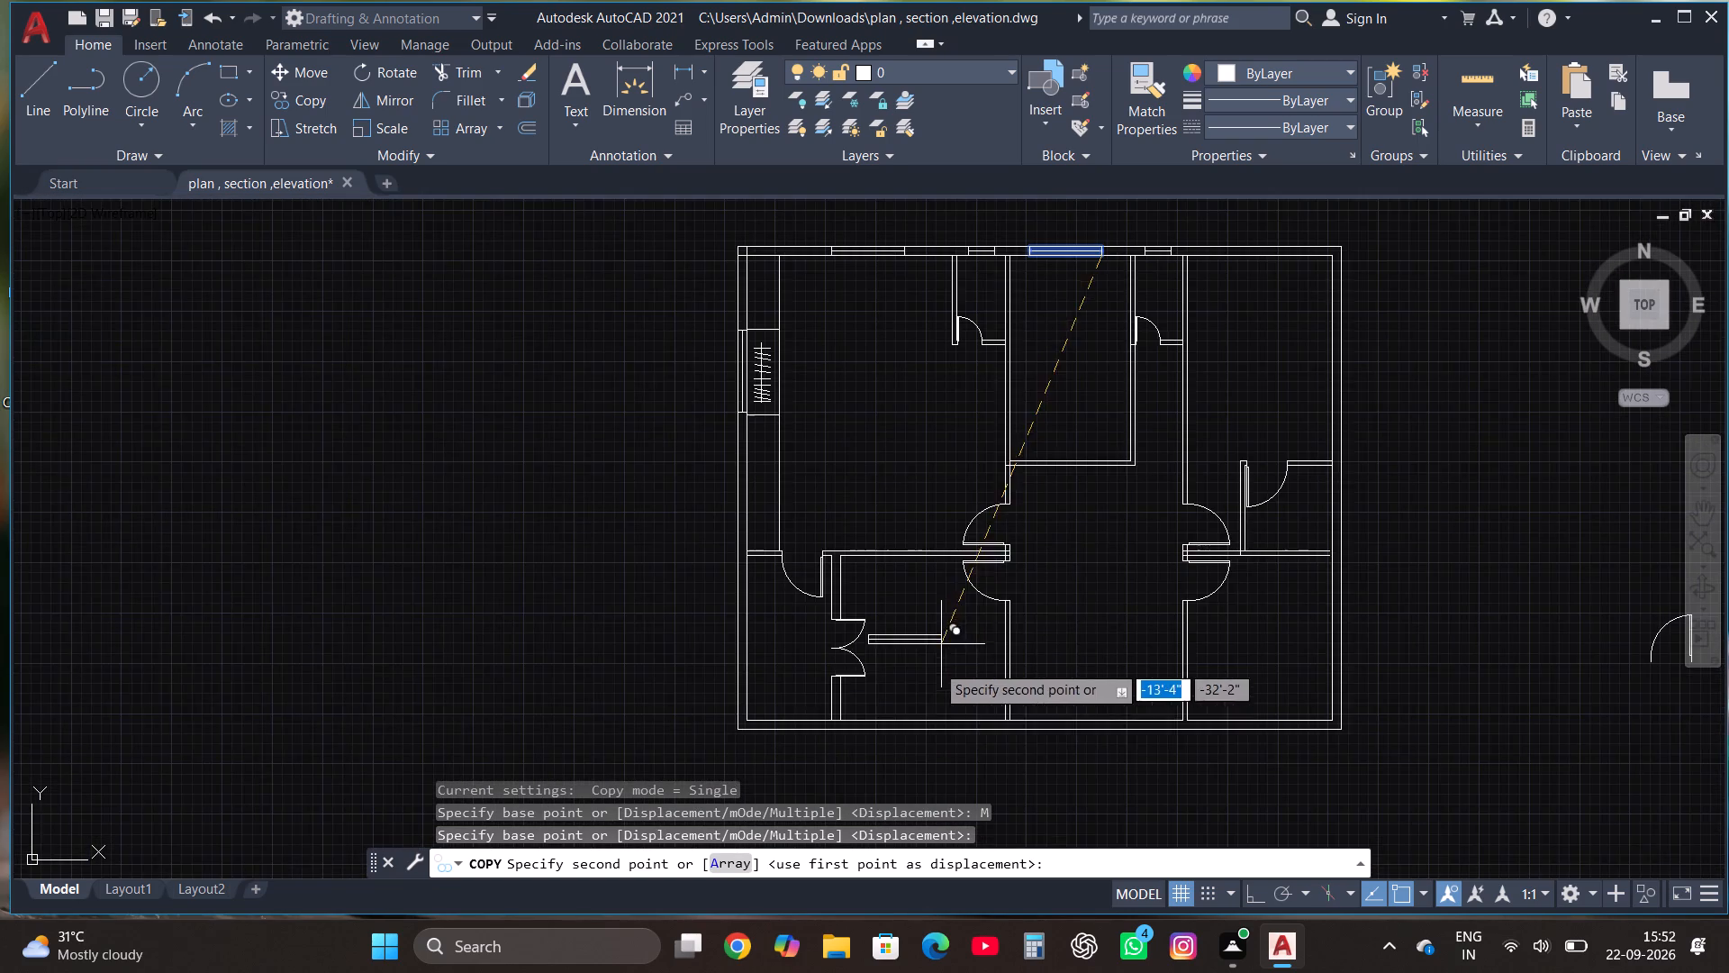
pyautogui.scroll(3, 940, 749)
pyautogui.scroll(2, 964, 669)
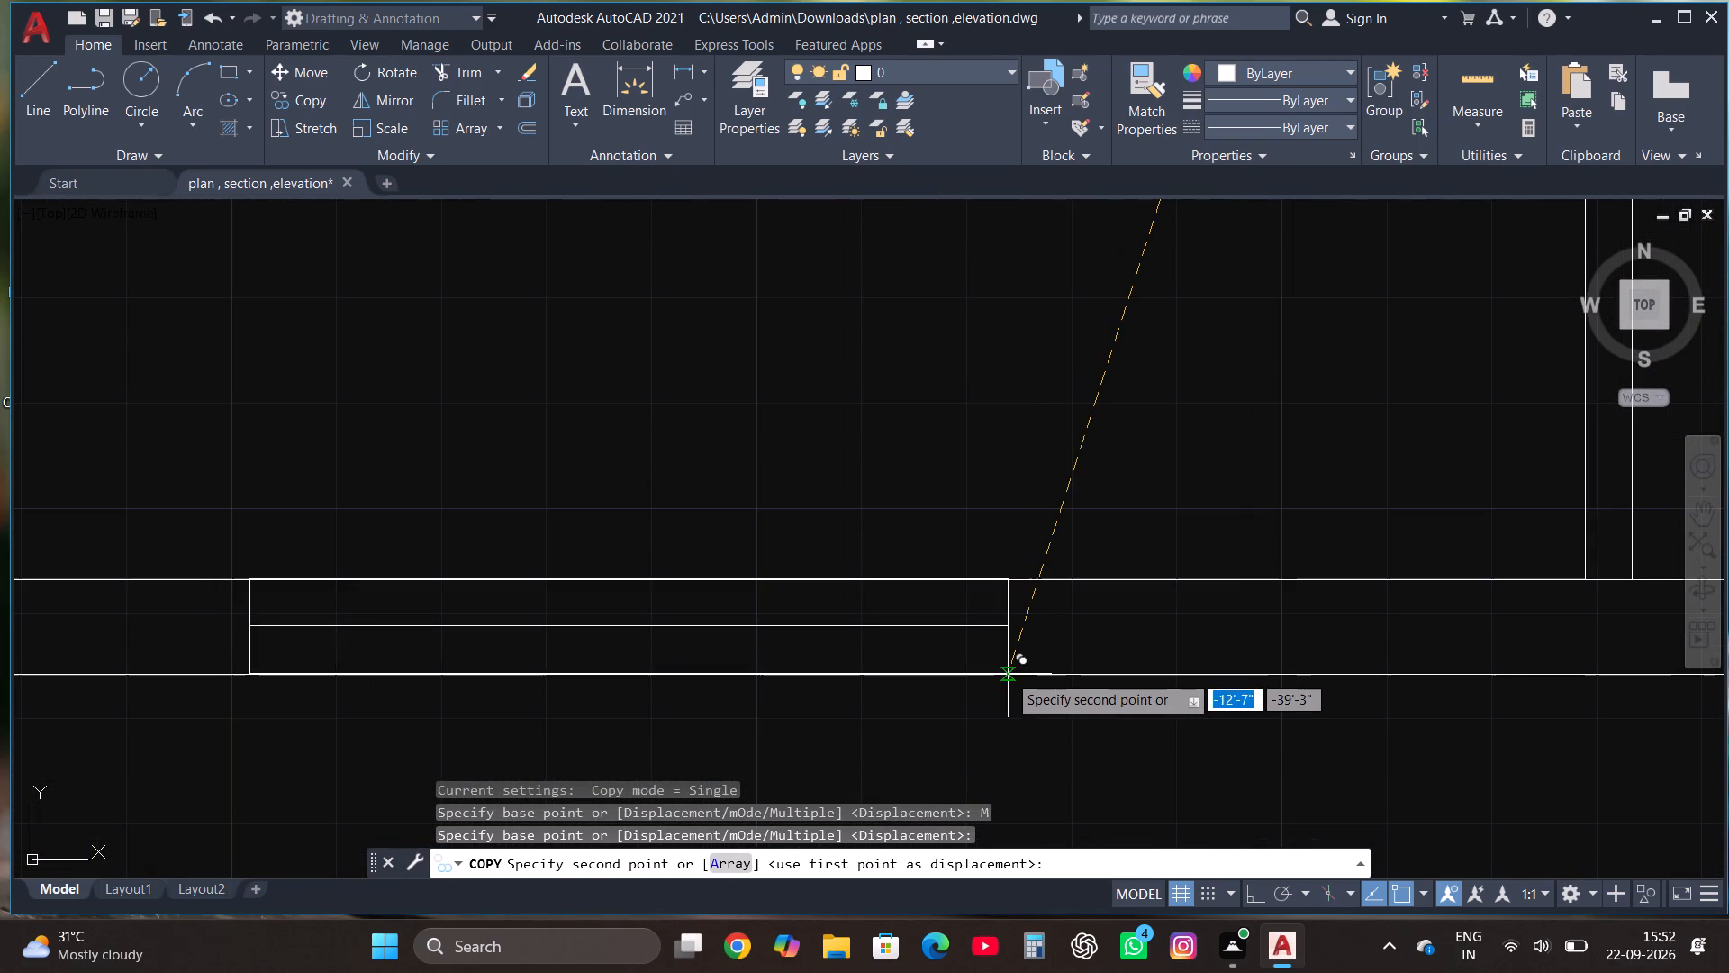
pyautogui.click(1008, 674)
# Place two more copies of the 6' window in the bottom outer wall, one in the middle room and one in the lower right room.
pyautogui.scroll(-3, 708, 602)
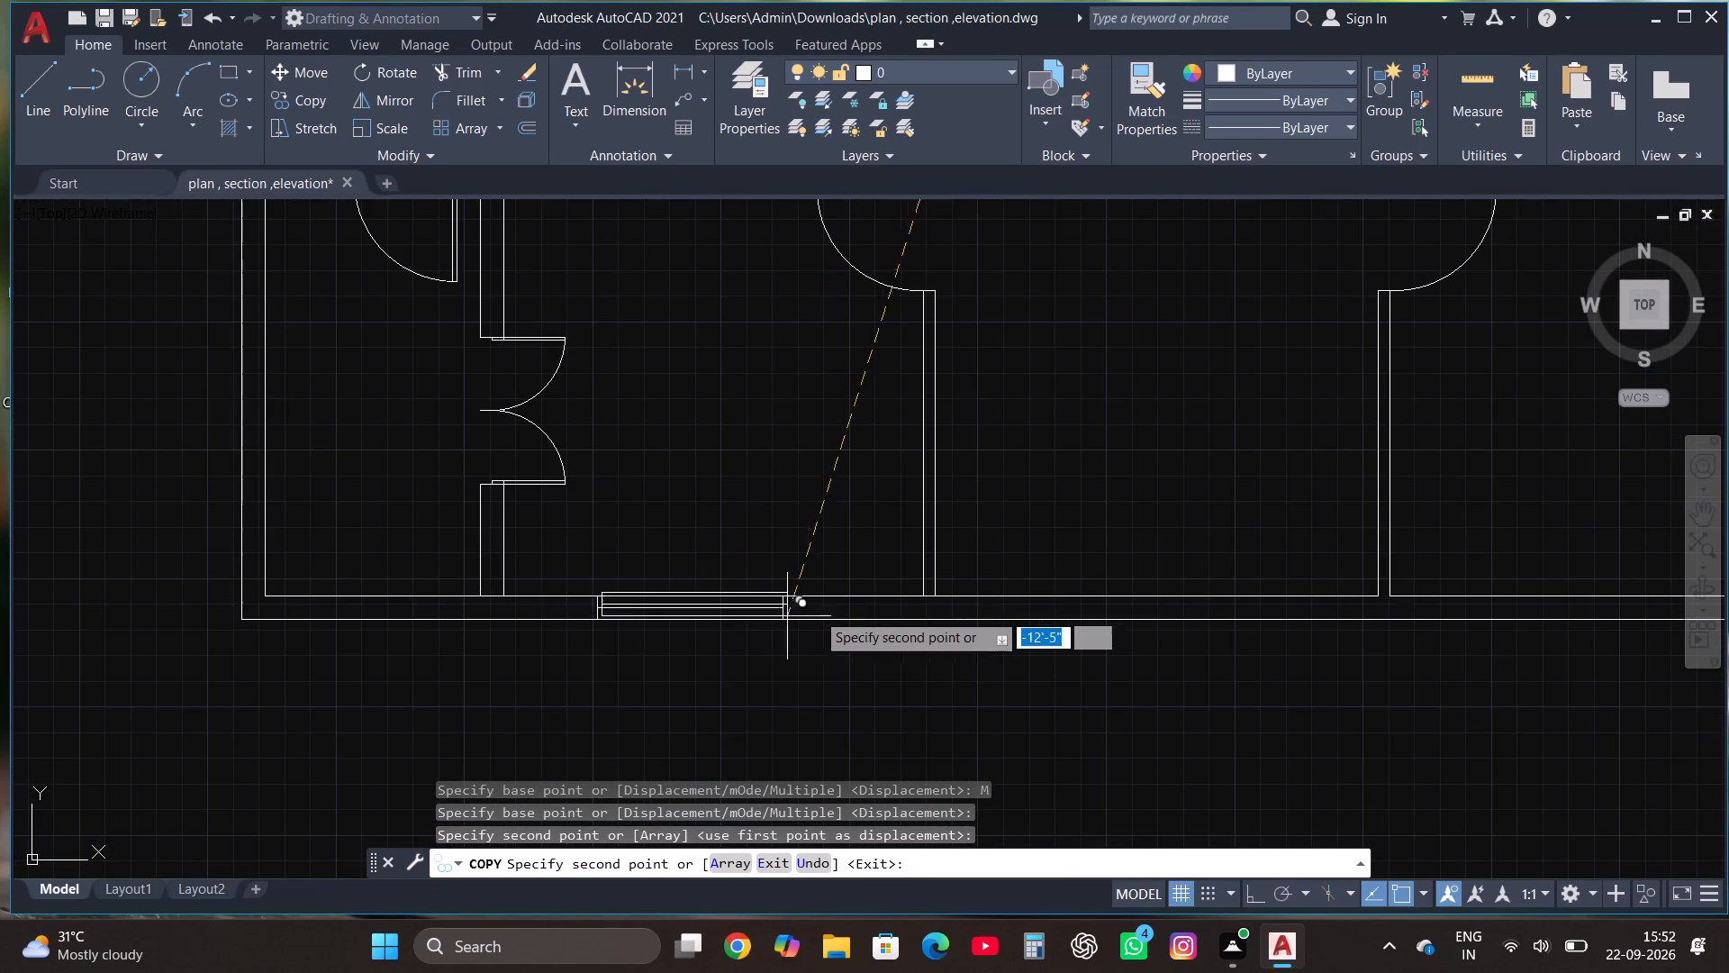
pyautogui.scroll(-1, 825, 612)
pyautogui.scroll(2, 1138, 618)
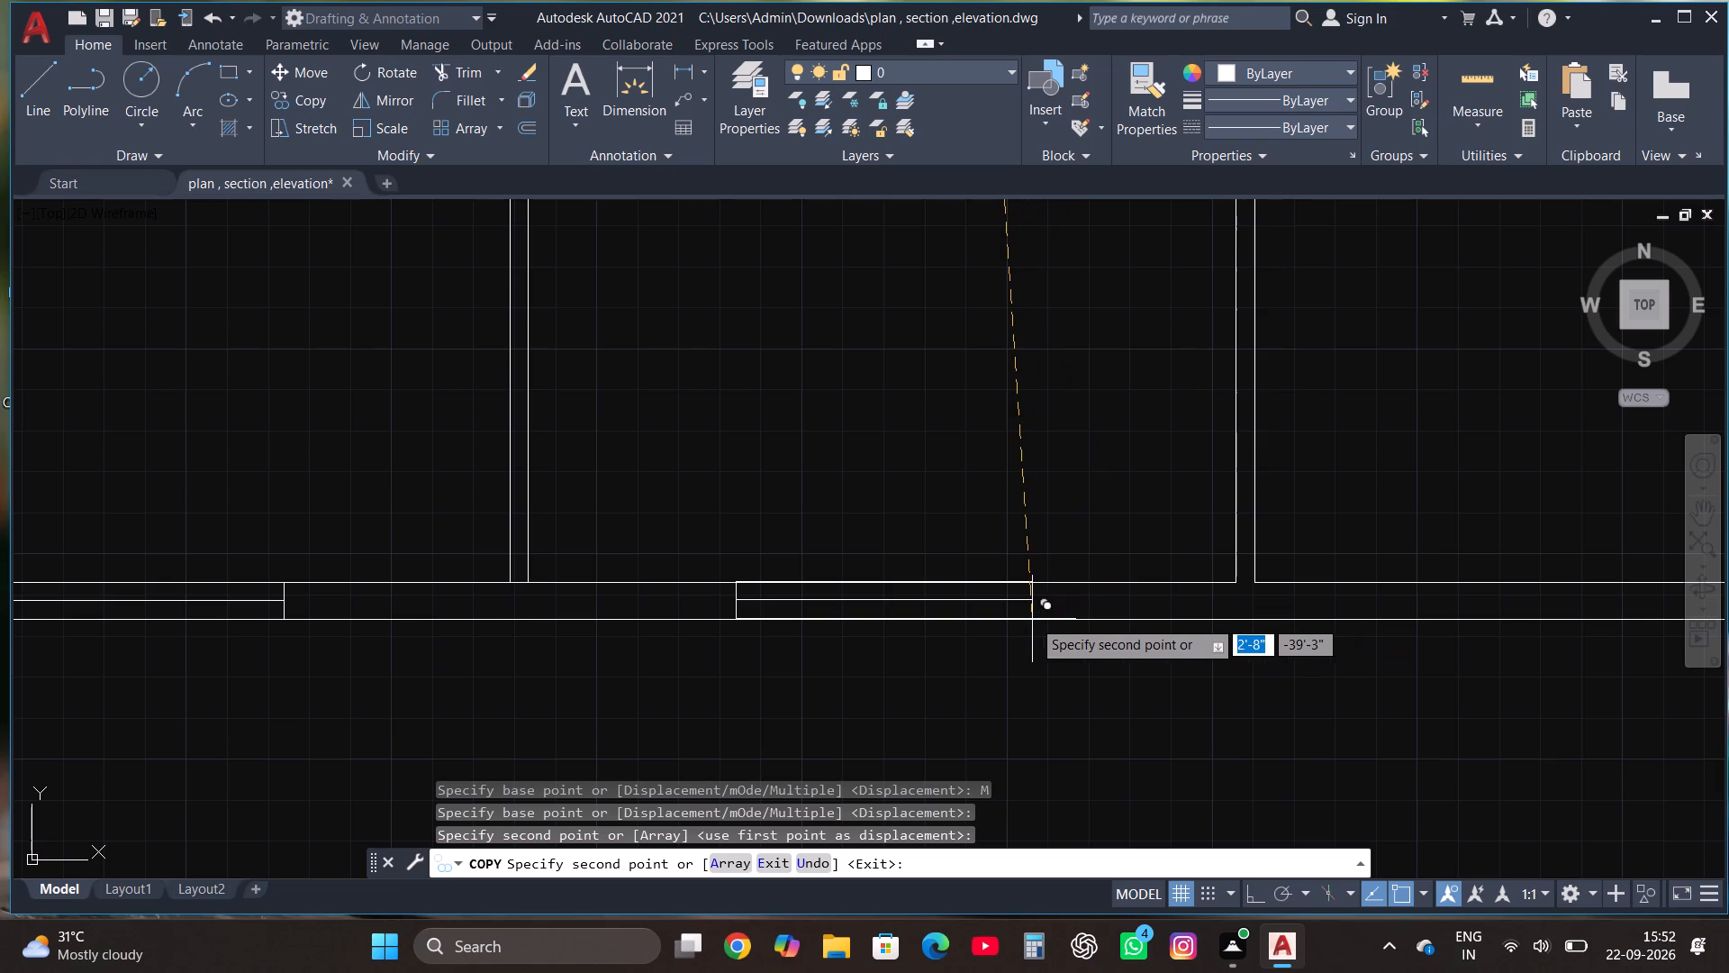
pyautogui.click(1025, 615)
pyautogui.scroll(-2, 912, 632)
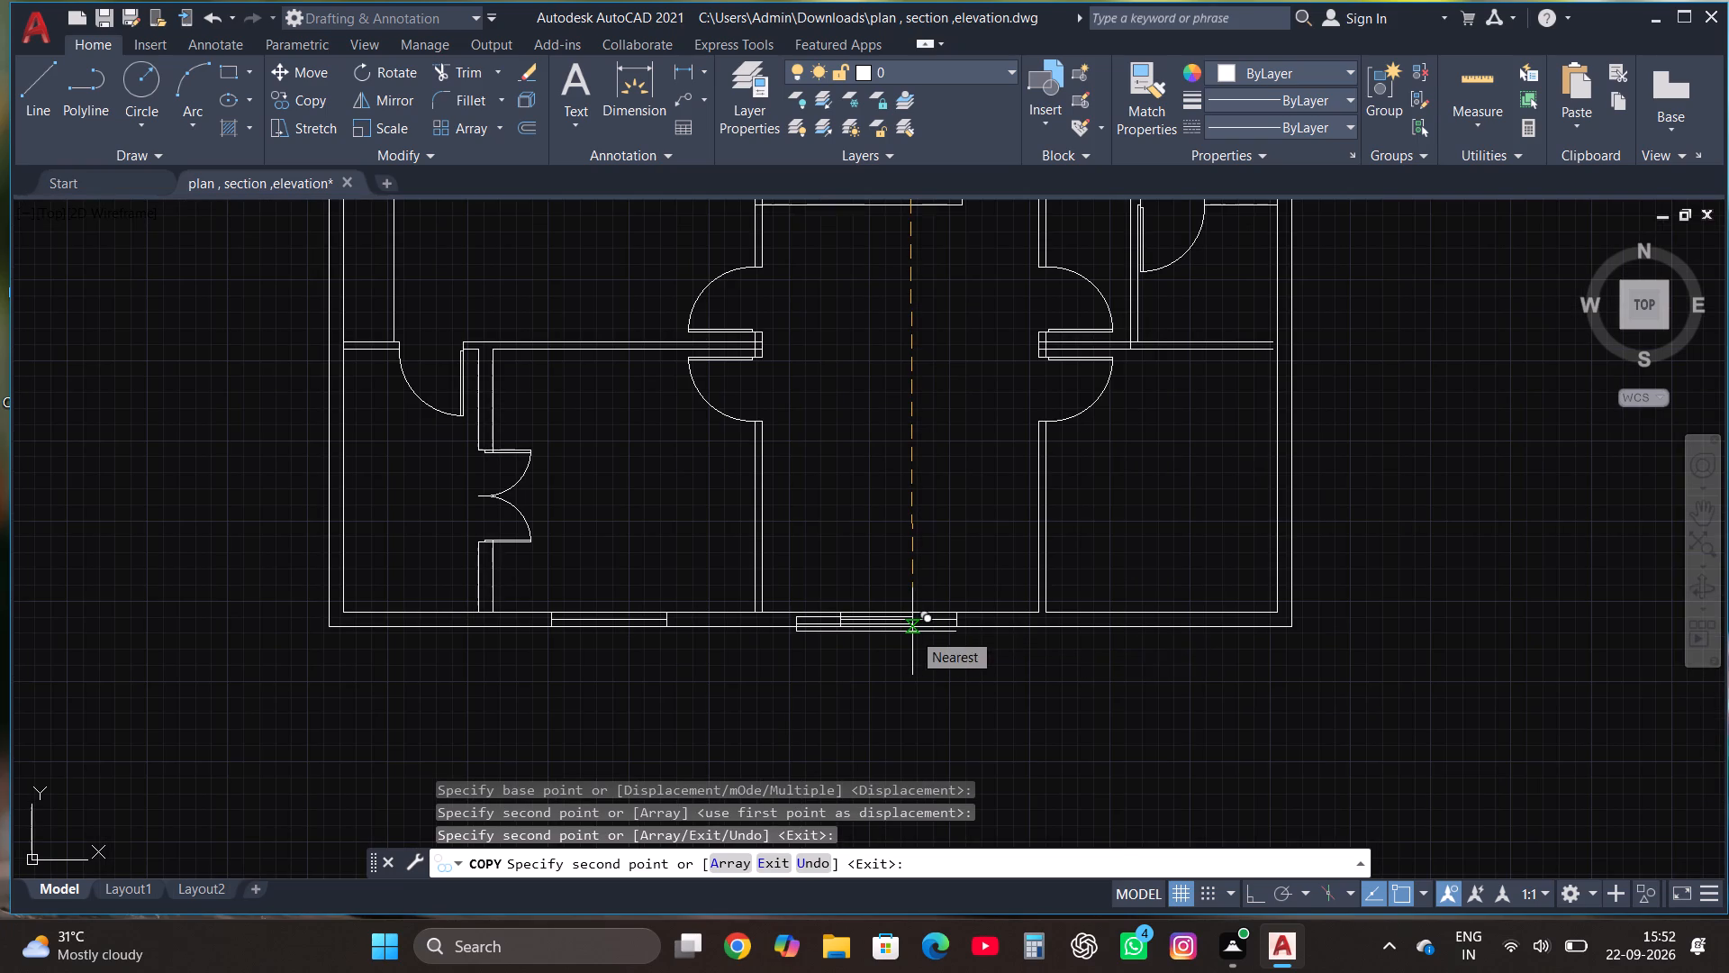
pyautogui.scroll(1, 1253, 616)
pyautogui.click(1218, 636)
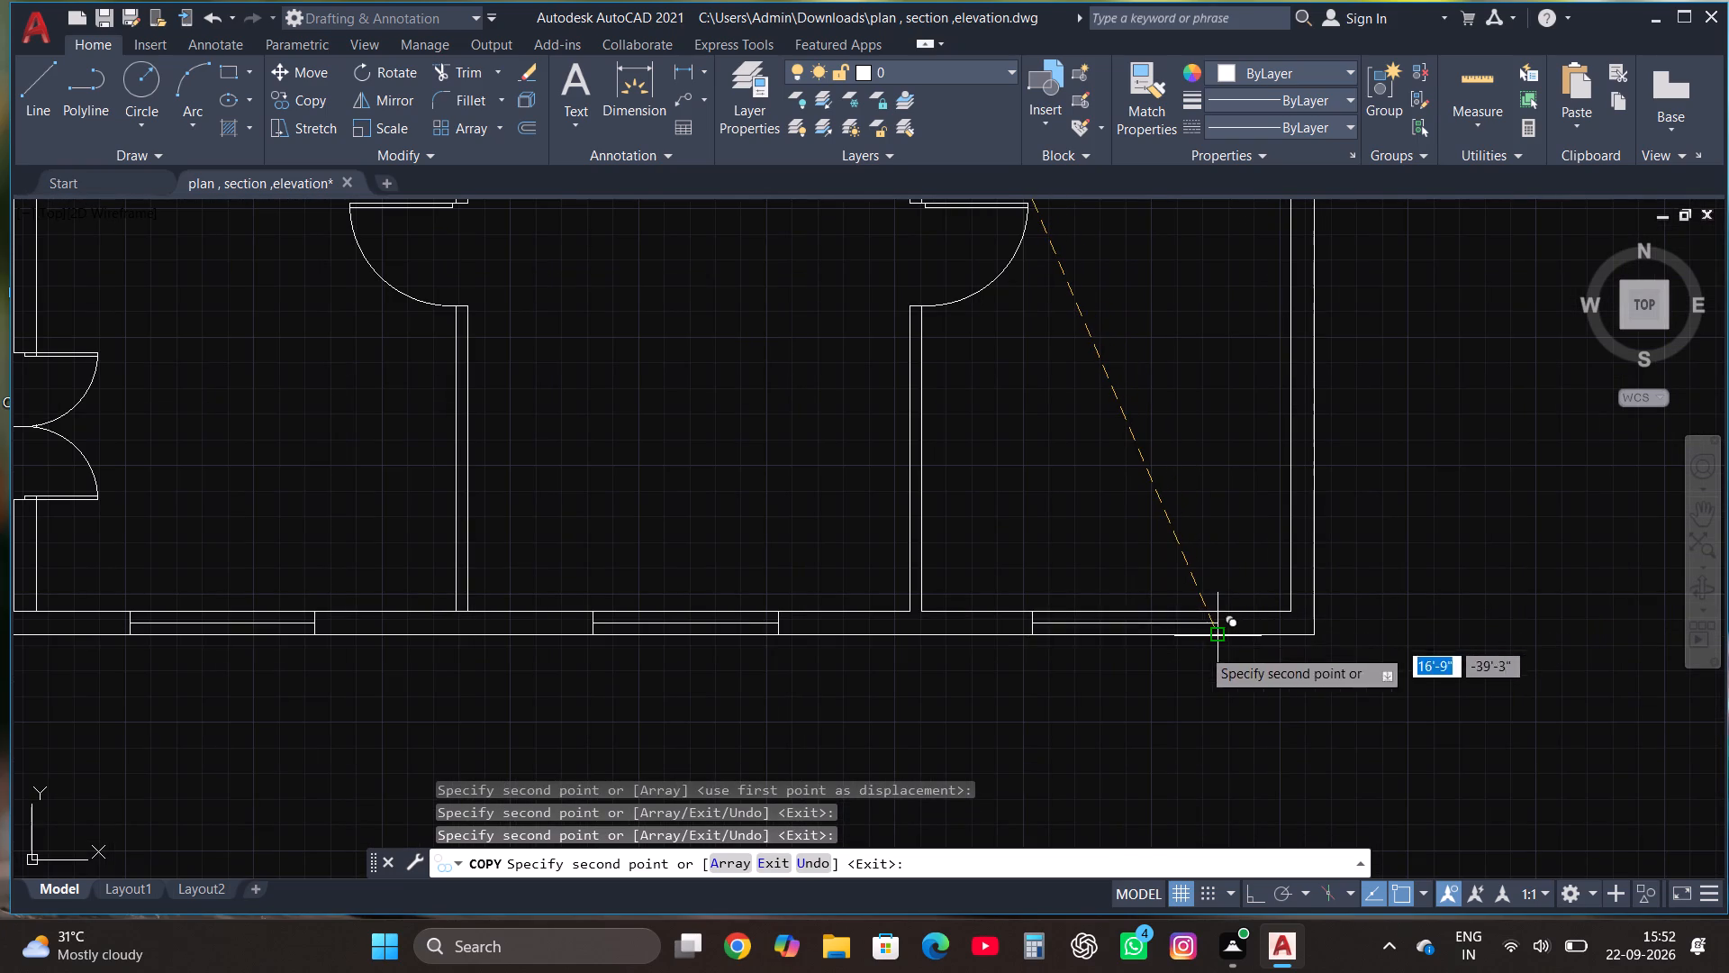
# Place a spare copy of the 6' window outside the plan, beyond the right outer wall, and end the copying.
pyautogui.scroll(-1, 1154, 710)
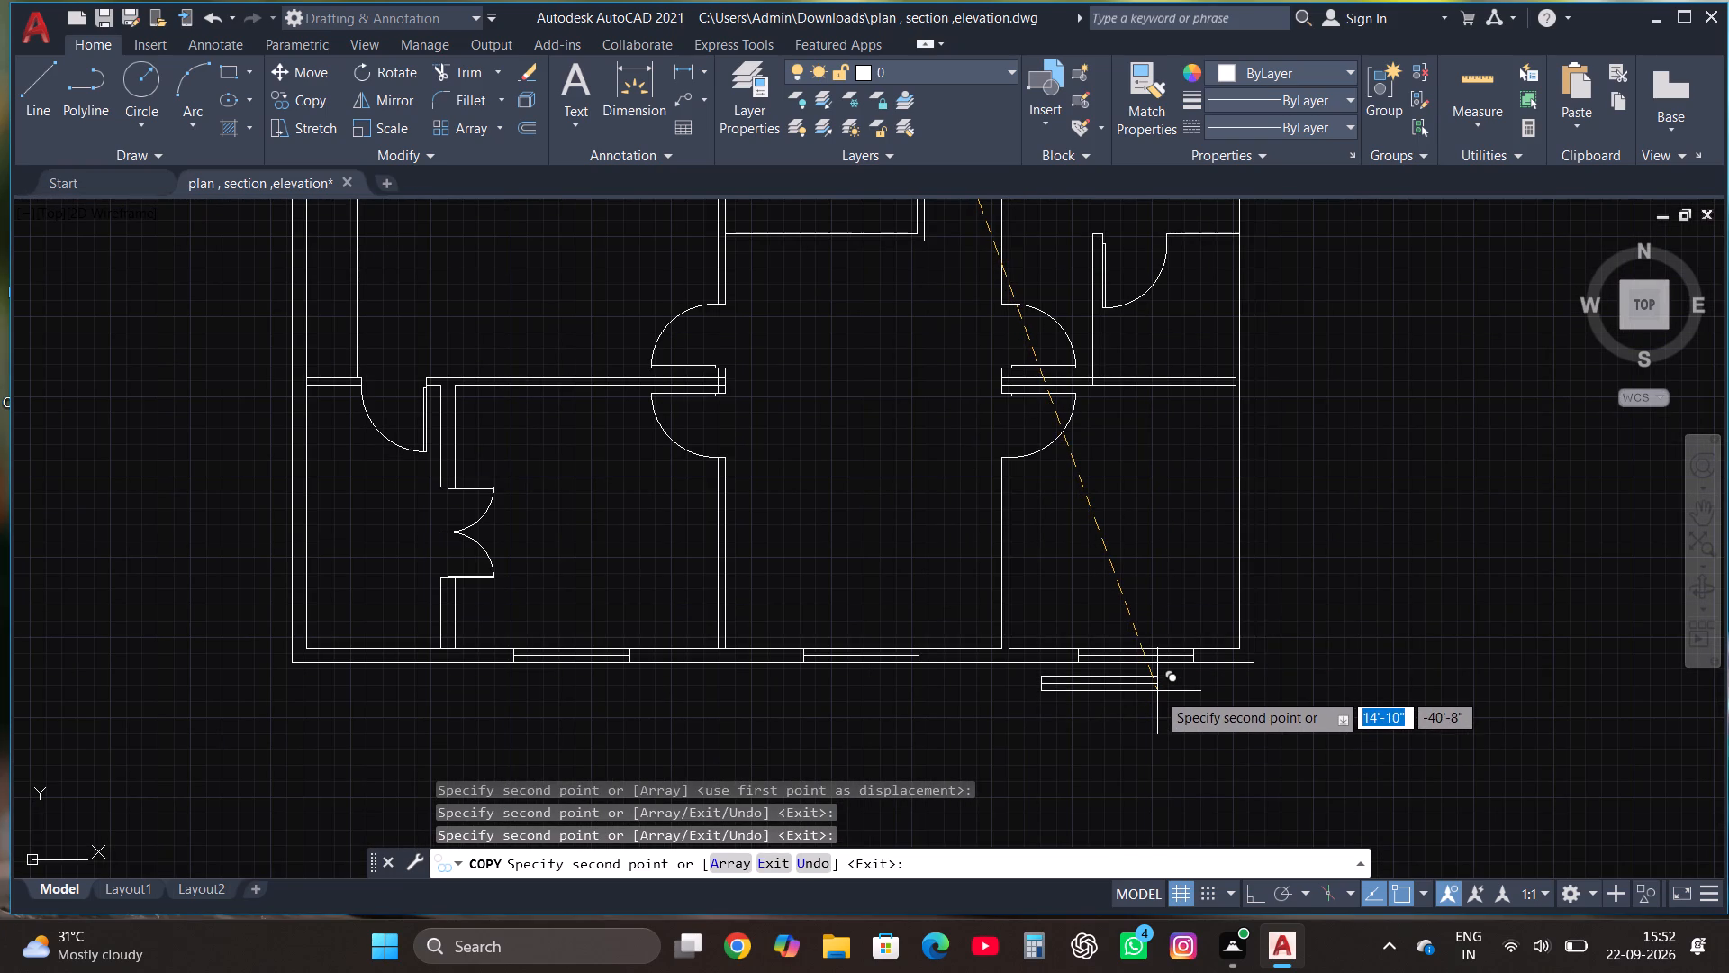
pyautogui.scroll(-1, 1157, 693)
pyautogui.click(1444, 505)
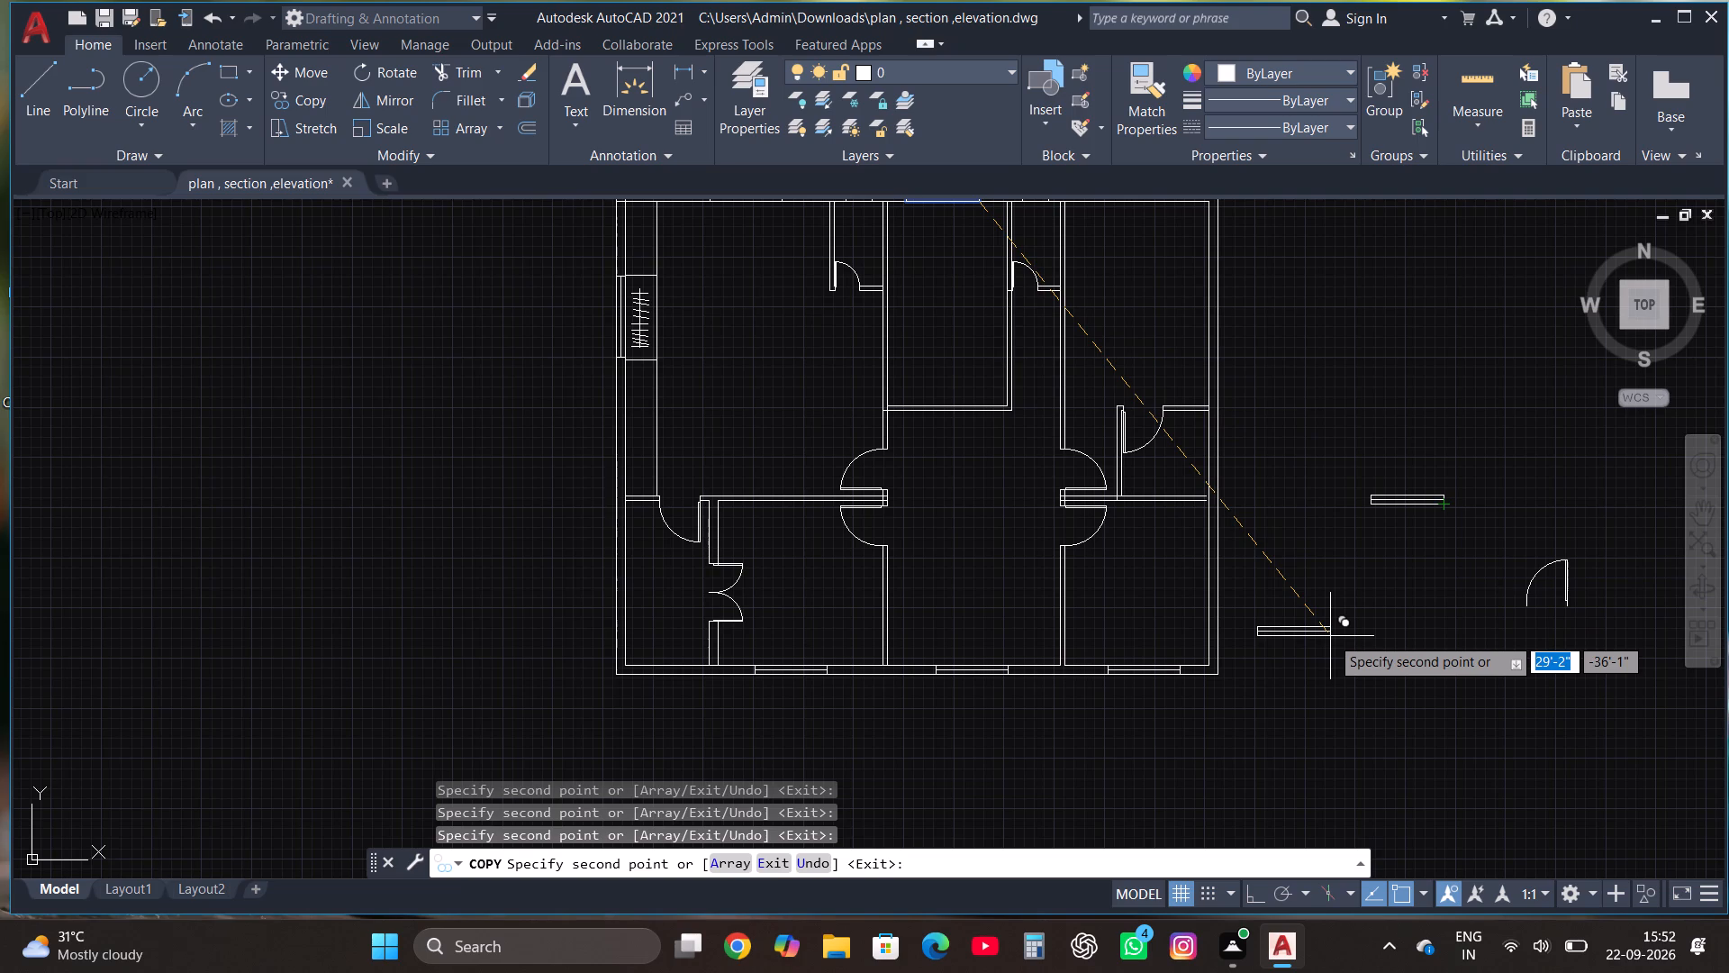
pyautogui.press('Escape')
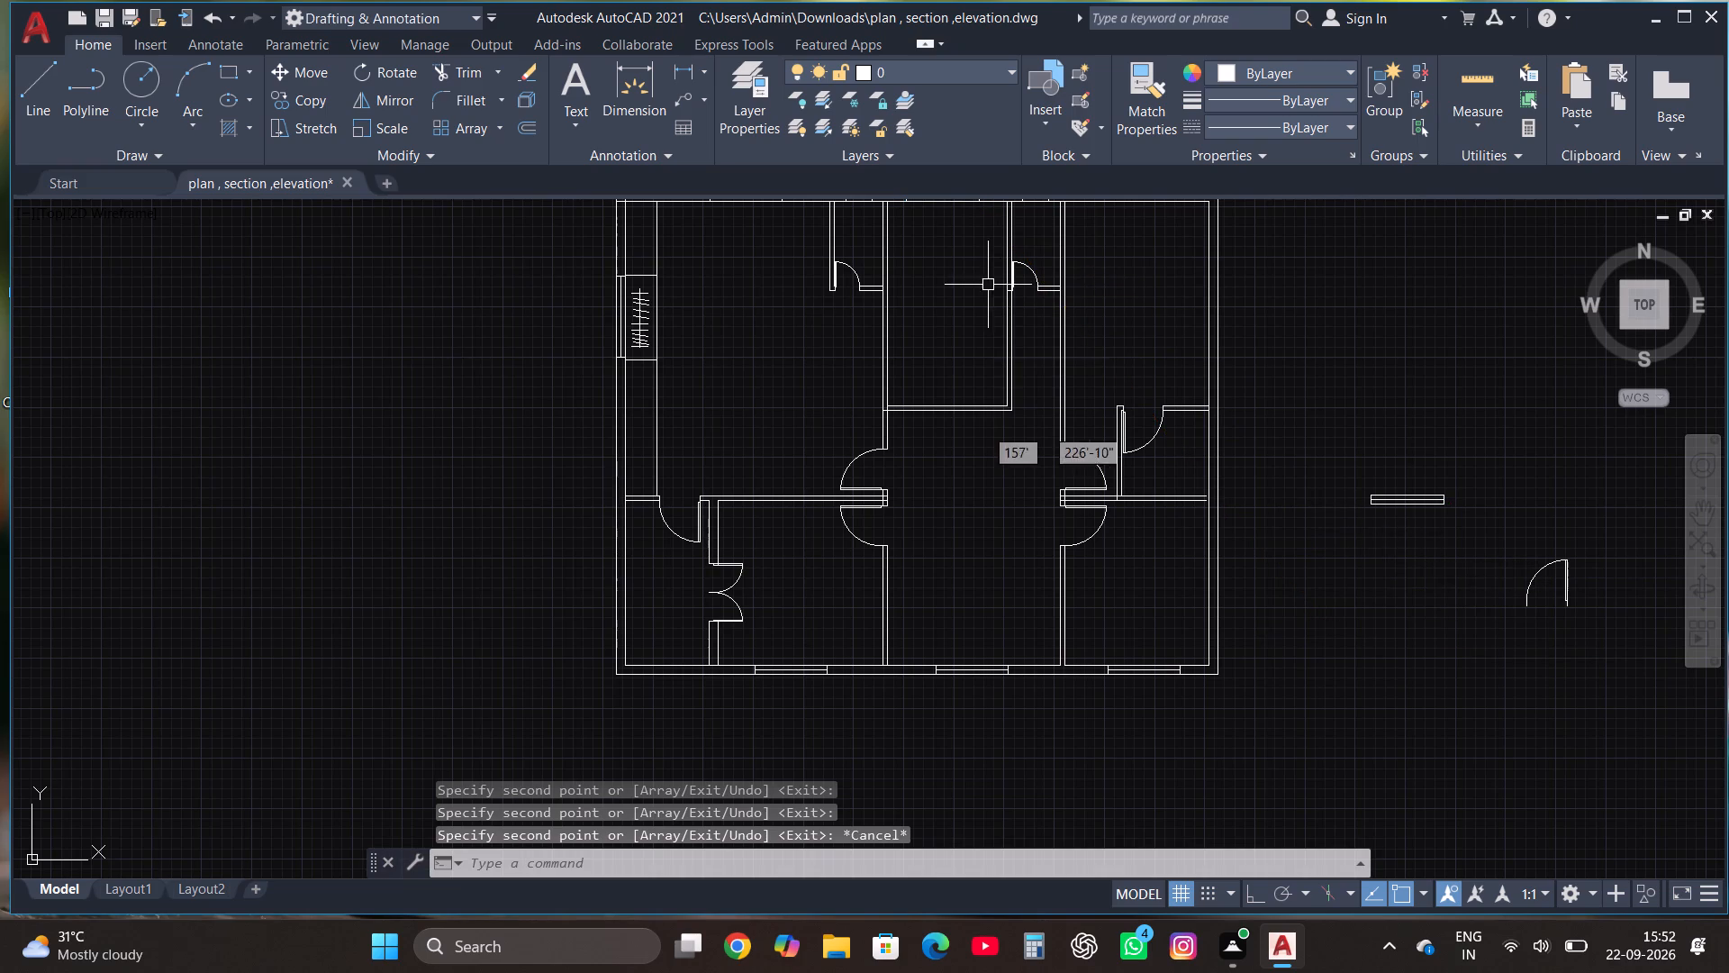
# Copy the small window between the first pair of upper partitions to the empty area below the spare 6' window.
pyautogui.scroll(-2, 984, 446)
pyautogui.scroll(4, 995, 297)
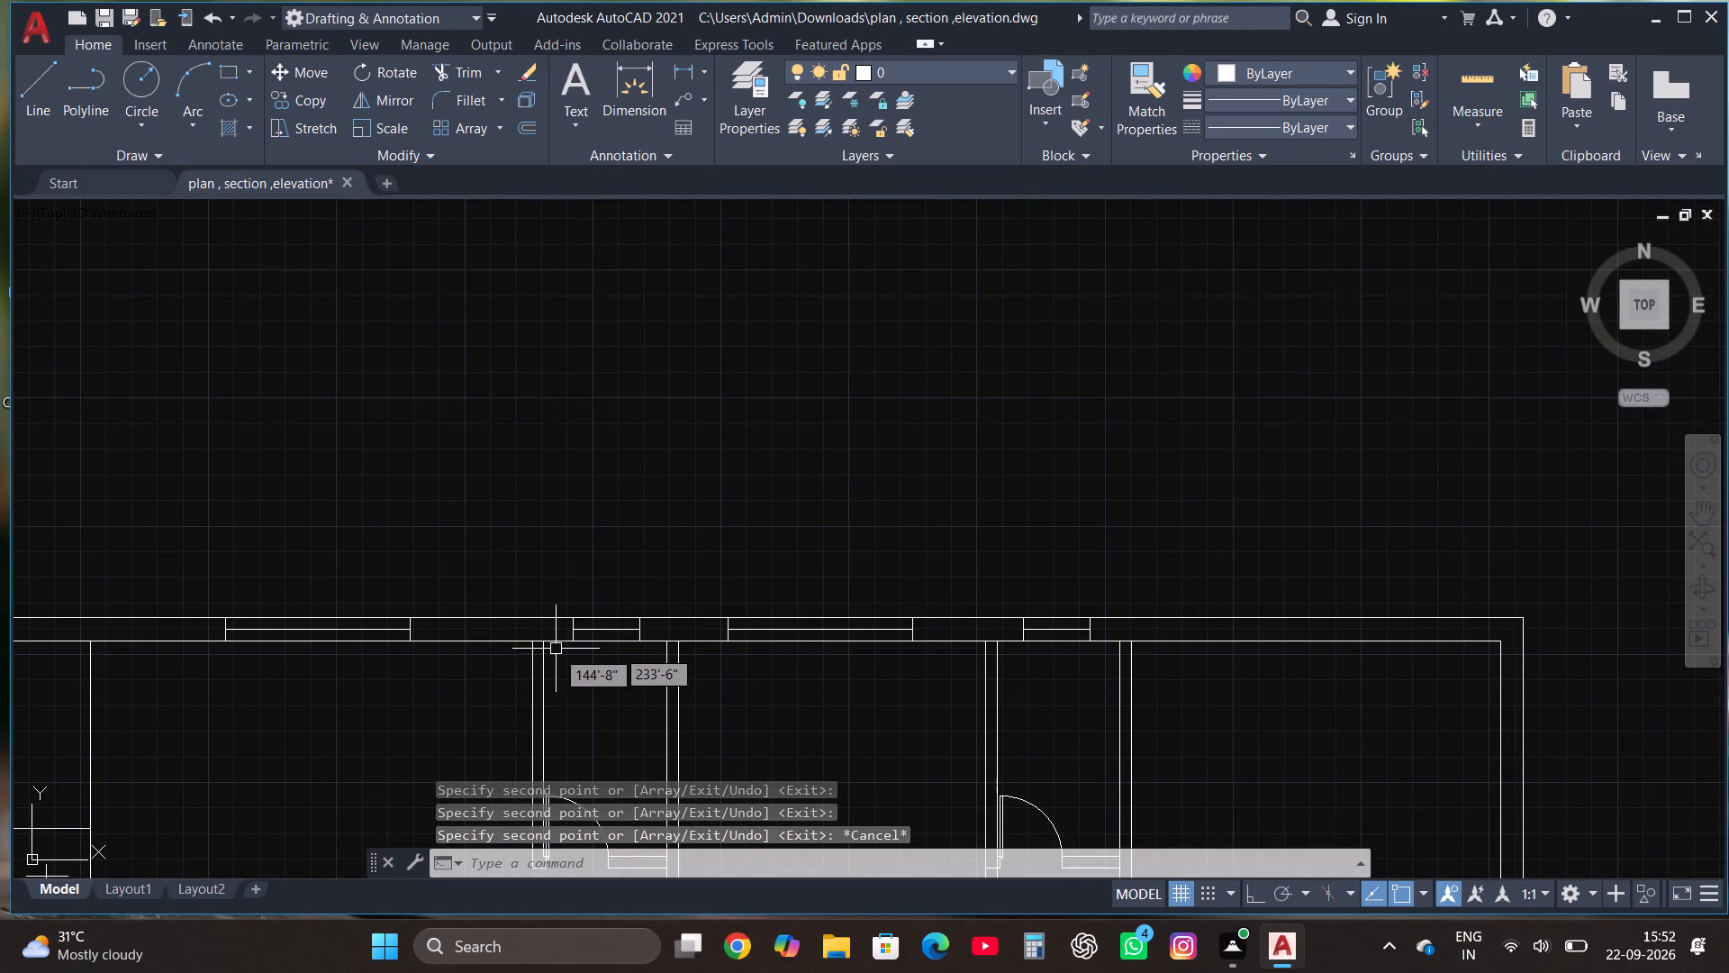
pyautogui.click(554, 658)
pyautogui.click(647, 569)
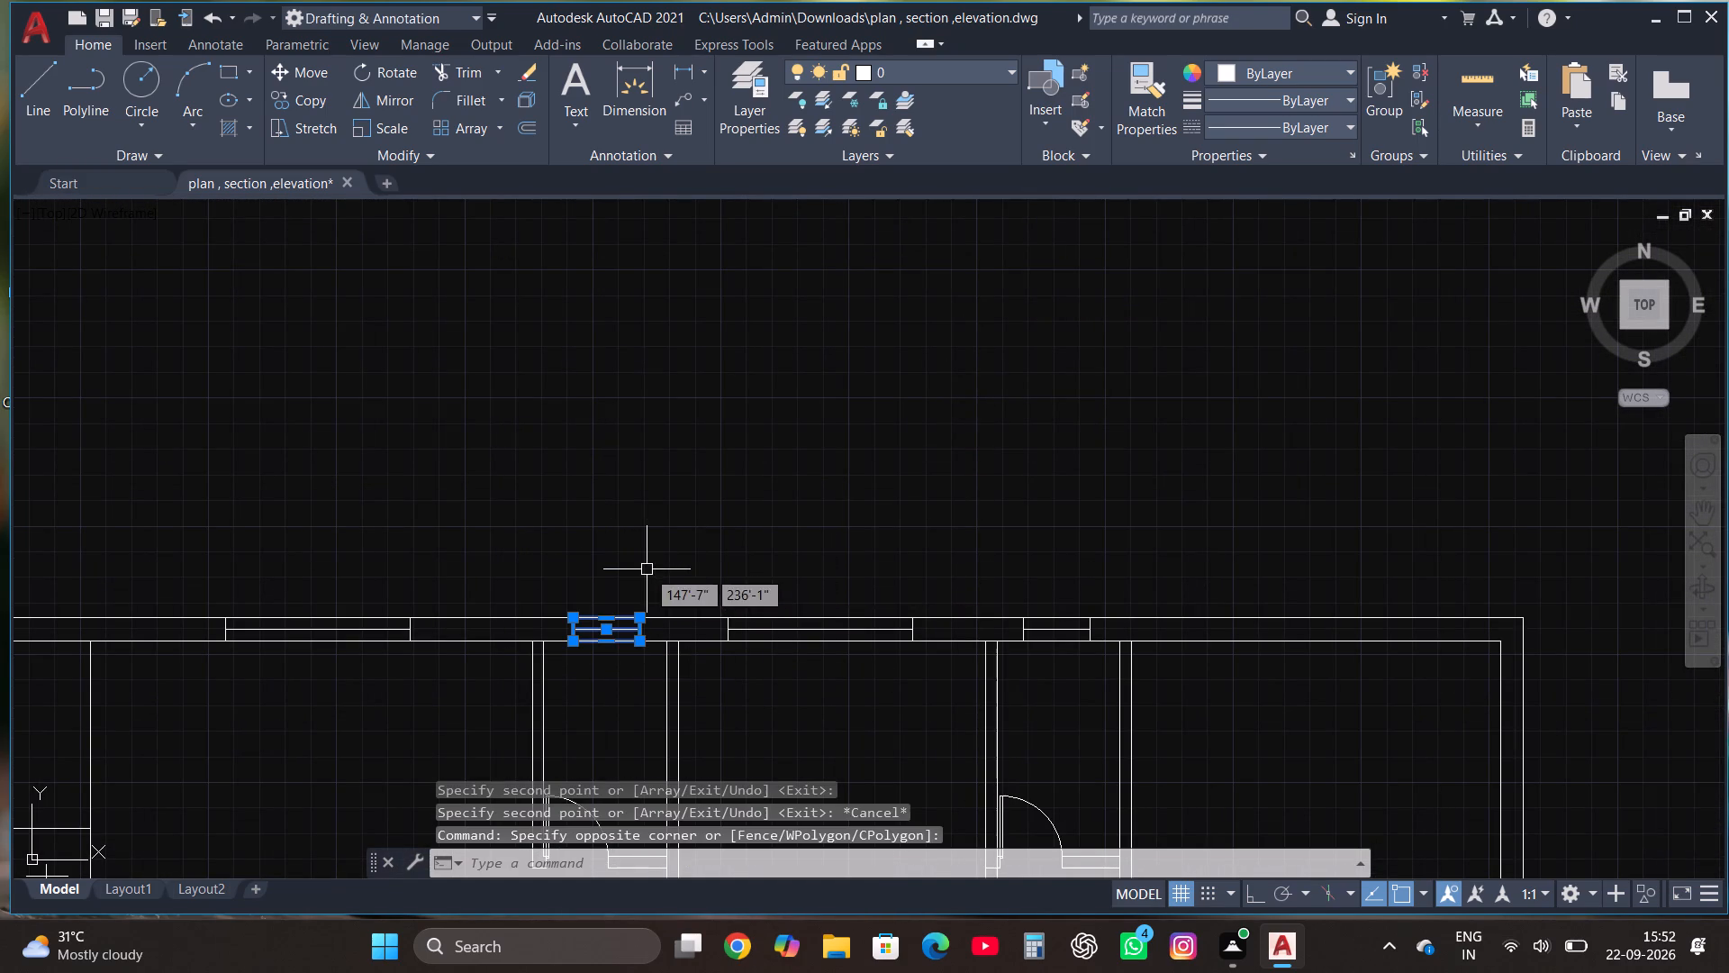
pyautogui.click(289, 98)
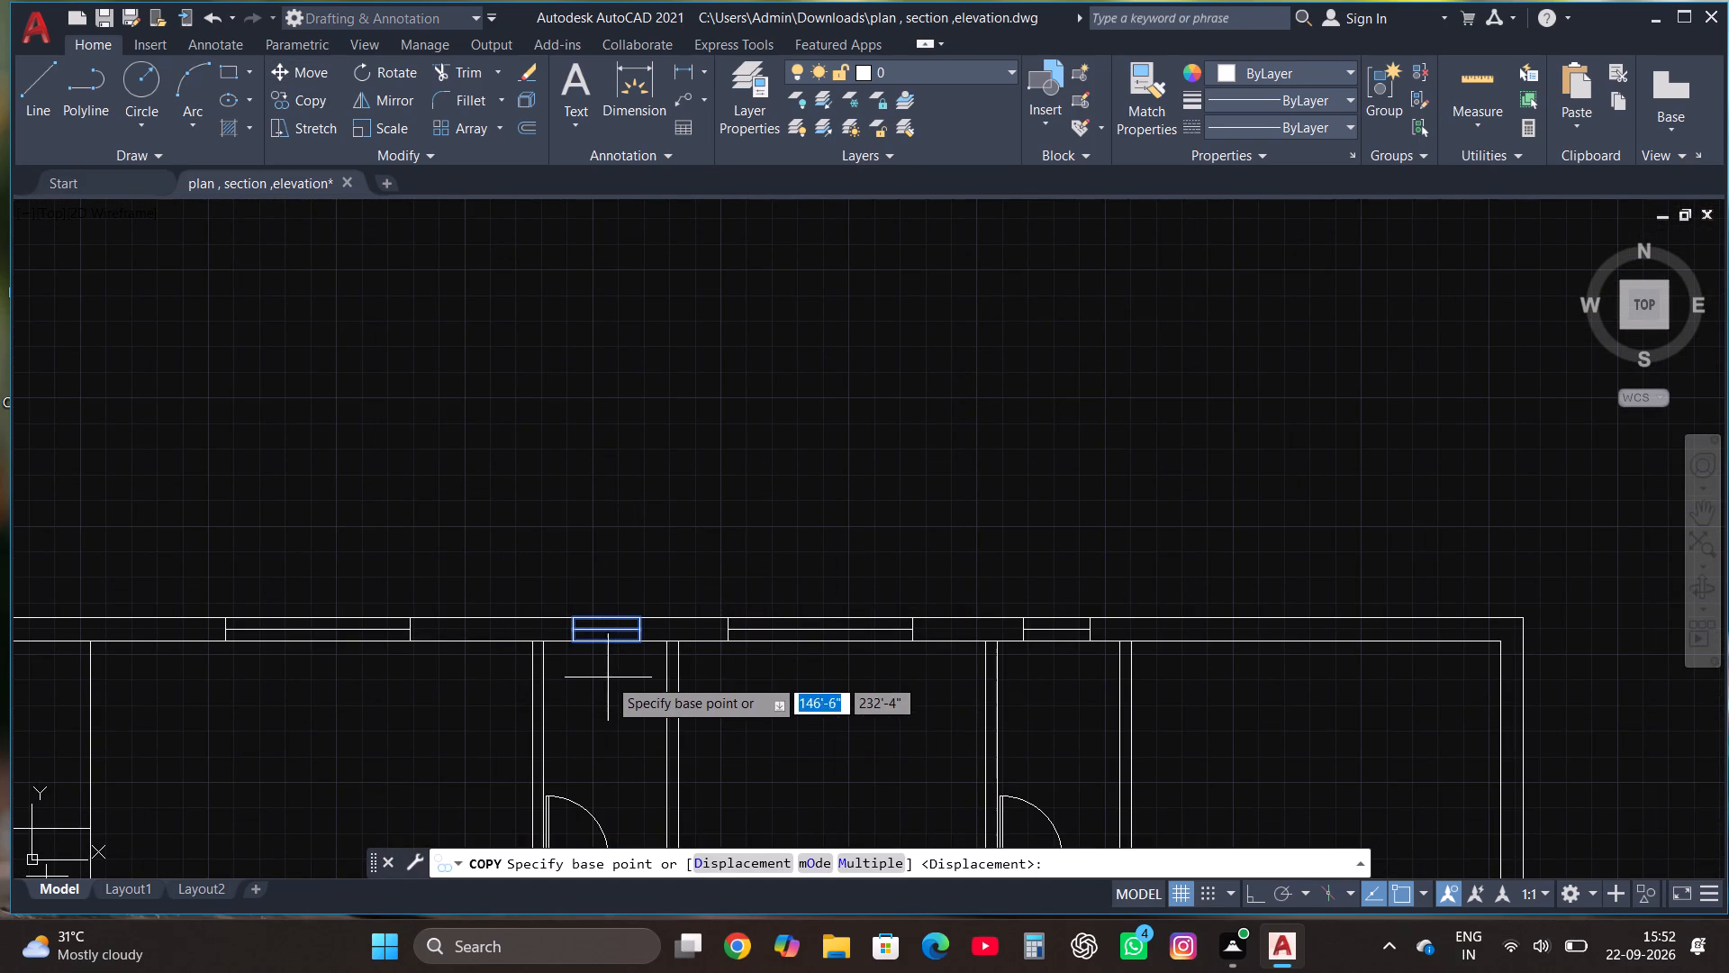
pyautogui.click(593, 623)
pyautogui.scroll(-4, 593, 395)
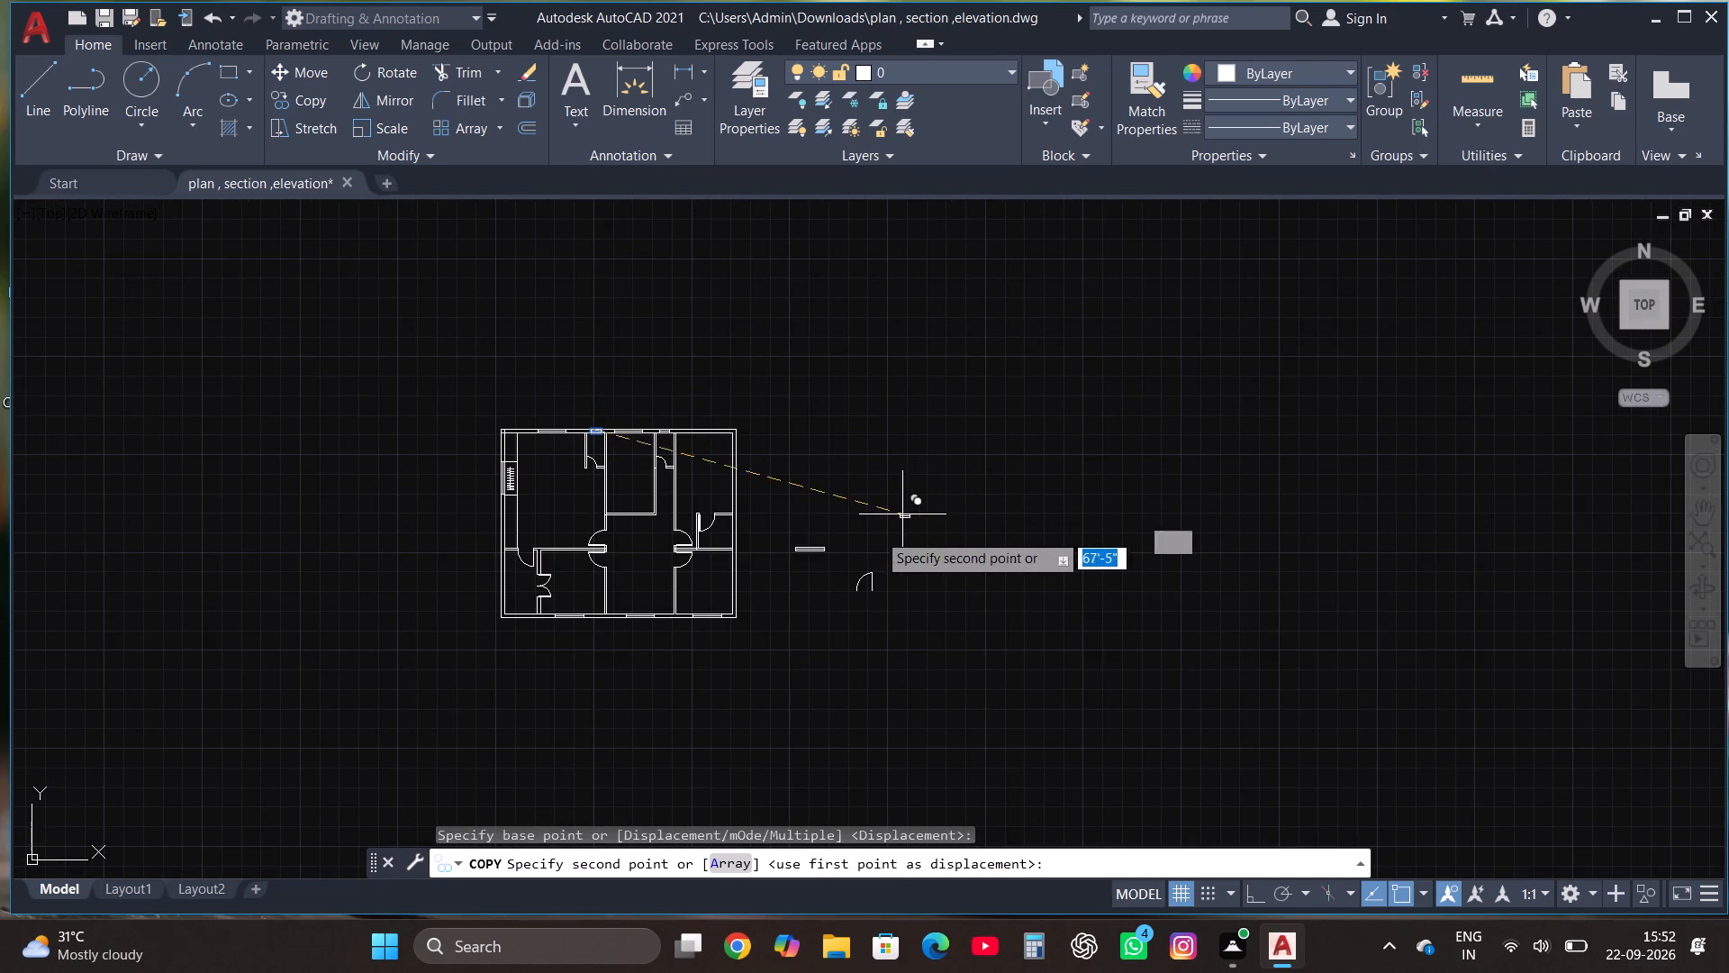
pyautogui.scroll(3, 800, 579)
pyautogui.click(731, 634)
# Rotate the spare small window 270° with Ortho on so that it stands vertically.
pyautogui.click(673, 702)
pyautogui.click(819, 576)
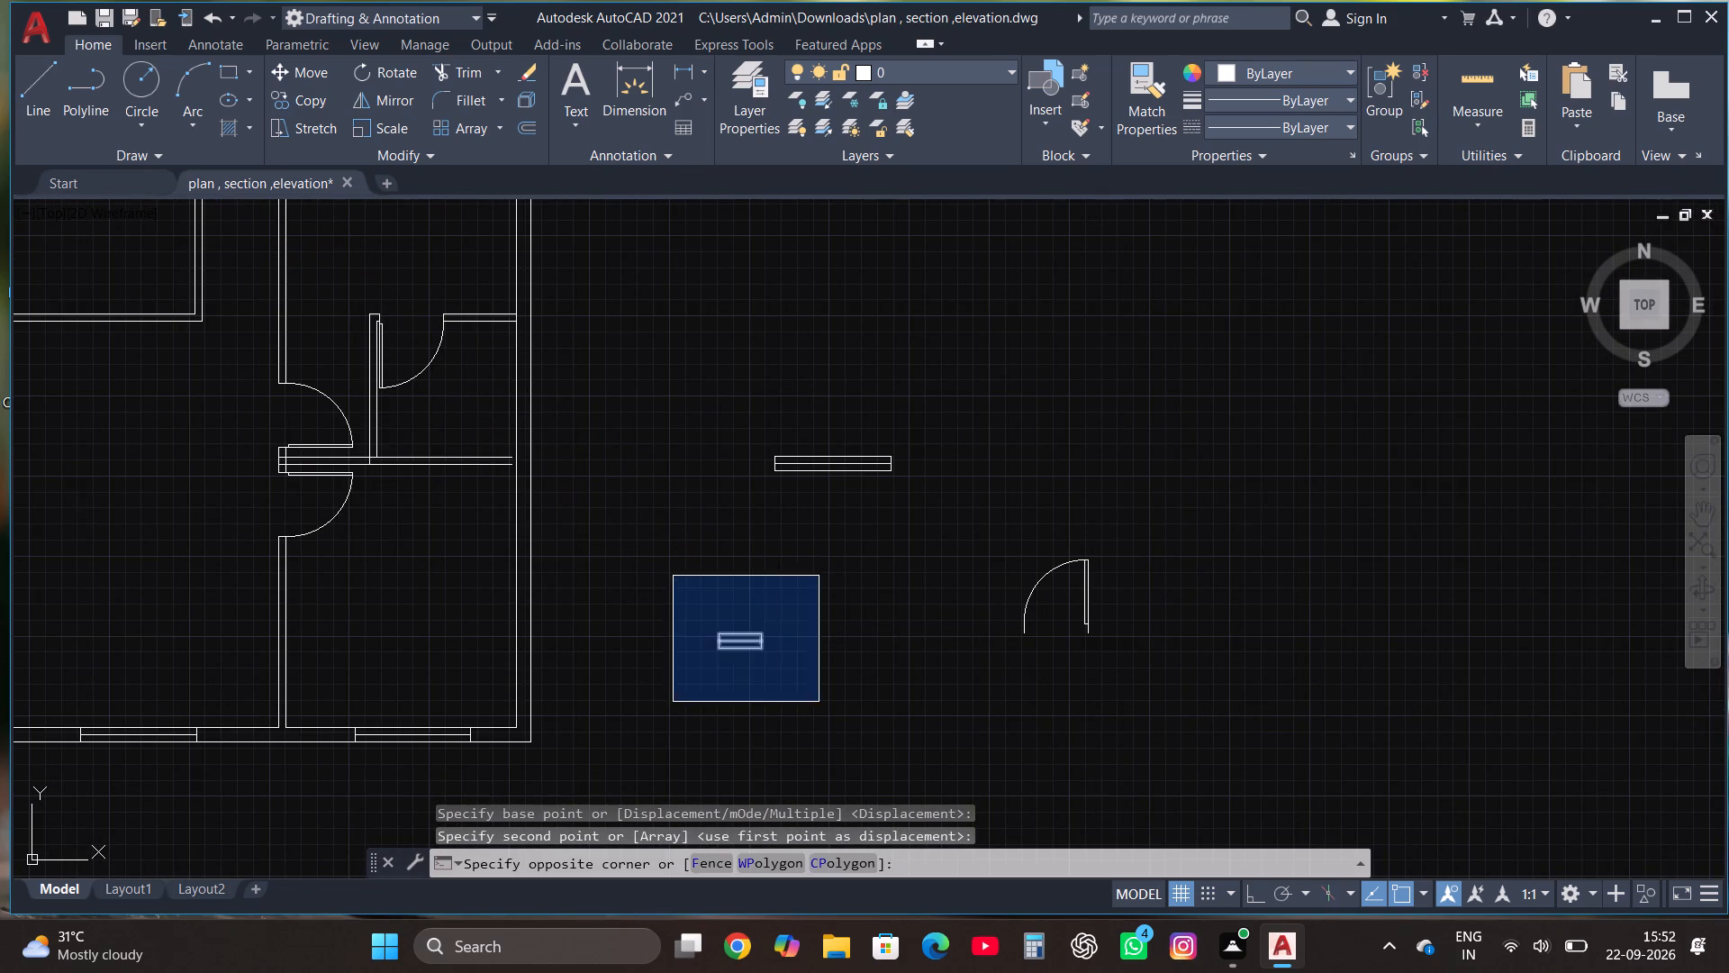
pyautogui.click(391, 74)
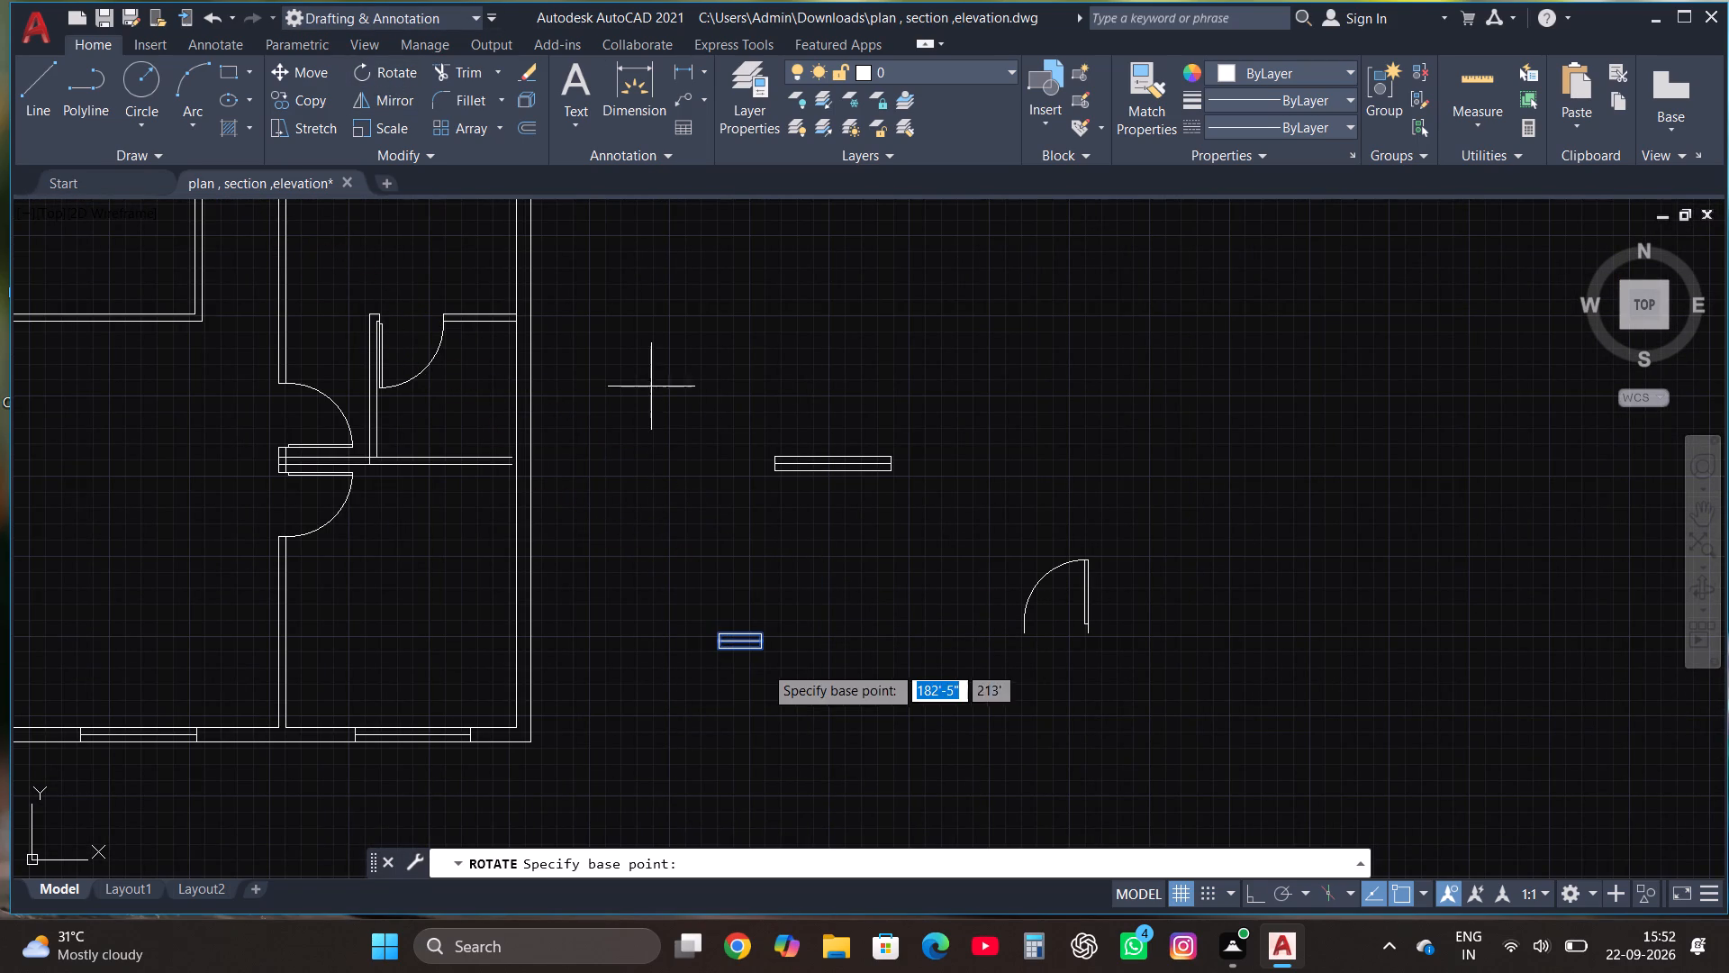
pyautogui.click(754, 652)
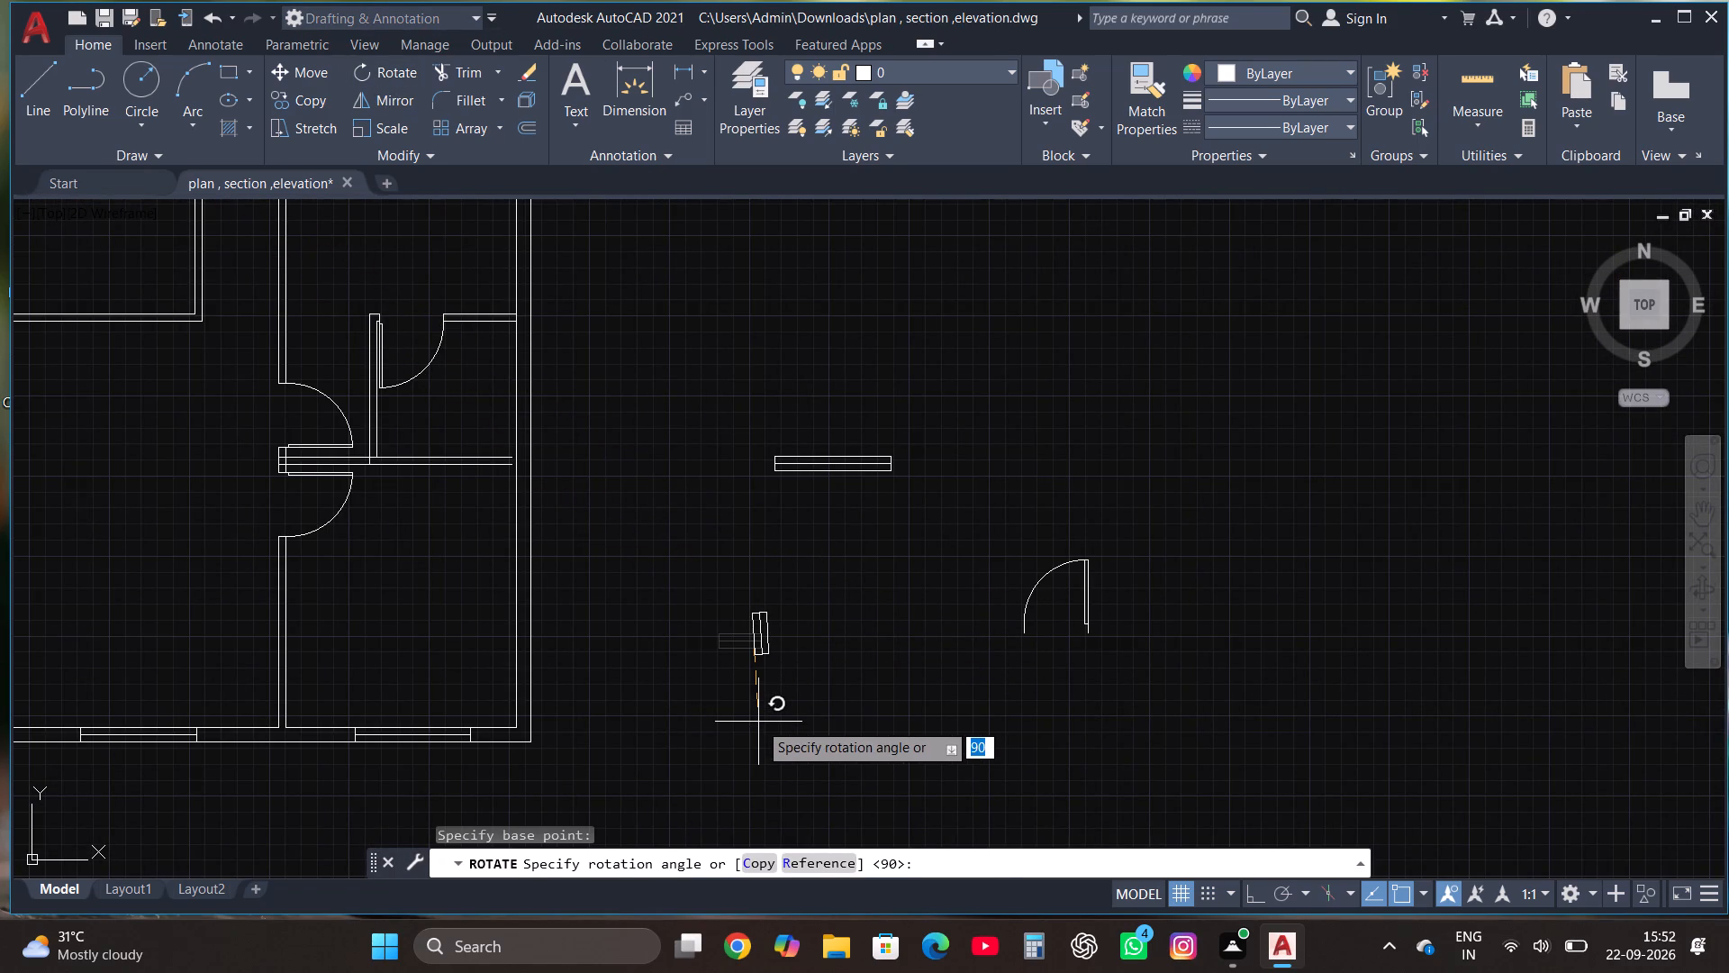
pyautogui.press('F8')
pyautogui.click(758, 722)
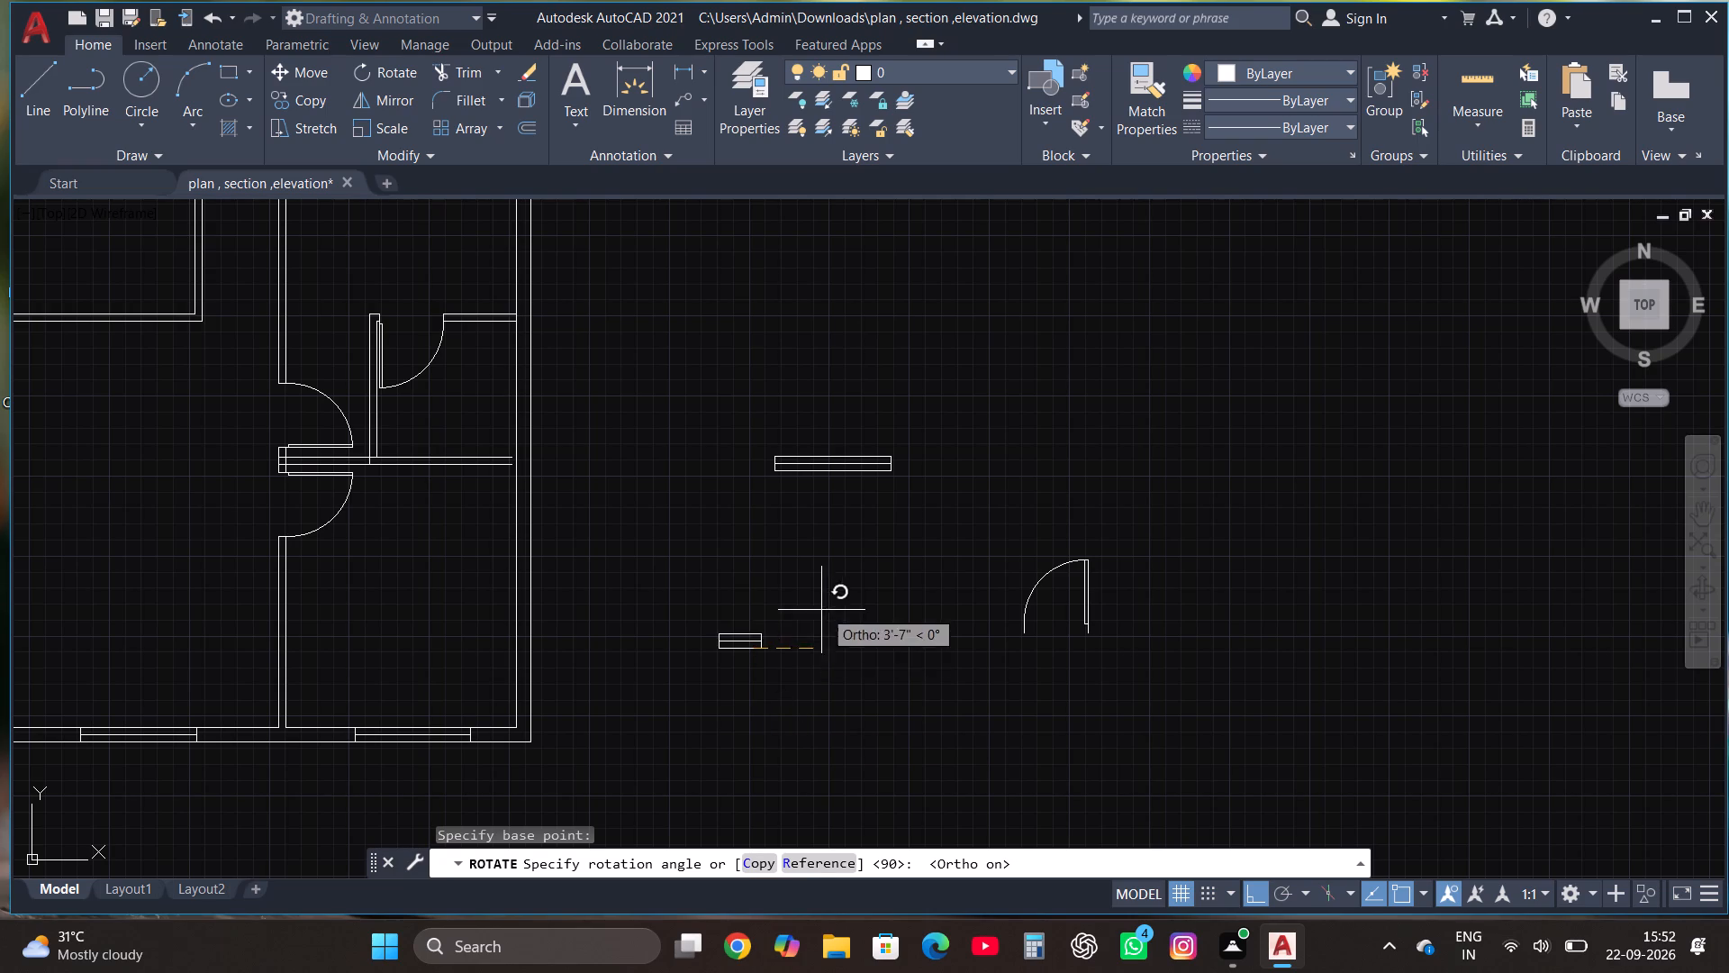
pyautogui.click(662, 750)
# Rotate the spare 6' window outside the plan 270° so that it stands vertically.
pyautogui.click(713, 486)
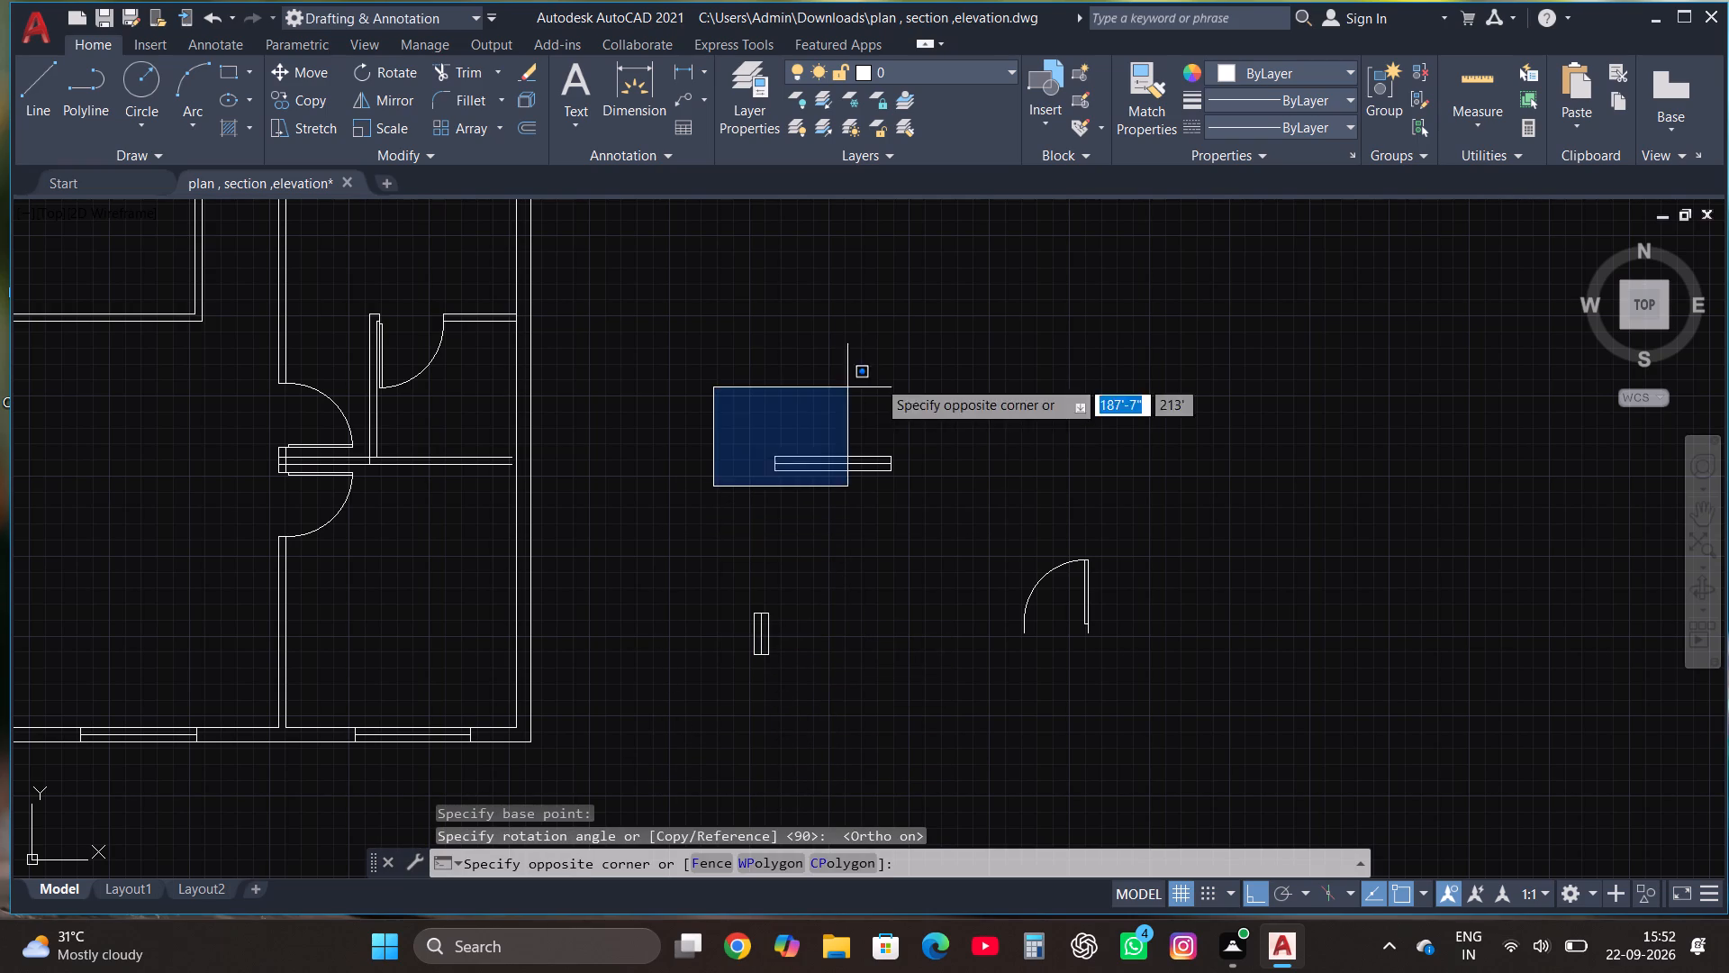
pyautogui.click(925, 377)
pyautogui.click(356, 72)
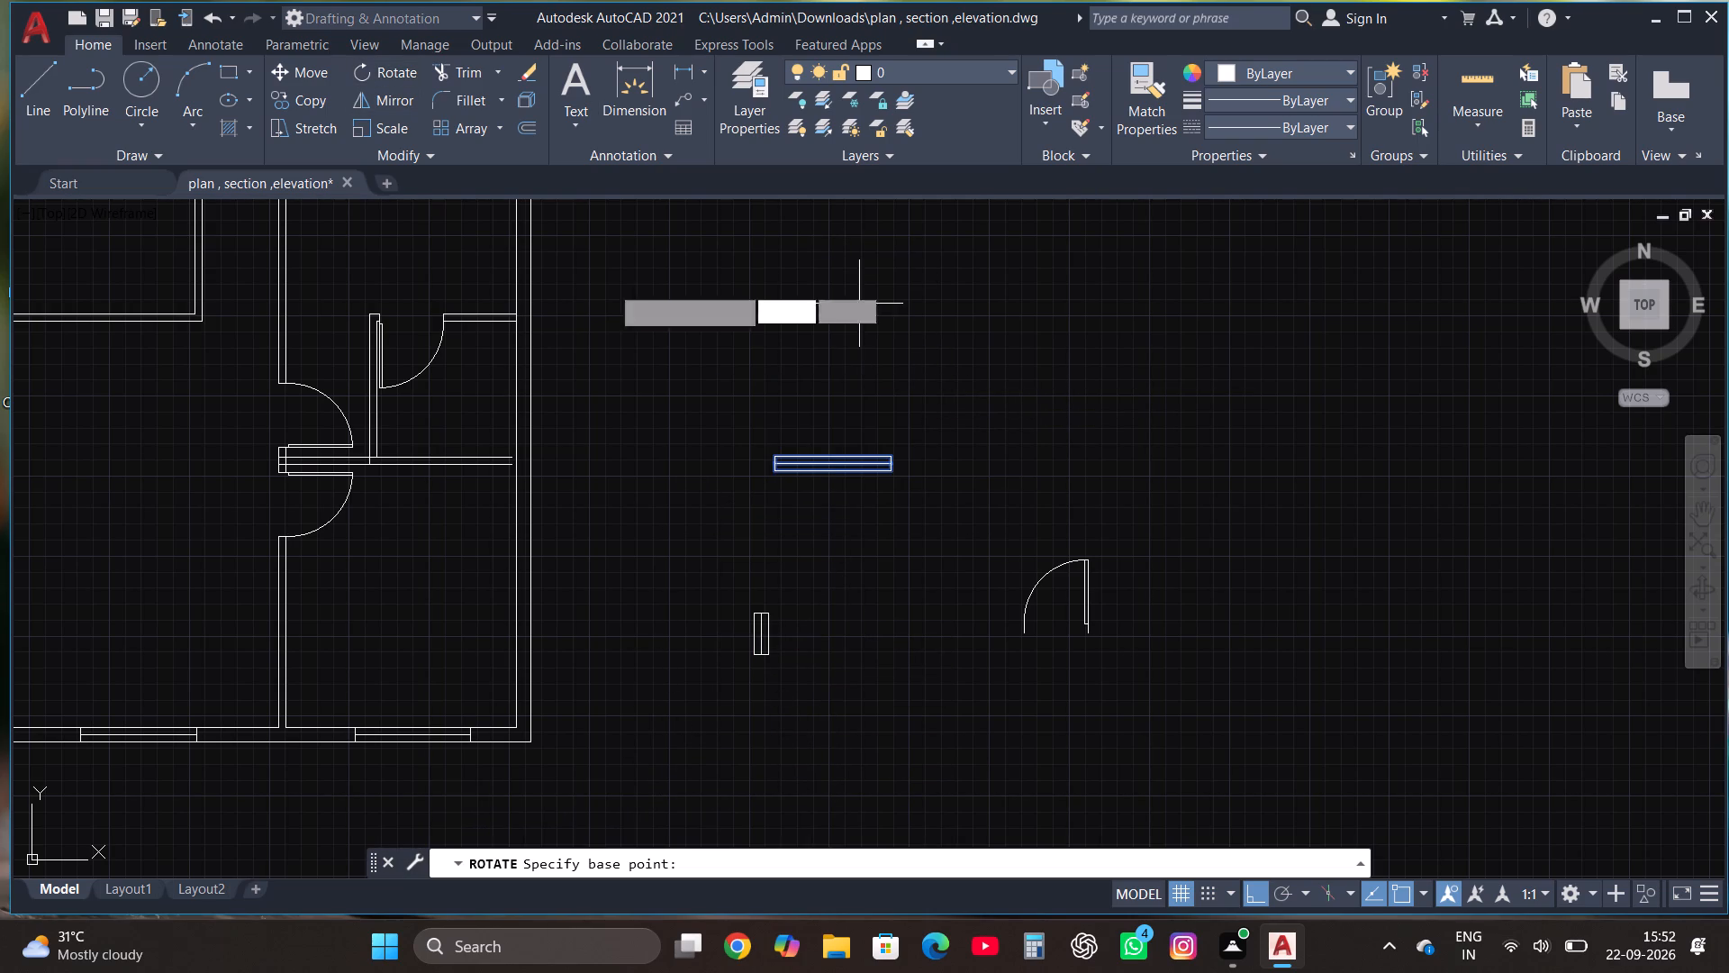
pyautogui.click(854, 459)
pyautogui.click(851, 672)
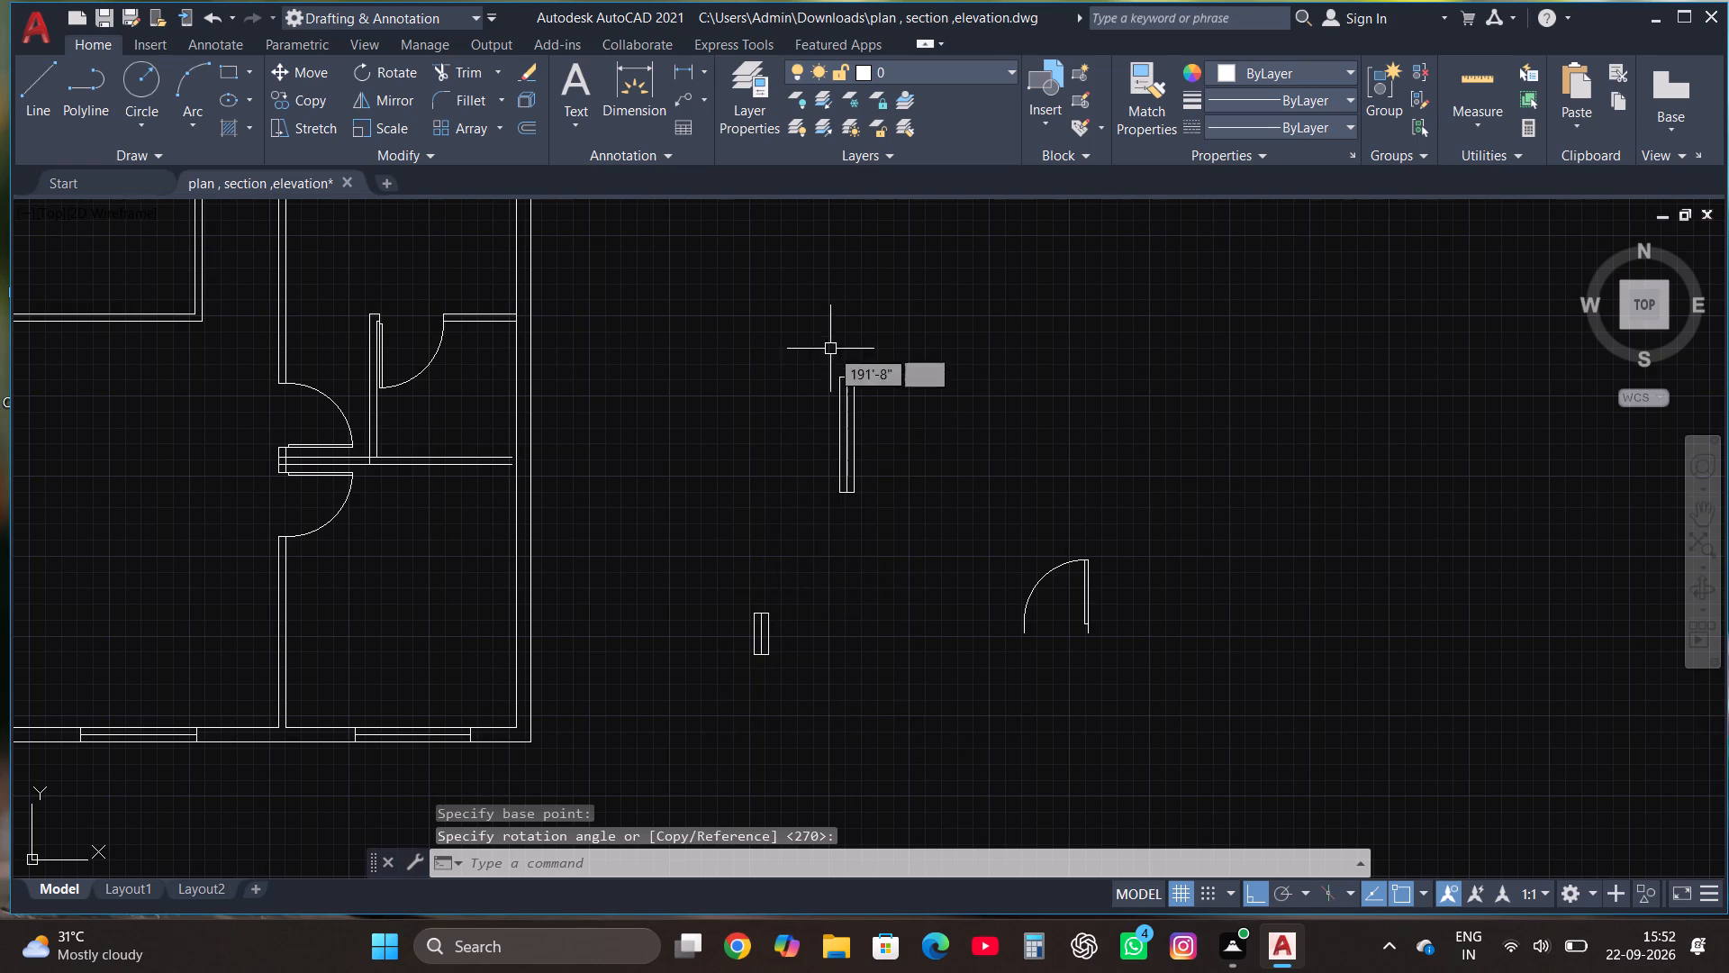
# Move the vertical 6' window by its upper right corner into the right outer wall of the lower right room, with Ortho off.
pyautogui.click(804, 541)
pyautogui.click(880, 335)
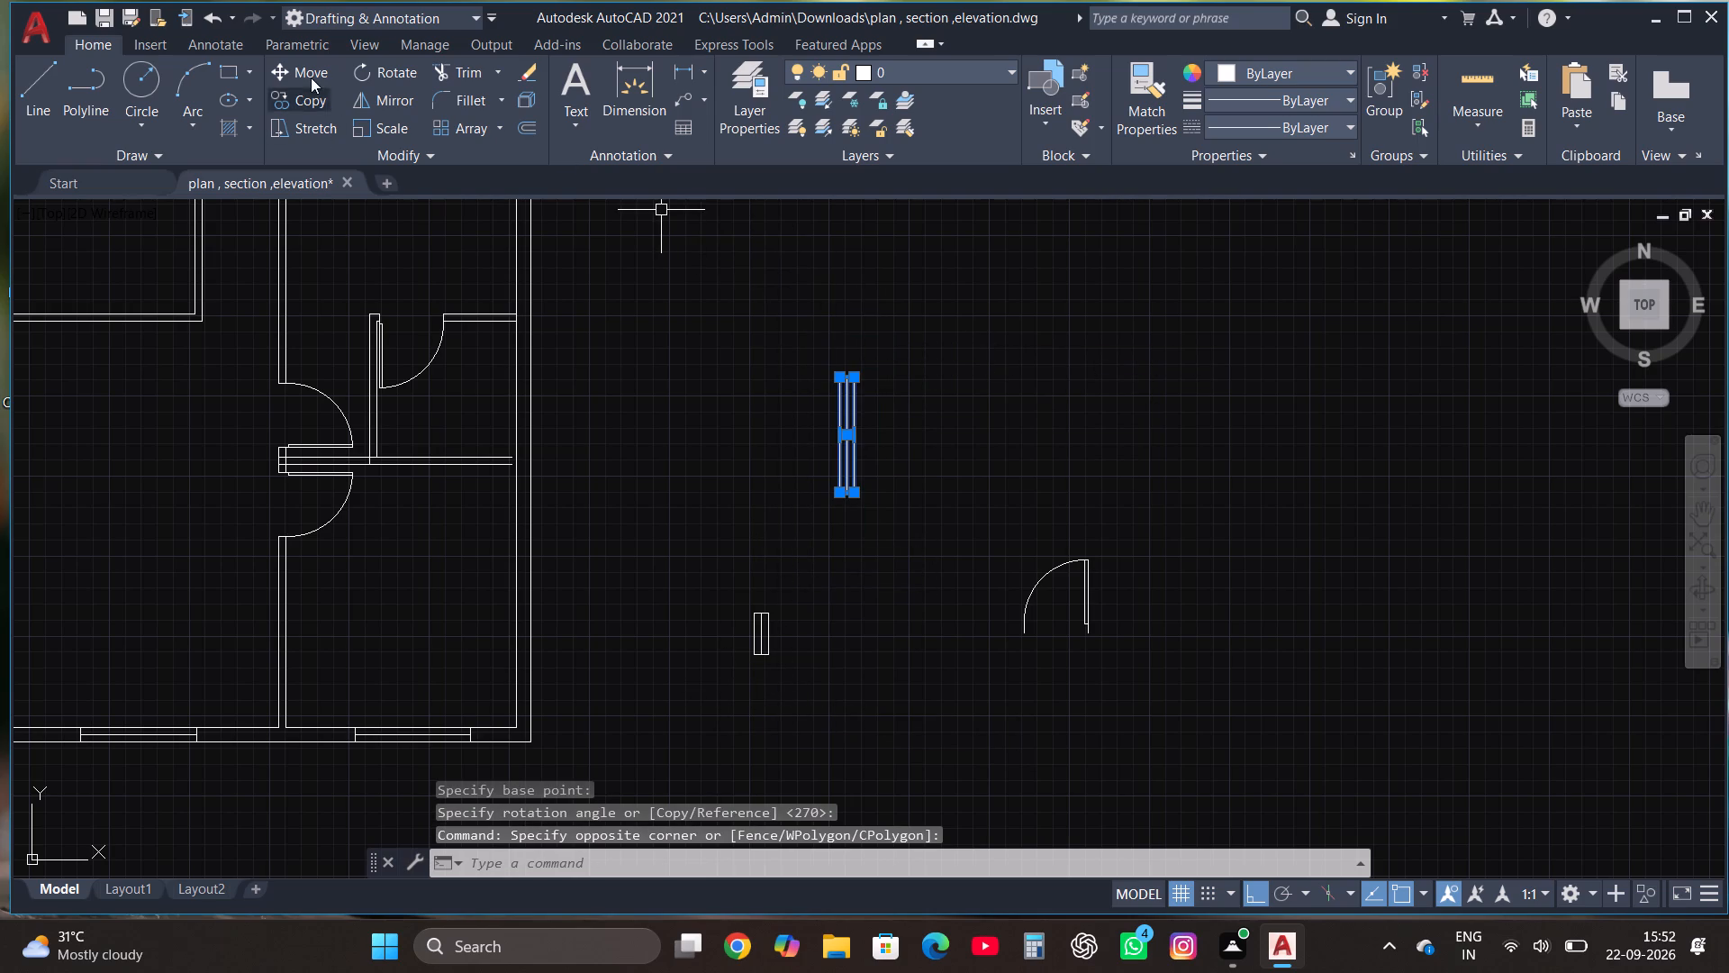
pyautogui.click(314, 75)
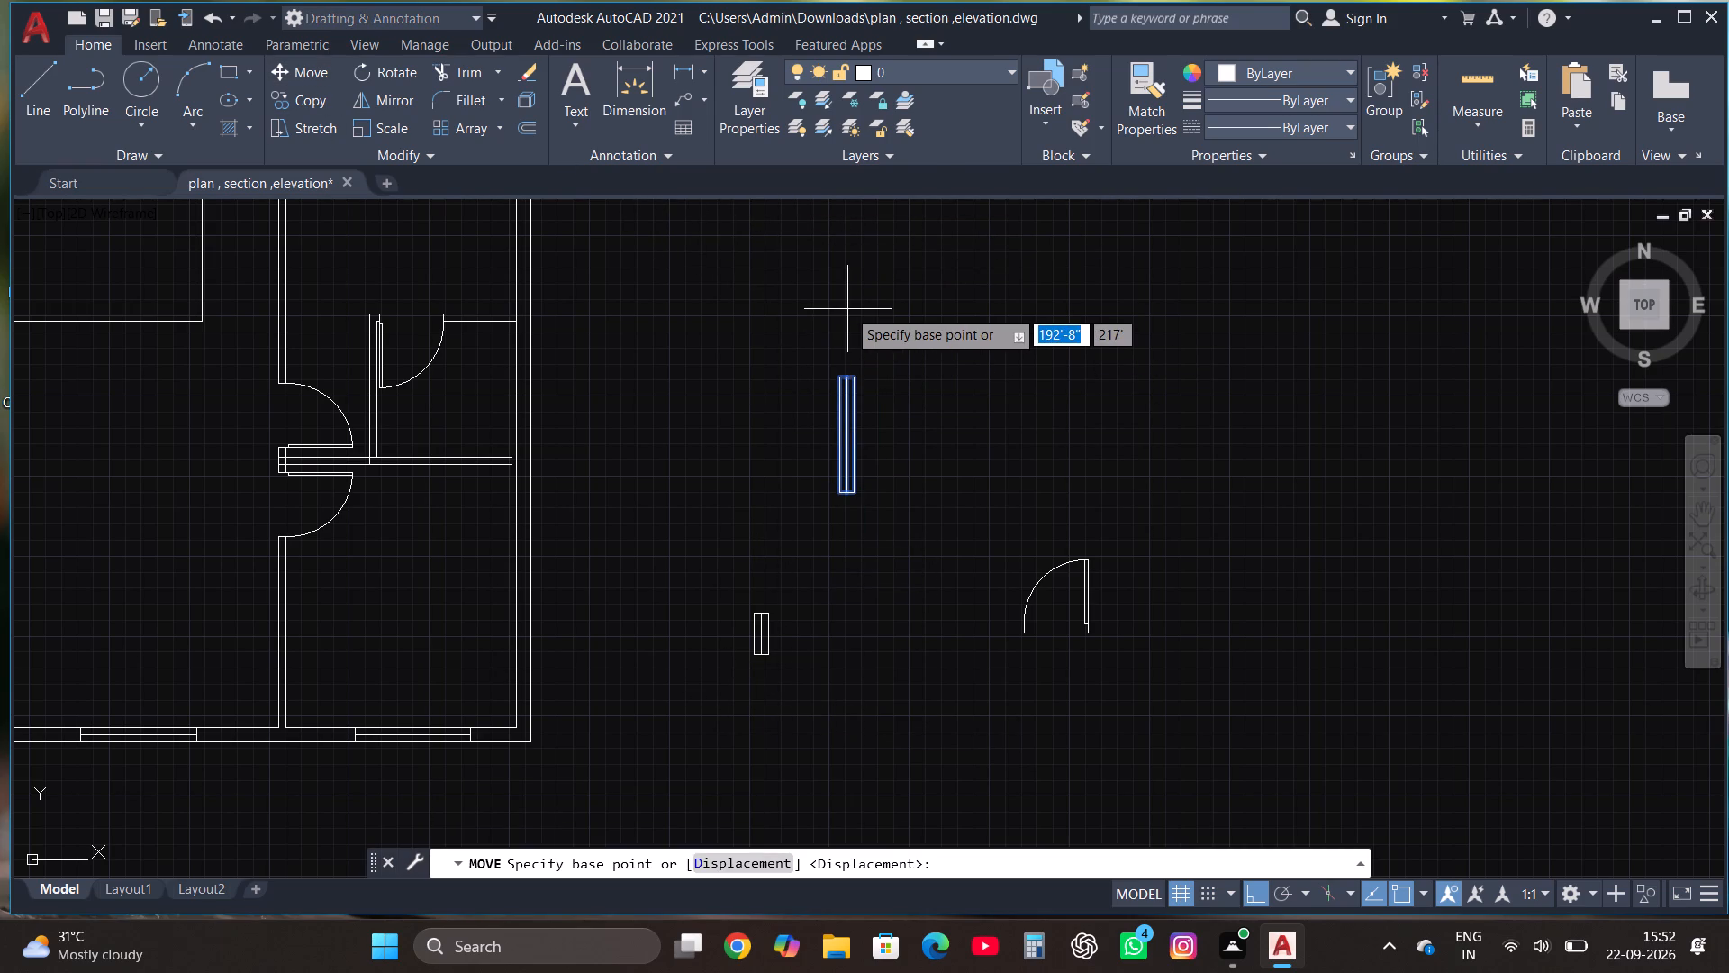
pyautogui.click(854, 377)
pyautogui.scroll(-2, 856, 385)
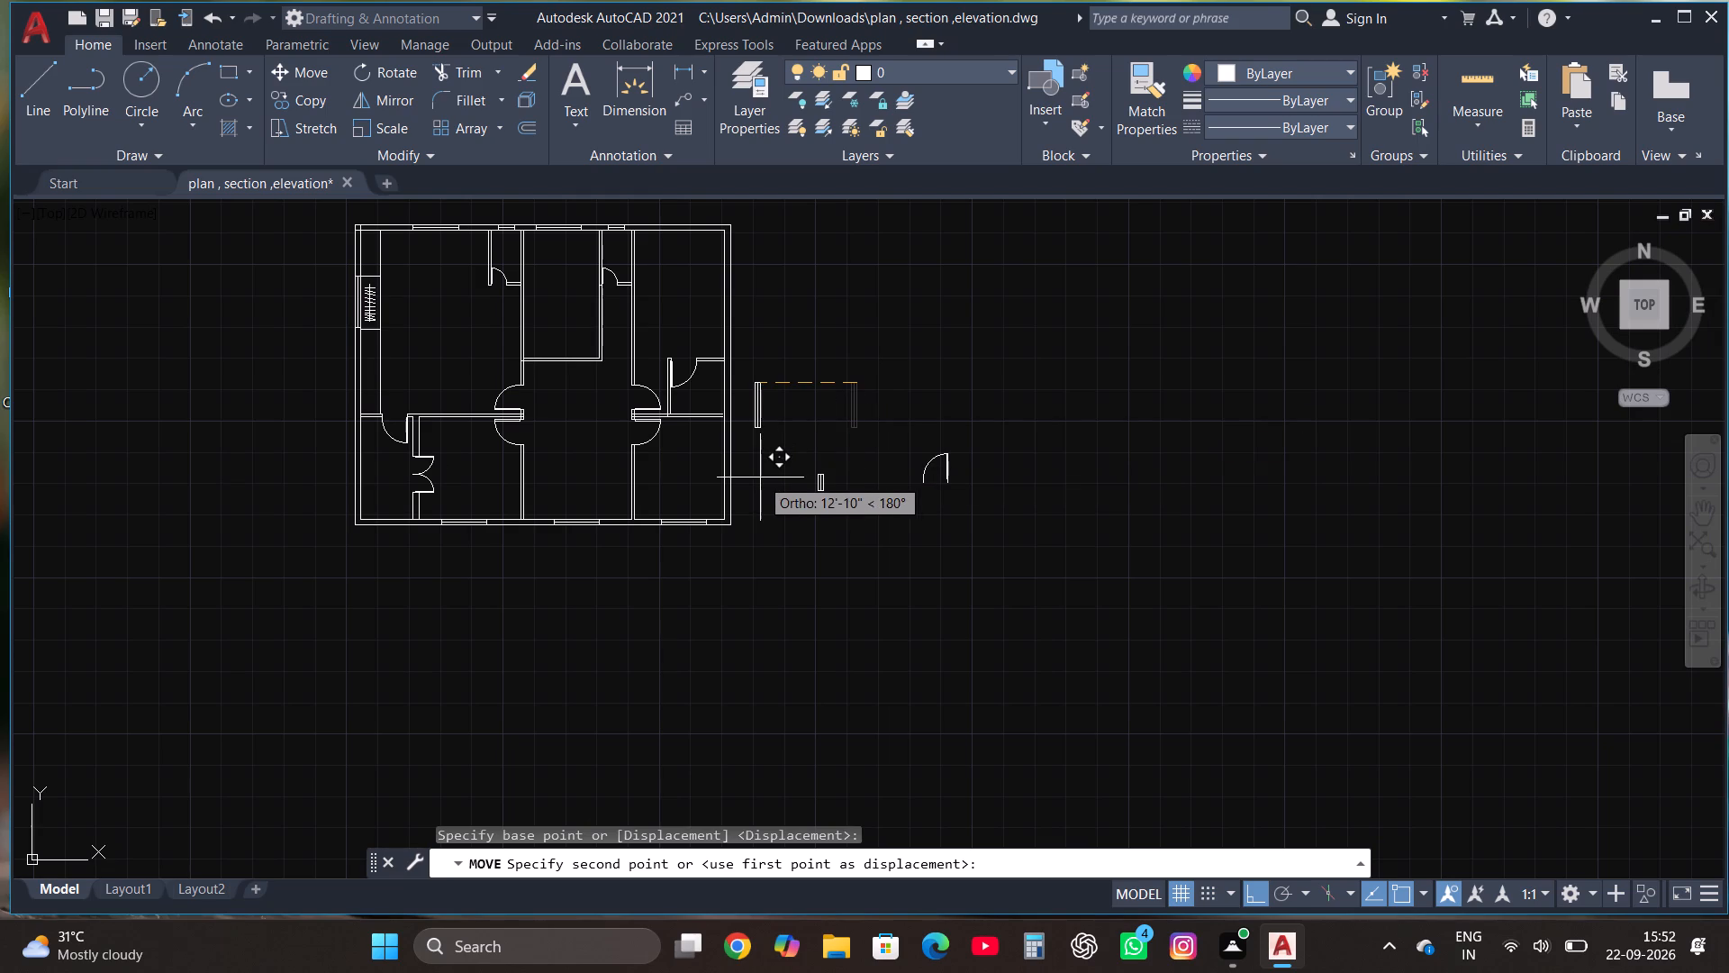
pyautogui.press('F8')
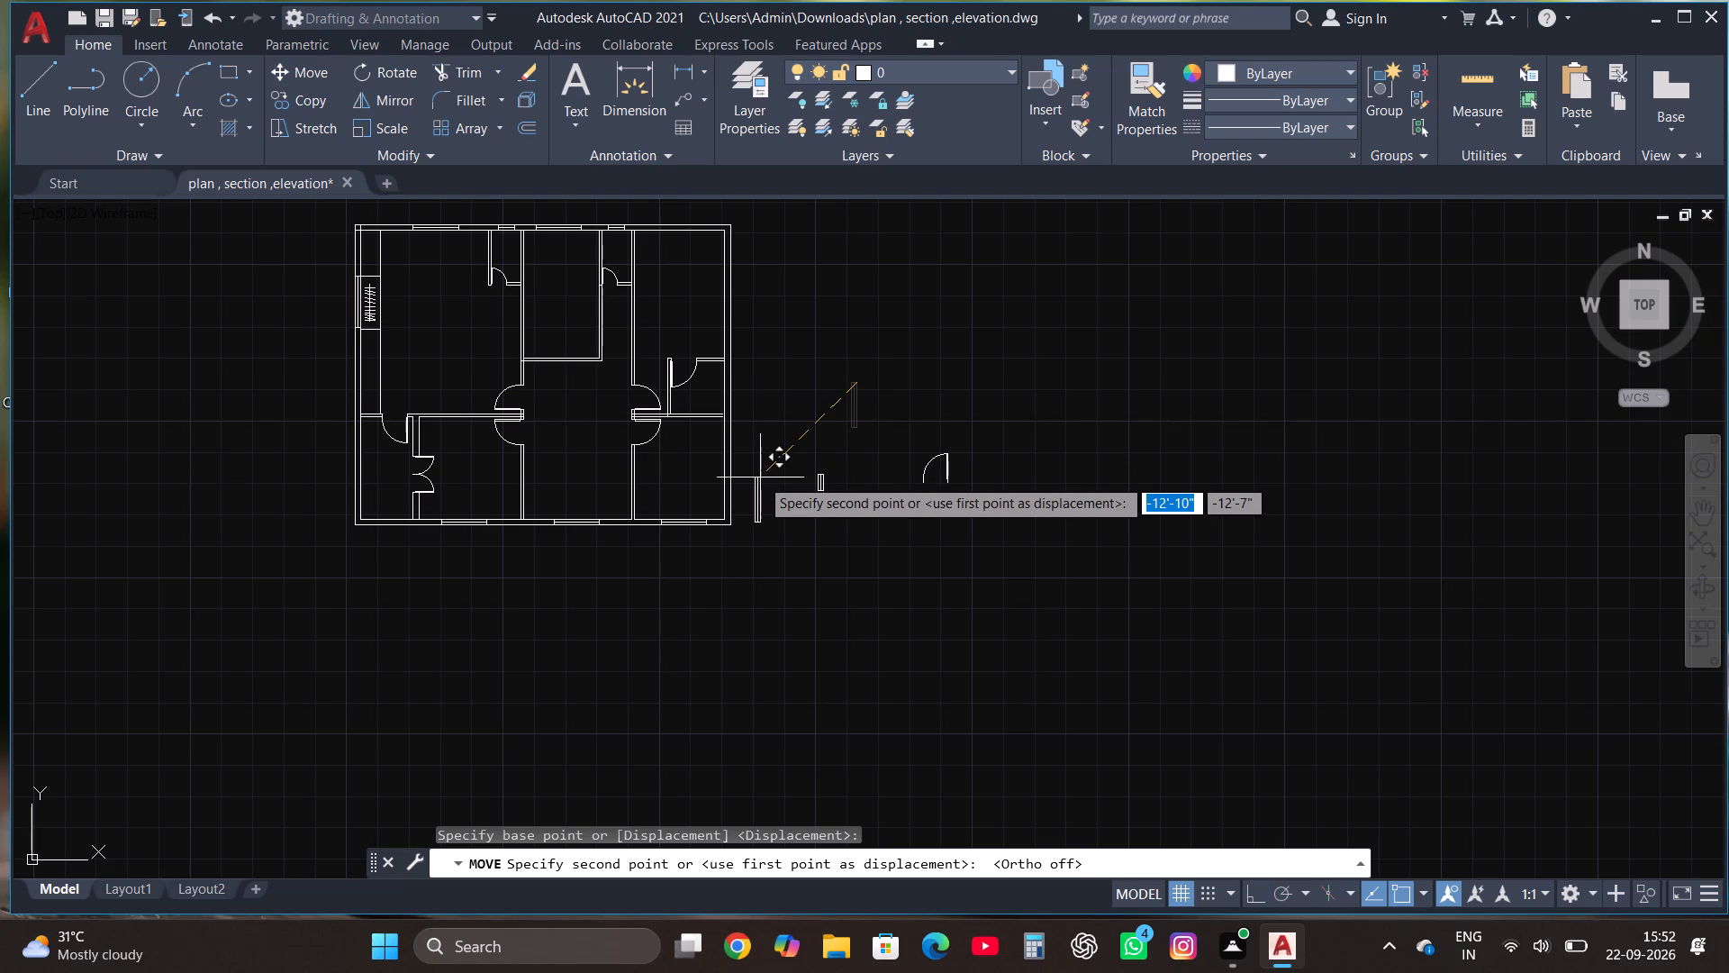
pyautogui.scroll(2, 747, 450)
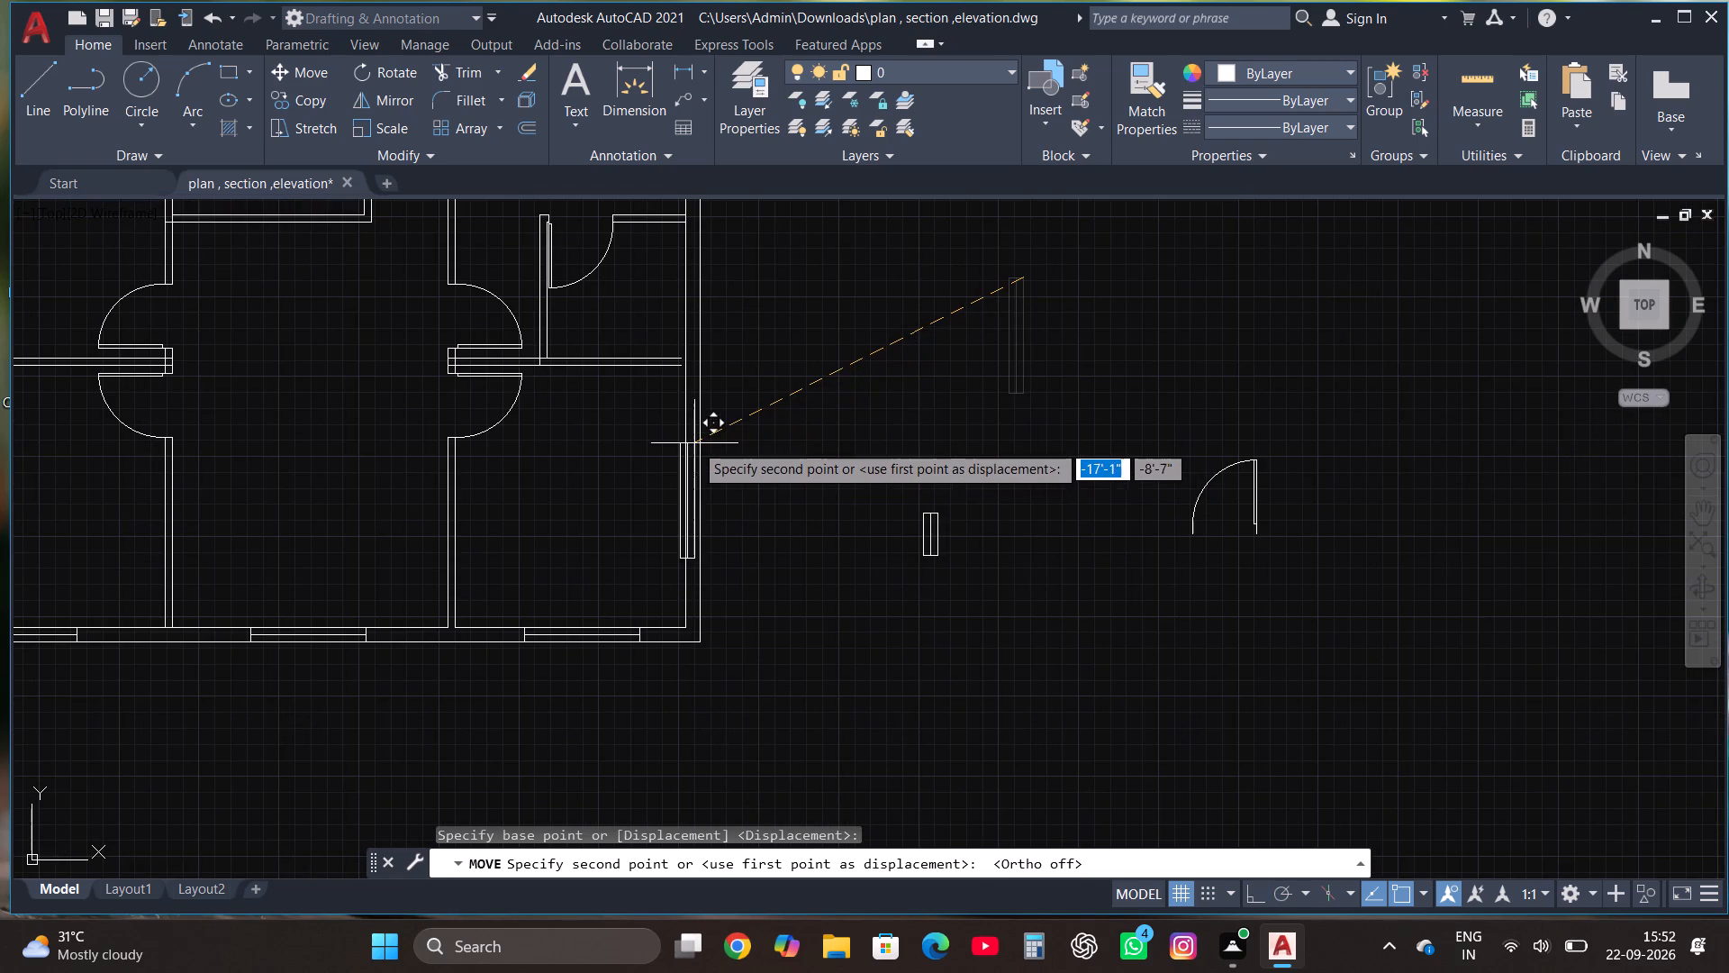
pyautogui.click(699, 441)
# Copy the vertical 6' window from its upper right corner up the right outer wall to the upper right room.
pyautogui.click(656, 587)
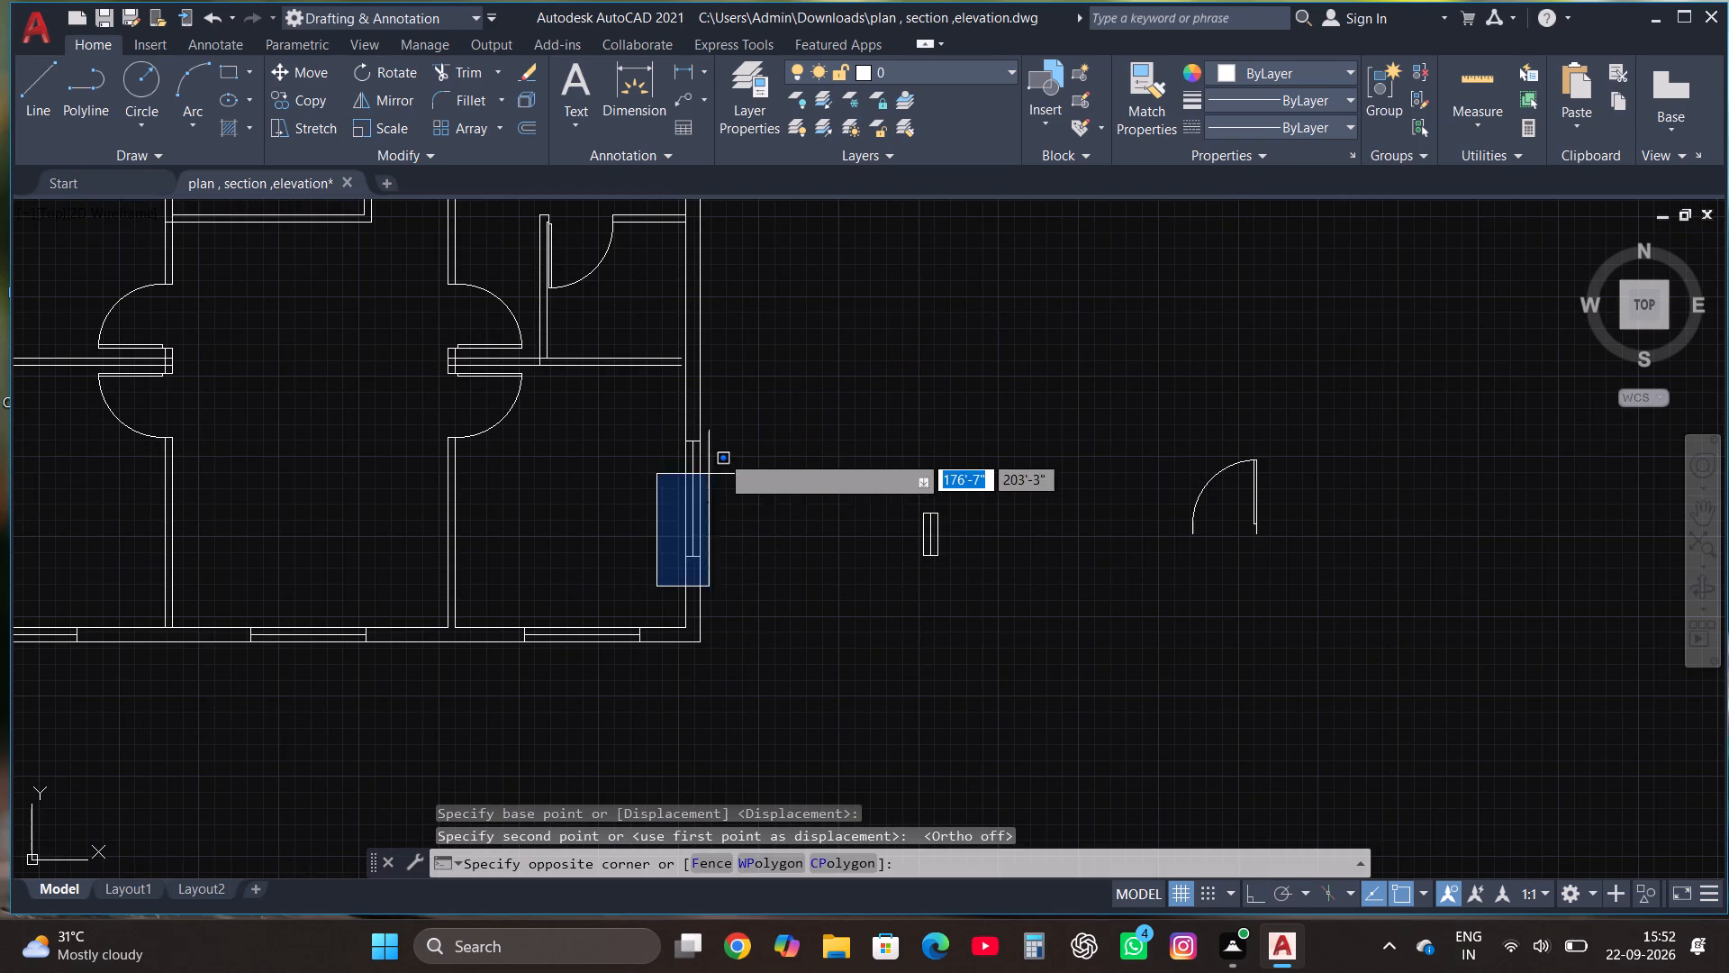
pyautogui.click(723, 426)
pyautogui.click(311, 105)
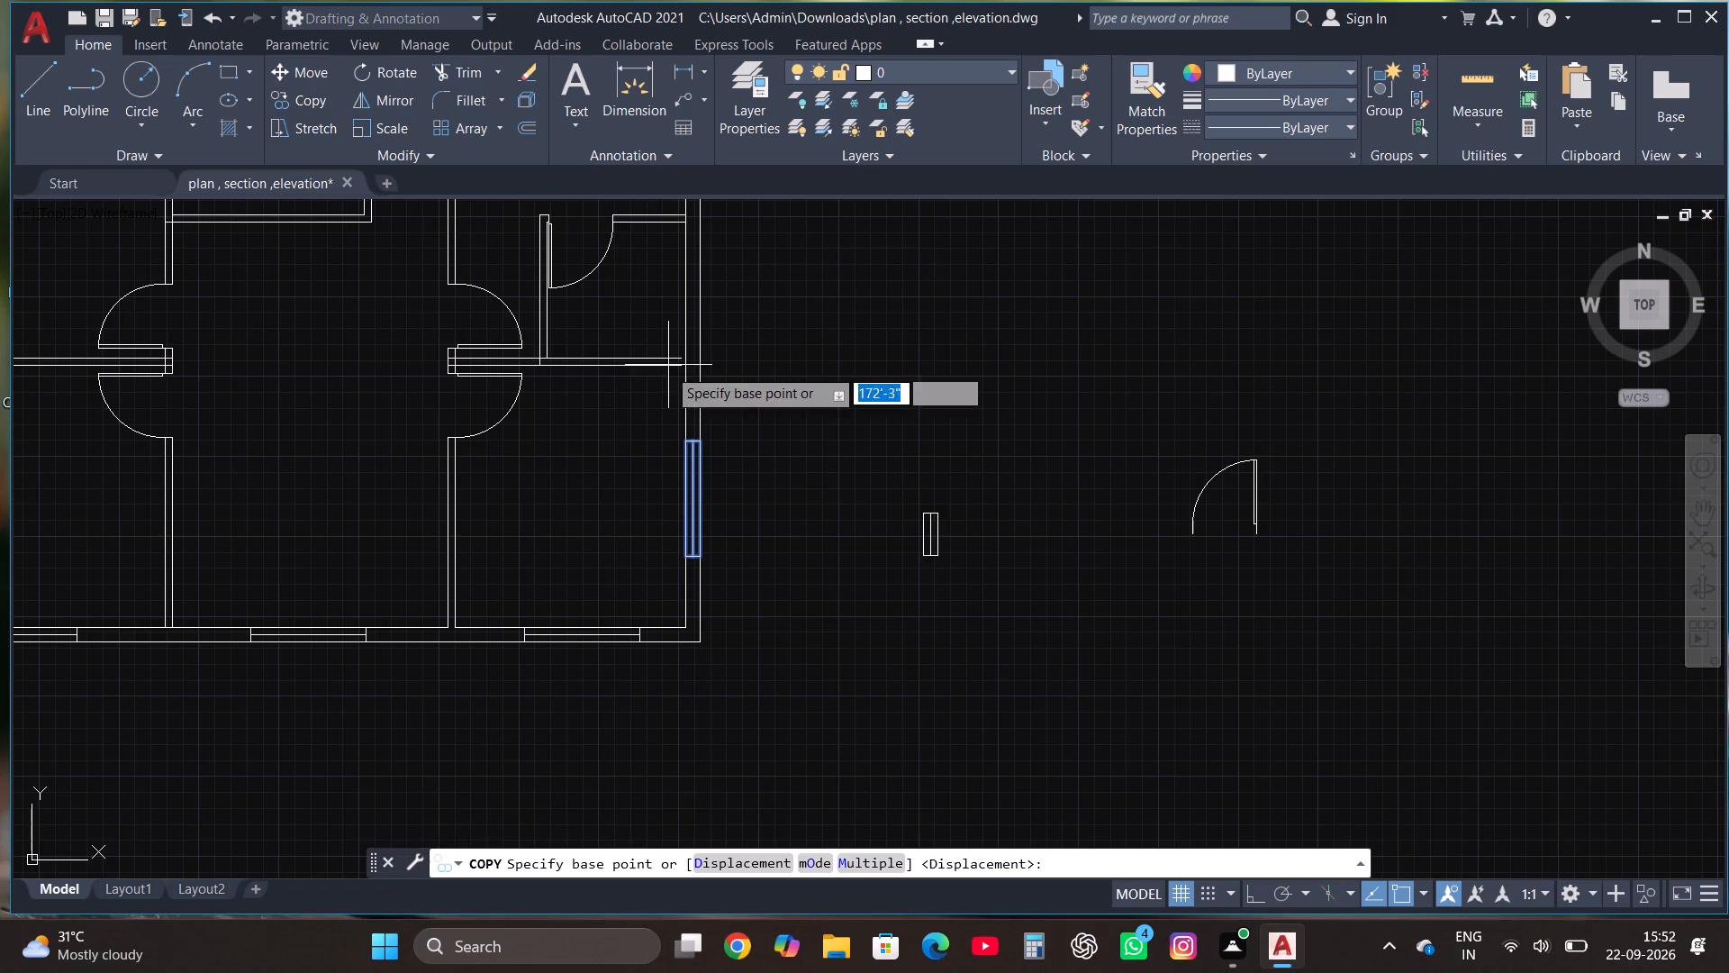
pyautogui.click(700, 442)
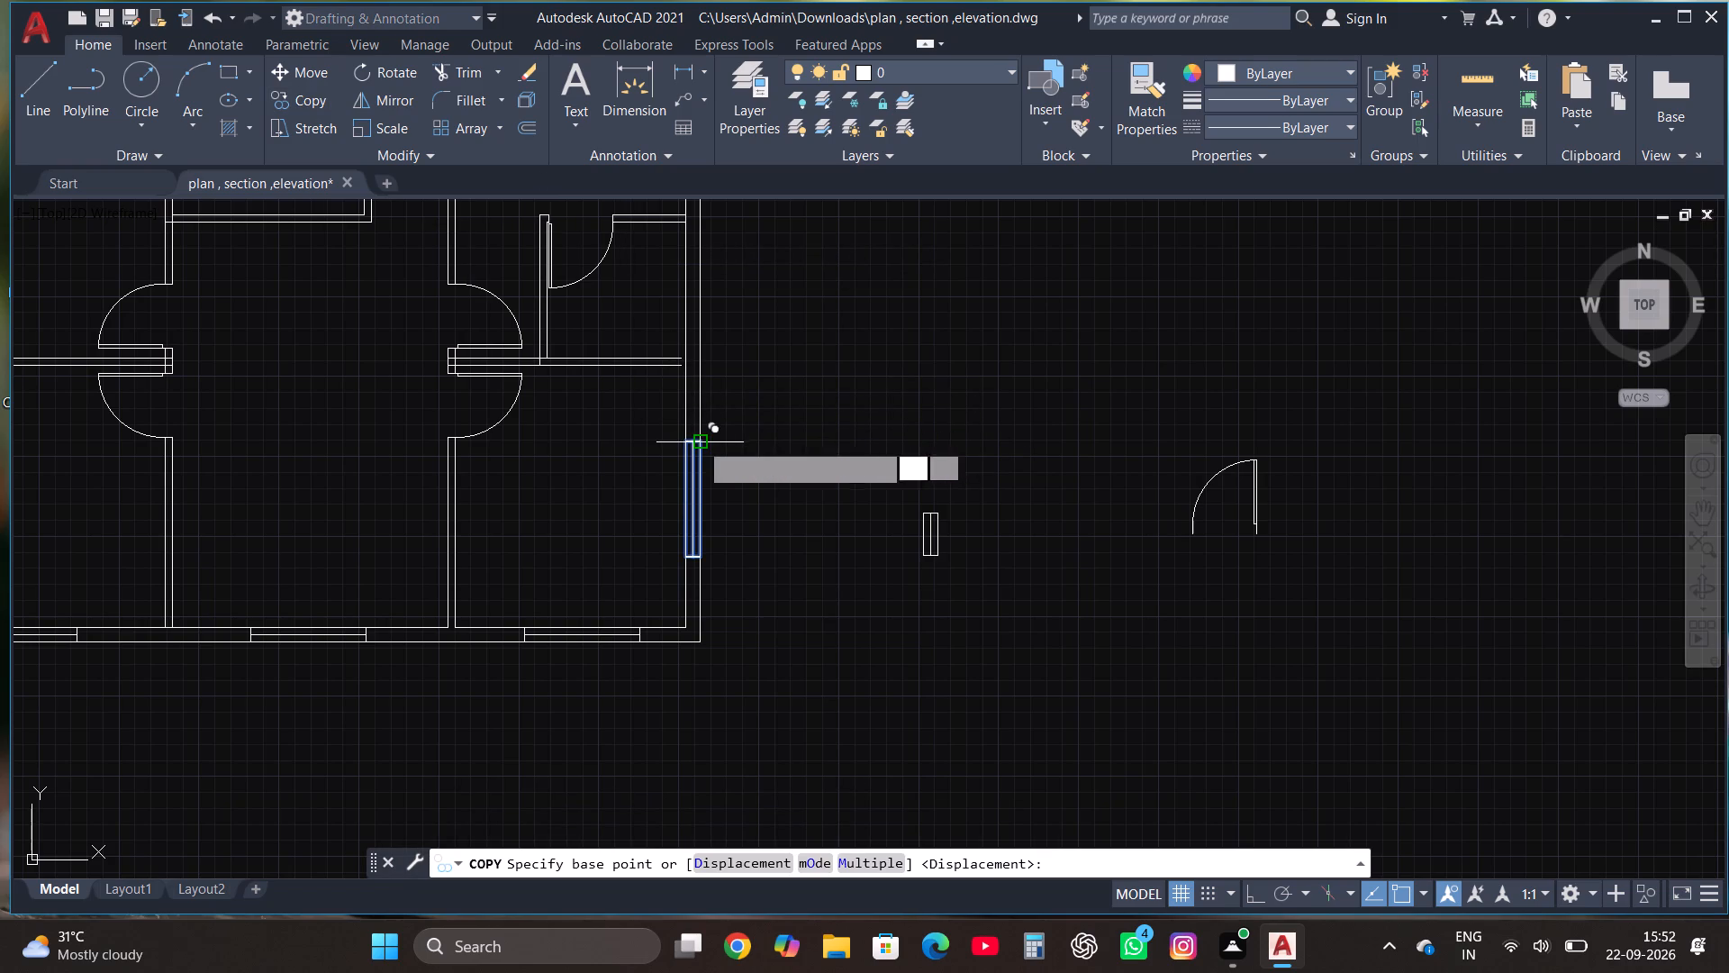
pyautogui.scroll(-2, 714, 508)
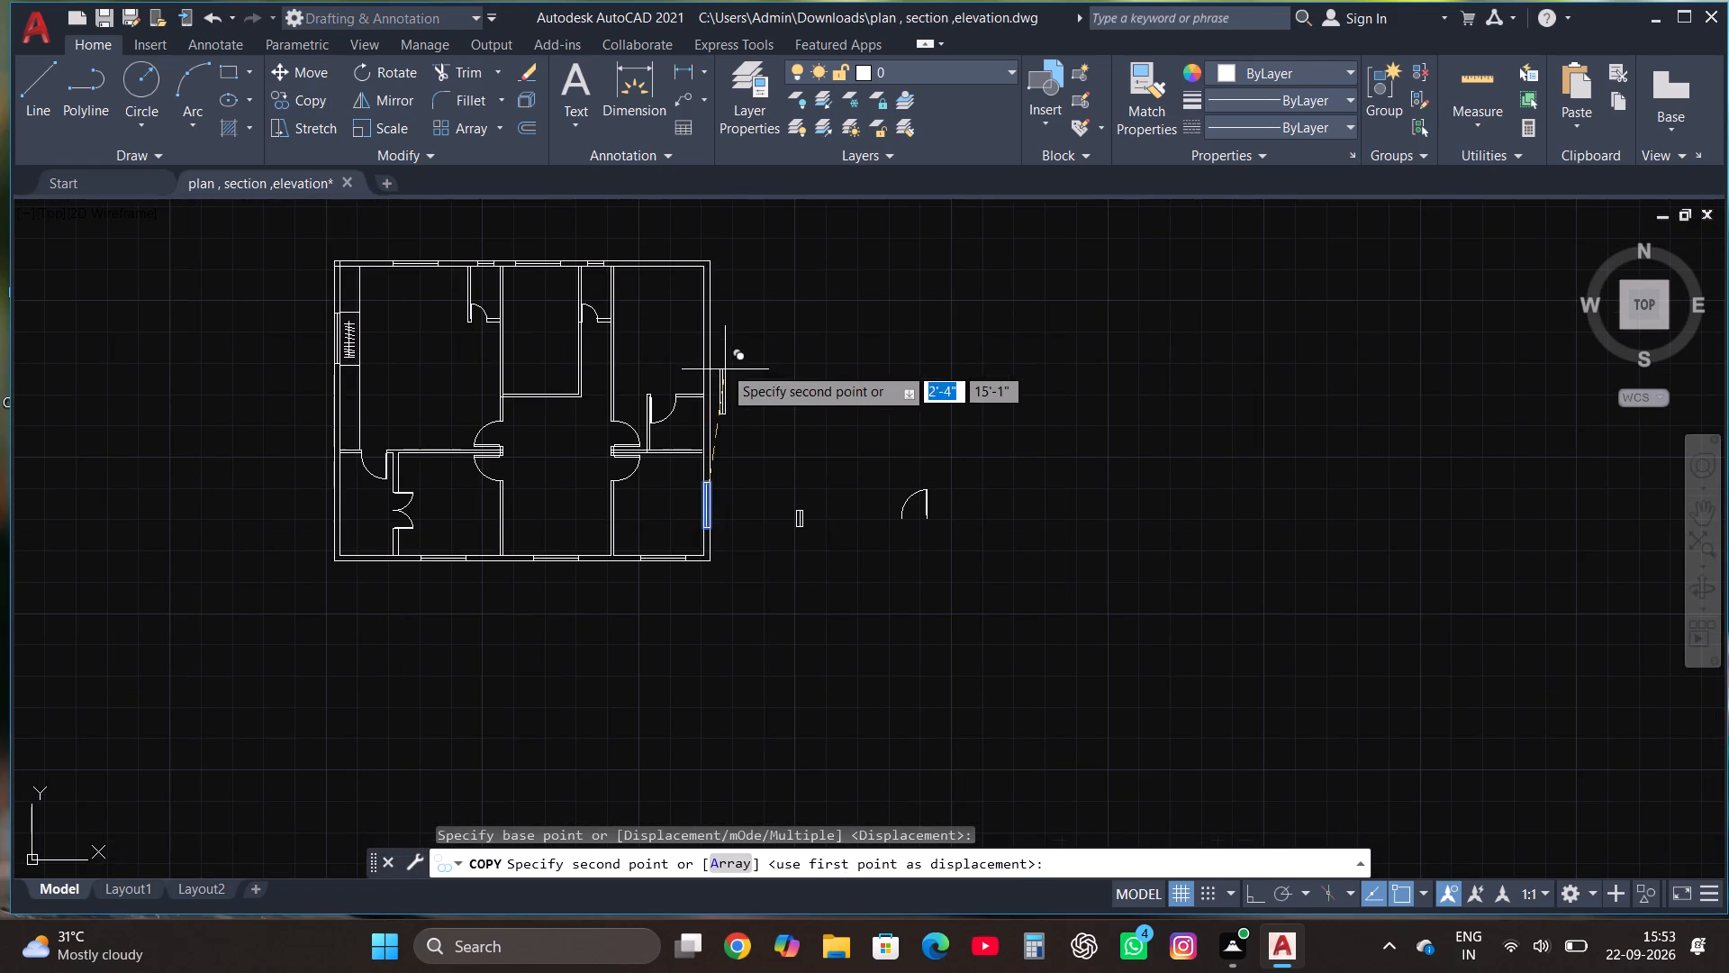
pyautogui.scroll(3, 711, 316)
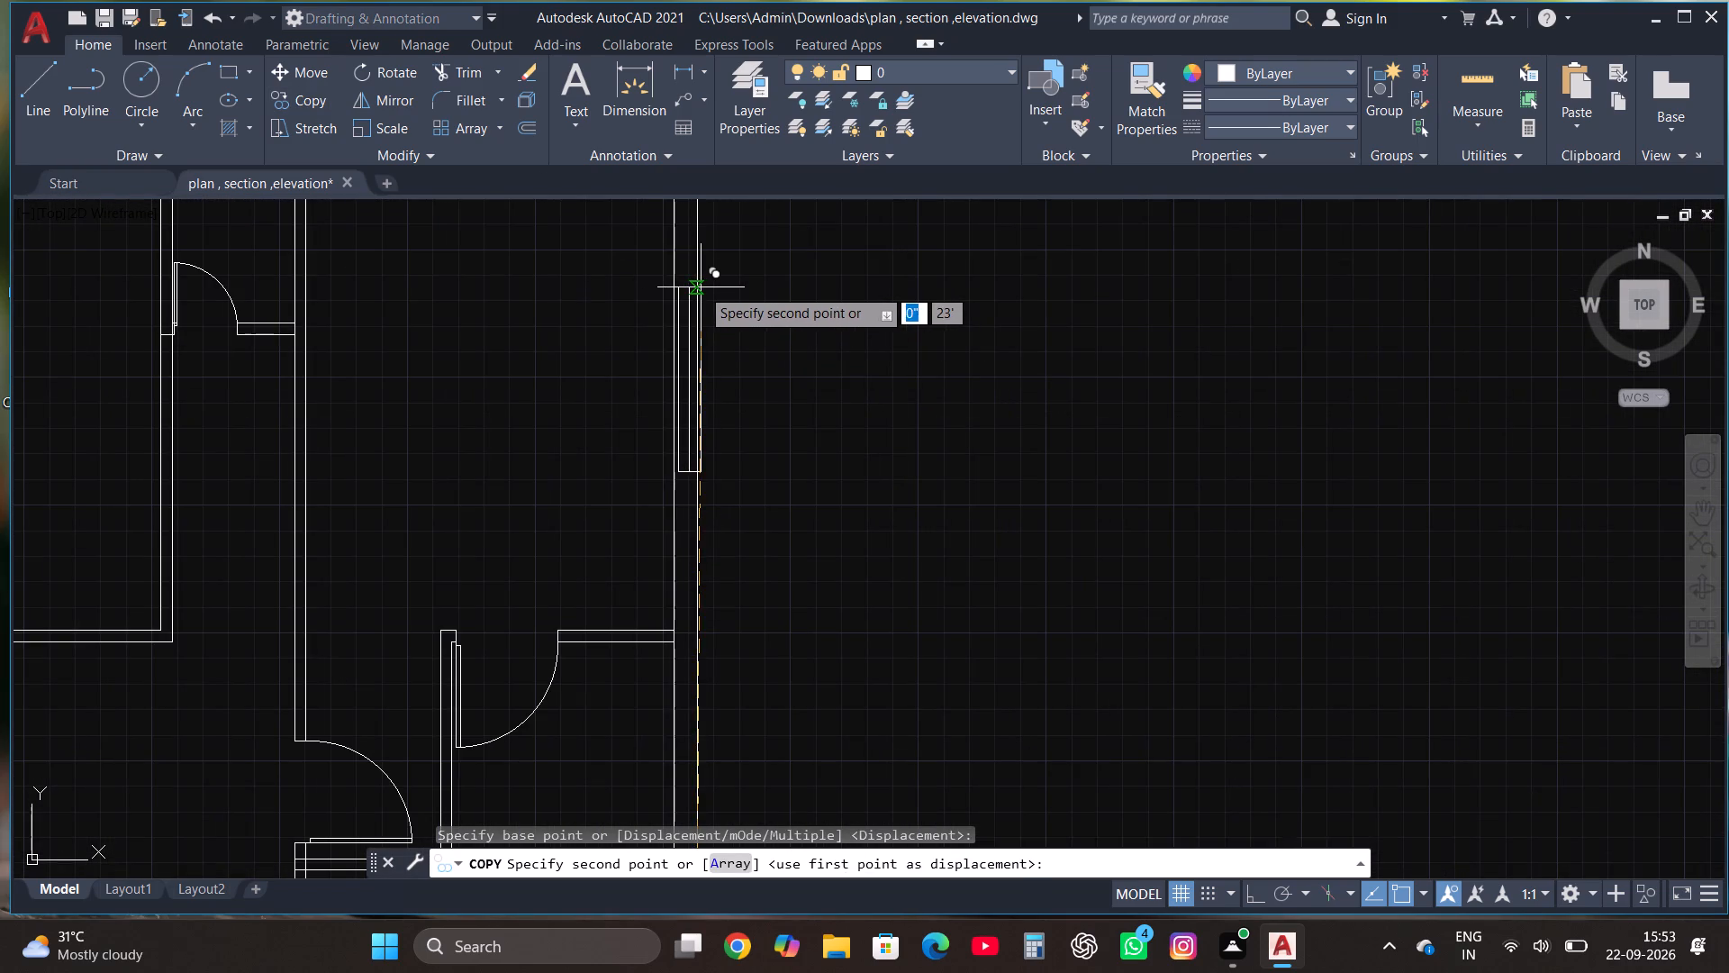
pyautogui.click(691, 277)
# Move the copied window in the upper right room about 2" outward so it fits between the right outer wall's lines.
pyautogui.scroll(2, 650, 321)
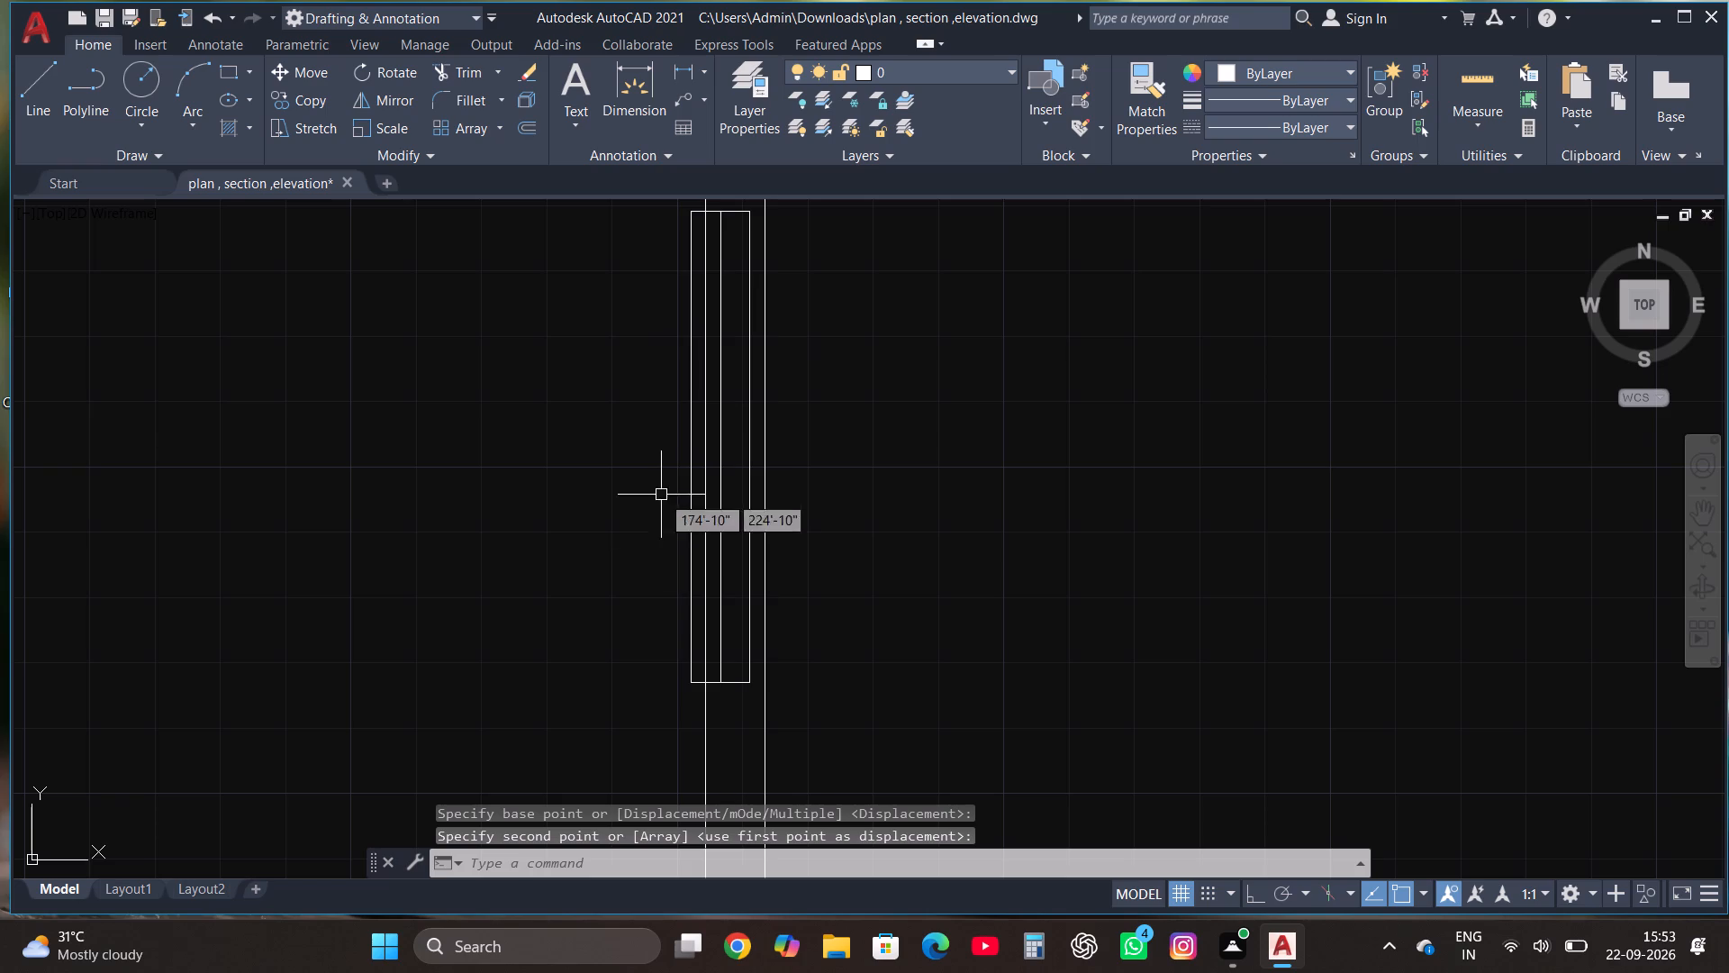
pyautogui.click(629, 733)
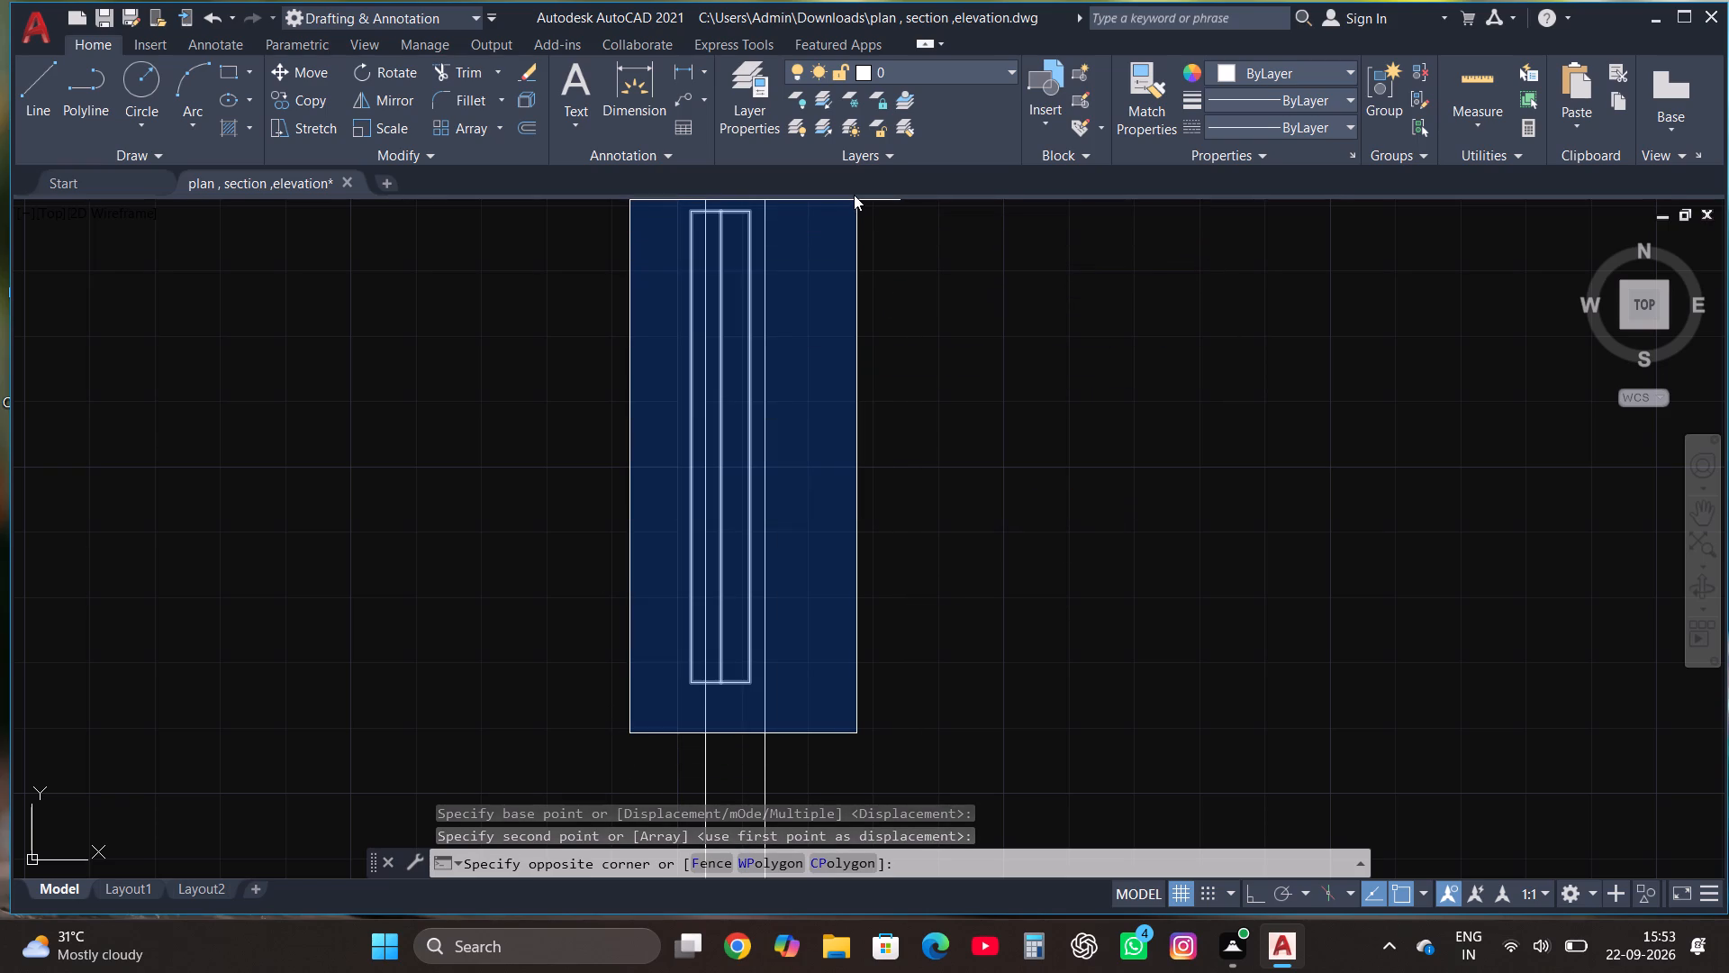
pyautogui.click(854, 195)
pyautogui.click(805, 211)
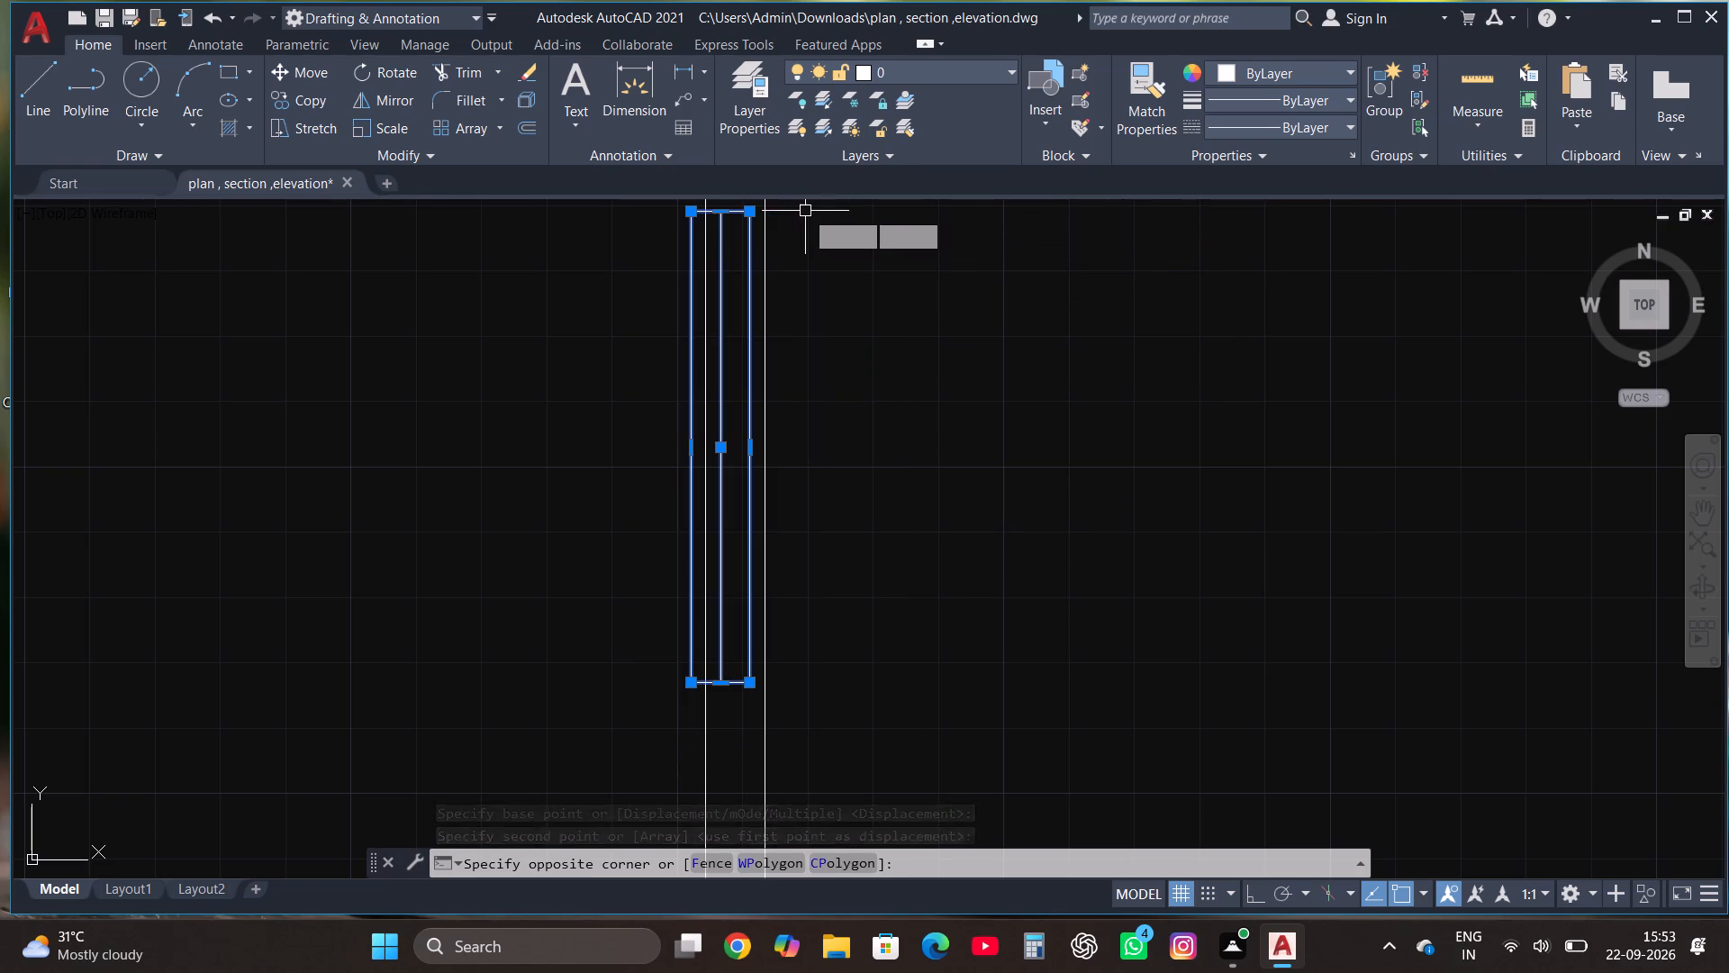
pyautogui.click(290, 75)
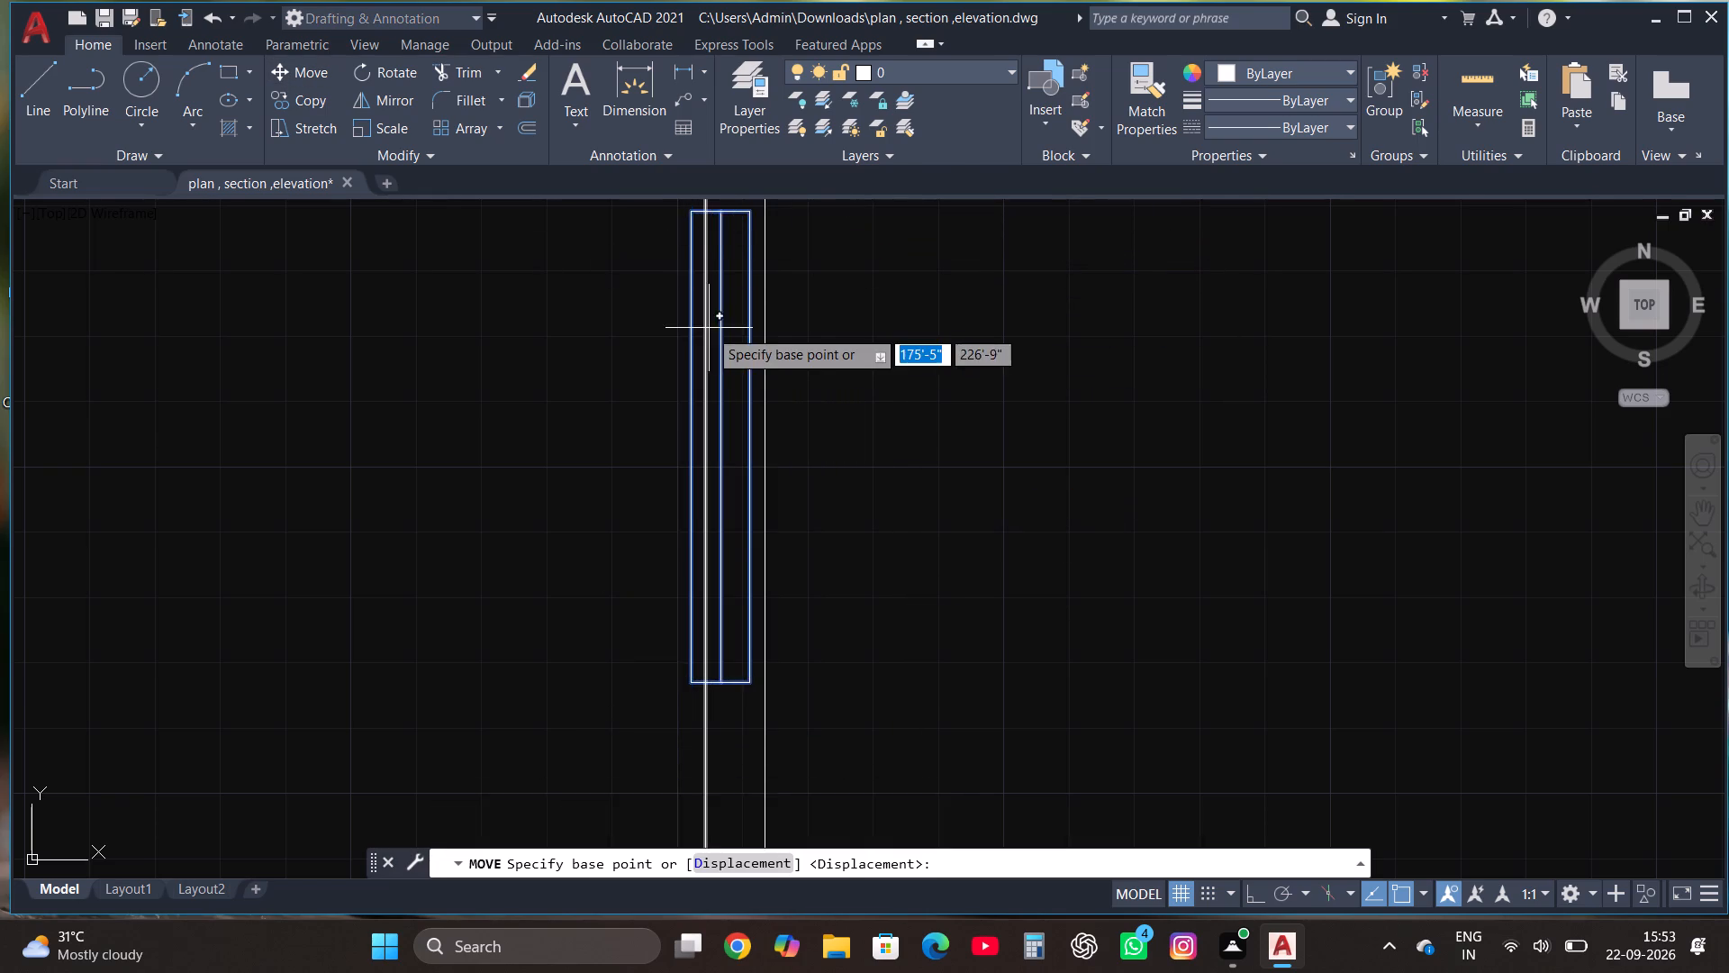
pyautogui.scroll(-1, 712, 339)
pyautogui.scroll(1, 737, 258)
pyautogui.click(734, 258)
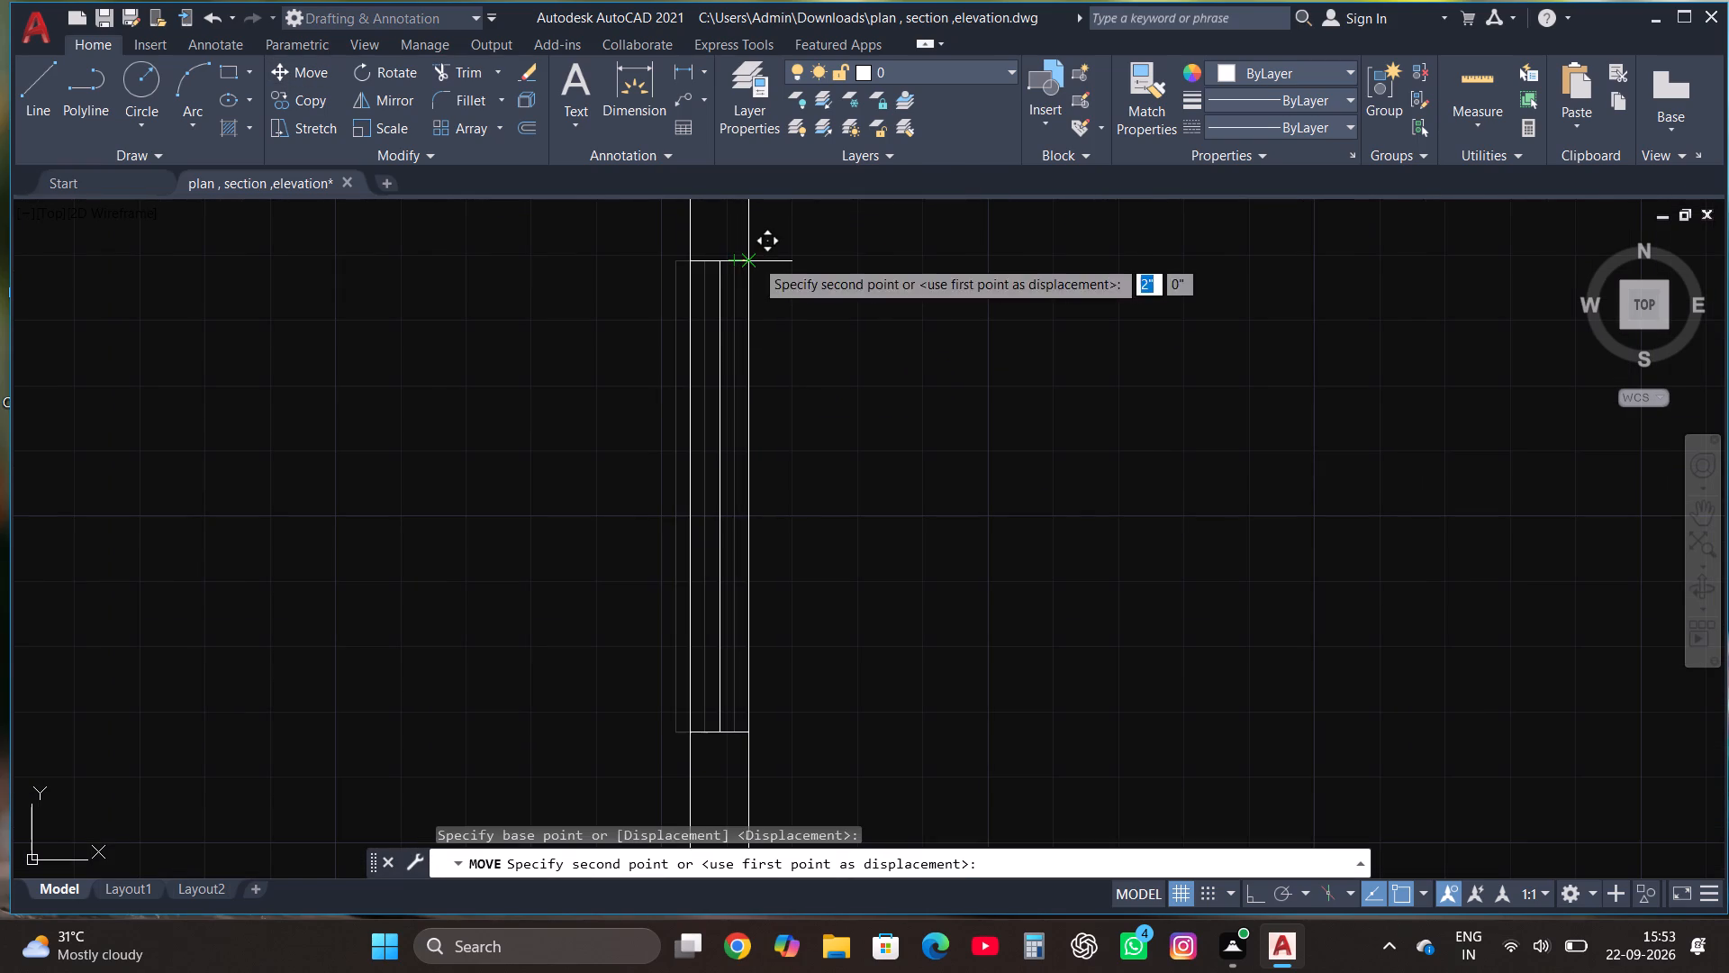
pyautogui.click(755, 259)
pyautogui.scroll(-3, 702, 330)
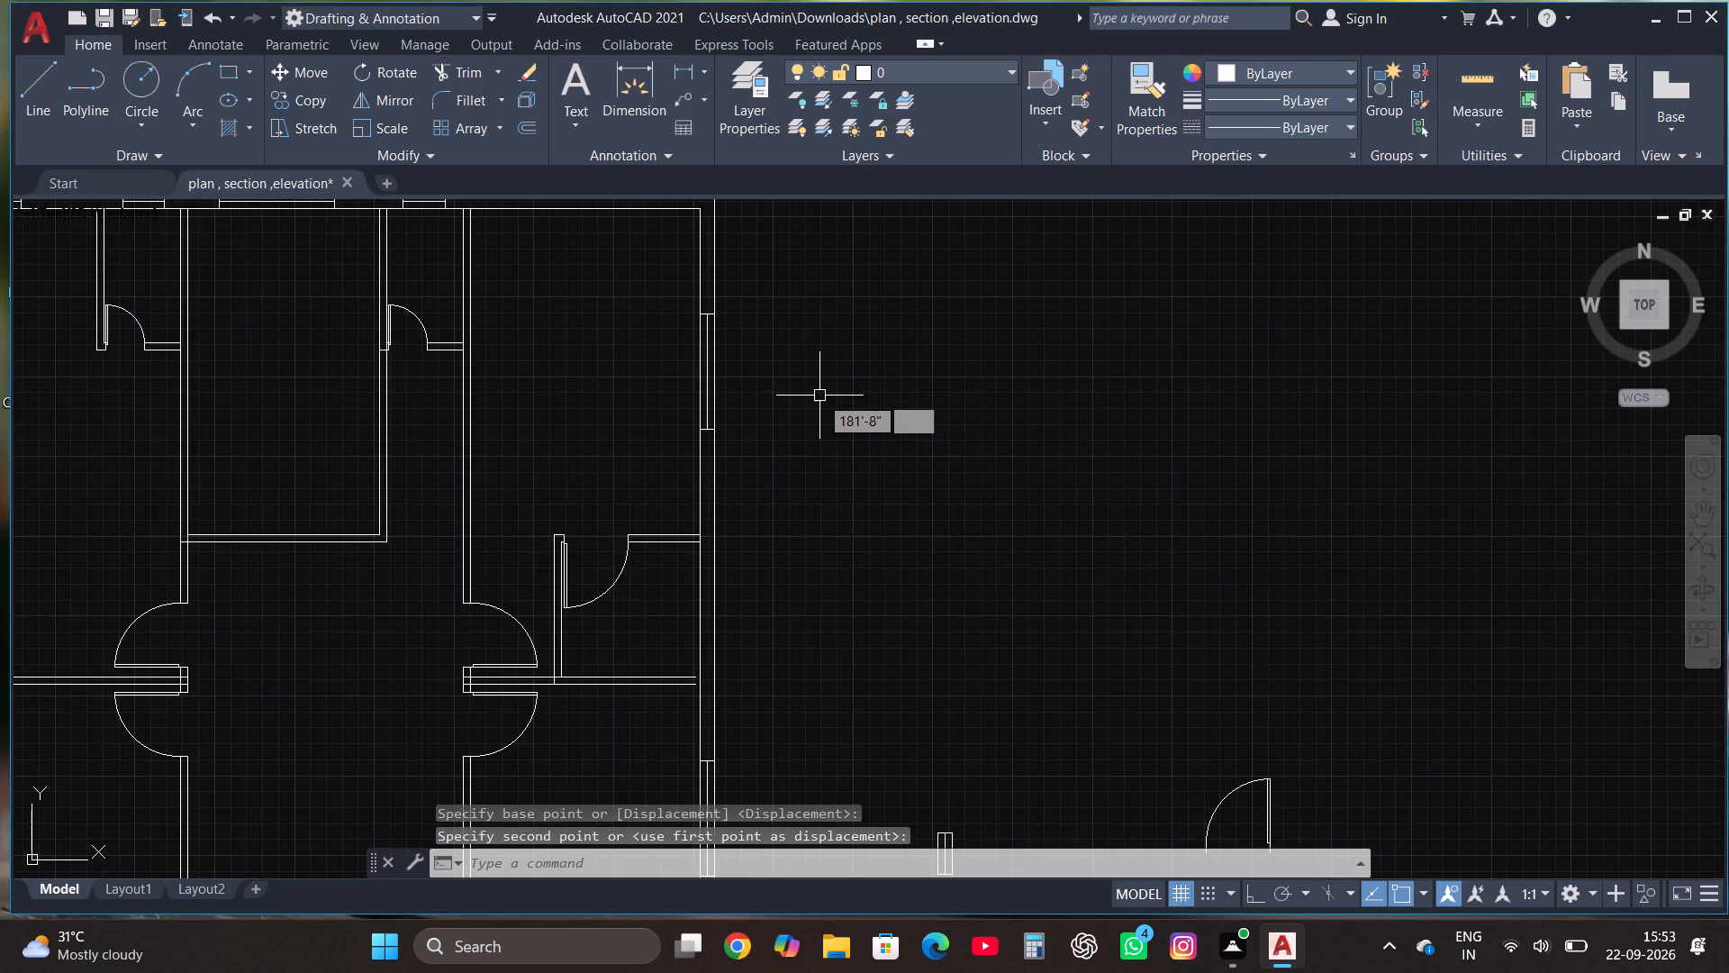
pyautogui.scroll(-2, 874, 421)
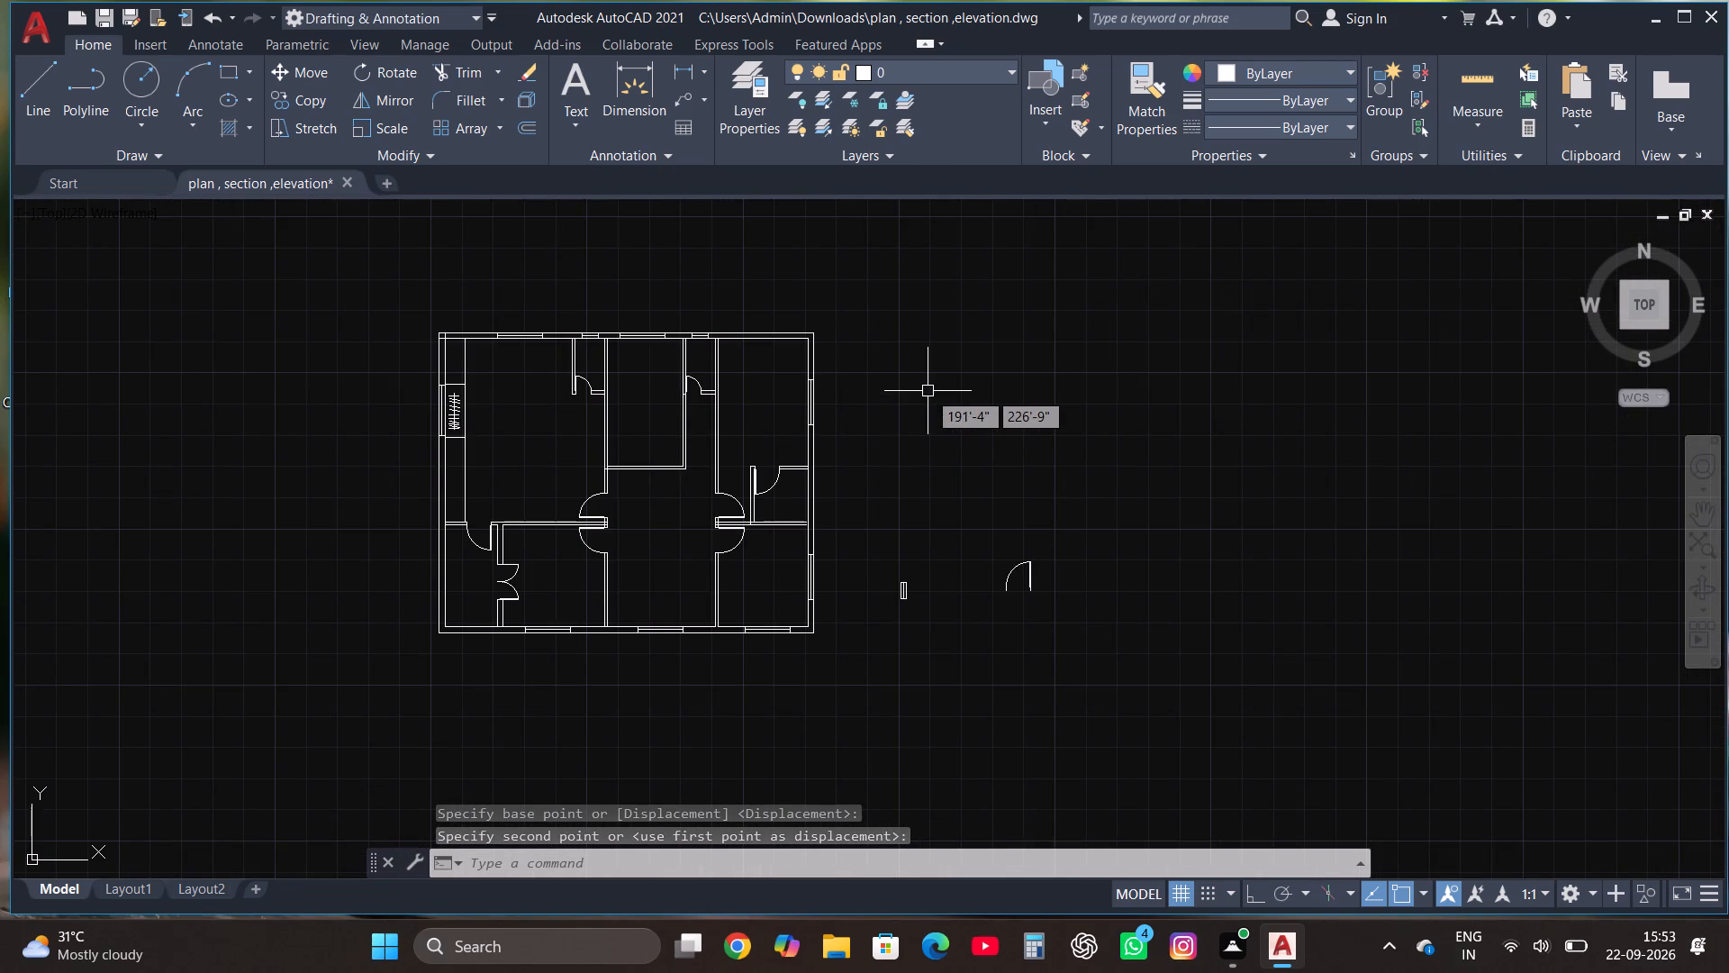
# Copy the spare small vertical window, in Multiple mode, from its upper left corner into the right outer wall beside the small right-hand room.
pyautogui.scroll(2, 877, 635)
pyautogui.click(860, 632)
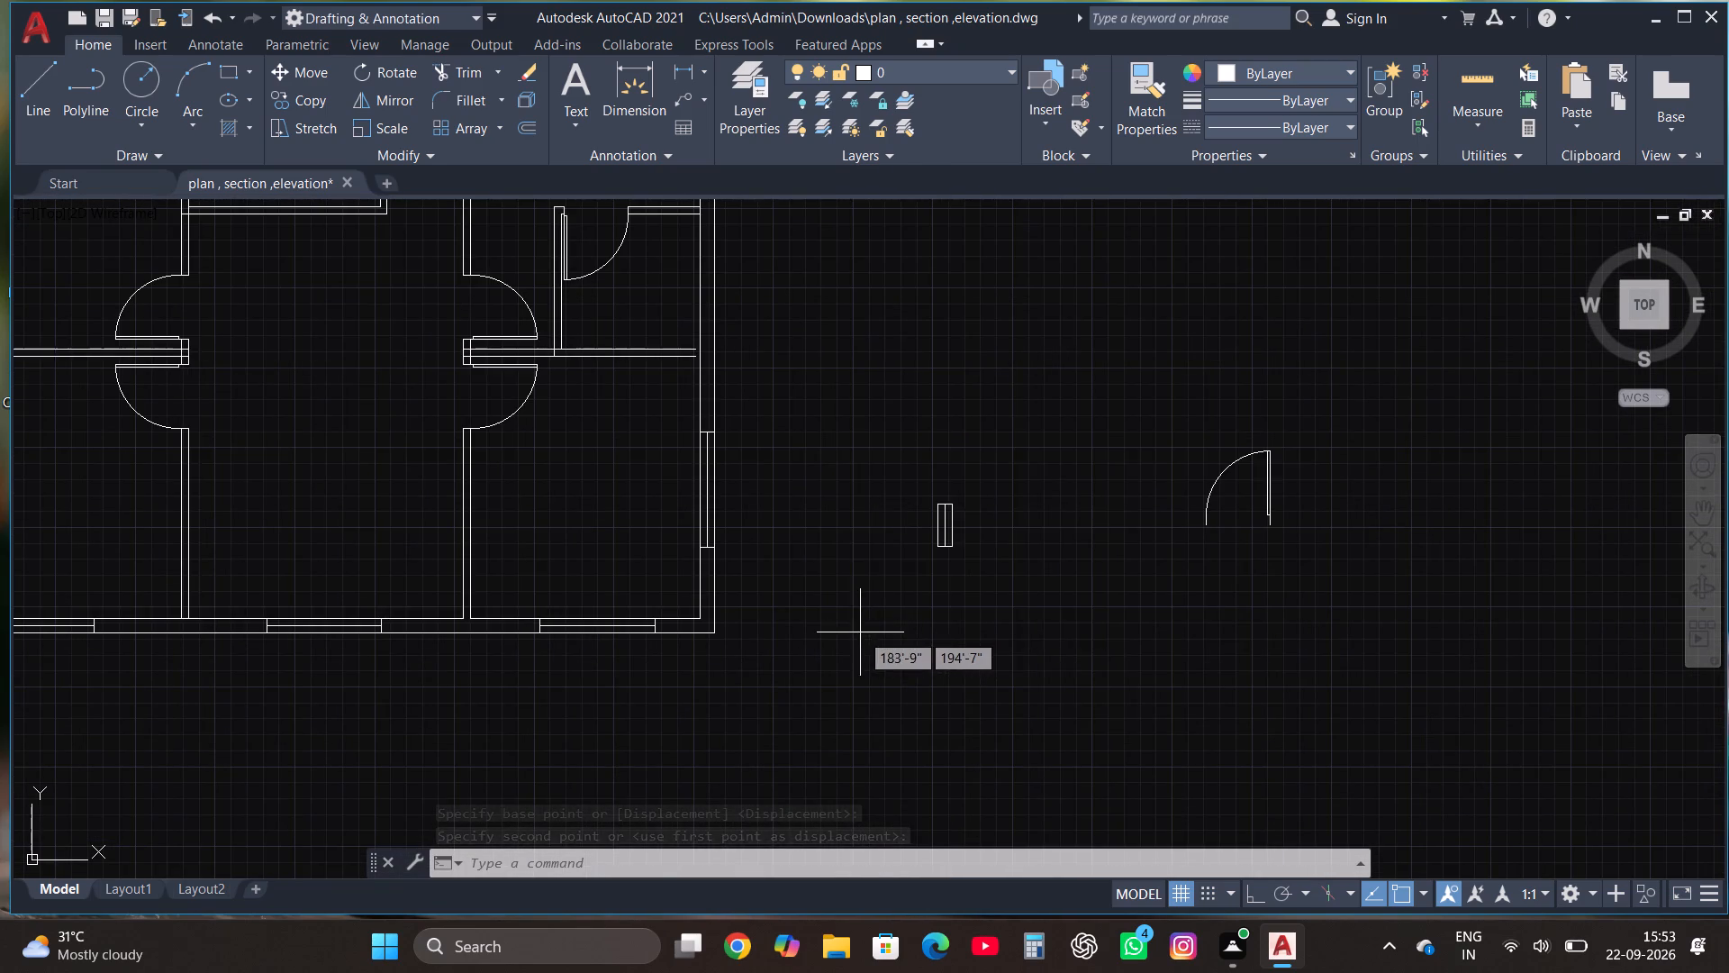
pyautogui.click(981, 423)
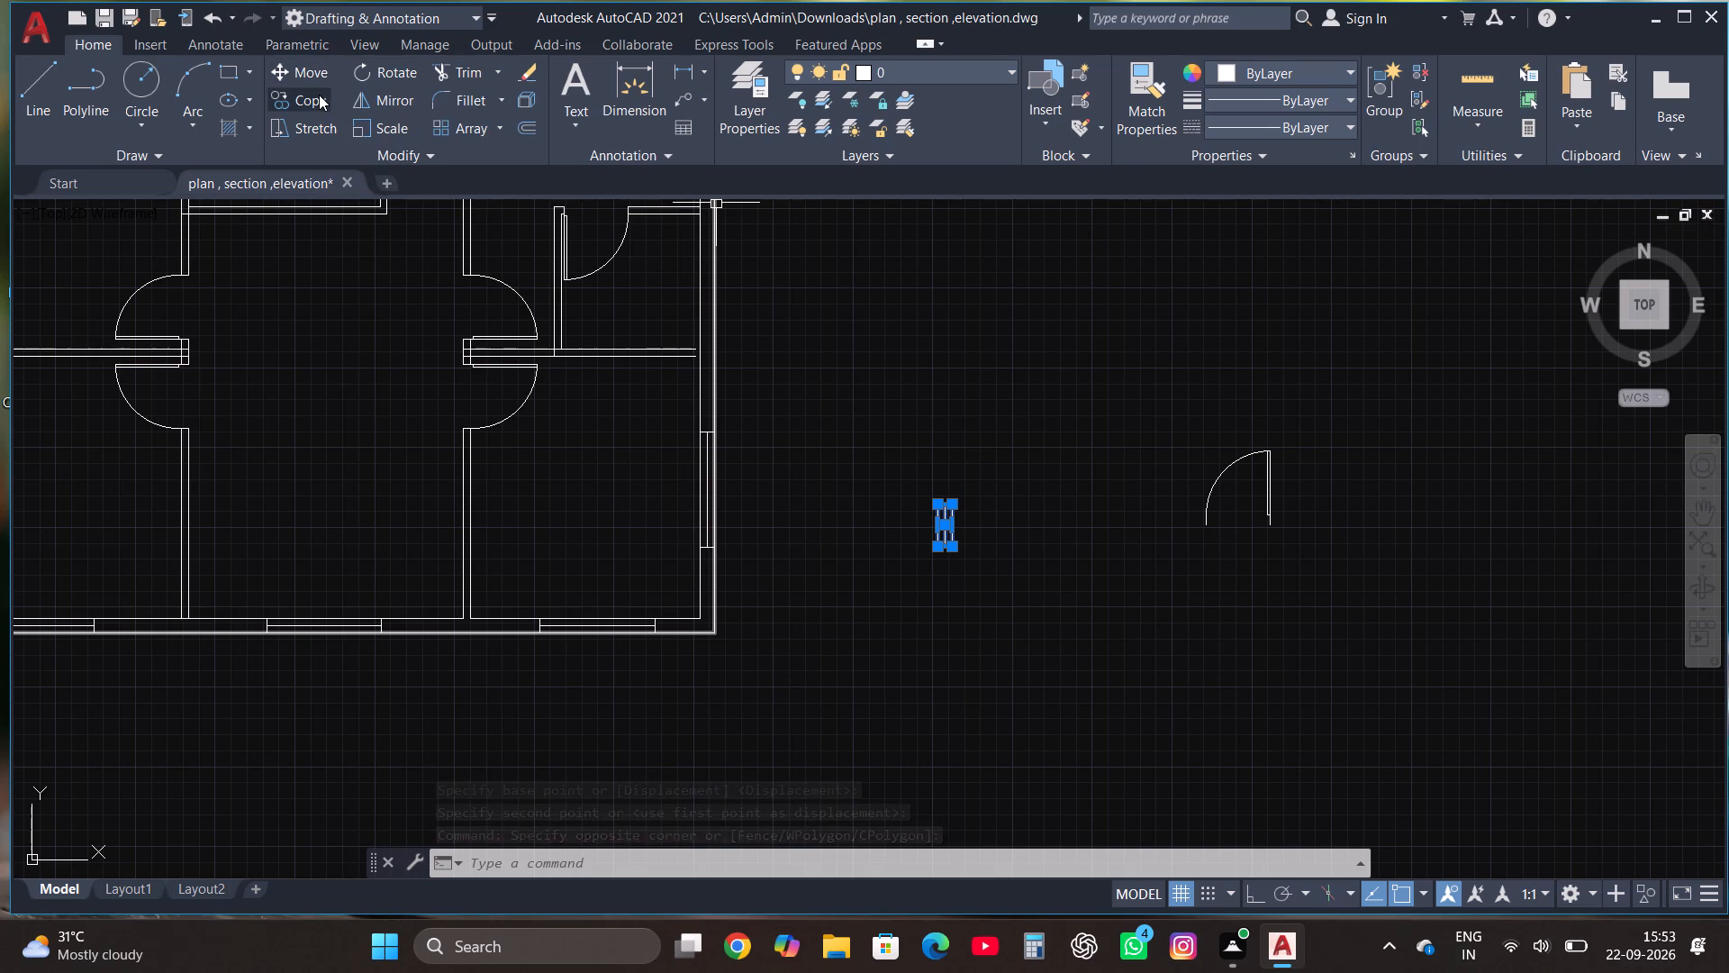
pyautogui.click(319, 95)
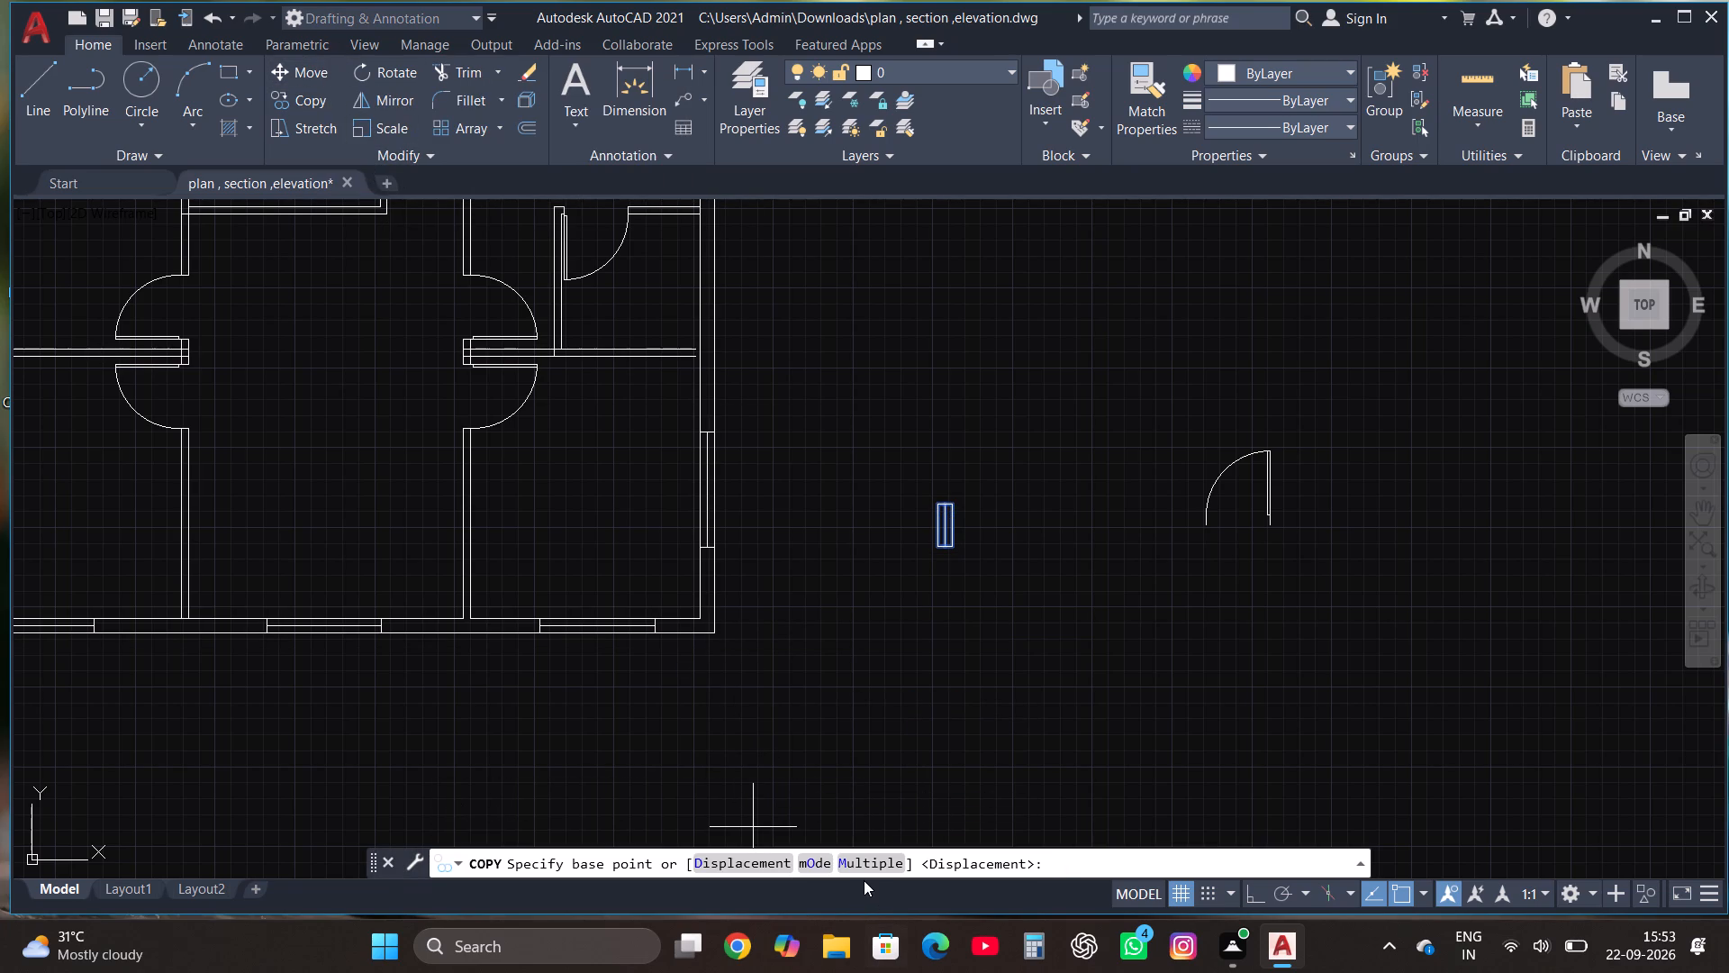
pyautogui.click(864, 858)
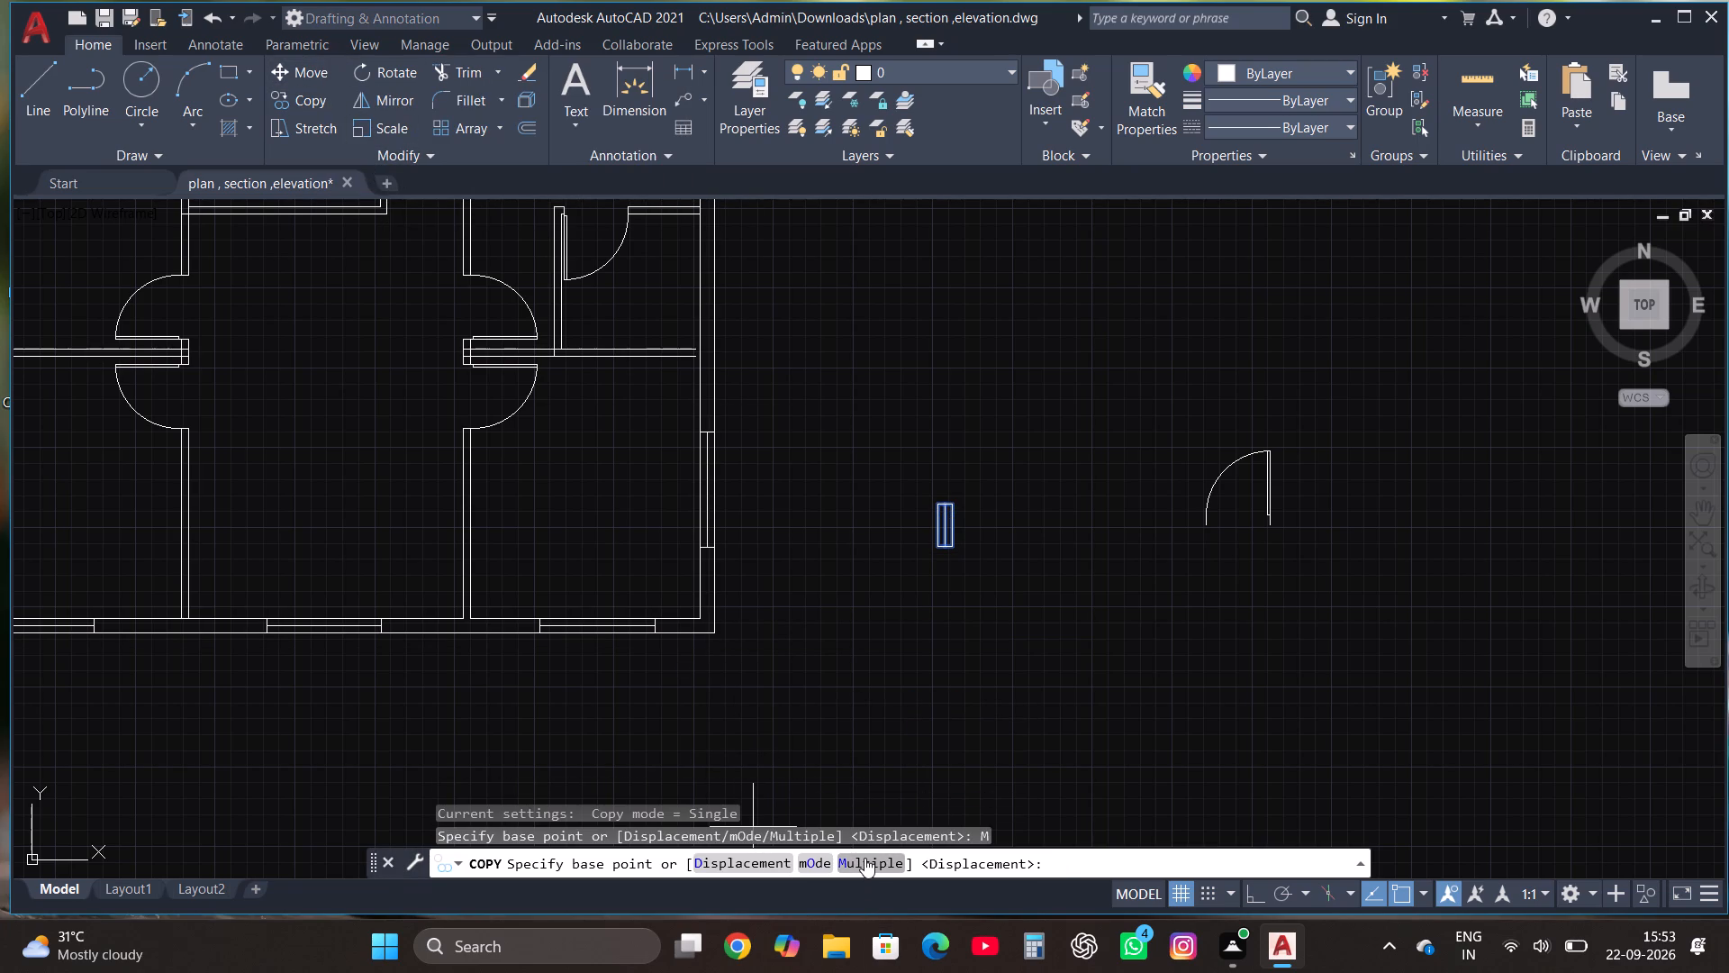
pyautogui.click(934, 505)
pyautogui.scroll(-3, 934, 577)
pyautogui.scroll(2, 896, 477)
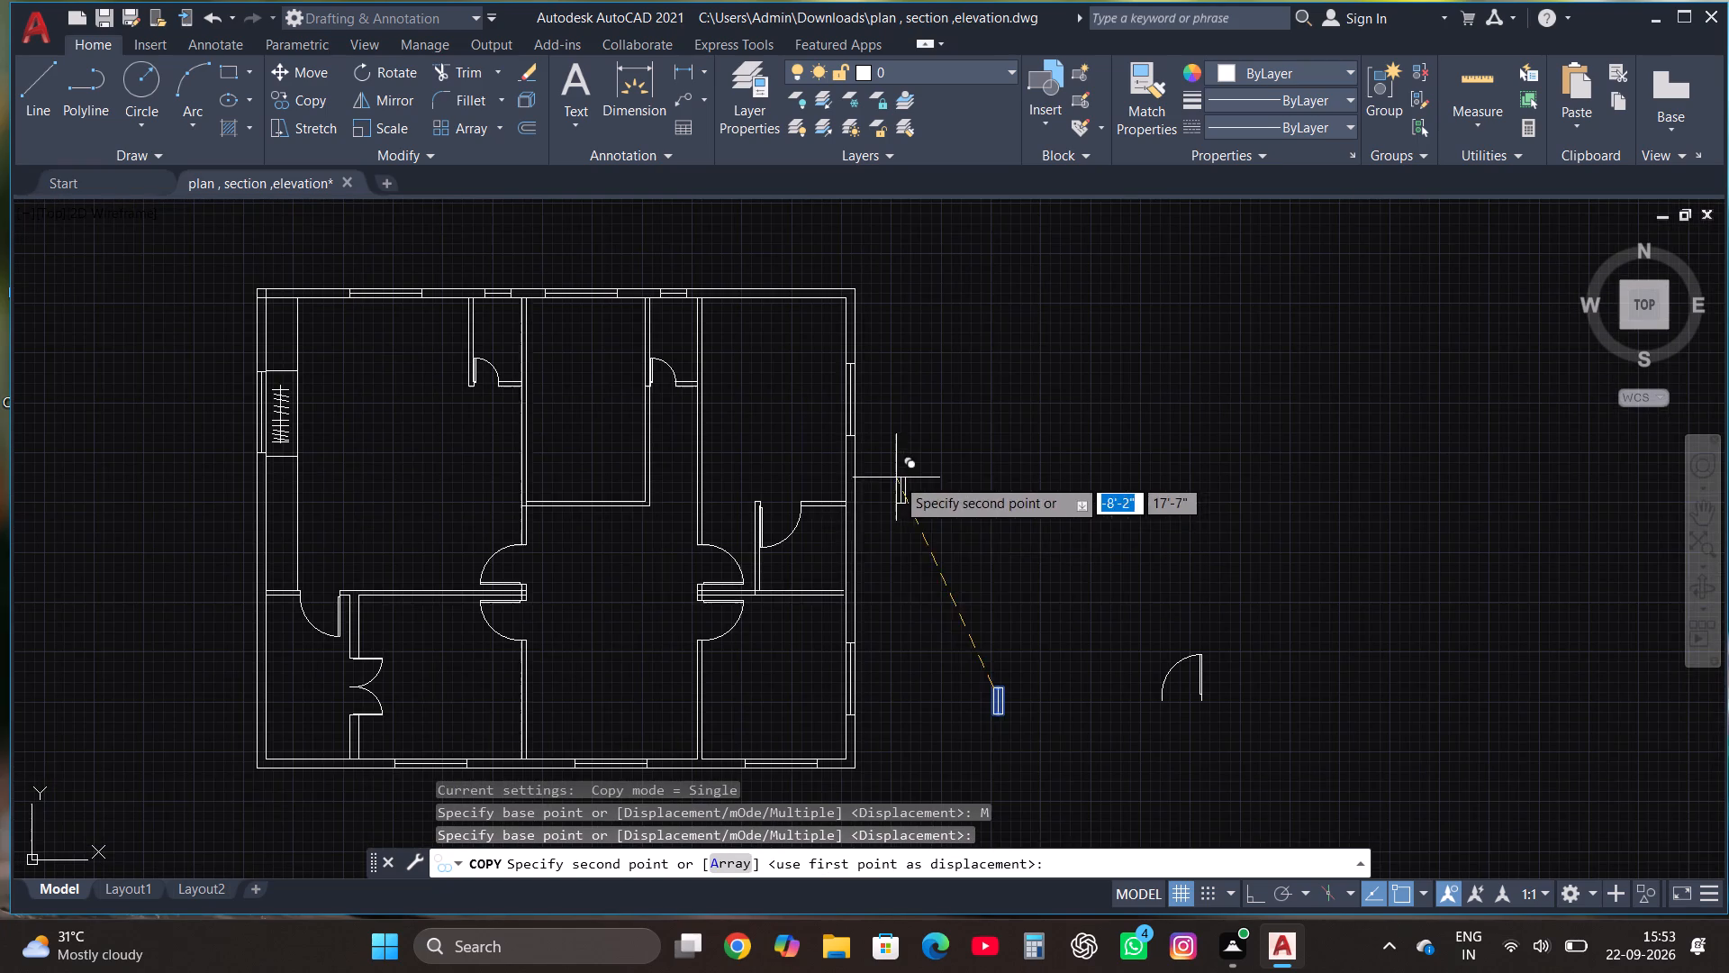
pyautogui.scroll(2, 840, 557)
pyautogui.click(855, 506)
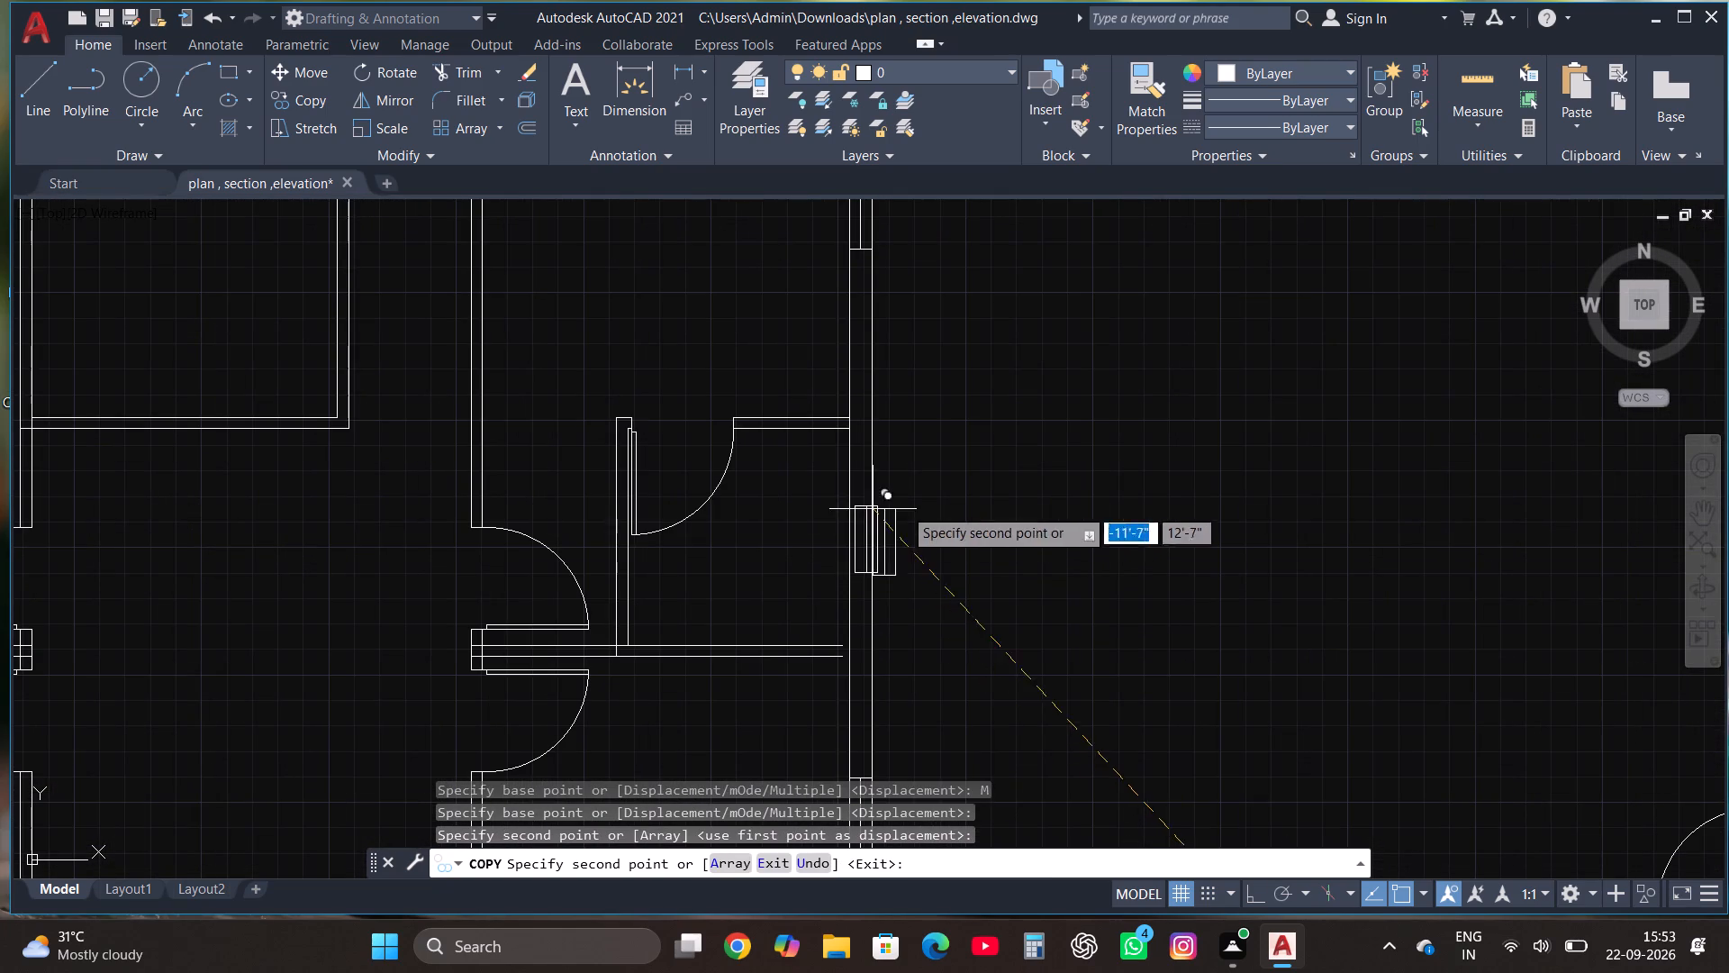
pyautogui.press('Escape')
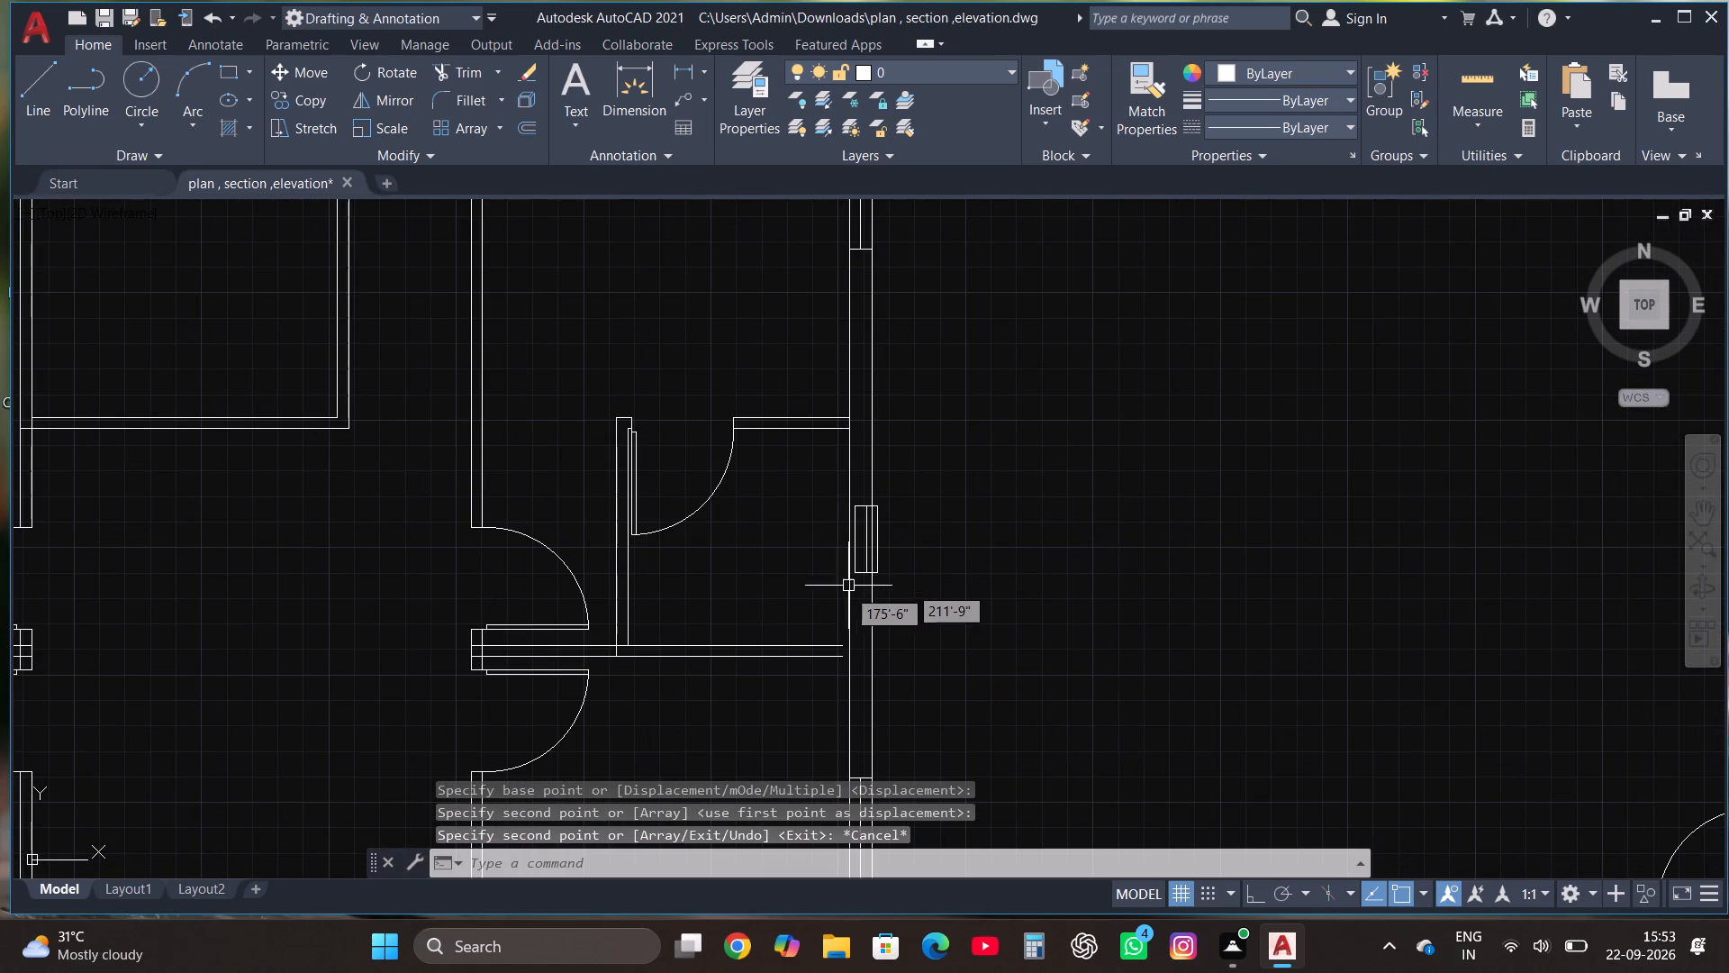
# Move the copied small window by its upper left corner onto the inner line of the right outer wall.
pyautogui.click(845, 597)
pyautogui.press('Escape')
pyautogui.moveTo(827, 592); pyautogui.dragTo(831, 583)
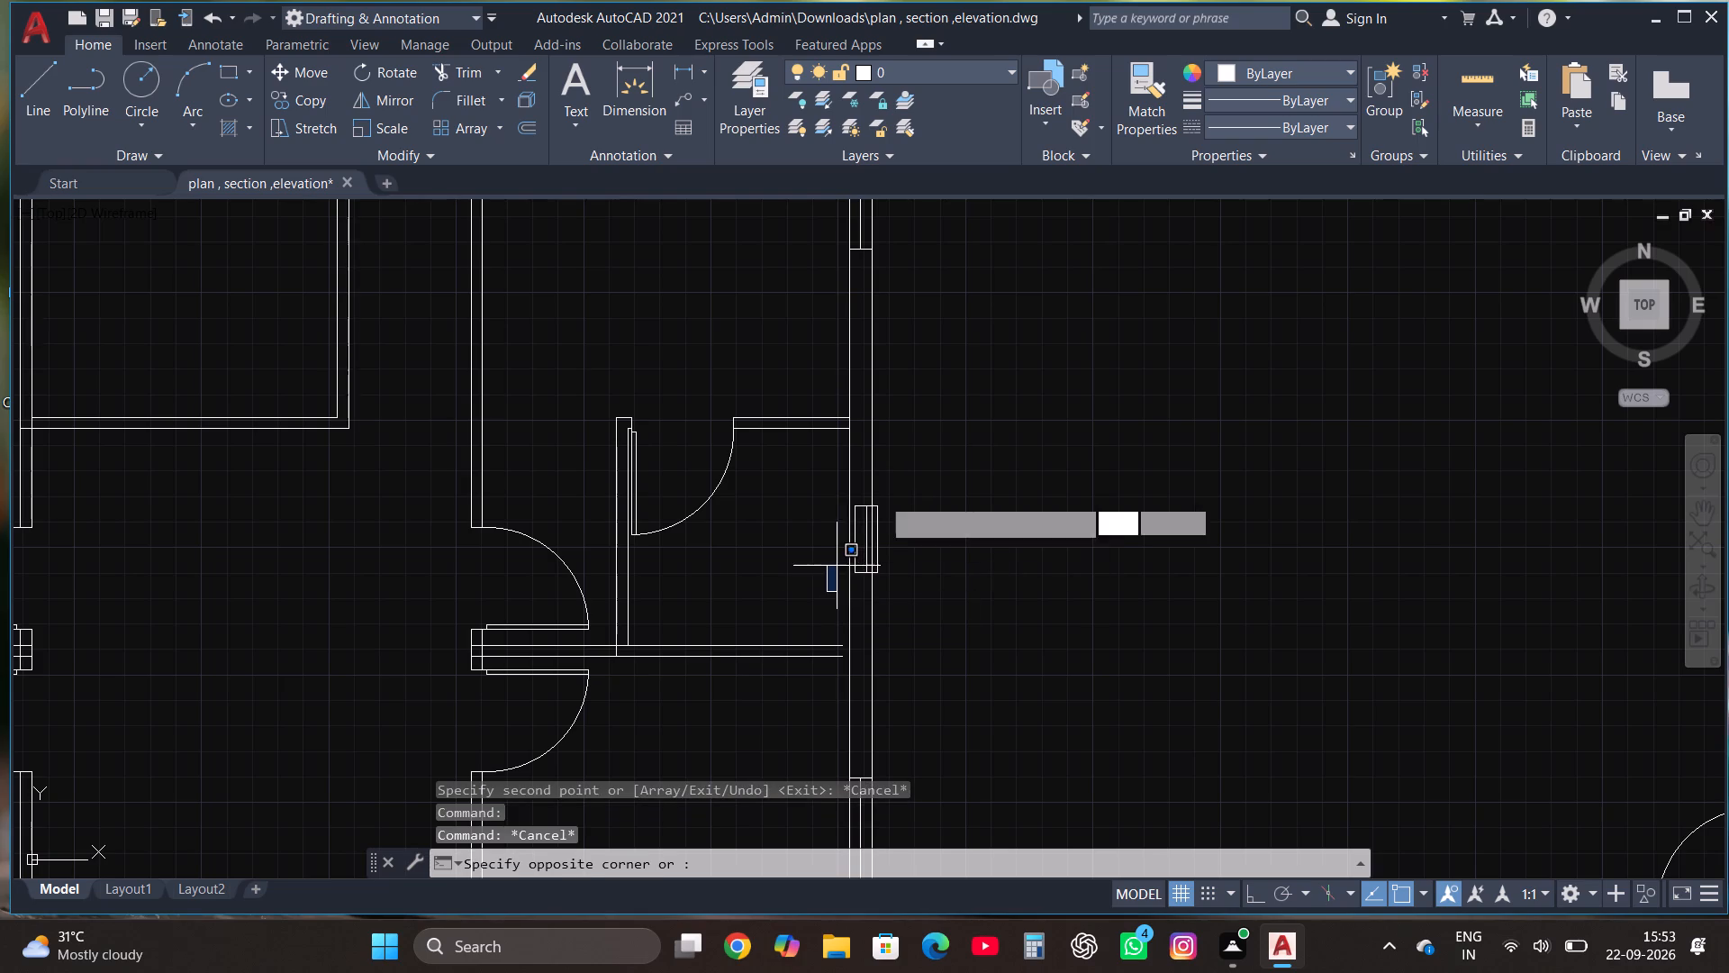
pyautogui.click(898, 476)
pyautogui.click(290, 69)
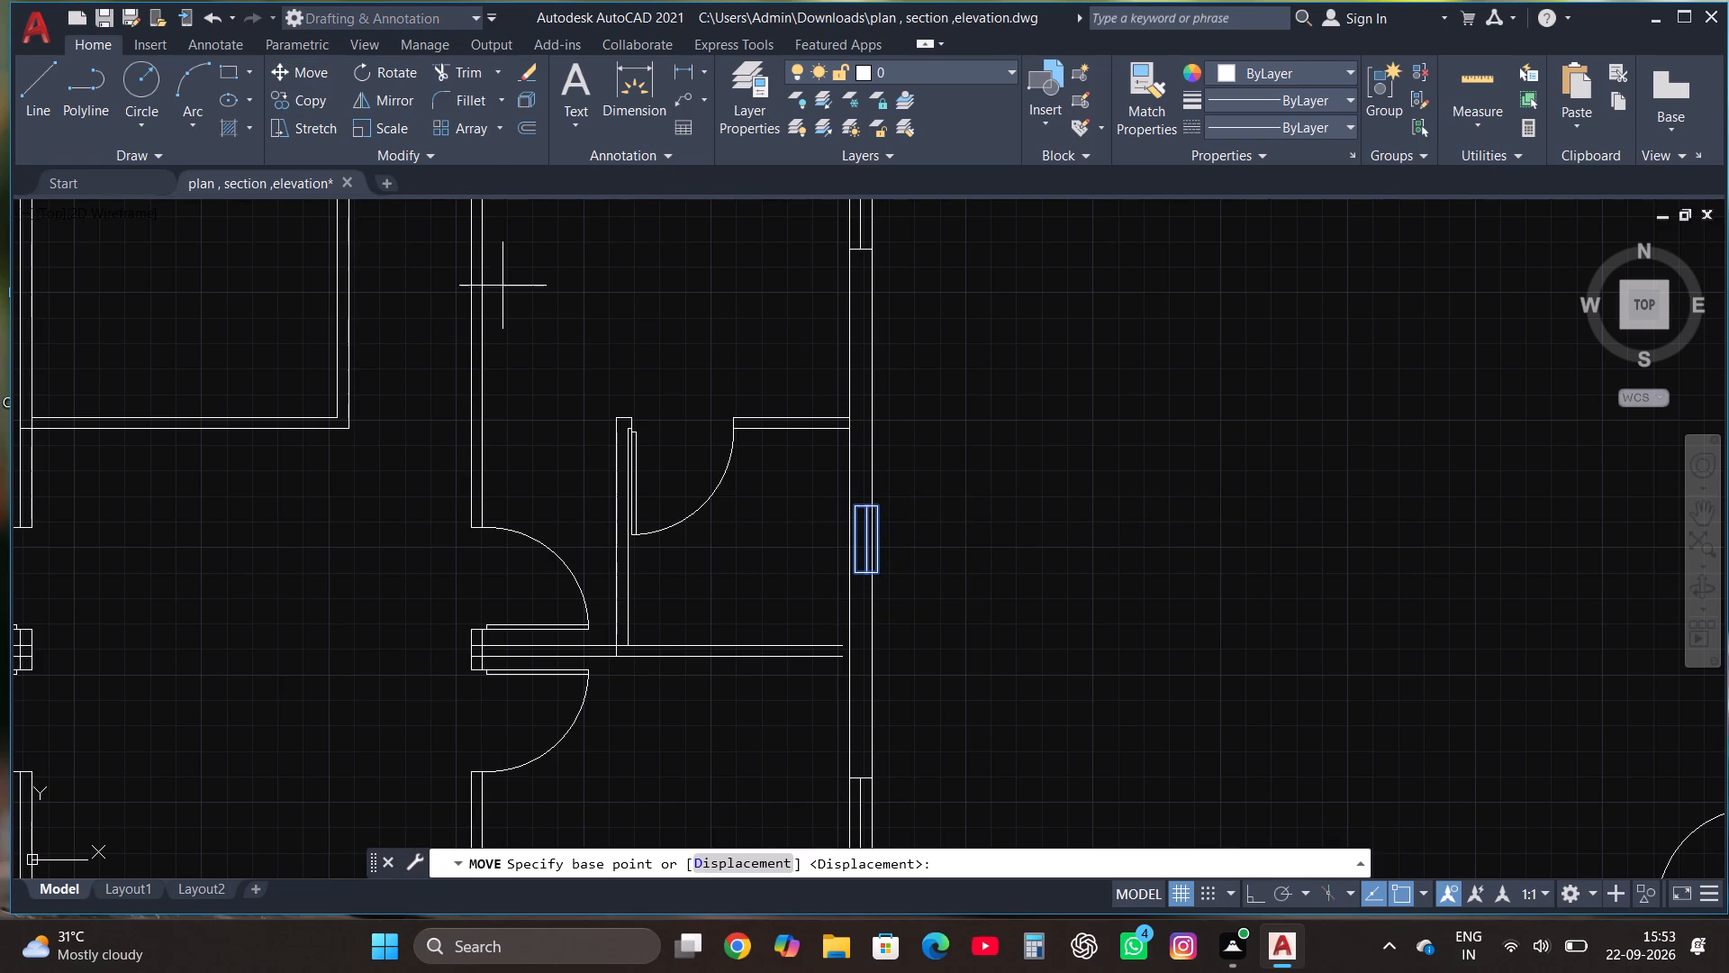
pyautogui.scroll(2, 830, 504)
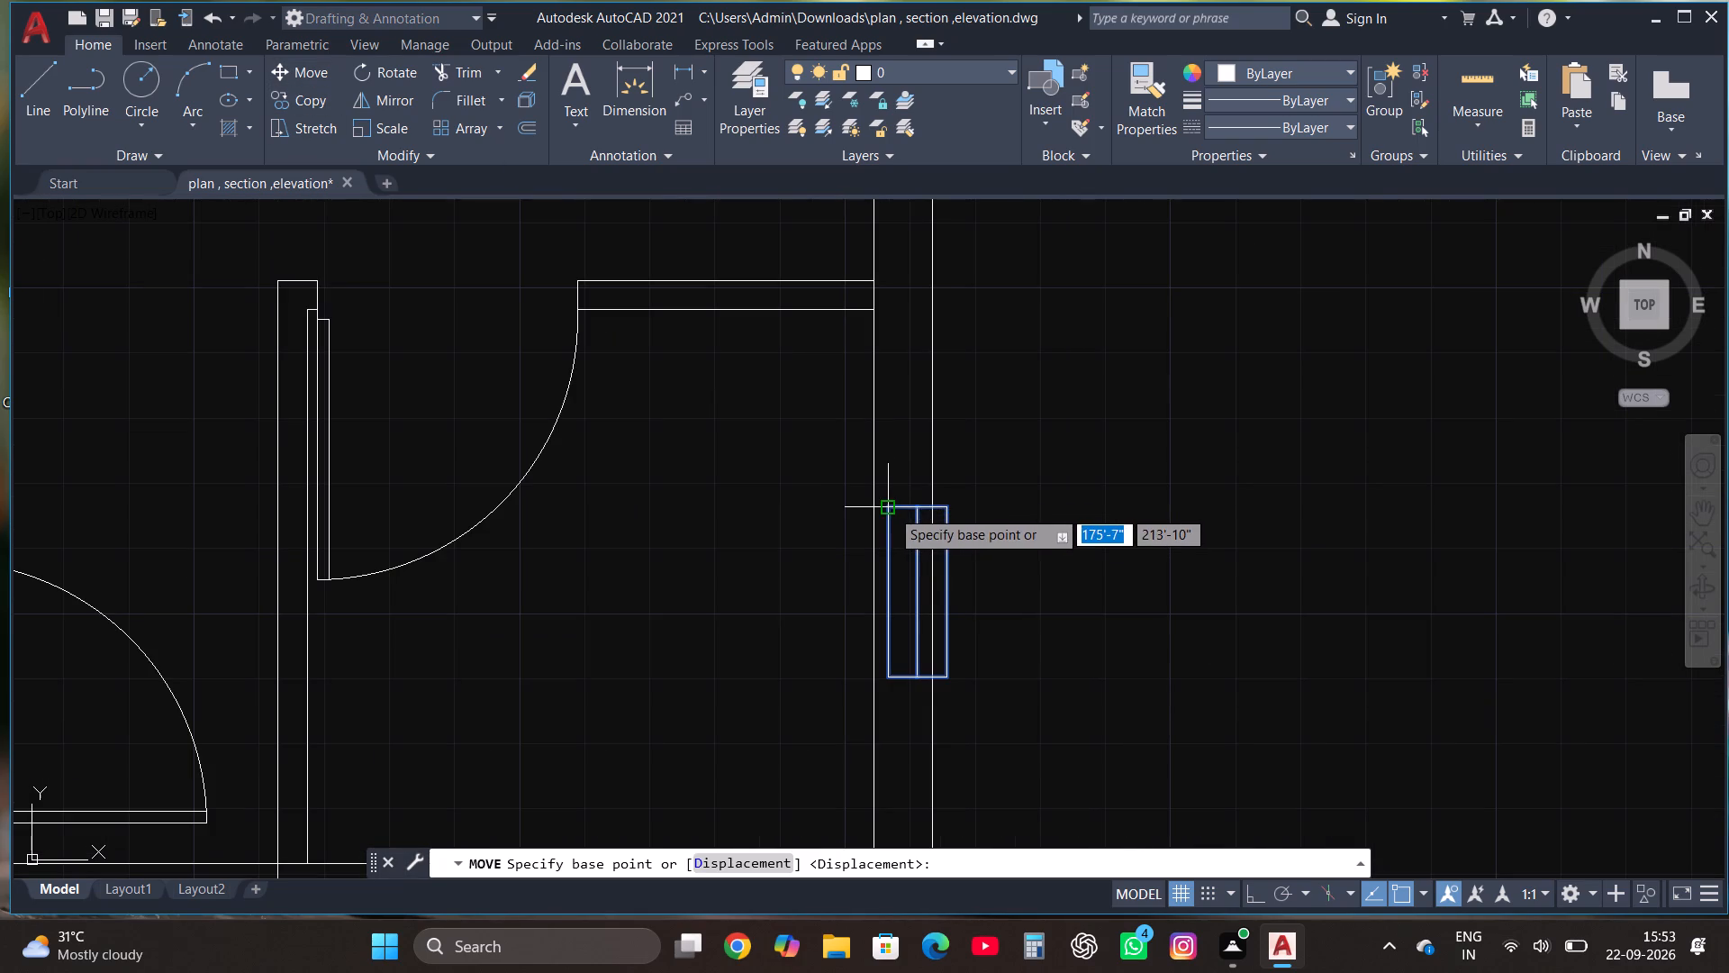
pyautogui.click(889, 507)
pyautogui.click(873, 508)
# Draw two short lines continuing both lines of the right-hand horizontal partition past the inner line of the right outer wall.
pyautogui.scroll(-1, 903, 423)
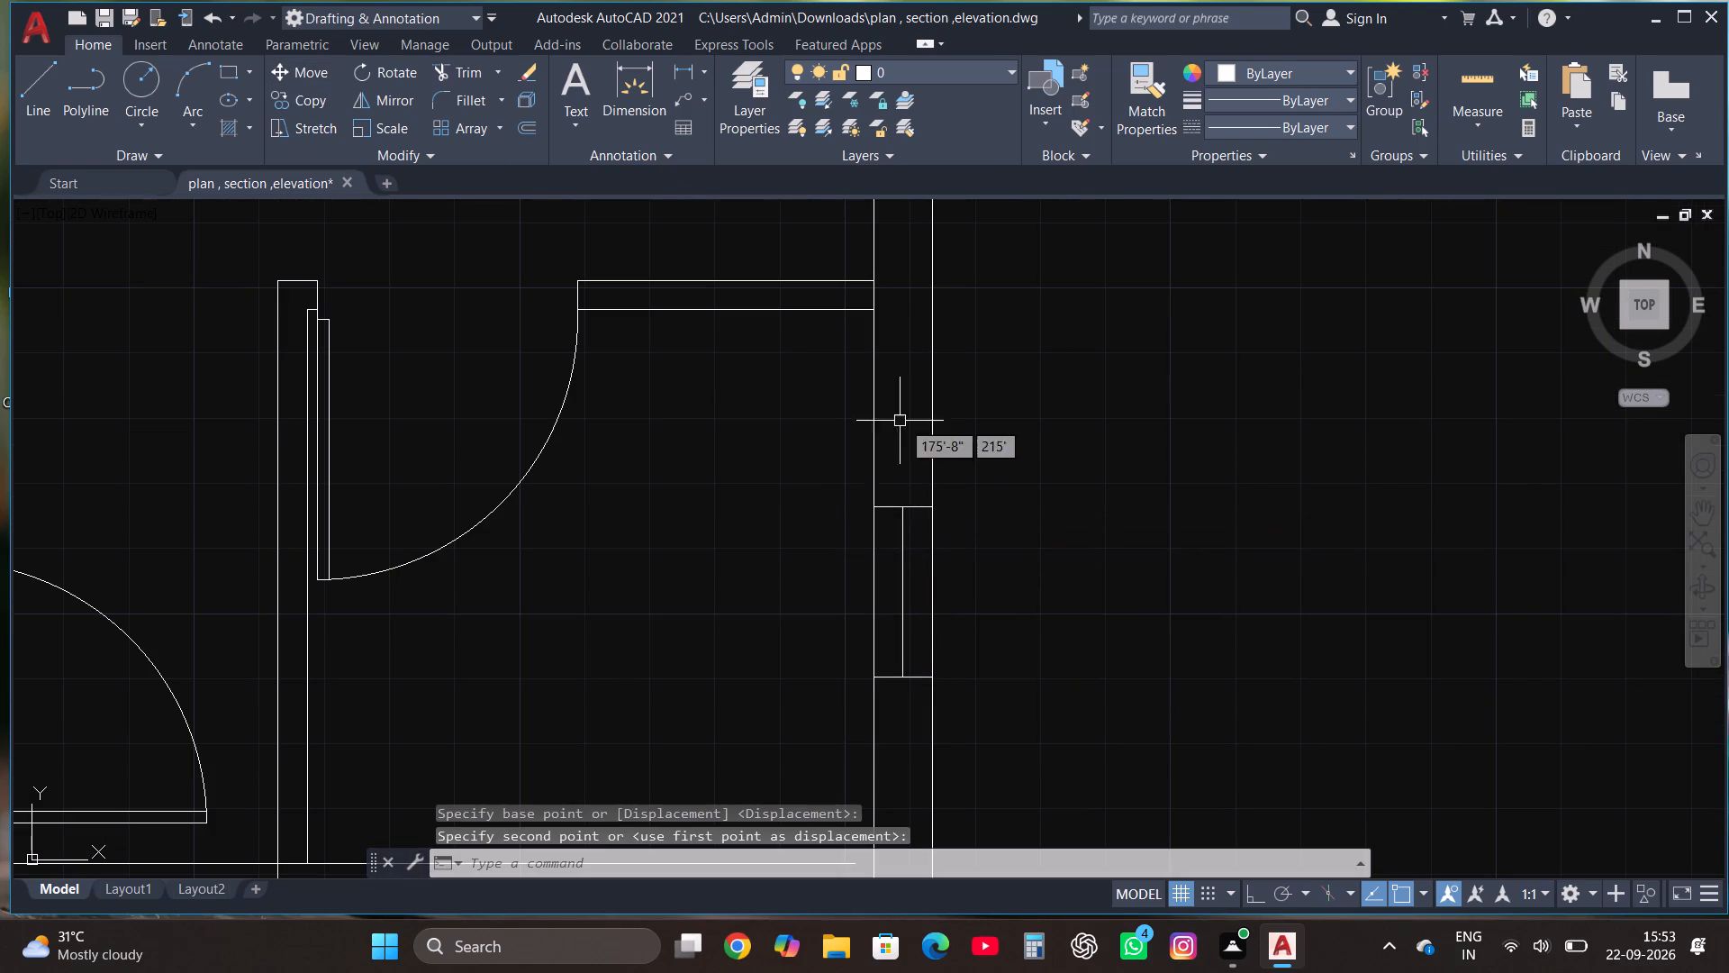
pyautogui.scroll(-3, 903, 423)
pyautogui.scroll(1, 908, 570)
pyautogui.scroll(3, 901, 464)
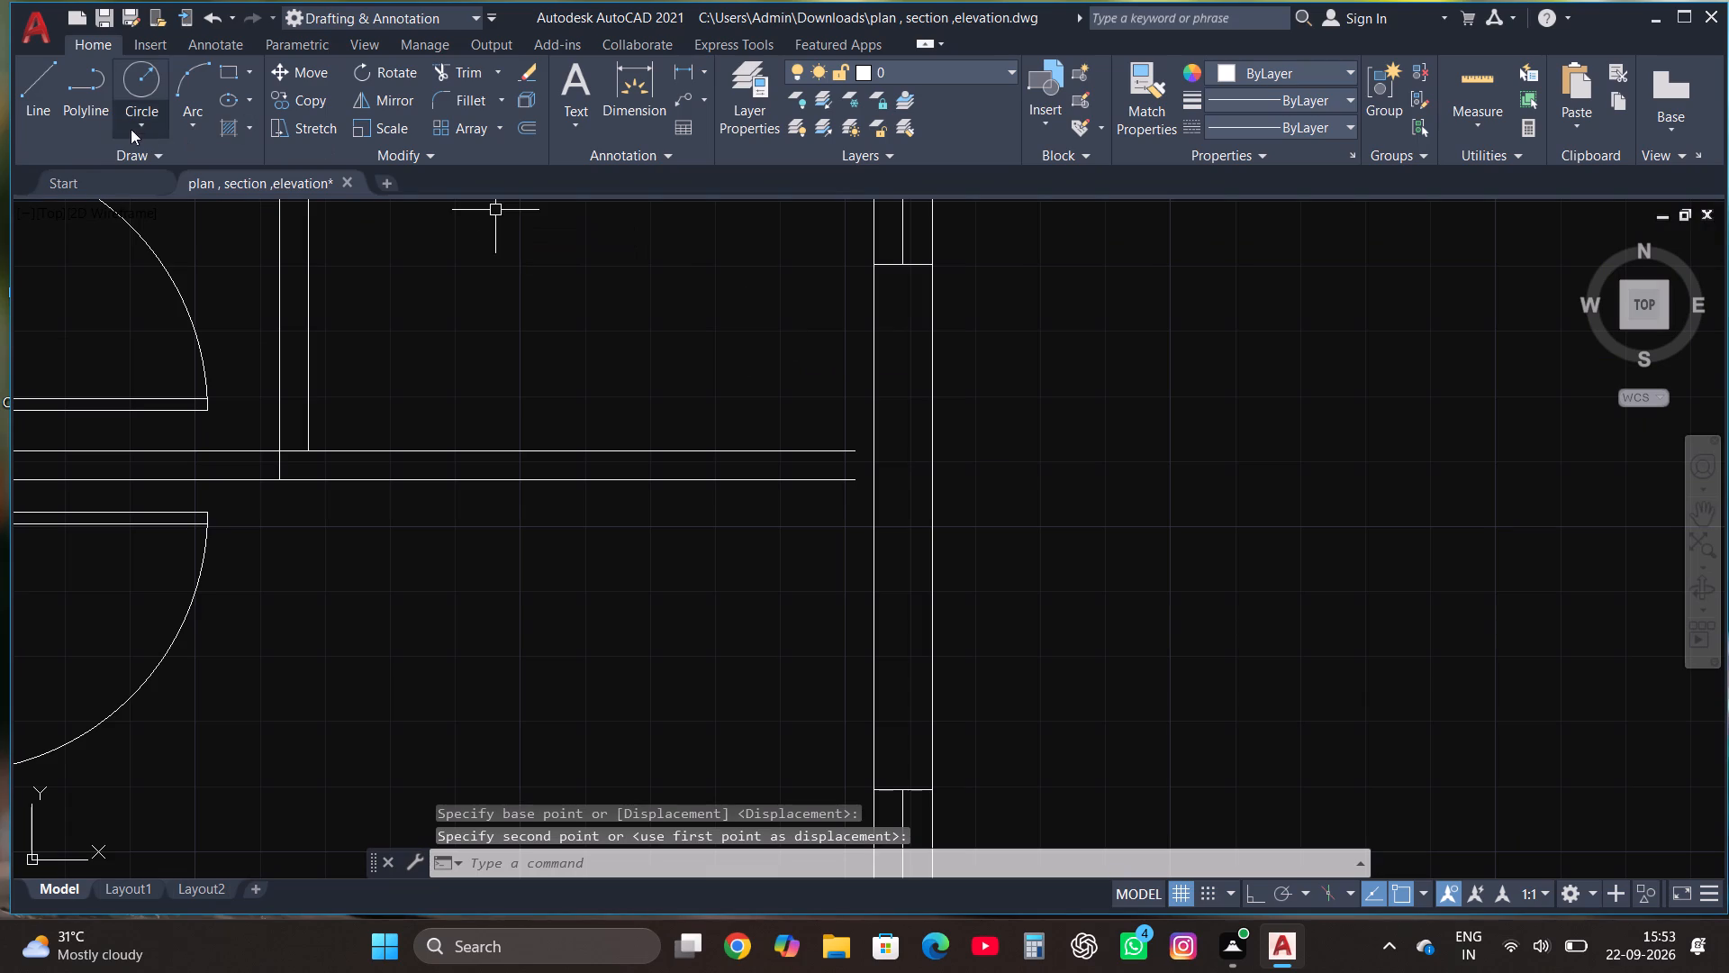
pyautogui.click(47, 100)
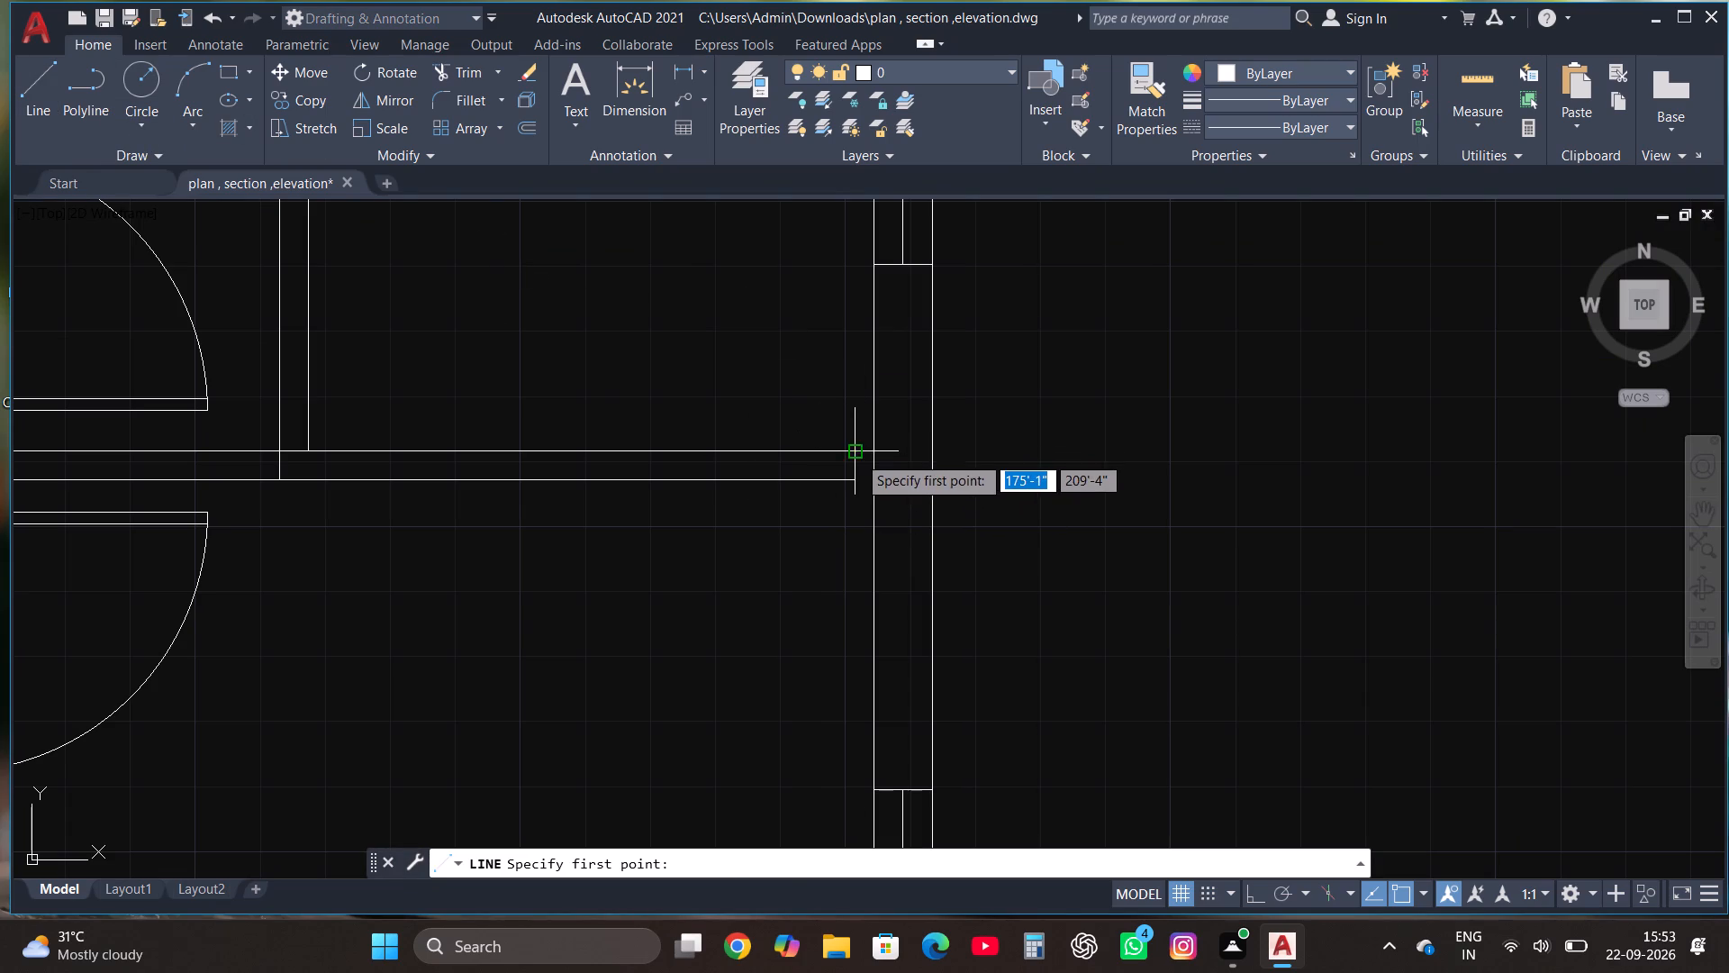
pyautogui.click(857, 455)
pyautogui.click(907, 451)
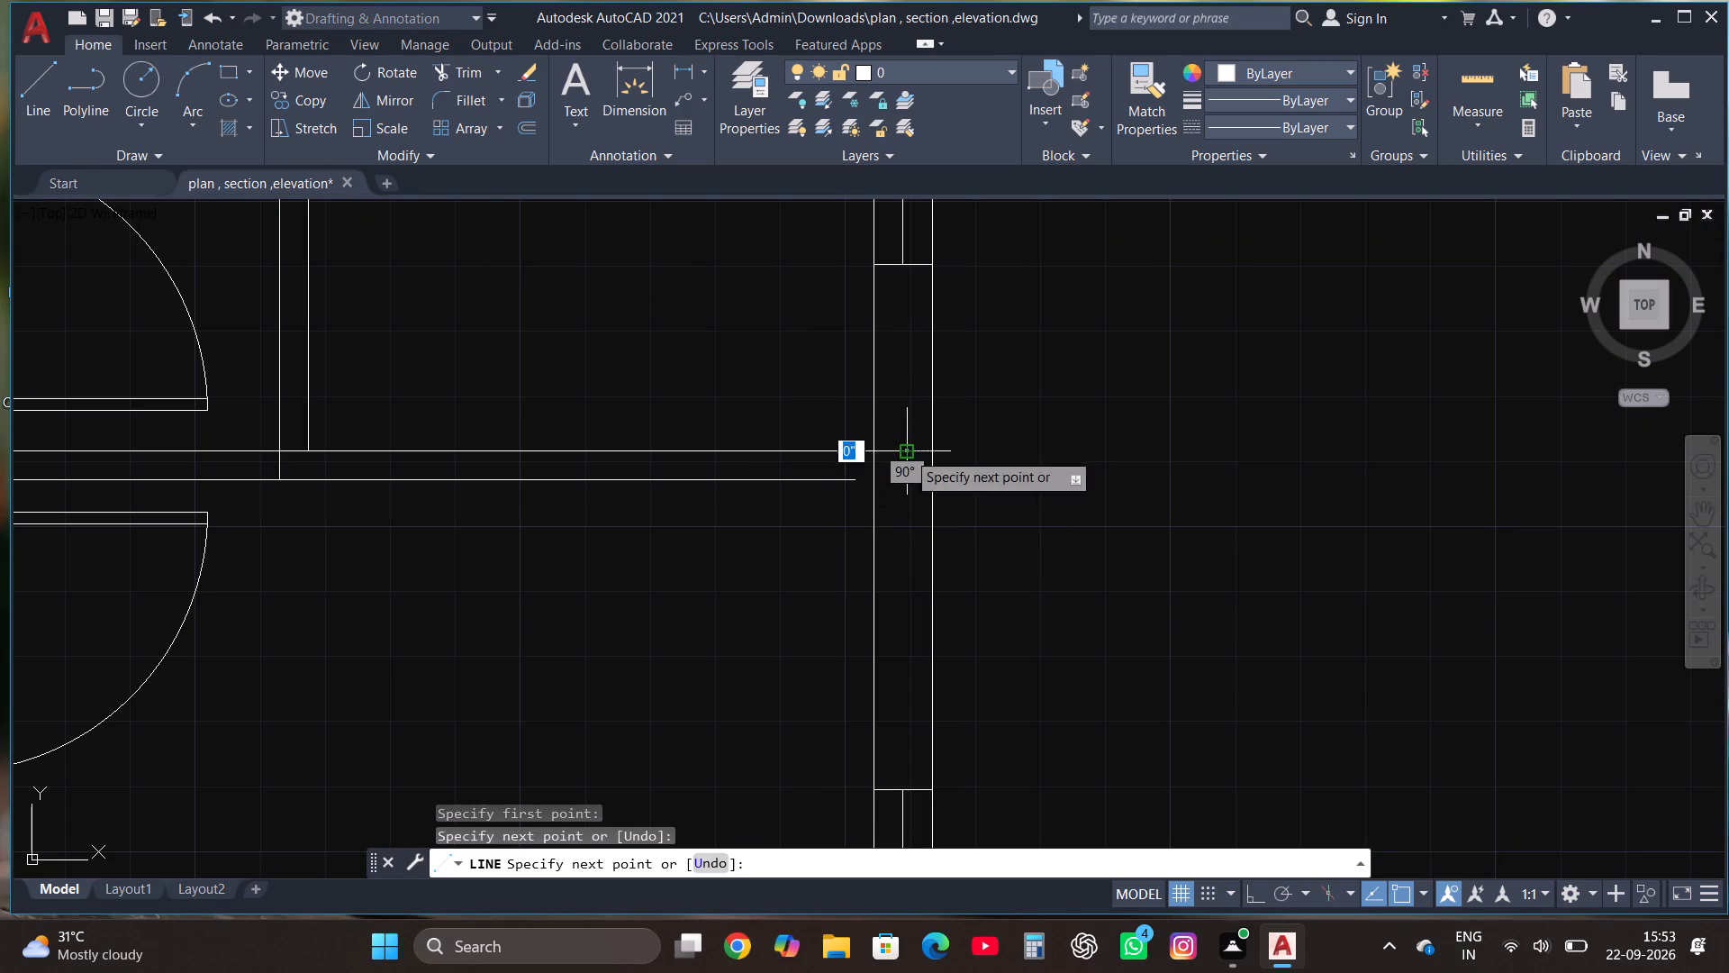
pyautogui.press('Escape')
pyautogui.click(41, 91)
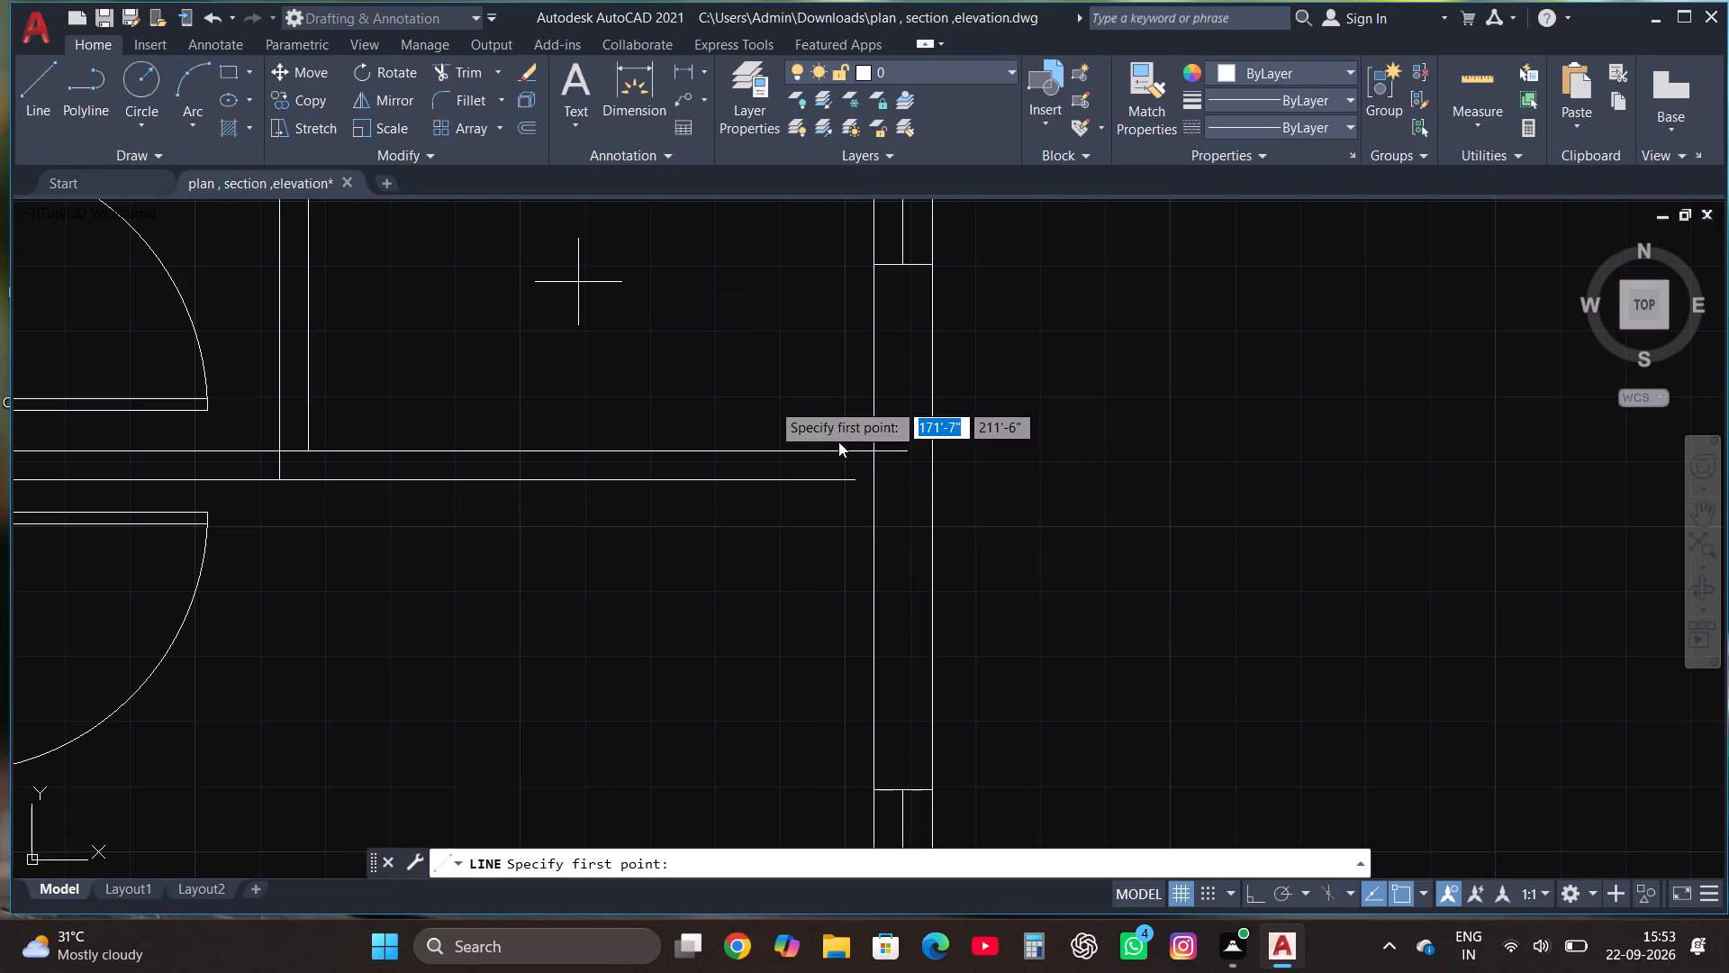
pyautogui.click(852, 479)
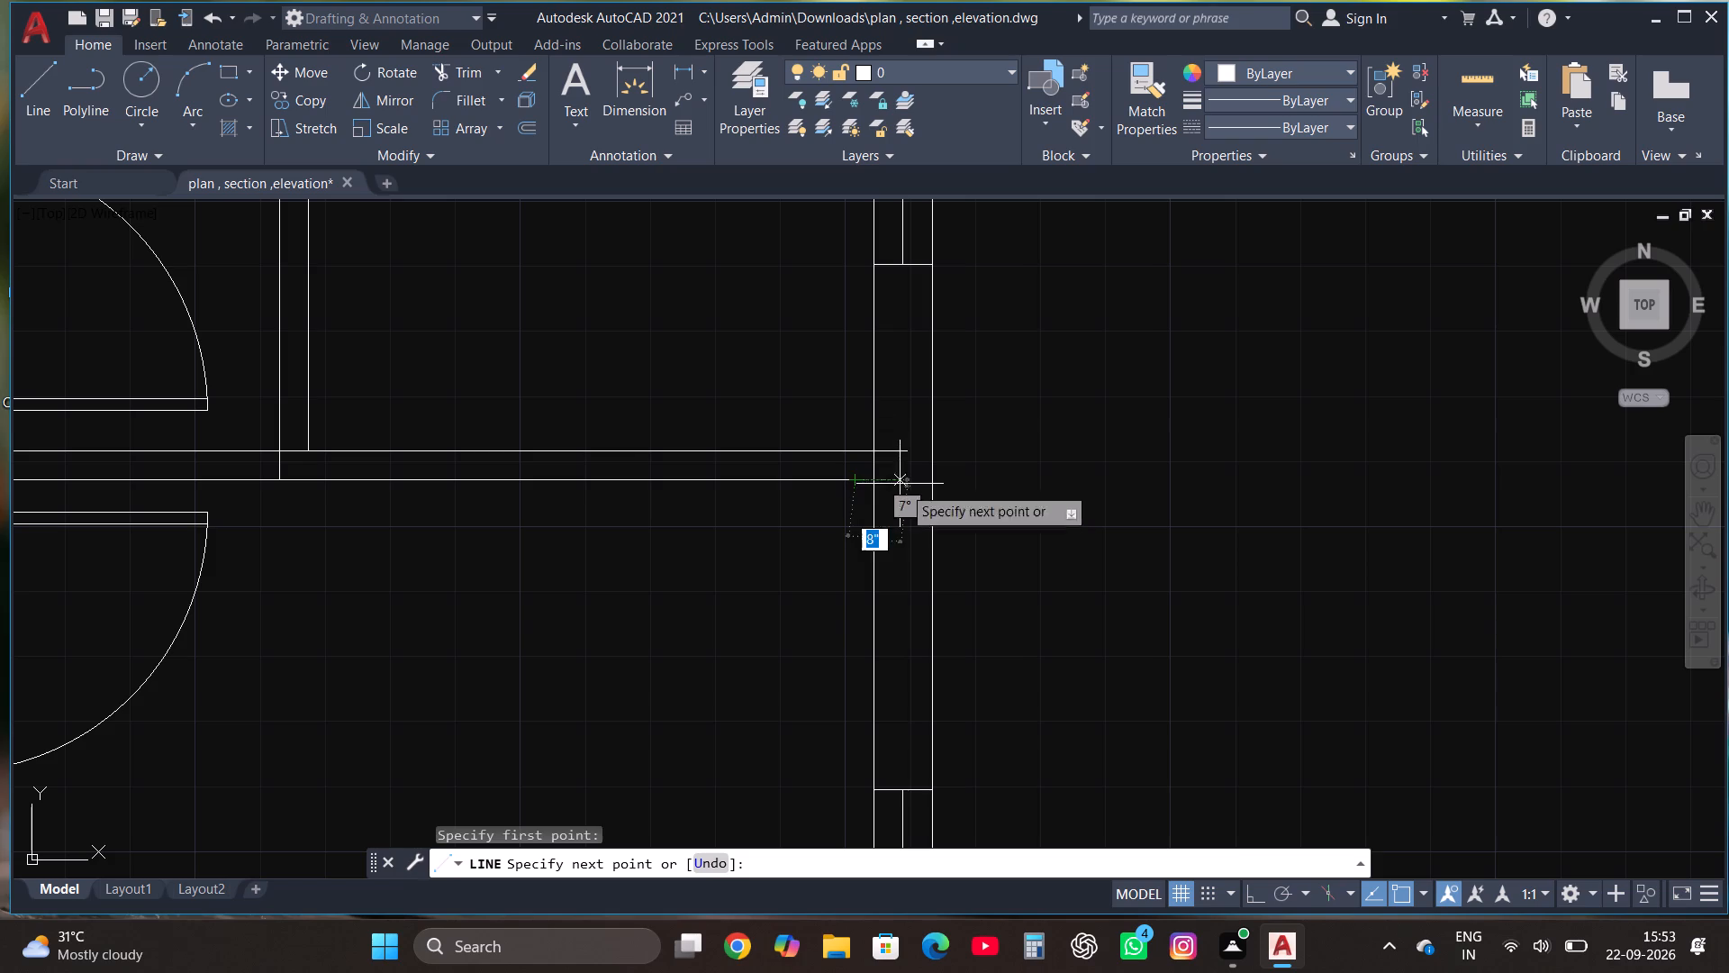
pyautogui.click(900, 484)
pyautogui.press('Escape')
# Trim the partition line ends inside the right outer wall and the wall's inner line between the two partition lines.
pyautogui.click(441, 77)
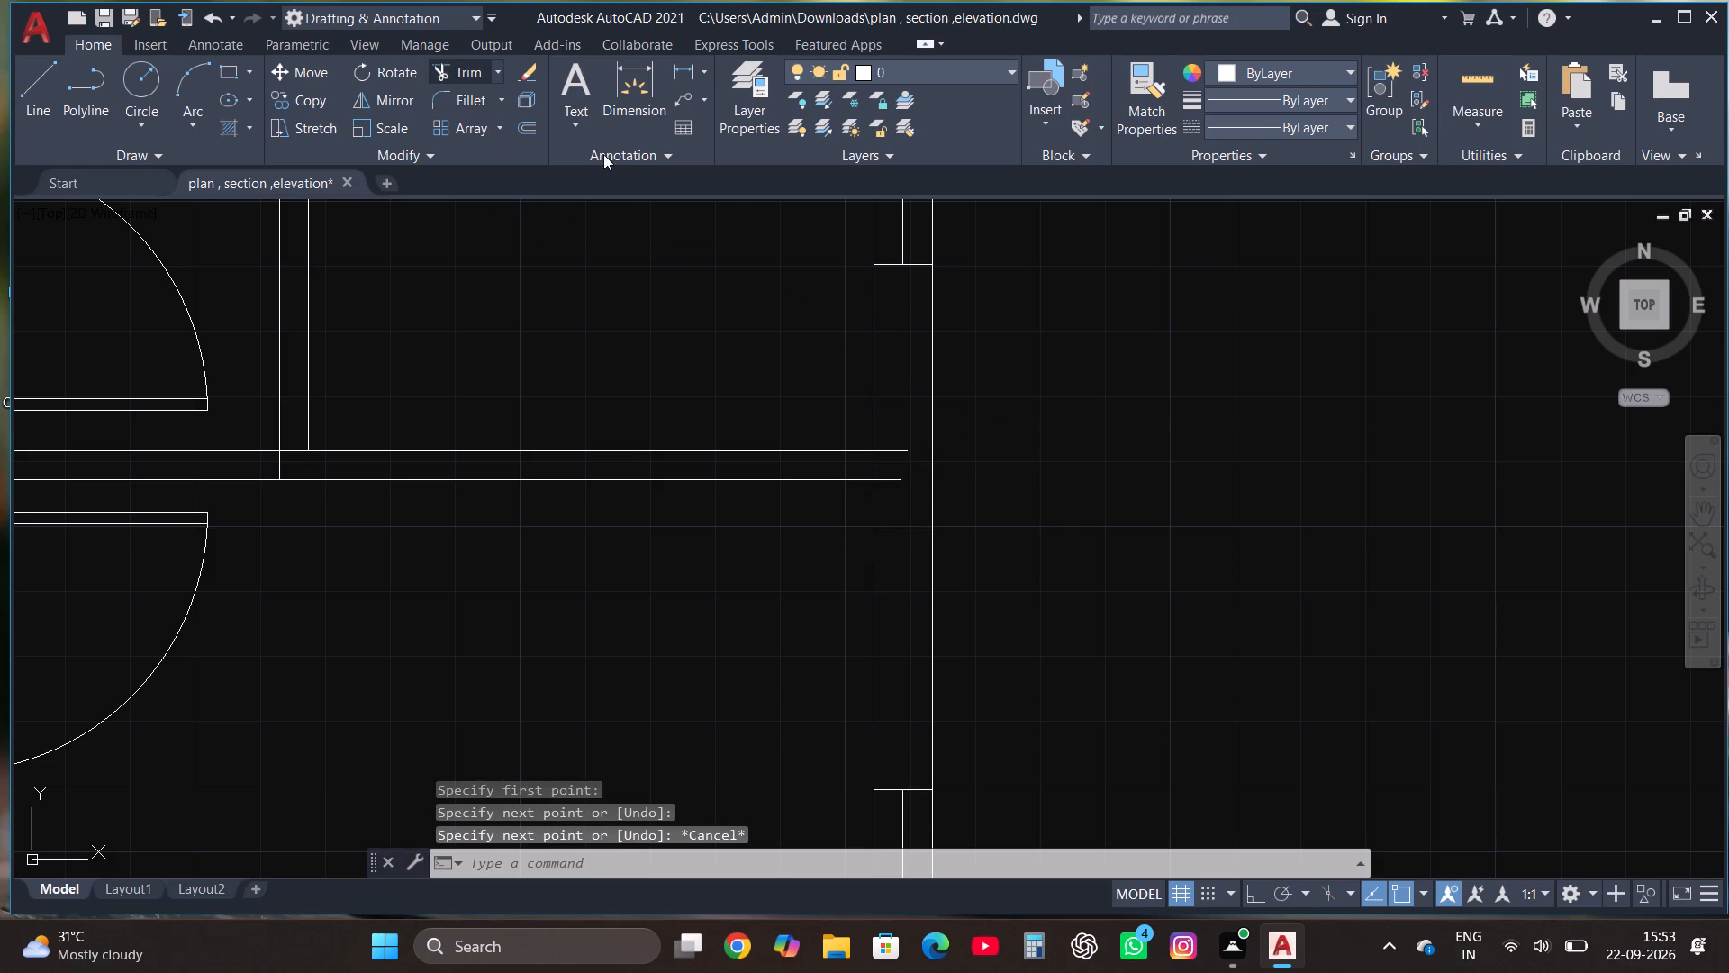
pyautogui.click(891, 447)
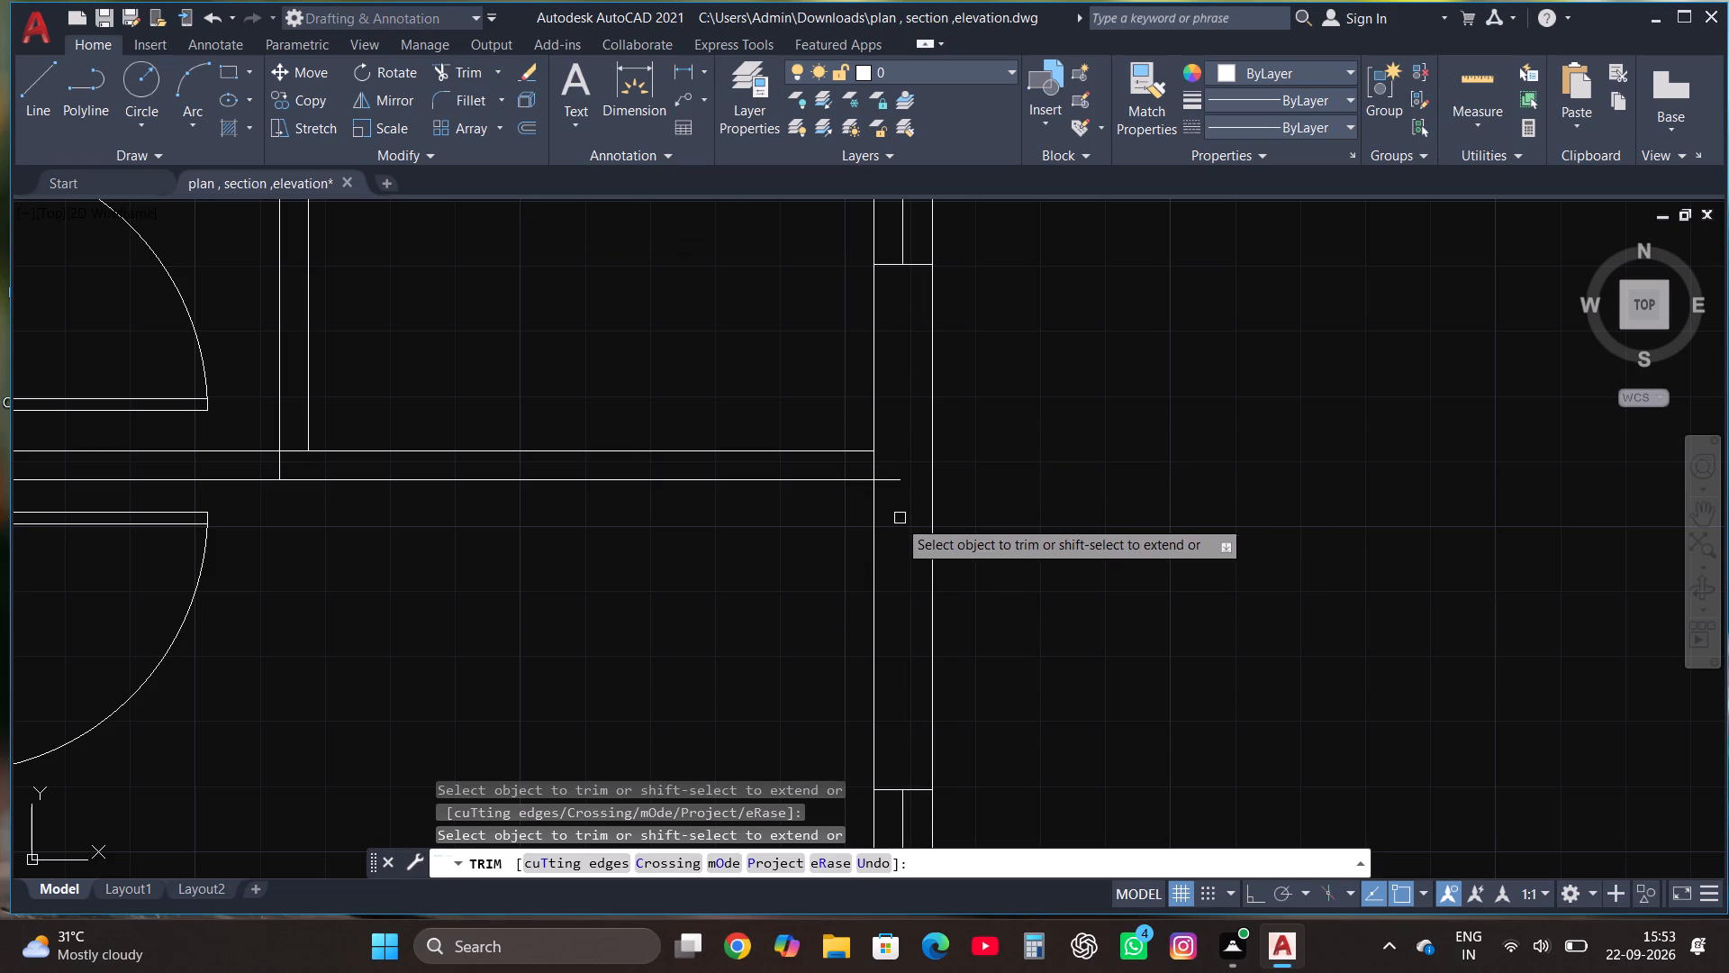
pyautogui.click(892, 516)
pyautogui.click(892, 444)
pyautogui.click(874, 468)
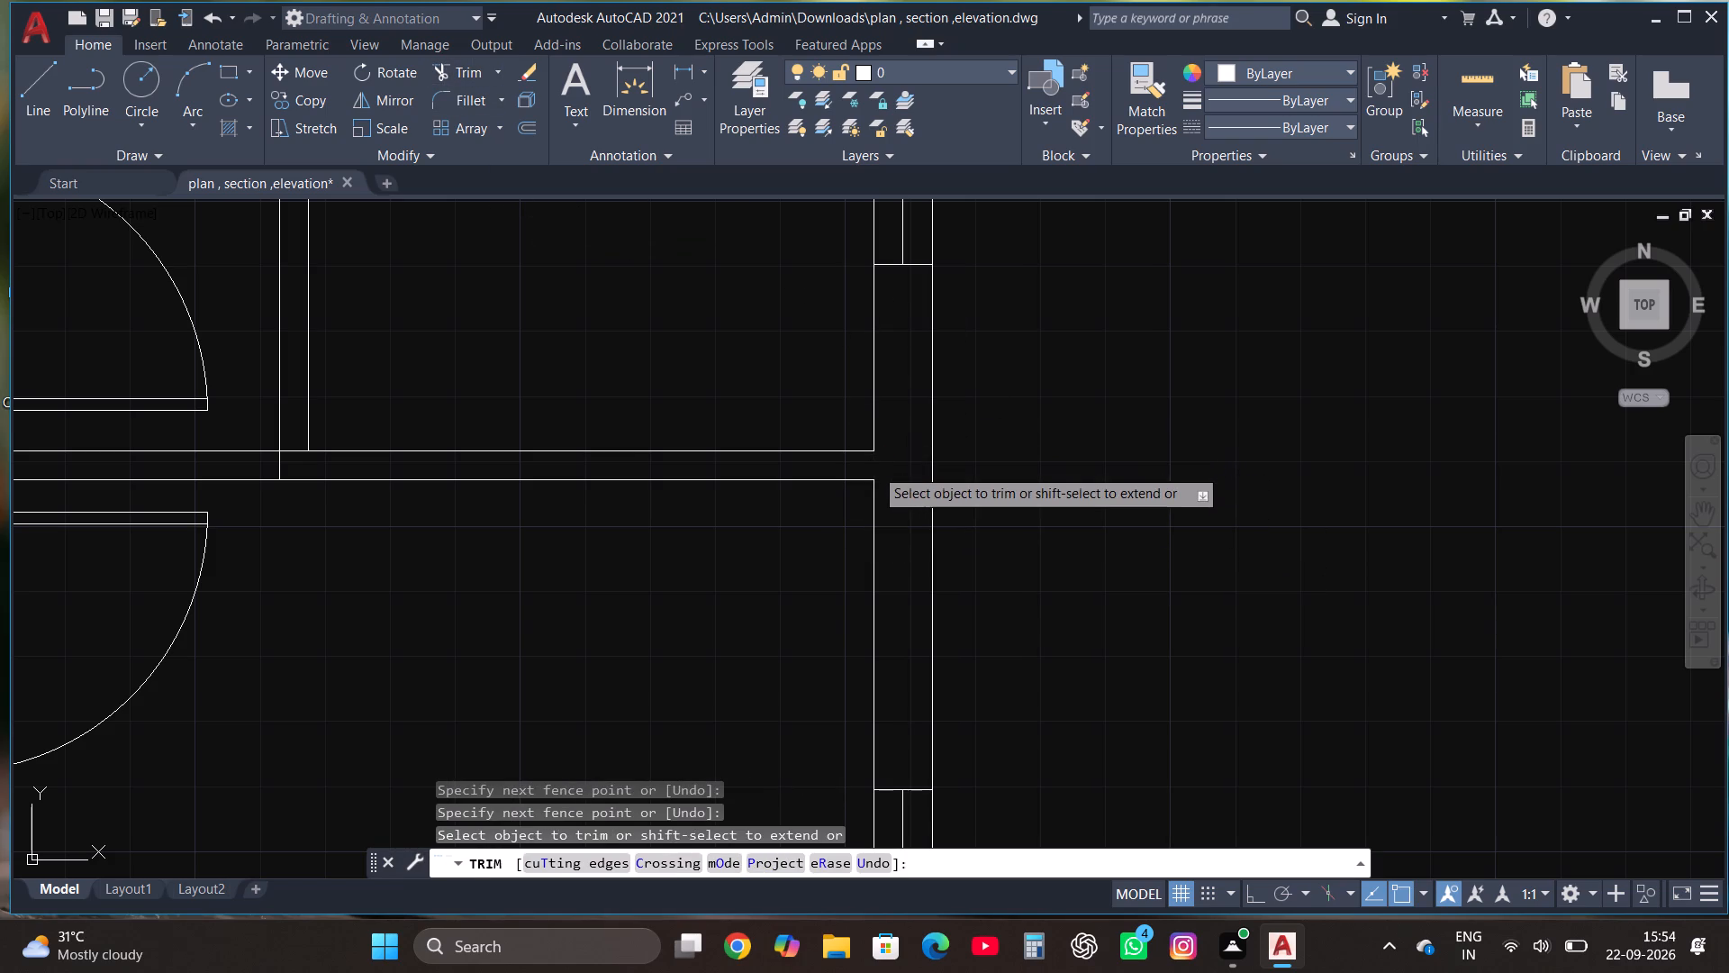
# Trim the leftover lines where the small right-hand room's left partition meets the horizontal partition.
pyautogui.scroll(-2, 874, 468)
pyautogui.scroll(3, 623, 453)
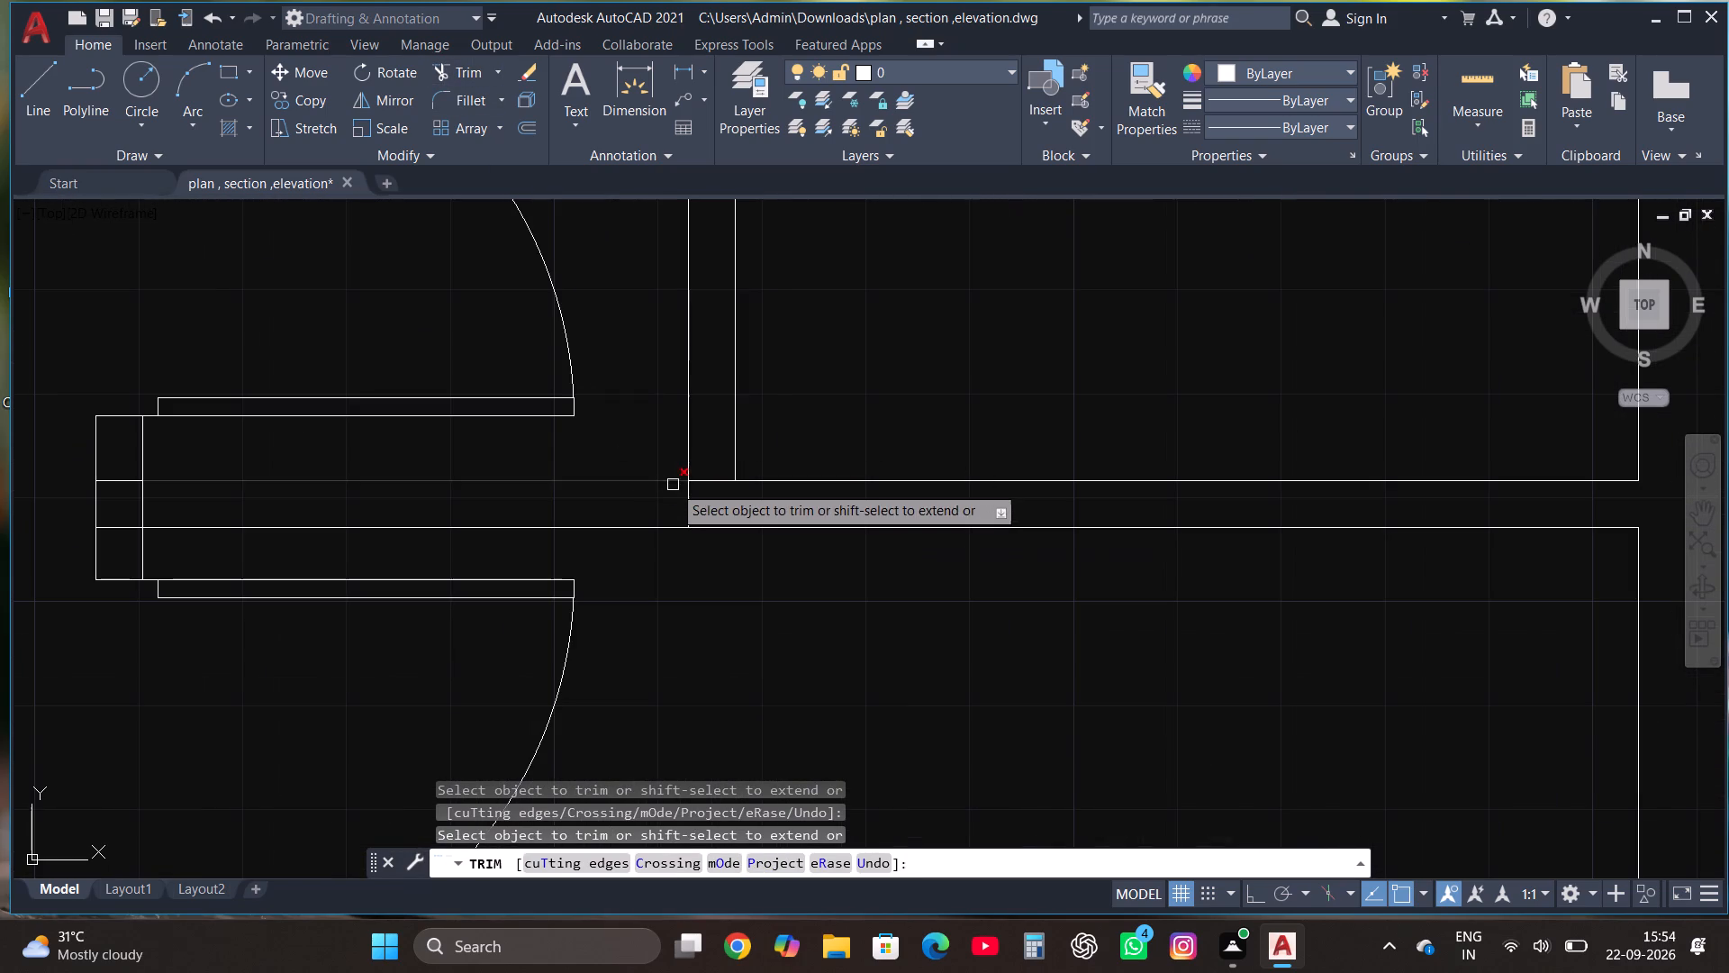
pyautogui.click(673, 495)
pyautogui.doubleClick(698, 500)
pyautogui.click(700, 459)
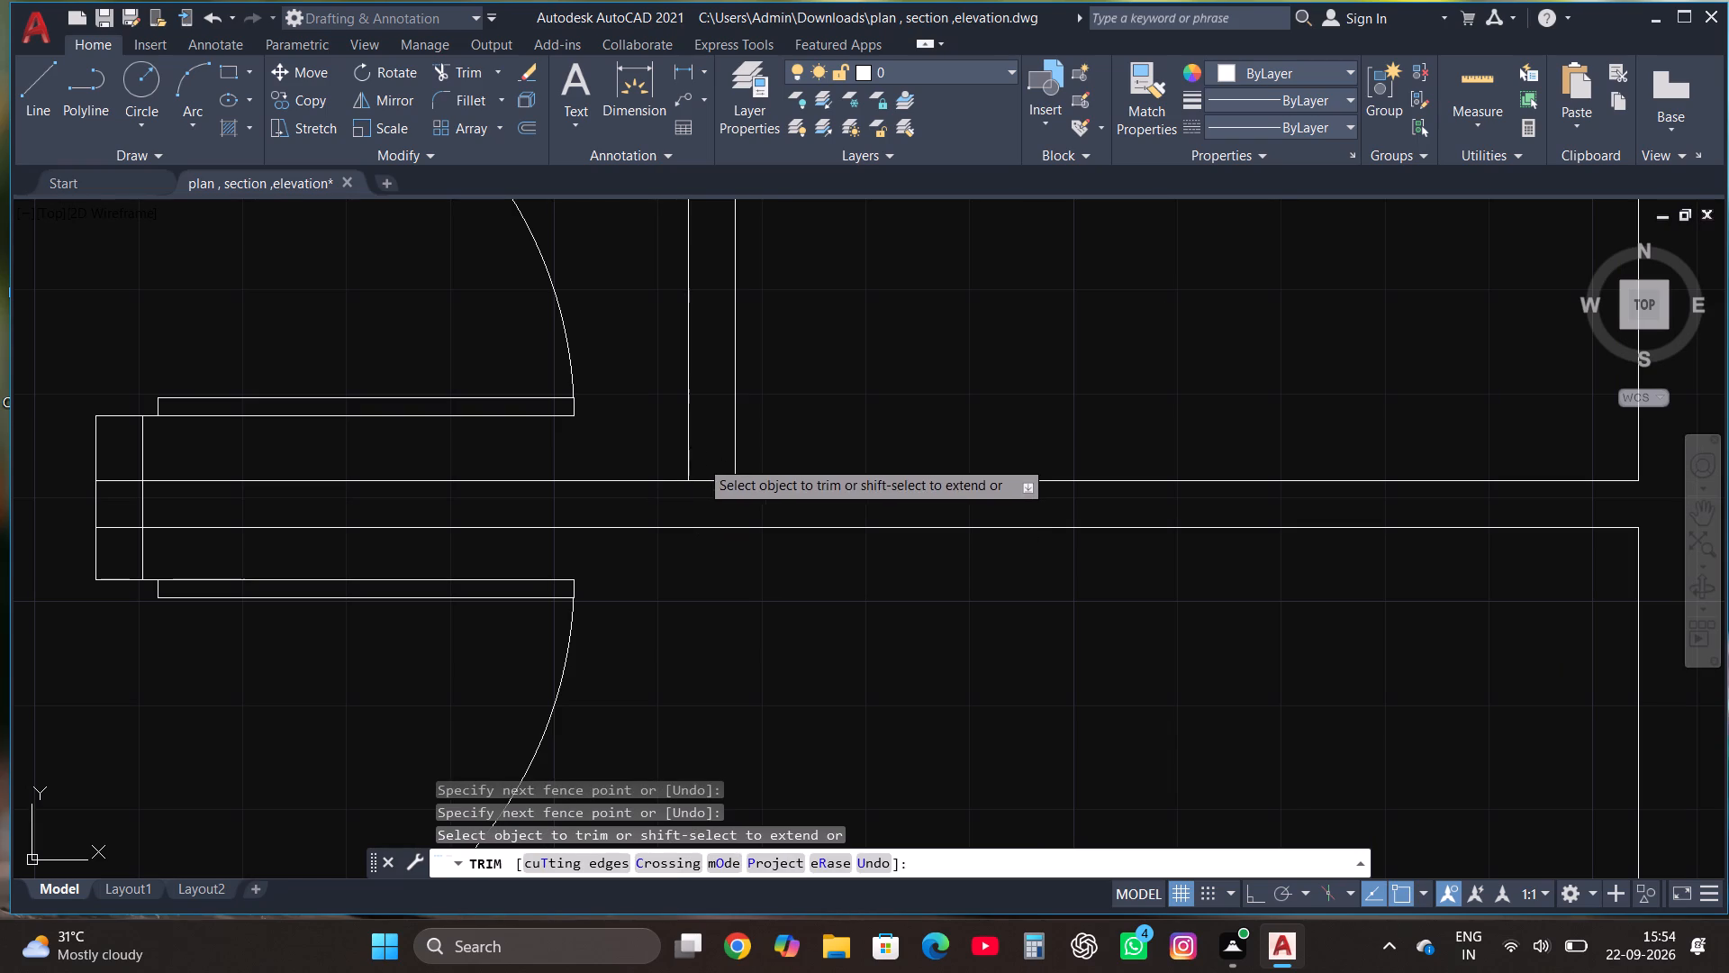
pyautogui.click(697, 504)
pyautogui.scroll(-3, 697, 504)
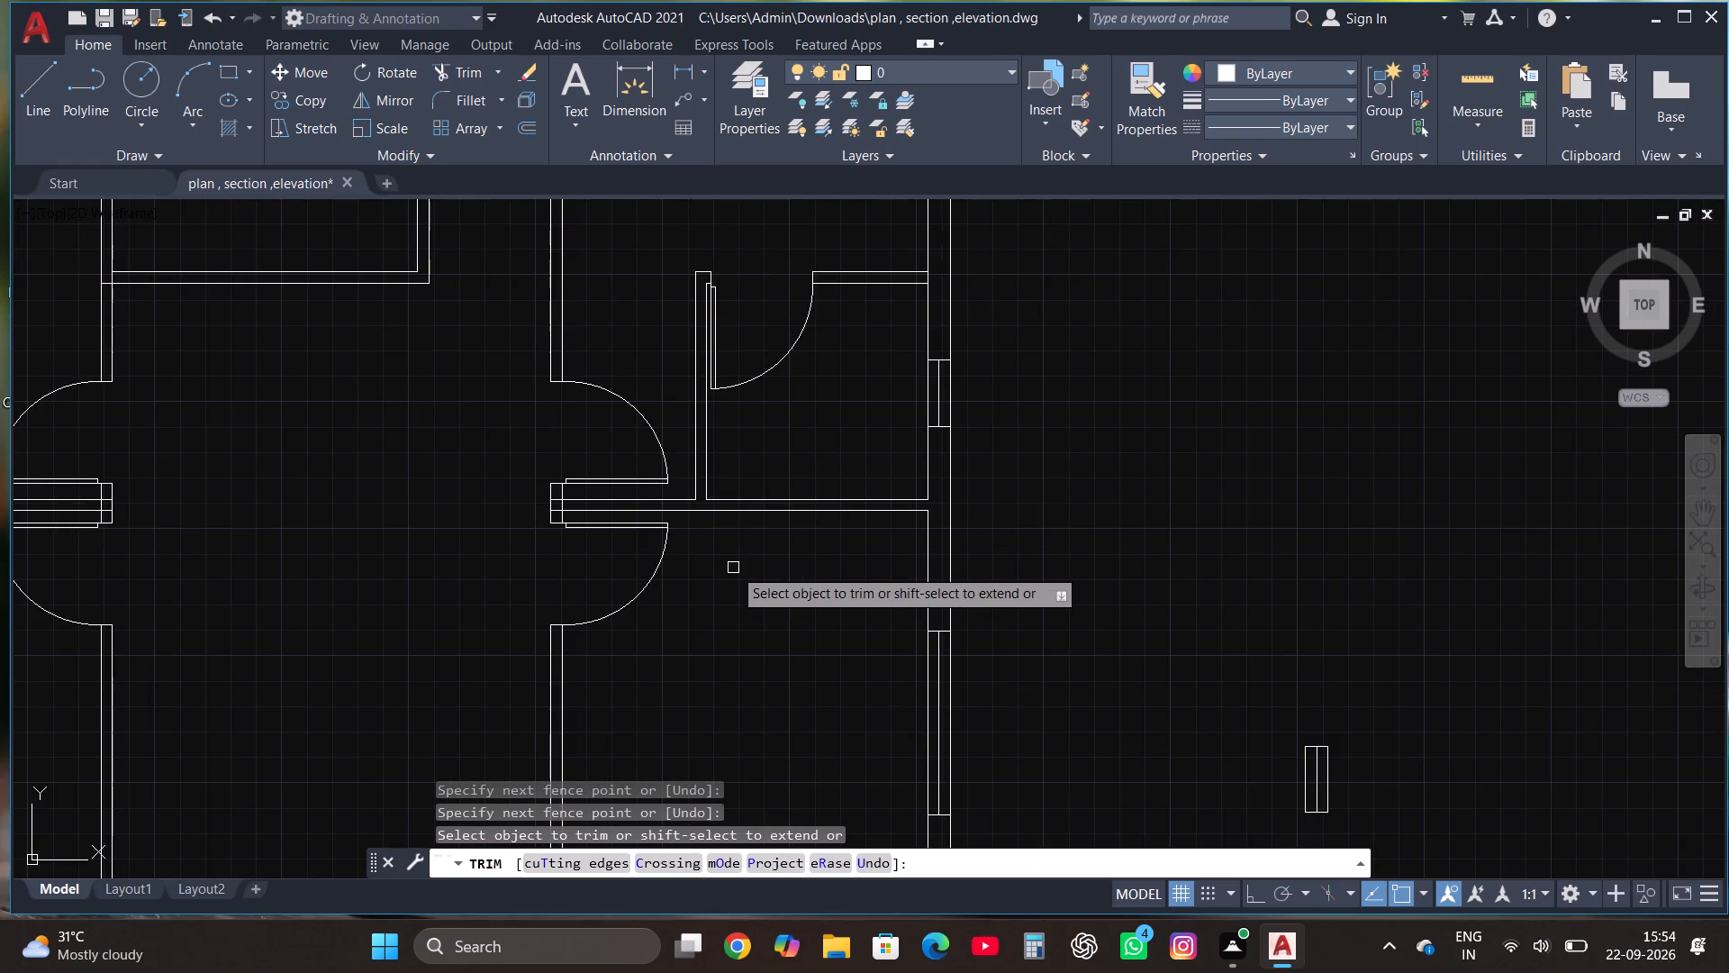
pyautogui.scroll(-2, 737, 581)
pyautogui.press('Escape')
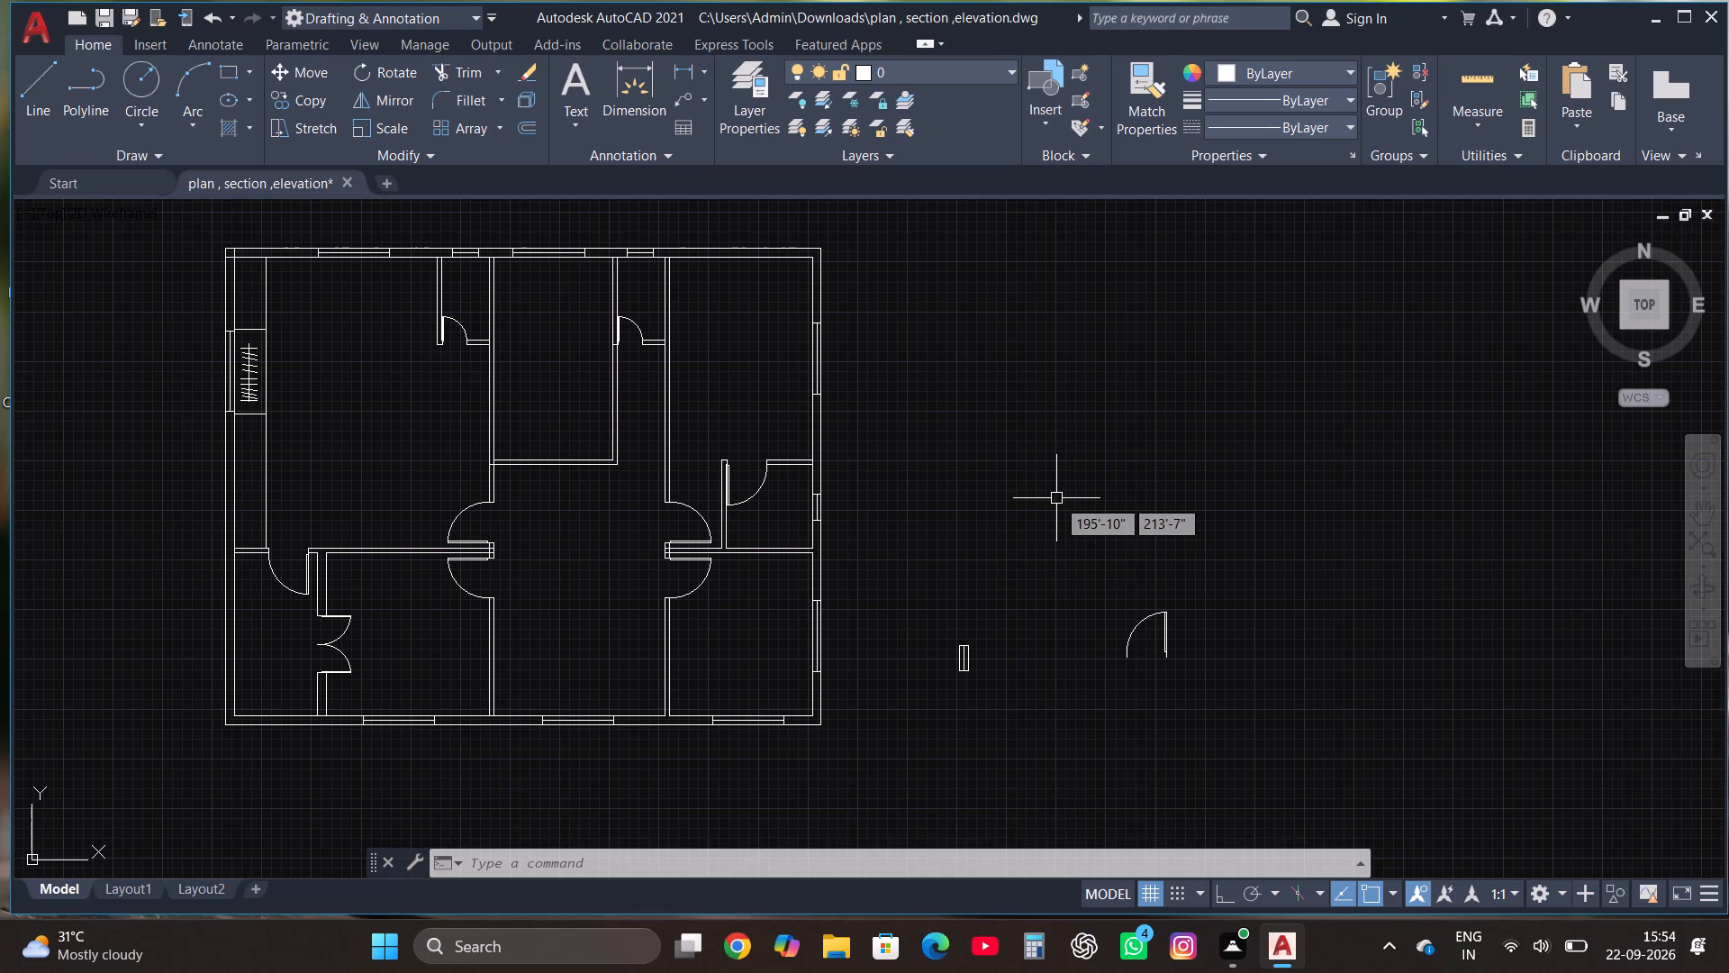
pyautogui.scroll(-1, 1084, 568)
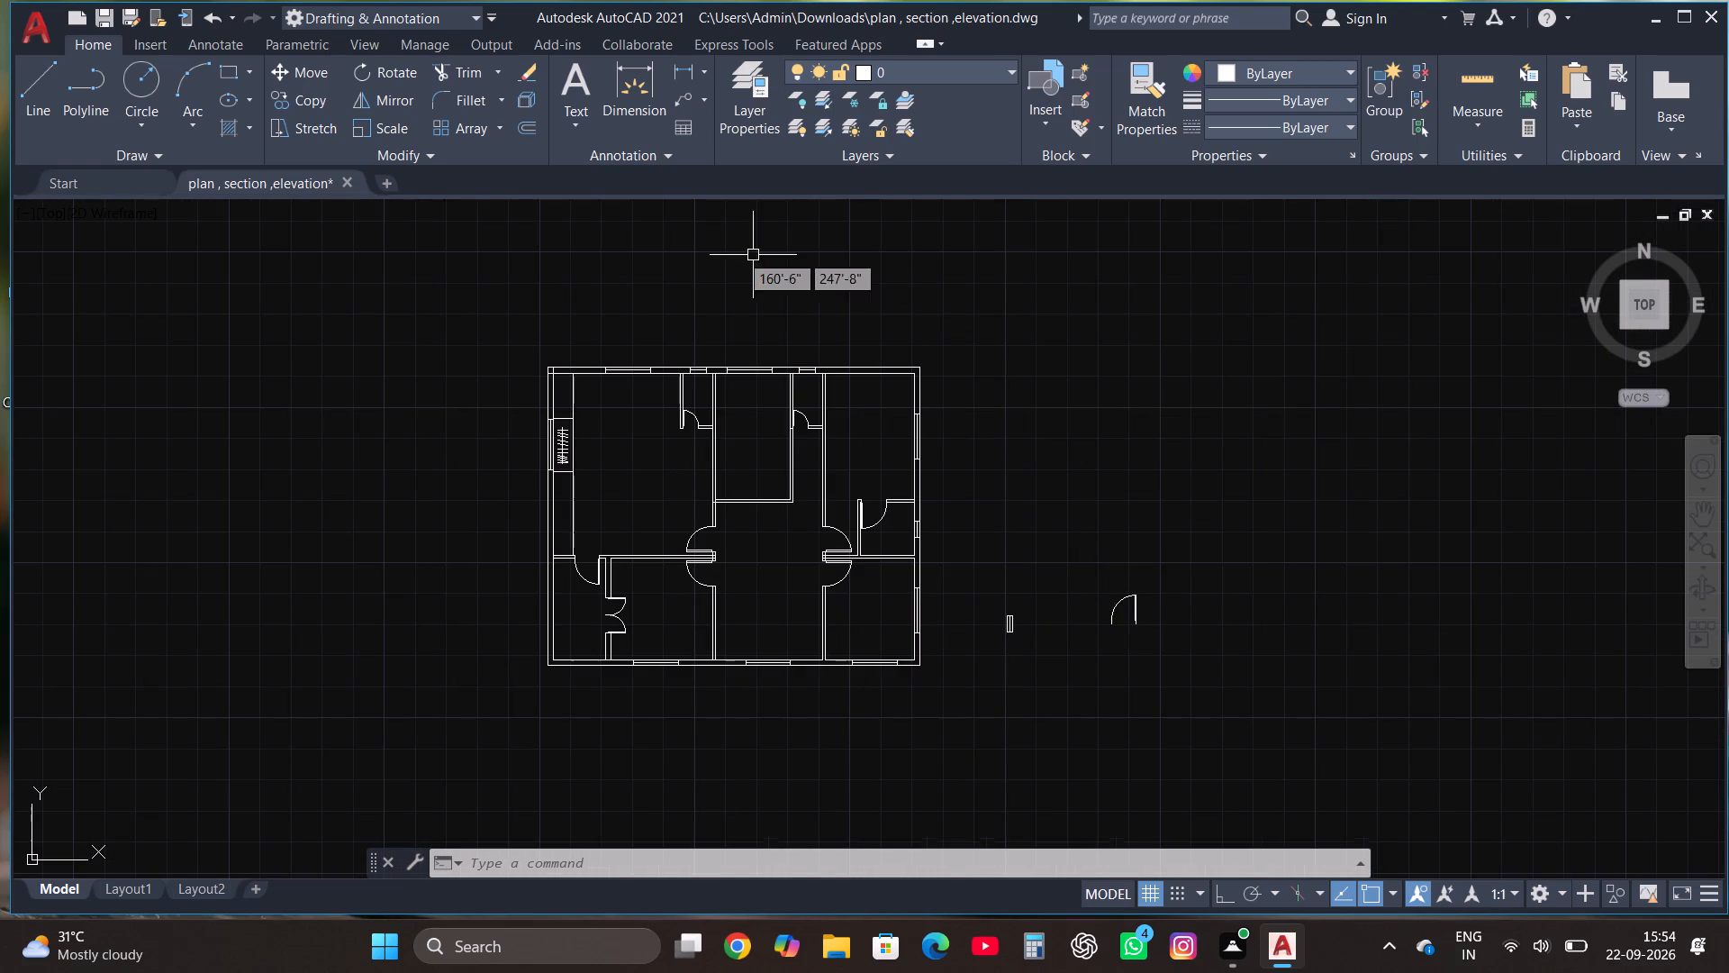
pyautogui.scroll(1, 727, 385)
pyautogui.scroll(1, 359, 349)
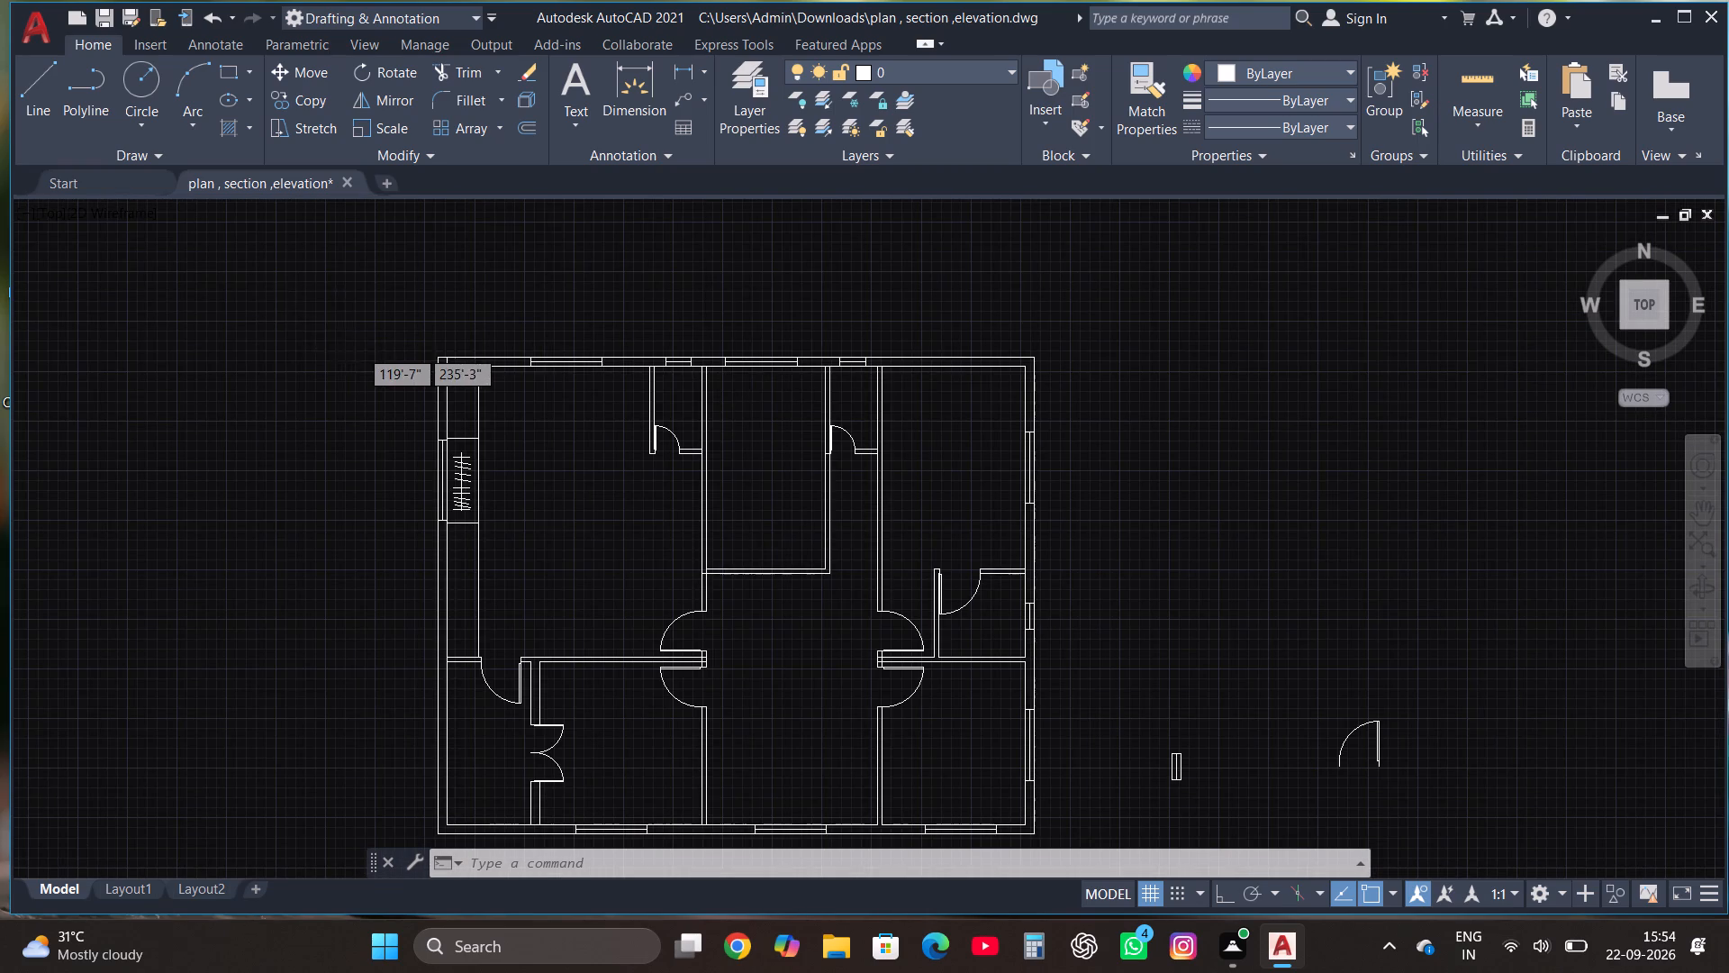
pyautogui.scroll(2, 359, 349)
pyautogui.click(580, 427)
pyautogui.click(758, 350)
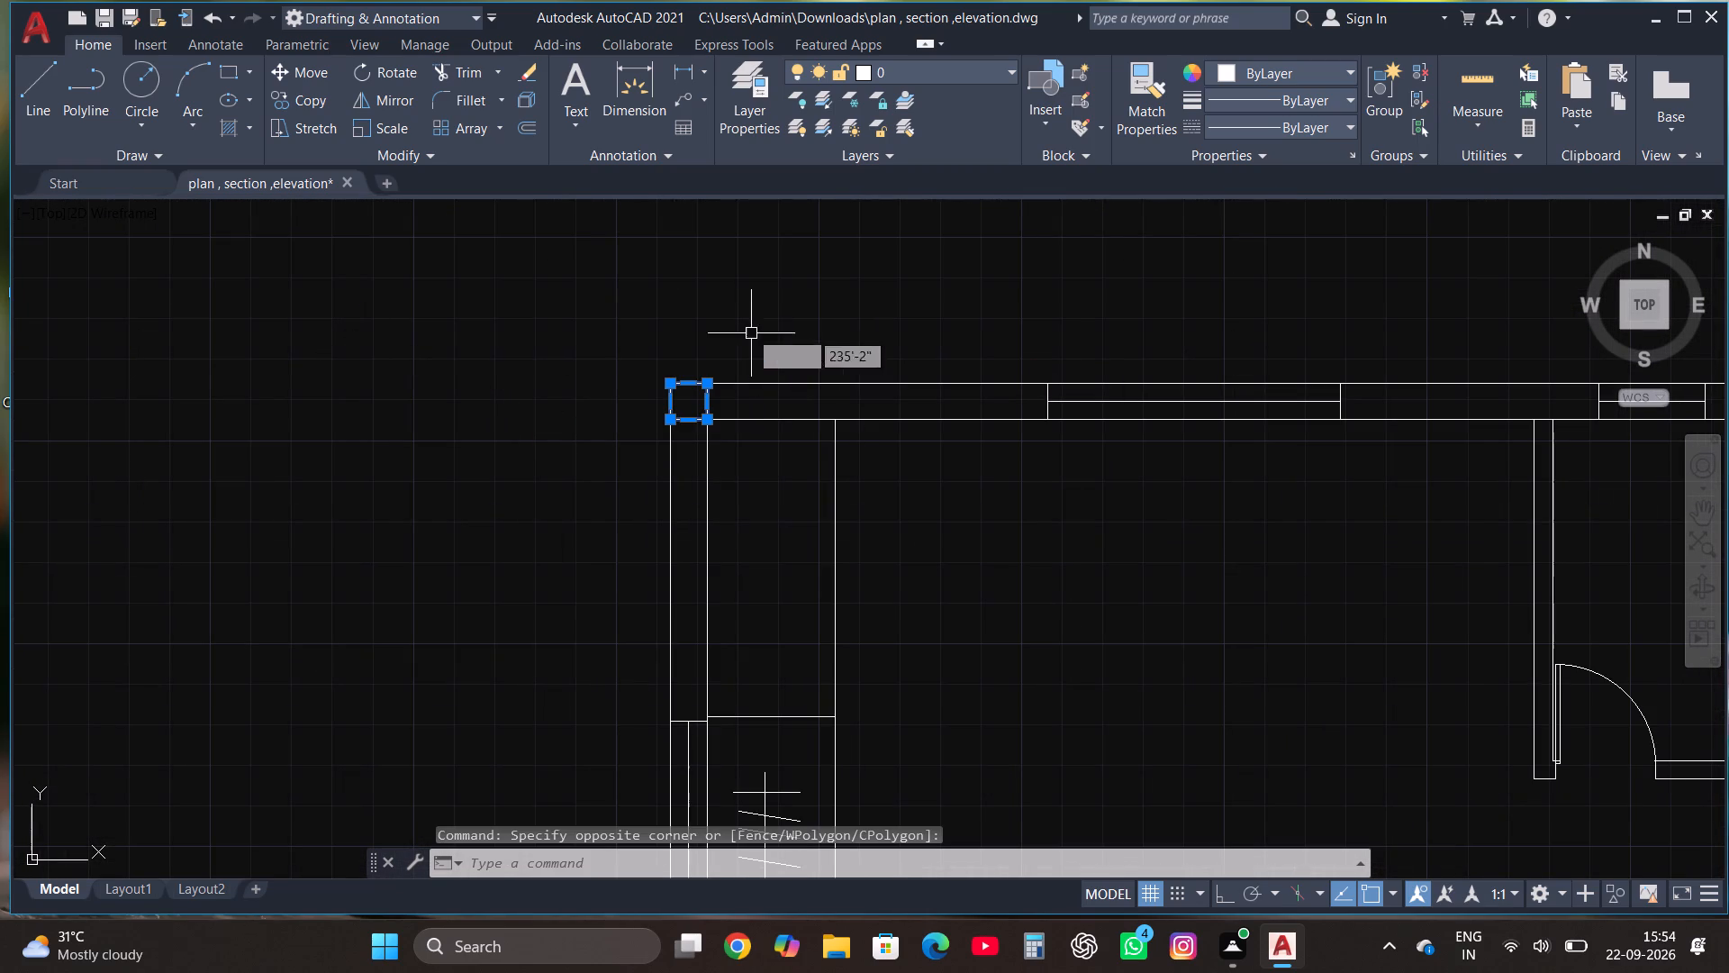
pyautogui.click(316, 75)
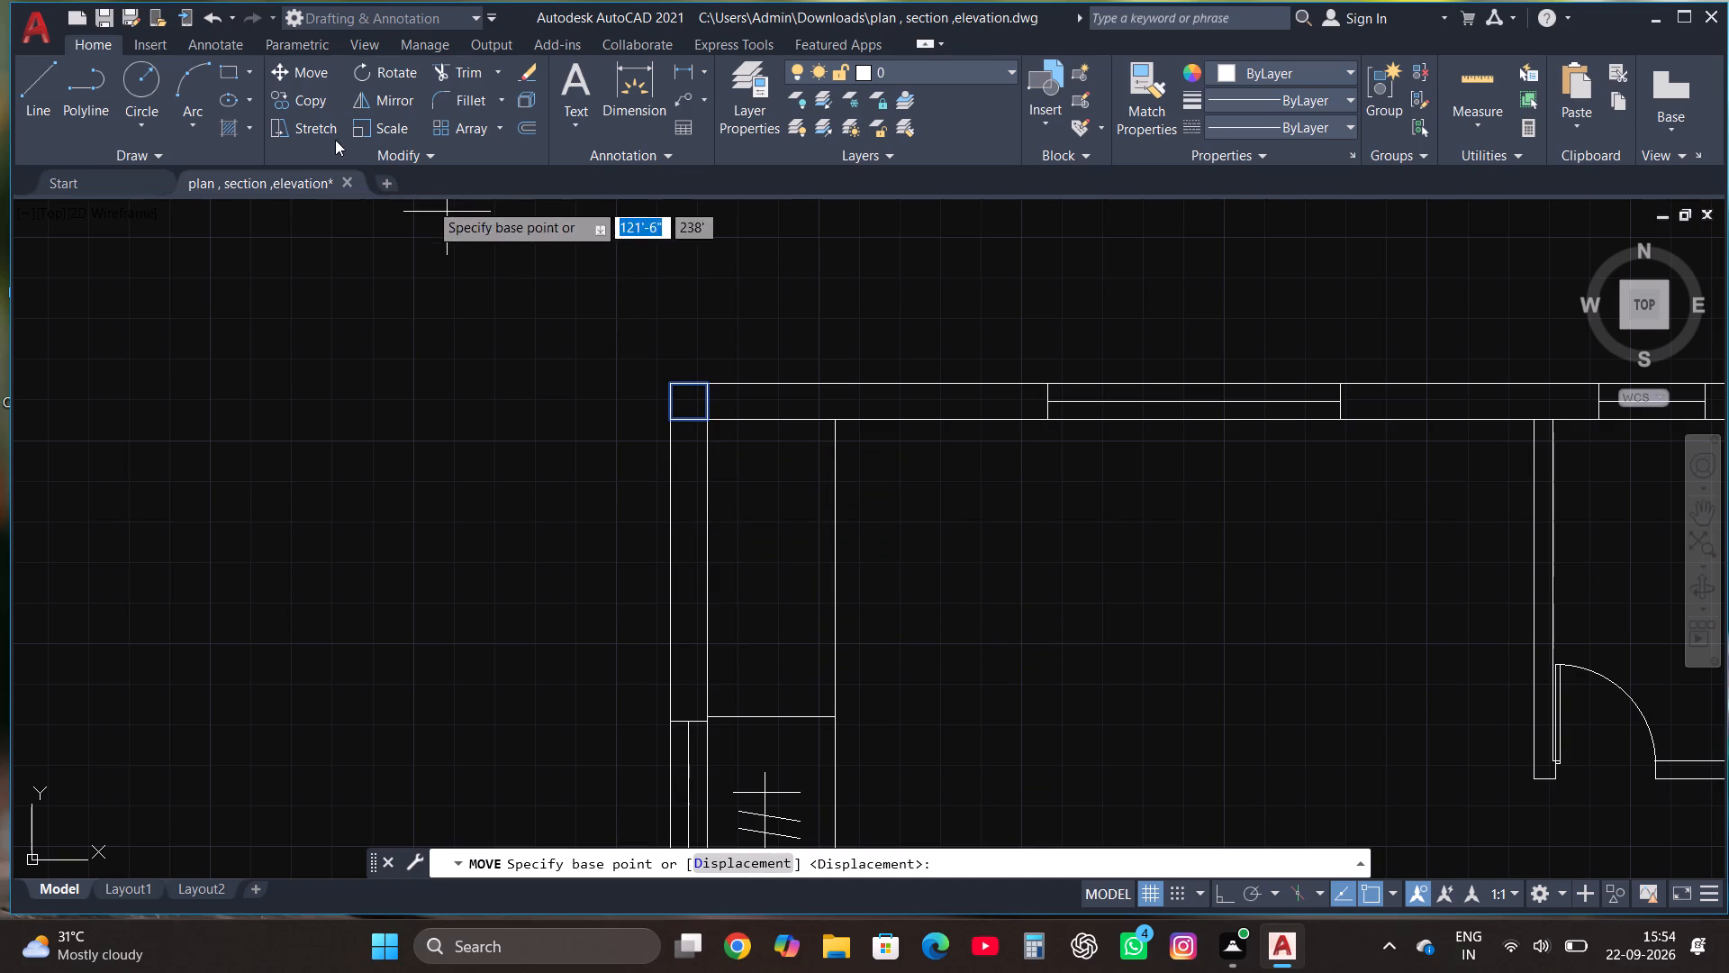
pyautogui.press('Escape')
# Copy the square at the plan's upper left wall corner, in Multiple mode, from its upper left corner along the top outer wall to the partition junction.
pyautogui.click(560, 441)
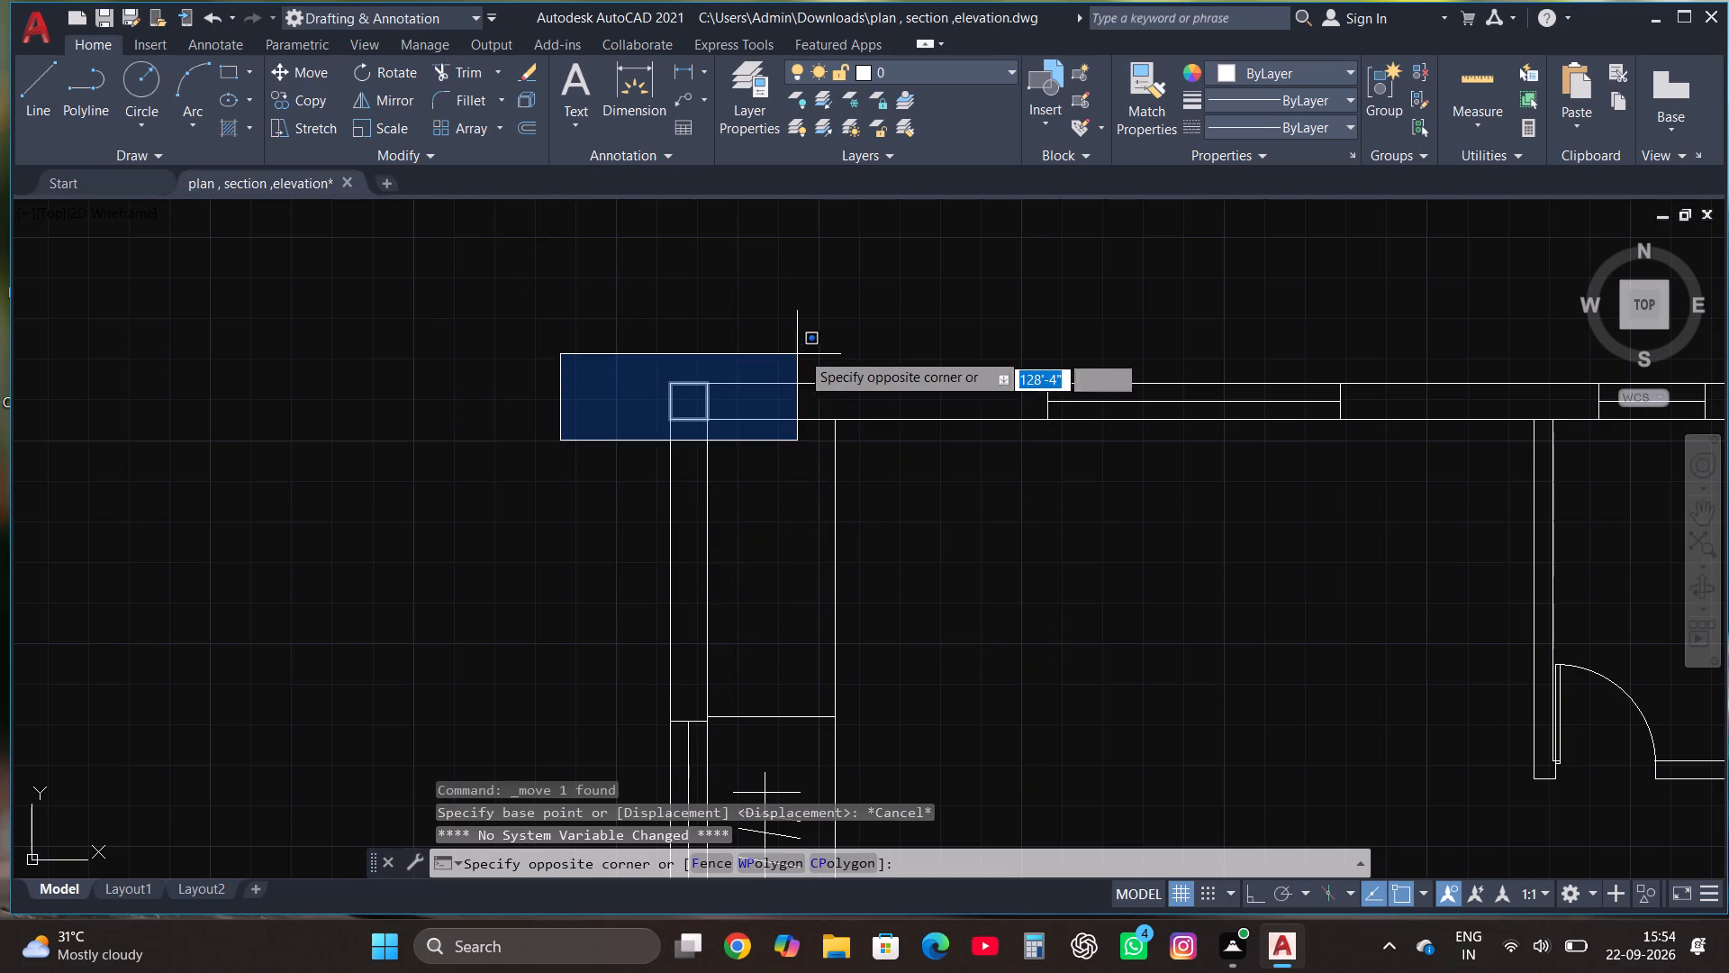
pyautogui.click(802, 347)
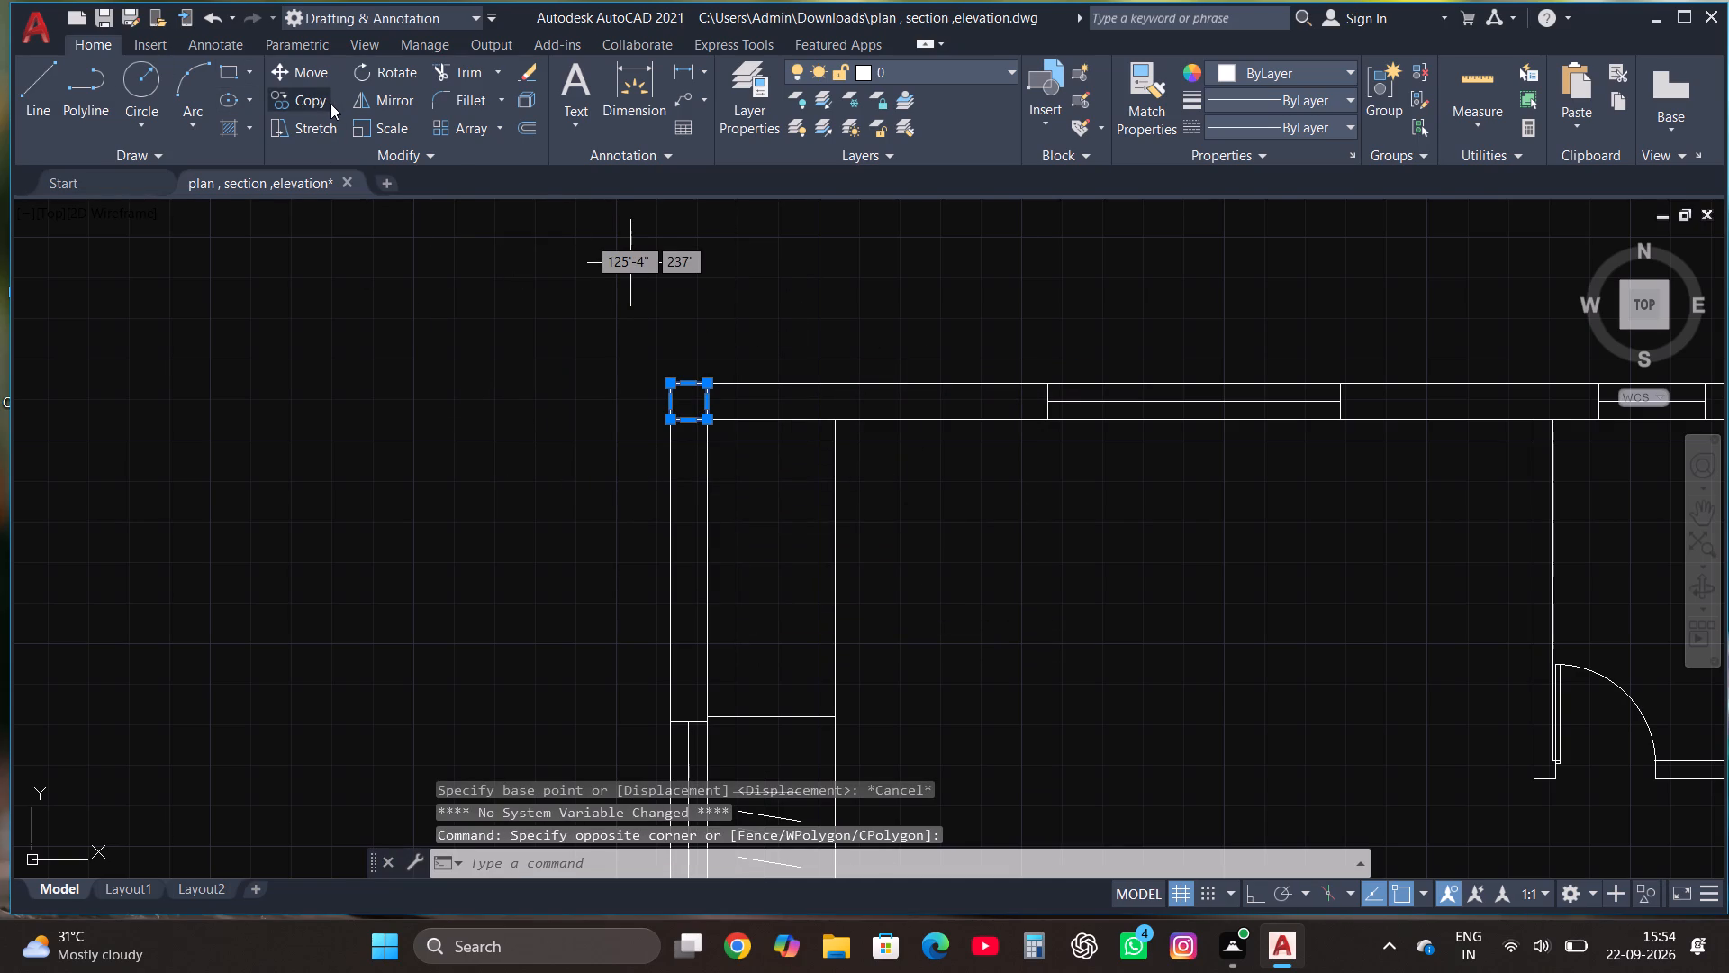
pyautogui.click(321, 100)
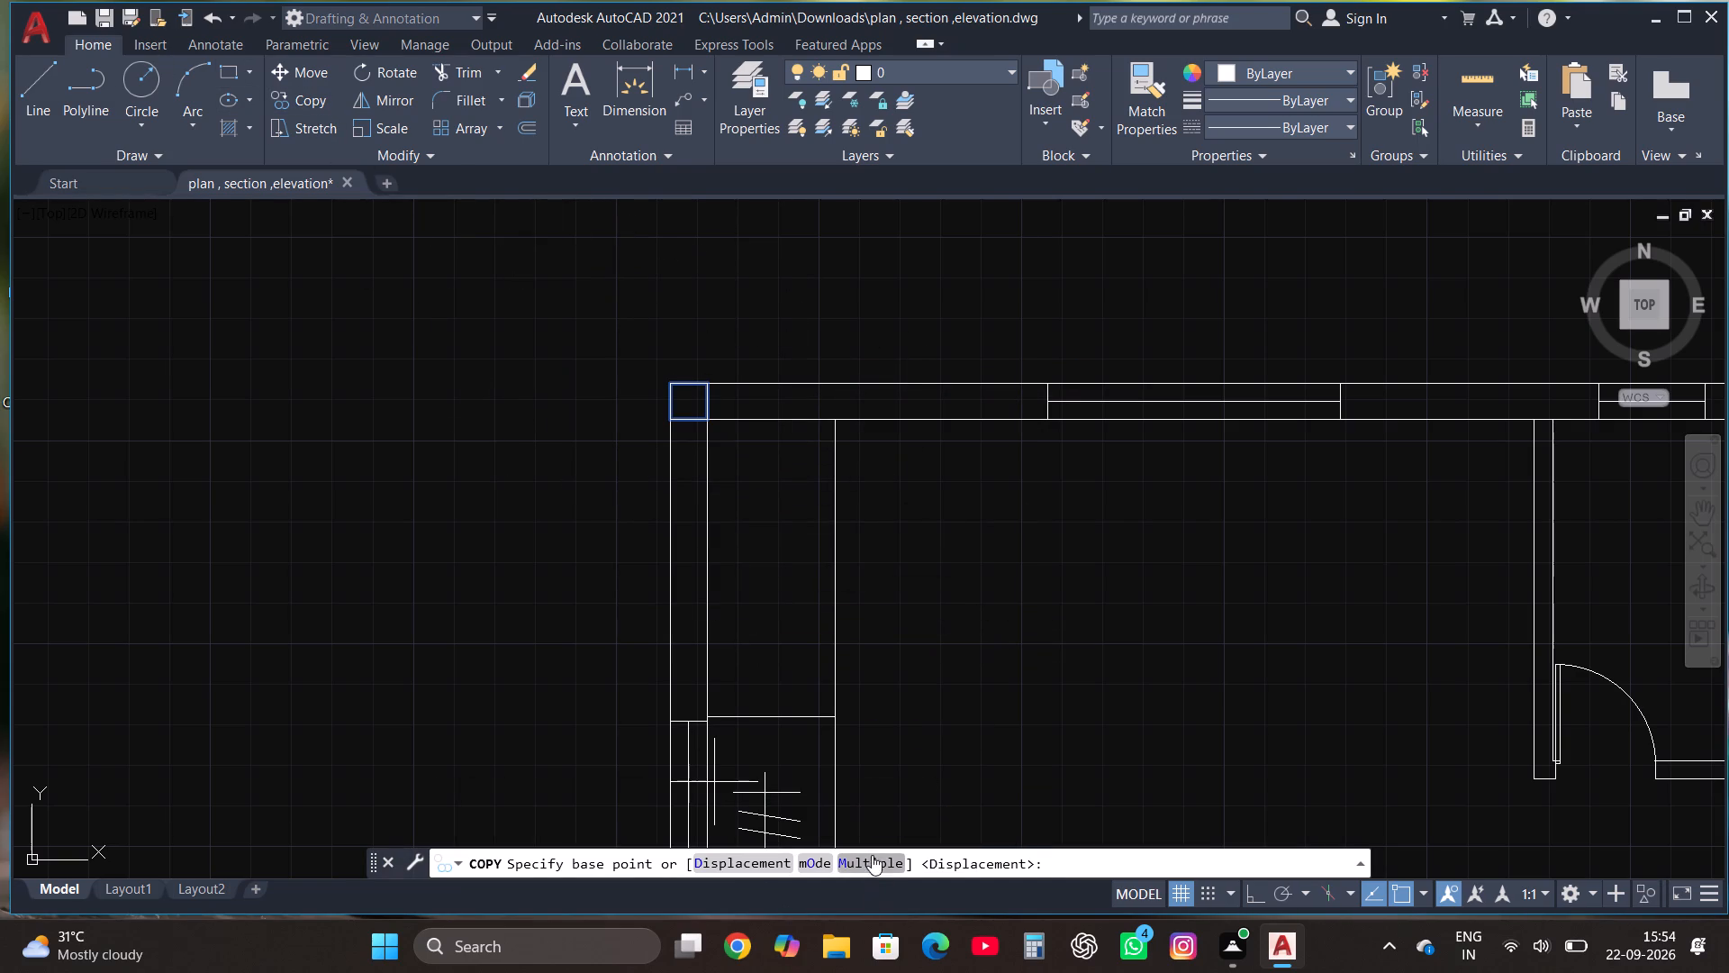
pyautogui.click(872, 855)
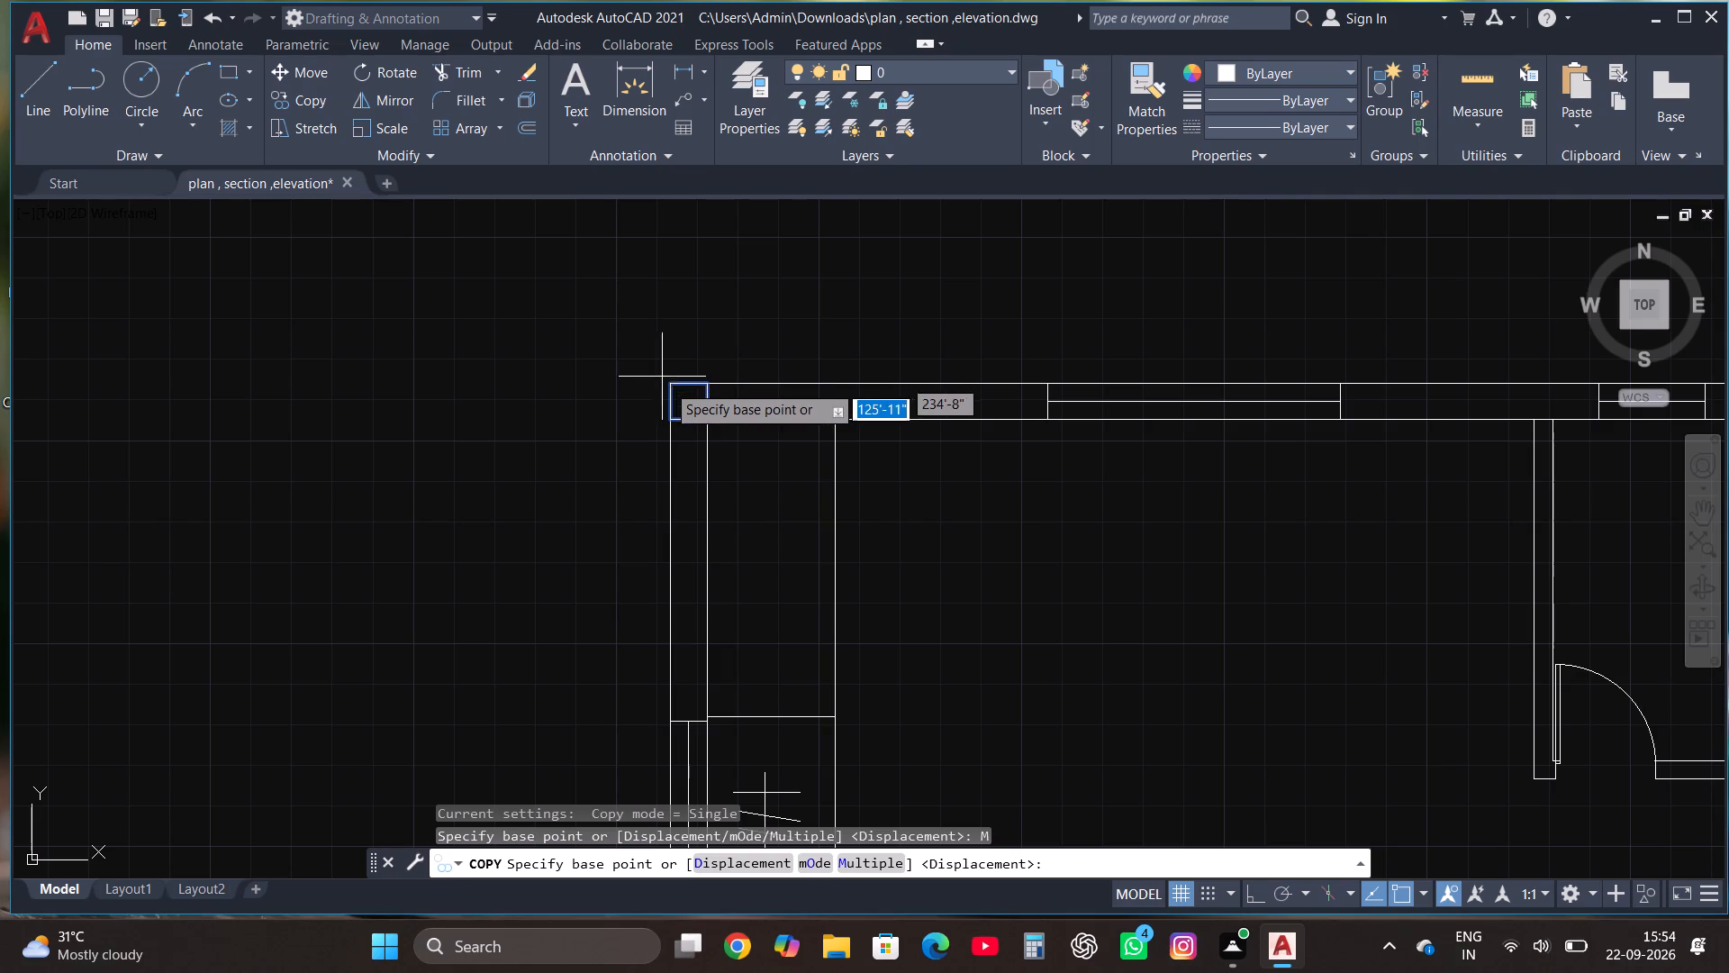
pyautogui.click(668, 387)
pyautogui.scroll(-3, 657, 386)
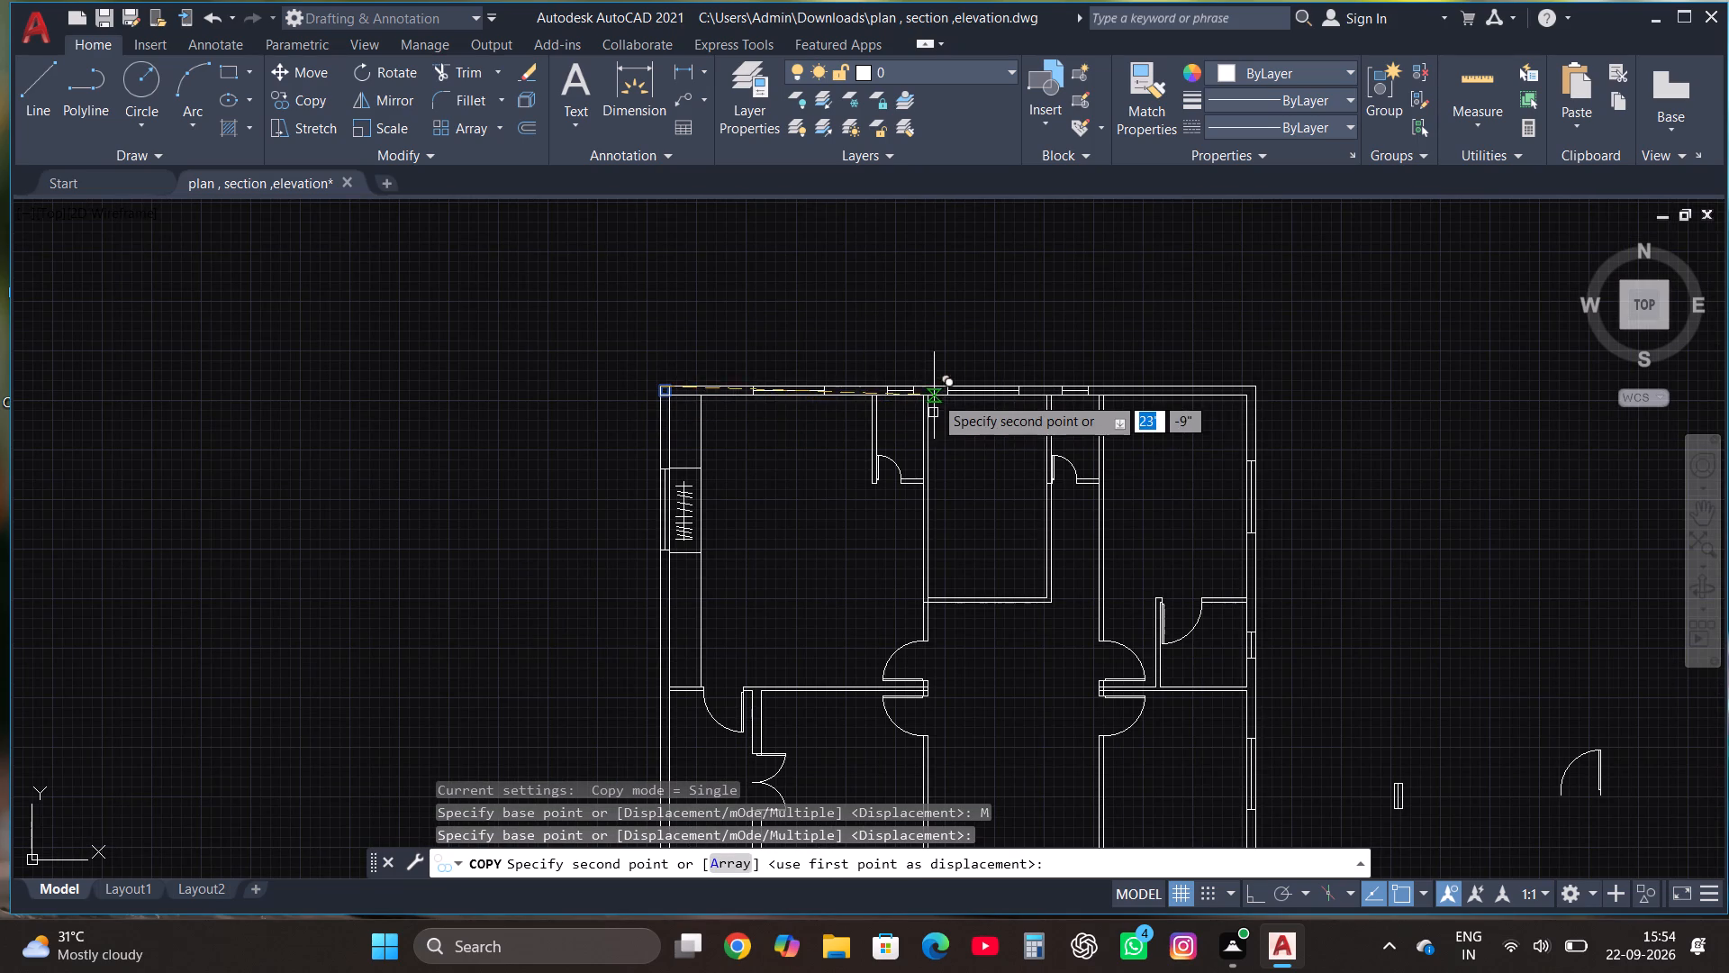
pyautogui.scroll(4, 931, 393)
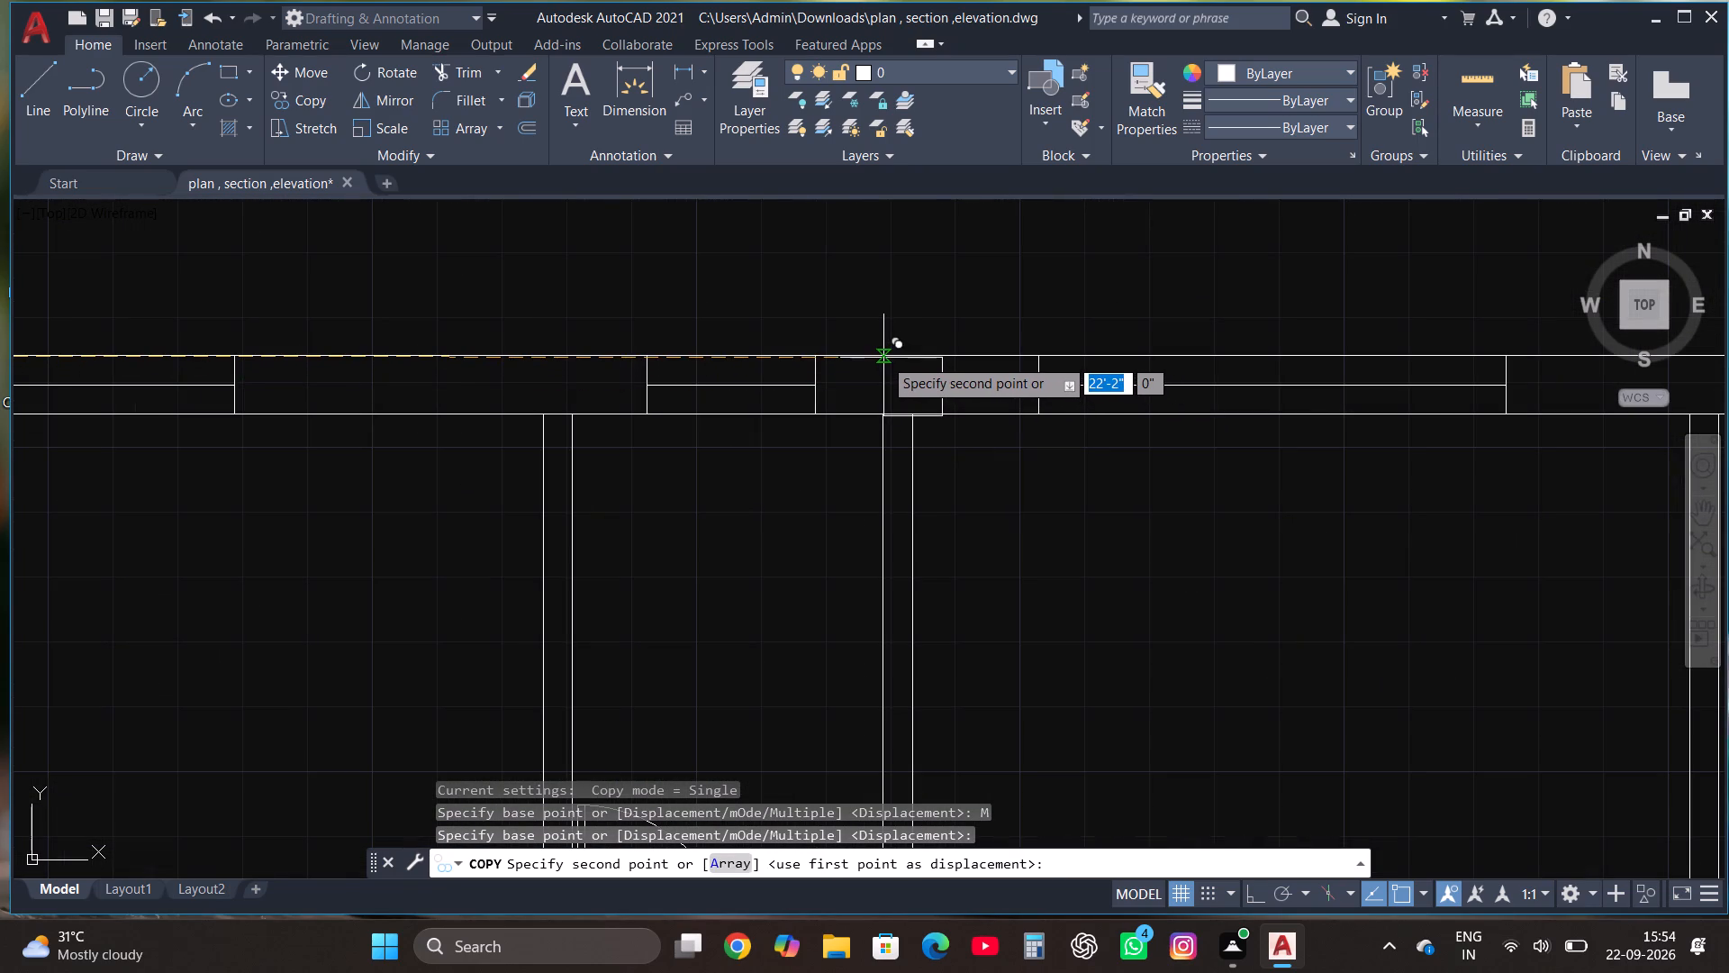
# Place square copies on the top outer wall at both full-length vertical partition junctions and the upper right corner, 22'-2", 36'-11" and 49'-3" along.
pyautogui.click(881, 357)
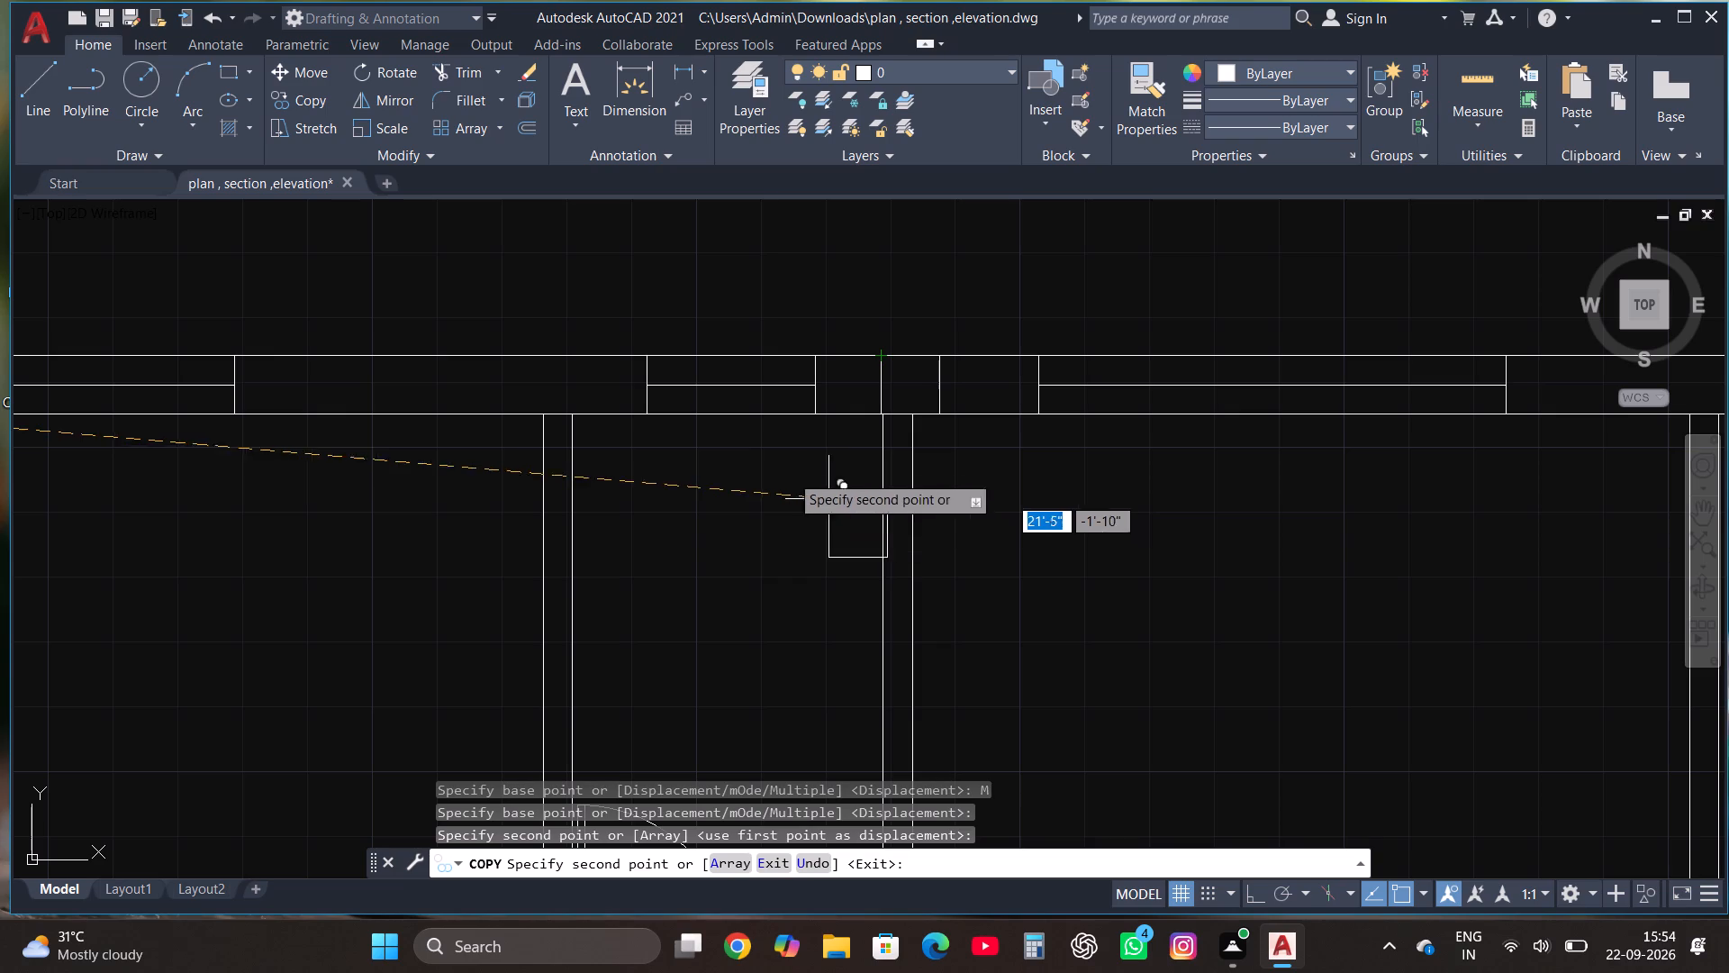
pyautogui.scroll(-2, 782, 481)
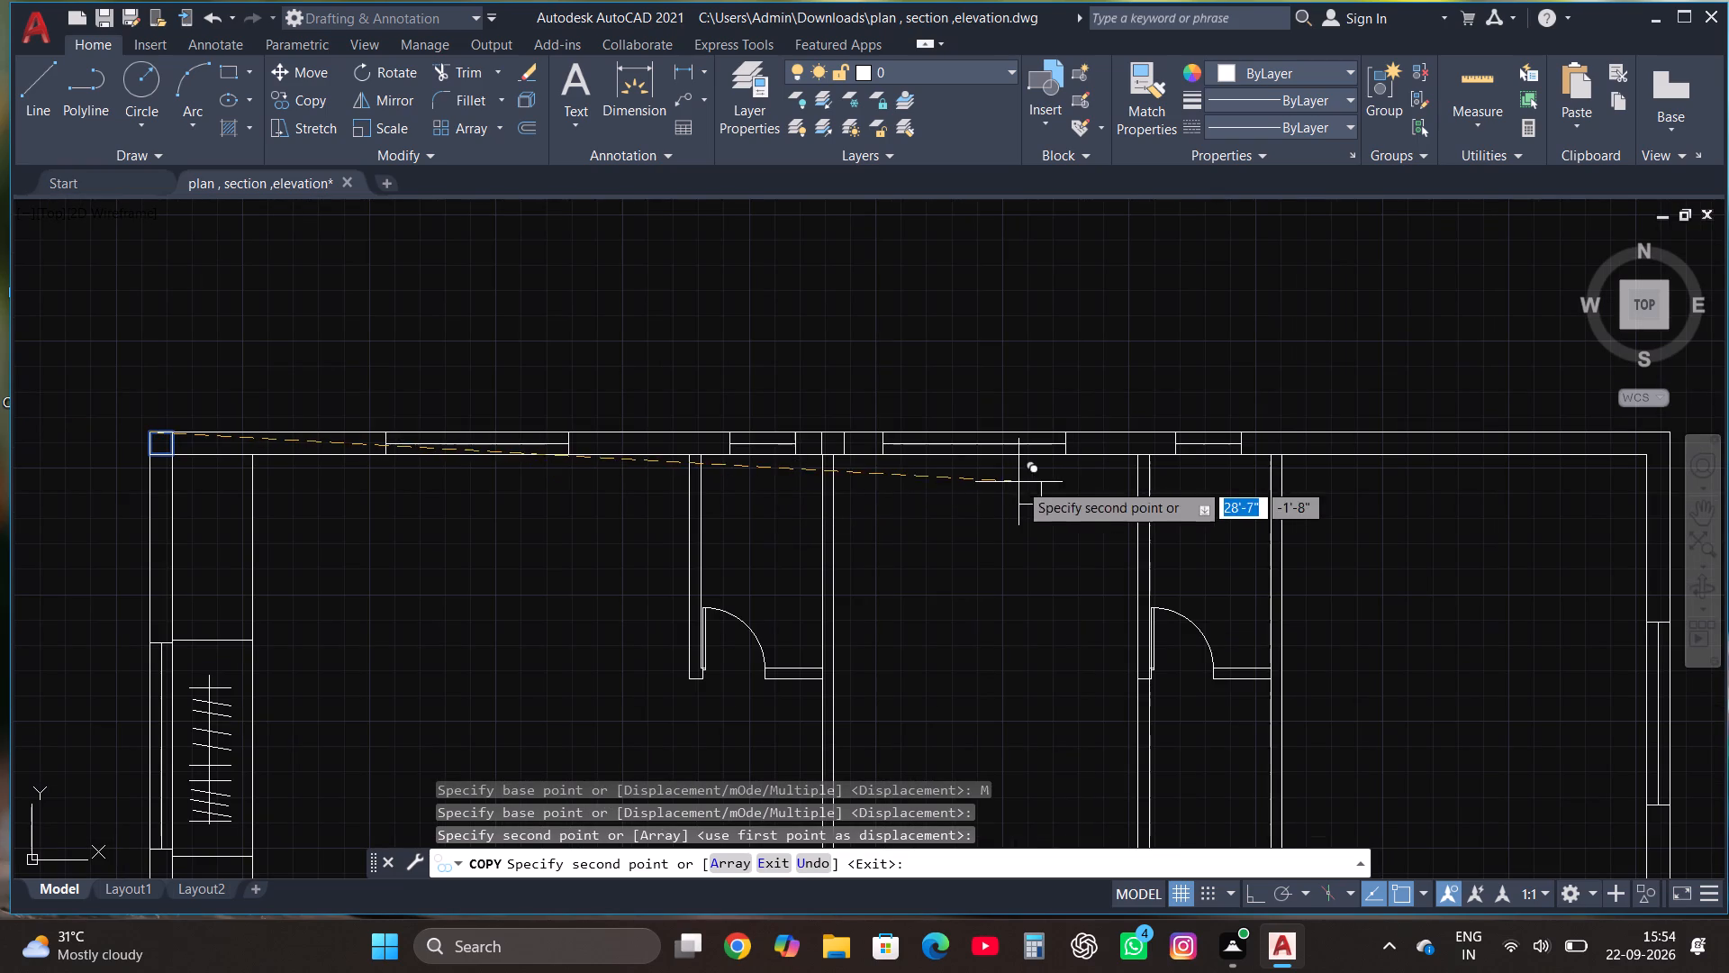
pyautogui.scroll(-1, 928, 530)
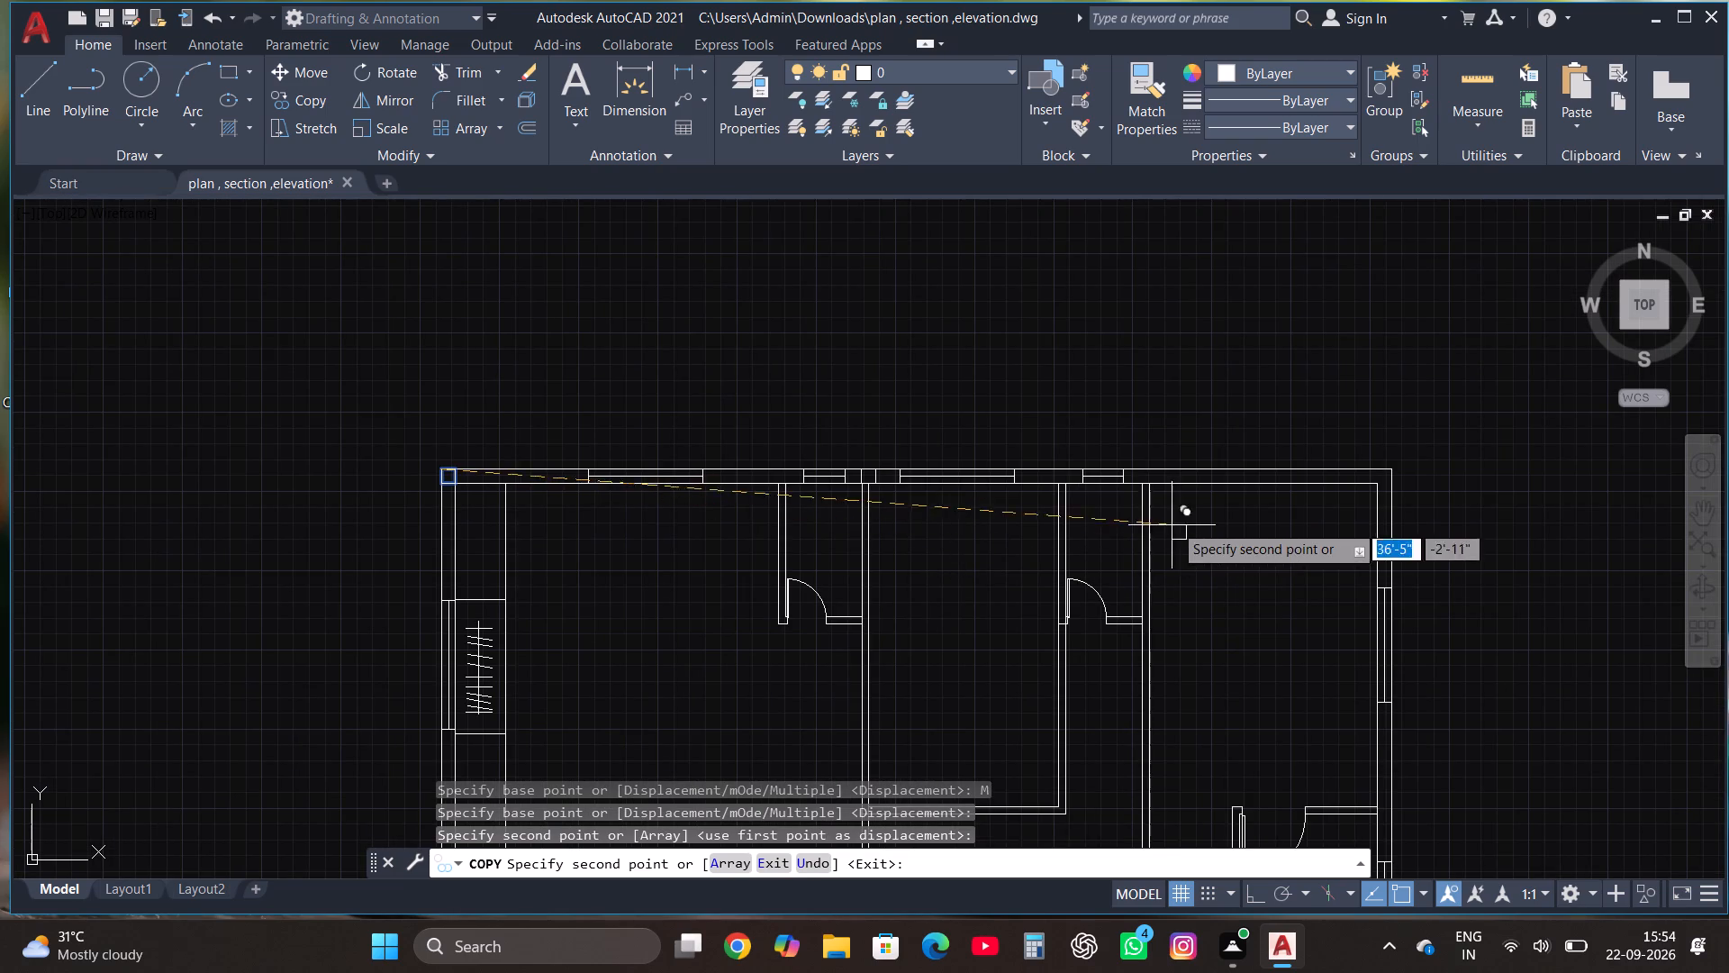
pyautogui.scroll(3, 1198, 477)
pyautogui.scroll(1, 964, 458)
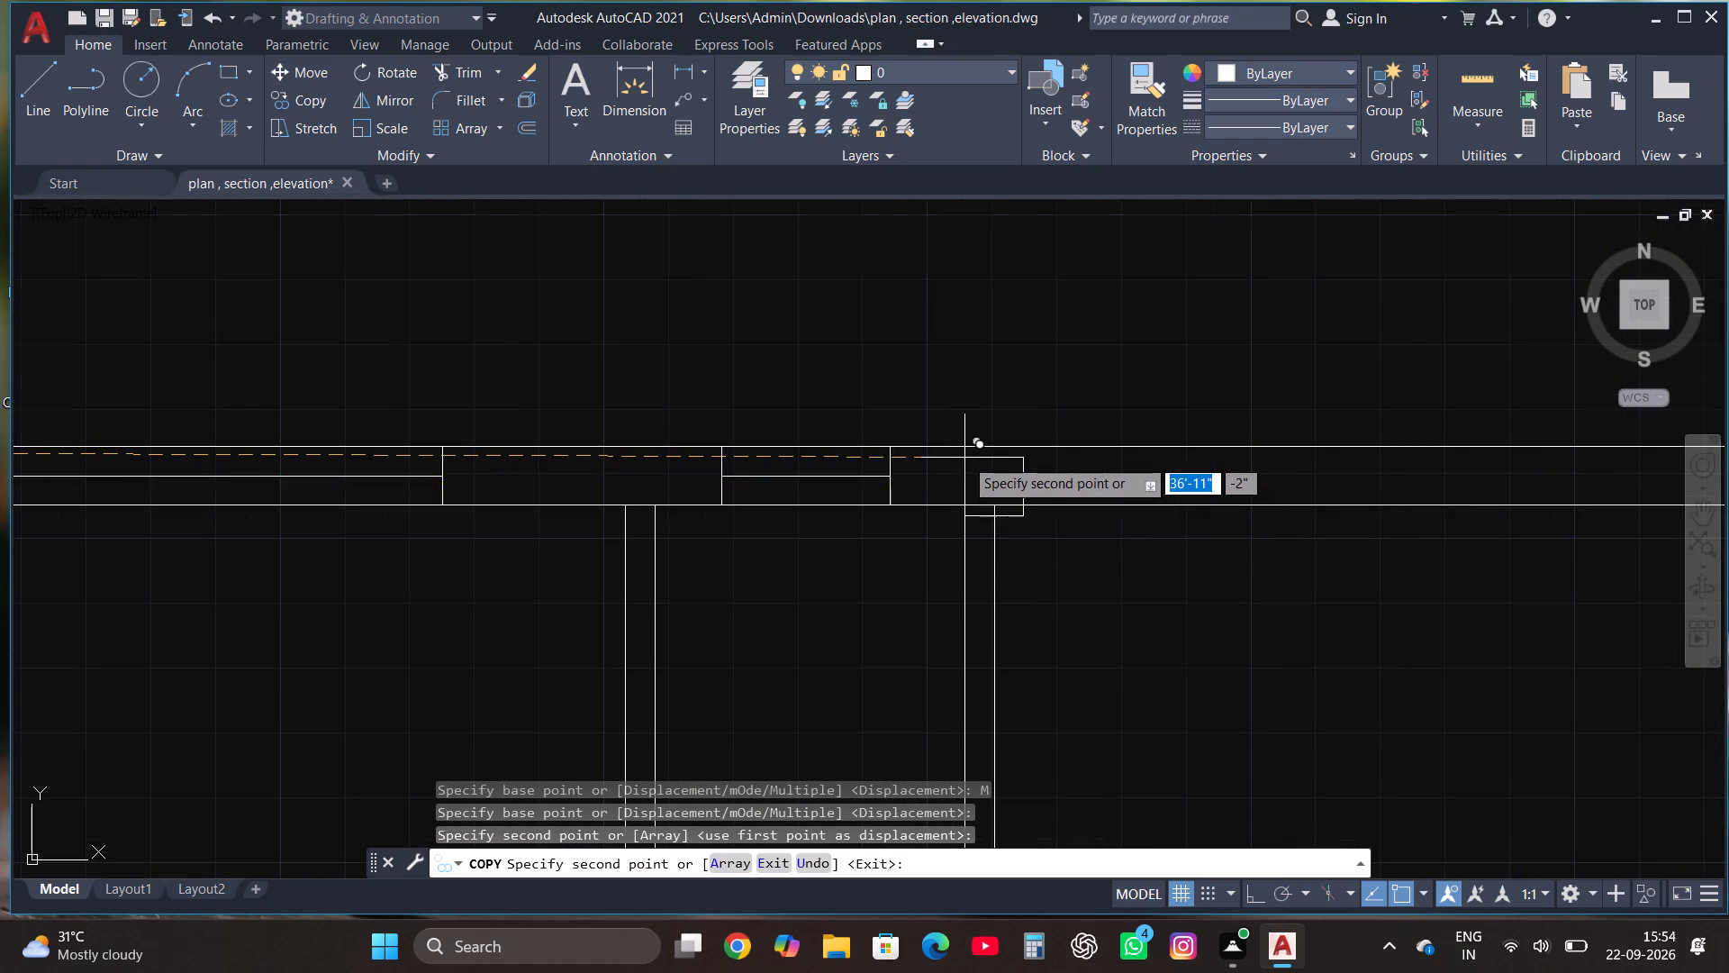
pyautogui.click(964, 440)
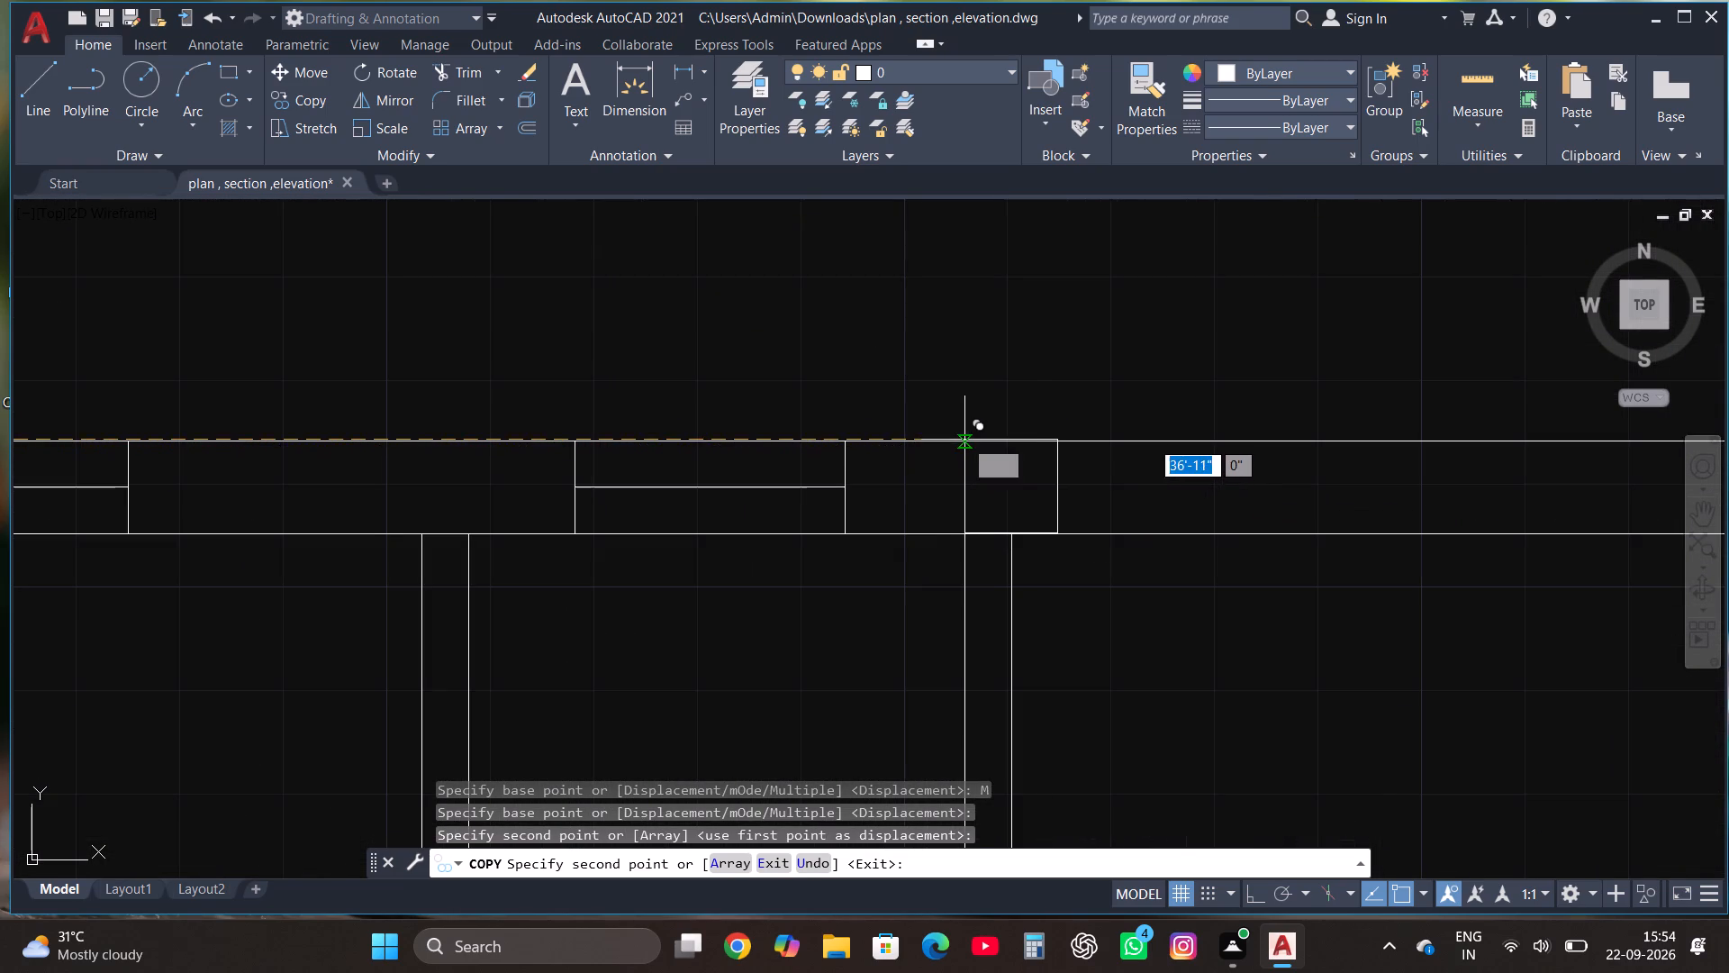
pyautogui.scroll(-2, 935, 325)
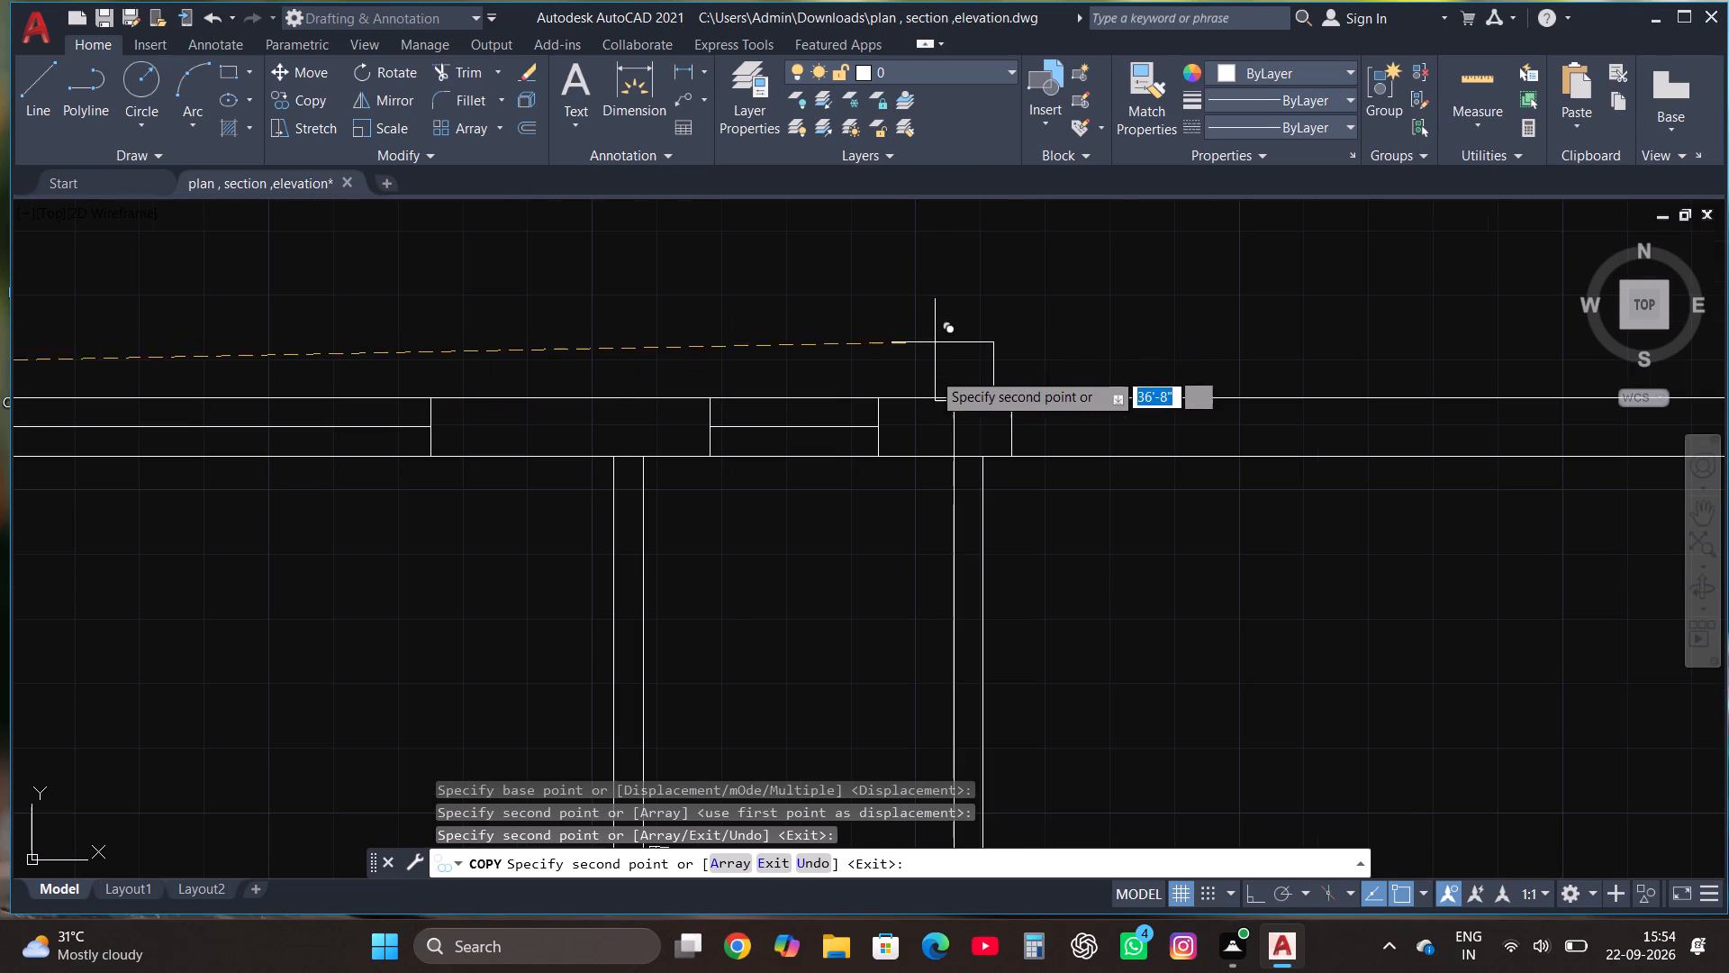
pyautogui.scroll(-2, 947, 391)
pyautogui.scroll(3, 1200, 382)
pyautogui.scroll(2, 1152, 436)
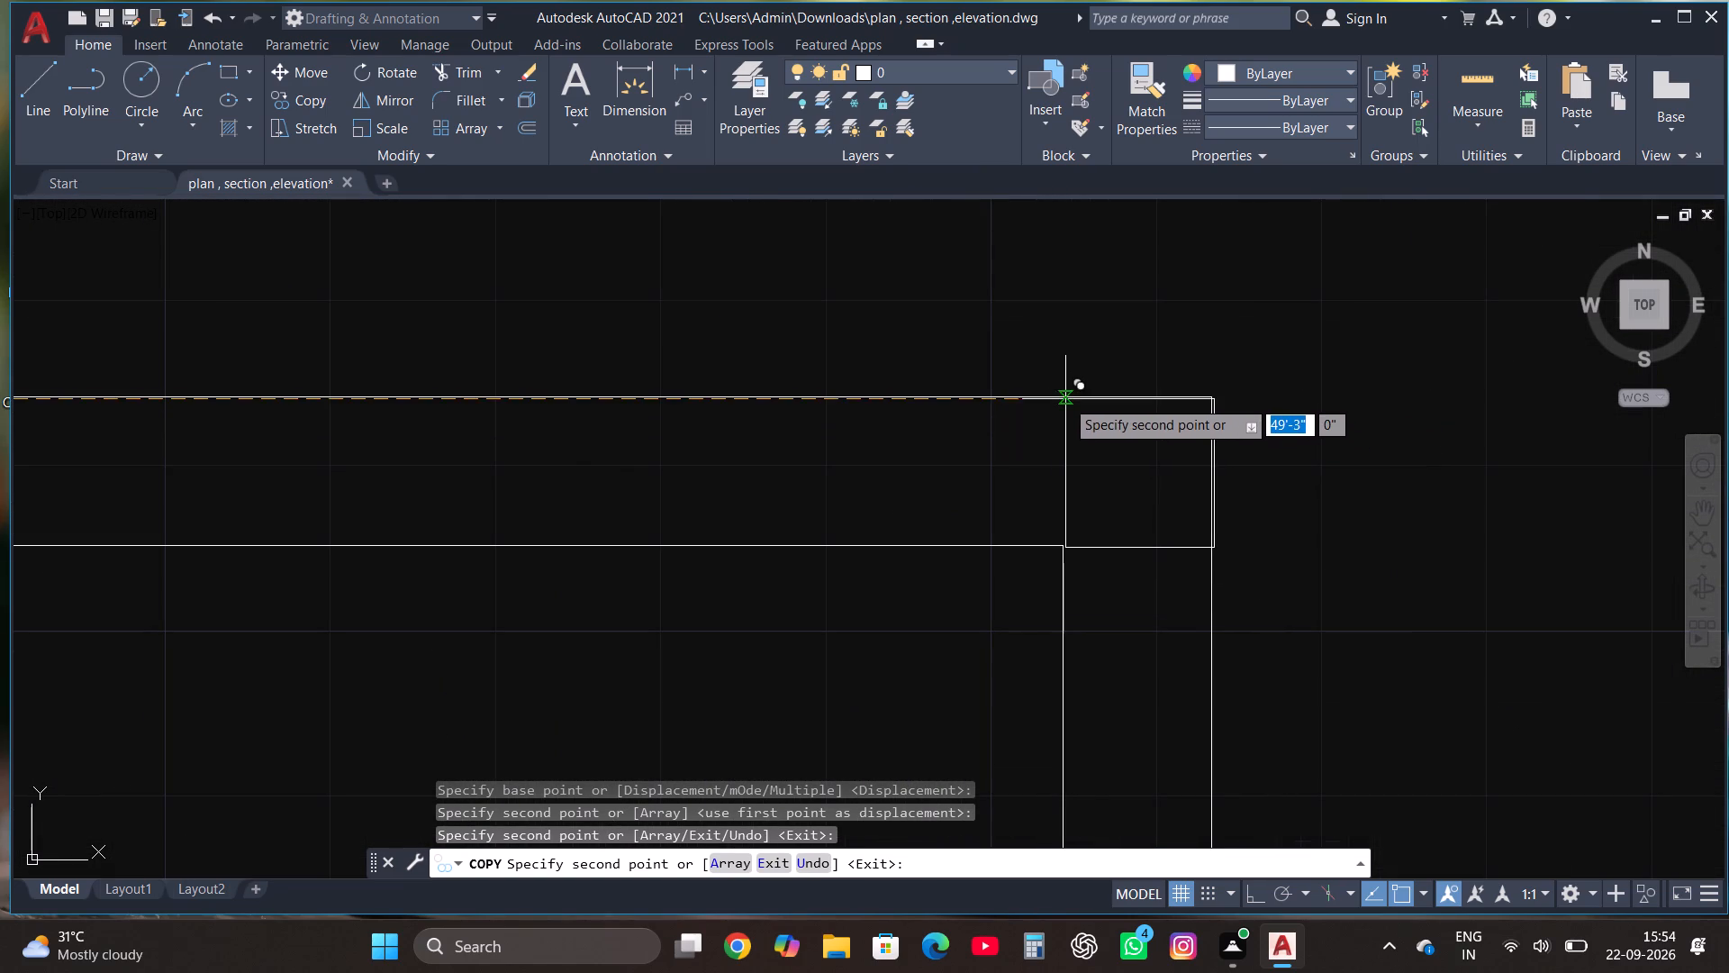
pyautogui.click(1064, 399)
# Place a square copy over the right end of the left horizontal partition, between the door leaves, about 21'-9" across and 25' down.
pyautogui.scroll(-3, 1061, 346)
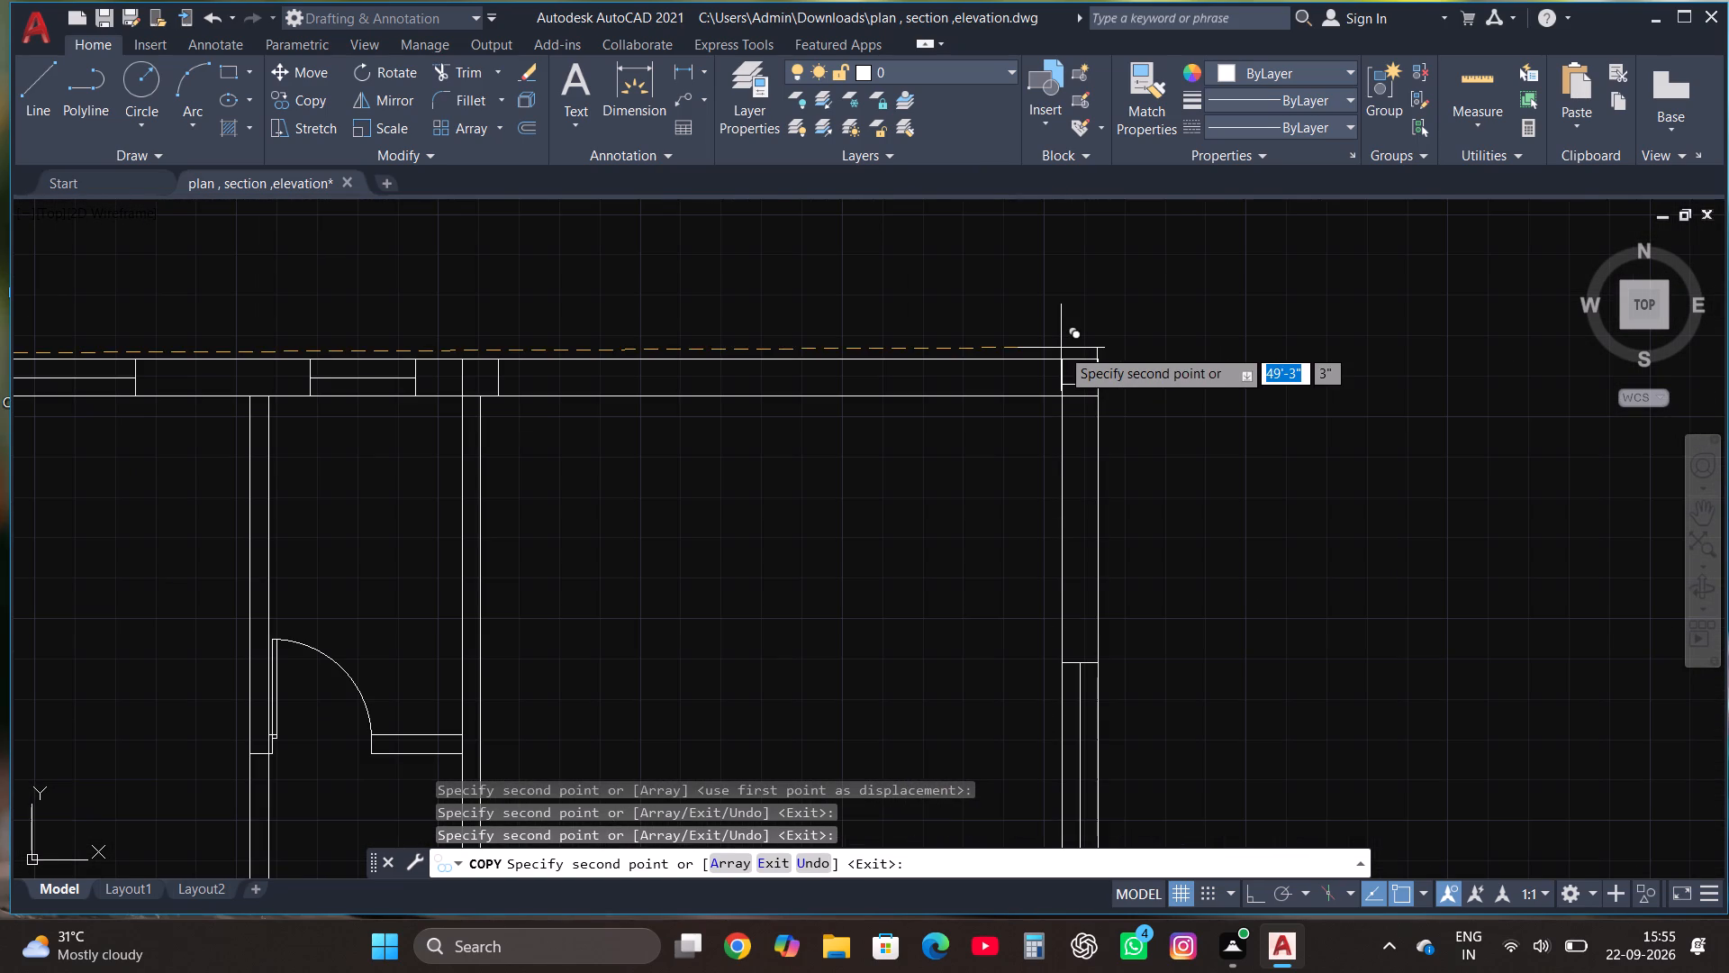
pyautogui.scroll(-4, 1049, 360)
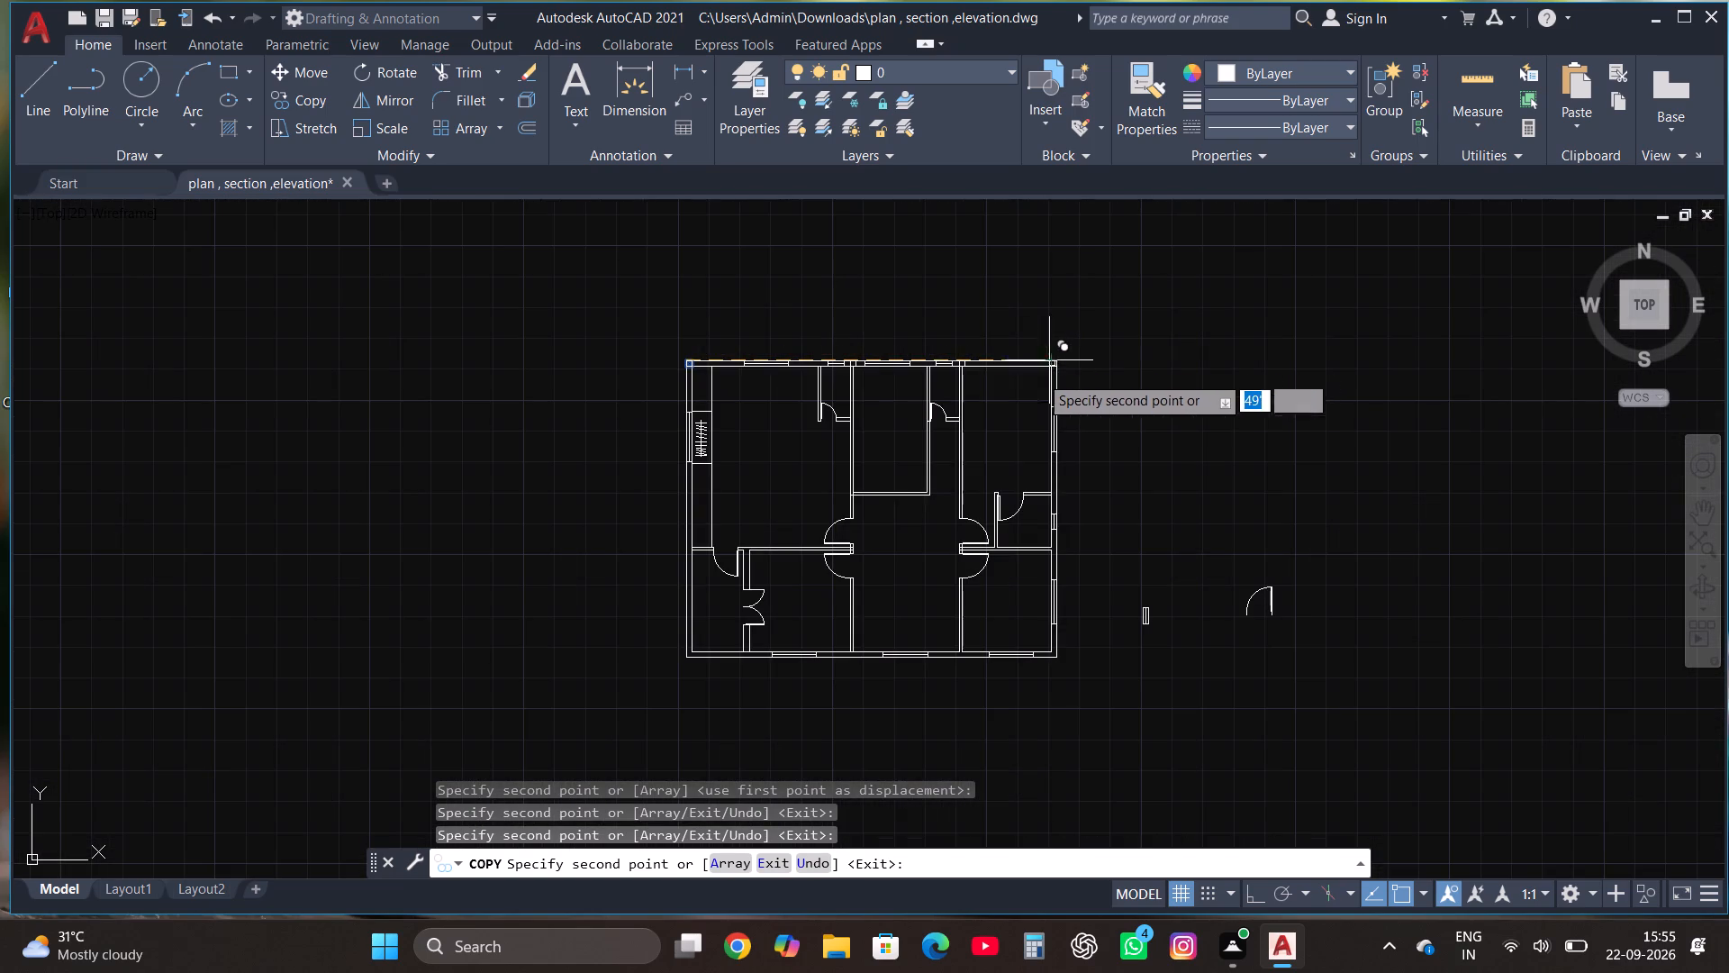
pyautogui.scroll(4, 849, 565)
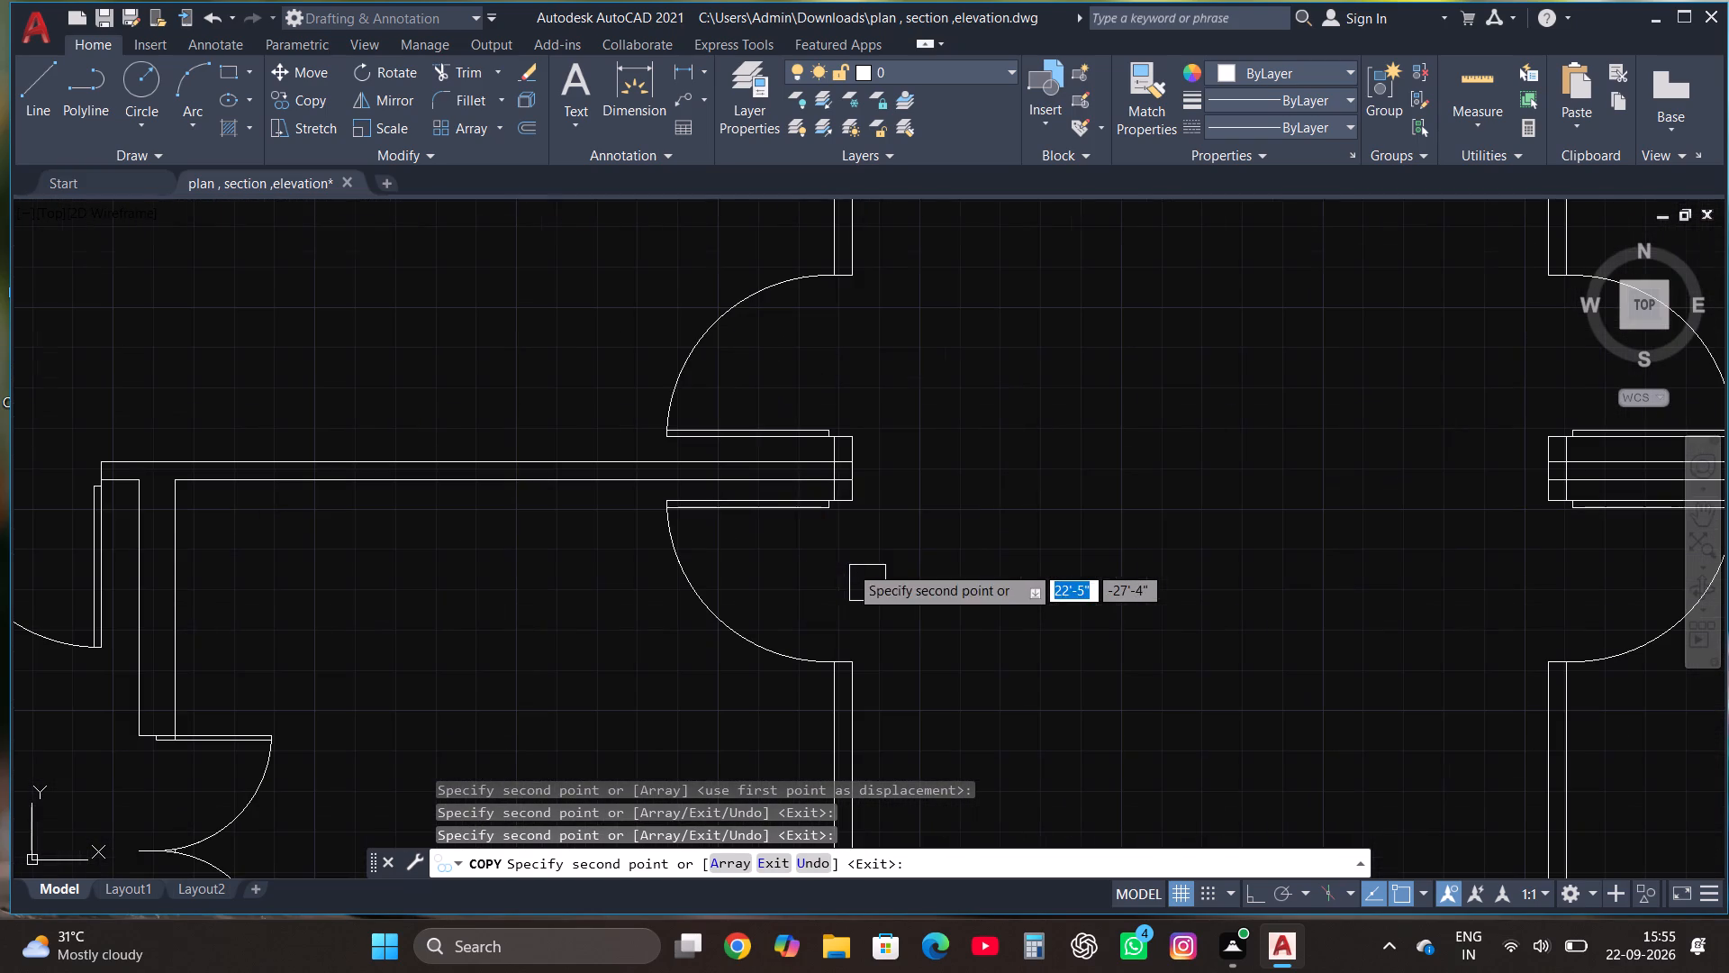
pyautogui.scroll(2, 809, 459)
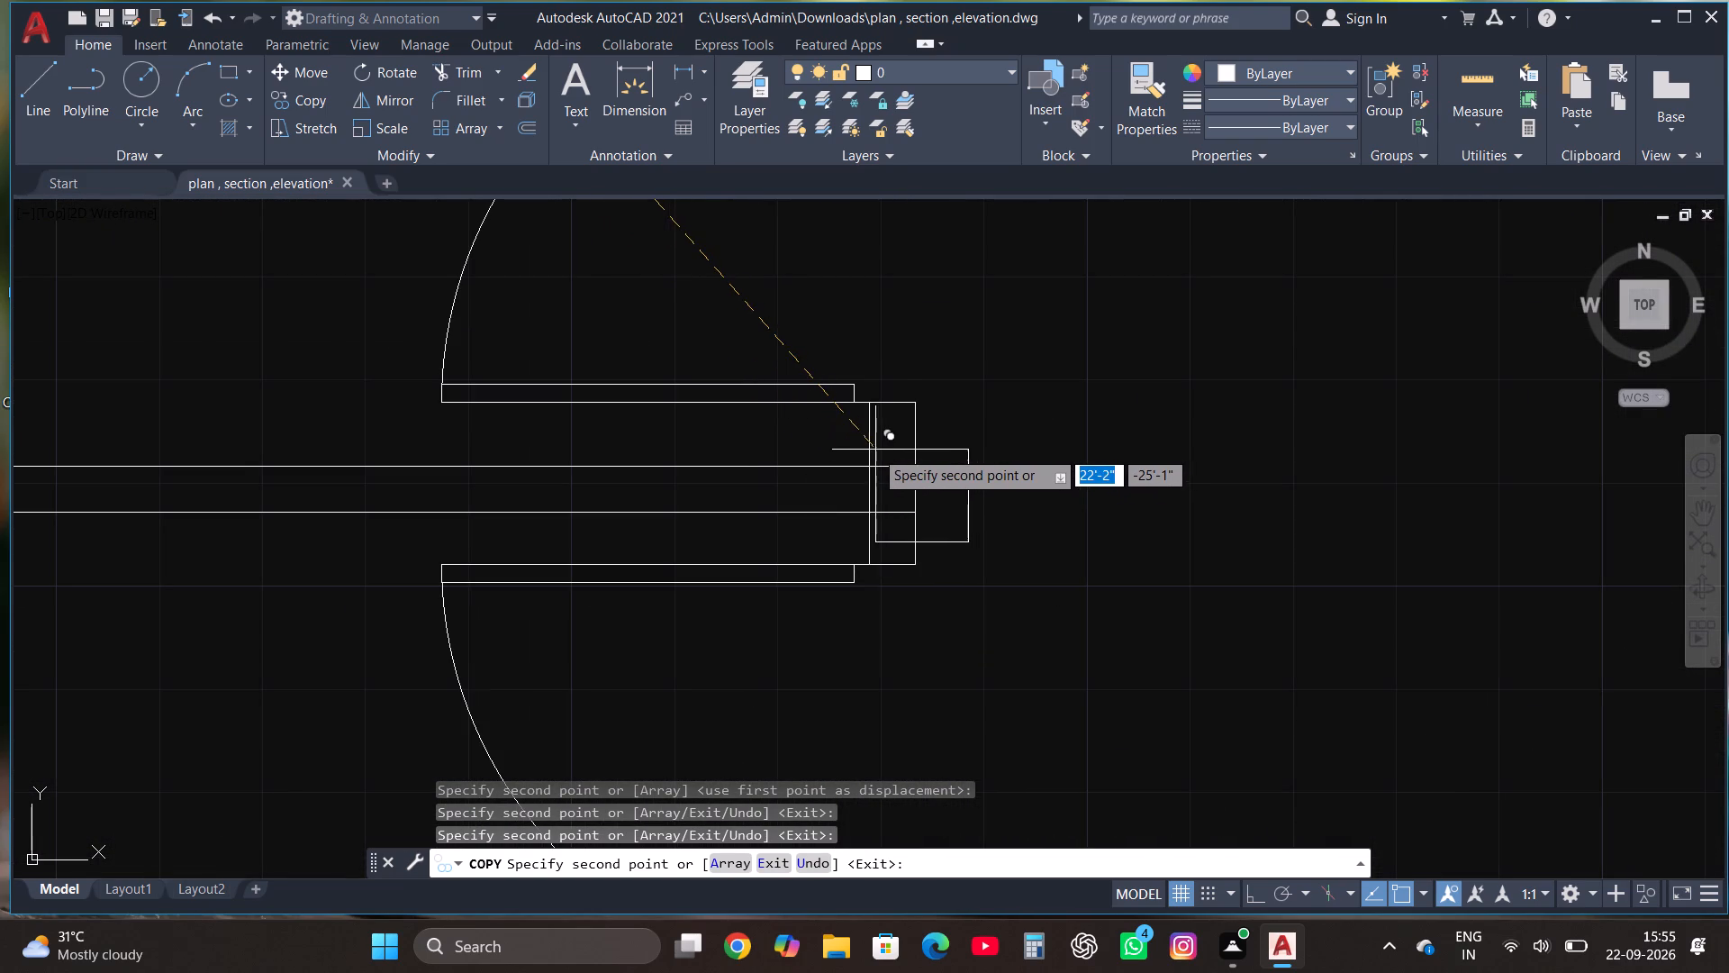
pyautogui.click(823, 445)
# Place square copies in the bottom outer wall where the two full-length vertical partitions meet it, and end the copying.
pyautogui.scroll(-5, 842, 378)
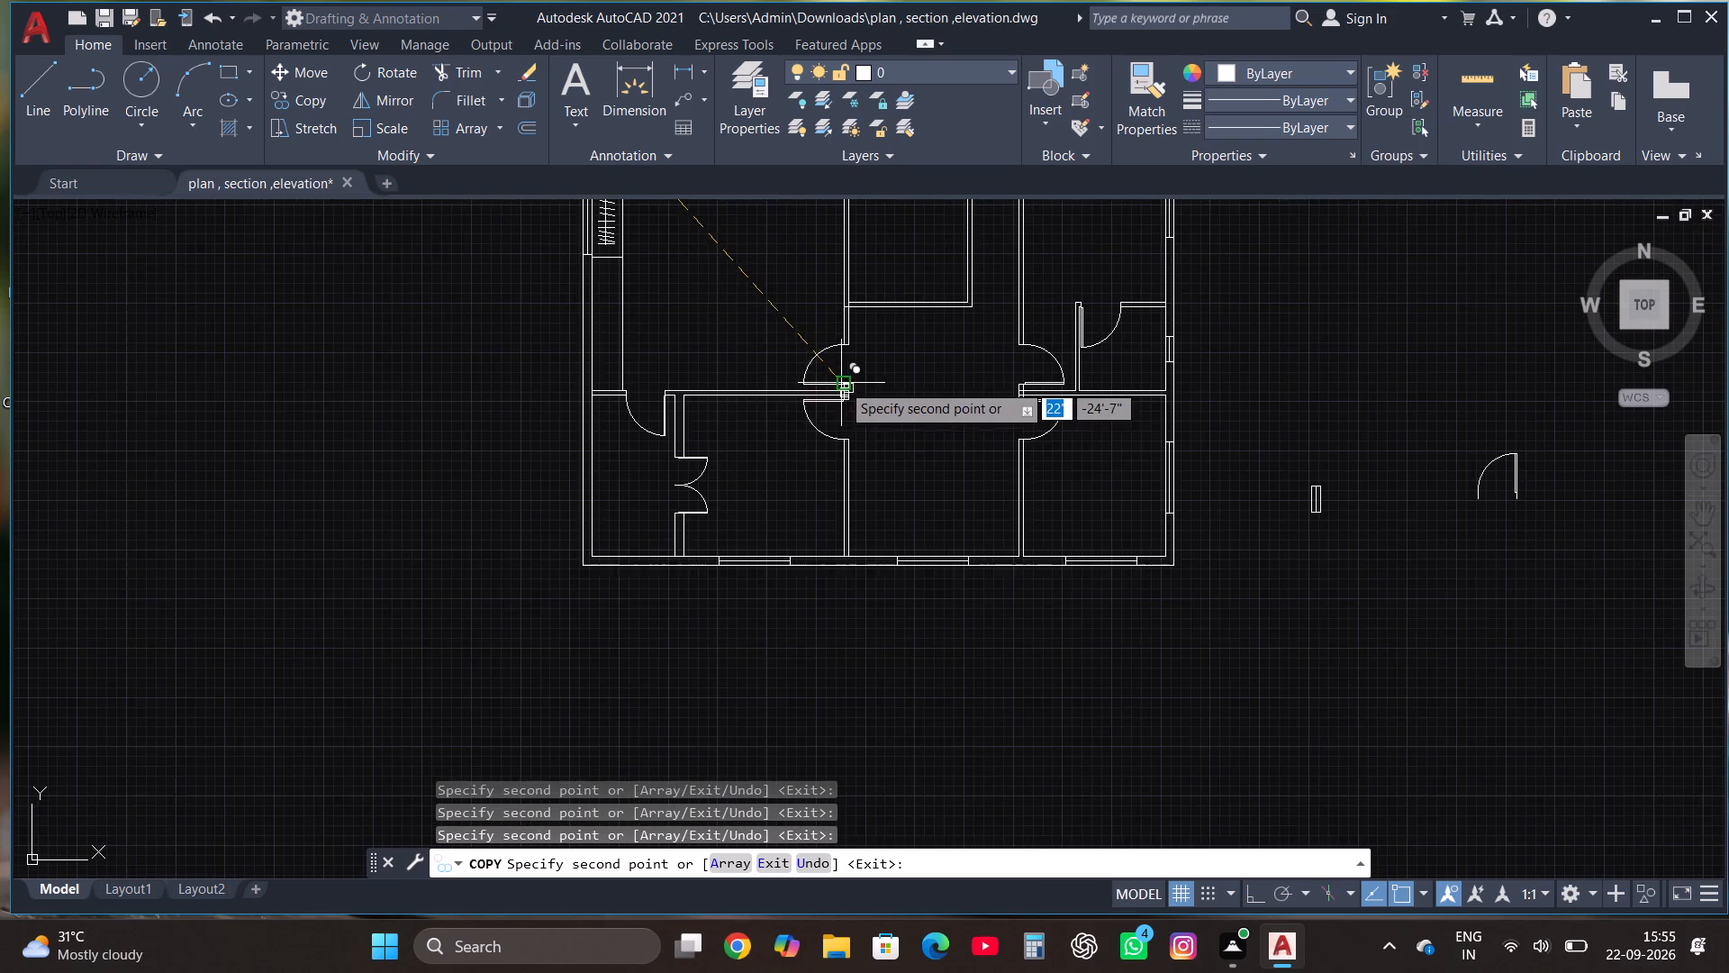
pyautogui.scroll(2, 861, 609)
pyautogui.scroll(2, 824, 483)
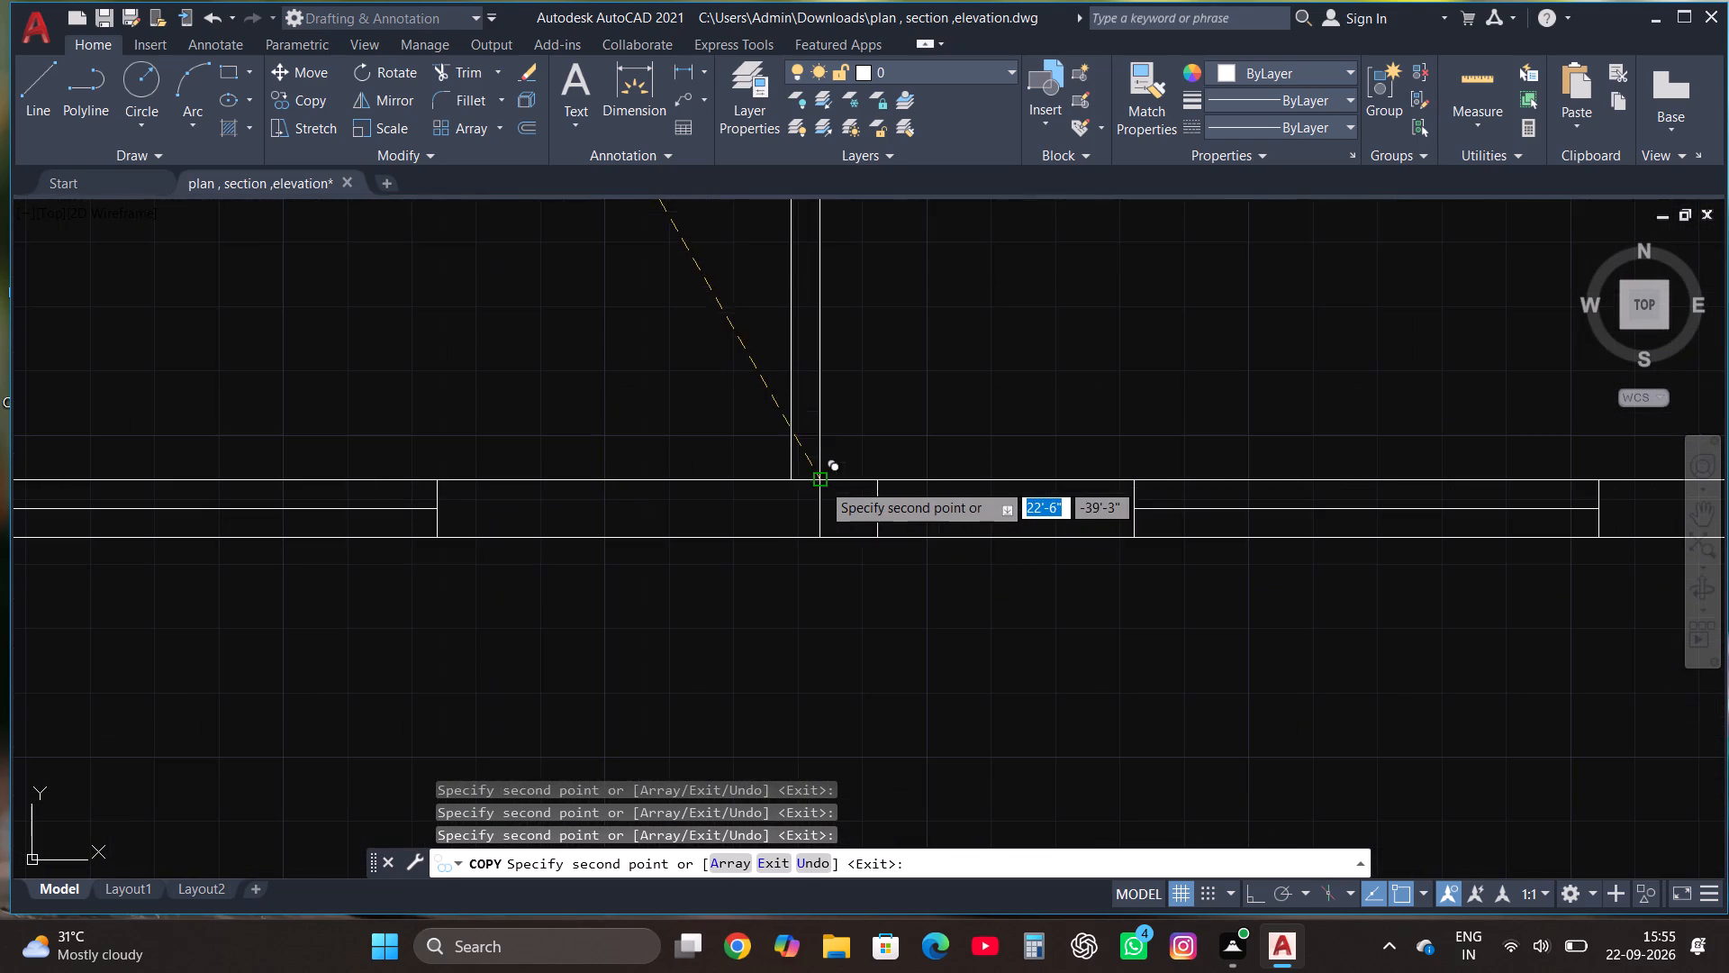
pyautogui.click(794, 478)
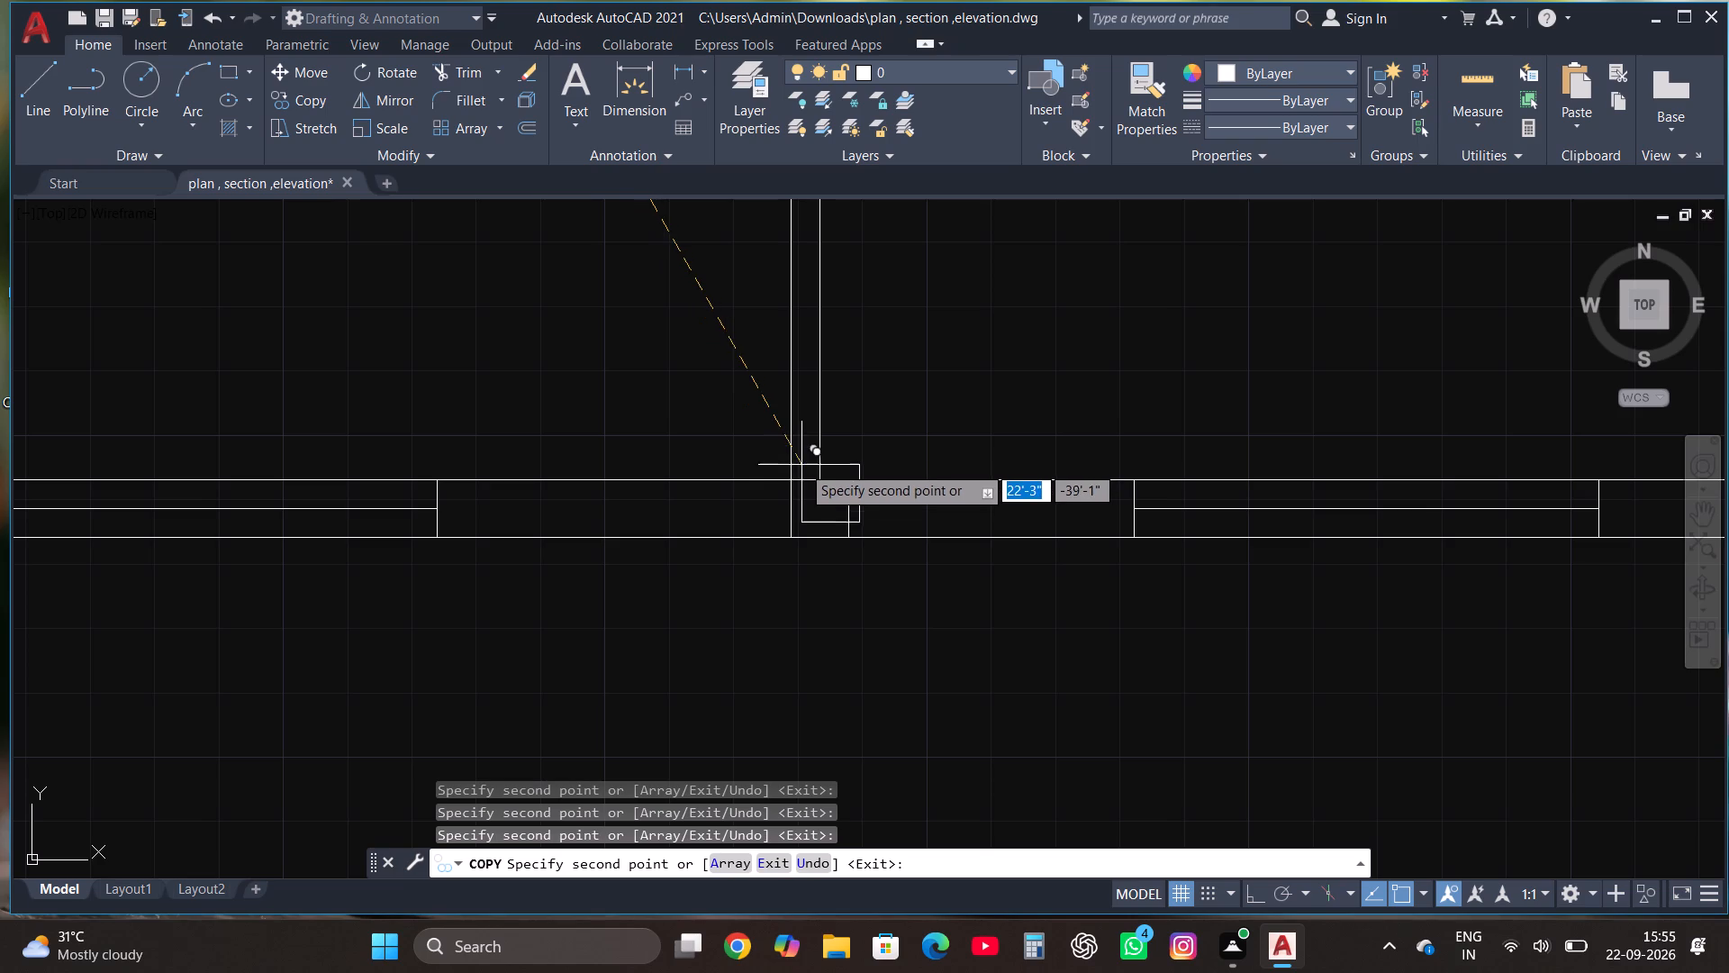
pyautogui.scroll(-2, 810, 505)
pyautogui.scroll(-1, 910, 566)
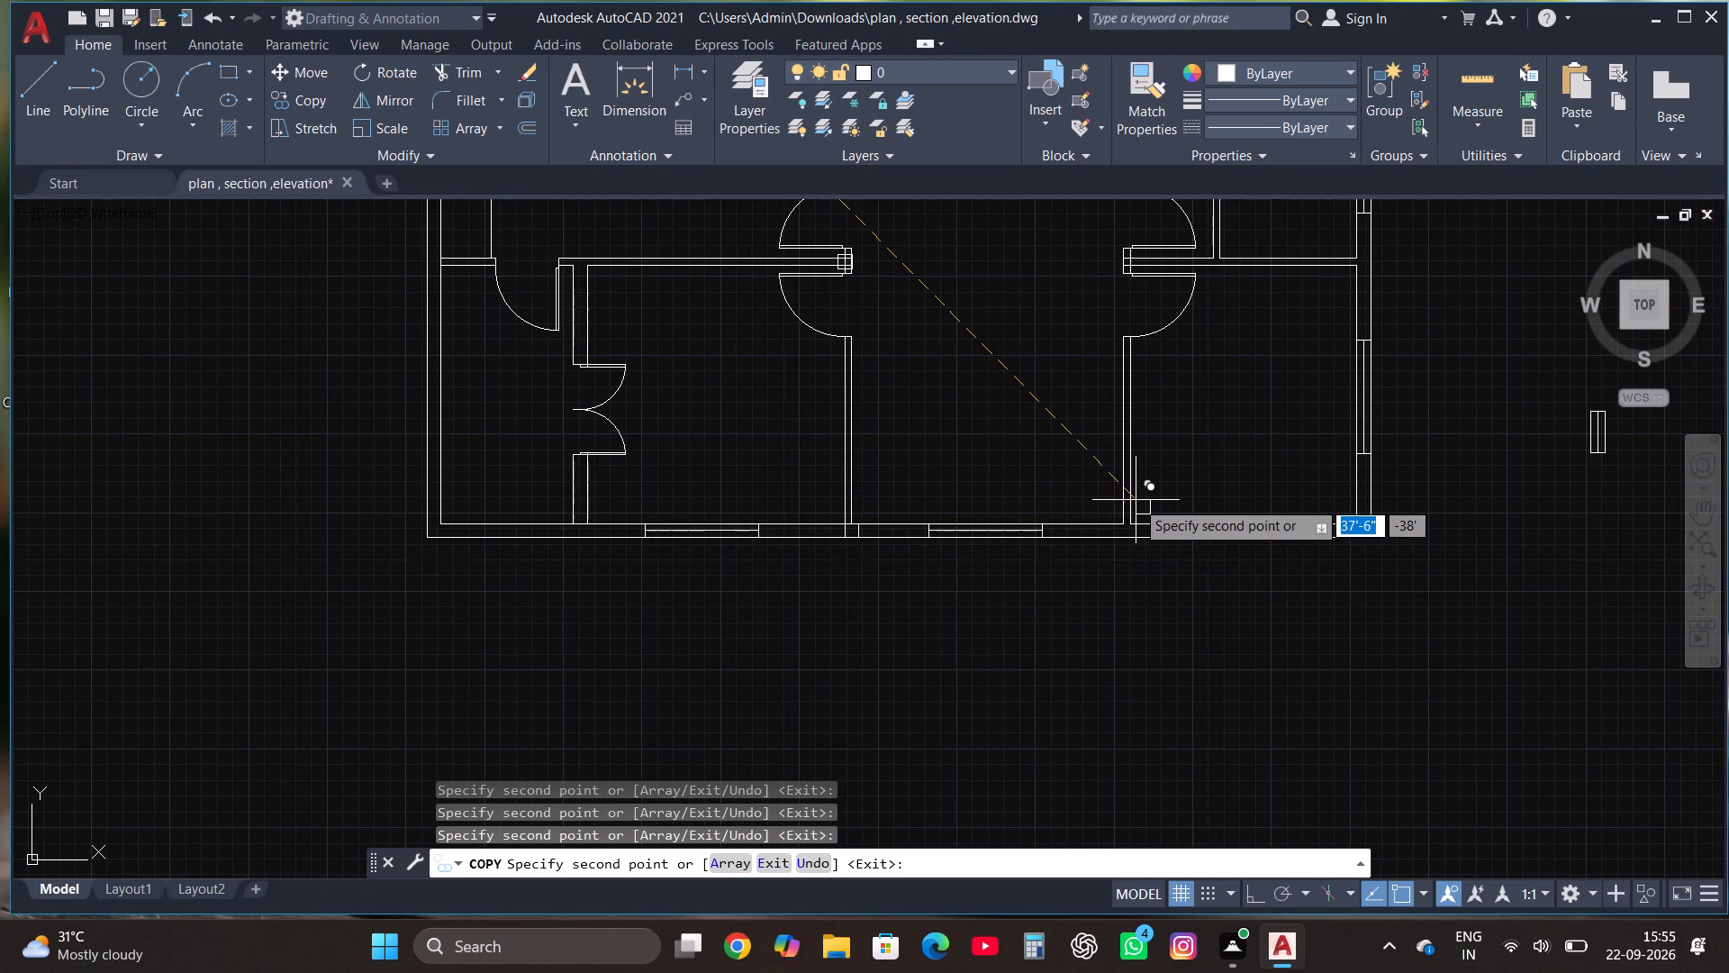
pyautogui.scroll(3, 1137, 500)
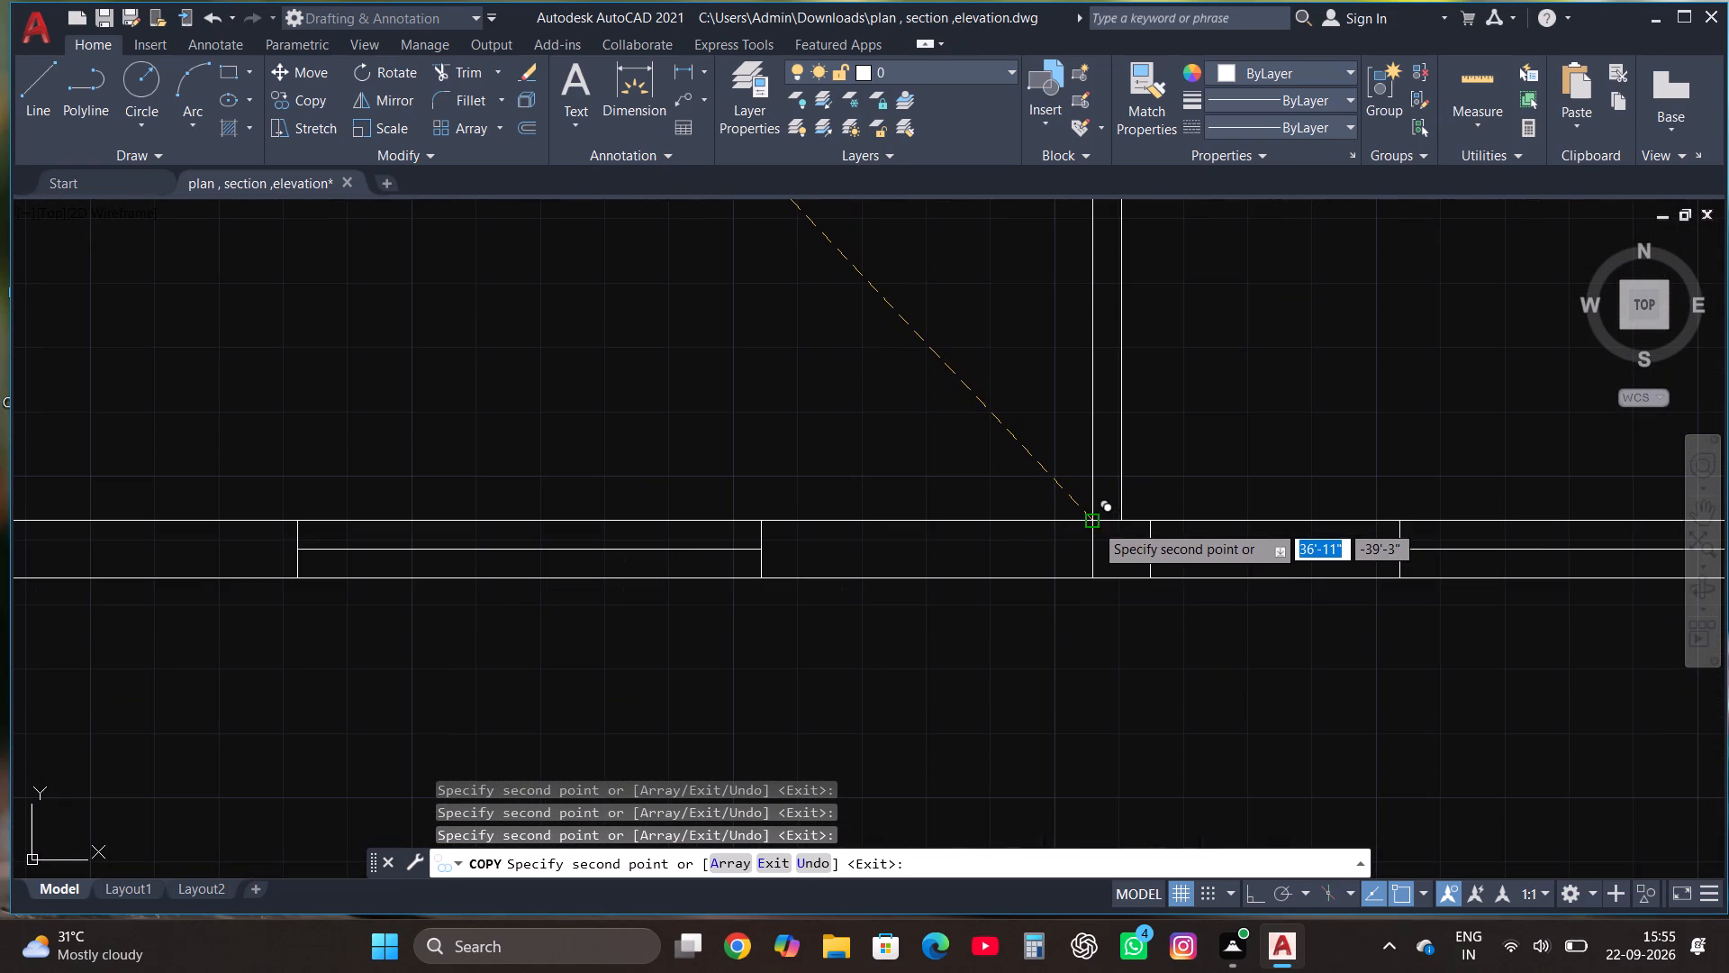
pyautogui.click(1091, 522)
pyautogui.scroll(-3, 1084, 620)
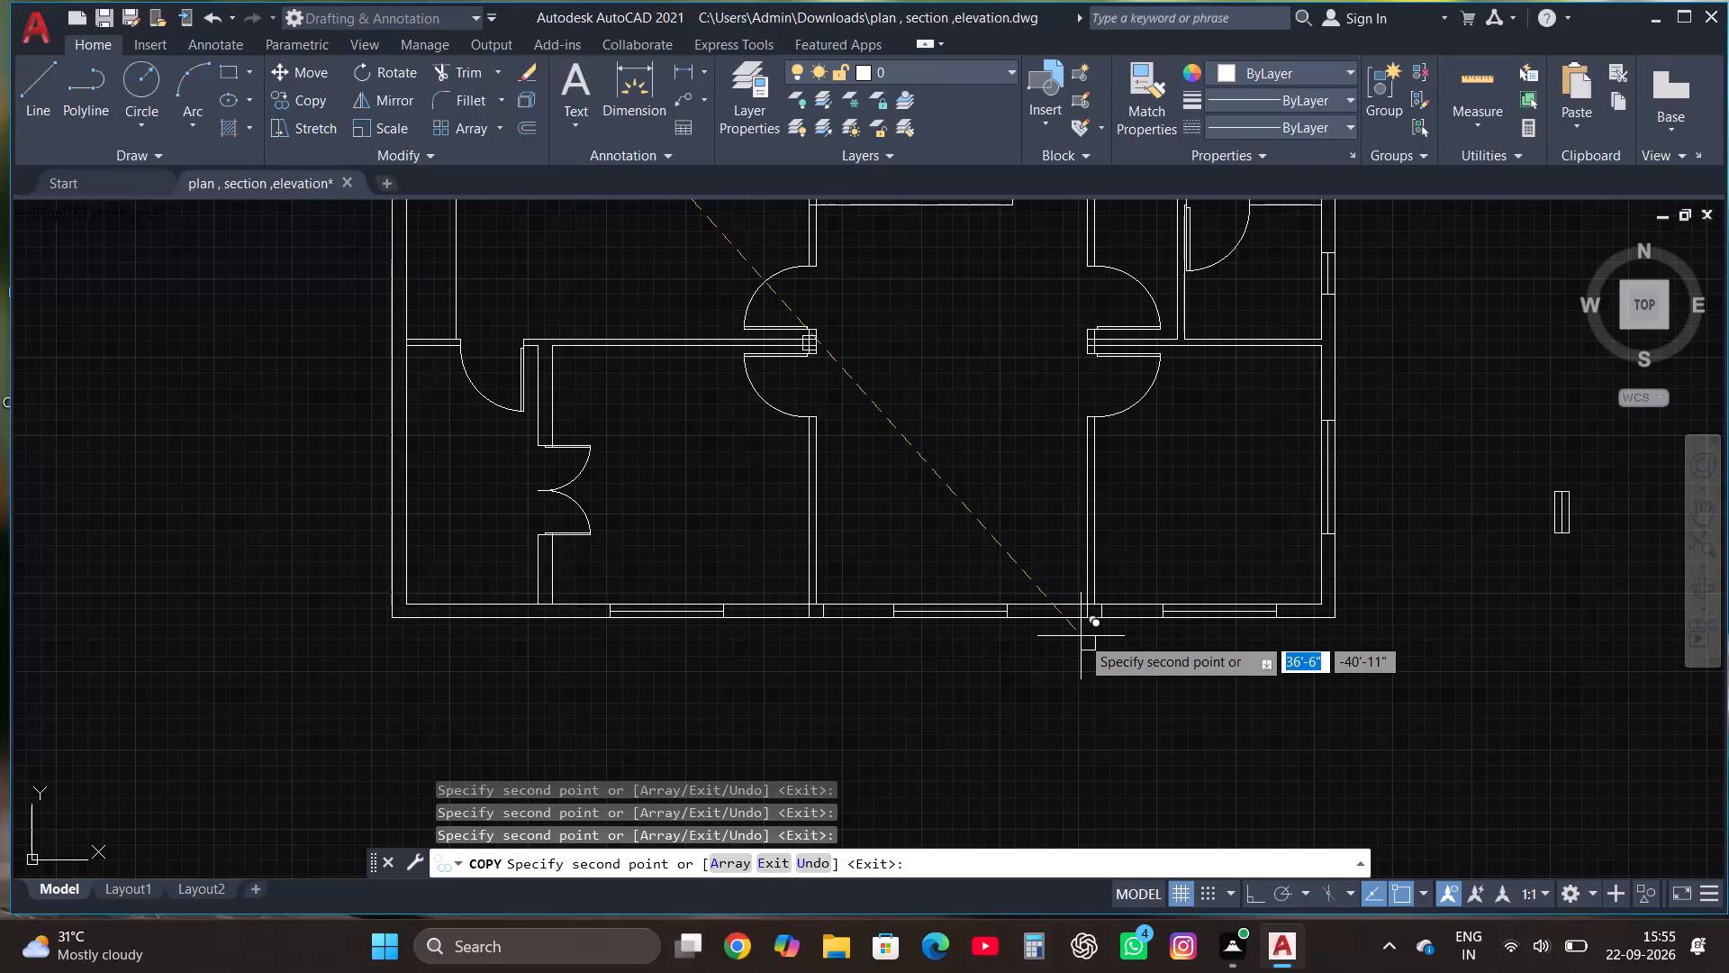
pyautogui.press('Escape')
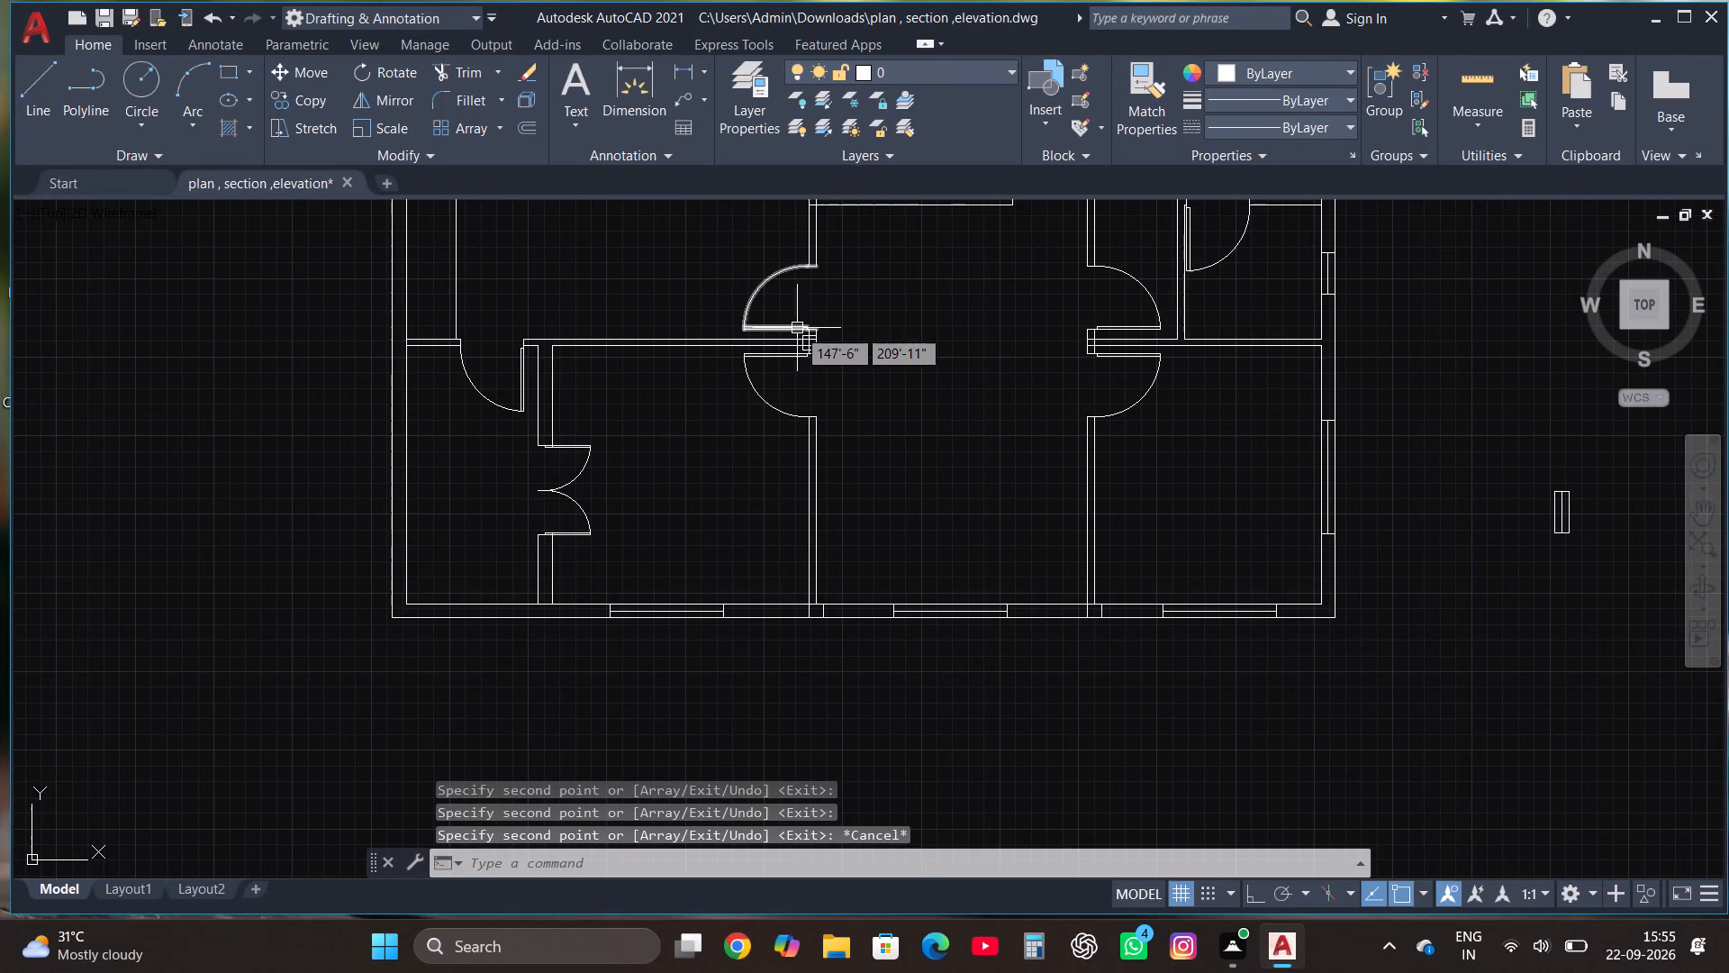
# Trim the partition lines inside the square at the right end of the left horizontal partition.
pyautogui.scroll(5, 797, 328)
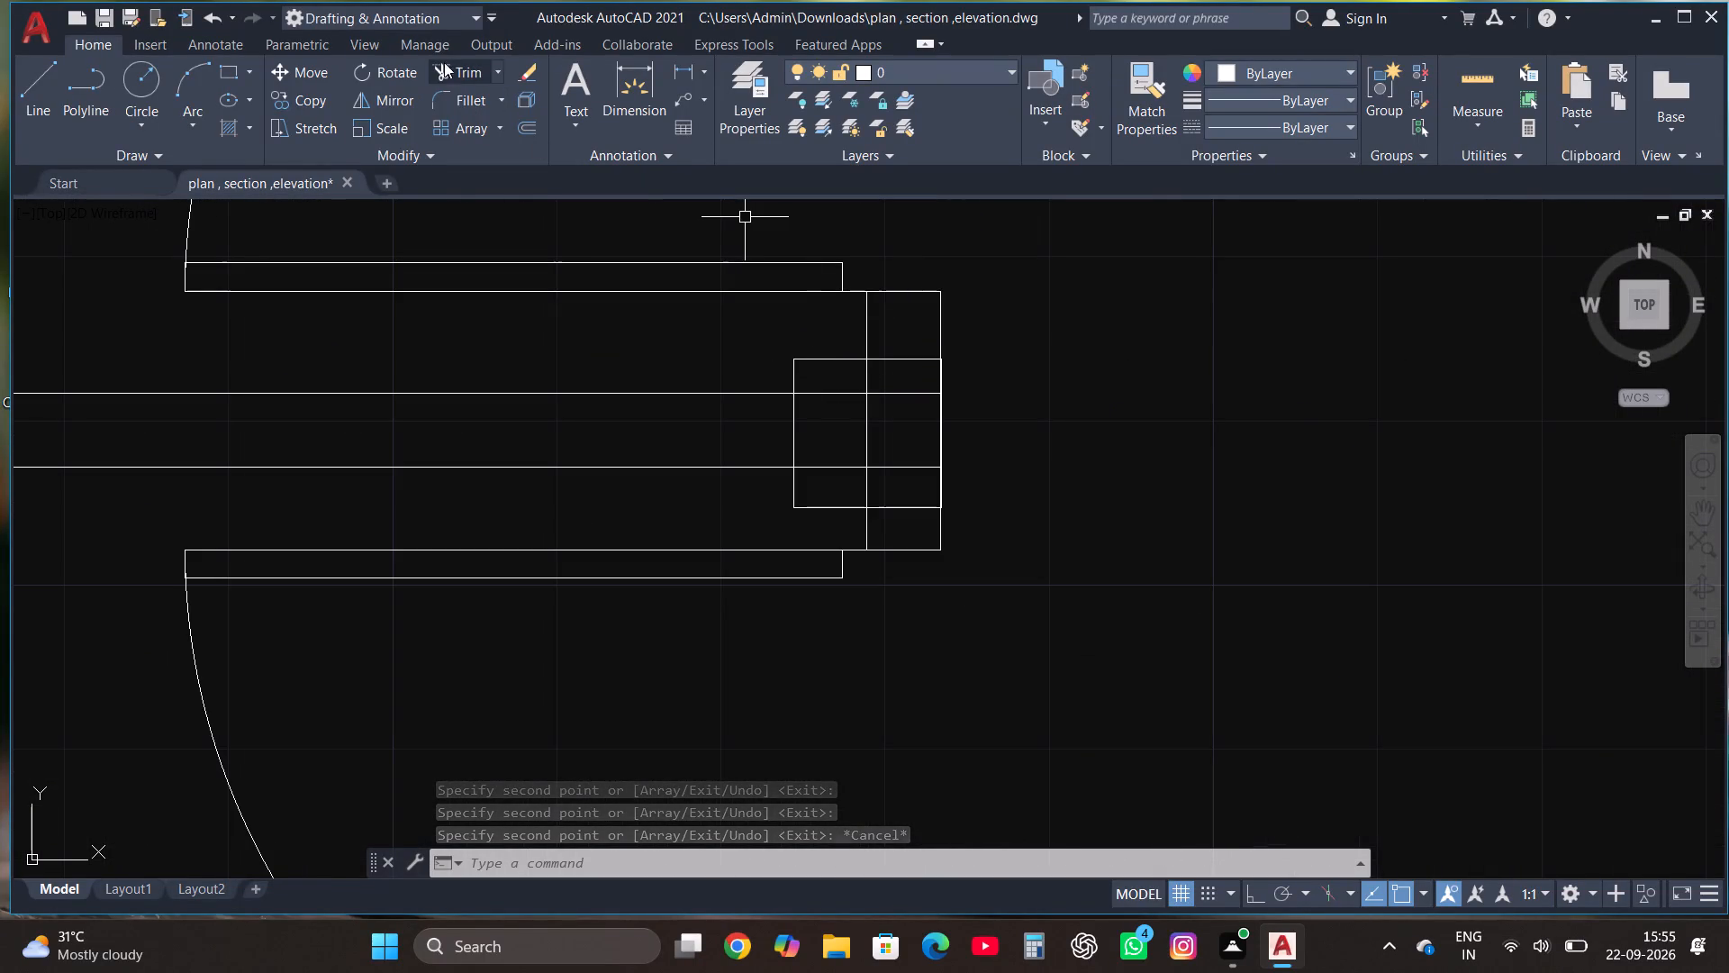
pyautogui.click(457, 69)
pyautogui.click(877, 394)
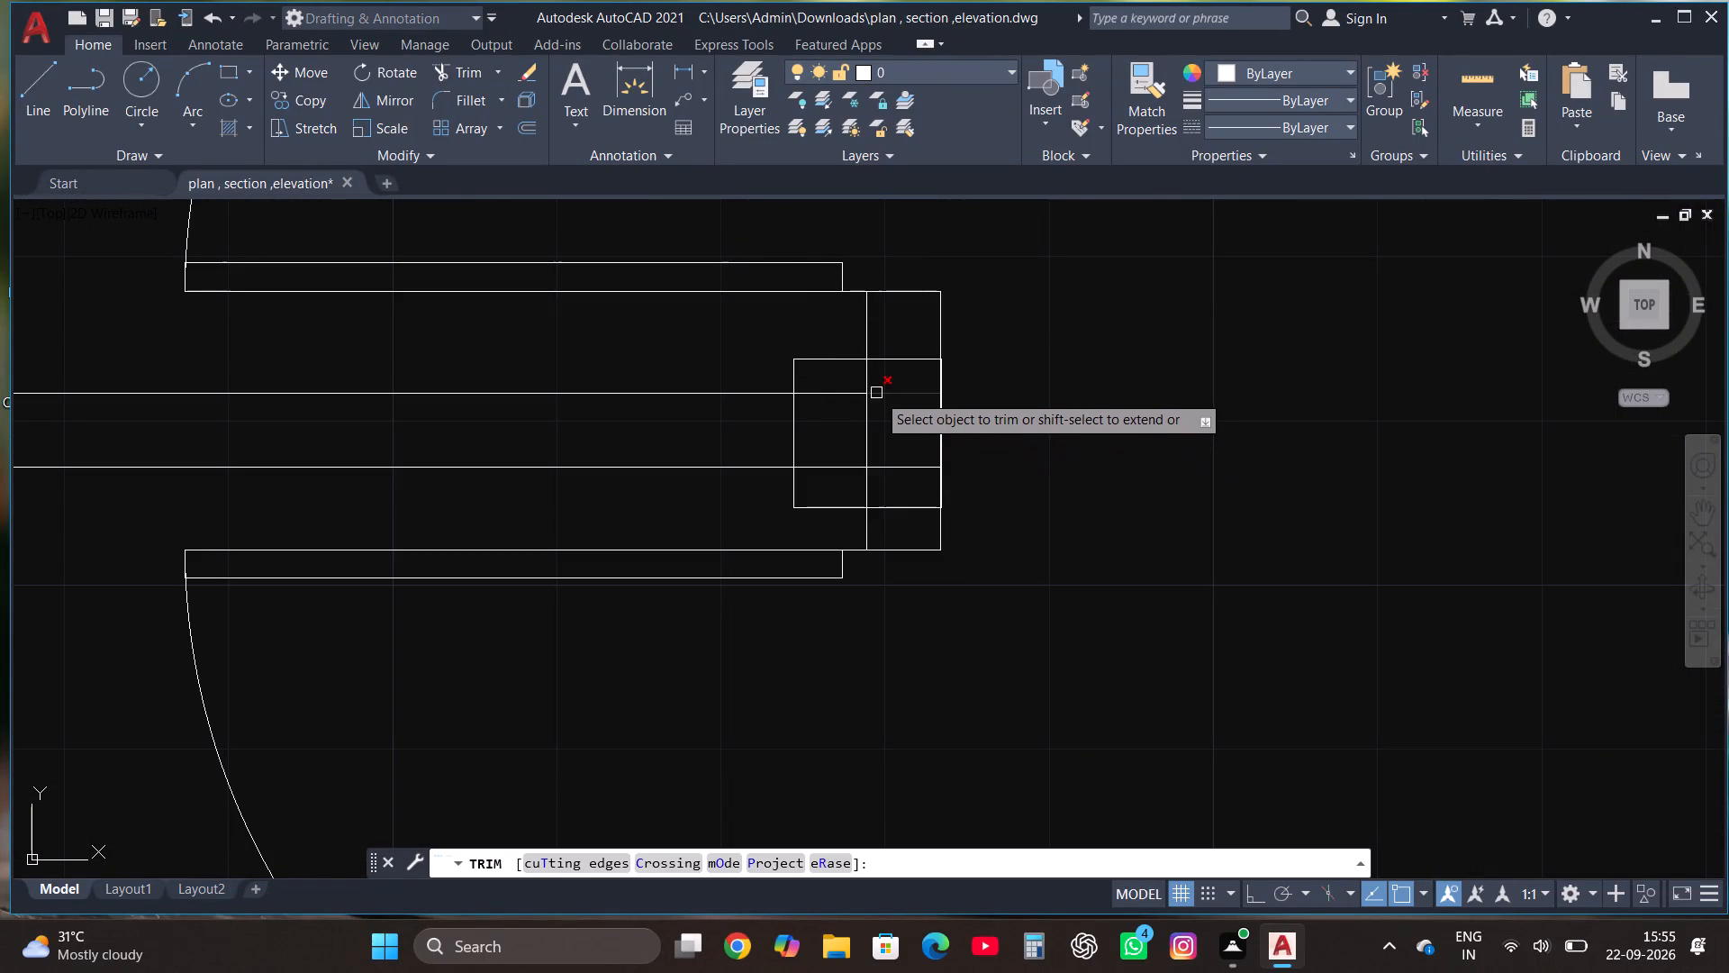
pyautogui.click(866, 382)
pyautogui.click(853, 393)
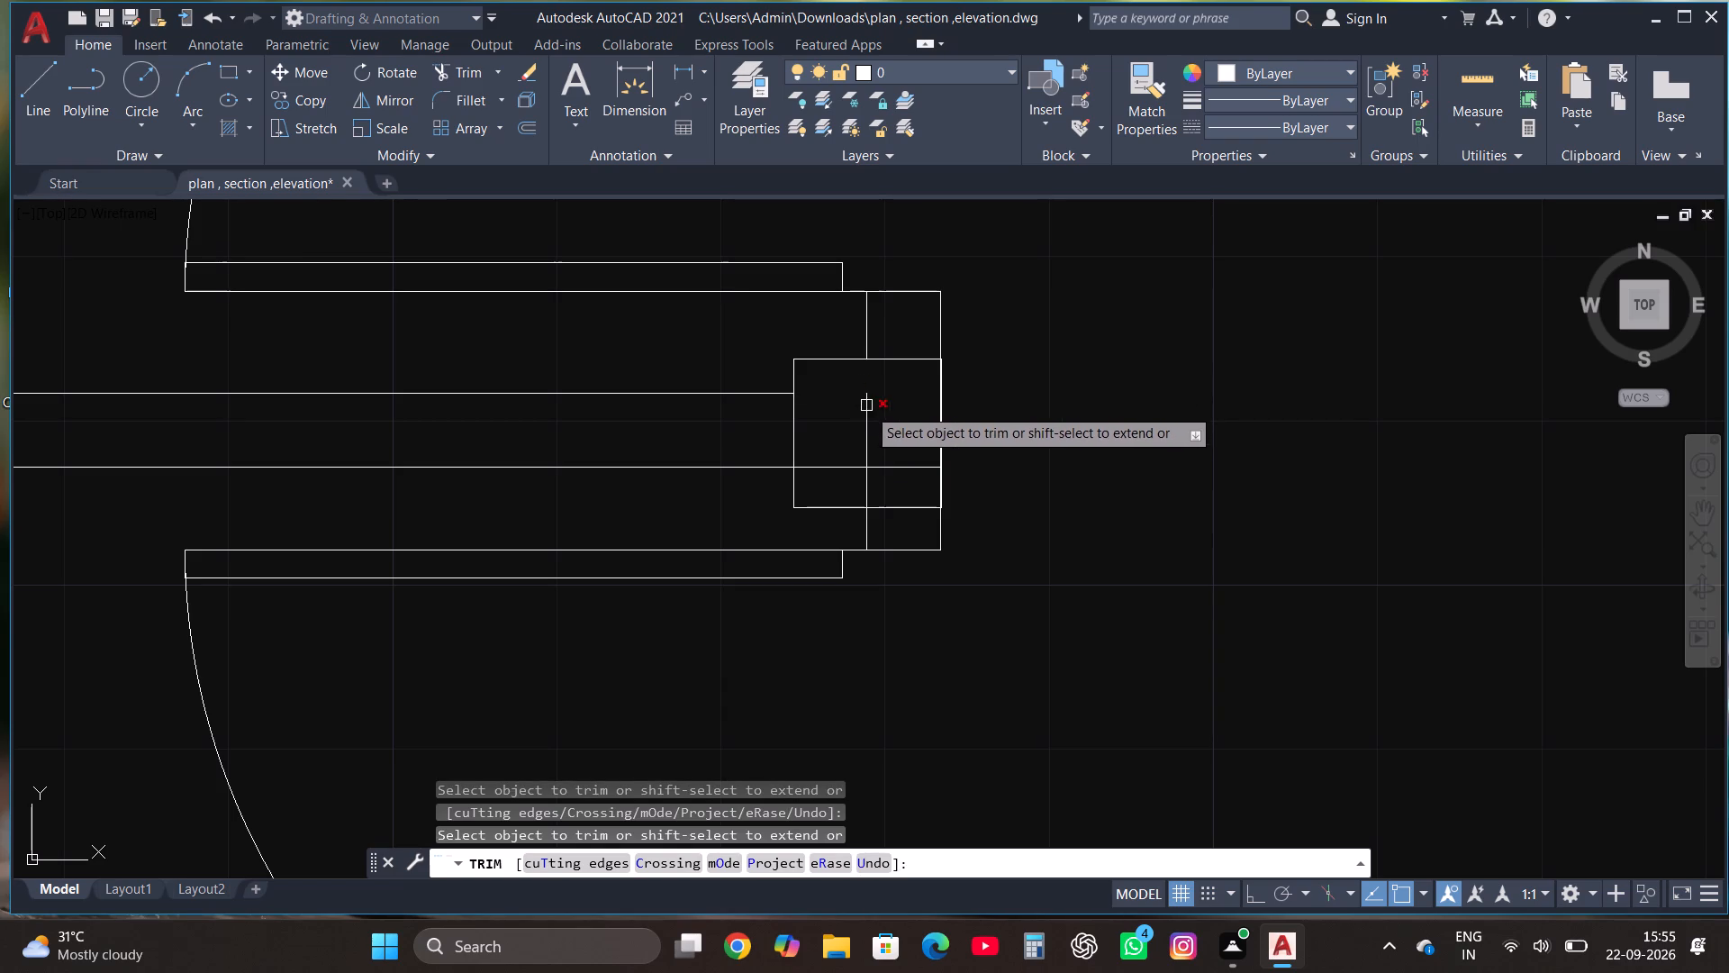
pyautogui.click(874, 418)
pyautogui.click(858, 478)
pyautogui.click(873, 484)
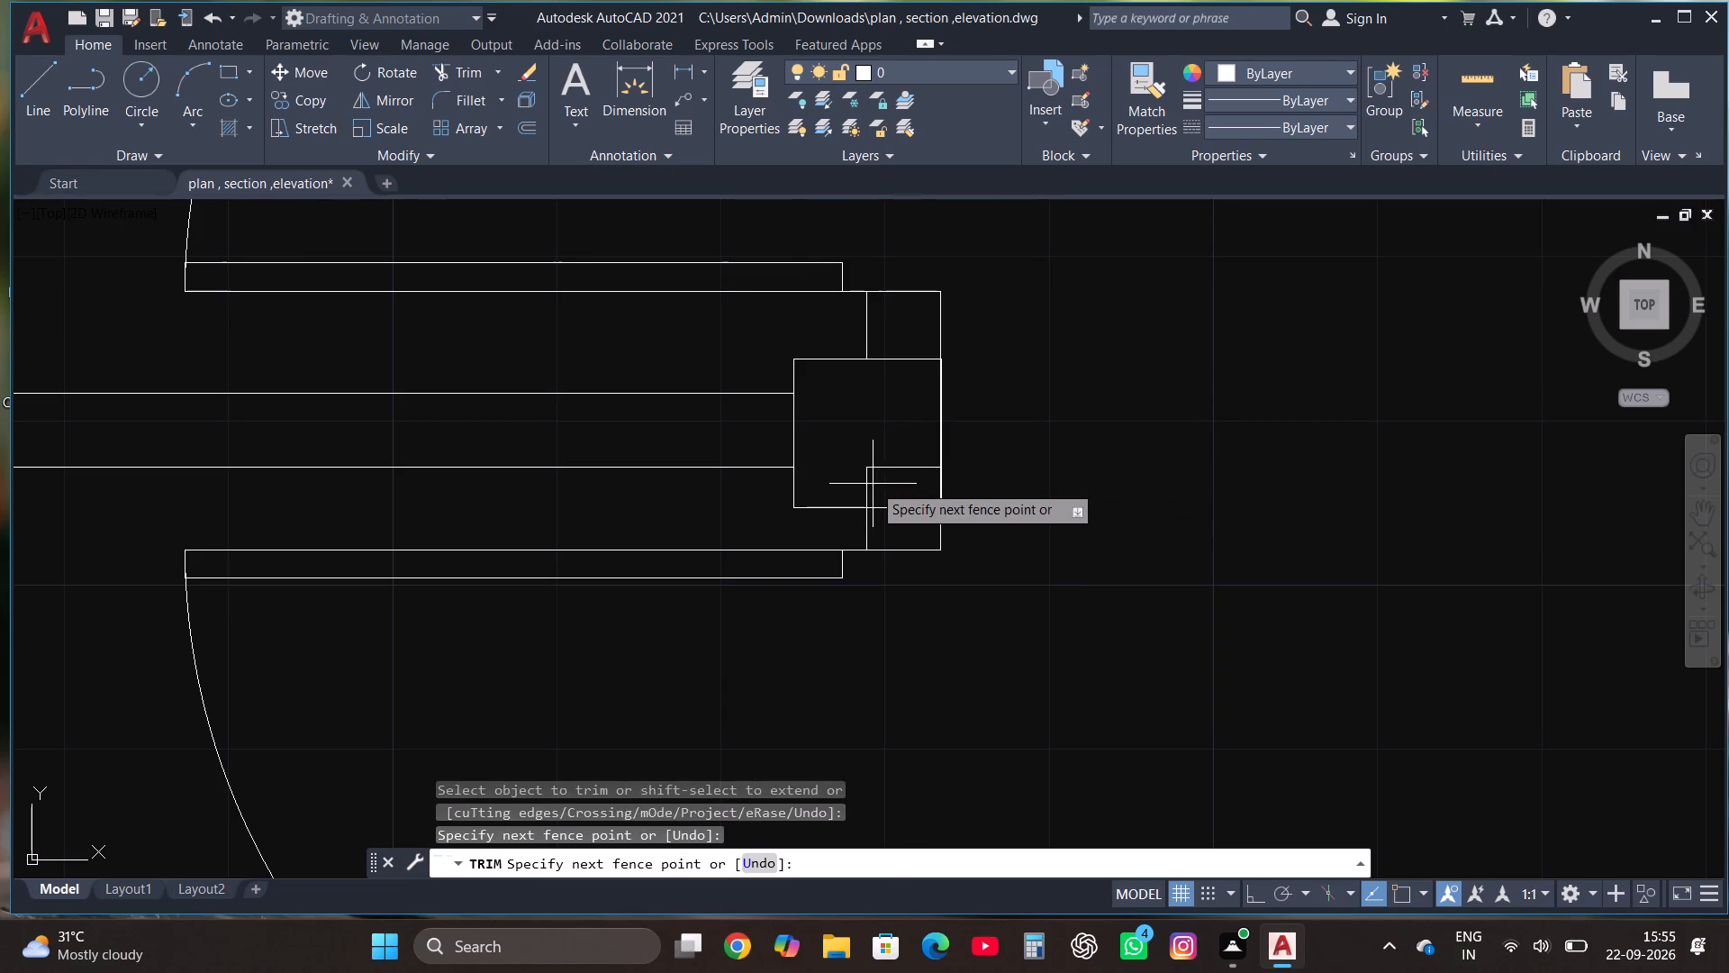
pyautogui.click(883, 461)
pyautogui.click(871, 480)
pyautogui.press('Escape')
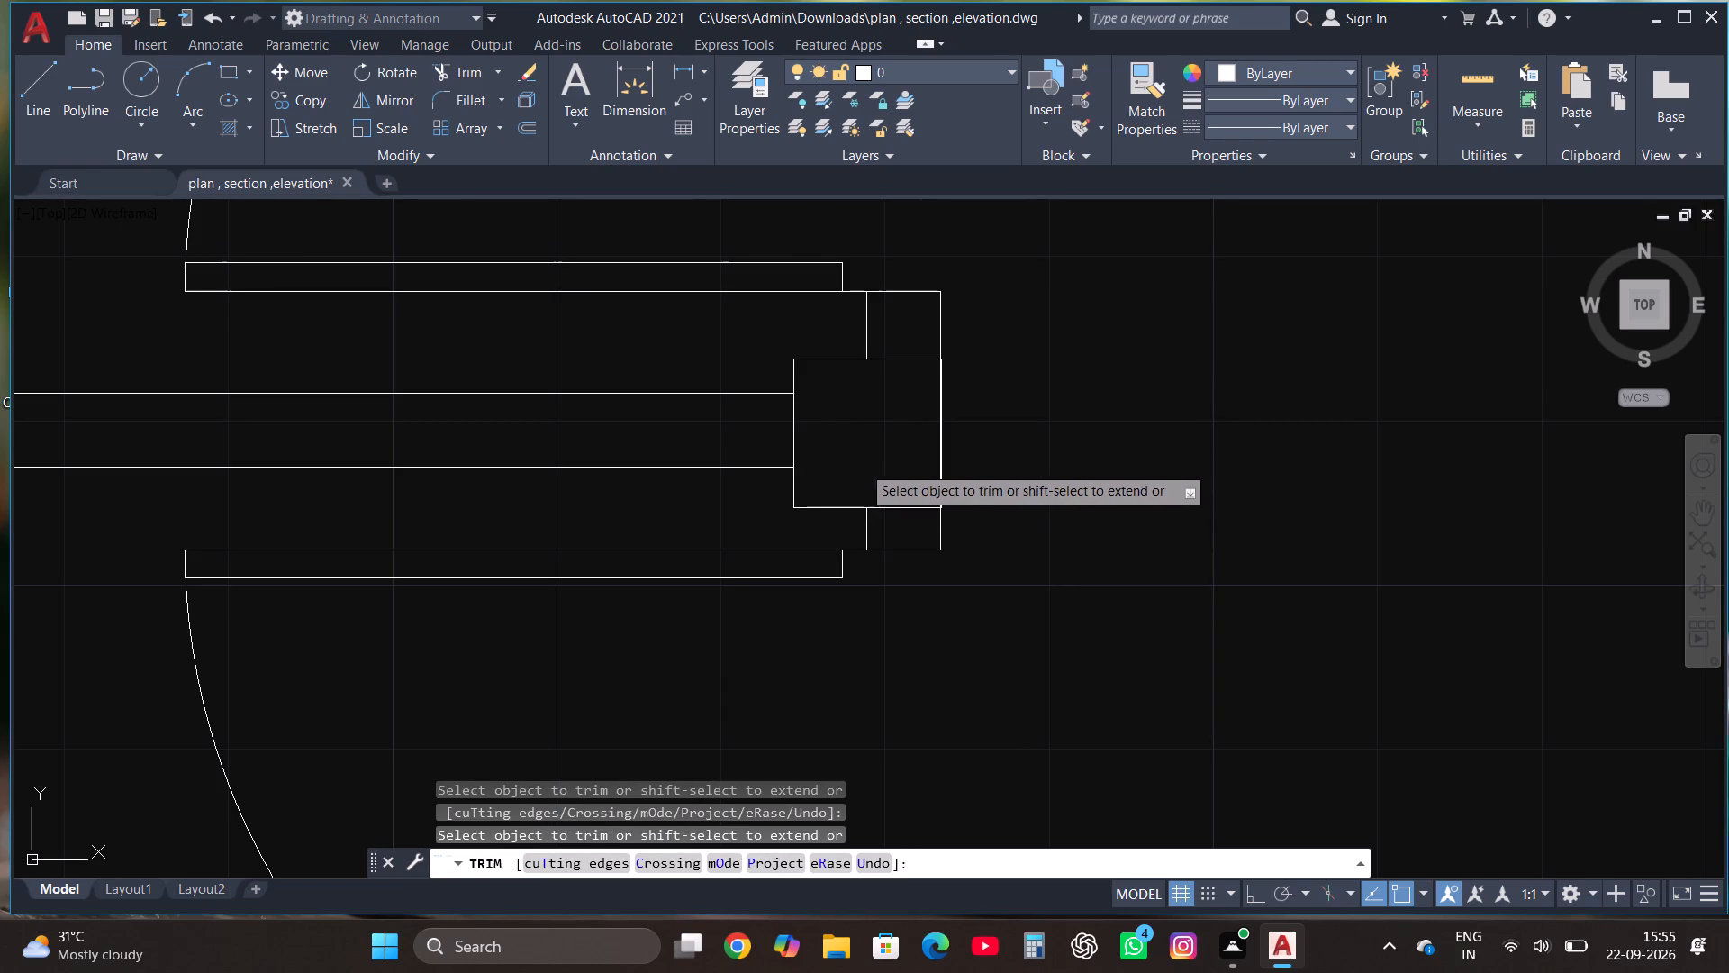
# With Ortho on, draw a horizontal line extending the left horizontal partition's lower line outward across the left outer wall.
pyautogui.scroll(-5, 862, 465)
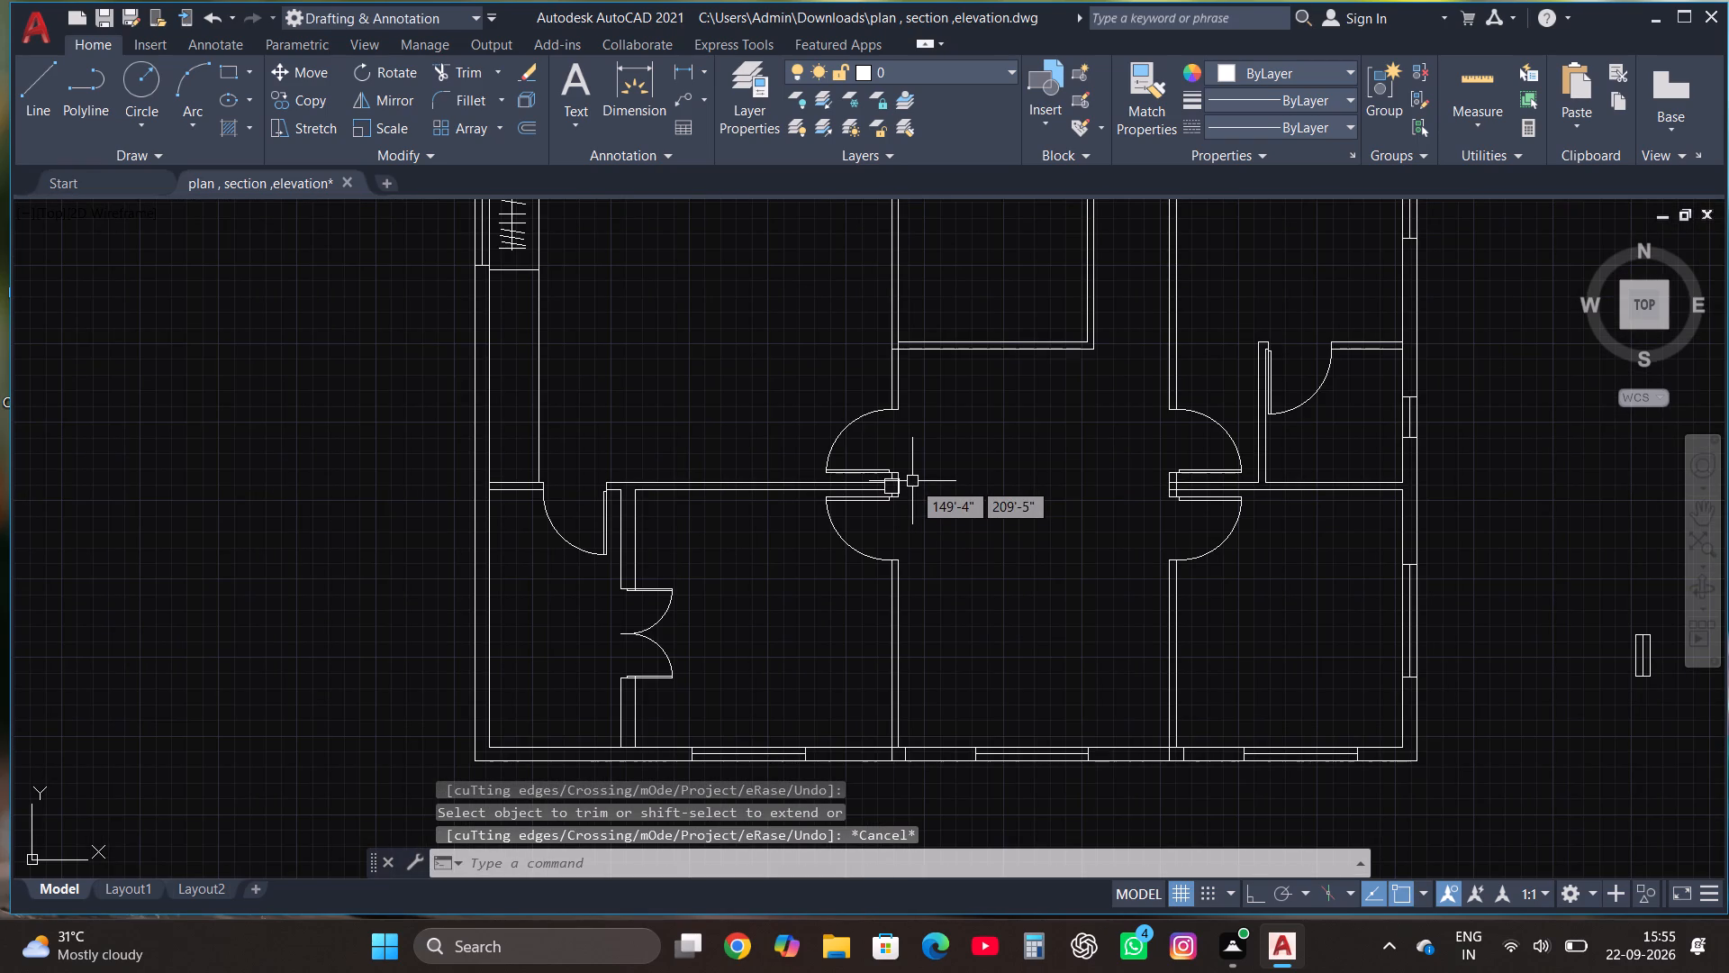
pyautogui.scroll(-2, 913, 526)
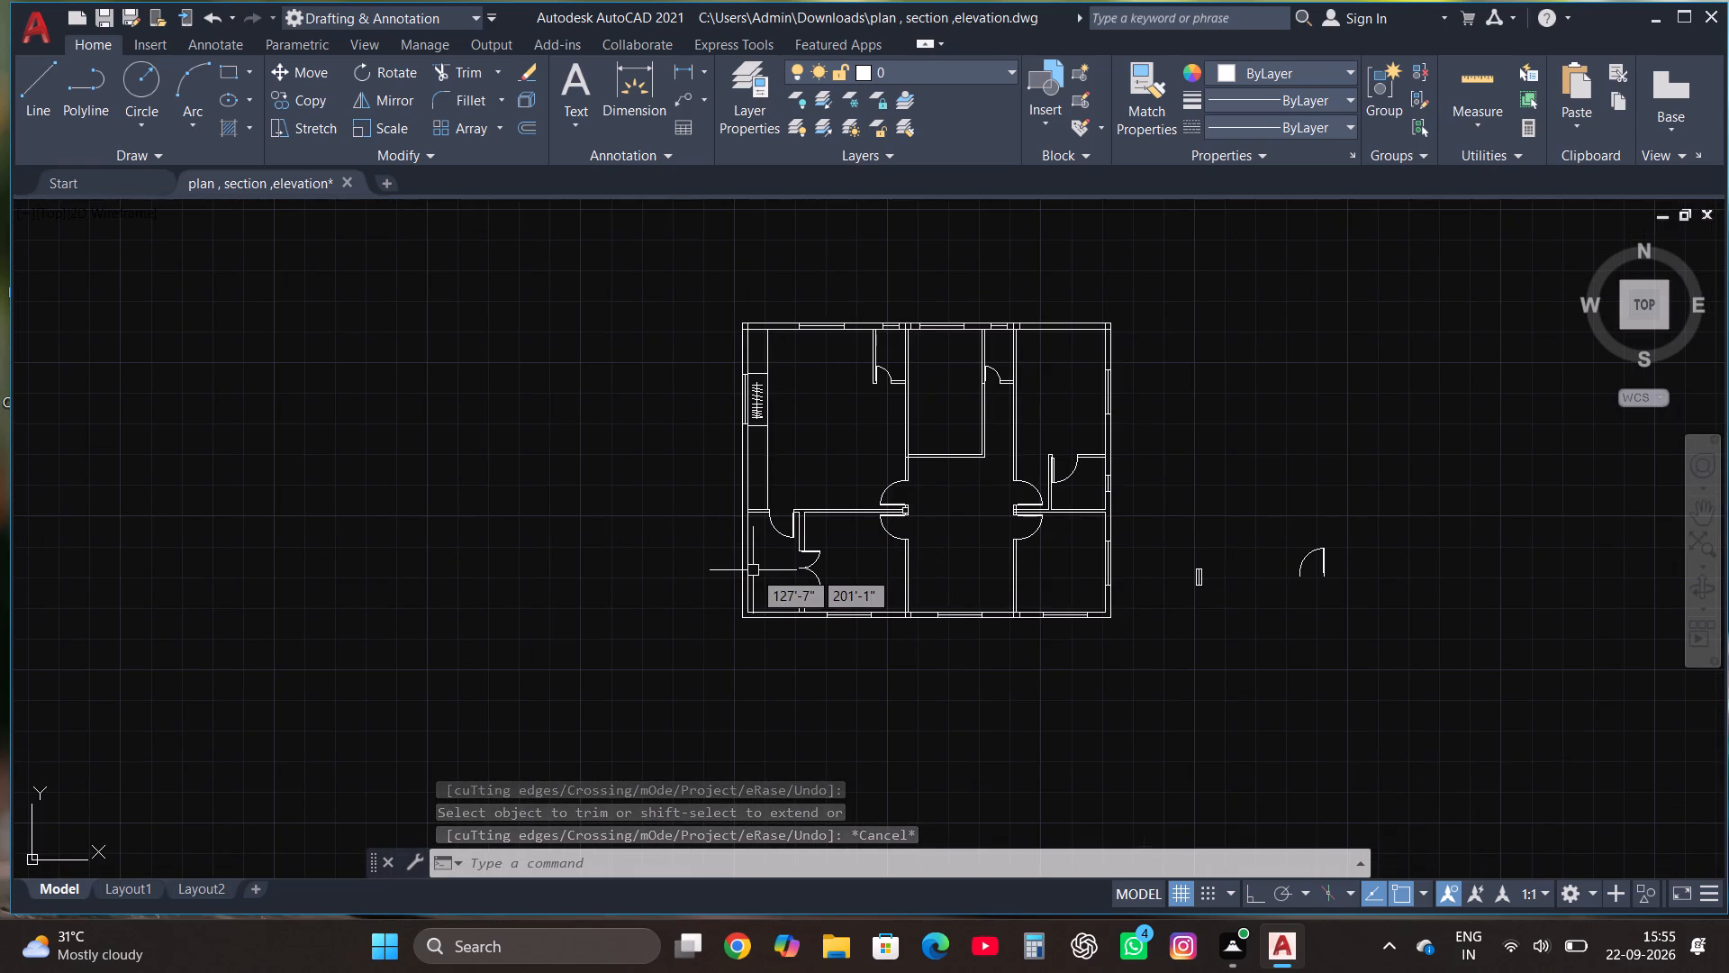
pyautogui.scroll(2, 764, 574)
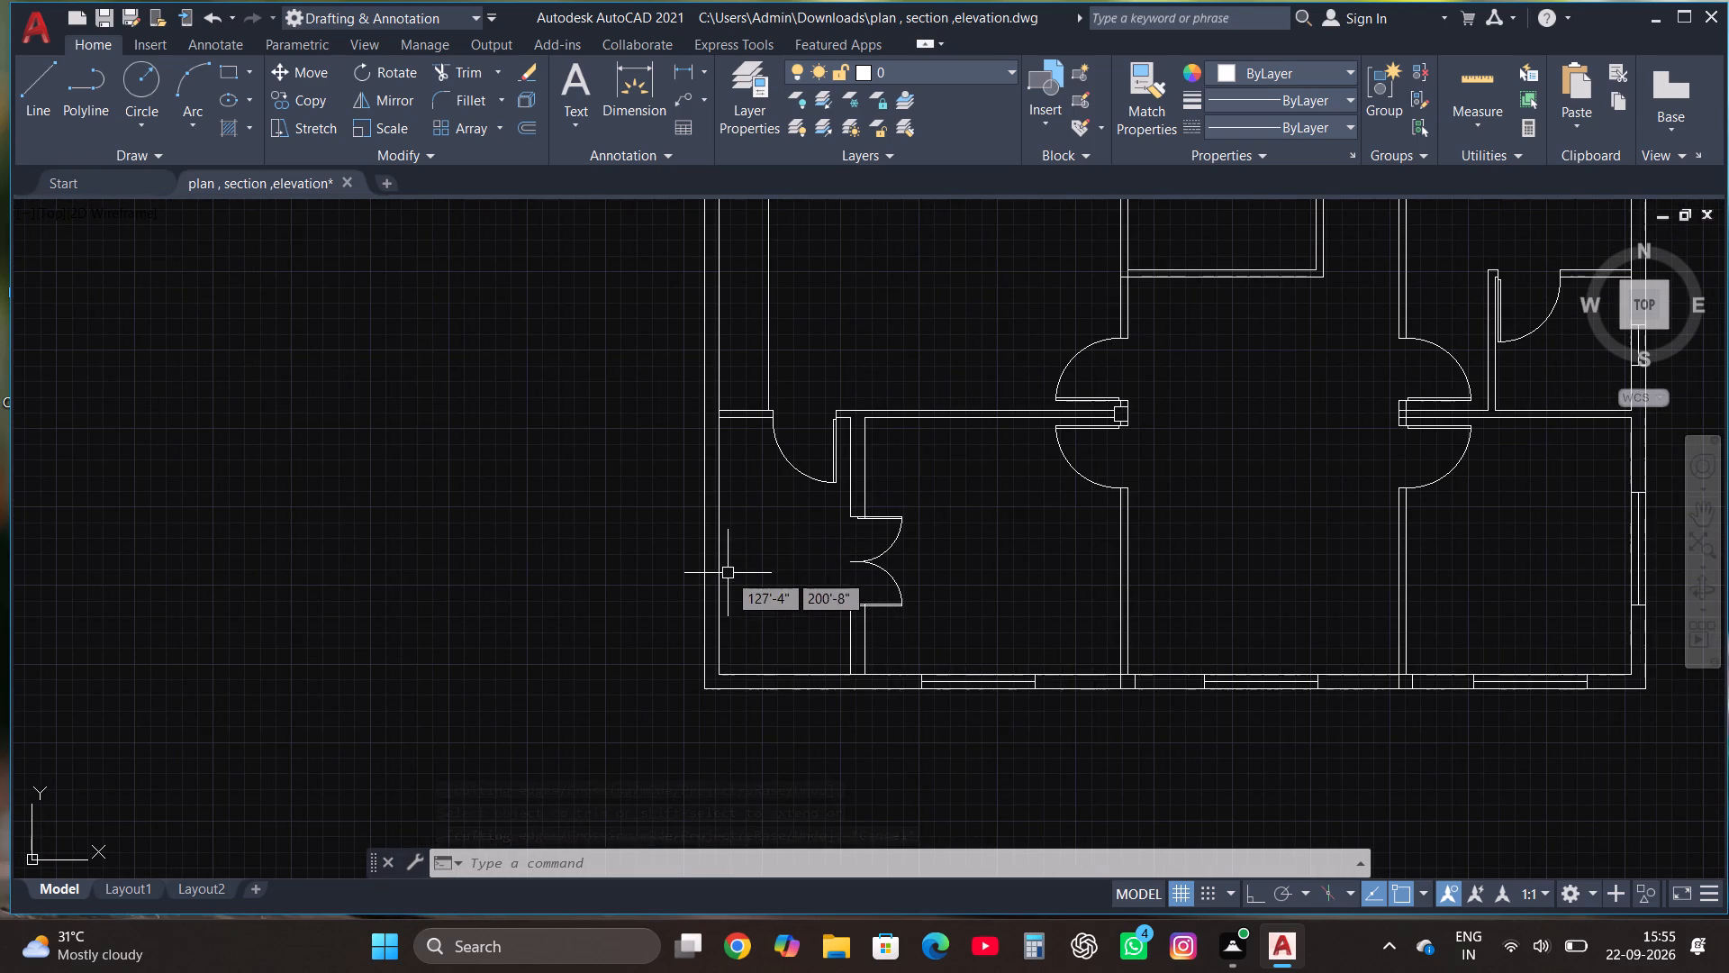
pyautogui.click(721, 559)
pyautogui.press('Escape')
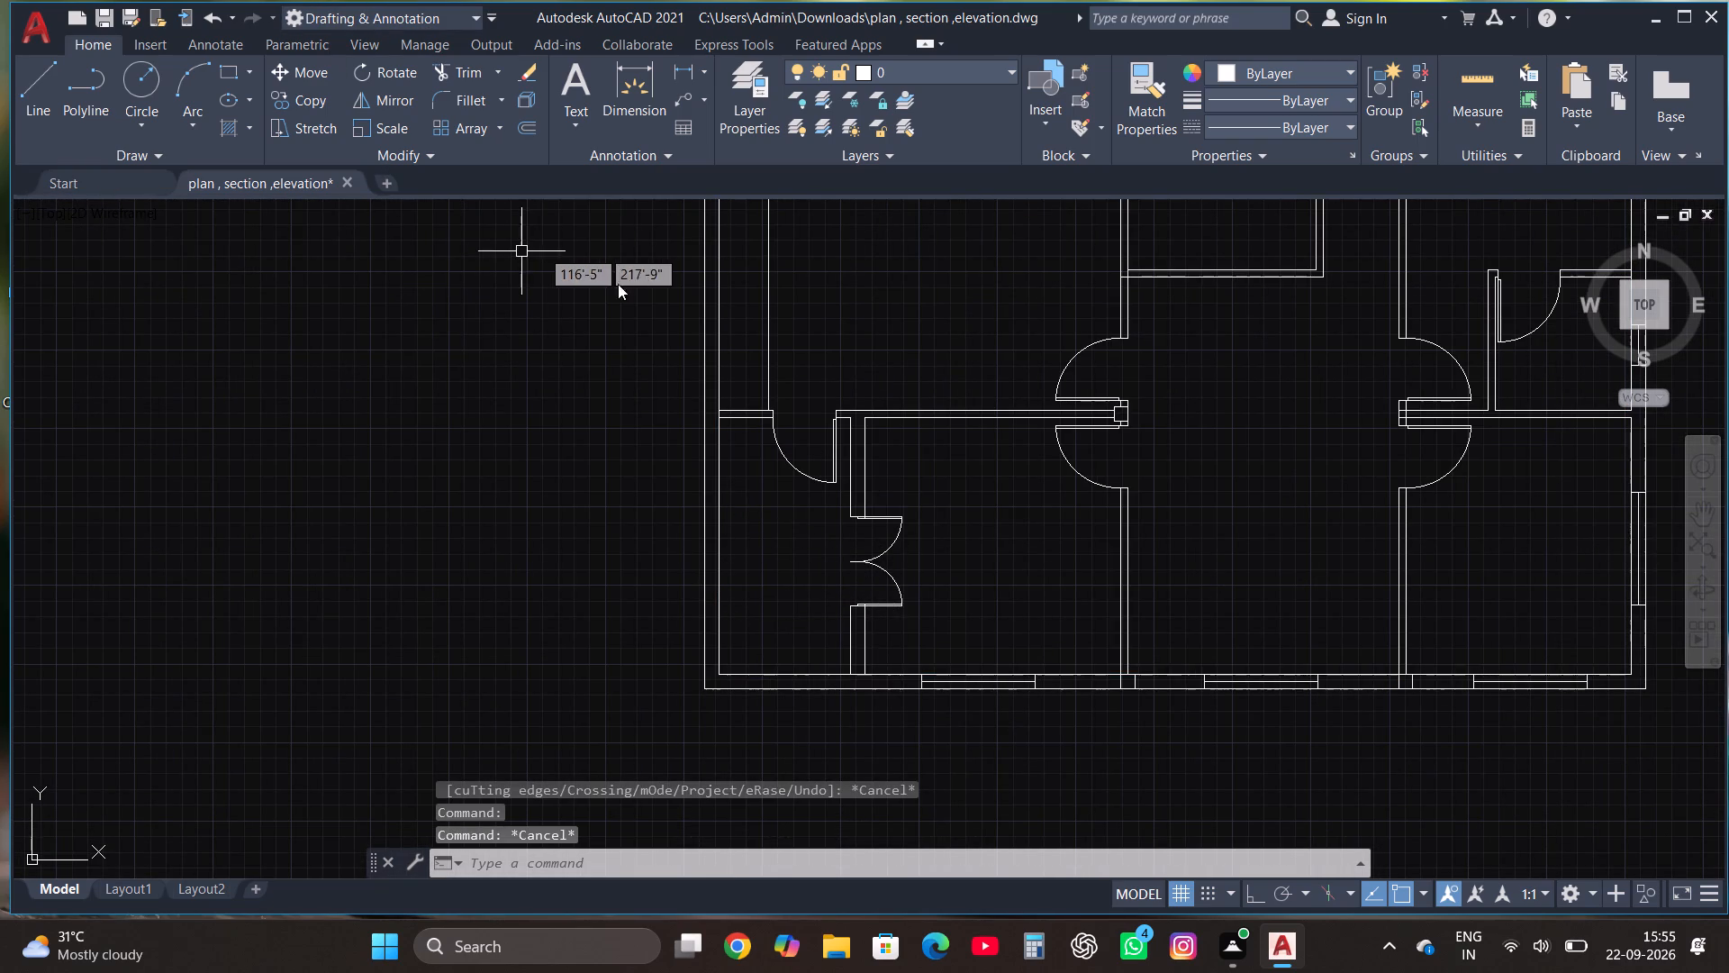
pyautogui.click(43, 97)
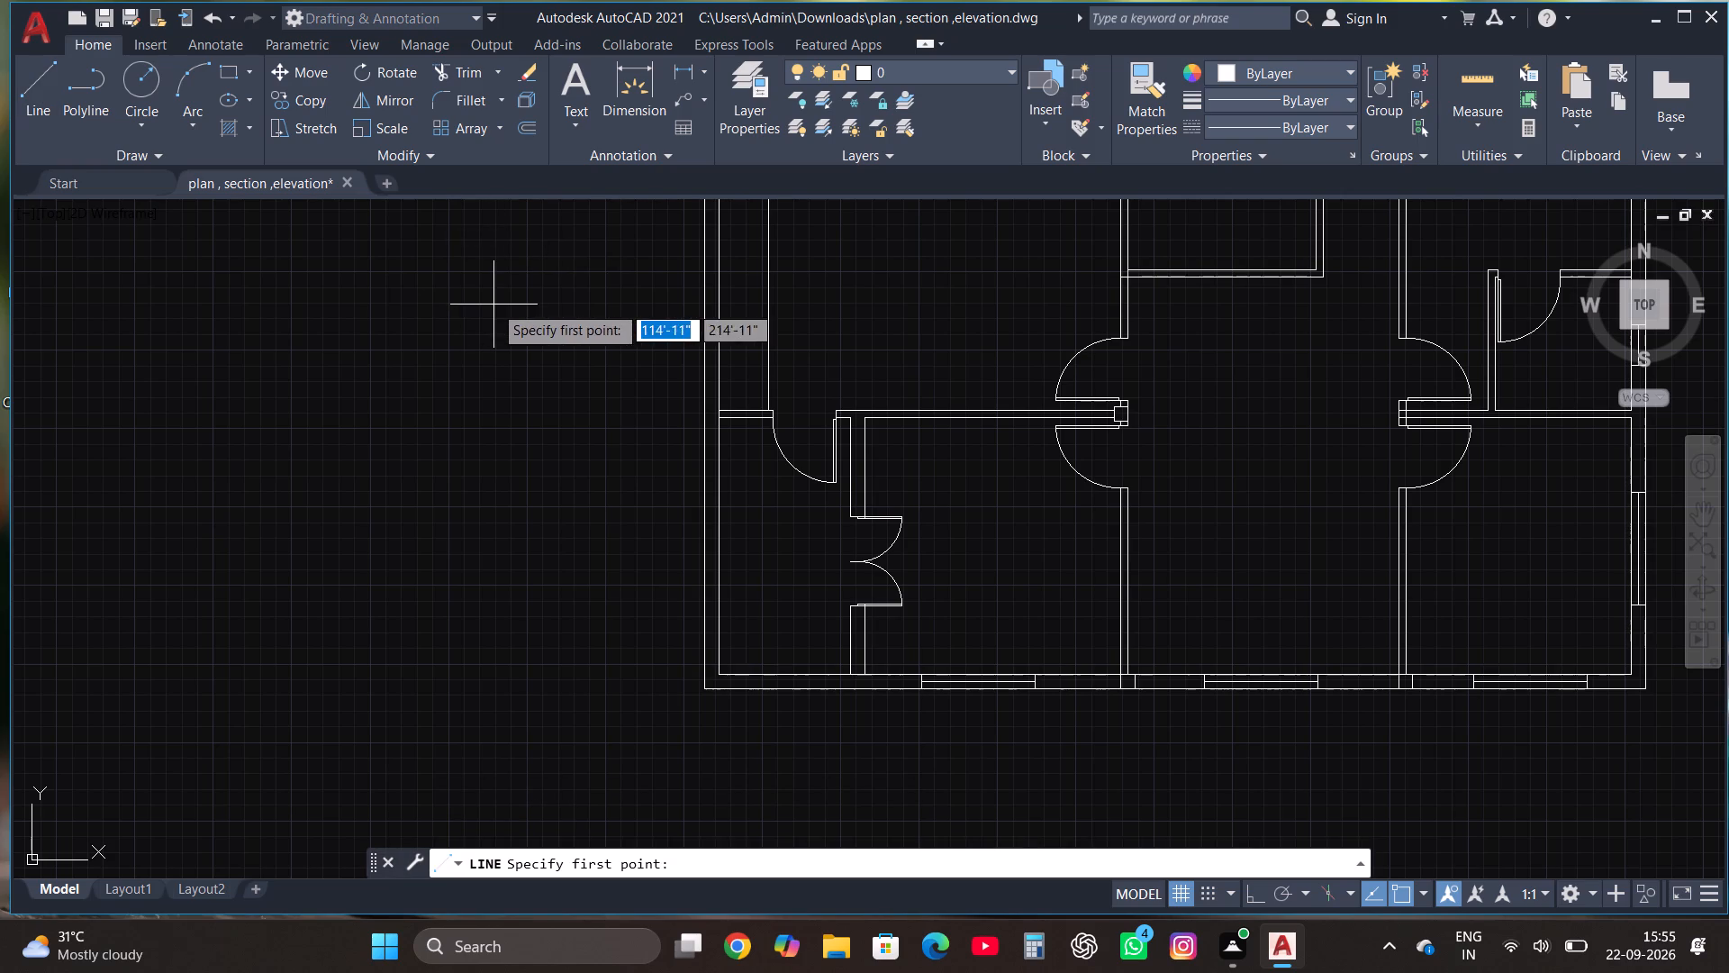
pyautogui.scroll(1, 712, 416)
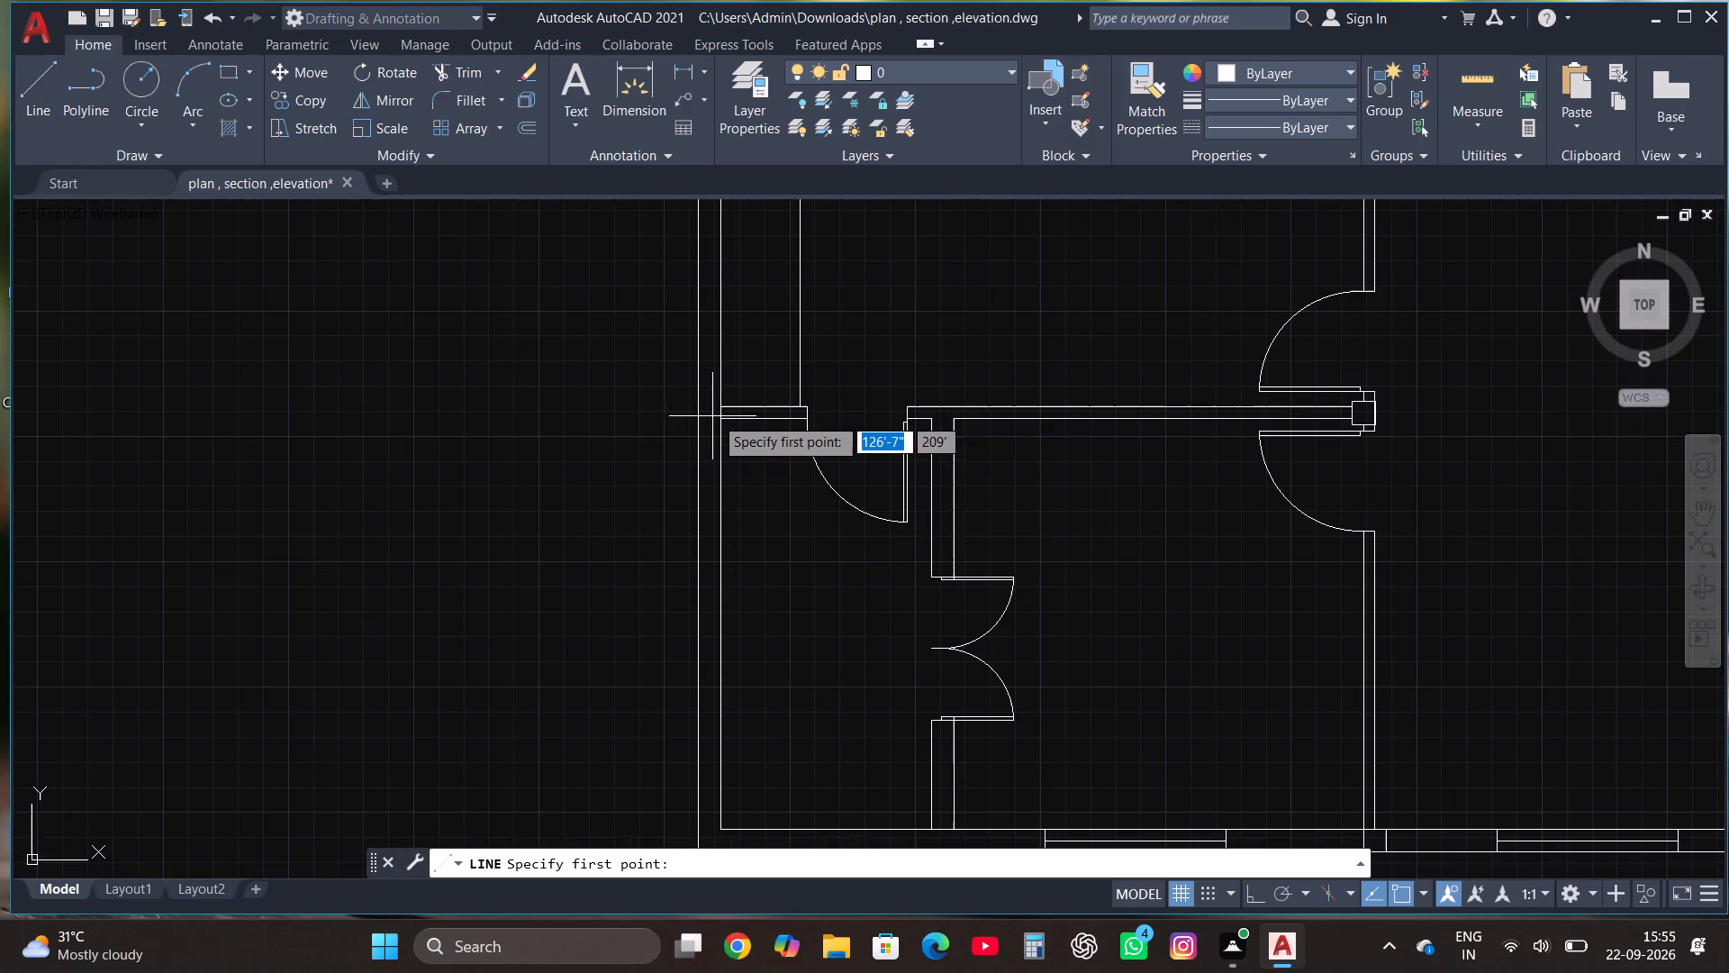
pyautogui.click(723, 418)
pyautogui.click(561, 408)
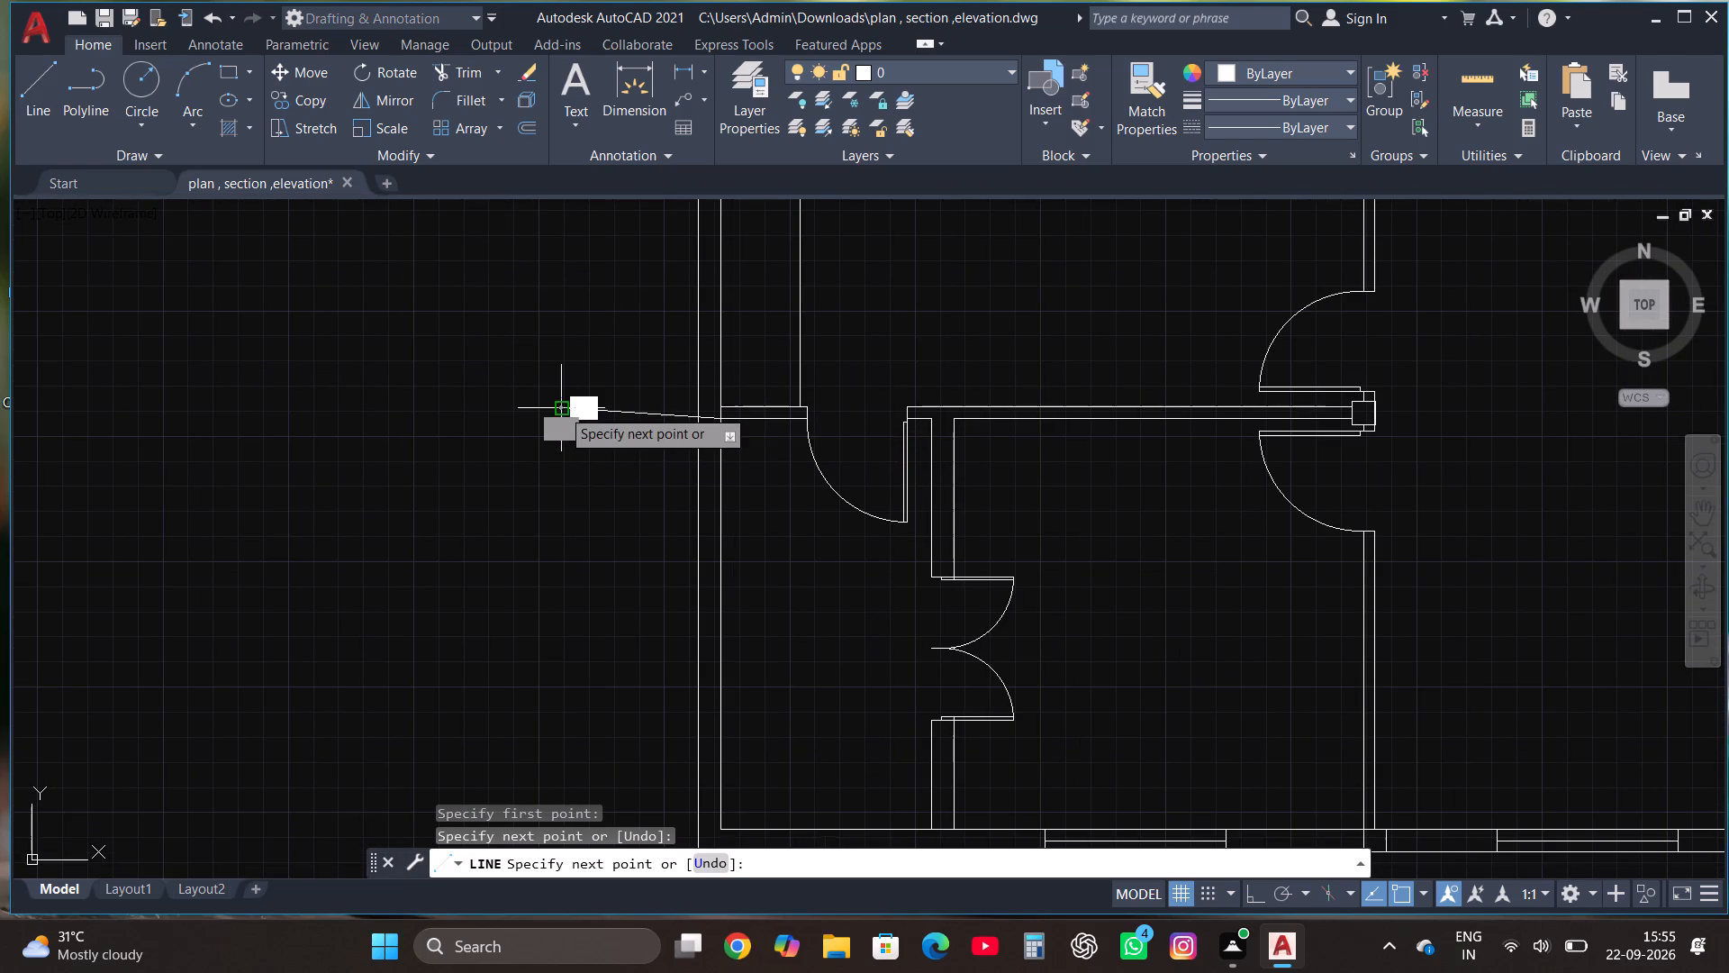
pyautogui.hotkey('ctrl', 'z')
pyautogui.press('F8')
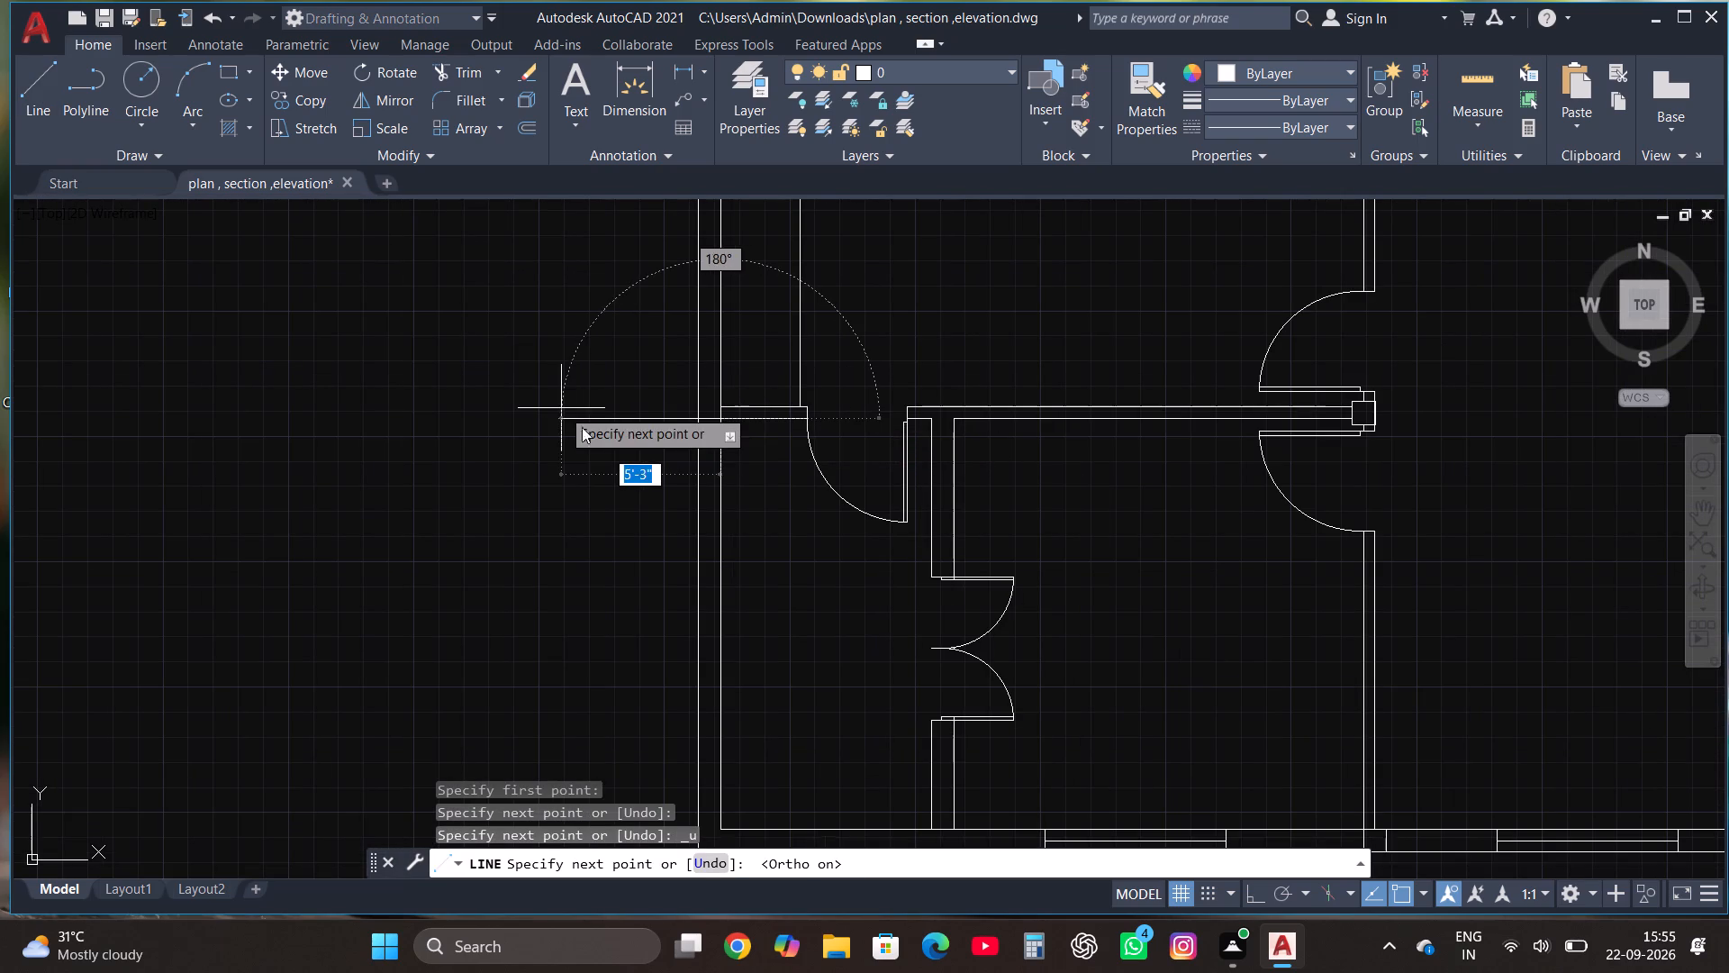
pyautogui.moveTo(578, 425); pyautogui.dragTo(570, 419)
pyautogui.press('Escape')
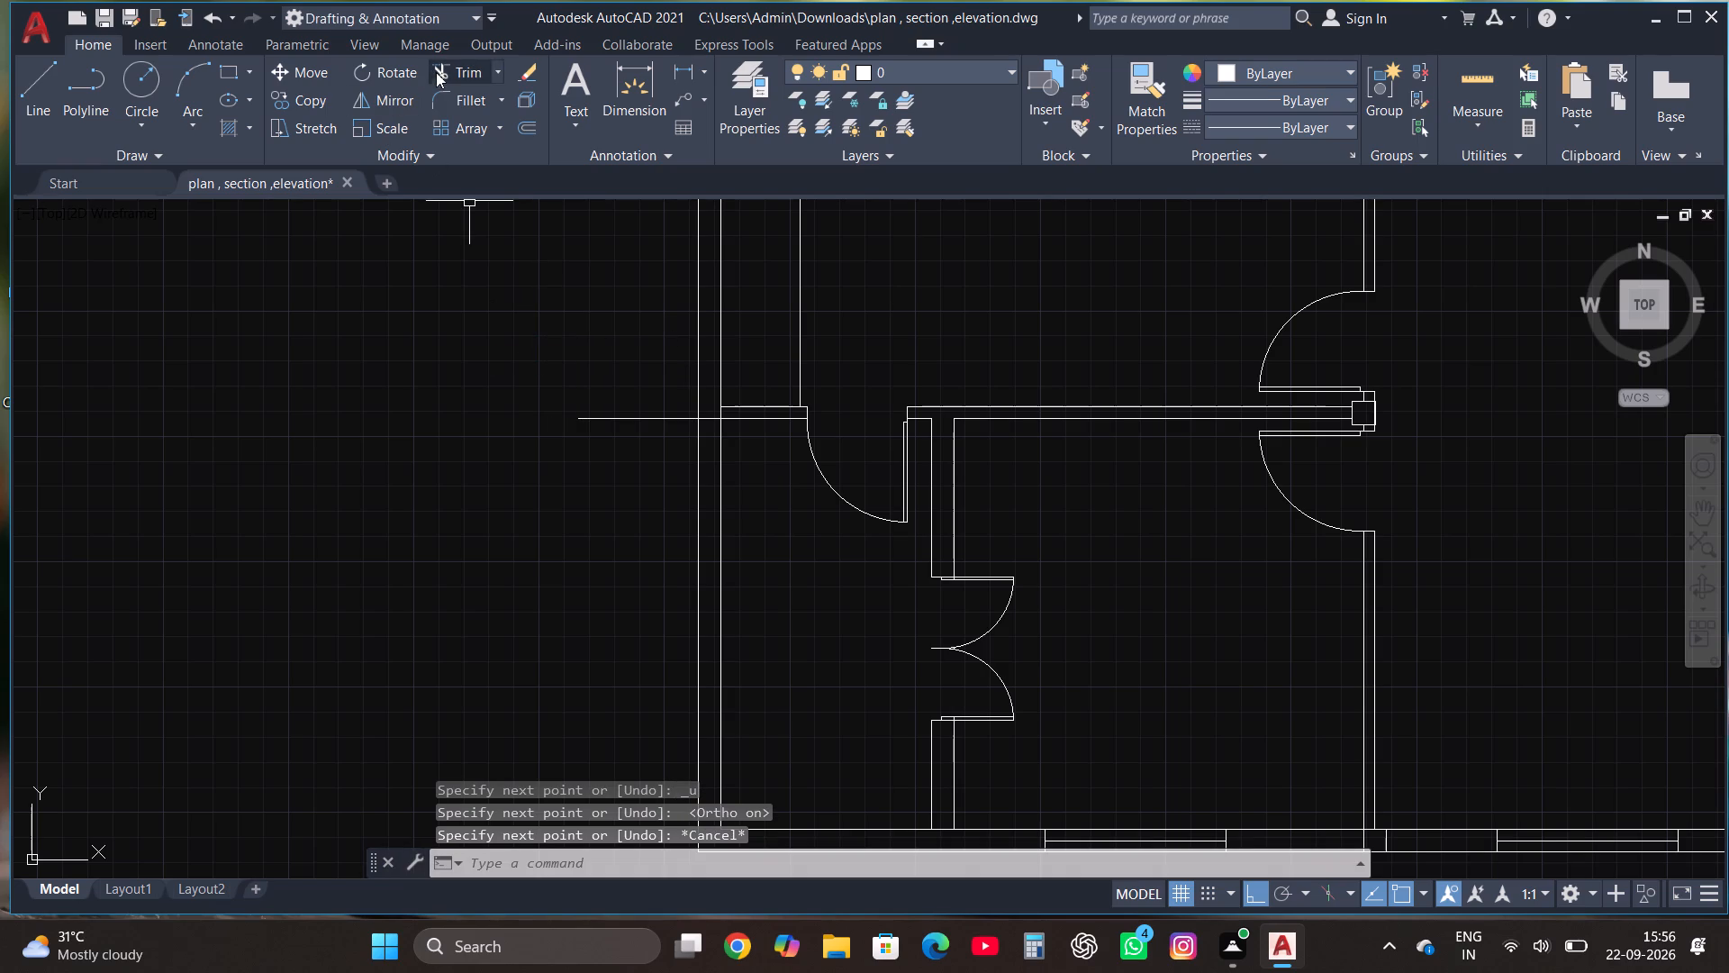
# Trim the part of the new line that projects outside the left outer wall.
pyautogui.click(442, 82)
pyautogui.click(618, 409)
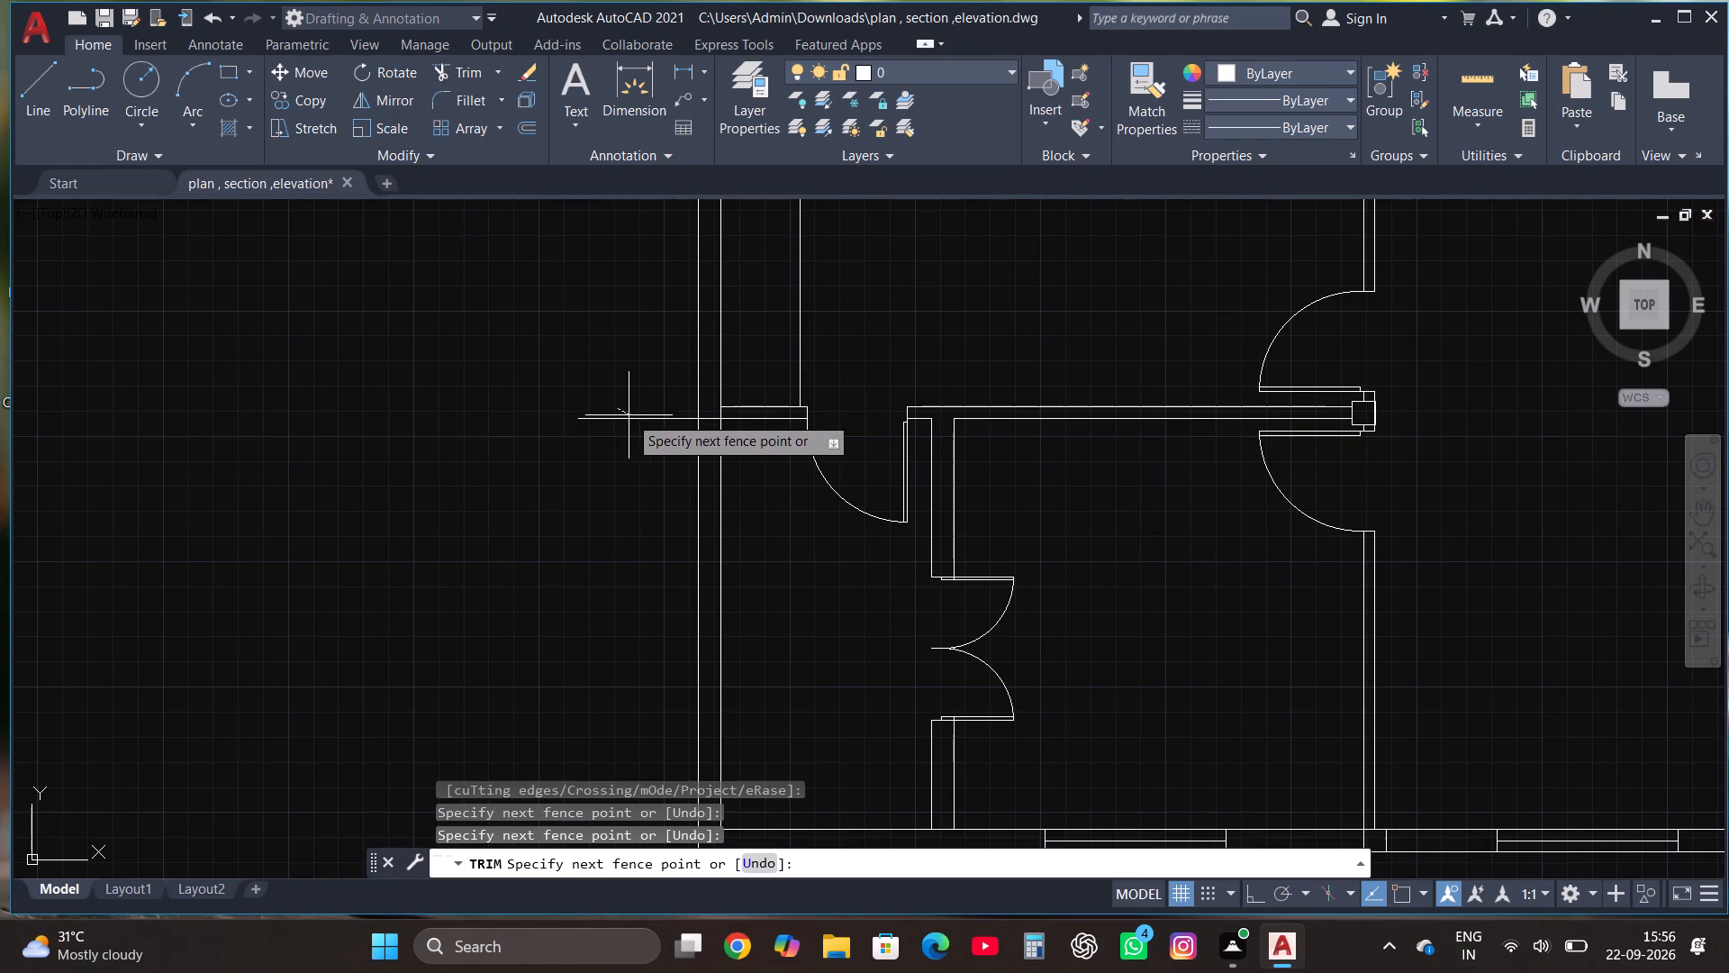
pyautogui.click(629, 449)
pyautogui.scroll(-1, 630, 441)
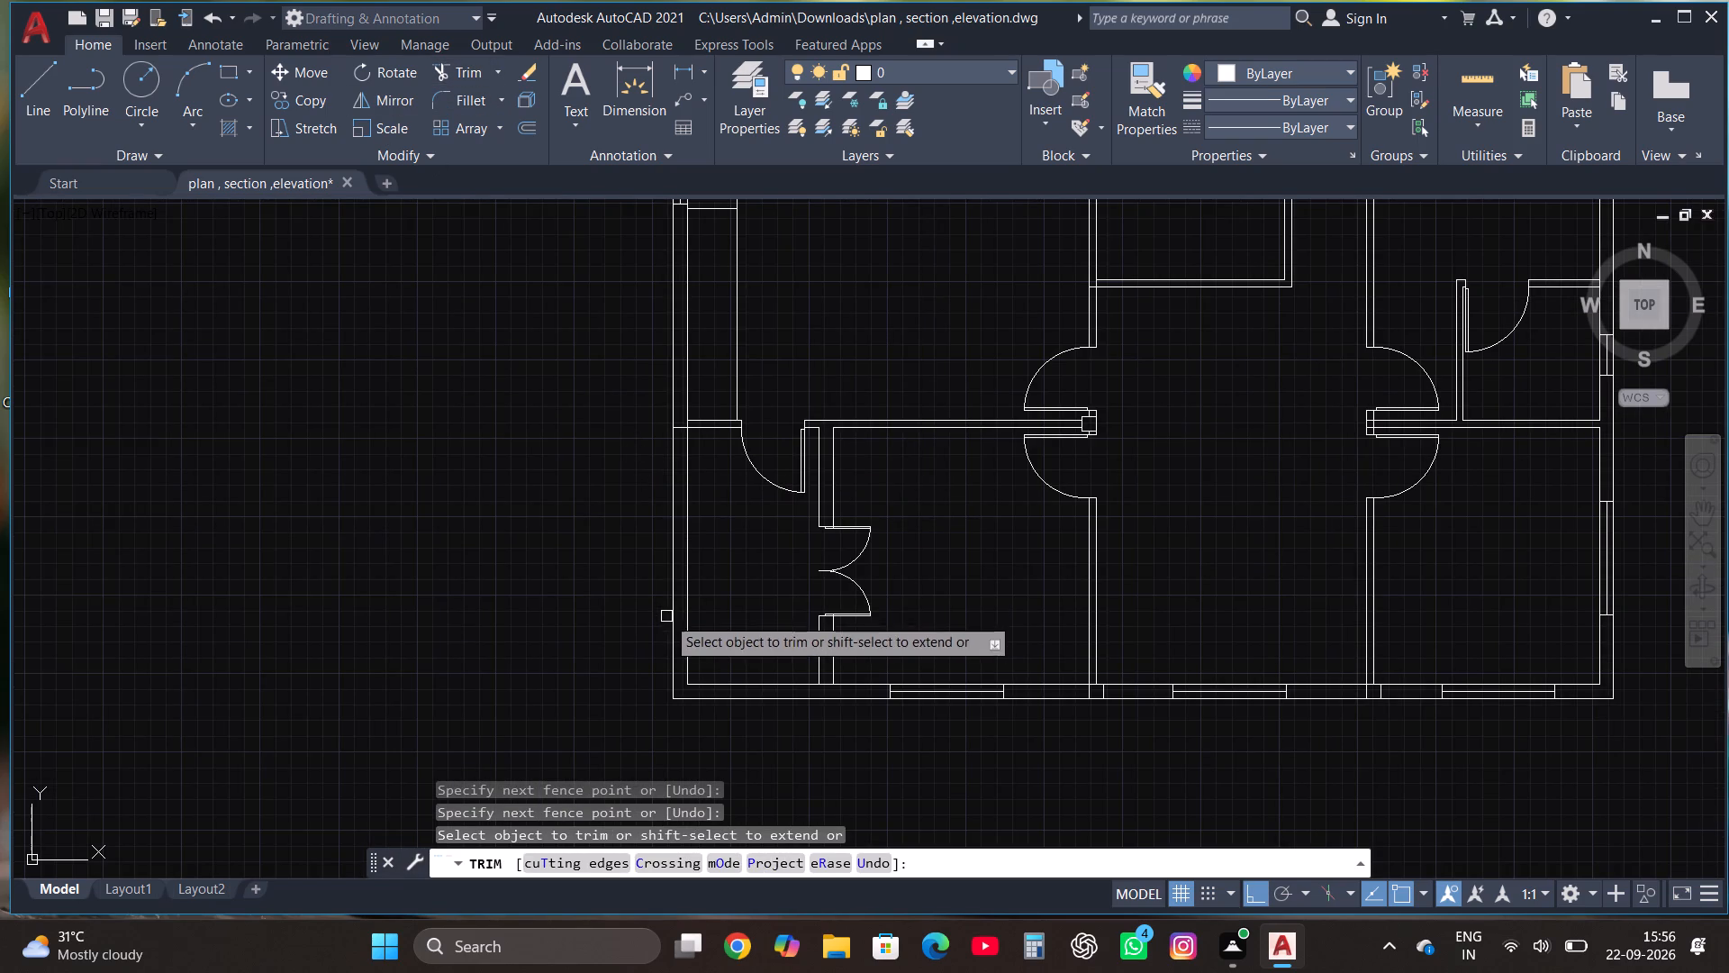
pyautogui.press('Escape')
pyautogui.scroll(2, 819, 727)
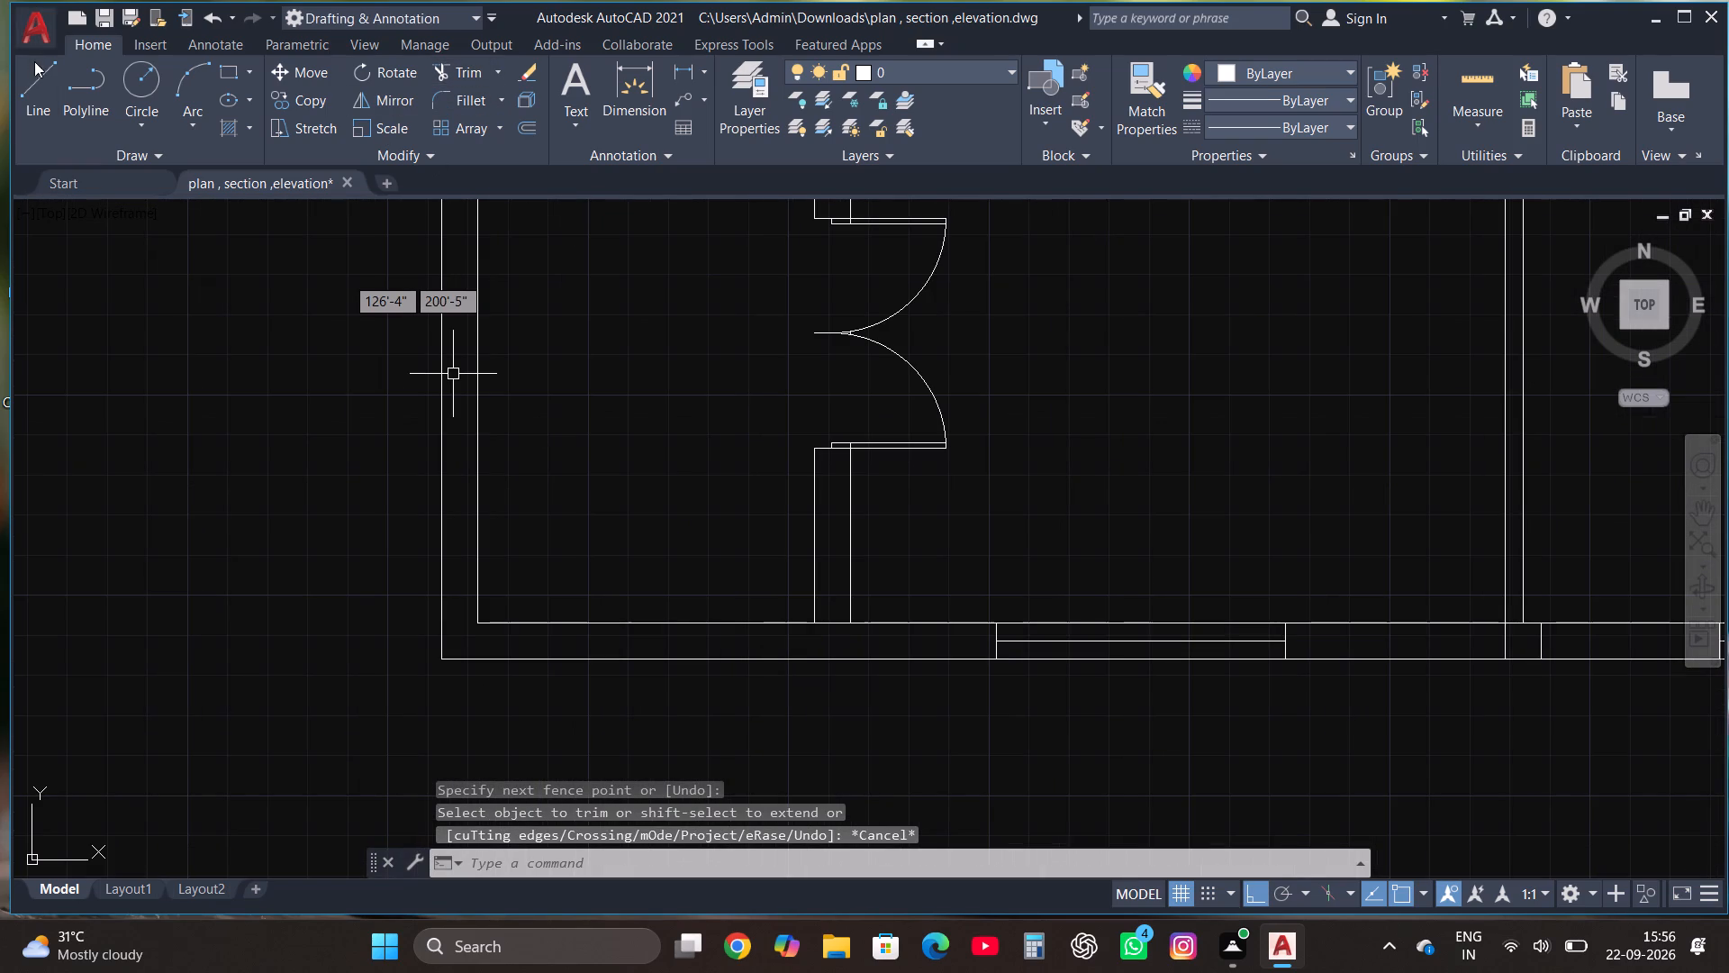
# Draw a vertical line continuing the double-door partition's left line down across the bottom outer wall, and trim its projecting end.
pyautogui.click(34, 75)
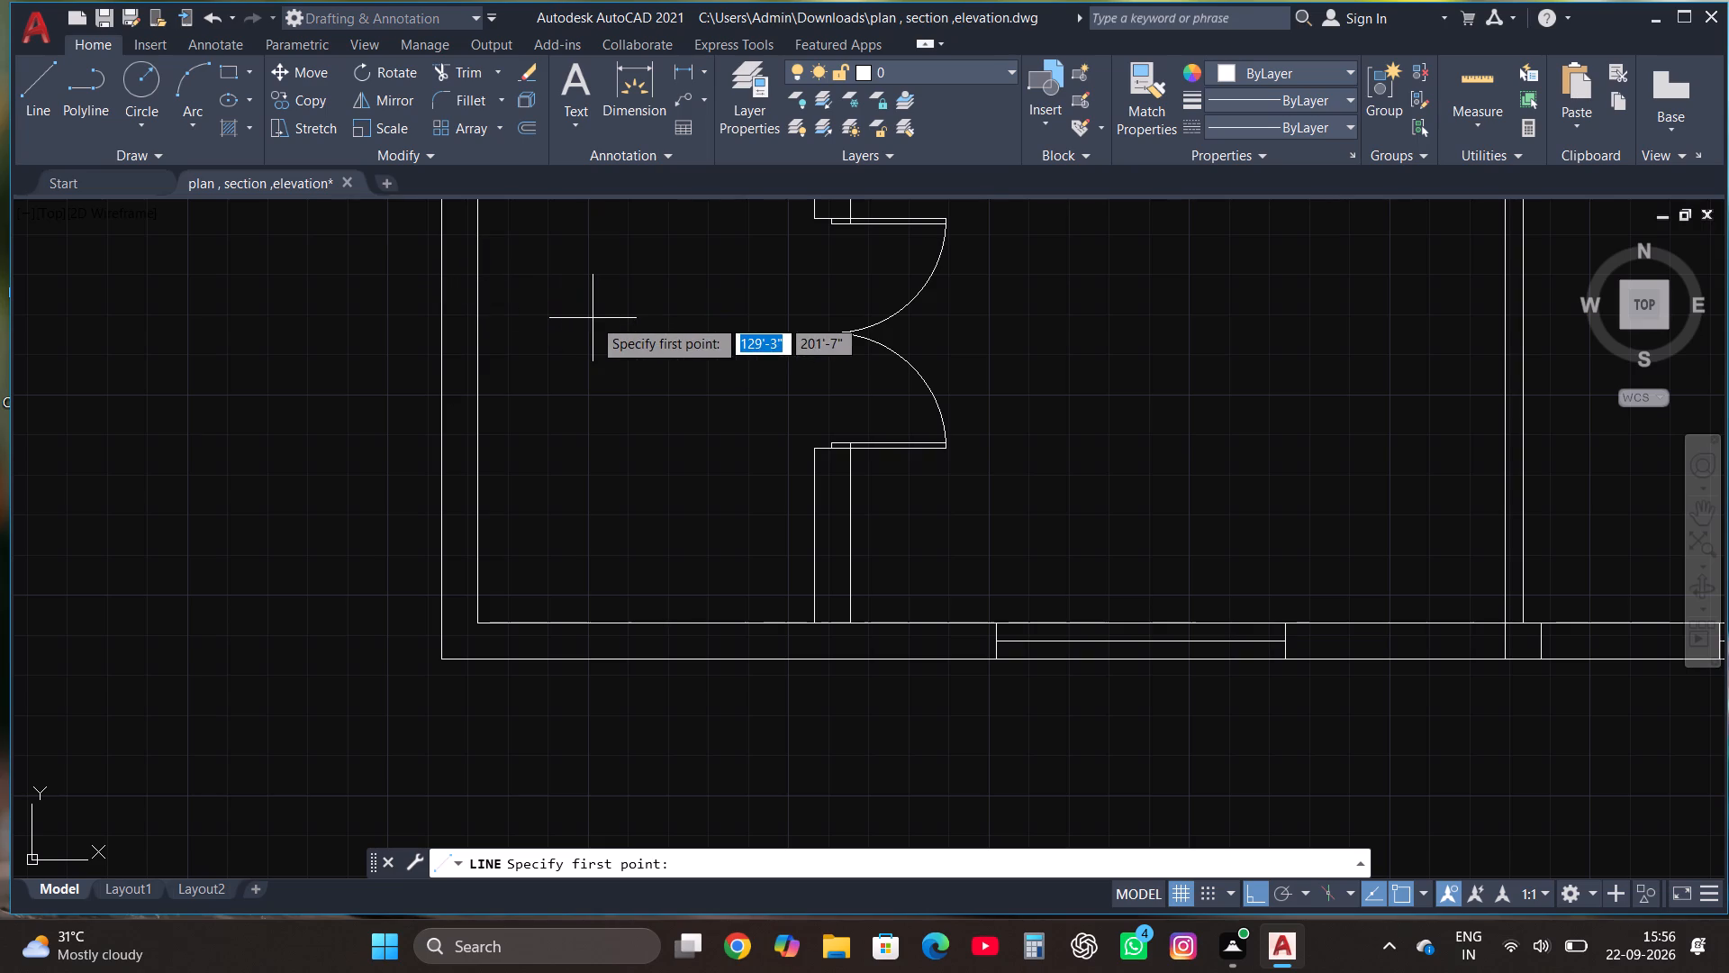
pyautogui.click(813, 620)
pyautogui.click(816, 718)
pyautogui.press('Escape')
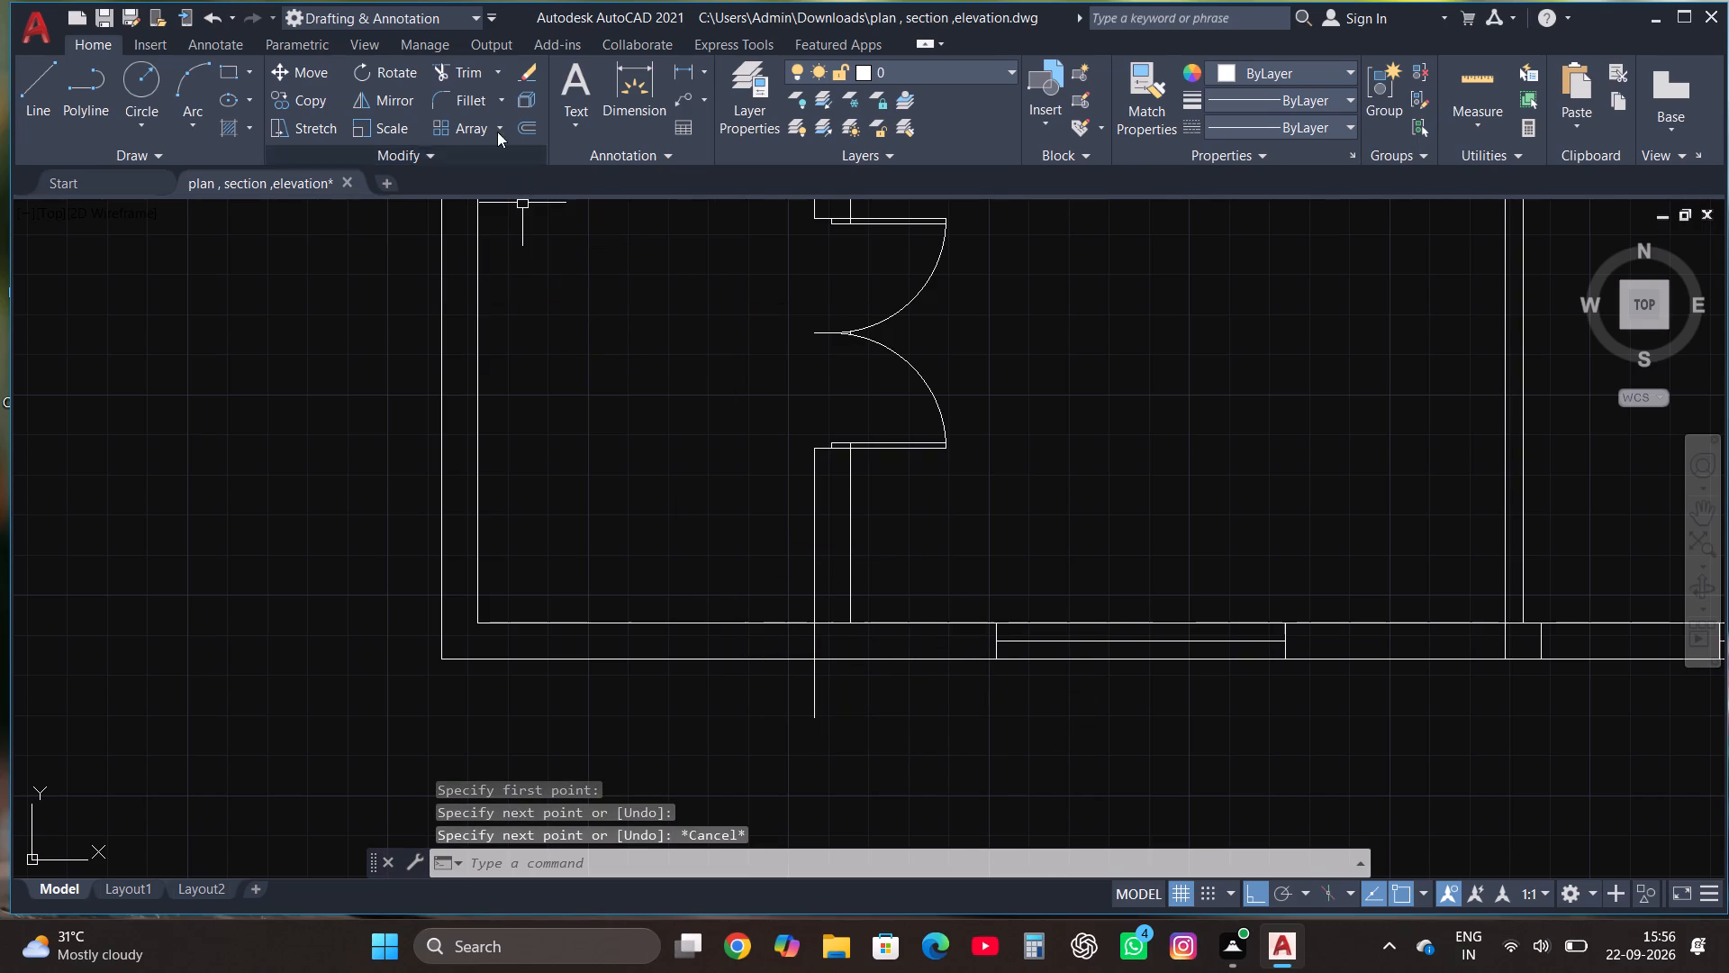
pyautogui.click(458, 81)
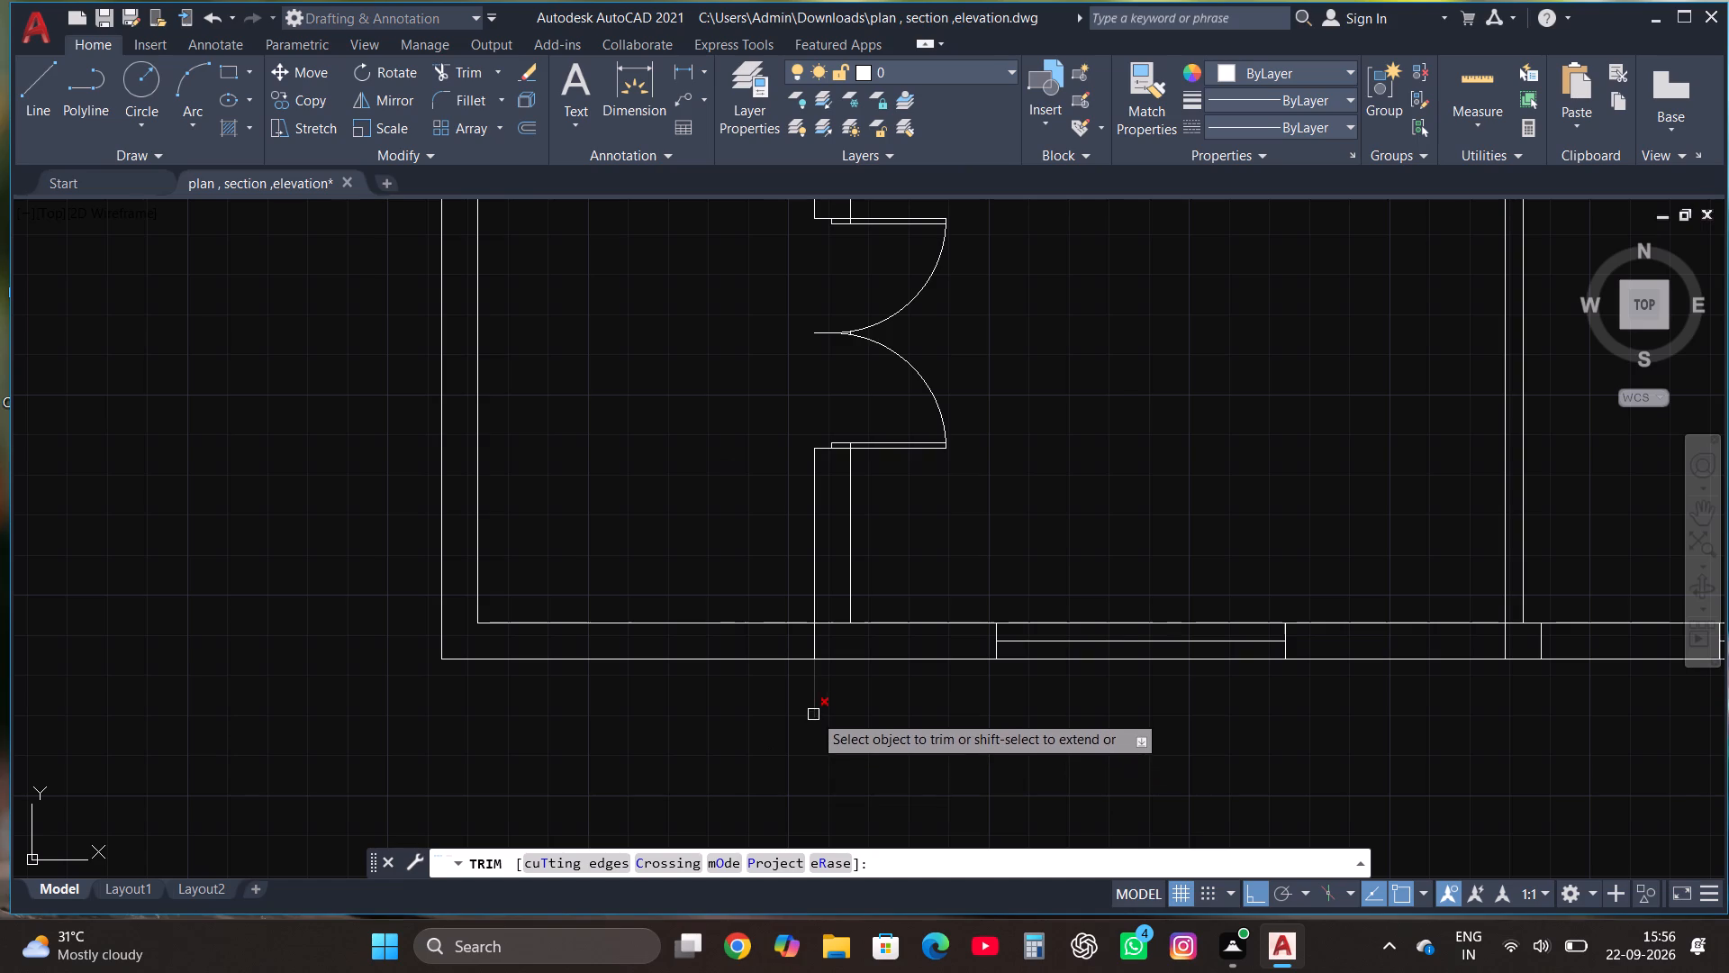
pyautogui.click(816, 709)
# Trim away the inner lines of the left and bottom outer walls around the lower-left room.
pyautogui.scroll(-1, 830, 760)
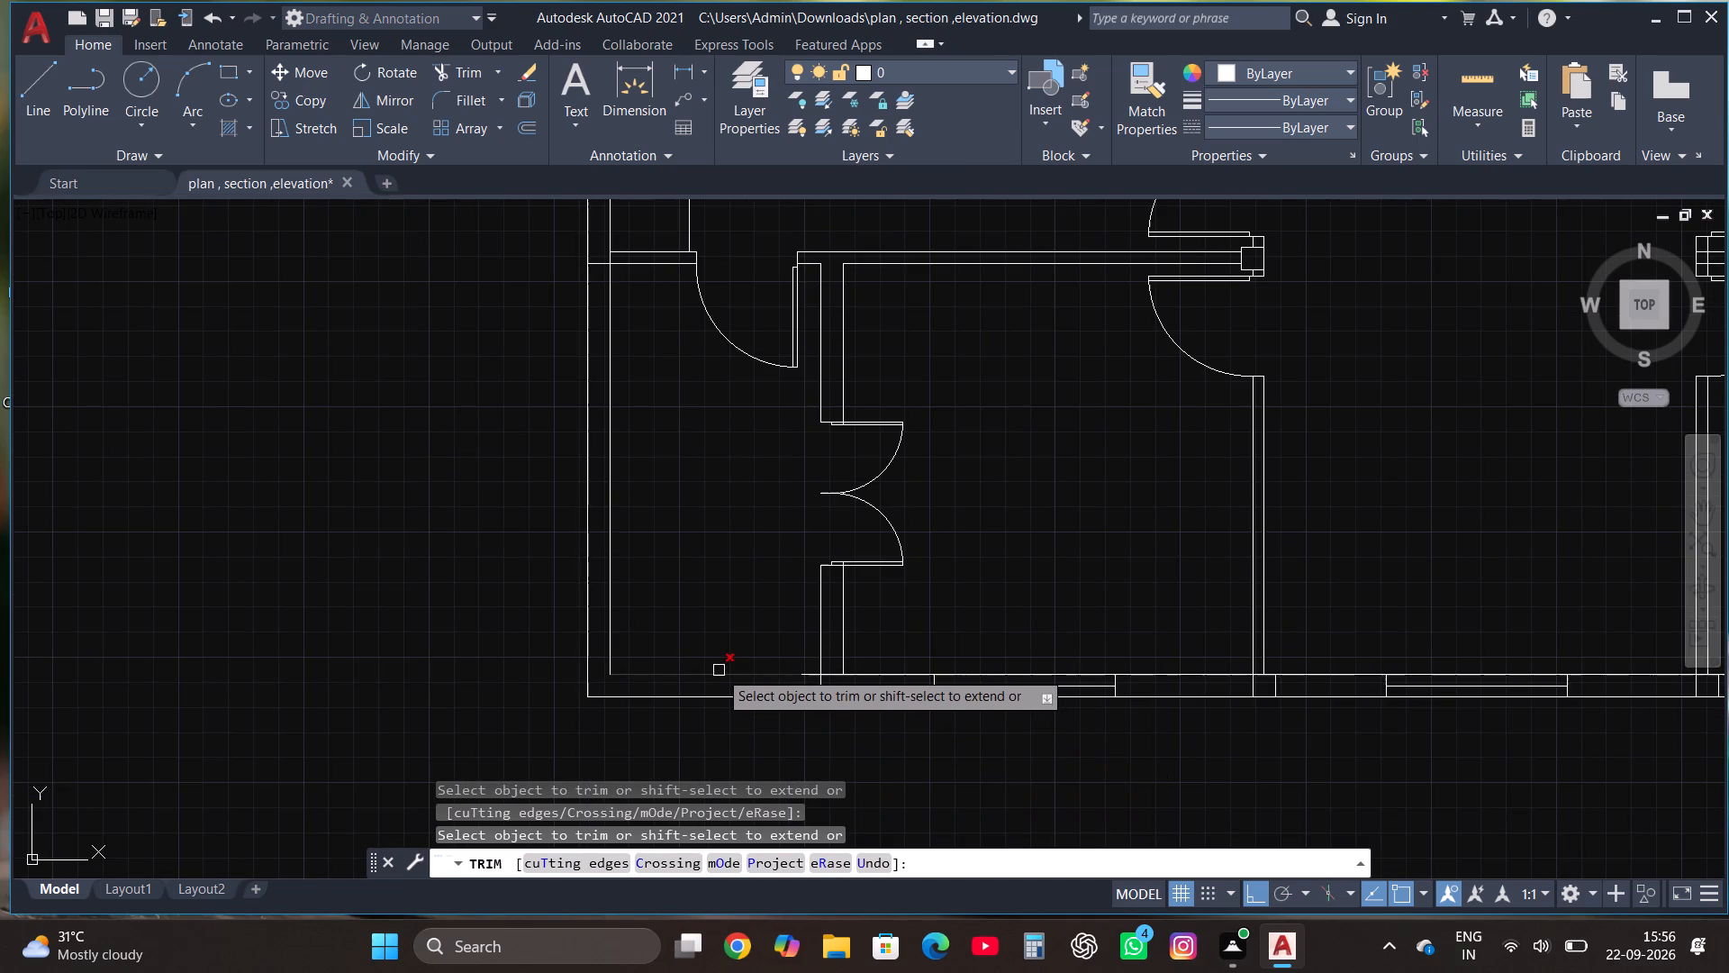
pyautogui.click(719, 670)
pyautogui.click(611, 604)
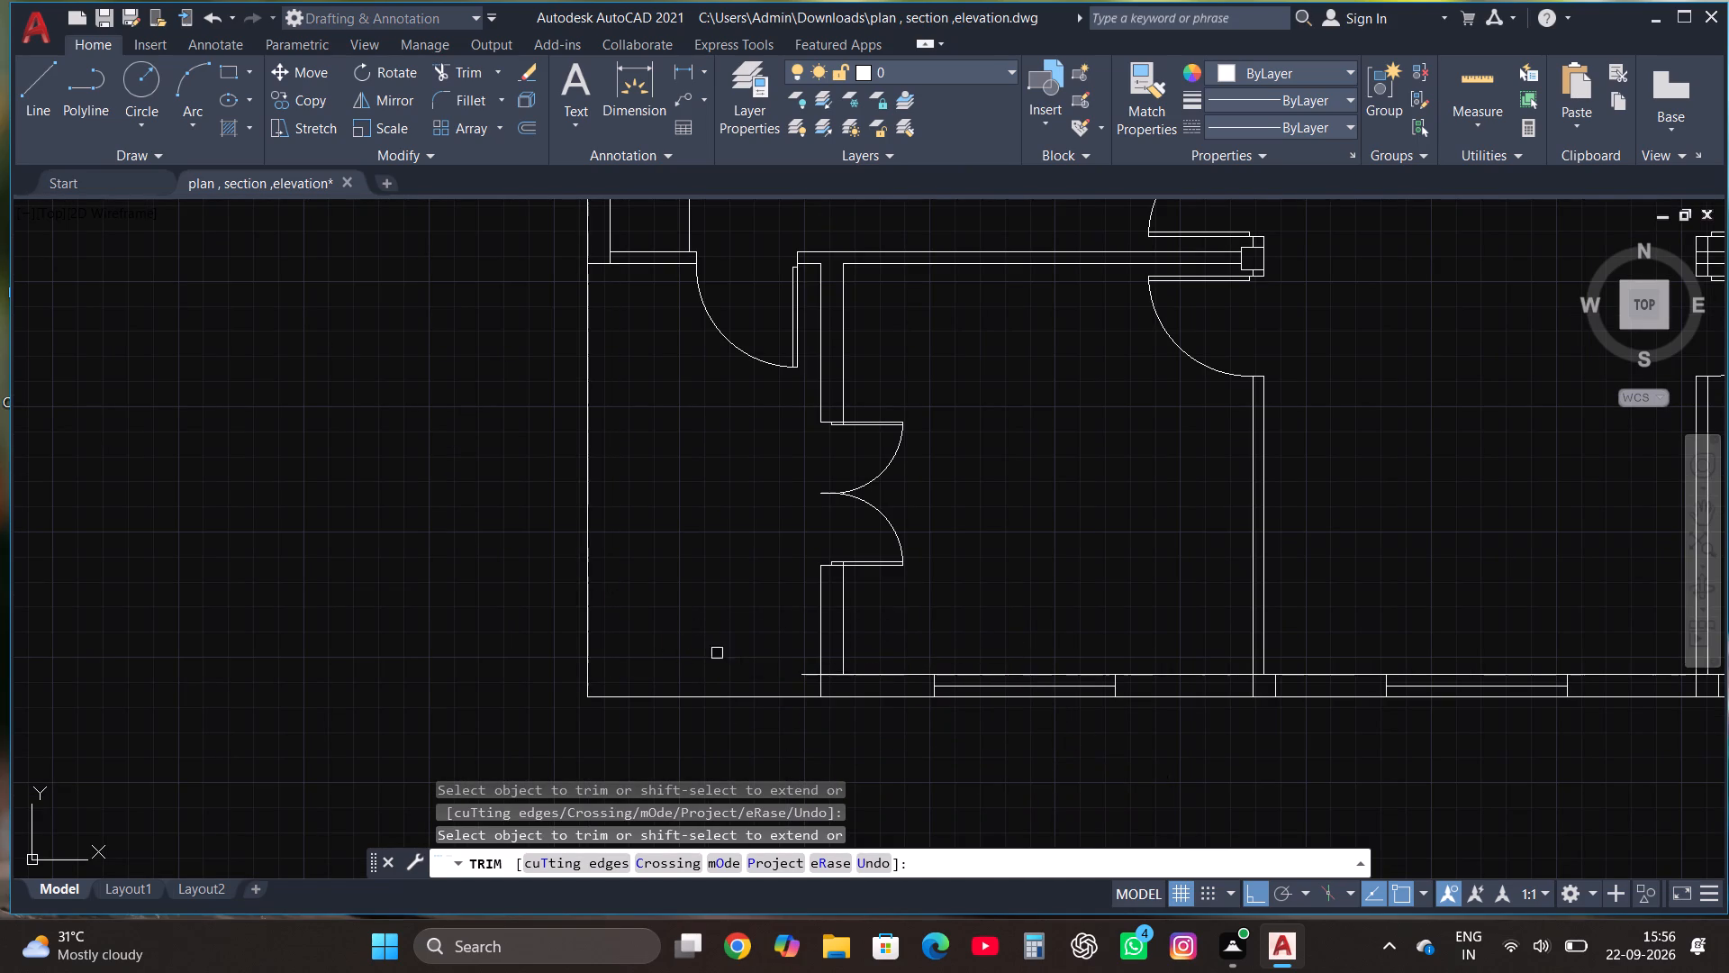
pyautogui.click(806, 676)
pyautogui.click(806, 676)
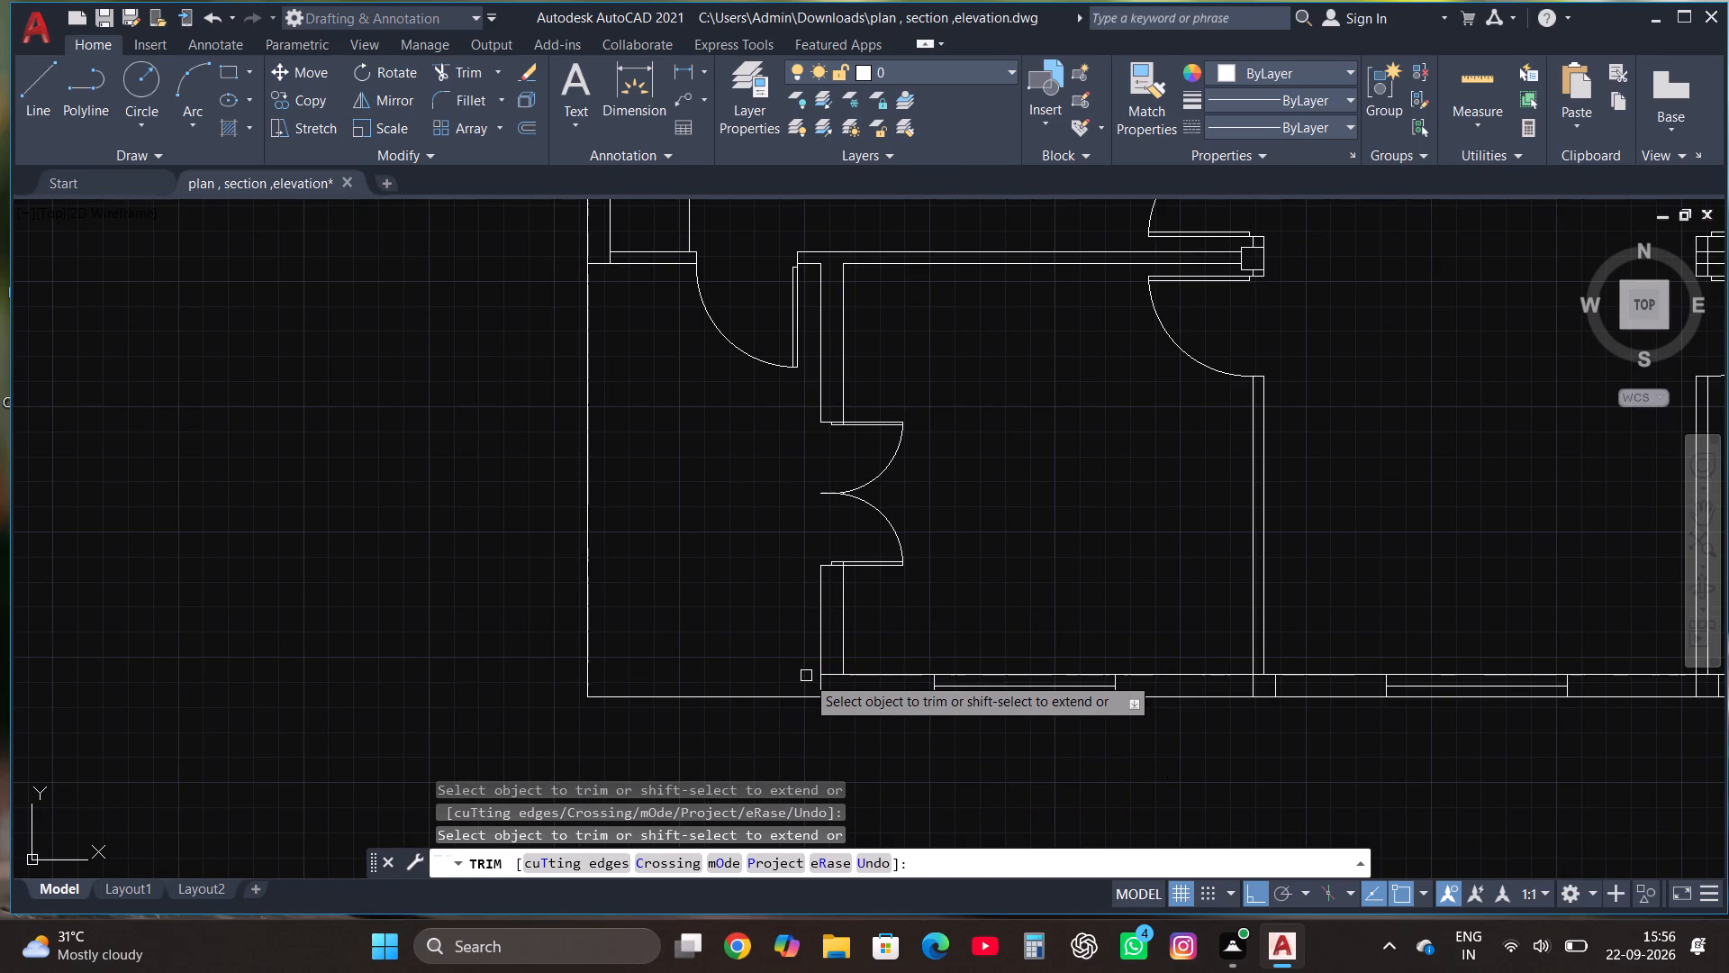
pyautogui.press('Escape')
# Draw a vertical line about 13'-10" long downward from mid-thickness of the left outer wall, starting at the horizontal partition's lower line.
pyautogui.click(32, 82)
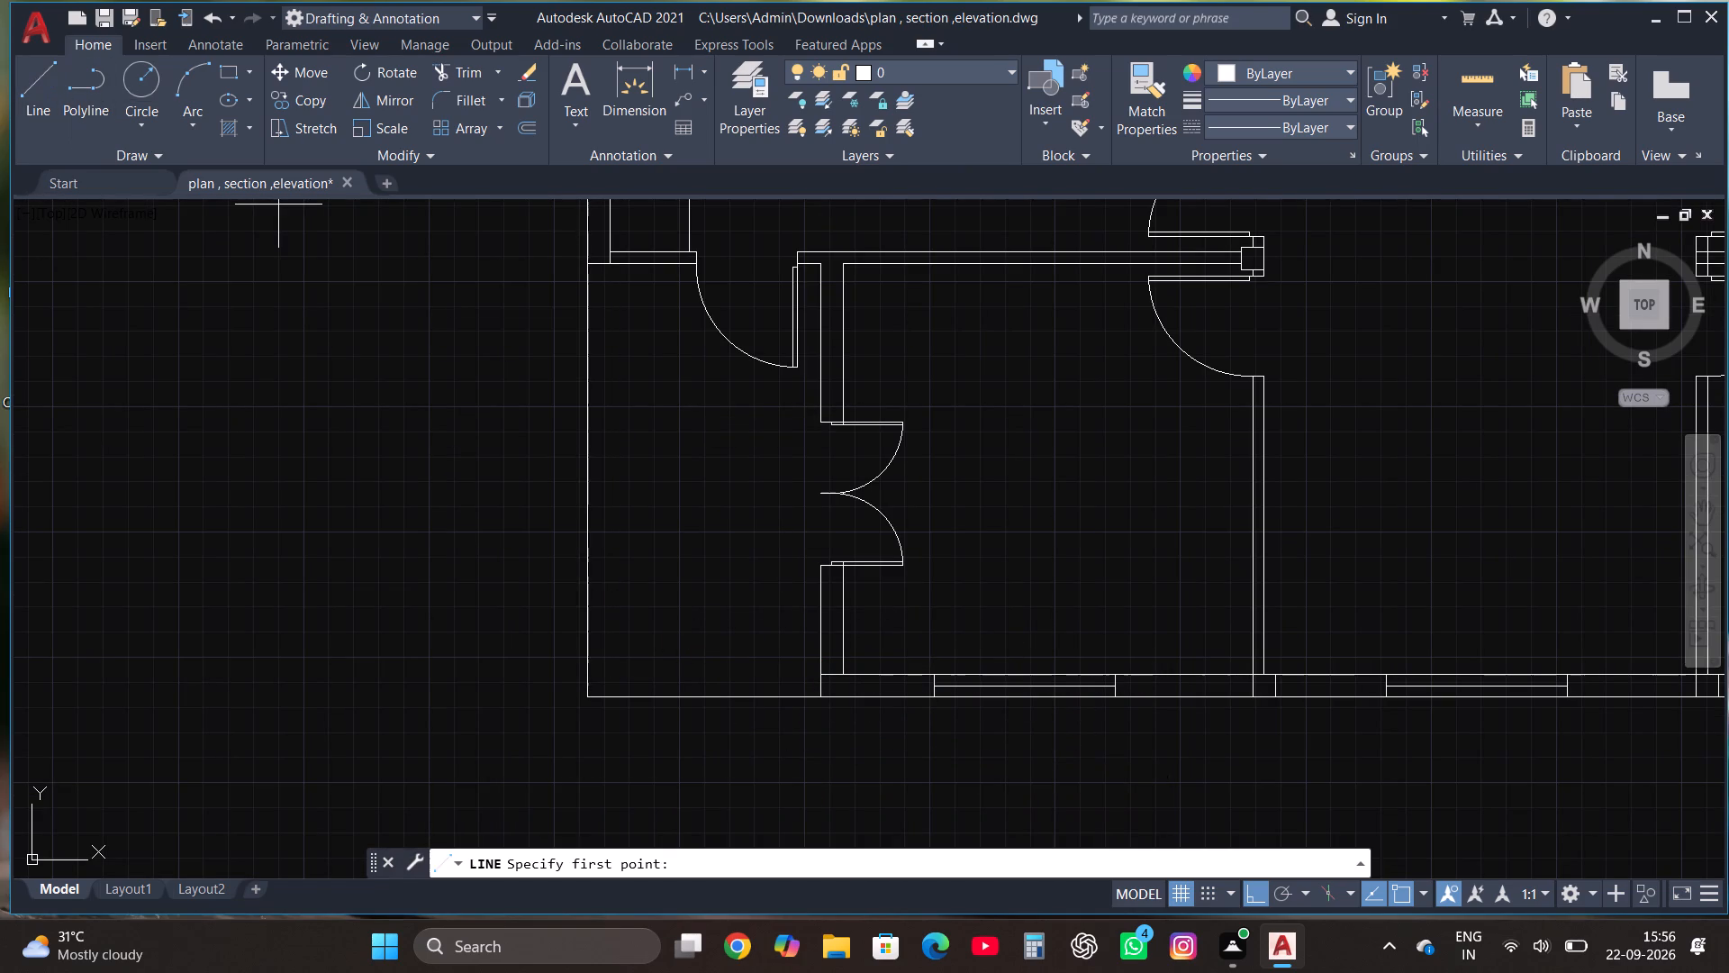
pyautogui.scroll(3, 534, 240)
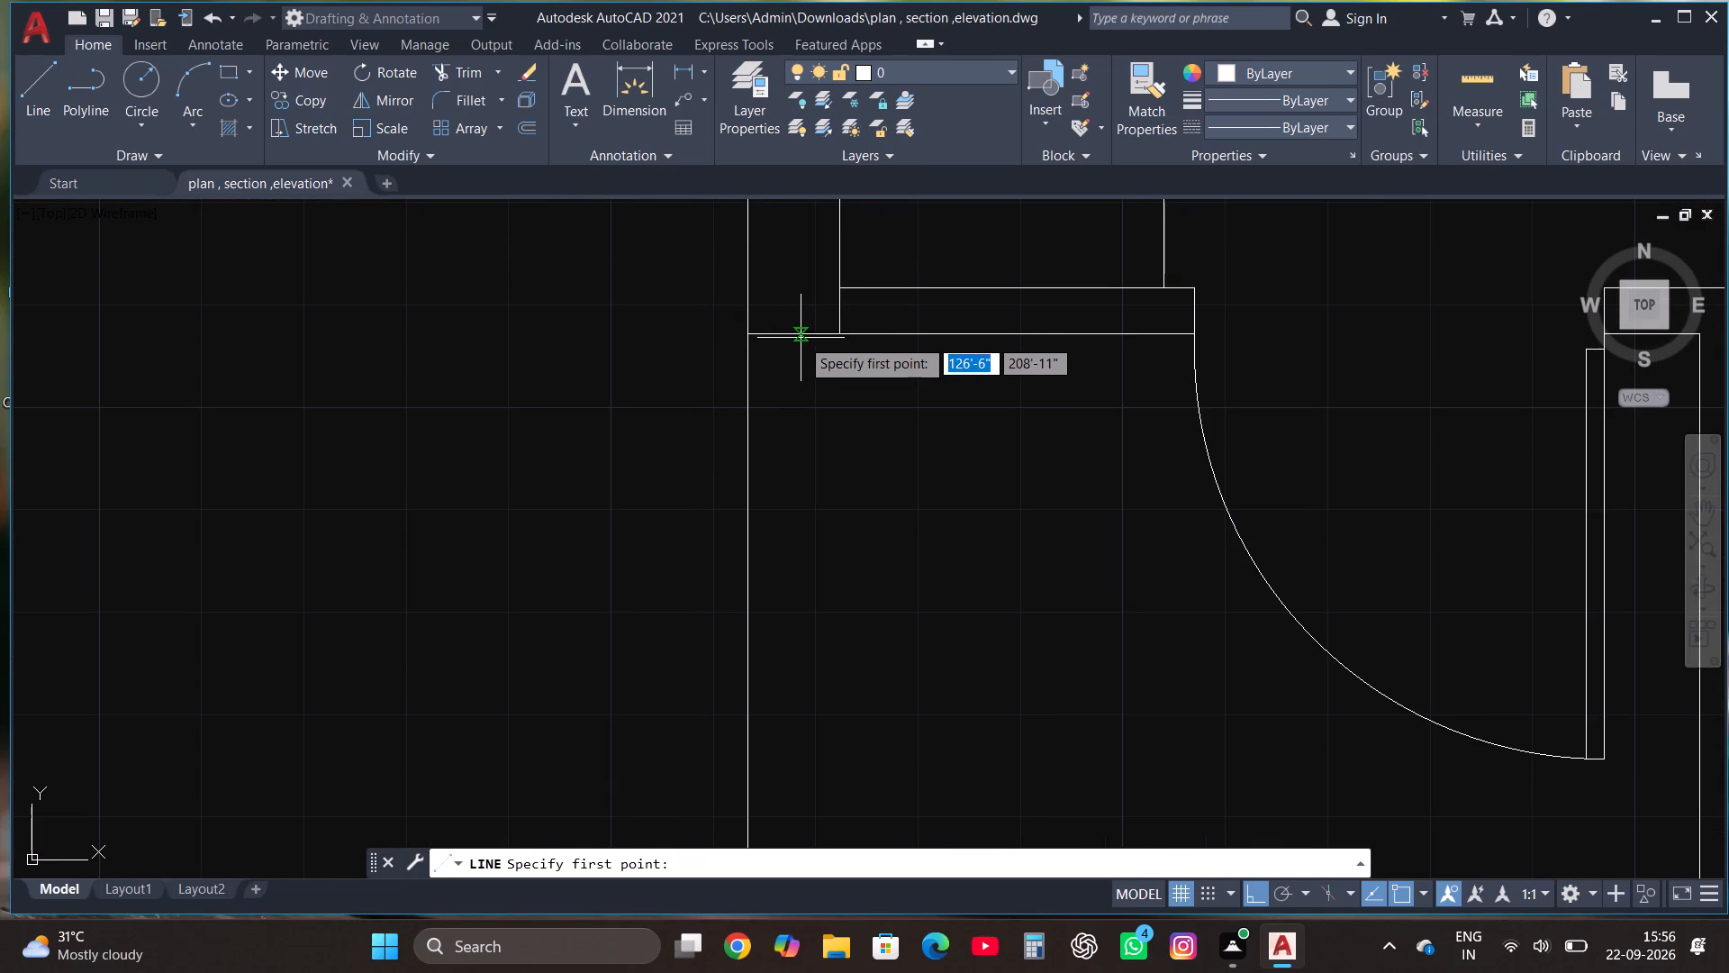
pyautogui.click(795, 334)
pyautogui.scroll(-4, 795, 334)
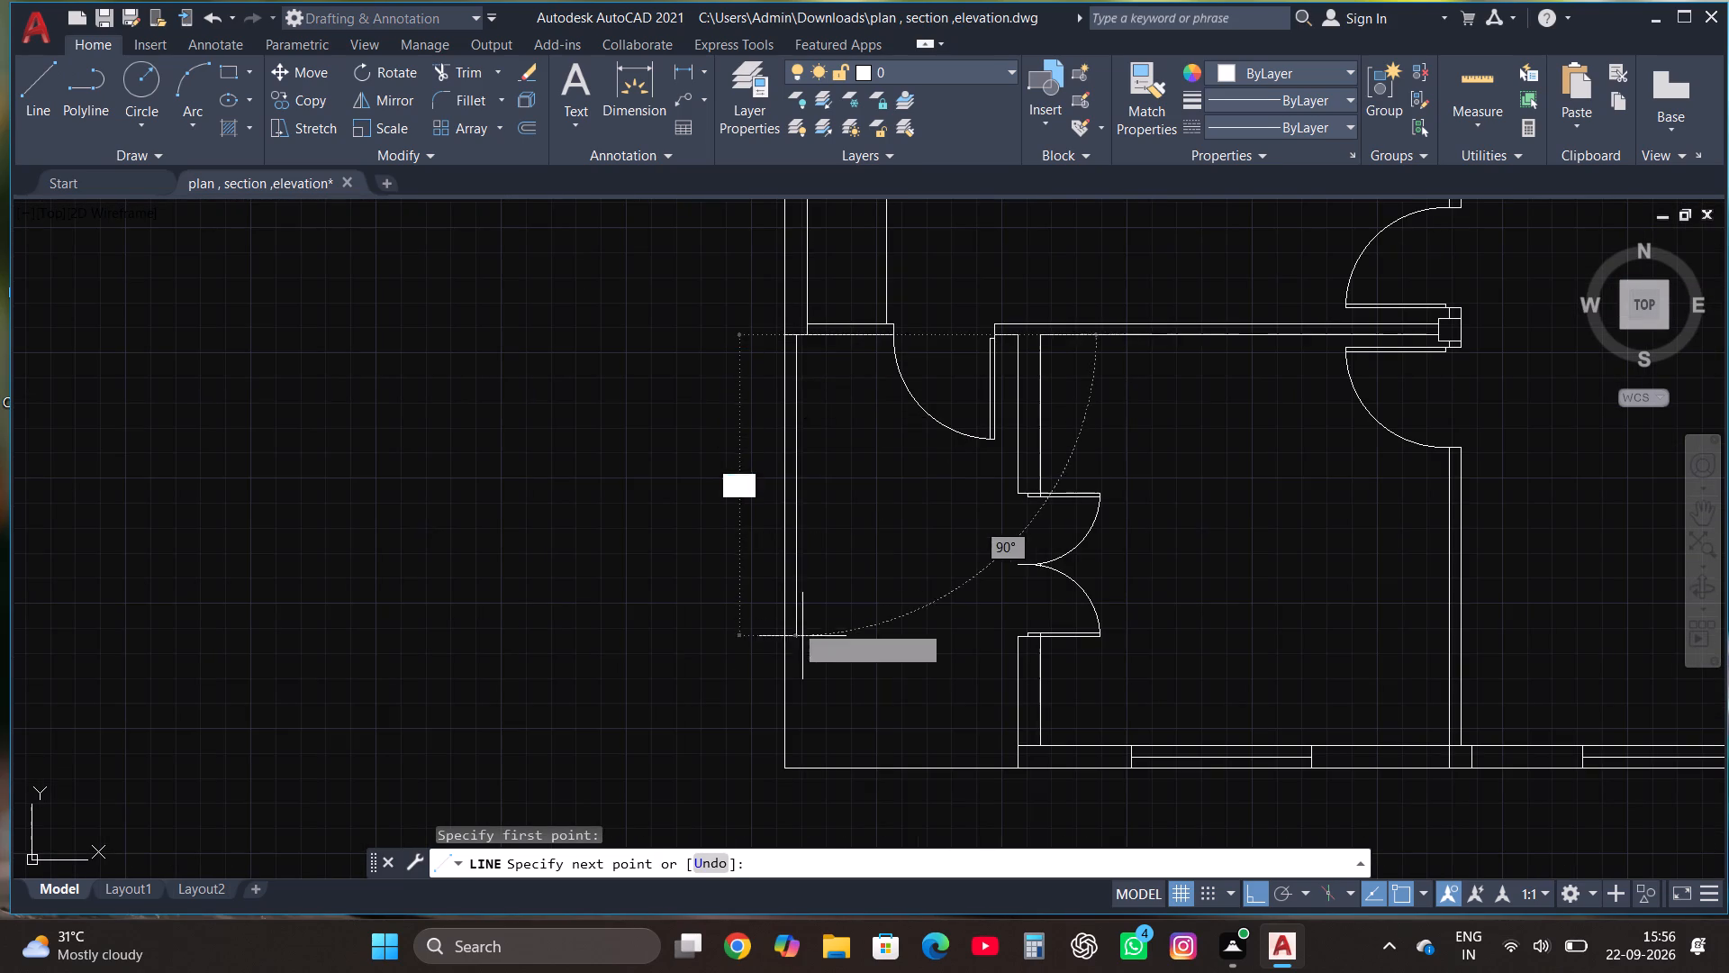
pyautogui.scroll(3, 803, 796)
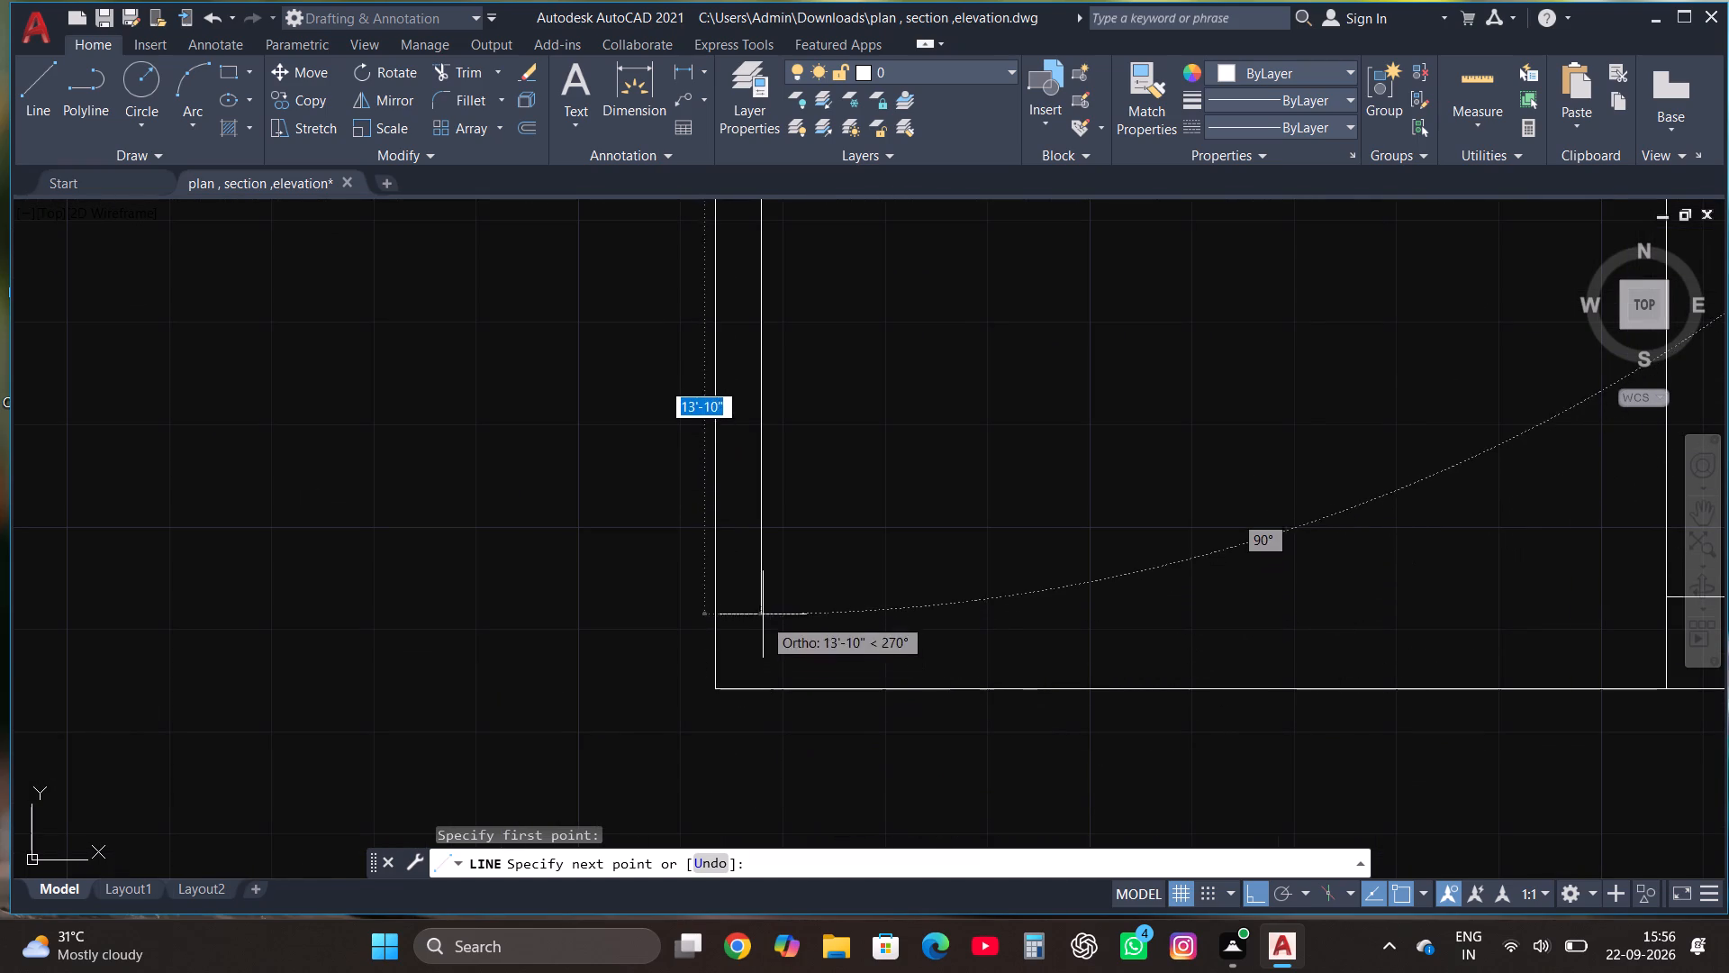
pyautogui.click(762, 608)
pyautogui.press('Escape')
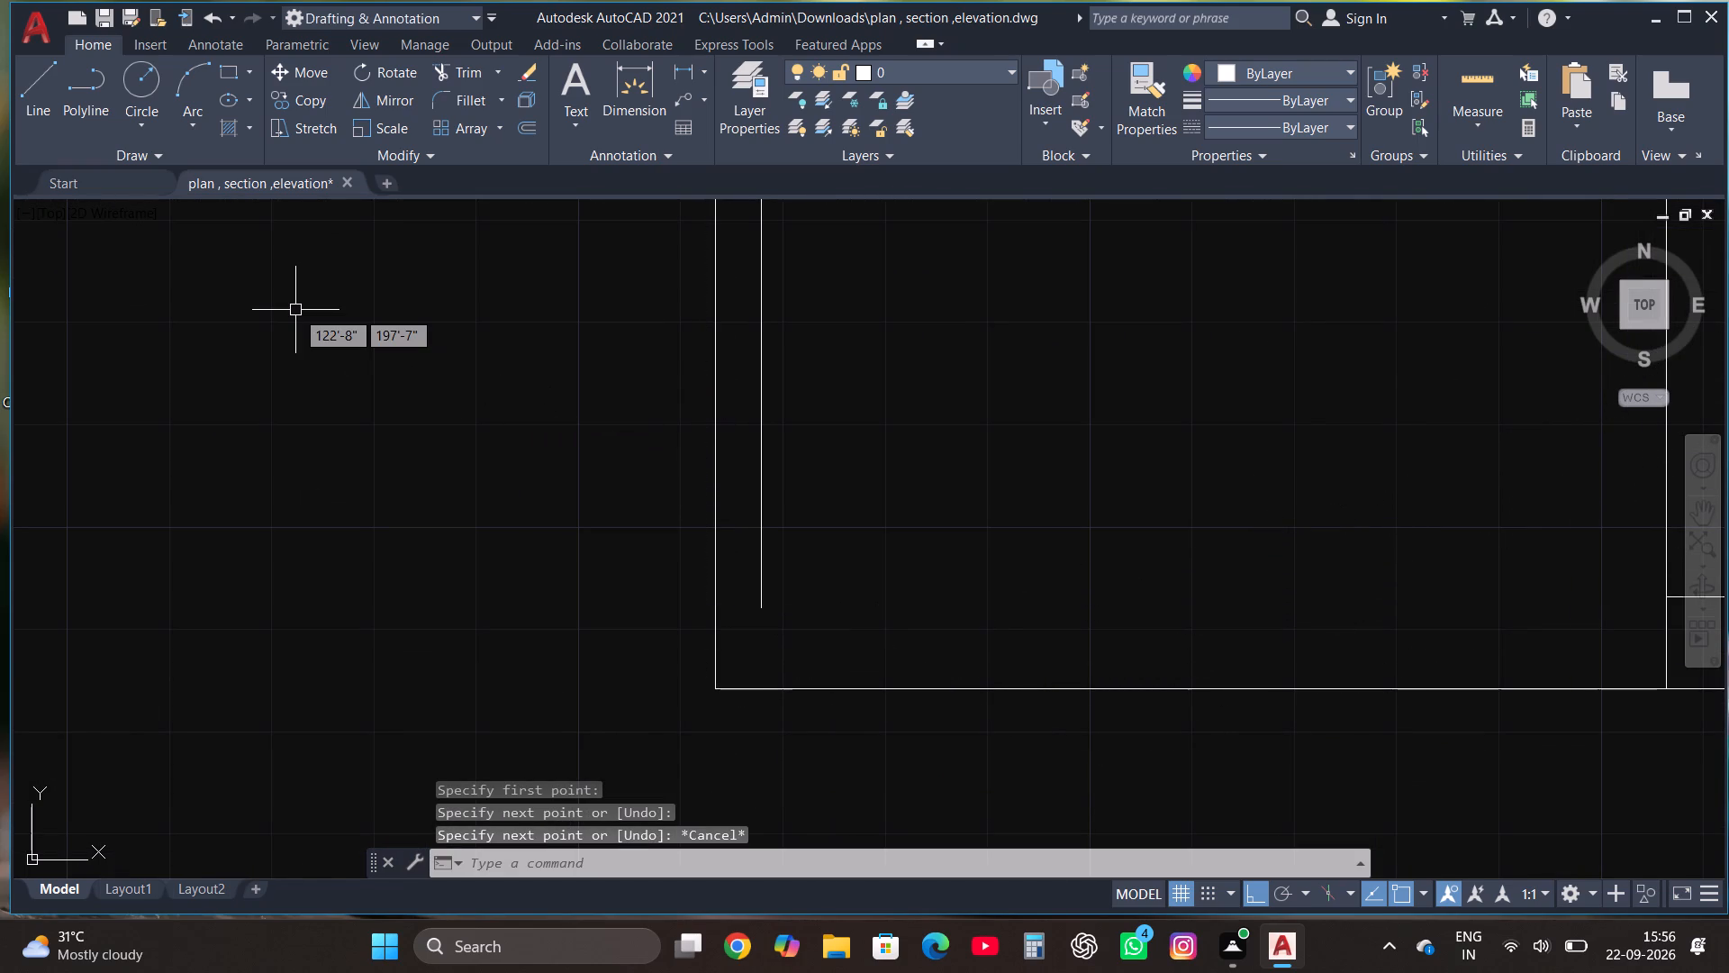
# Draw a horizontal line about 7'-3" long leftward from mid-thickness of the bottom outer wall at the double-door partition's left line.
pyautogui.click(20, 75)
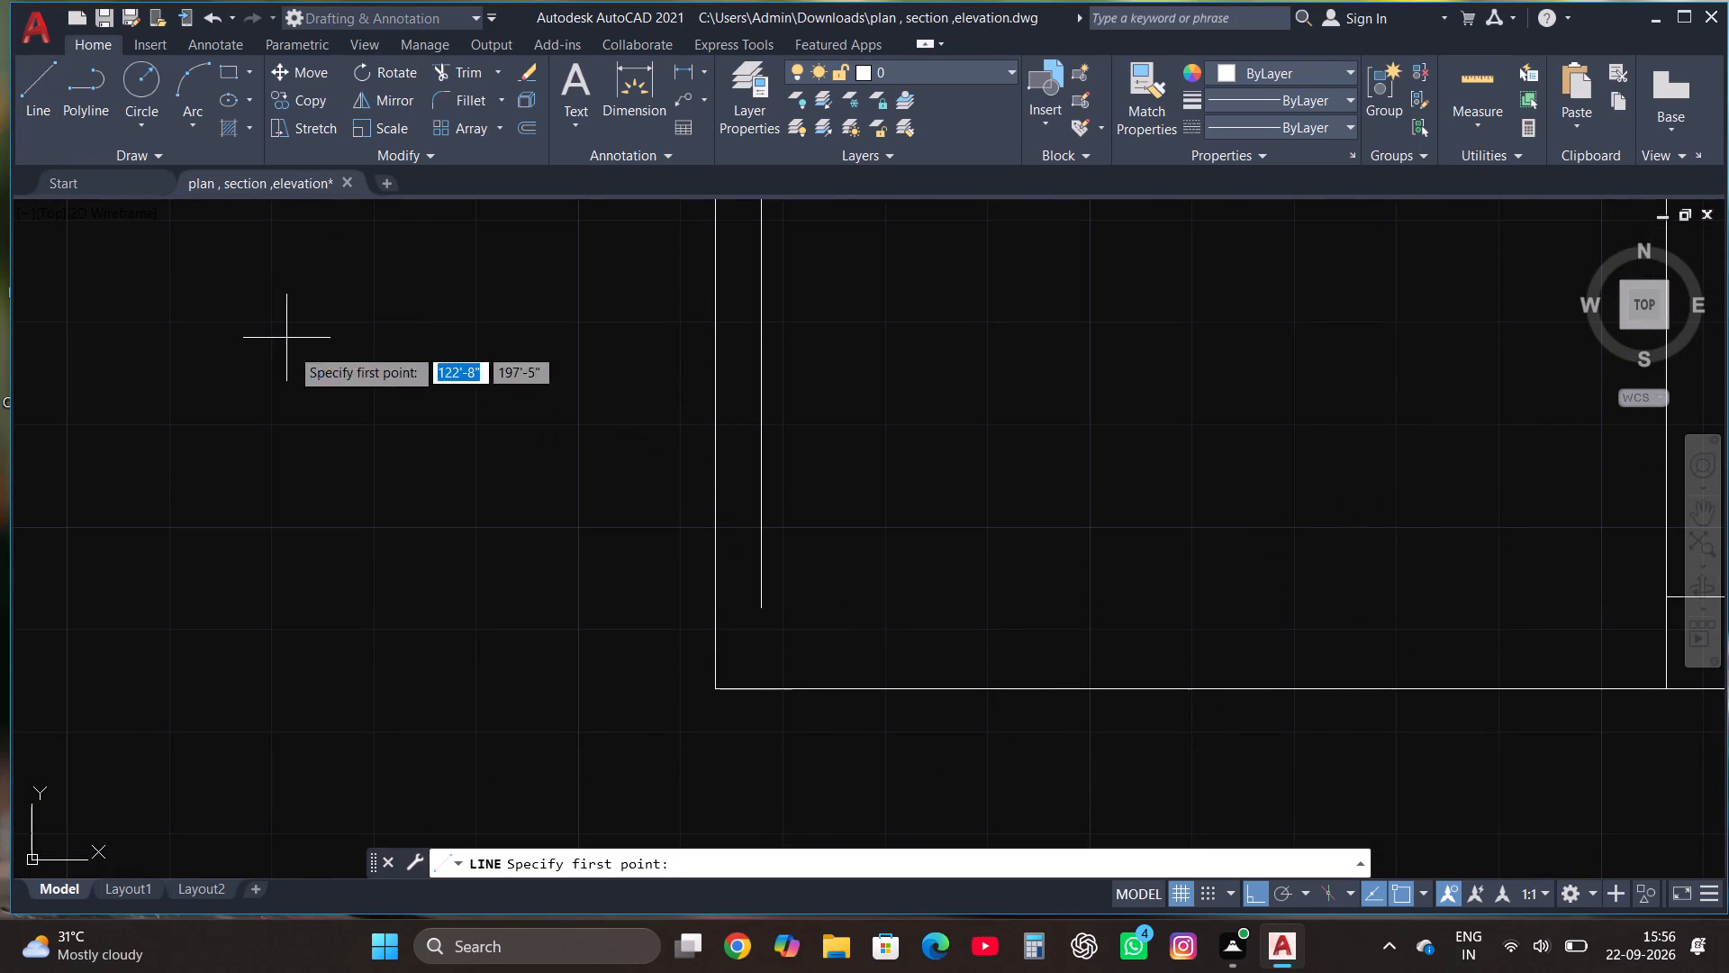
pyautogui.scroll(-2, 311, 383)
pyautogui.scroll(-1, 407, 466)
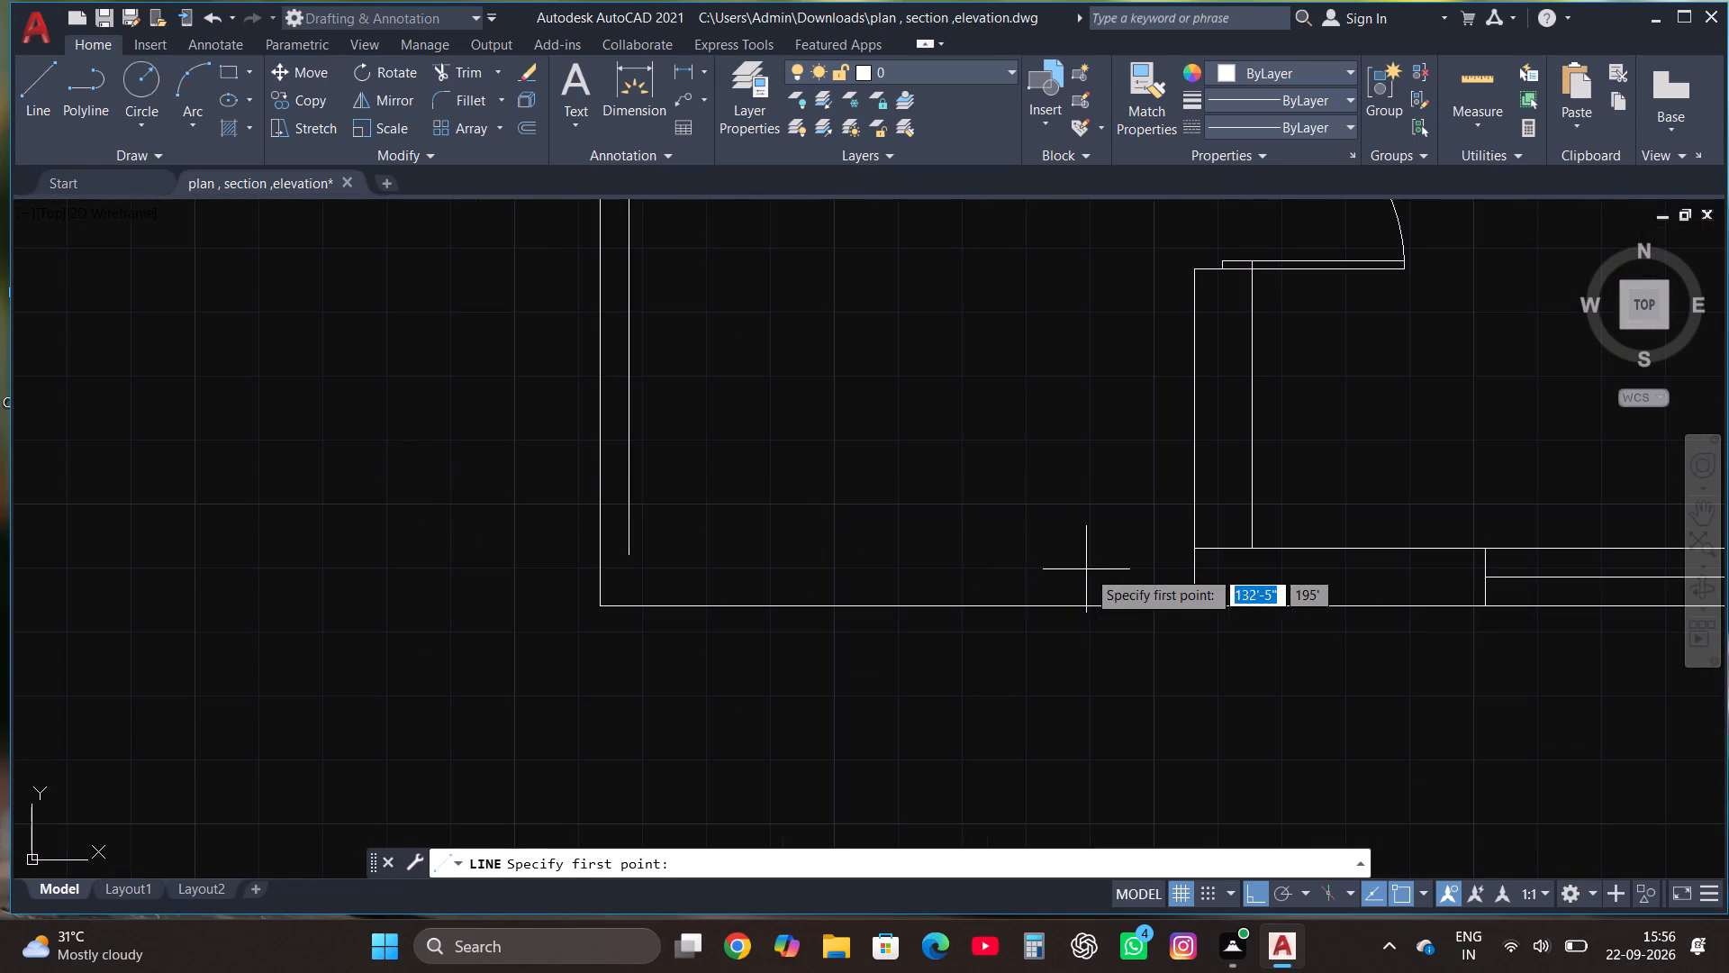
pyautogui.scroll(2, 1148, 578)
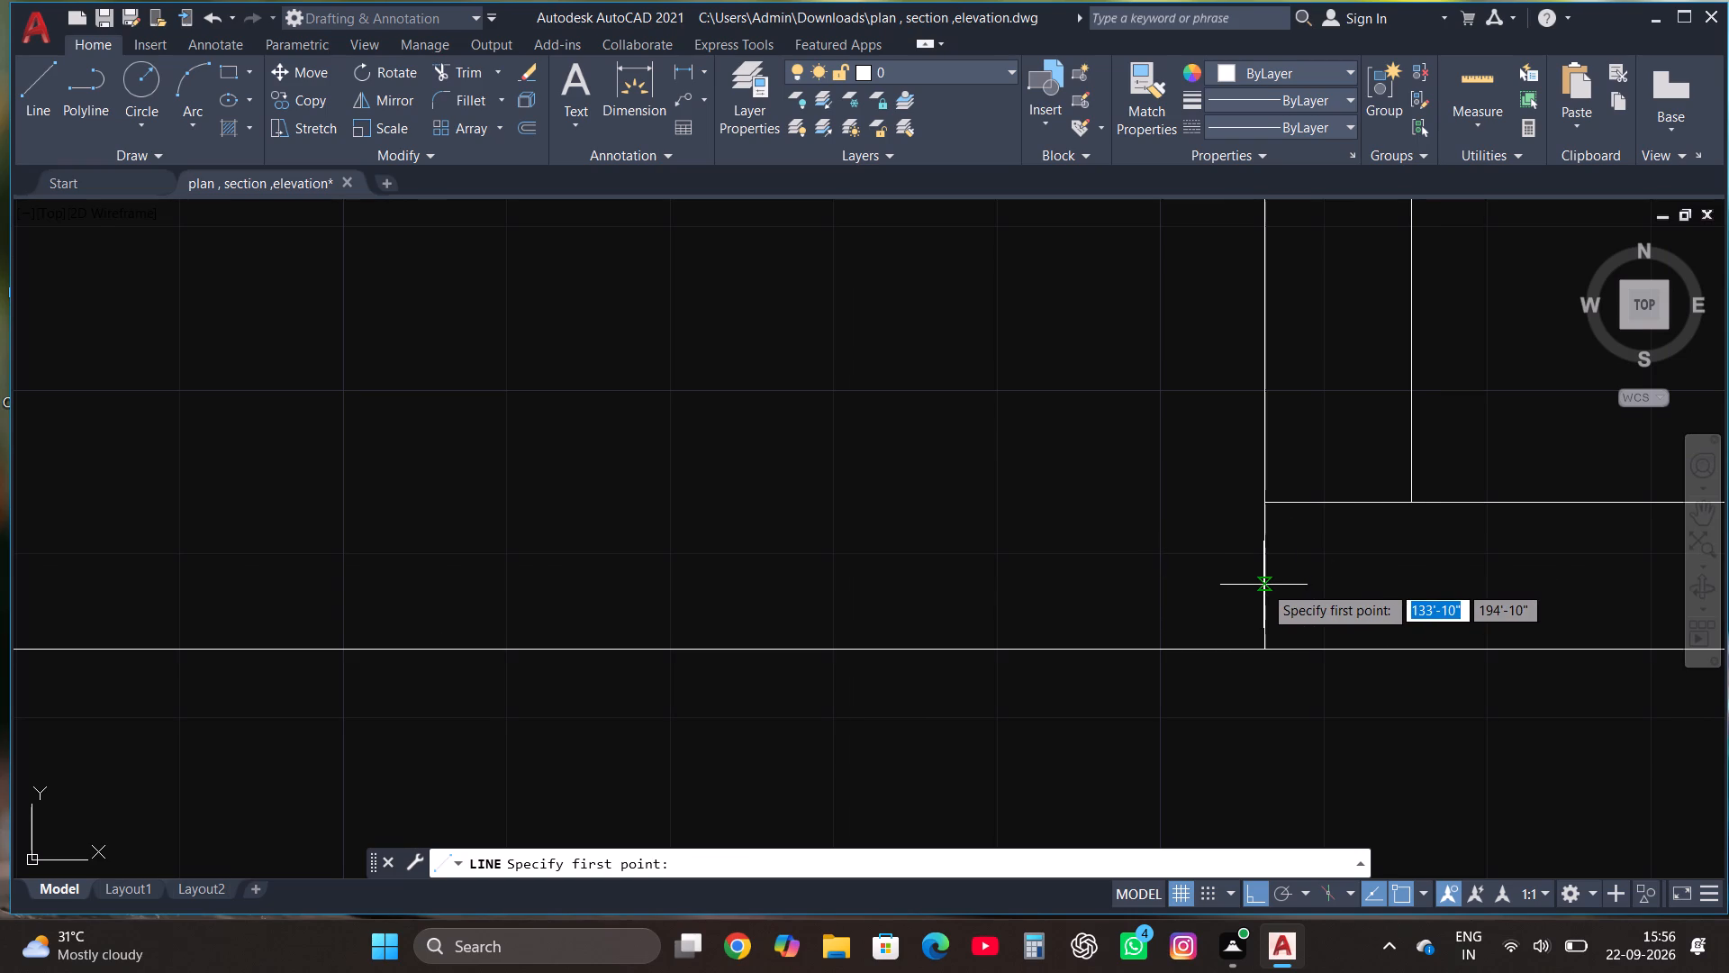
pyautogui.click(1263, 574)
pyautogui.scroll(-2, 1263, 574)
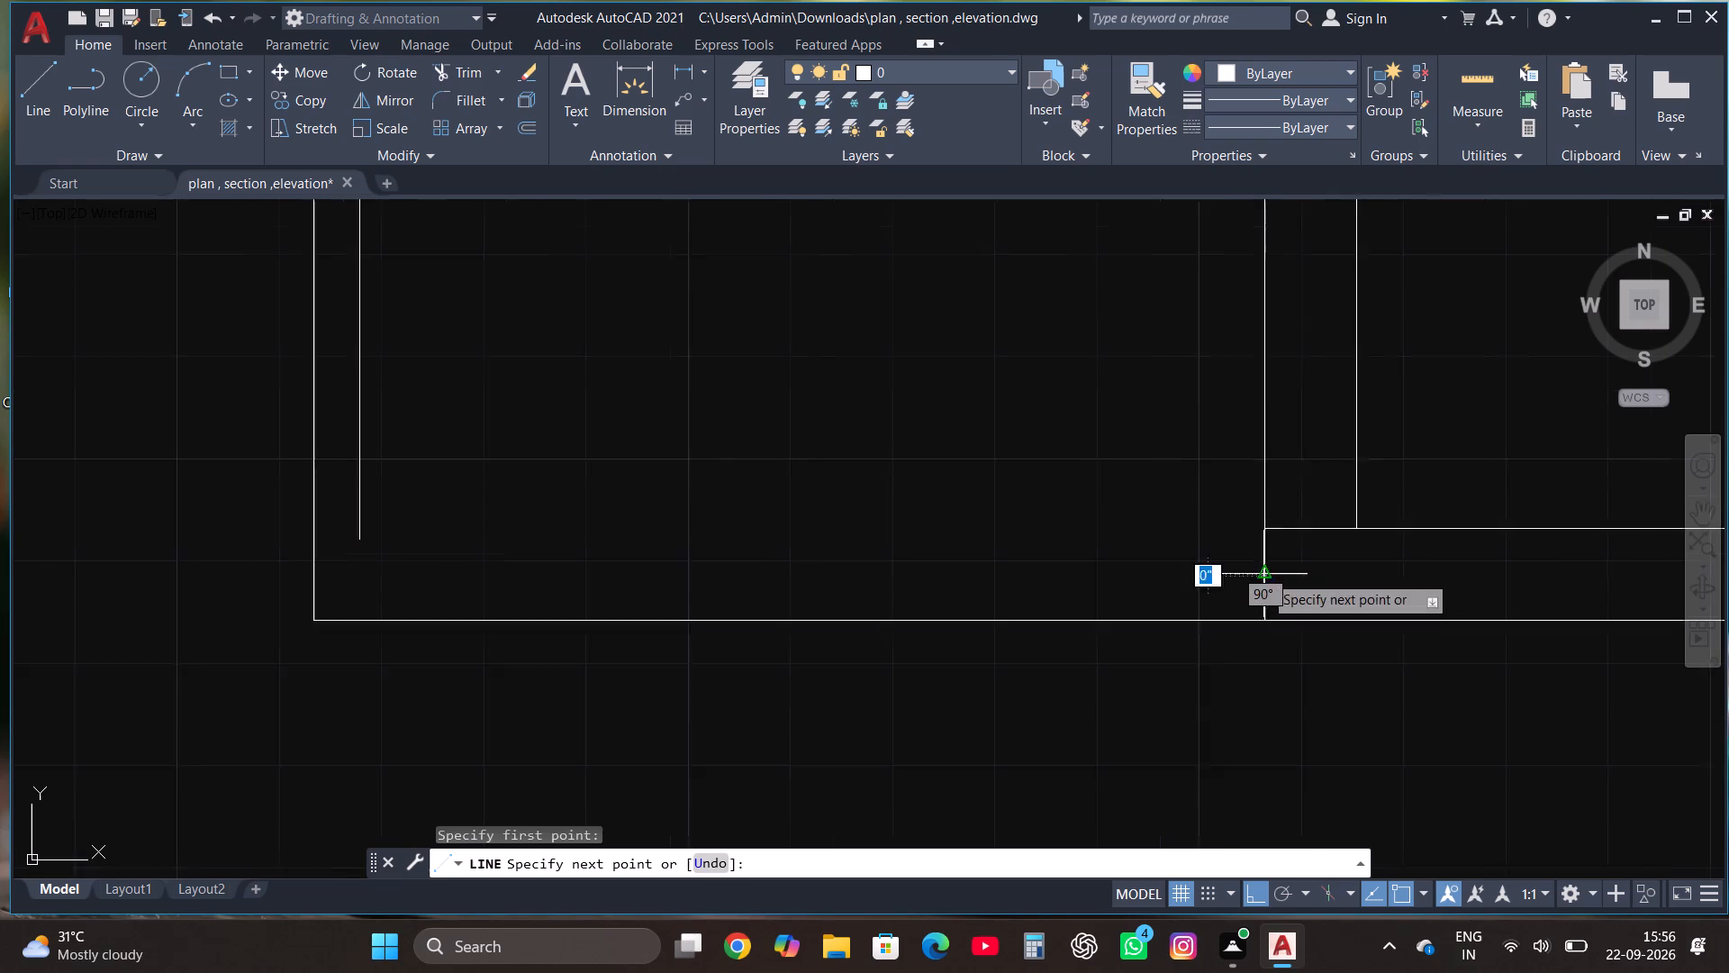
pyautogui.scroll(-1, 1263, 574)
pyautogui.scroll(1, 735, 585)
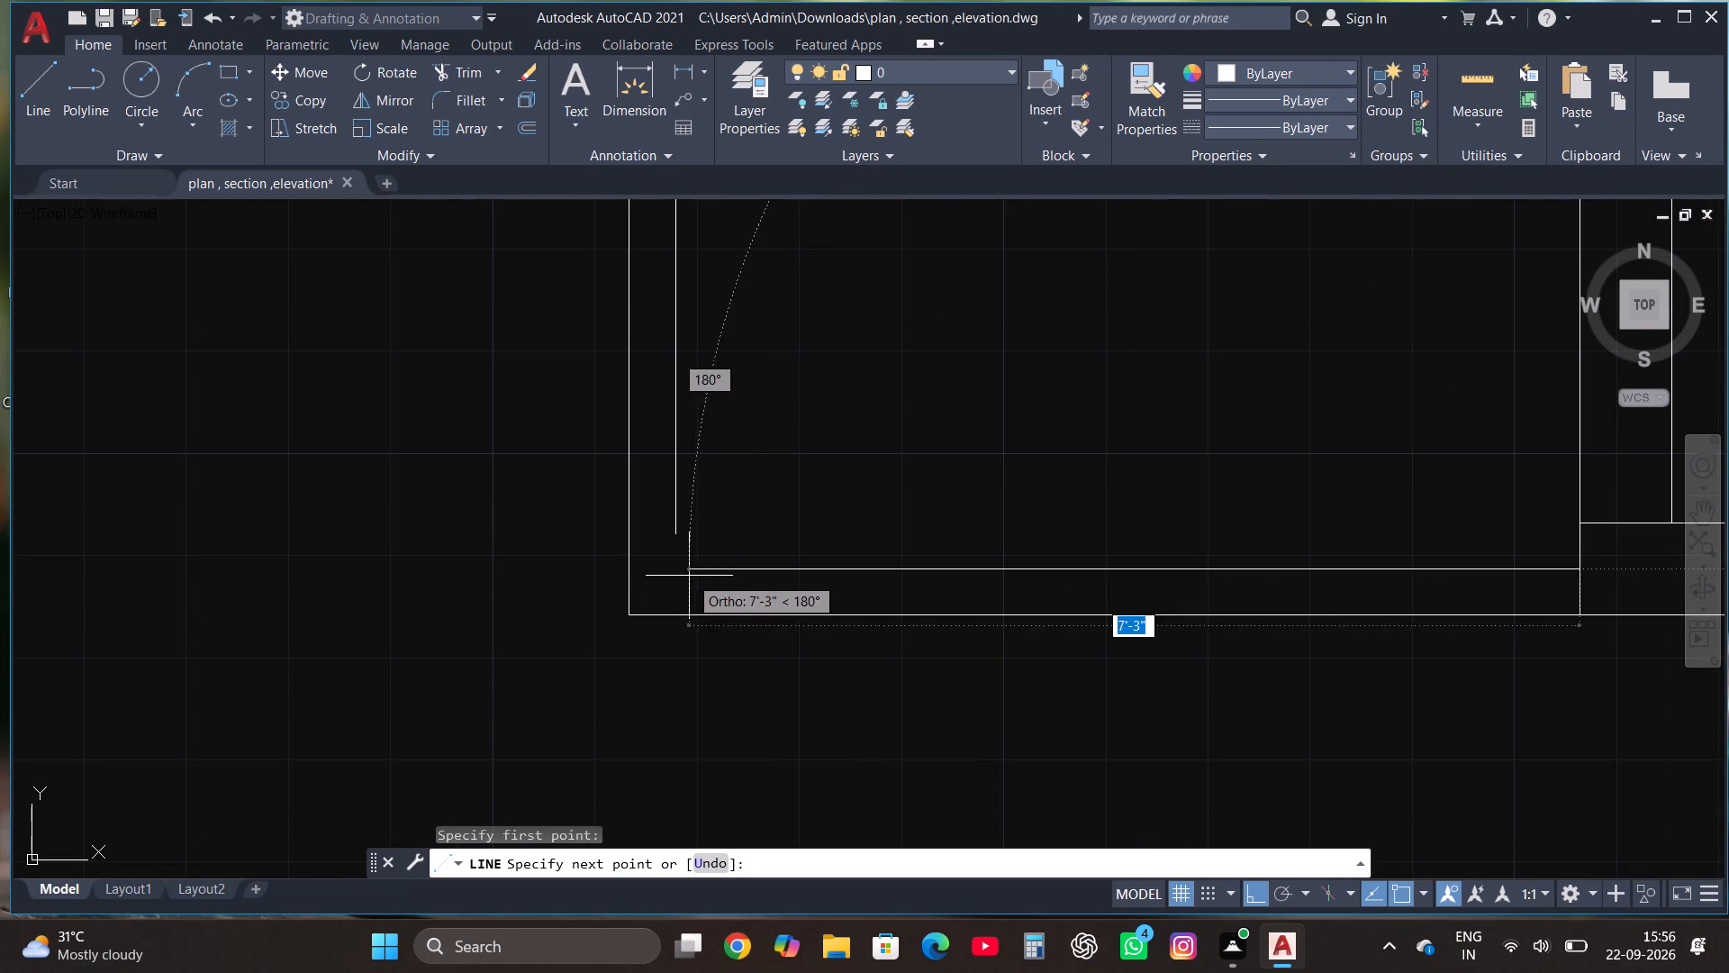
pyautogui.click(688, 576)
pyautogui.press('Escape')
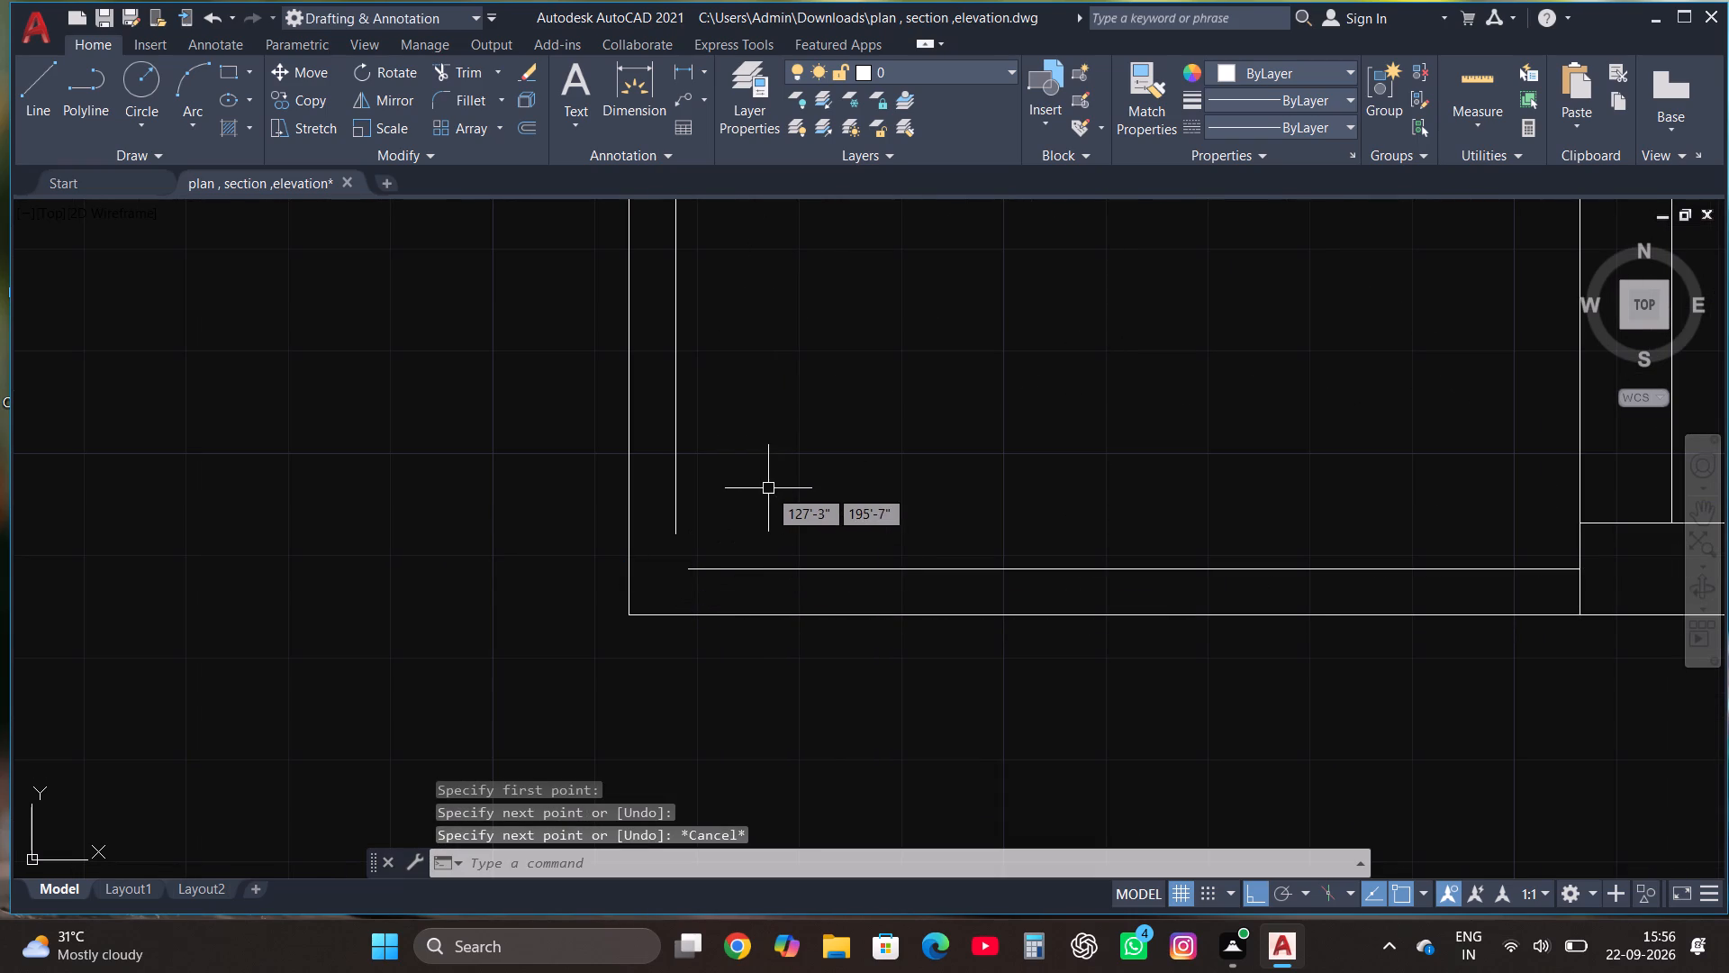
# Fillet the new vertical and horizontal inner wall lines to join them at the lower-left room's outer corner.
pyautogui.click(477, 101)
pyautogui.click(673, 447)
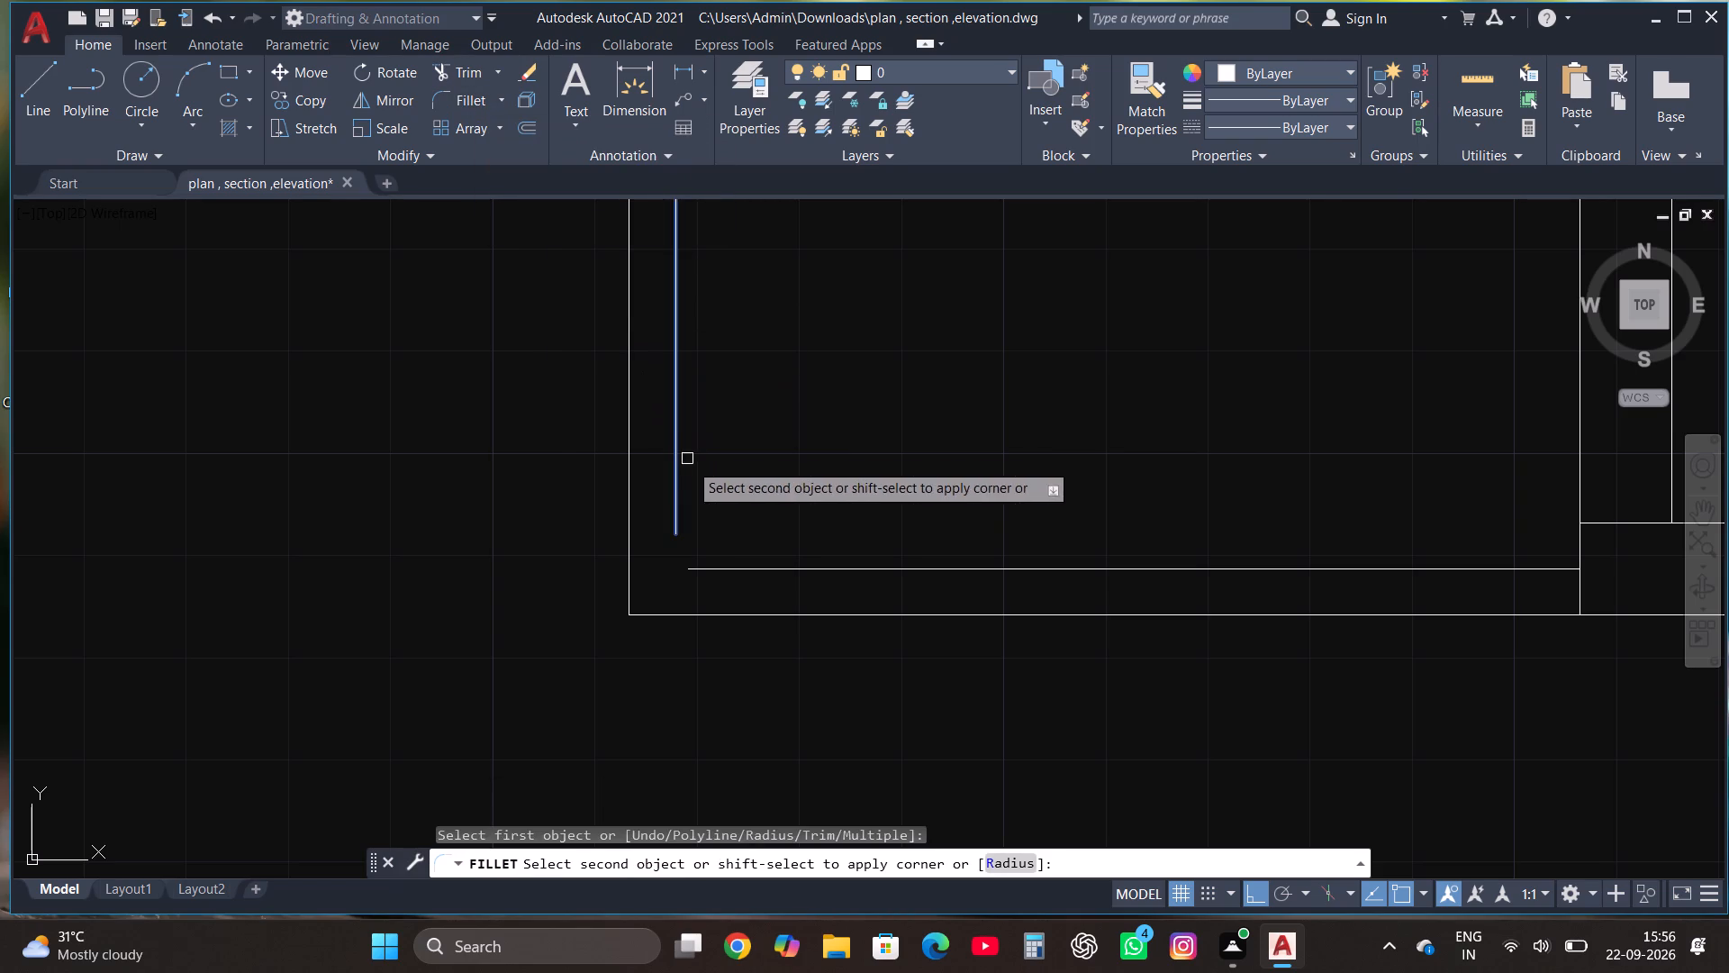
pyautogui.click(721, 573)
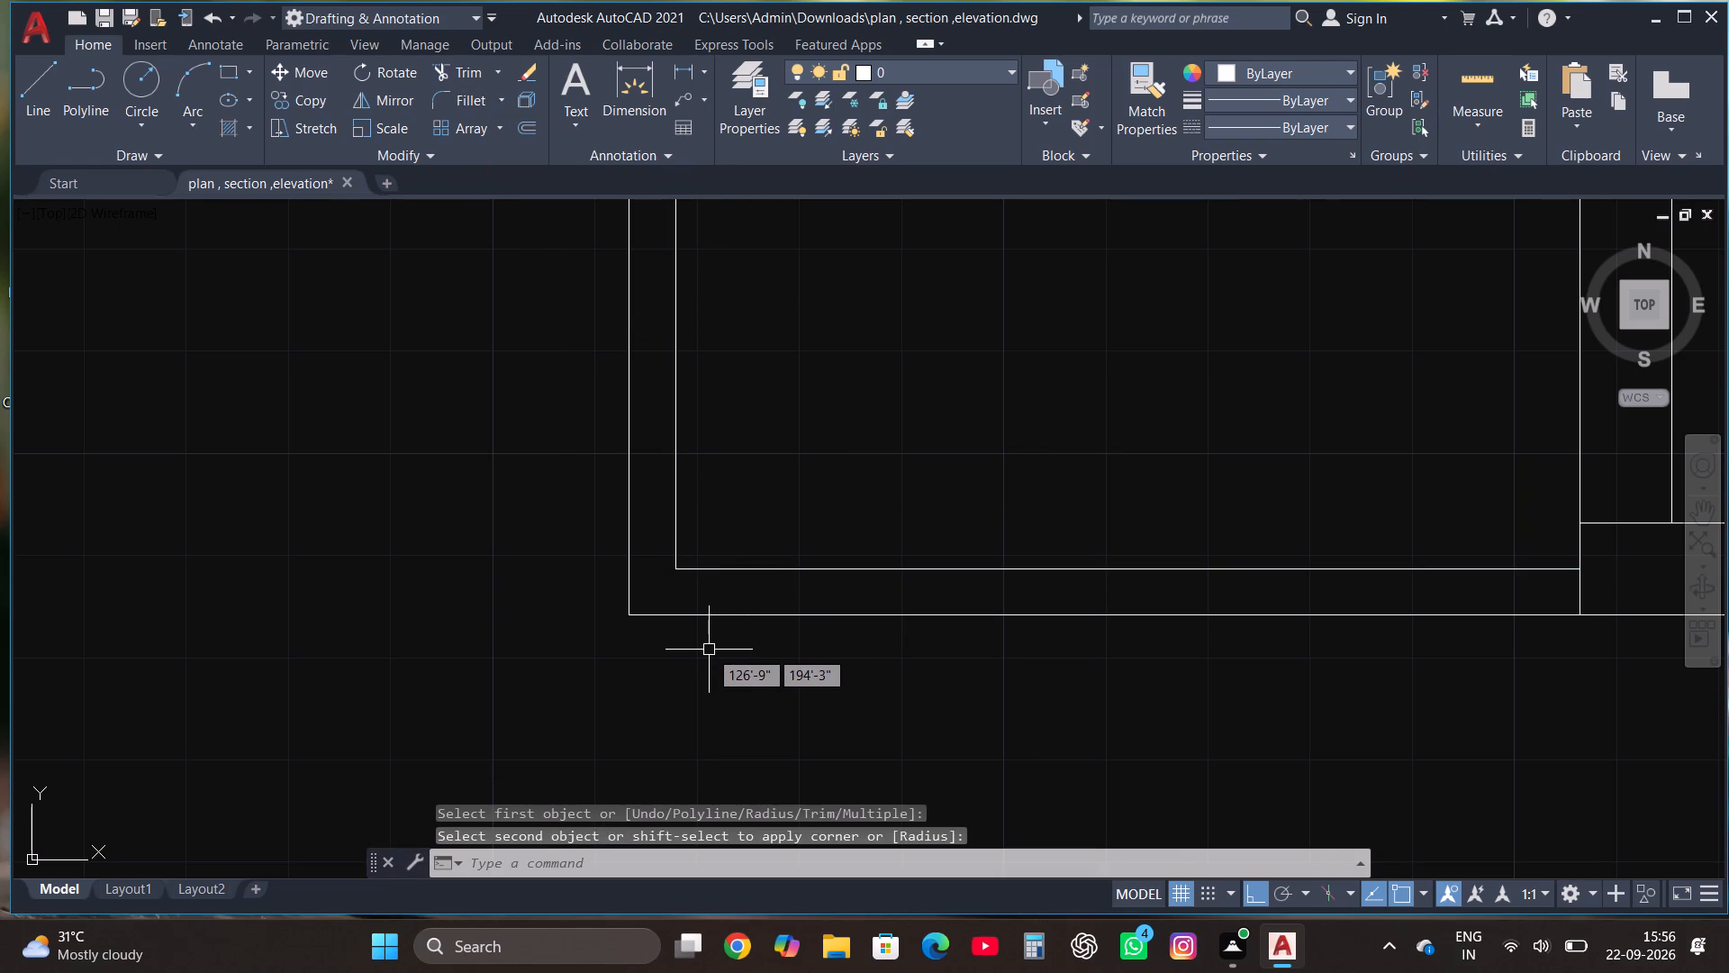
pyautogui.press('Escape')
# Draw a rectangle about 1' by 2'-3" against the room side of the wardrobe's front line, above the hanging-clothes compartment.
pyautogui.scroll(-2, 727, 697)
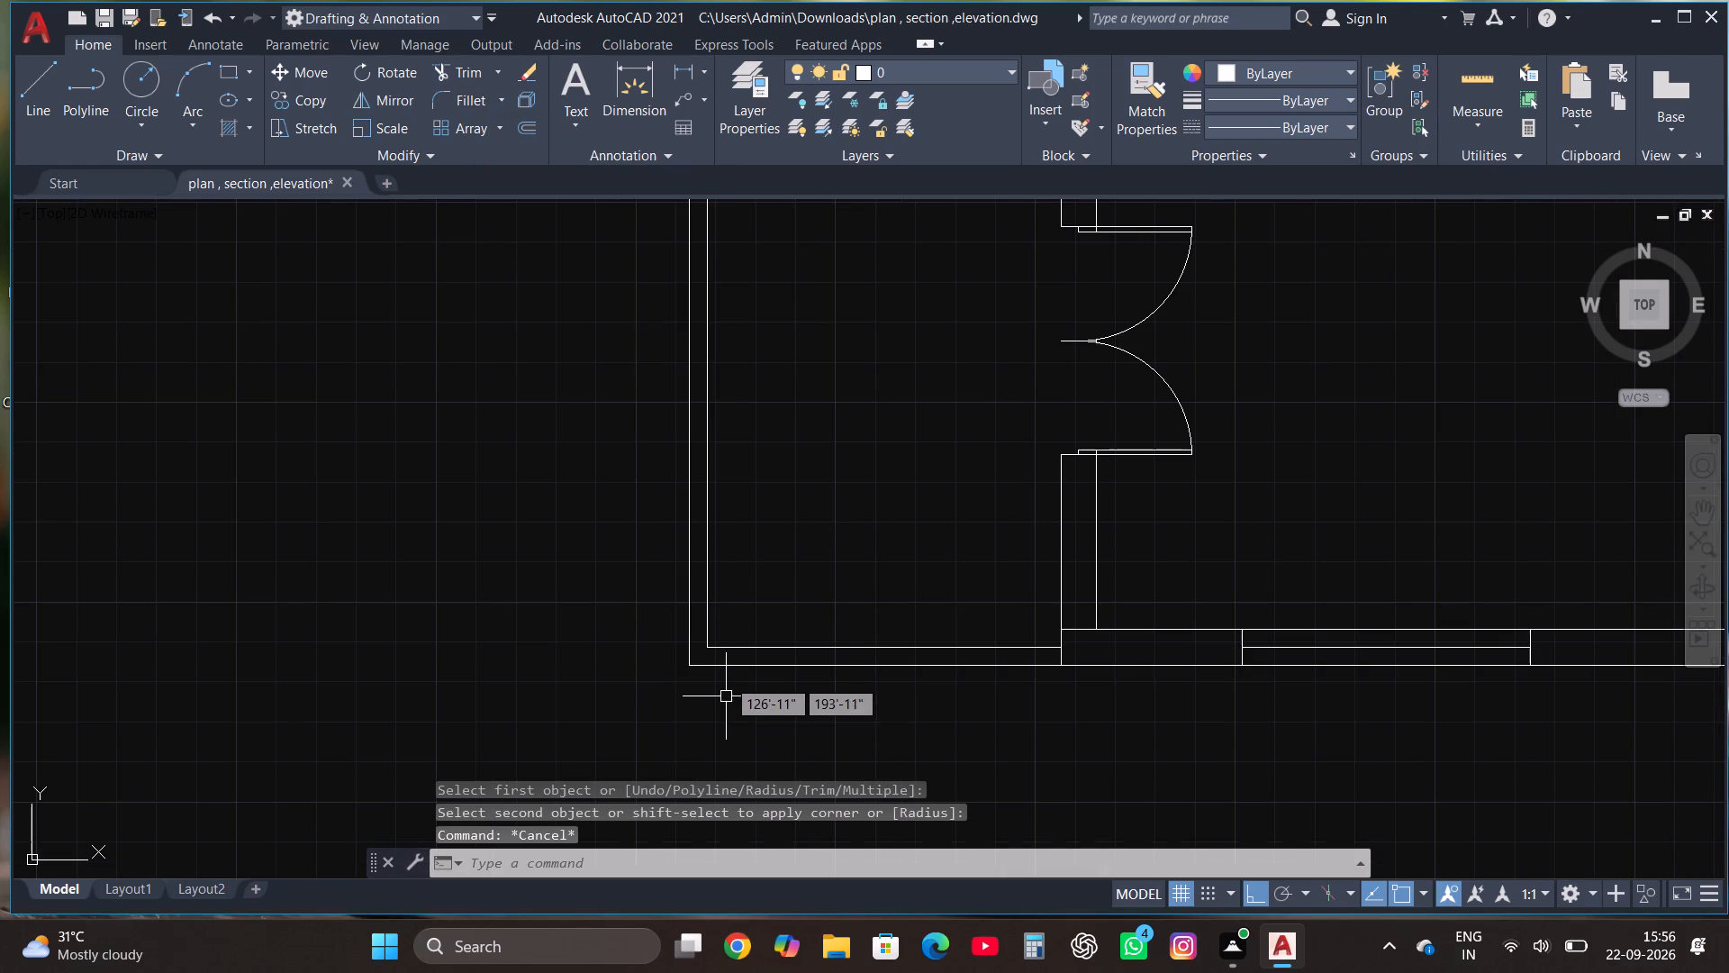
pyautogui.scroll(-2, 719, 630)
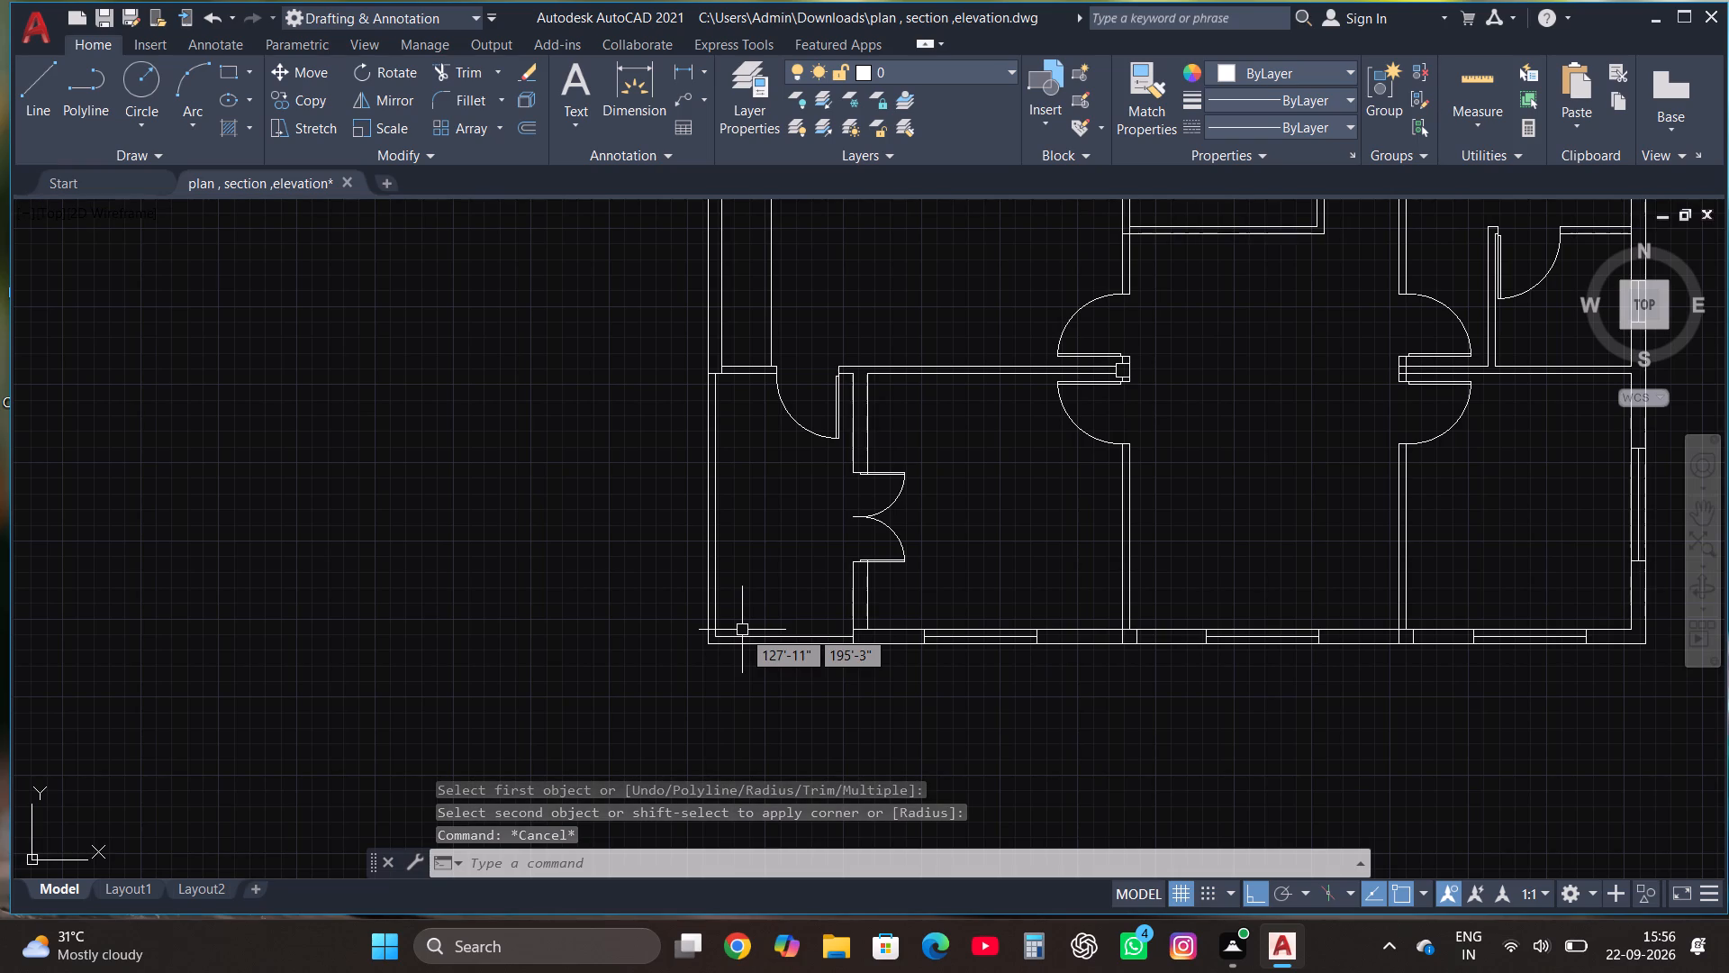
pyautogui.scroll(-2, 771, 670)
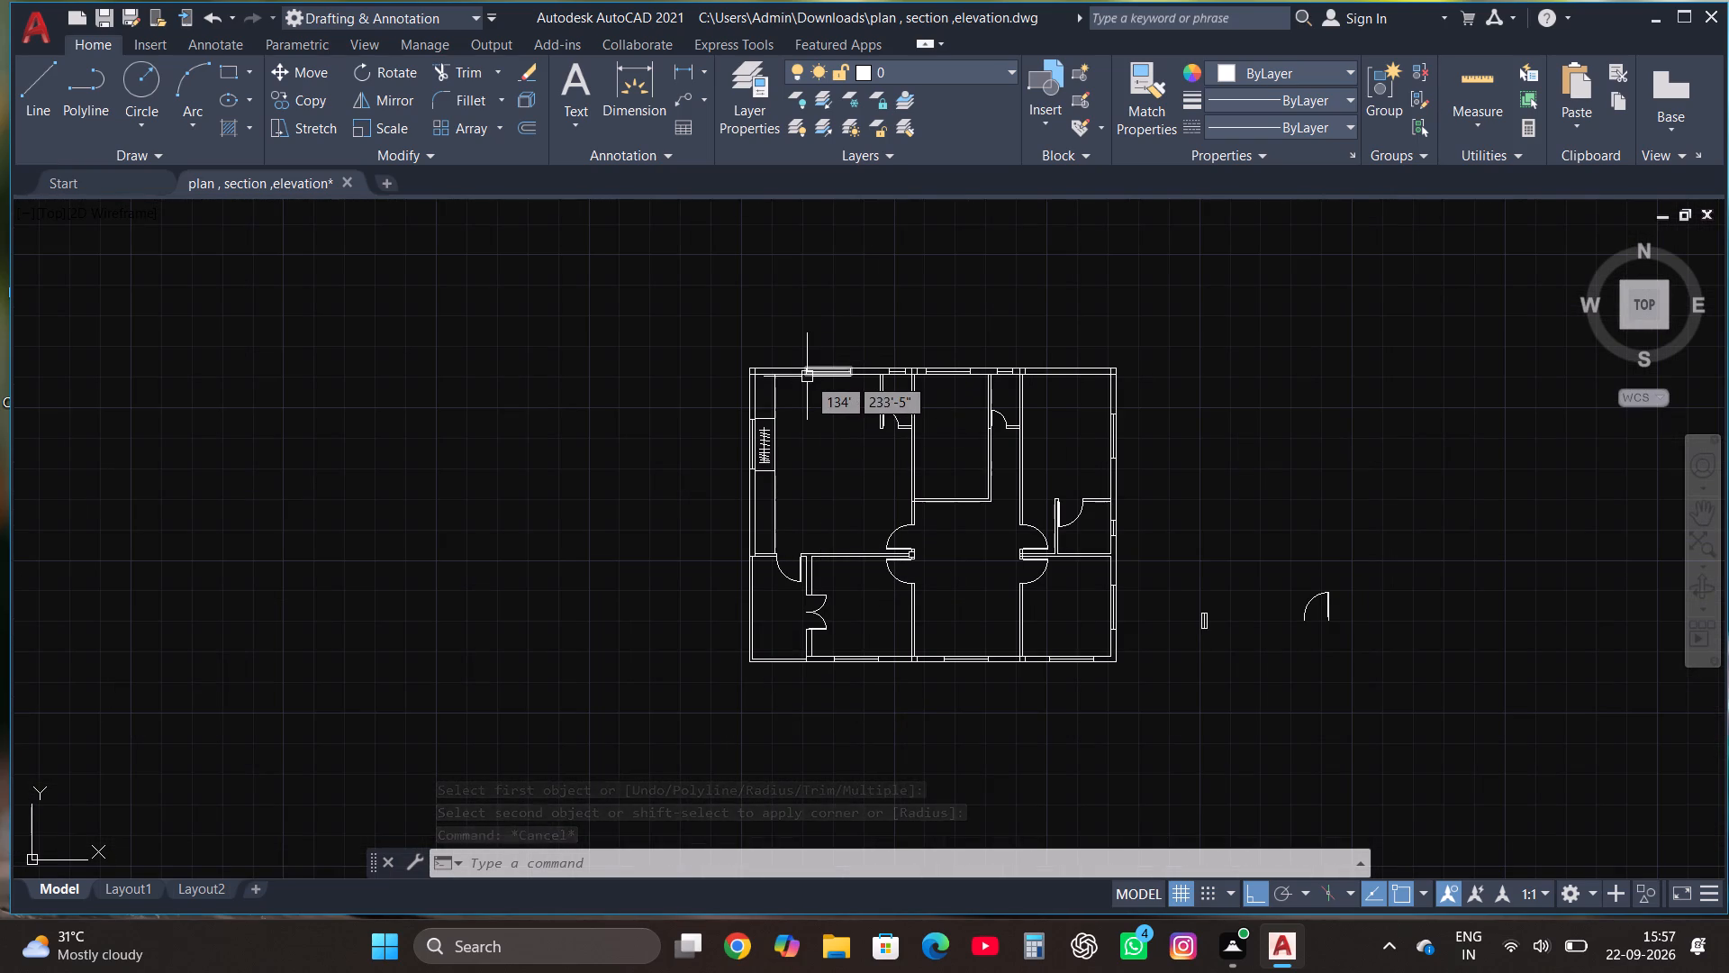
pyautogui.scroll(2, 807, 382)
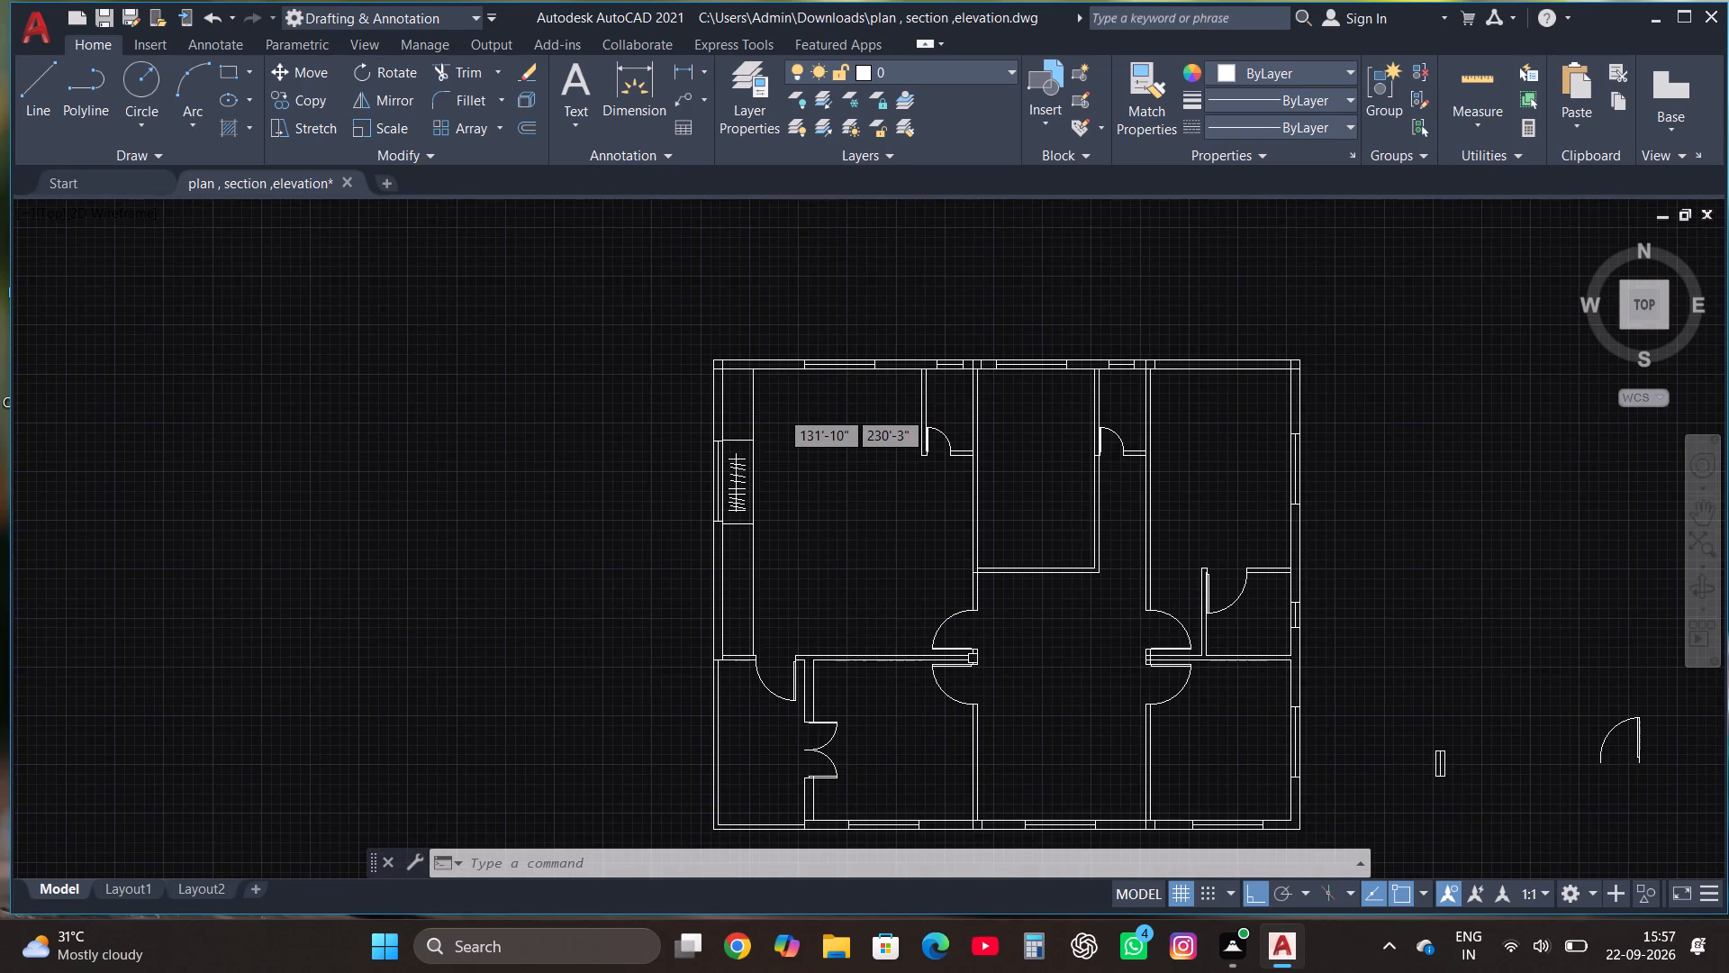
pyautogui.scroll(1, 786, 428)
pyautogui.scroll(1, 725, 380)
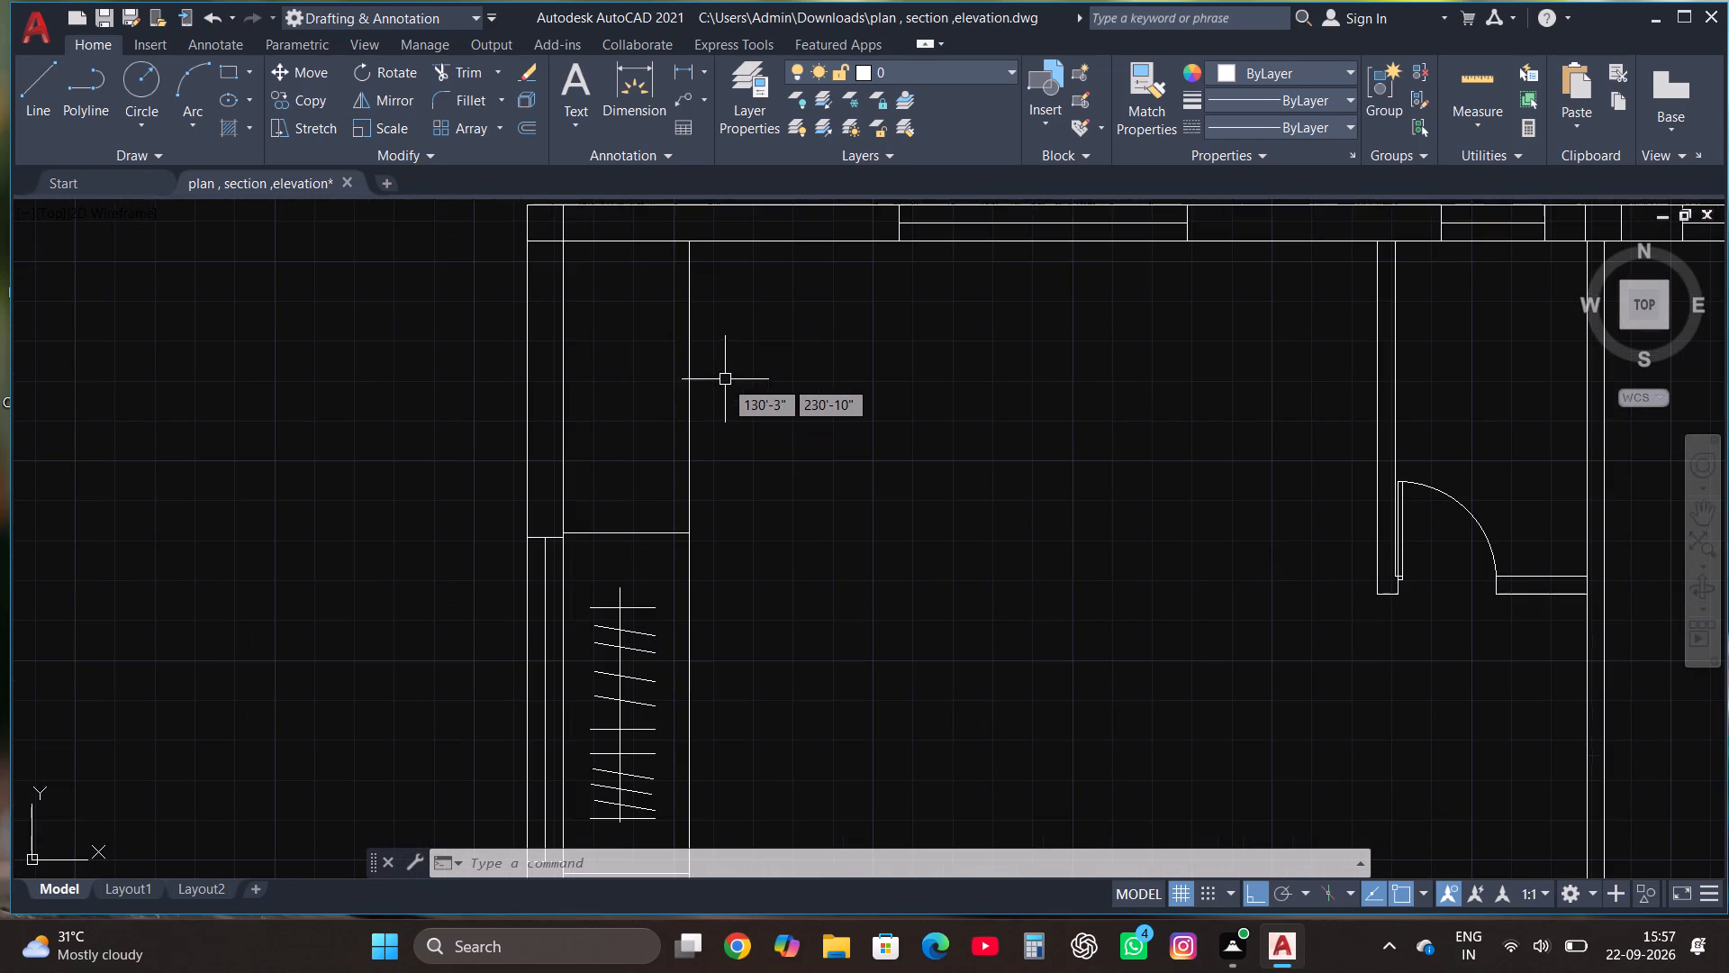
pyautogui.click(231, 76)
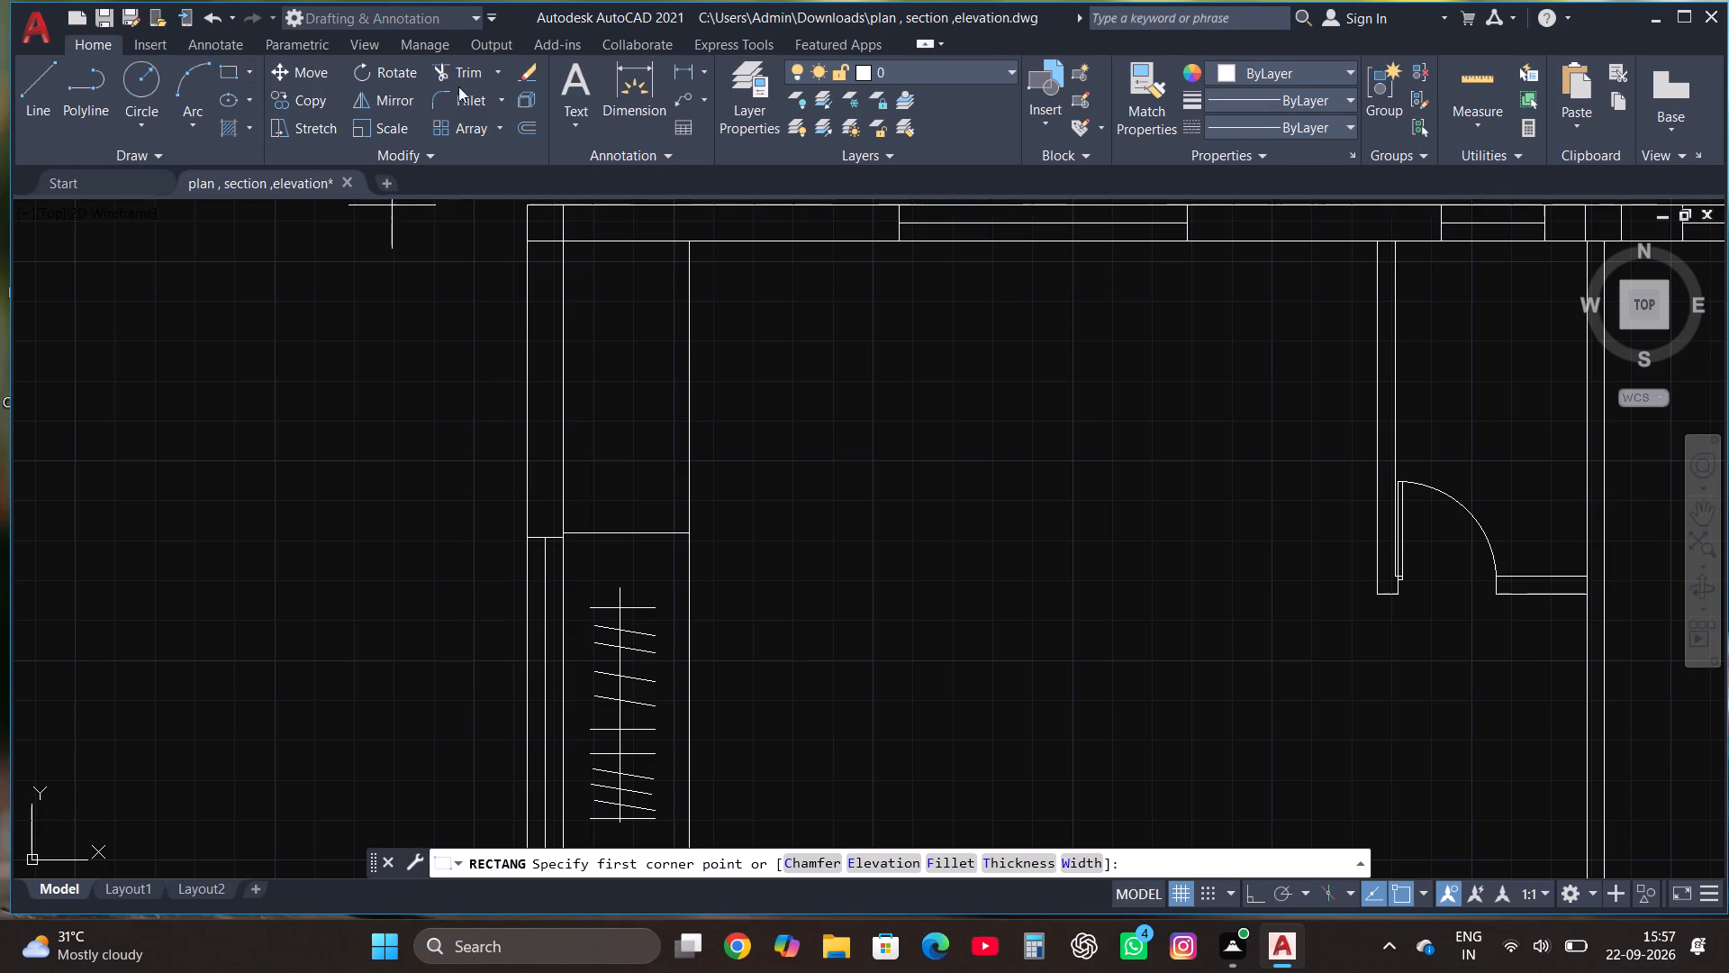
pyautogui.click(691, 339)
pyautogui.click(737, 449)
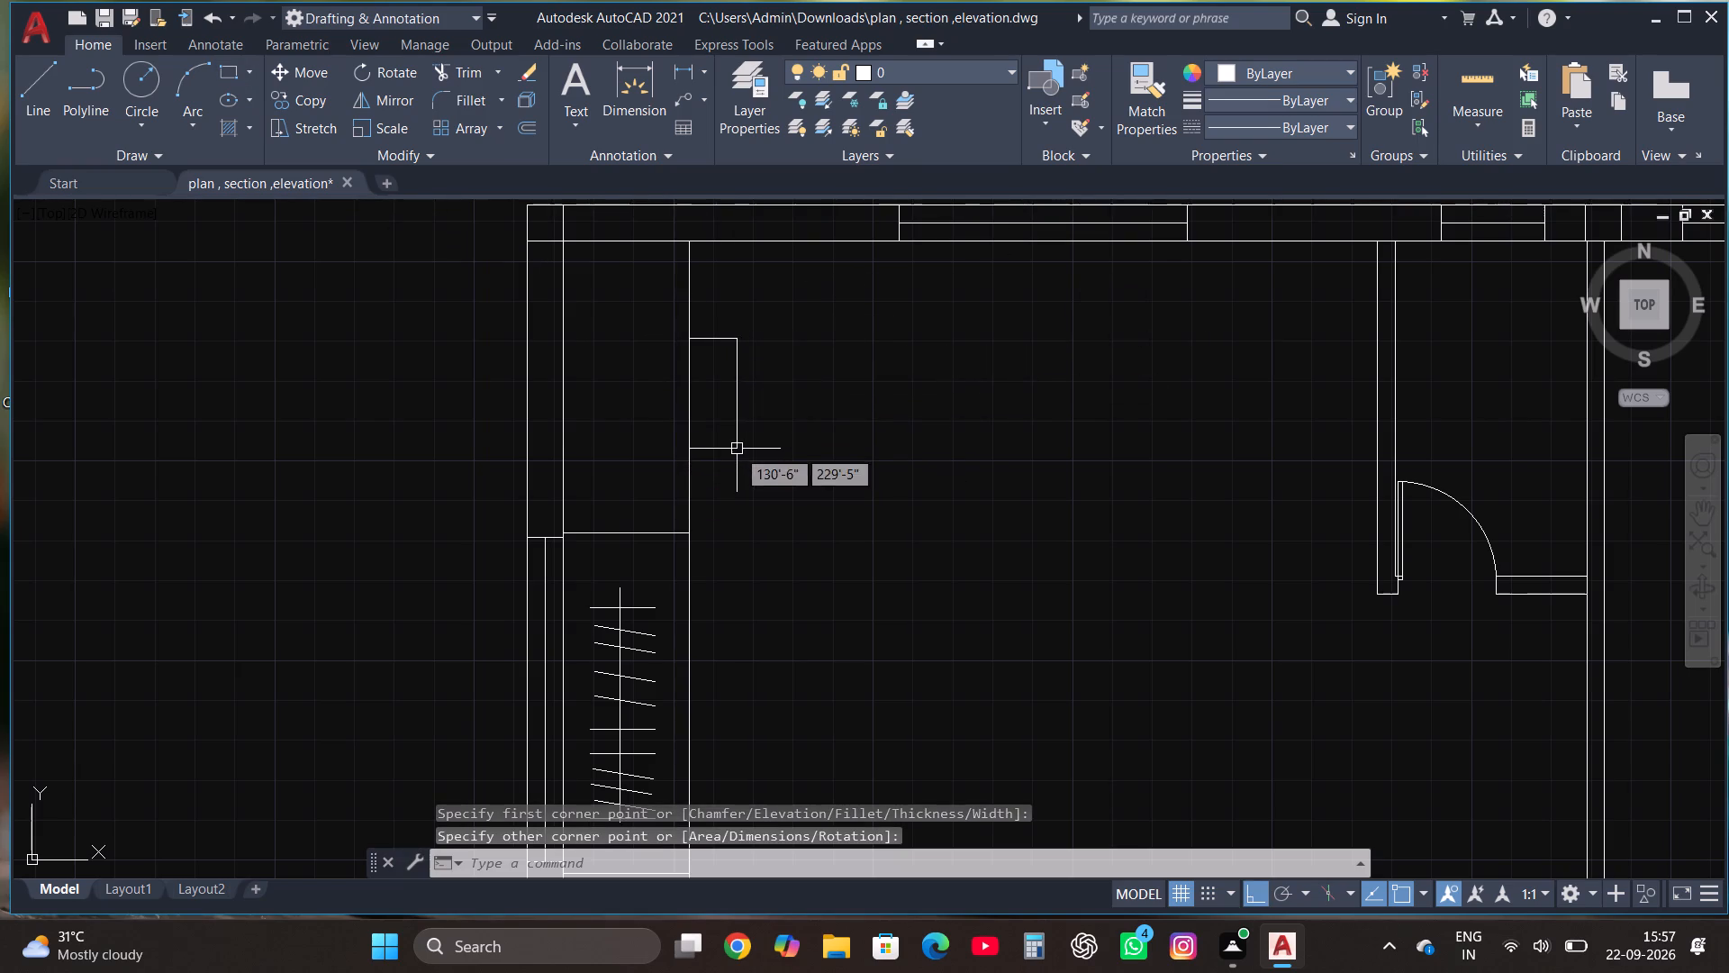
# Stretch the rectangle's top edge slightly downward to shorten it, and clear the selection.
pyautogui.scroll(1, 735, 405)
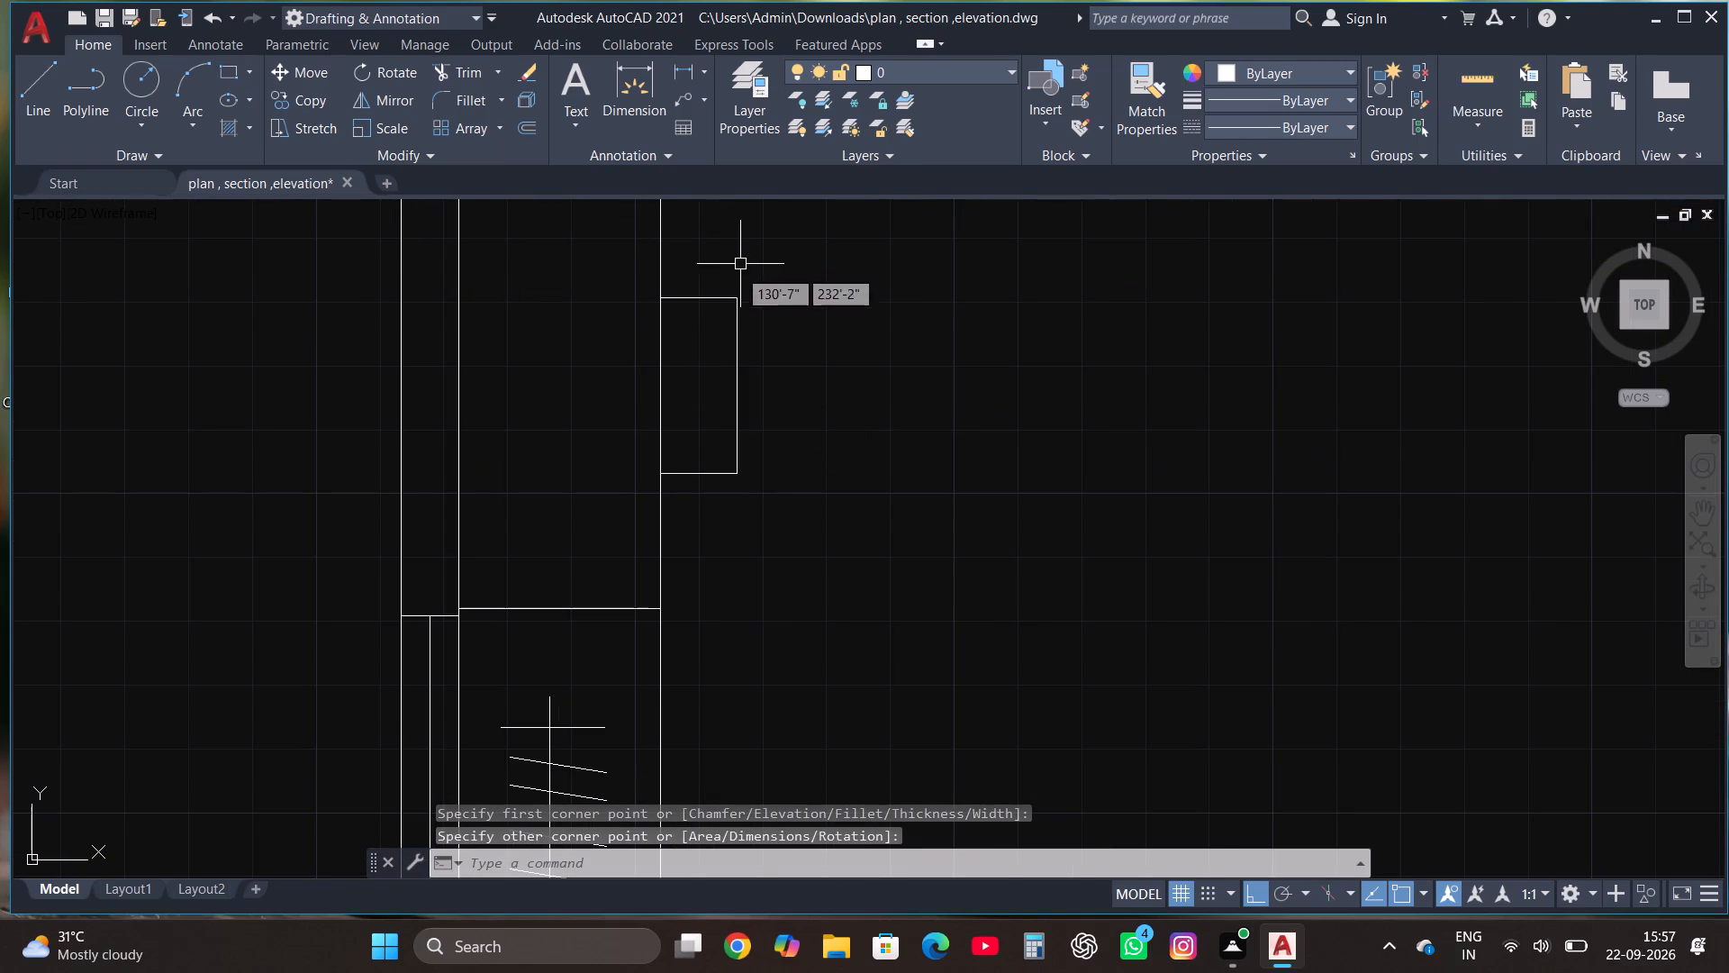
pyautogui.click(716, 295)
pyautogui.click(701, 295)
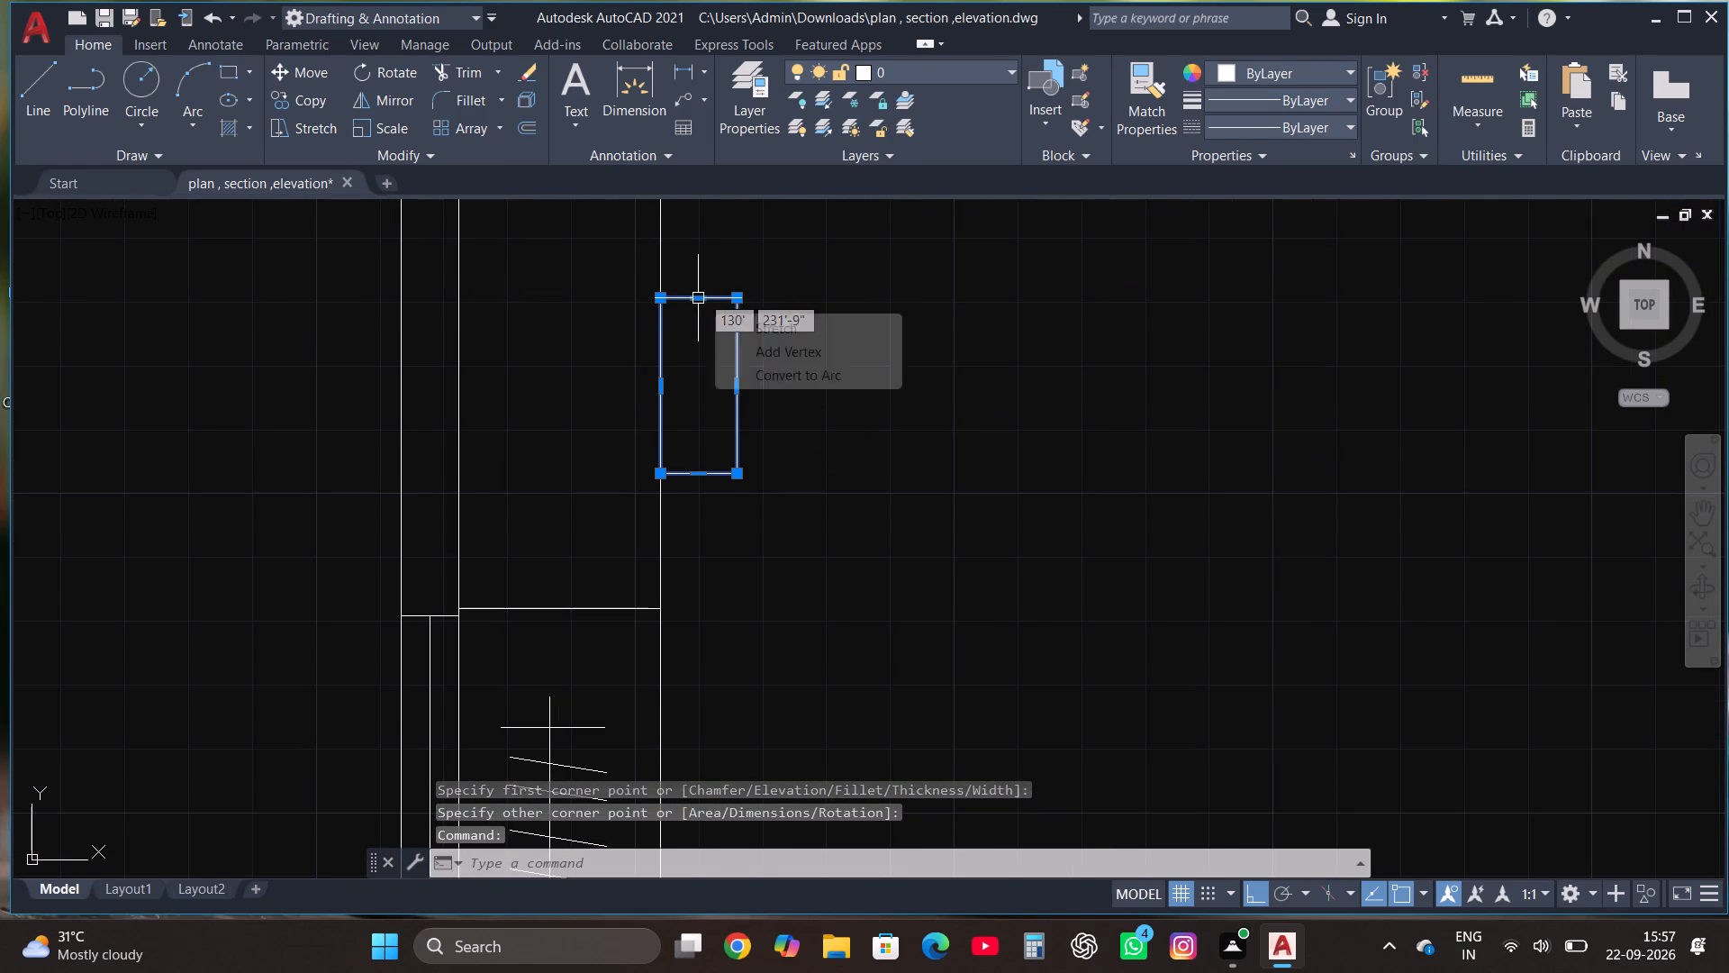
pyautogui.click(700, 317)
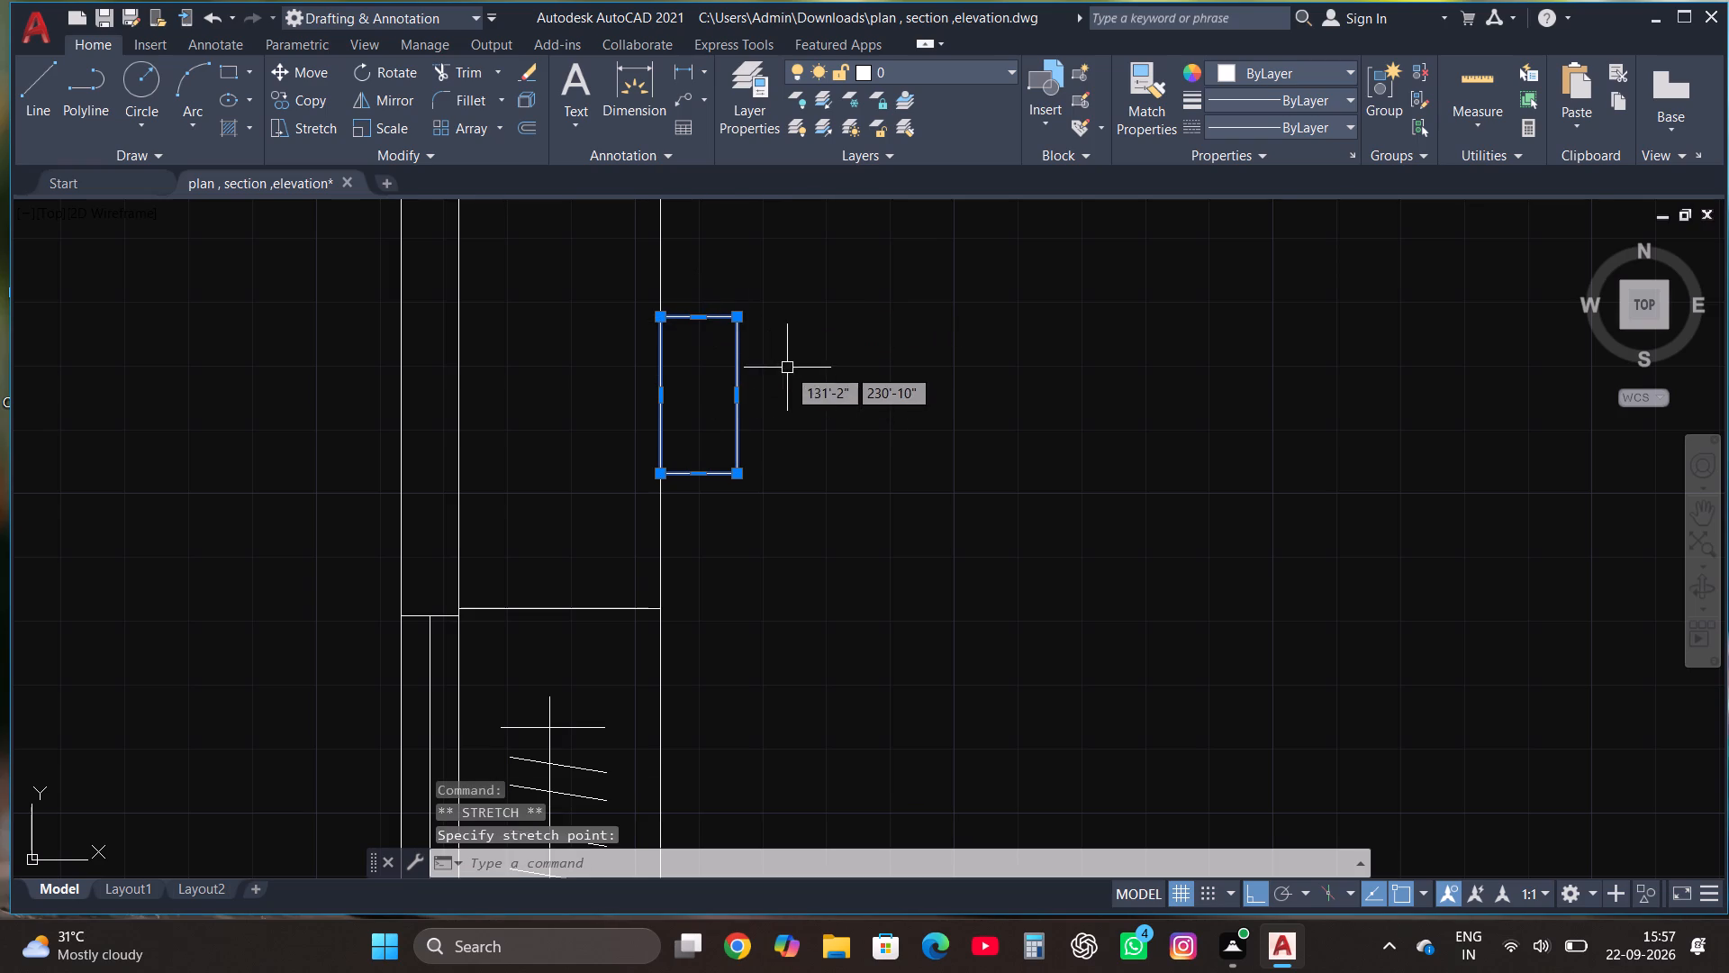
pyautogui.press('Escape')
# Draw a line slightly above the rectangle from the wardrobe's front line and down to its outer corner, forming a thin band.
pyautogui.click(20, 90)
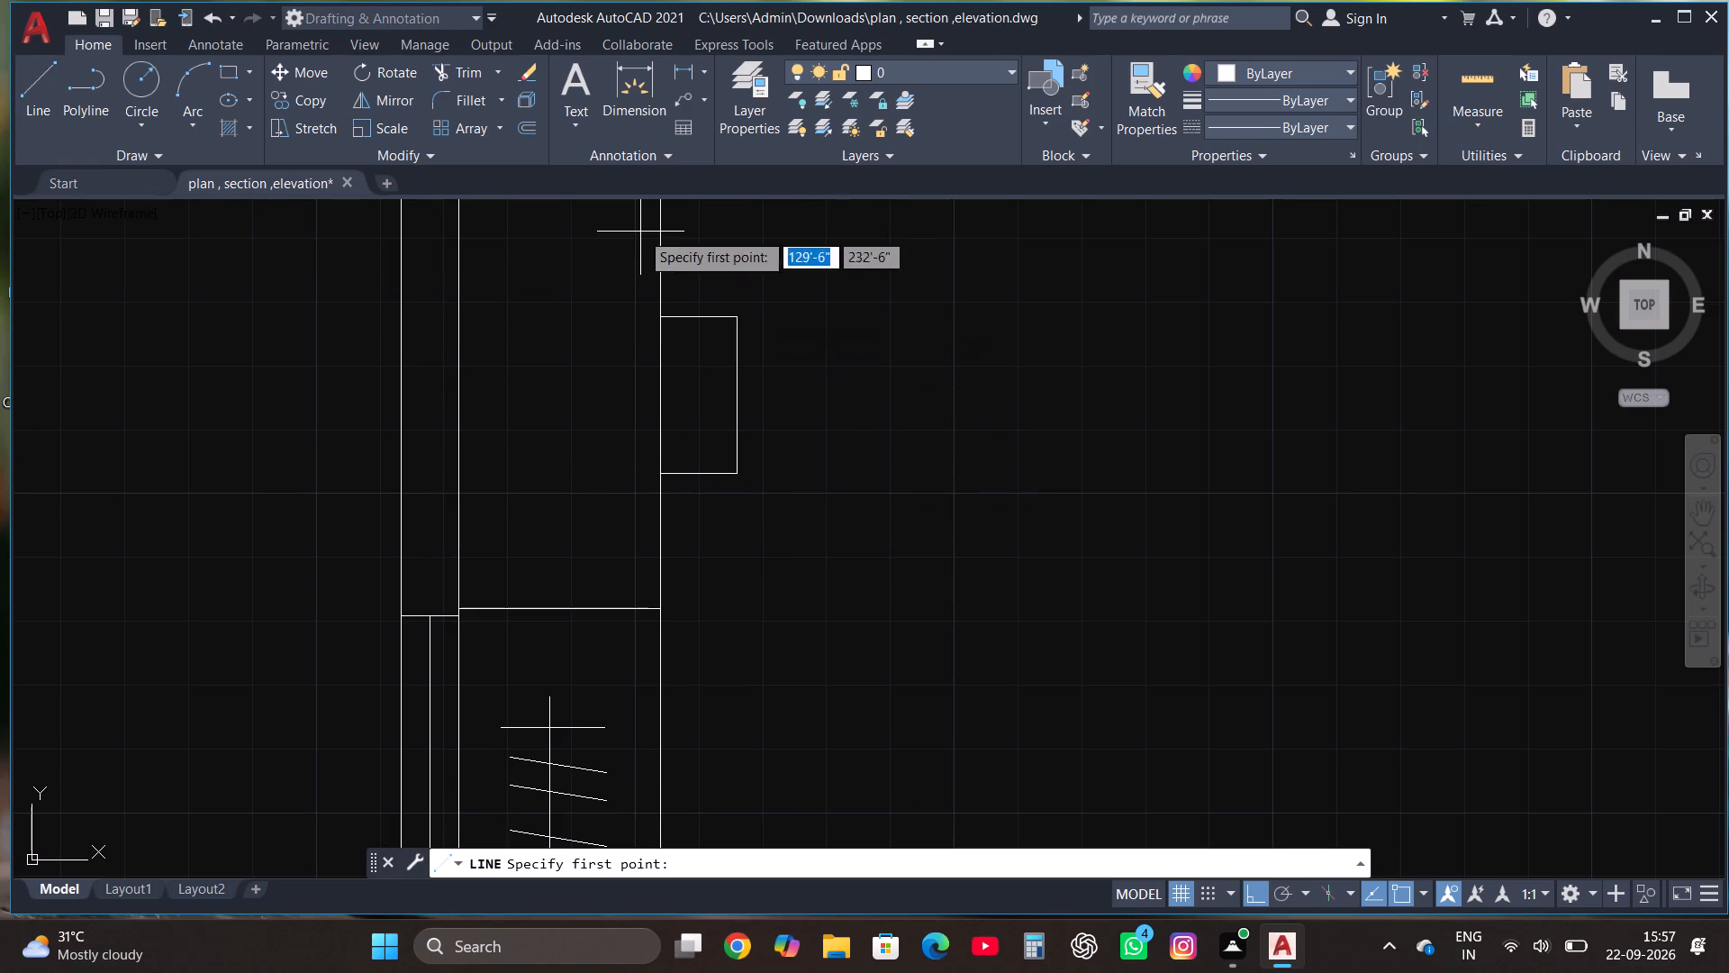
pyautogui.click(660, 306)
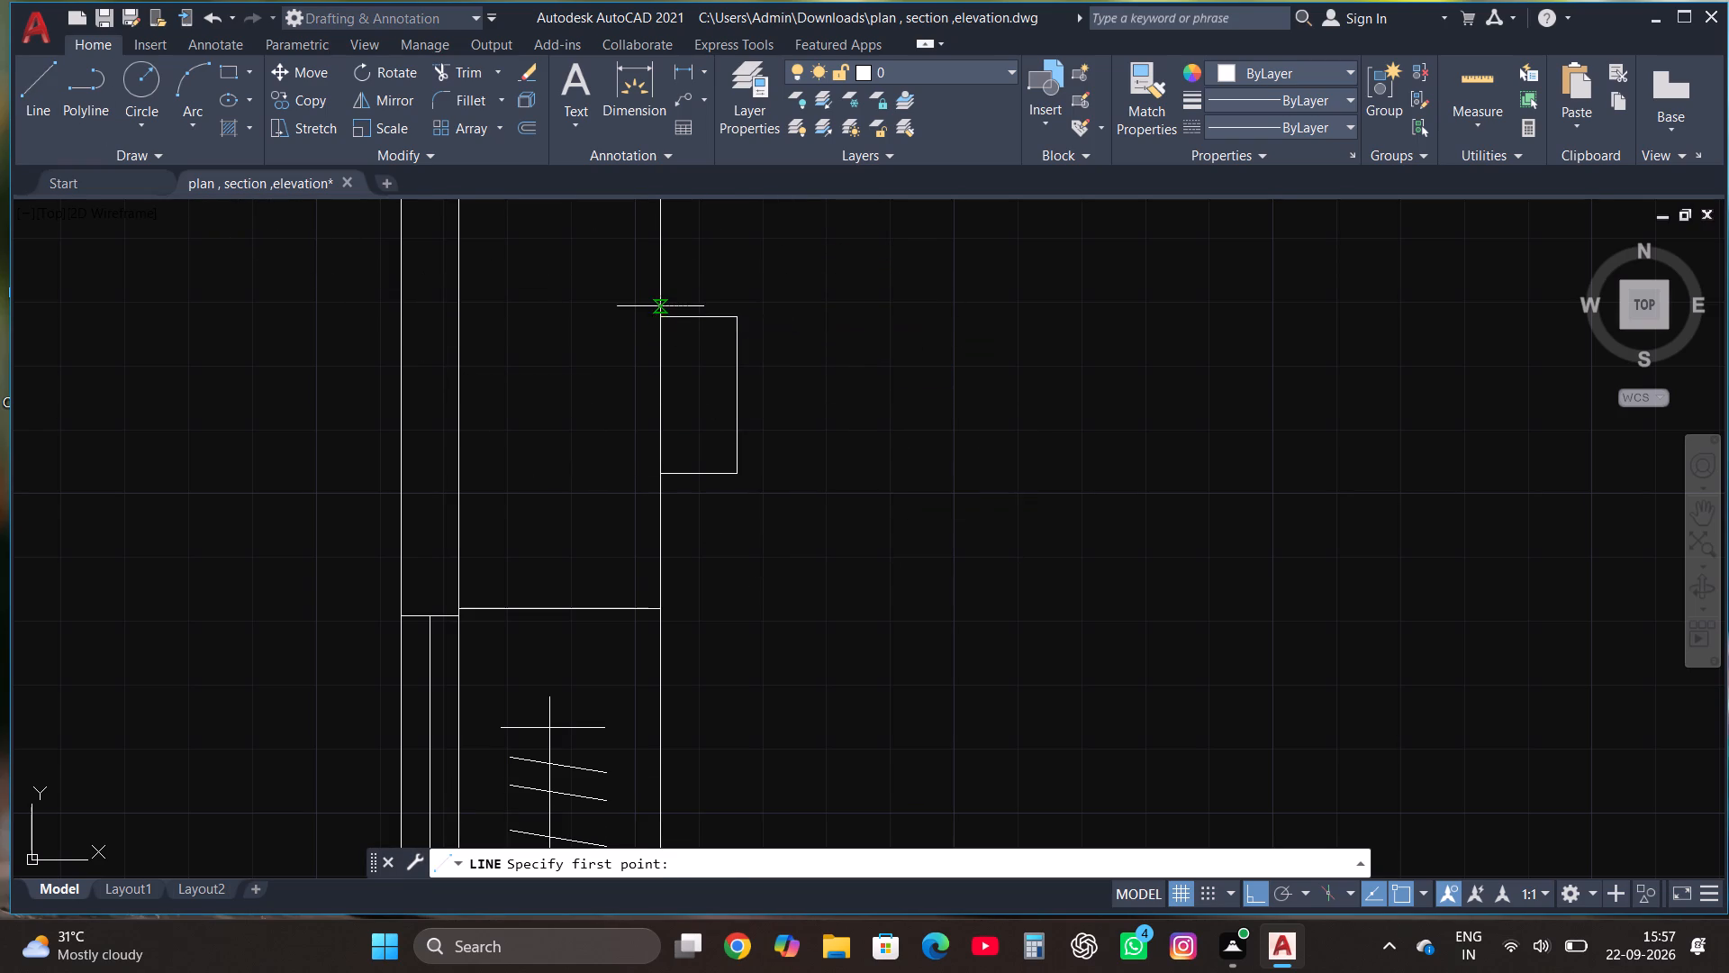
pyautogui.scroll(1, 753, 318)
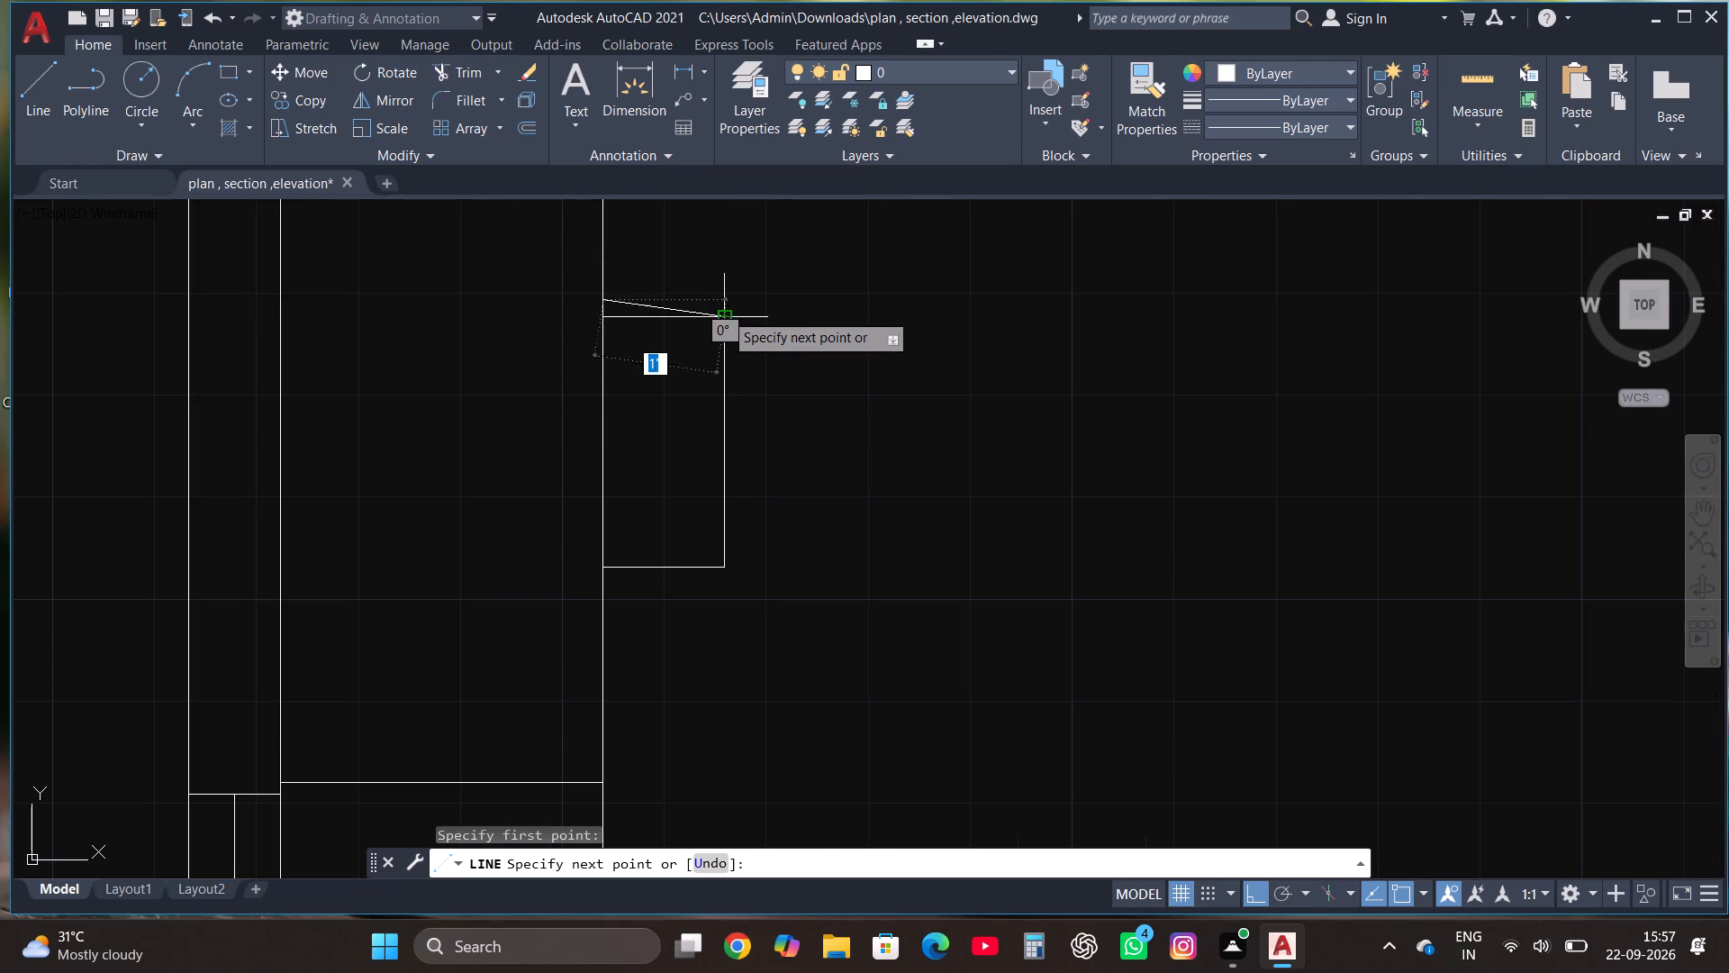
pyautogui.click(725, 306)
pyautogui.click(725, 332)
pyautogui.press('Escape')
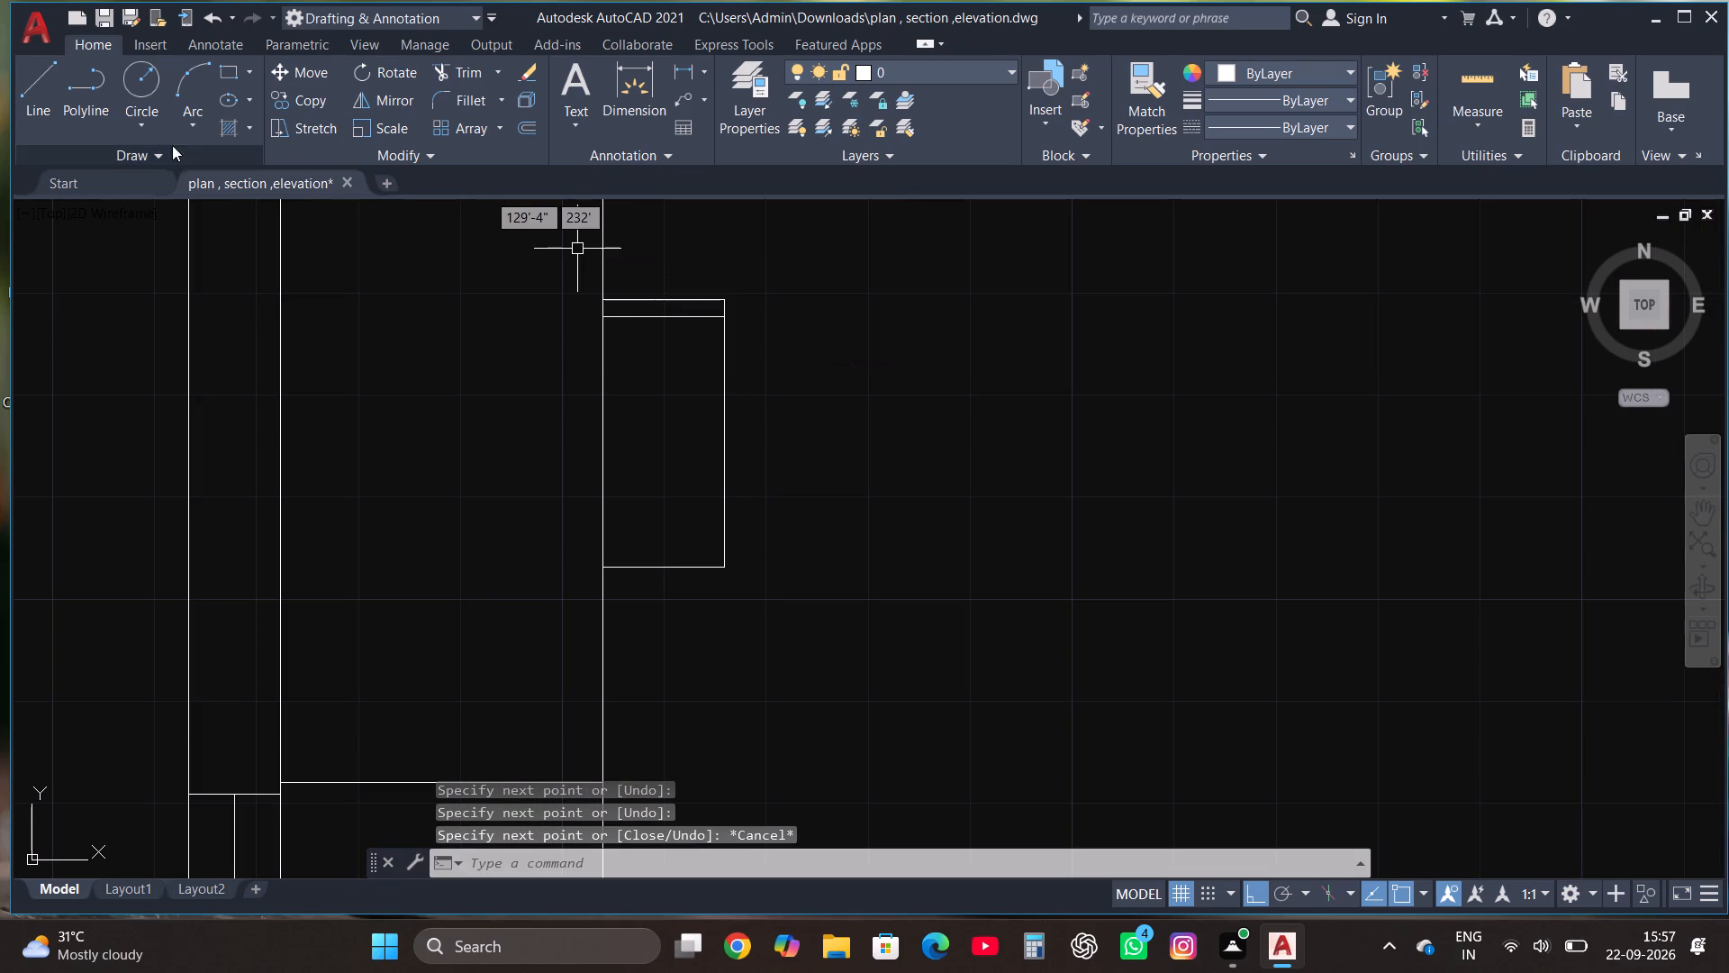
# Draw a line slightly below the chair rectangle from the wardrobe's front line and up to its outer corner, forming a second thin band.
pyautogui.click(46, 88)
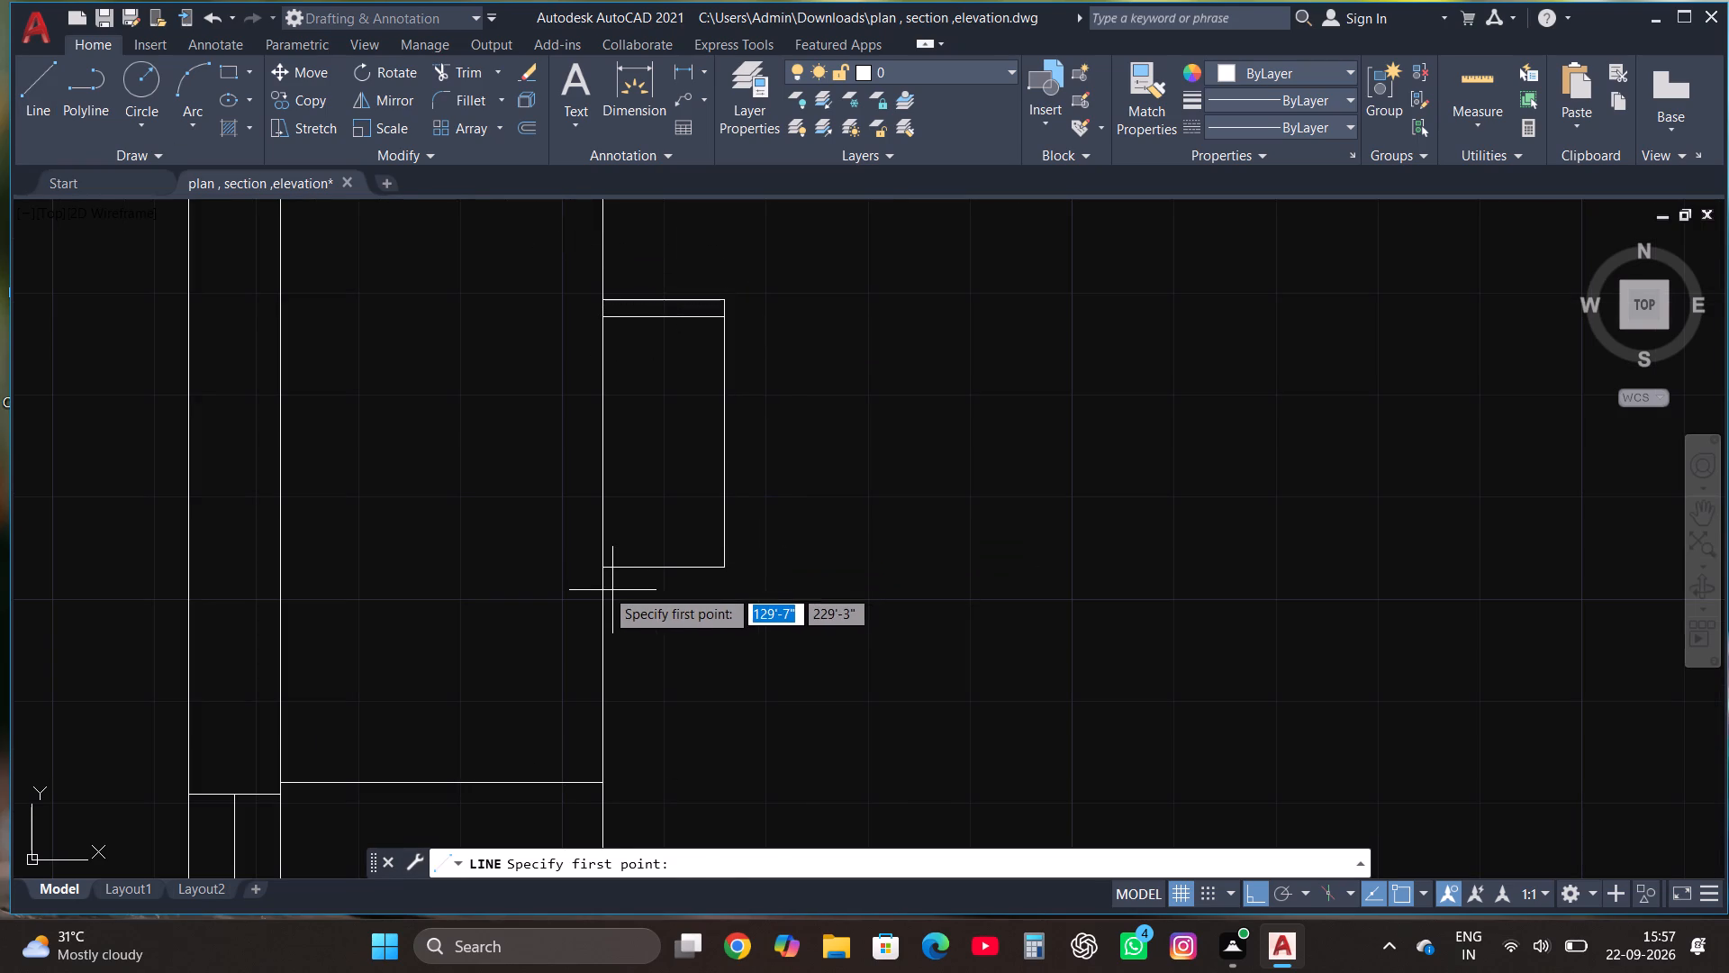
pyautogui.click(602, 587)
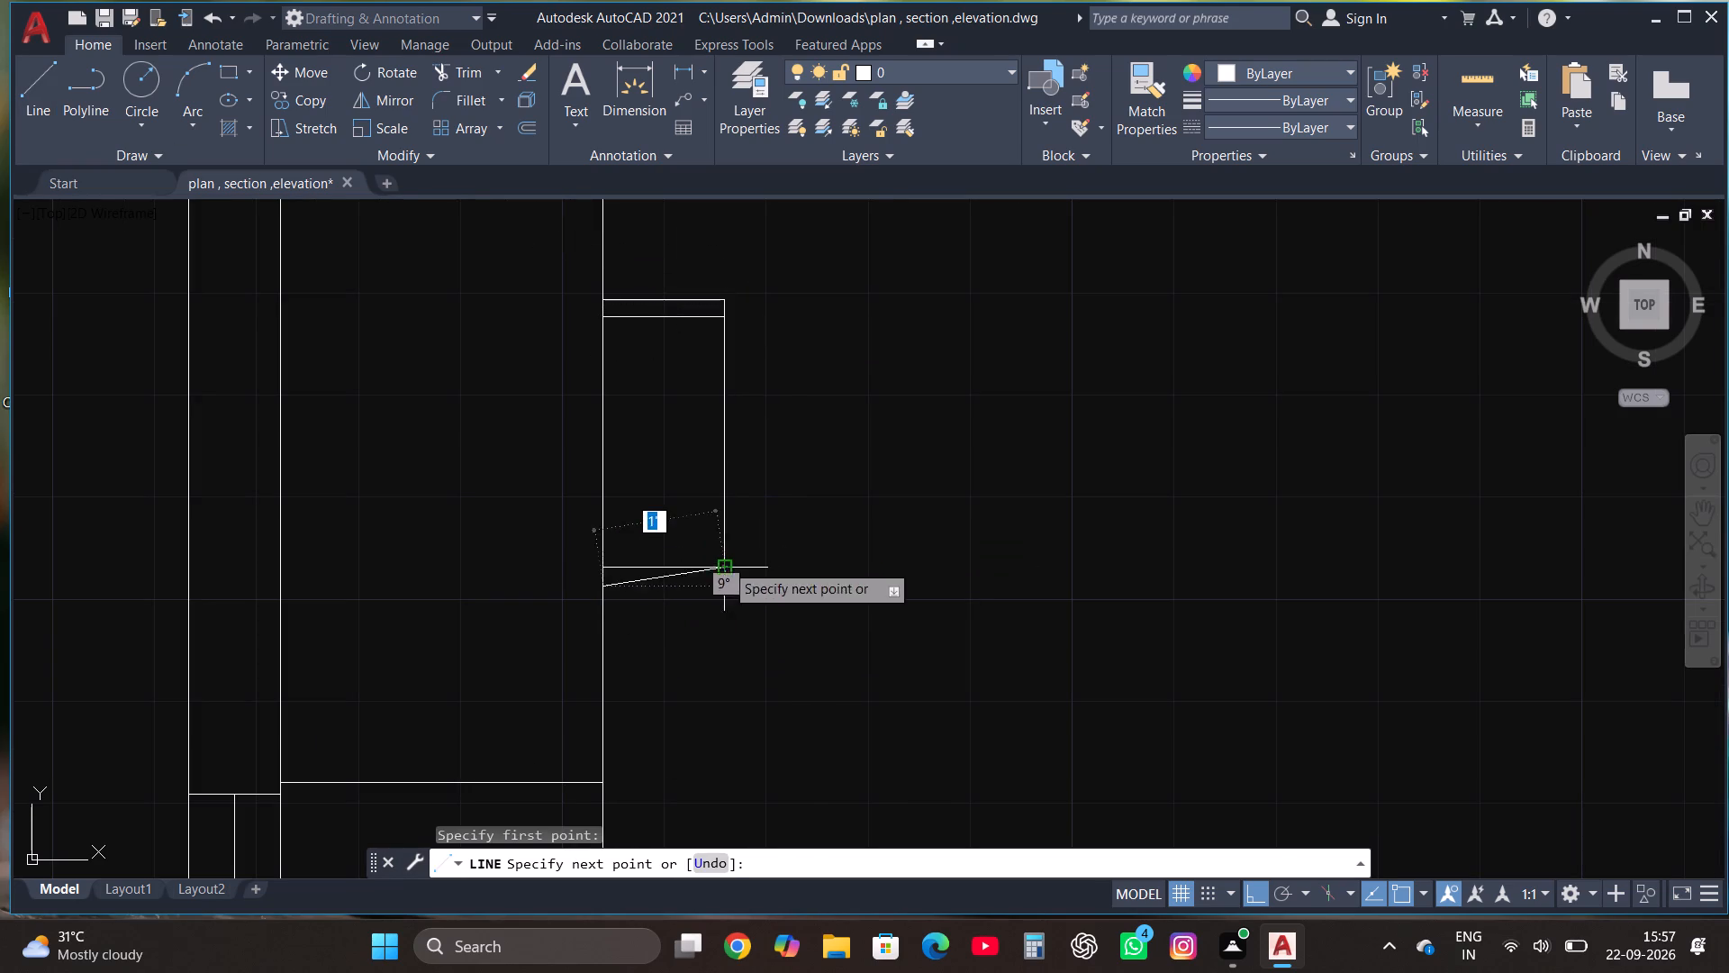
pyautogui.click(725, 579)
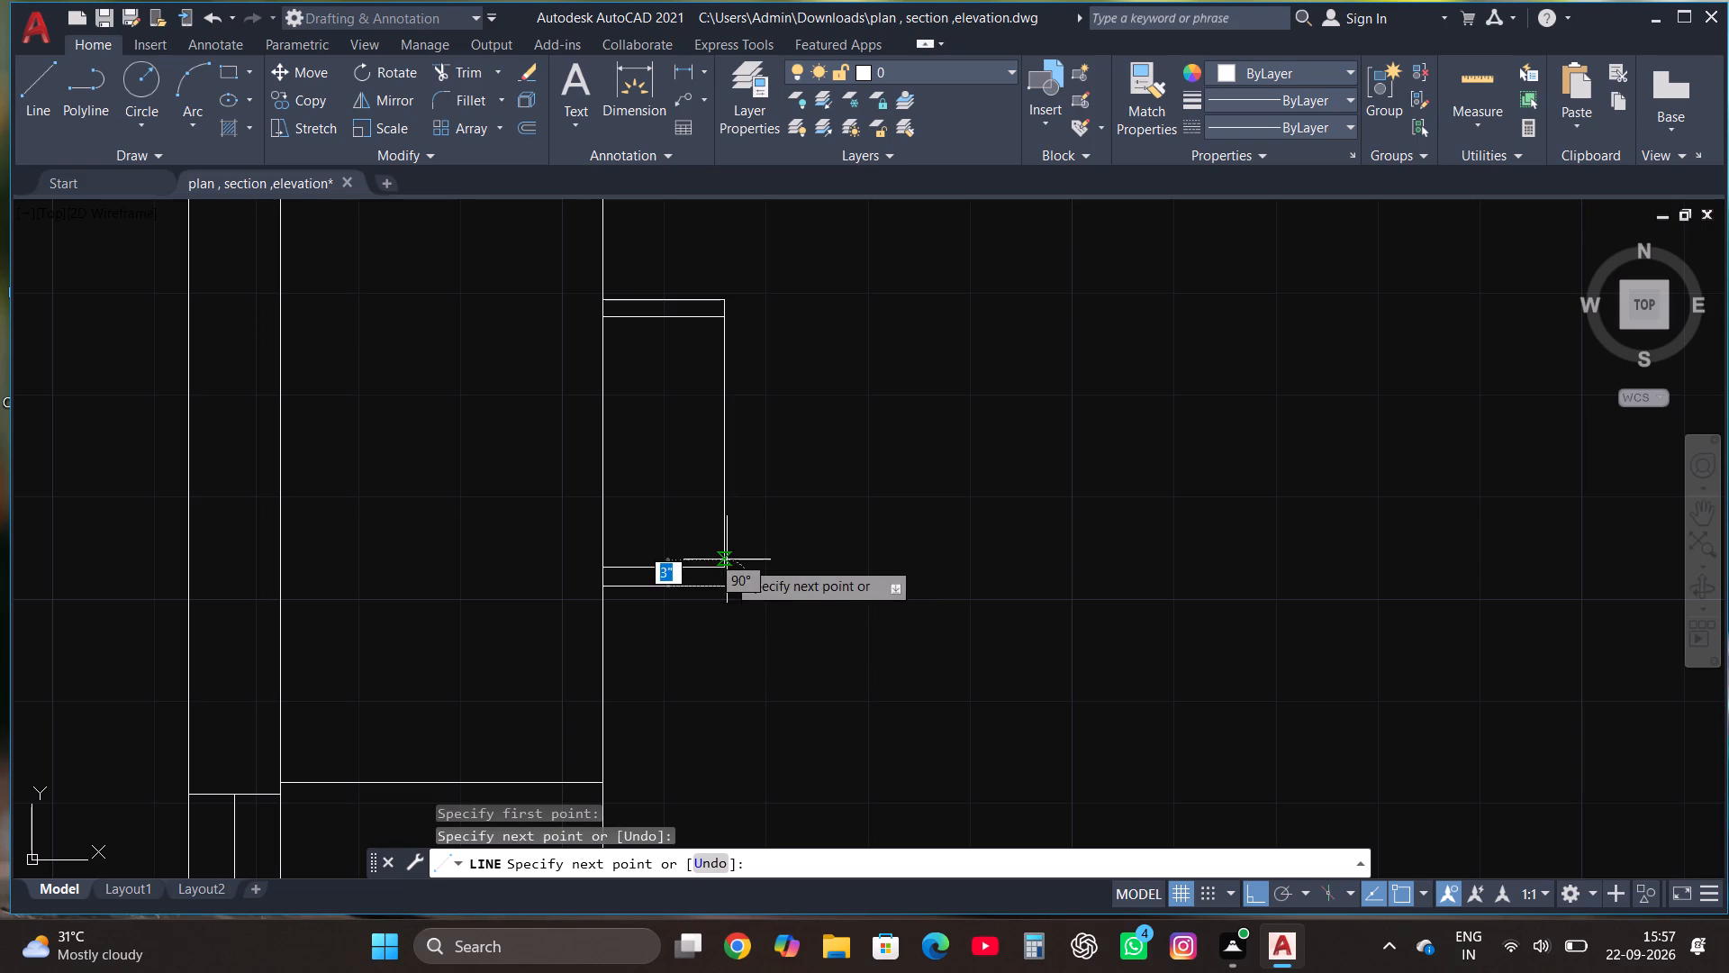
pyautogui.click(726, 559)
pyautogui.press('Escape')
# Draw a start-end-direction arc between the two outer corners of the chair outline, bulging into the room as a semicircle.
pyautogui.click(202, 132)
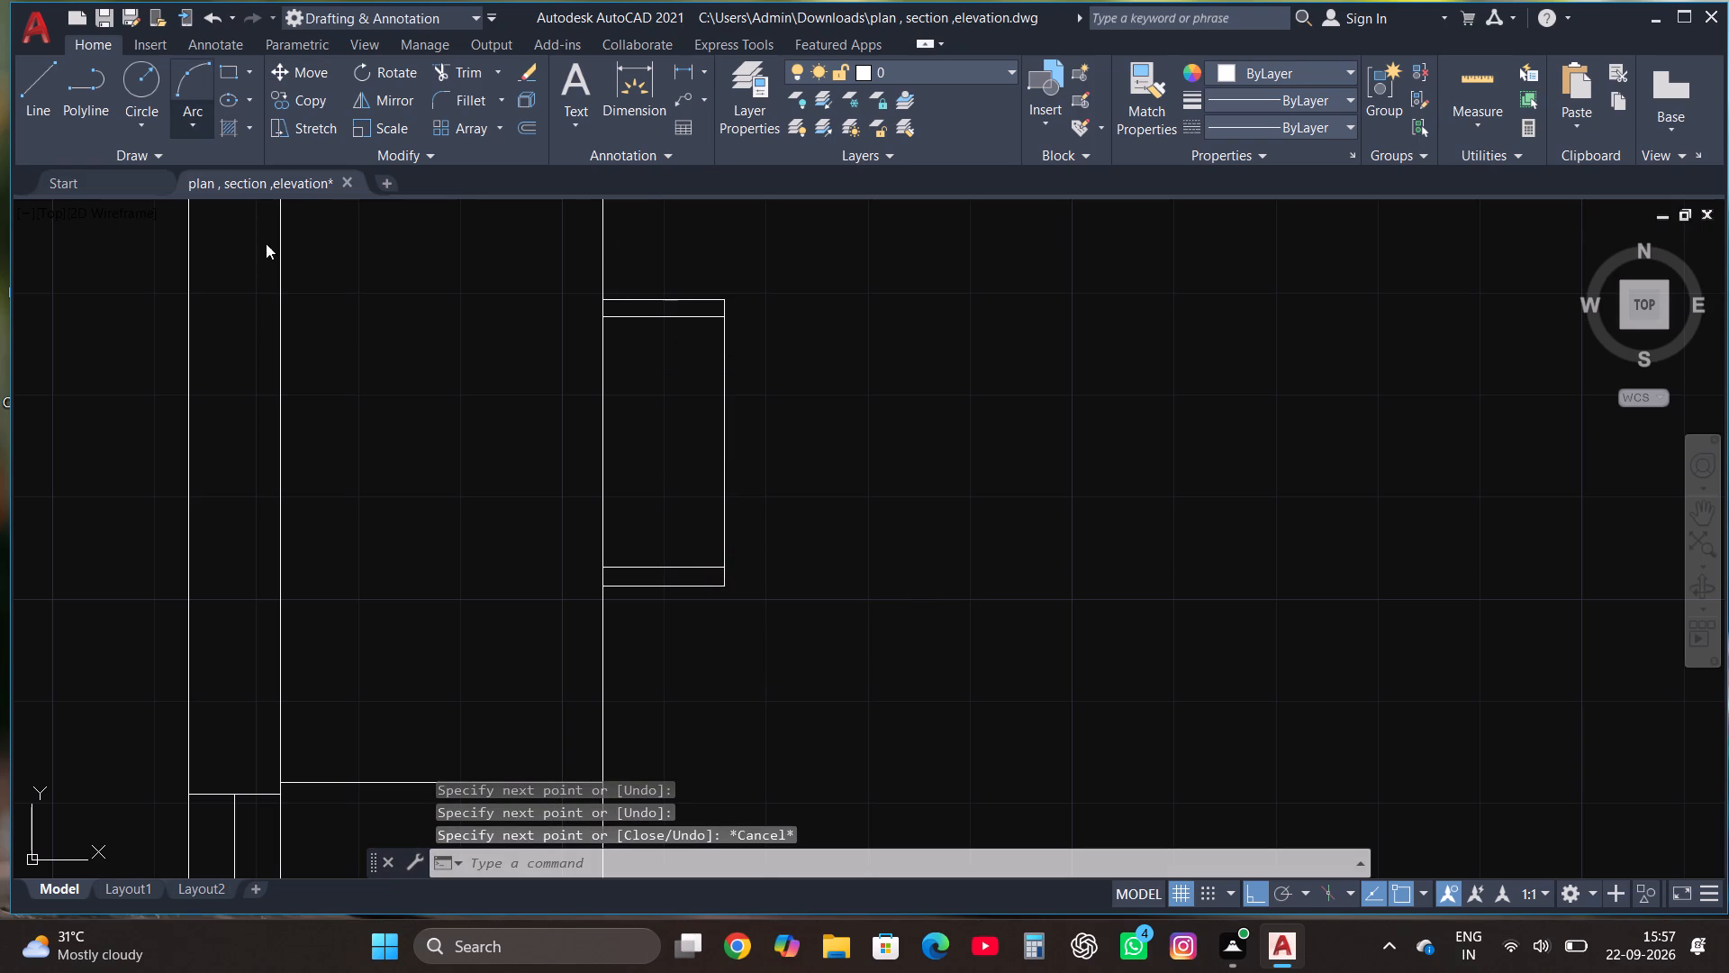
pyautogui.click(304, 407)
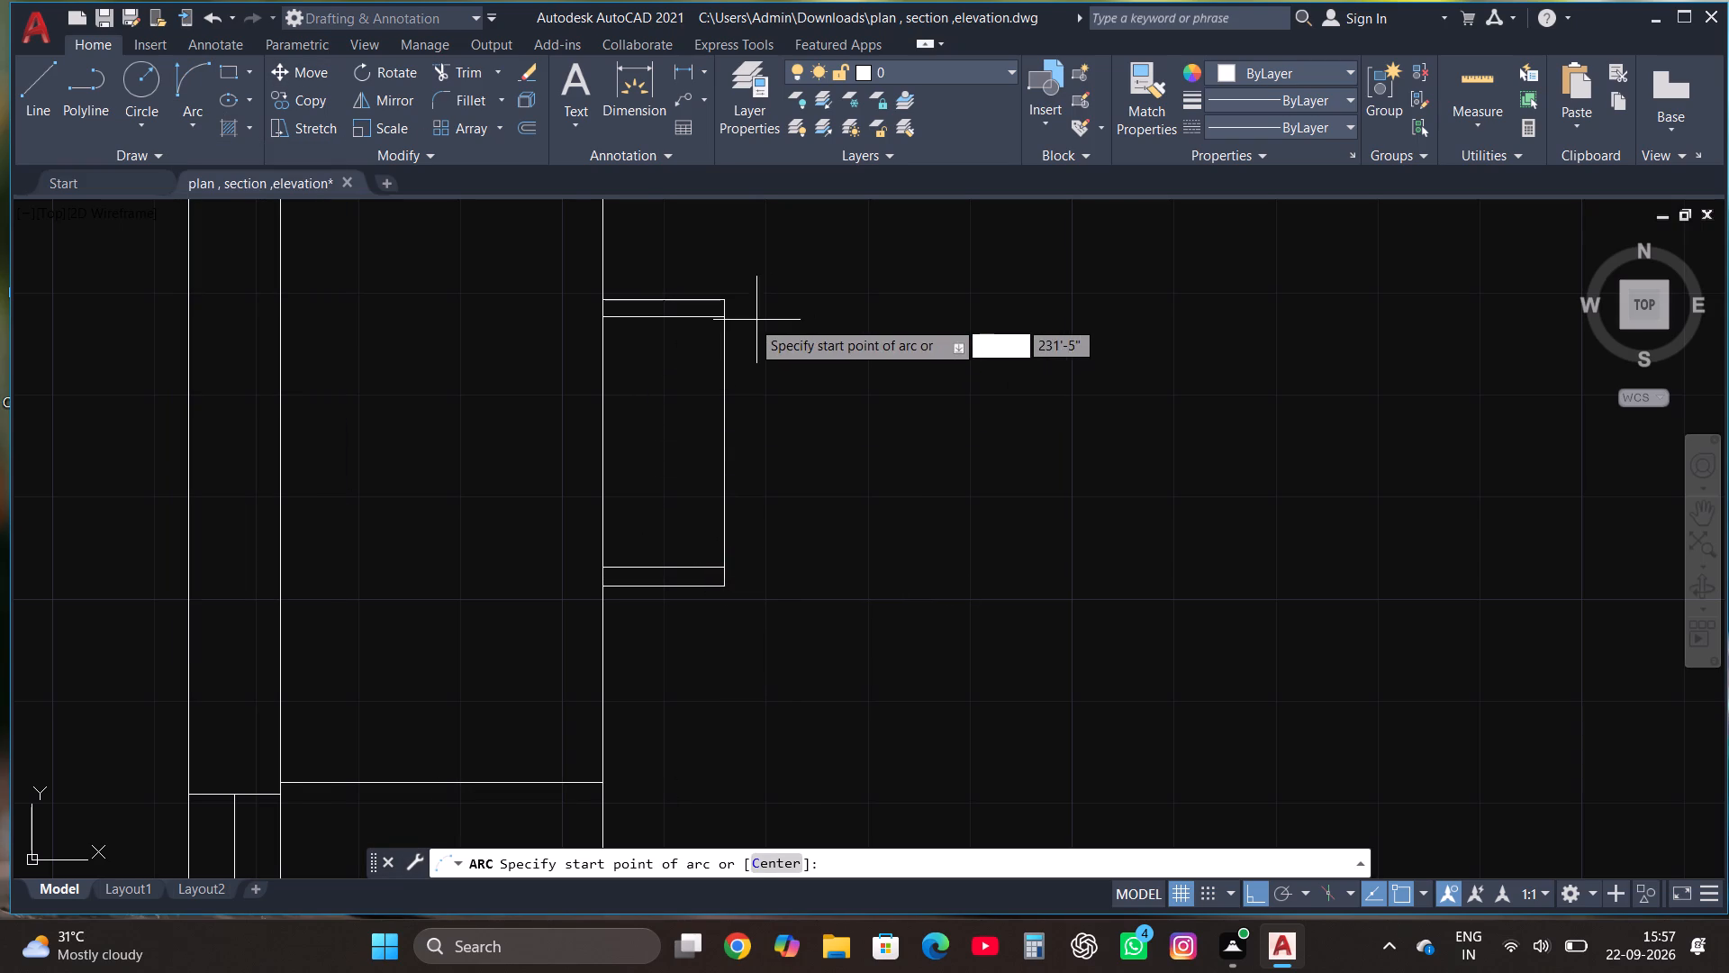
pyautogui.click(721, 302)
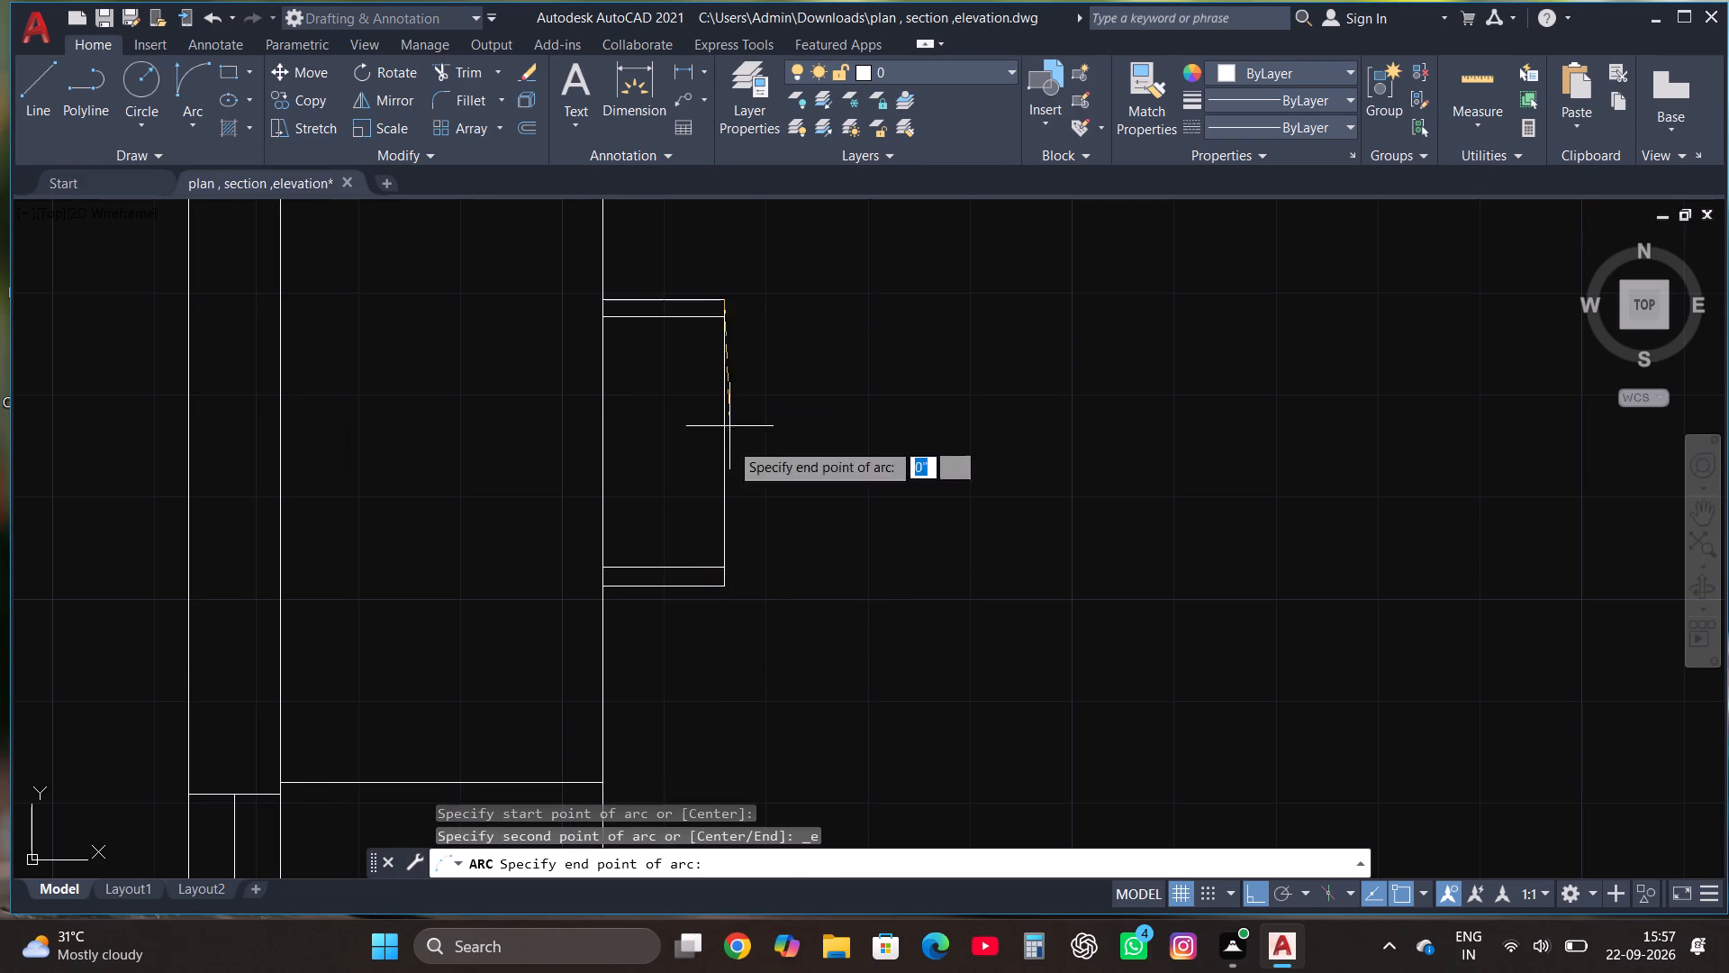
pyautogui.click(725, 583)
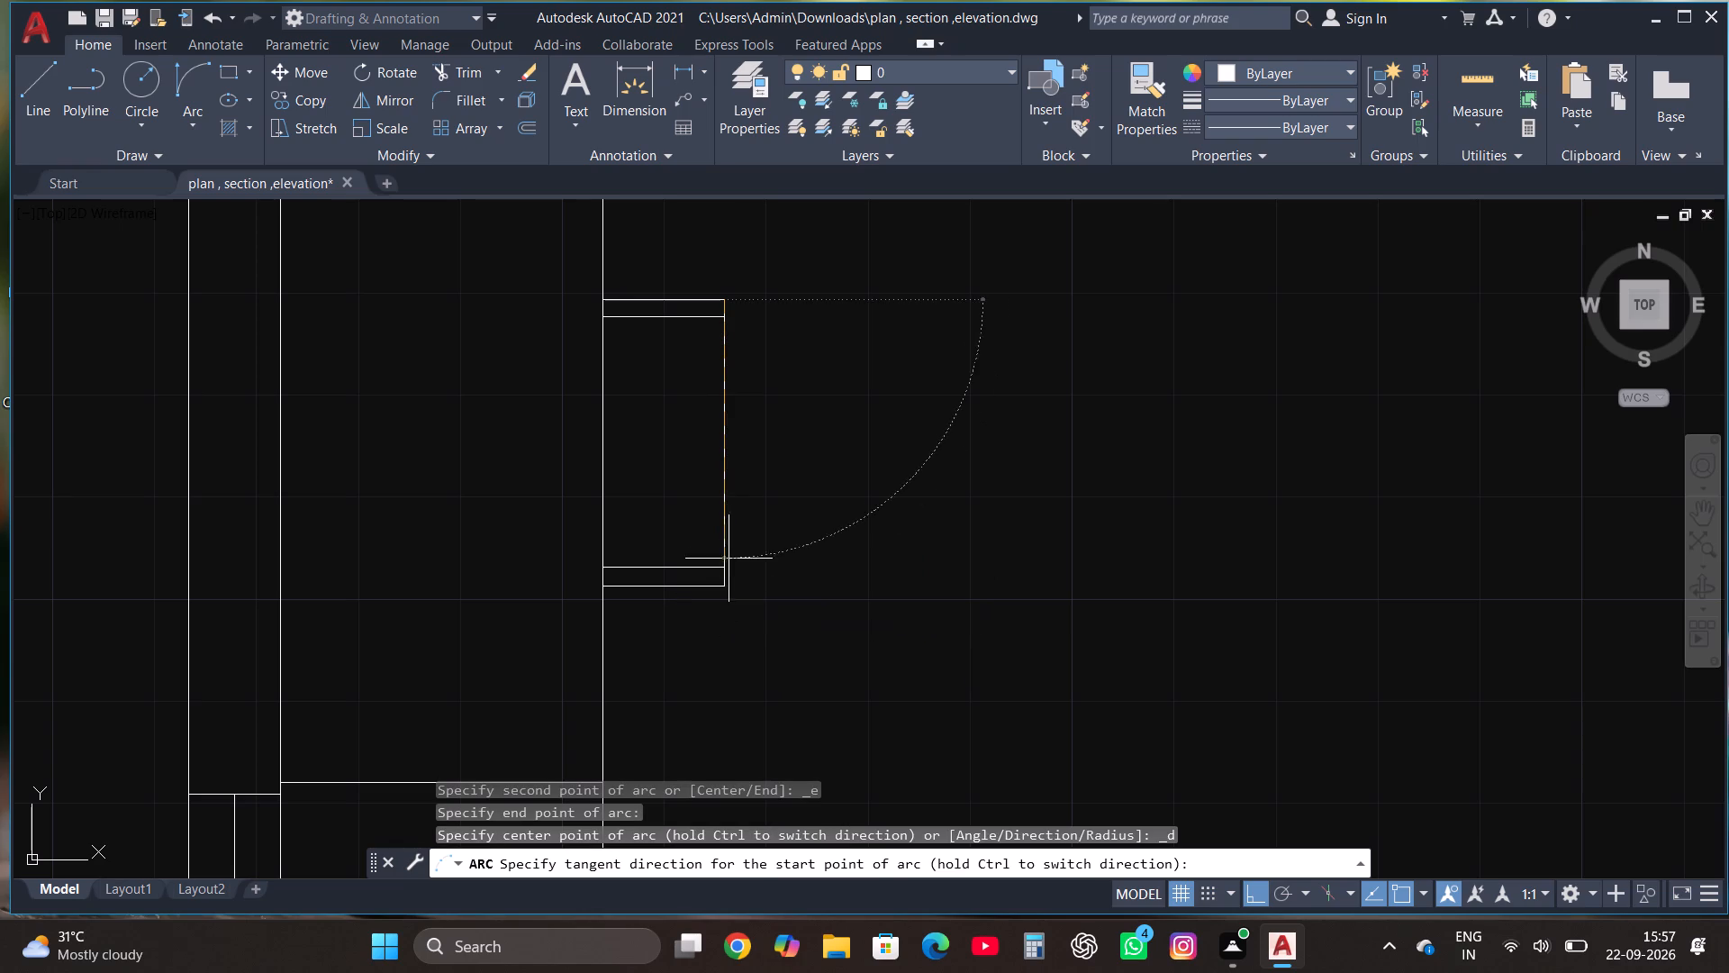
pyautogui.click(1072, 507)
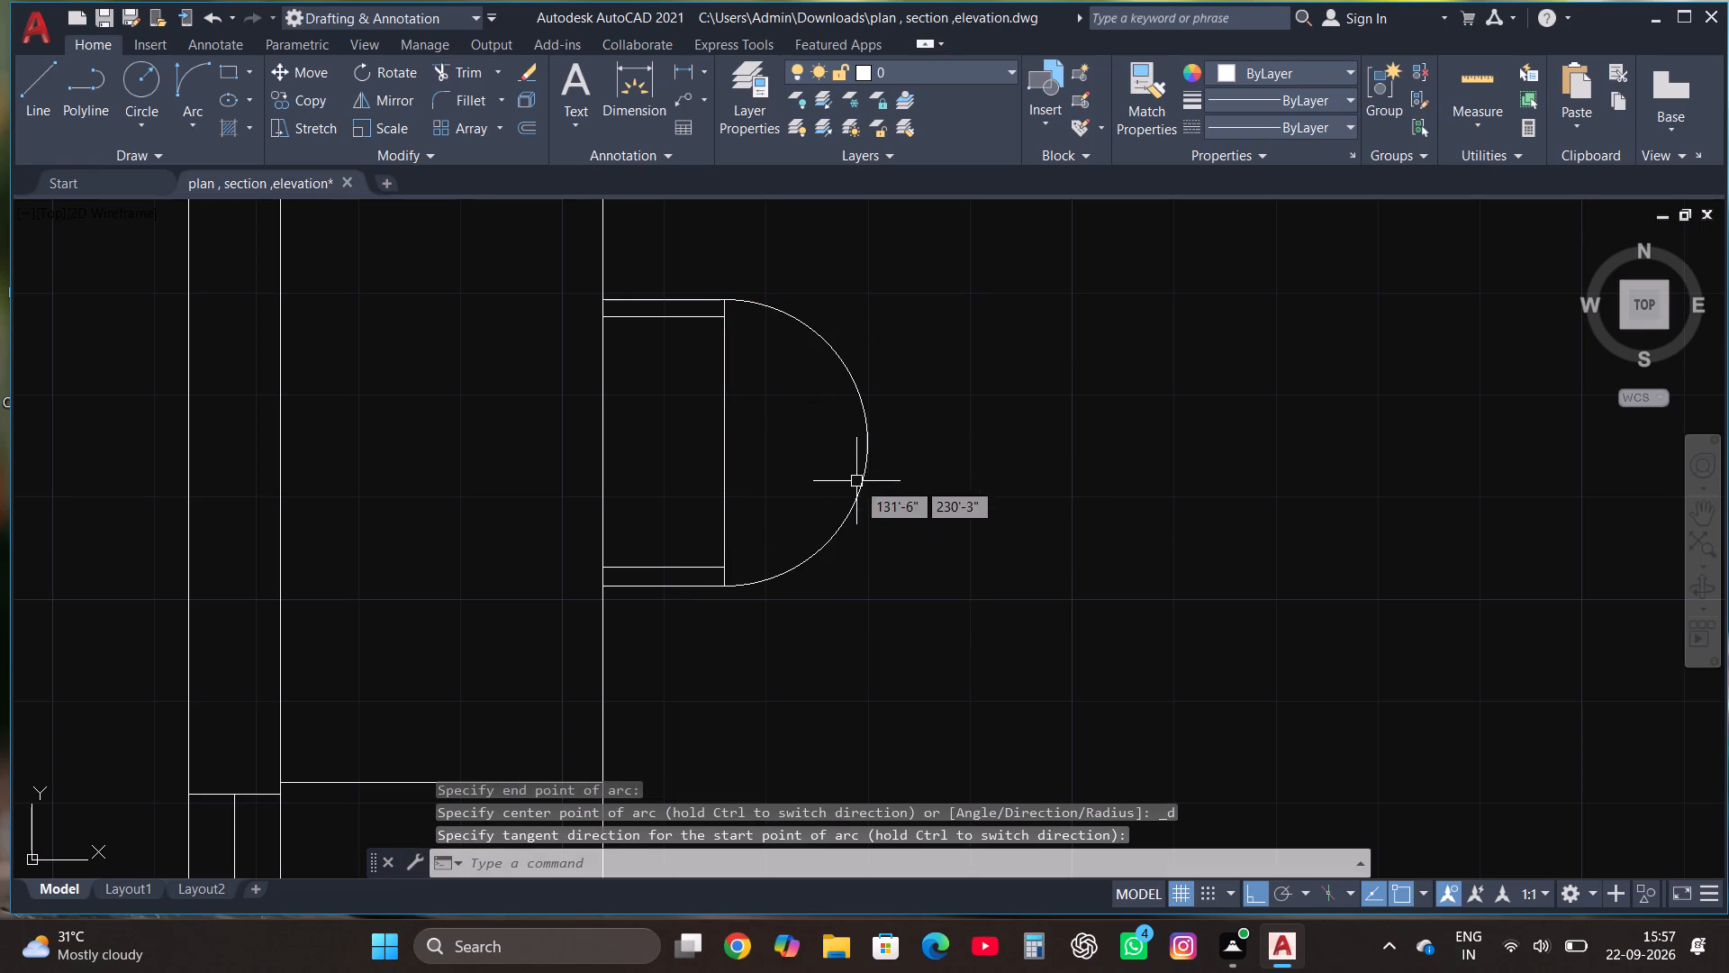
# Stretch the arc's midpoint toward the chair rectangle to make a shallower curved back, and clear the selection.
pyautogui.click(865, 492)
pyautogui.click(864, 449)
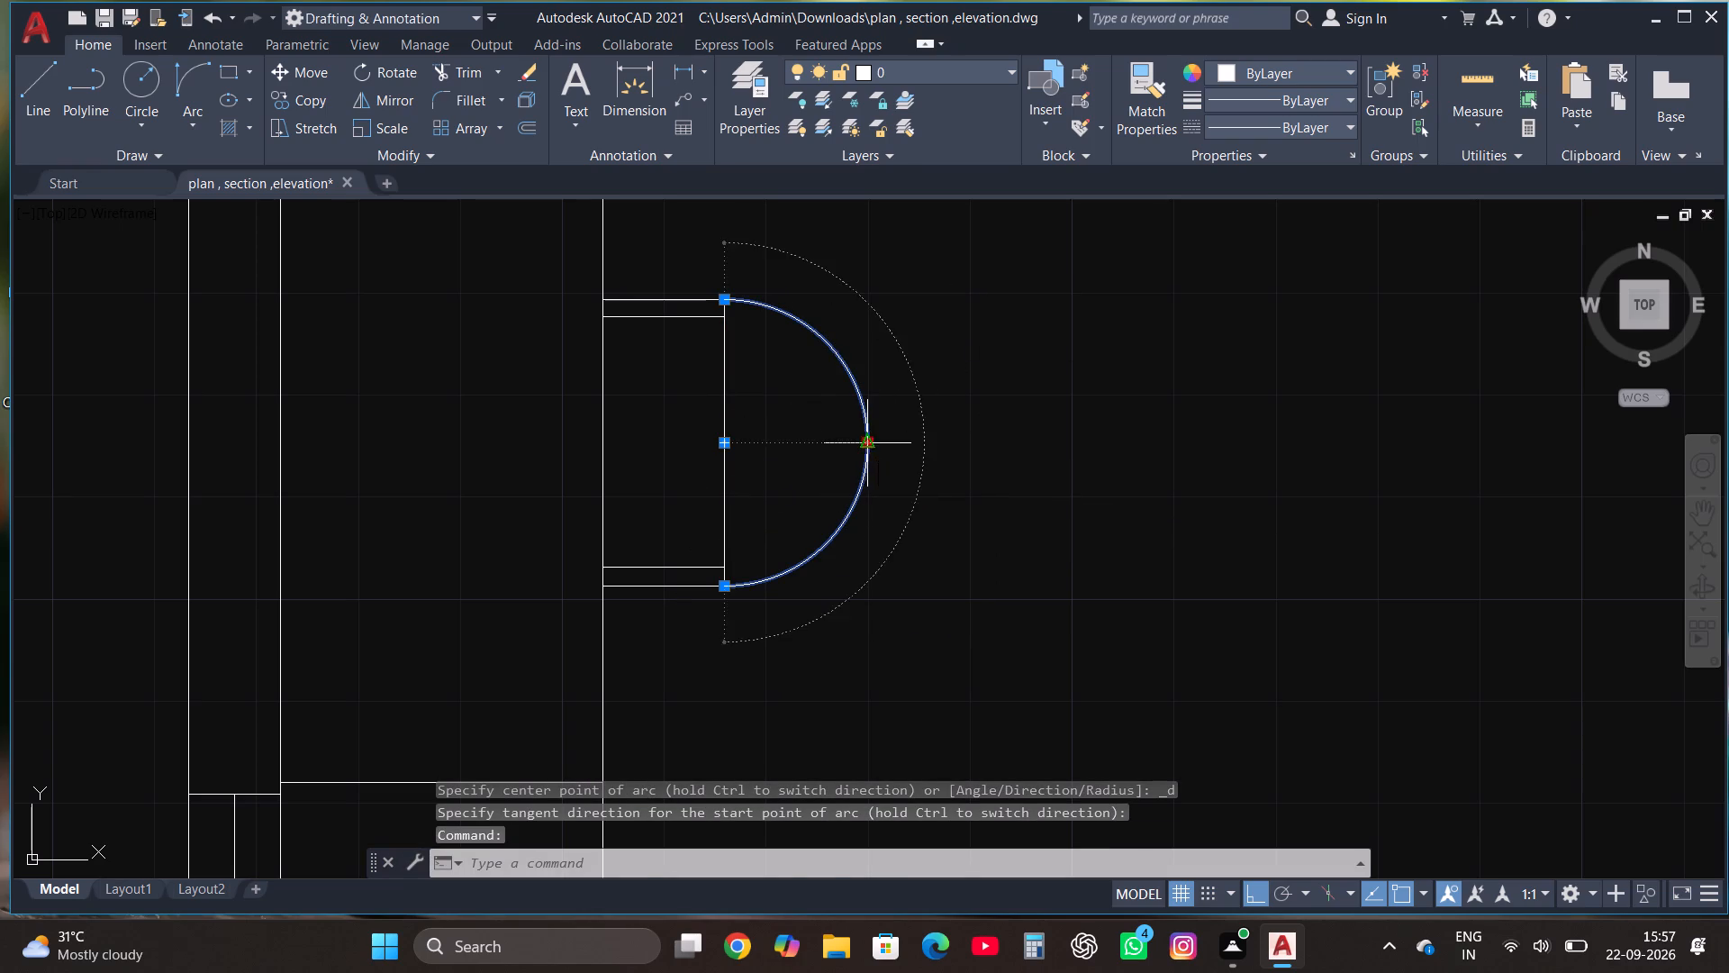
pyautogui.click(768, 439)
pyautogui.press('Escape')
# Copy the whole chair straight down along the wardrobe's front line to below the hanging-clothes compartment.
pyautogui.scroll(-1, 814, 427)
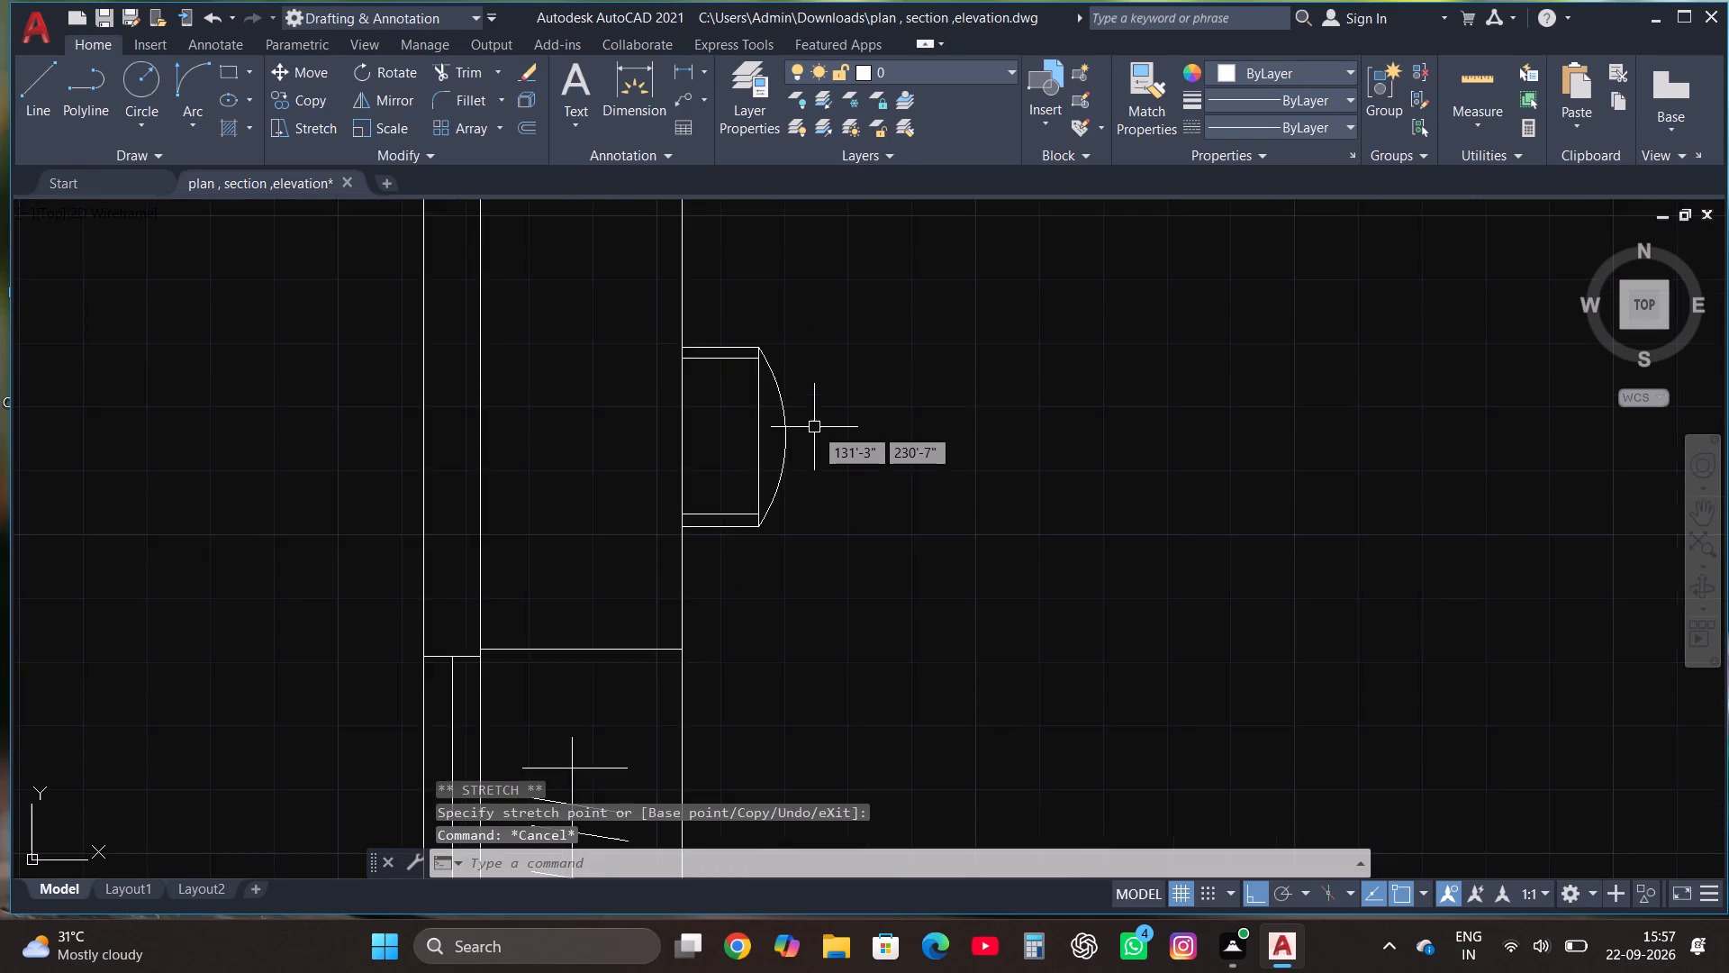
pyautogui.scroll(-2, 814, 427)
pyautogui.scroll(1, 777, 466)
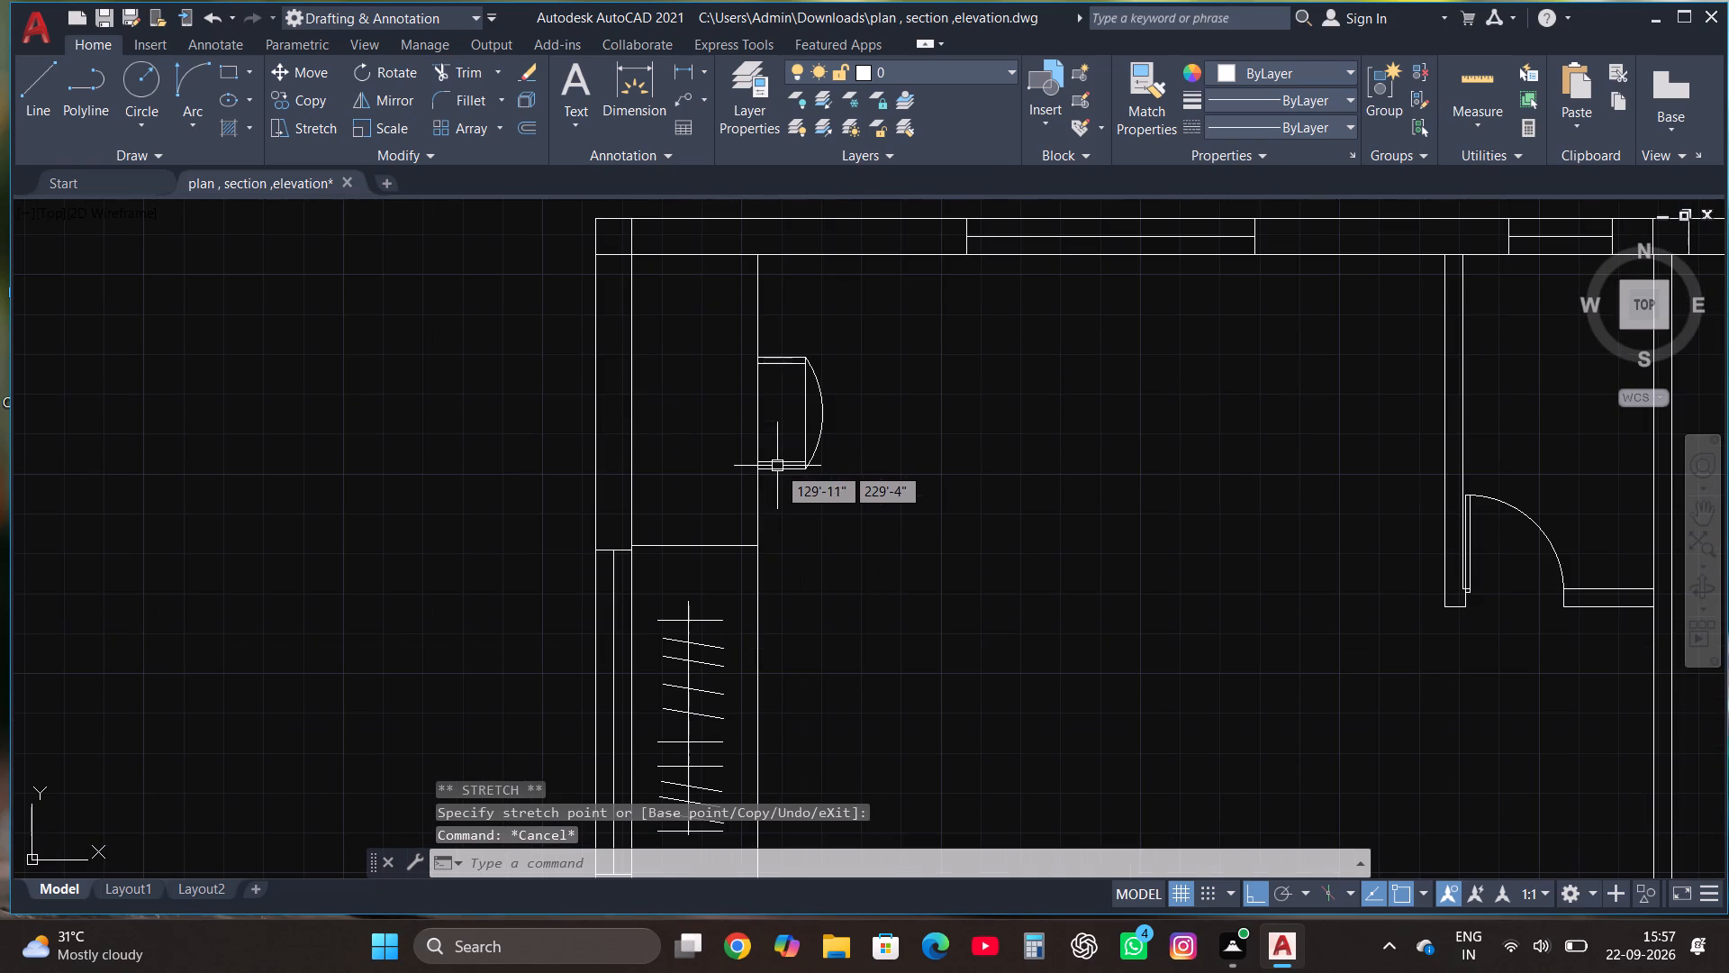
pyautogui.click(735, 500)
pyautogui.click(844, 322)
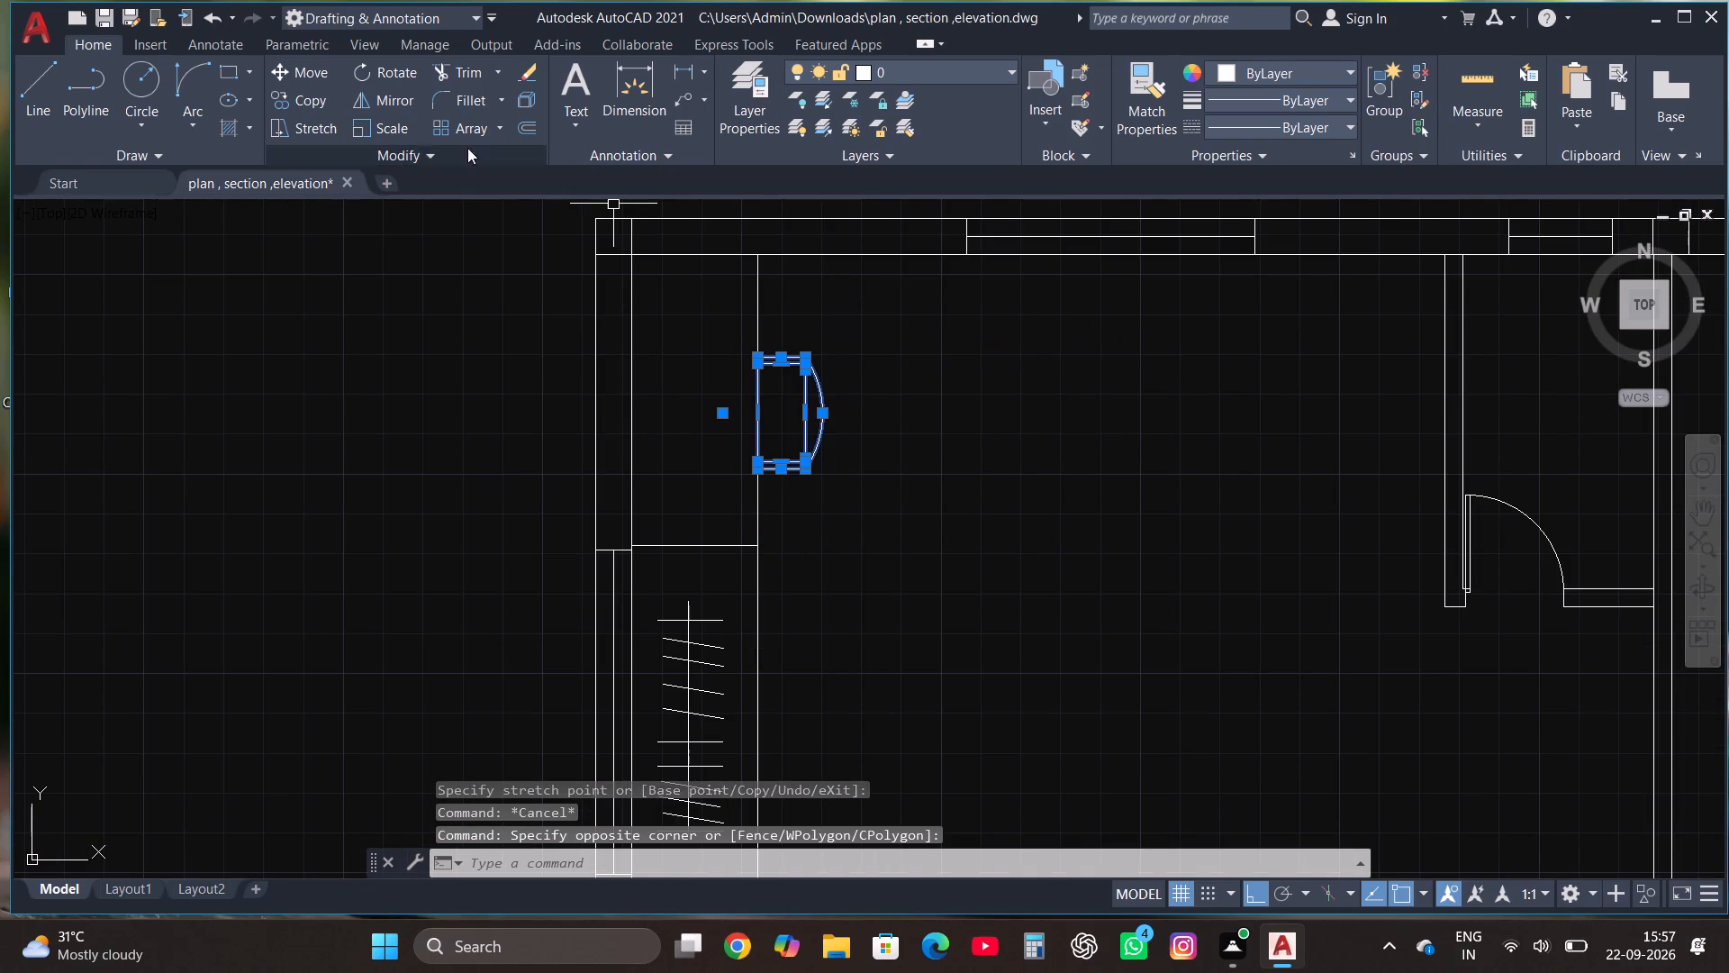
pyautogui.click(299, 101)
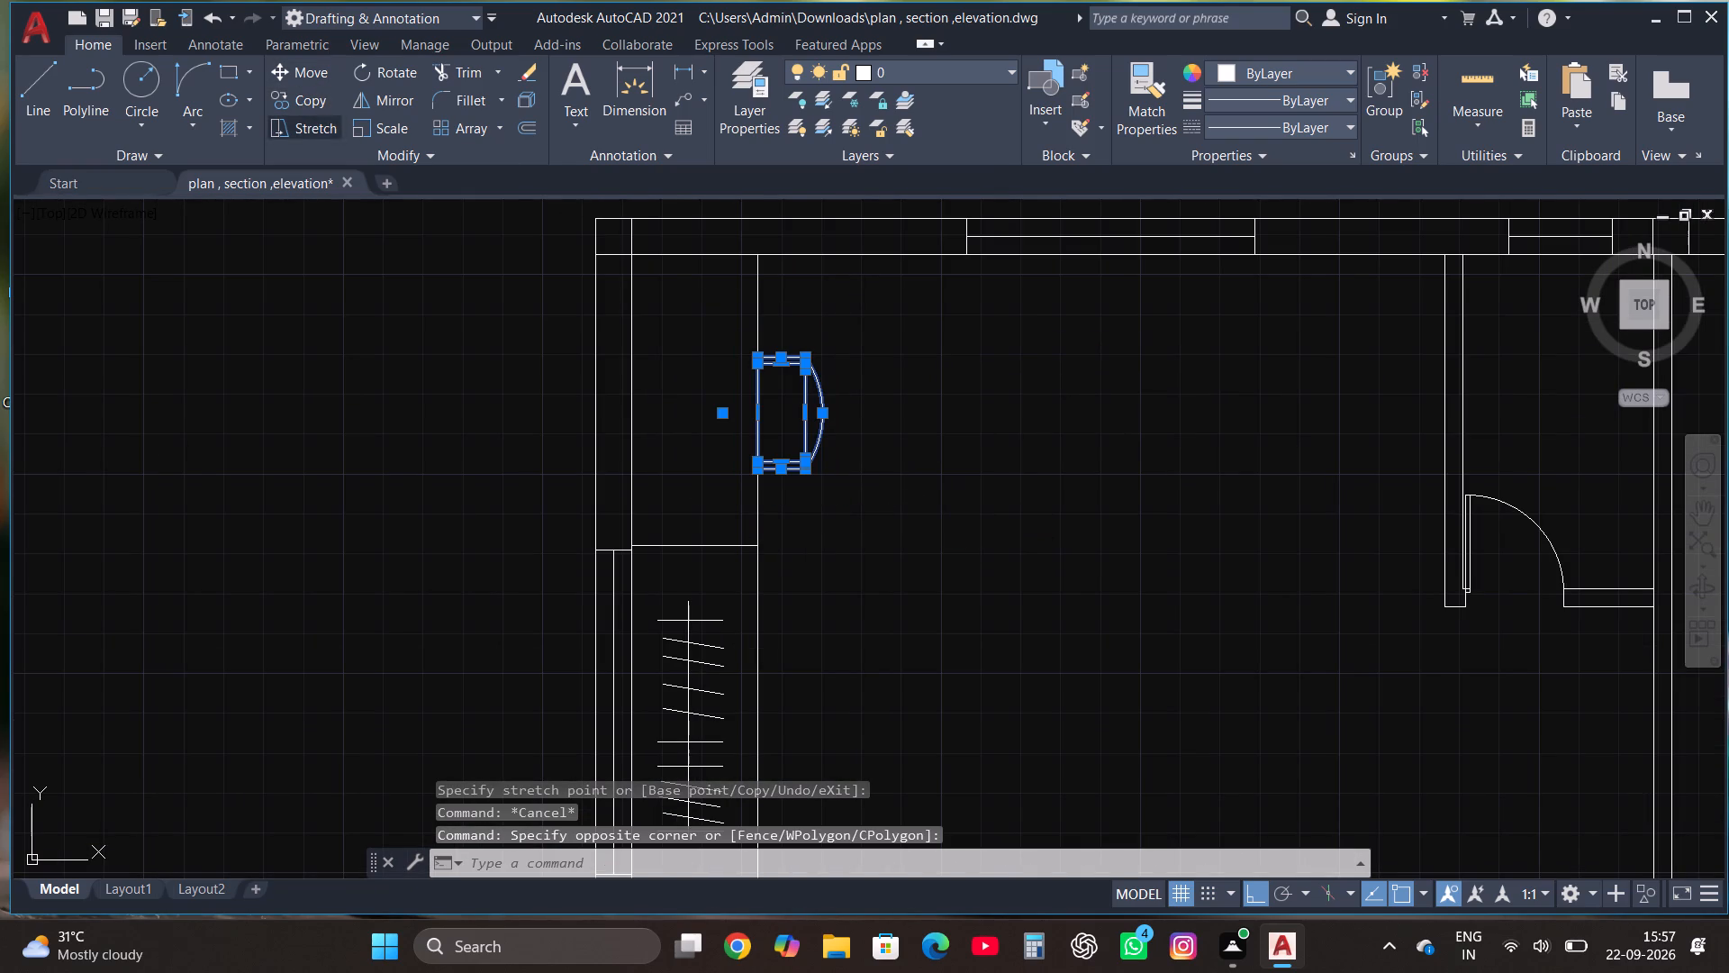
pyautogui.click(758, 353)
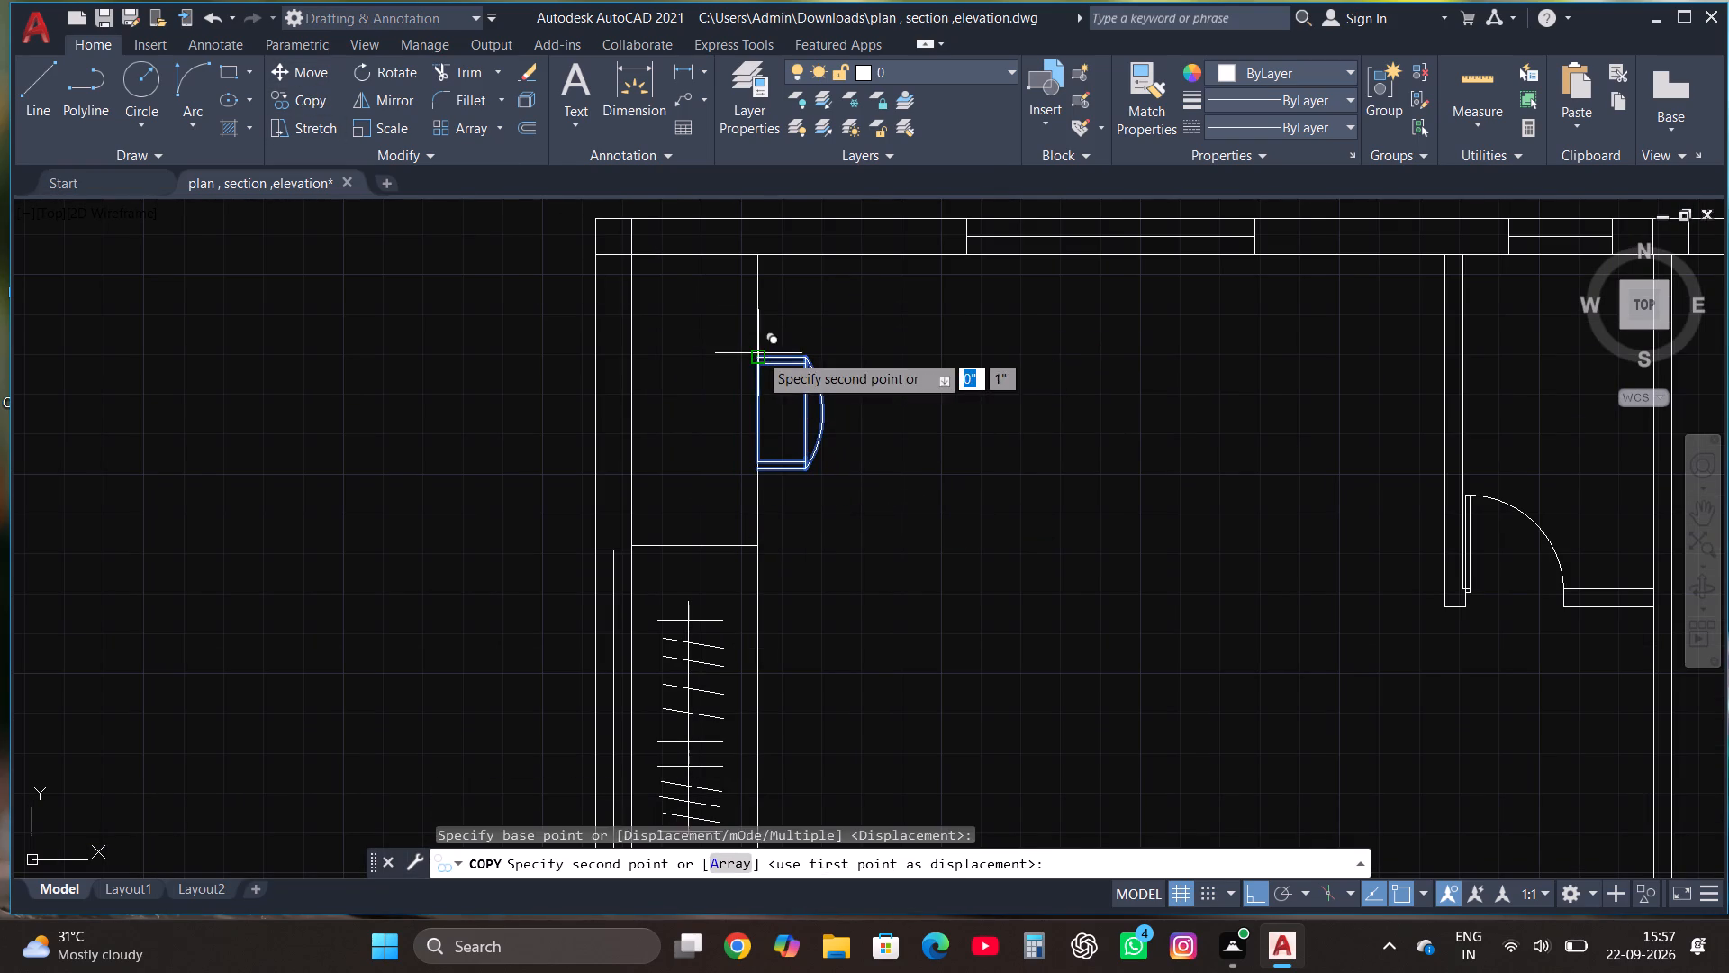
pyautogui.scroll(-2, 758, 353)
pyautogui.scroll(1, 770, 618)
pyautogui.click(770, 618)
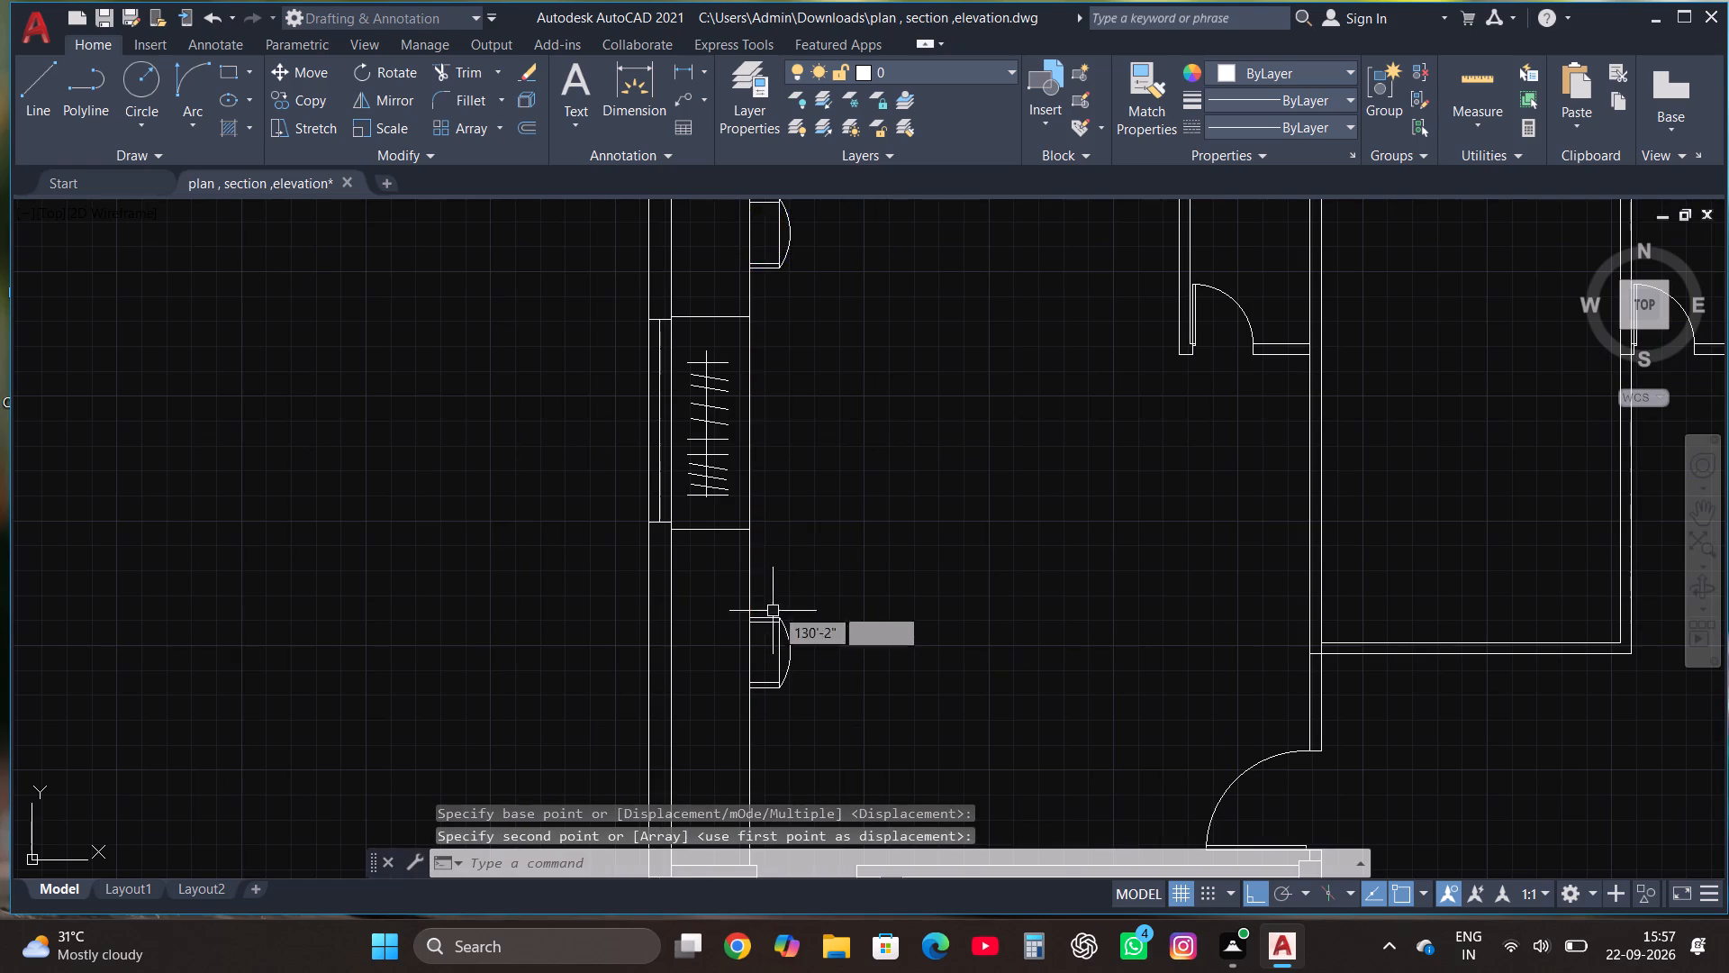
# Draw a bed rectangle about 4'-6" by 5'-5" against the upper-left room's top wall, beneath the window.
pyautogui.scroll(-2, 827, 502)
pyautogui.scroll(-1, 584, 551)
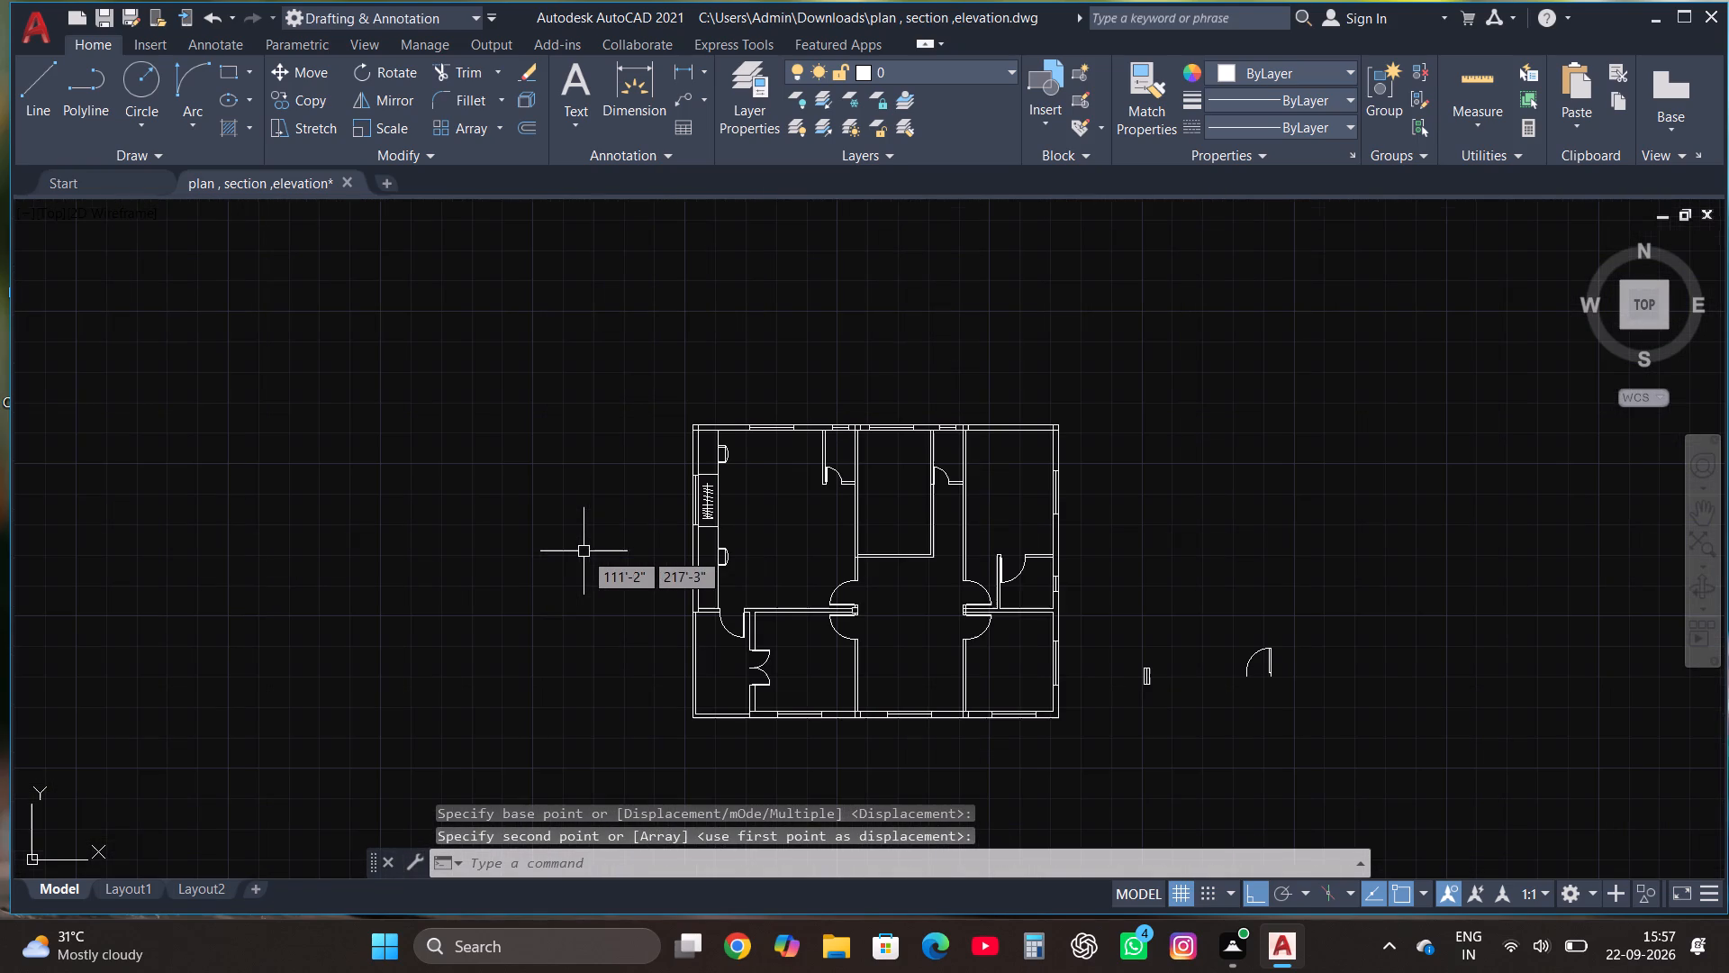
pyautogui.scroll(3, 843, 480)
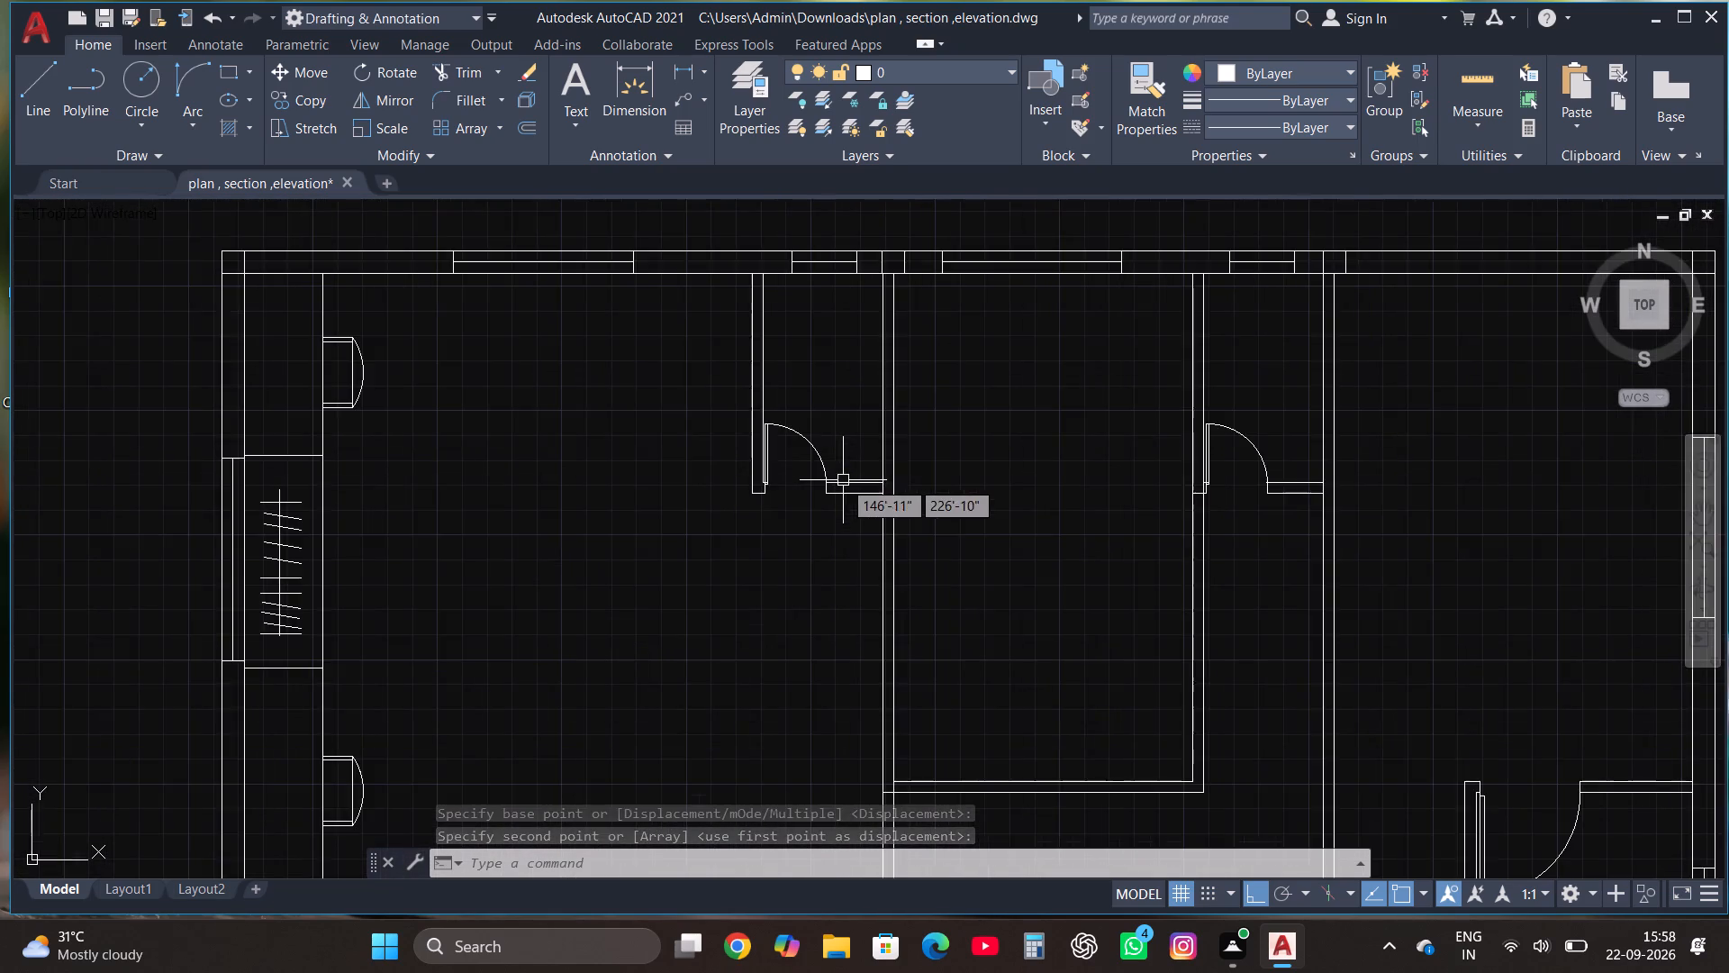
pyautogui.scroll(-2, 738, 435)
pyautogui.scroll(2, 622, 334)
pyautogui.scroll(1, 716, 514)
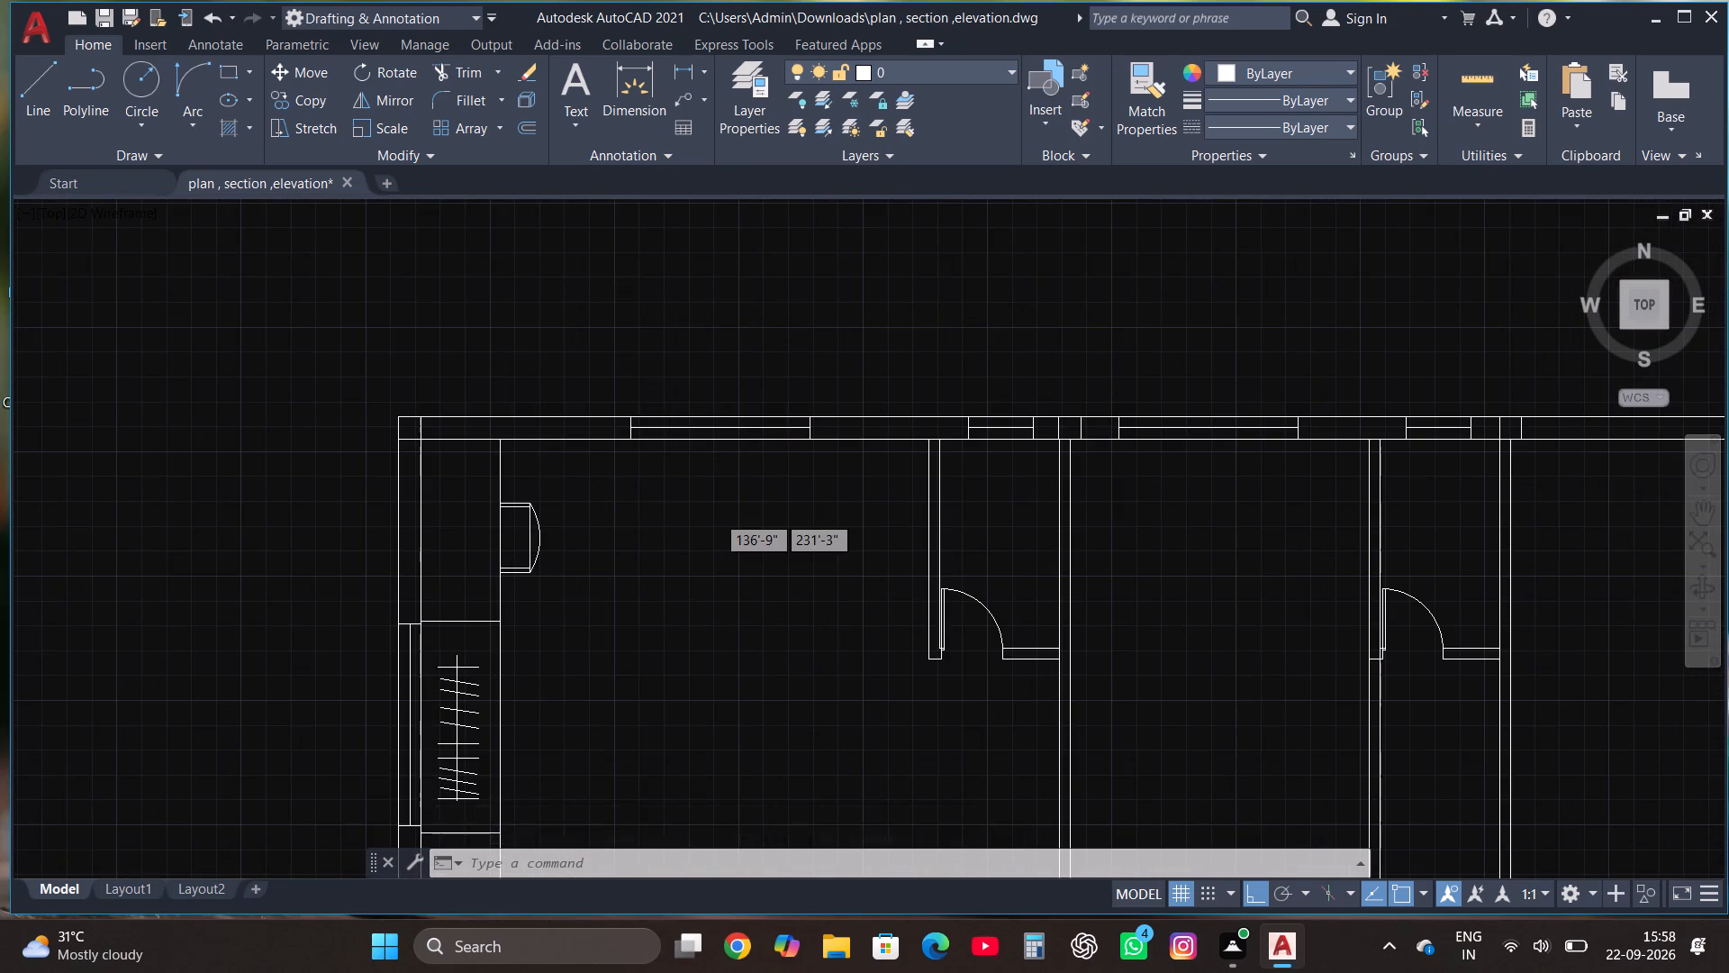
pyautogui.click(228, 66)
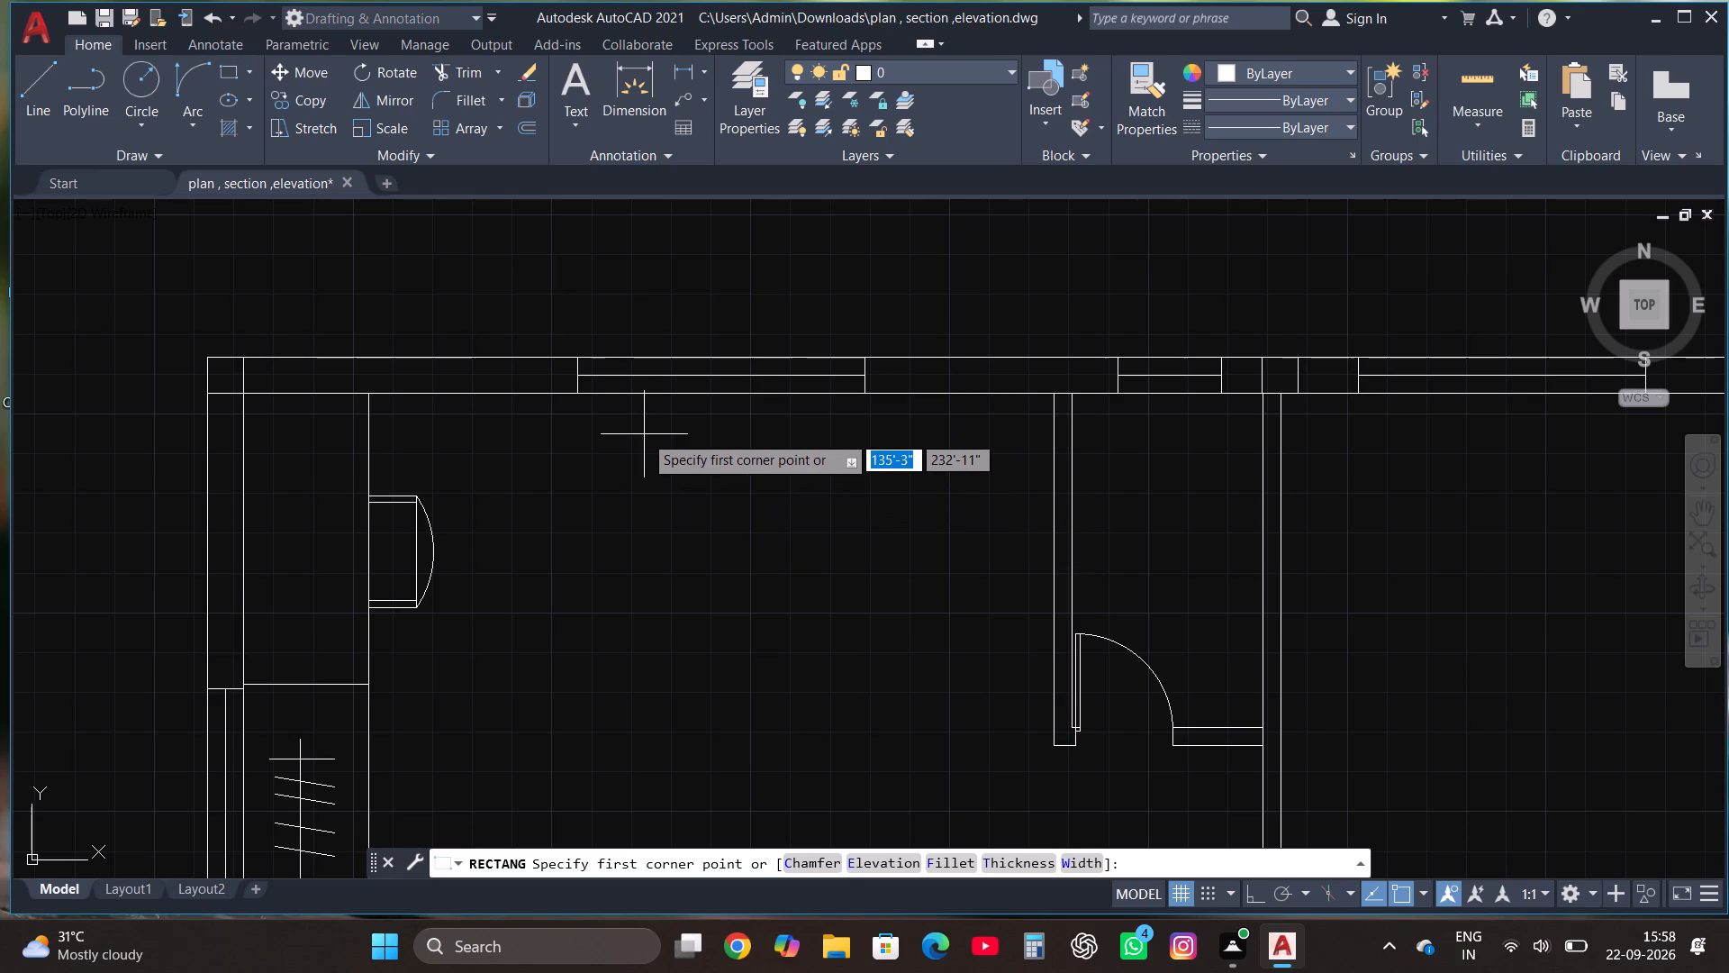
pyautogui.click(610, 397)
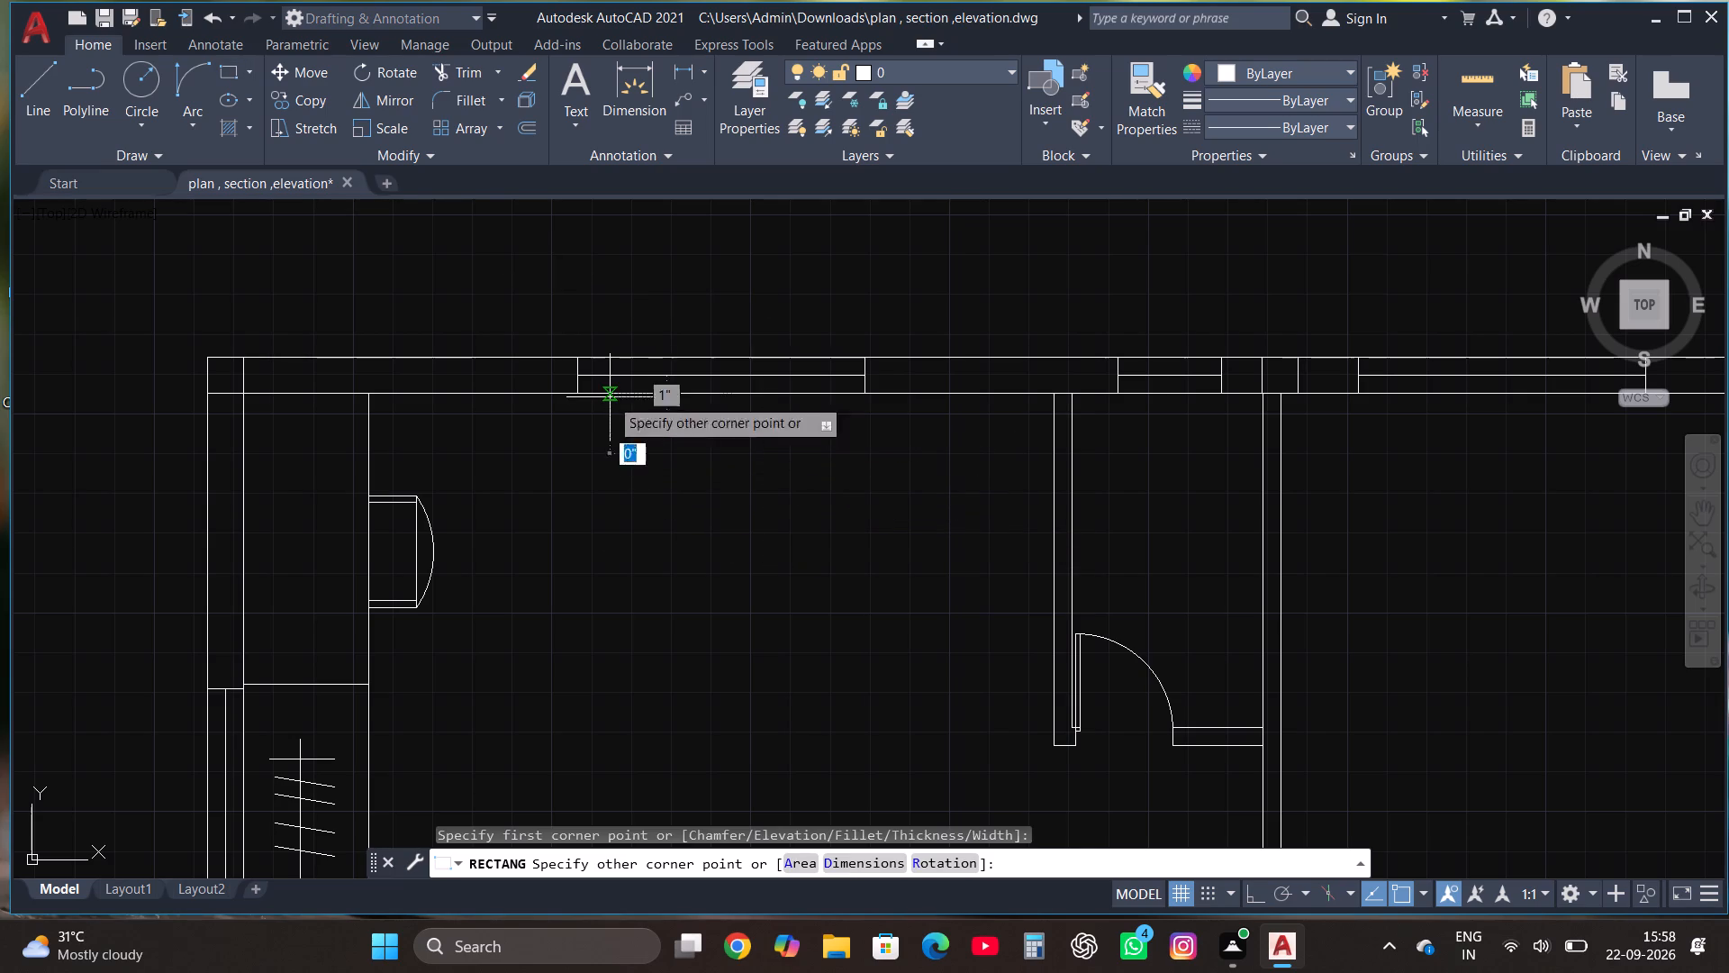
pyautogui.click(827, 652)
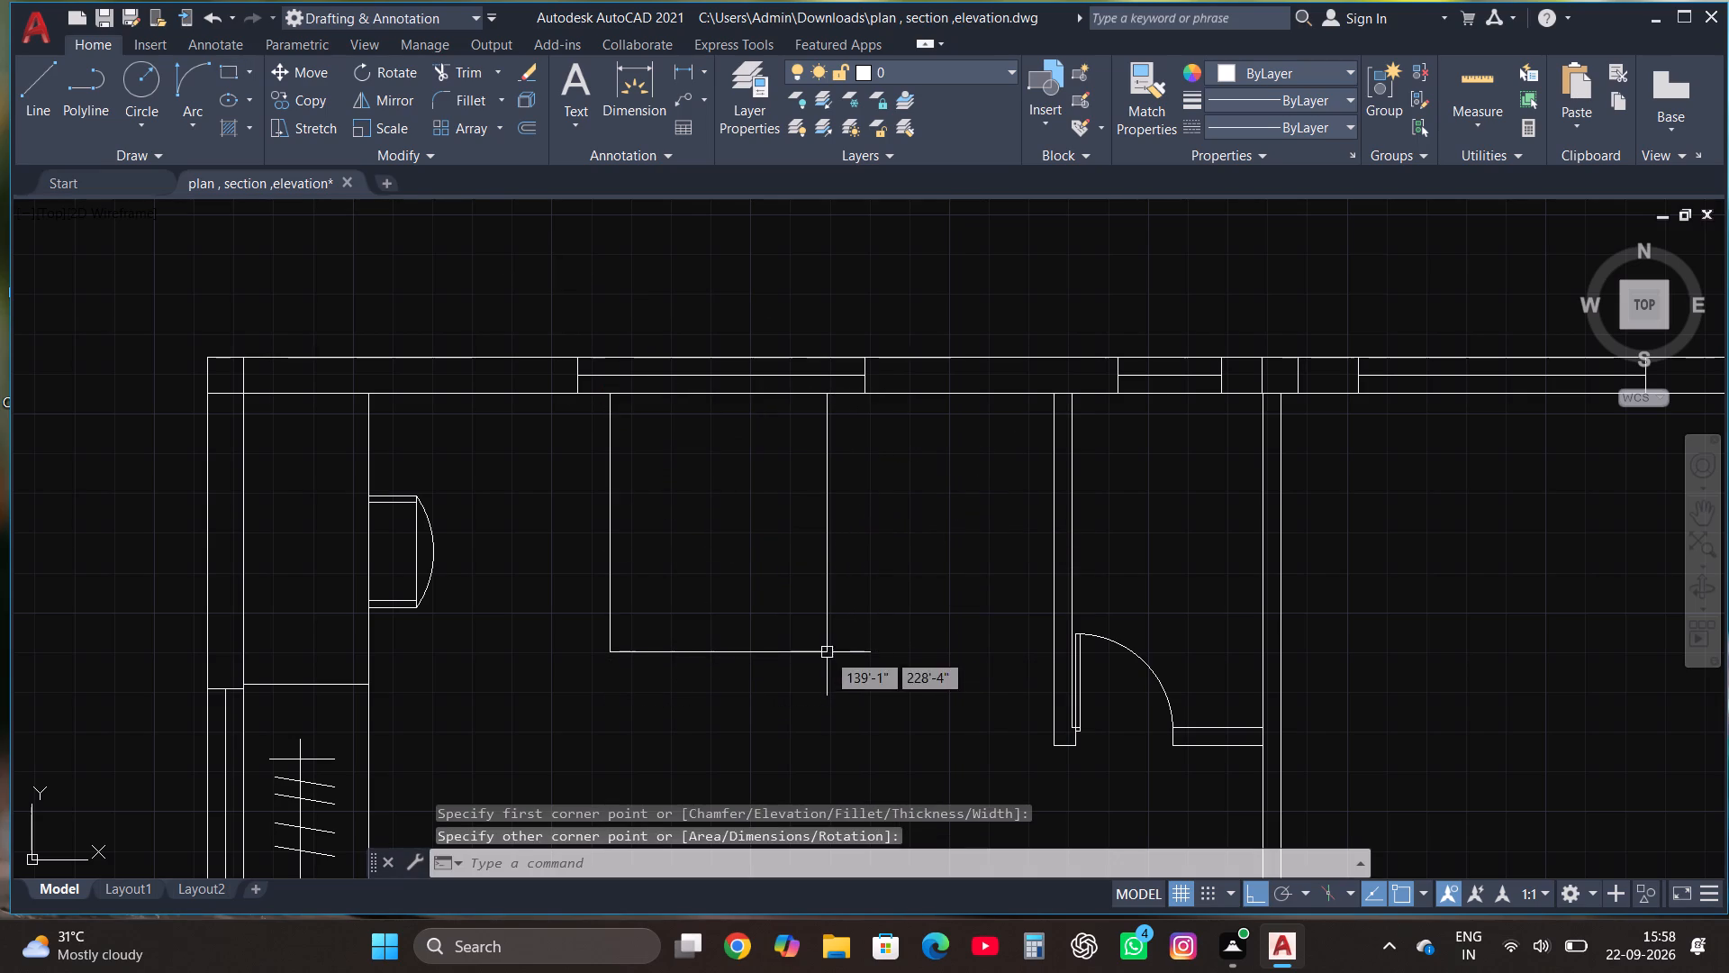
# Draw a small bedside-table rectangle against the top wall on each side of the bed, starting from the bed's upper corners.
pyautogui.click(217, 80)
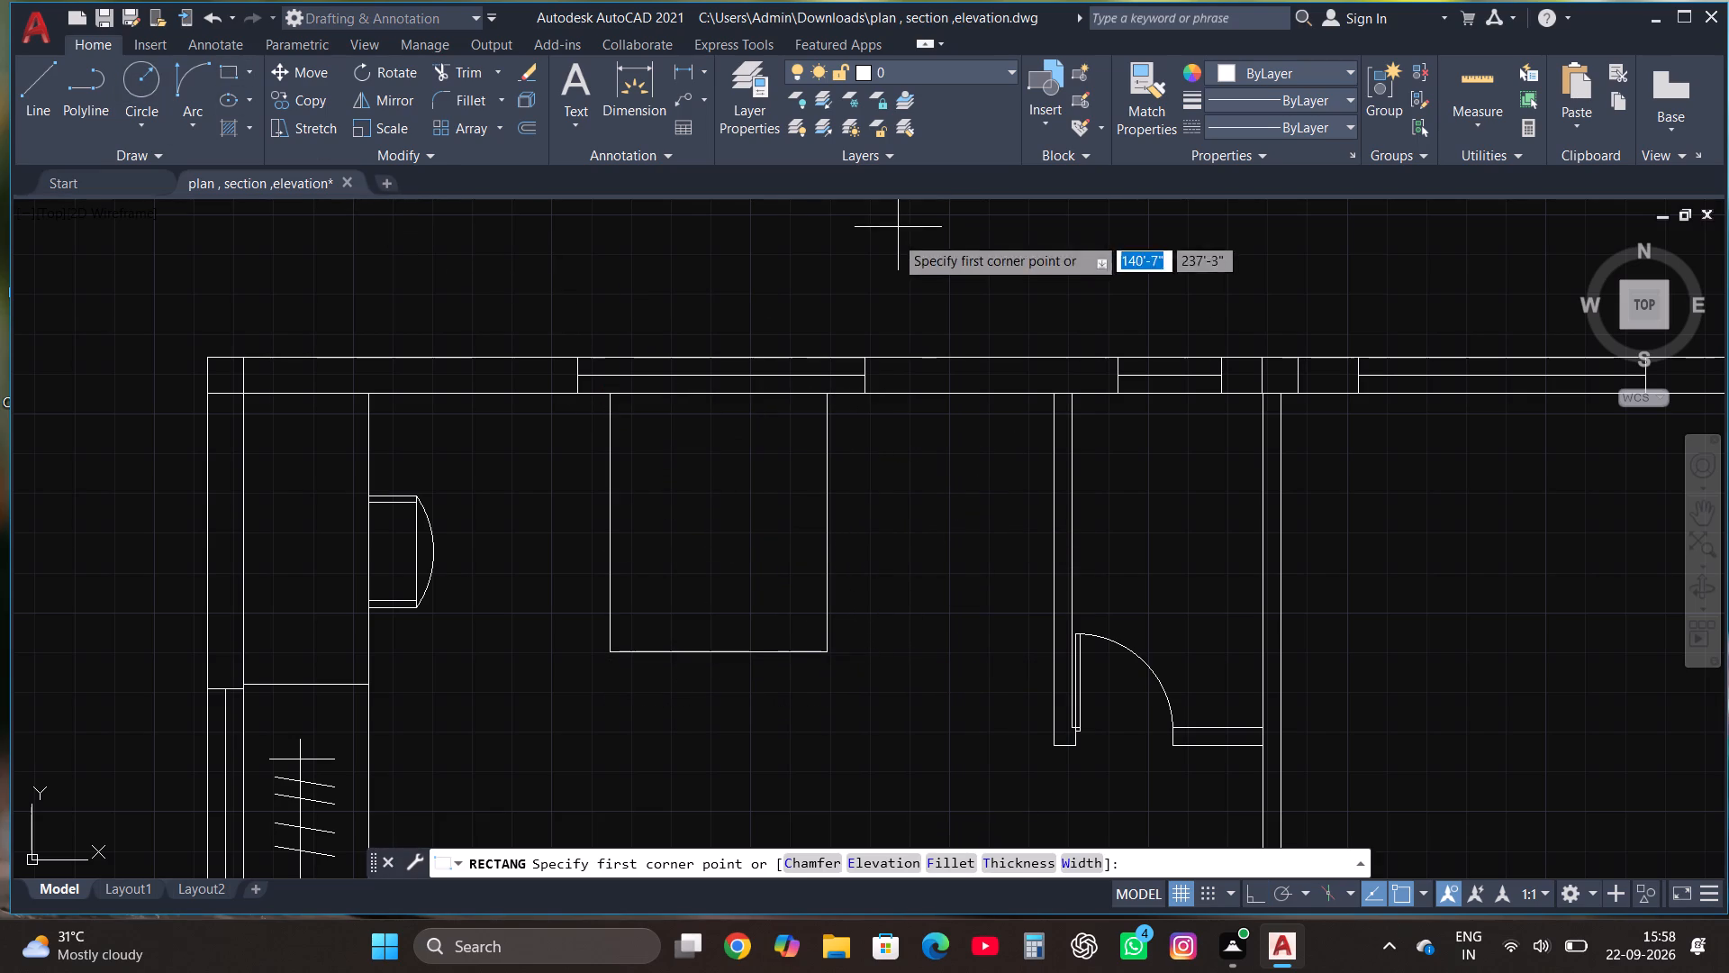
pyautogui.scroll(1, 853, 406)
pyautogui.click(813, 384)
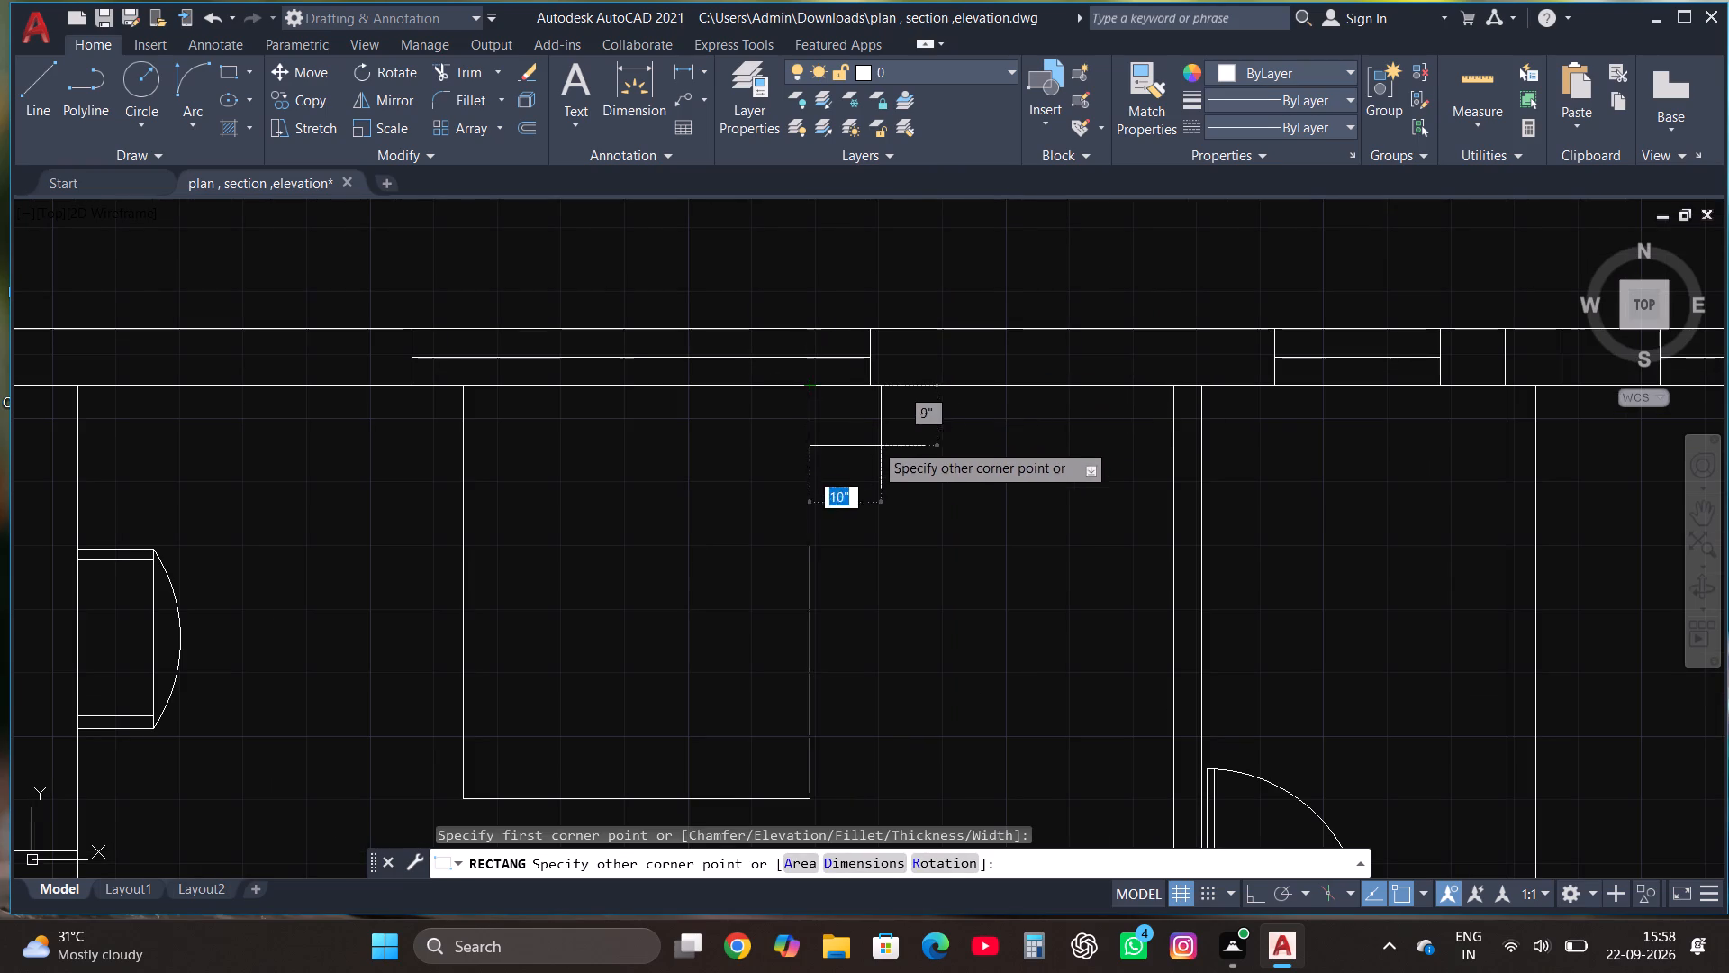
pyautogui.click(913, 477)
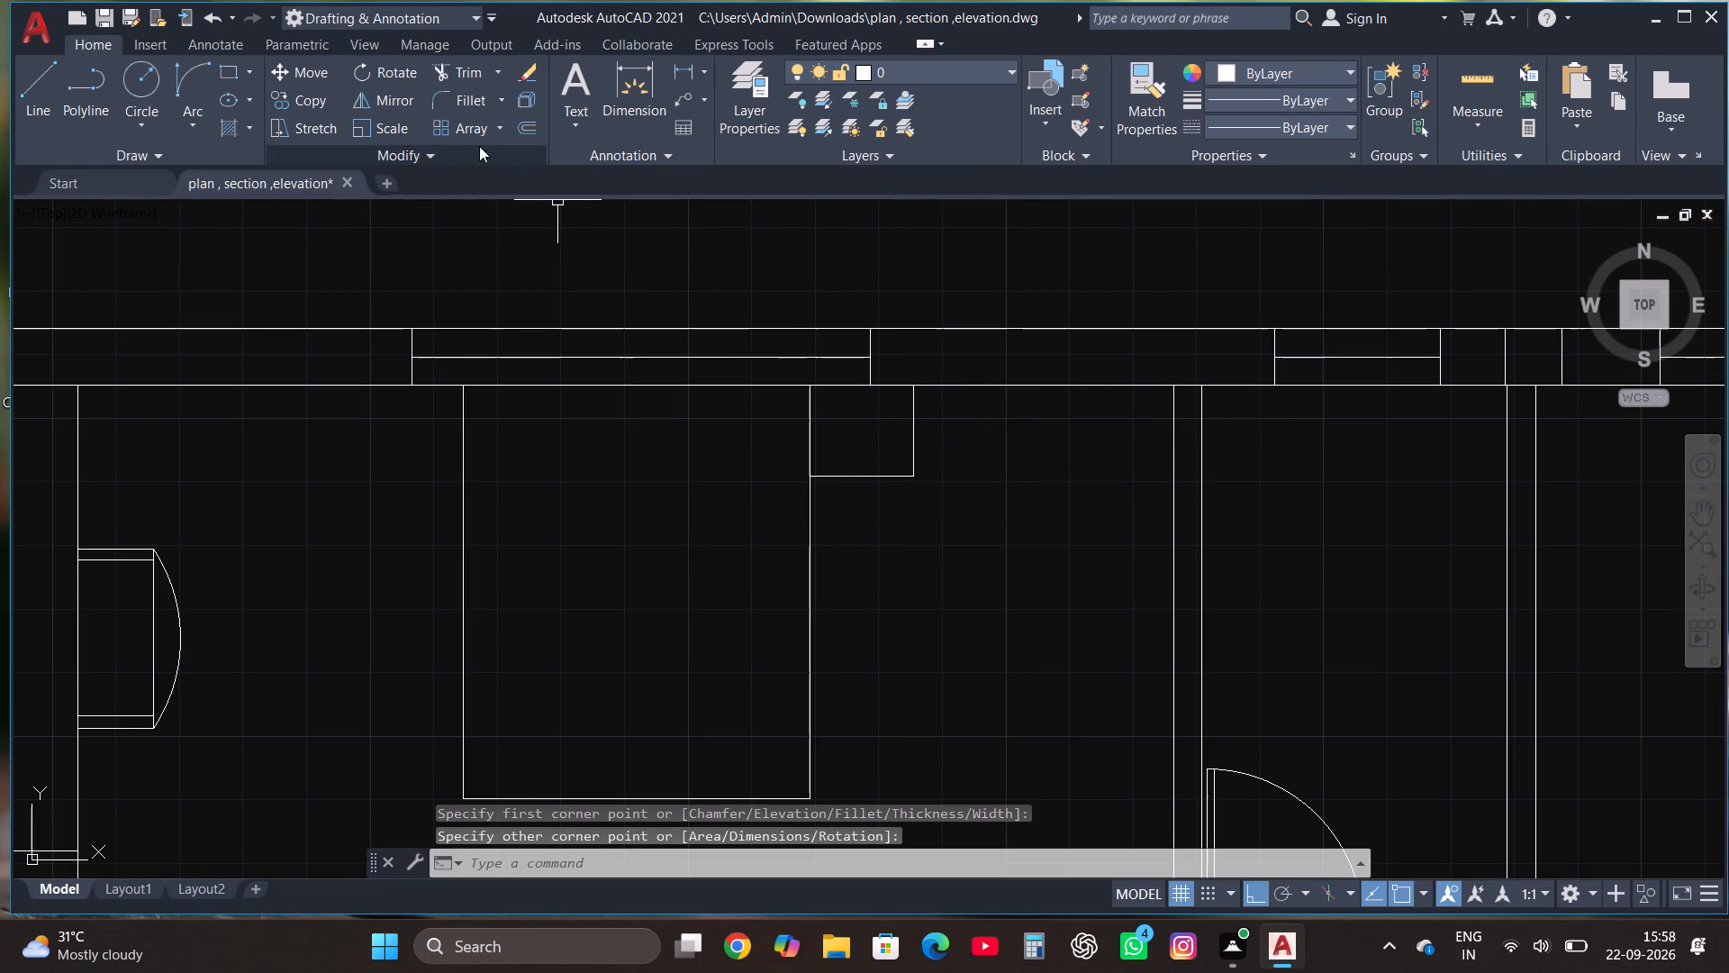
pyautogui.click(230, 73)
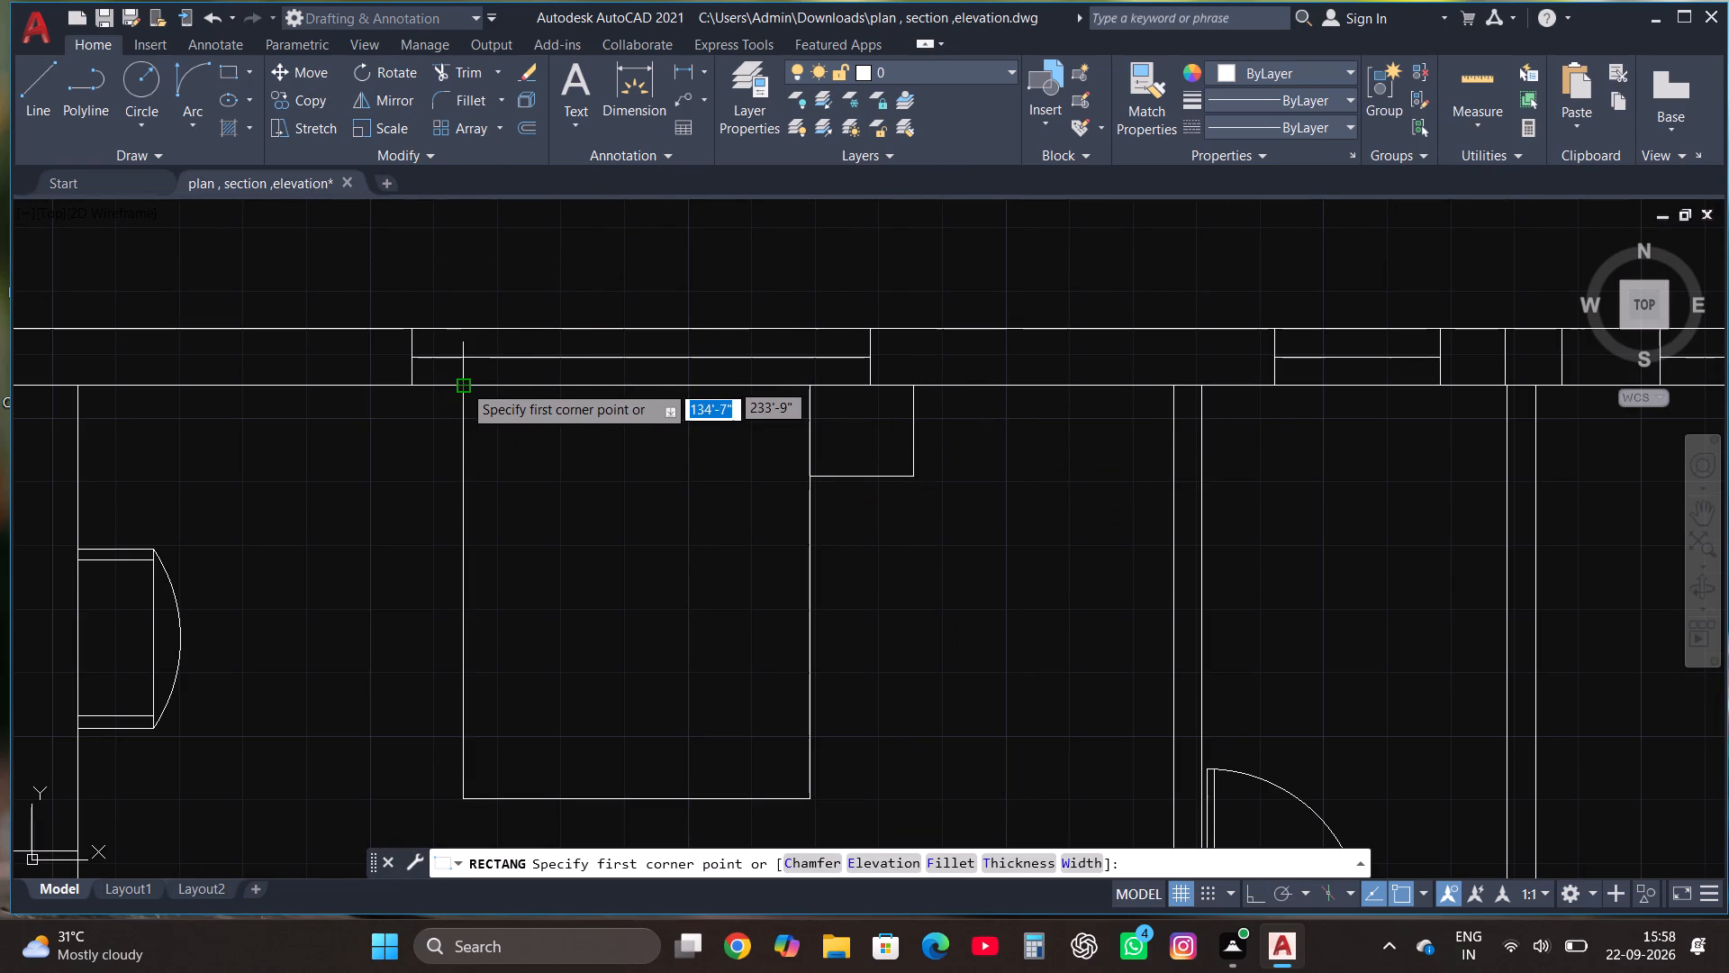
pyautogui.click(463, 384)
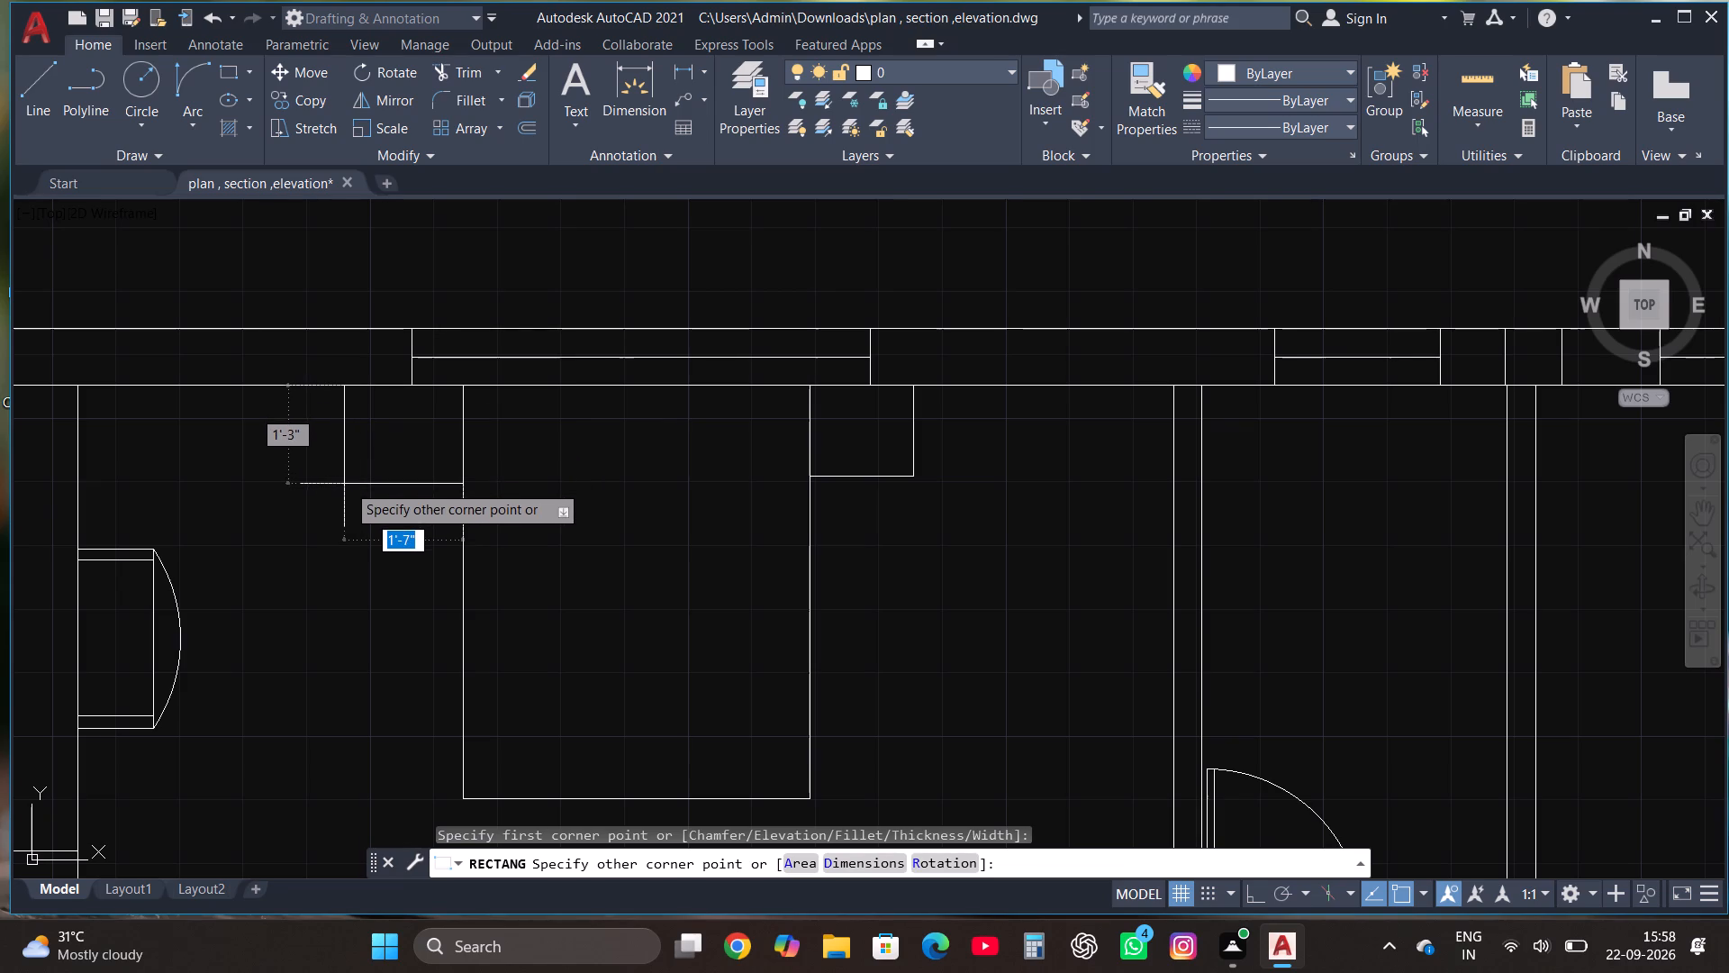
pyautogui.click(356, 477)
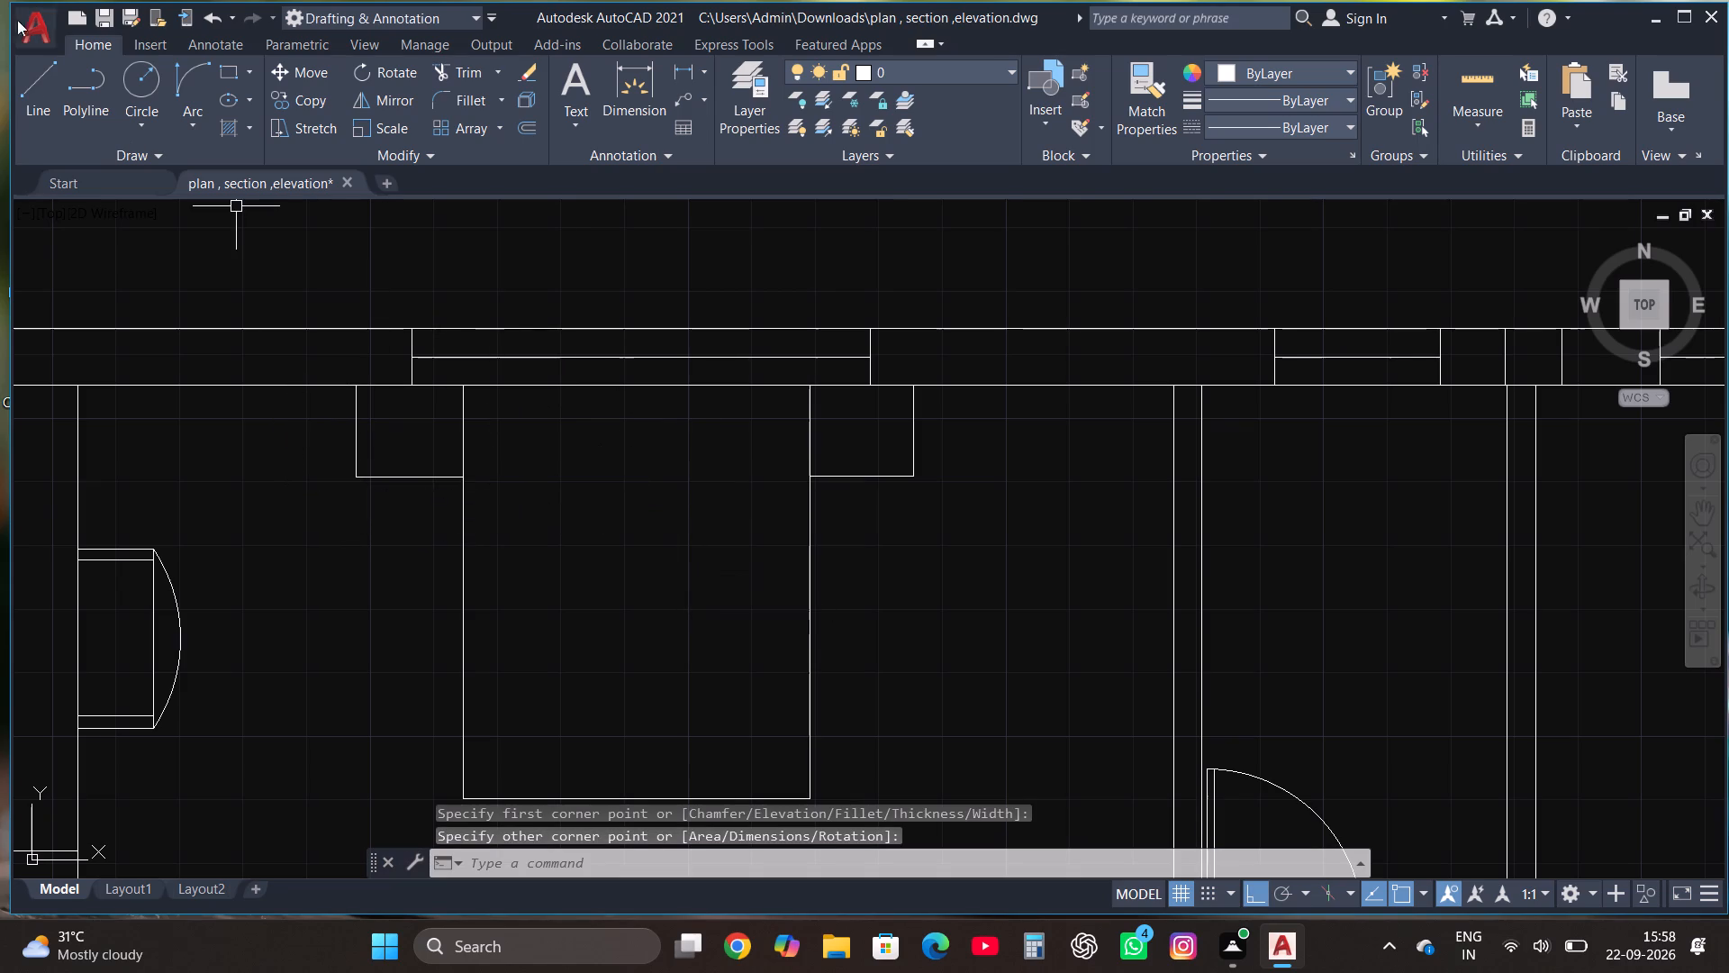
# Draw a pillow rectangle about 1'-8" wide inside the bed, near the left side of its head end.
pyautogui.click(217, 81)
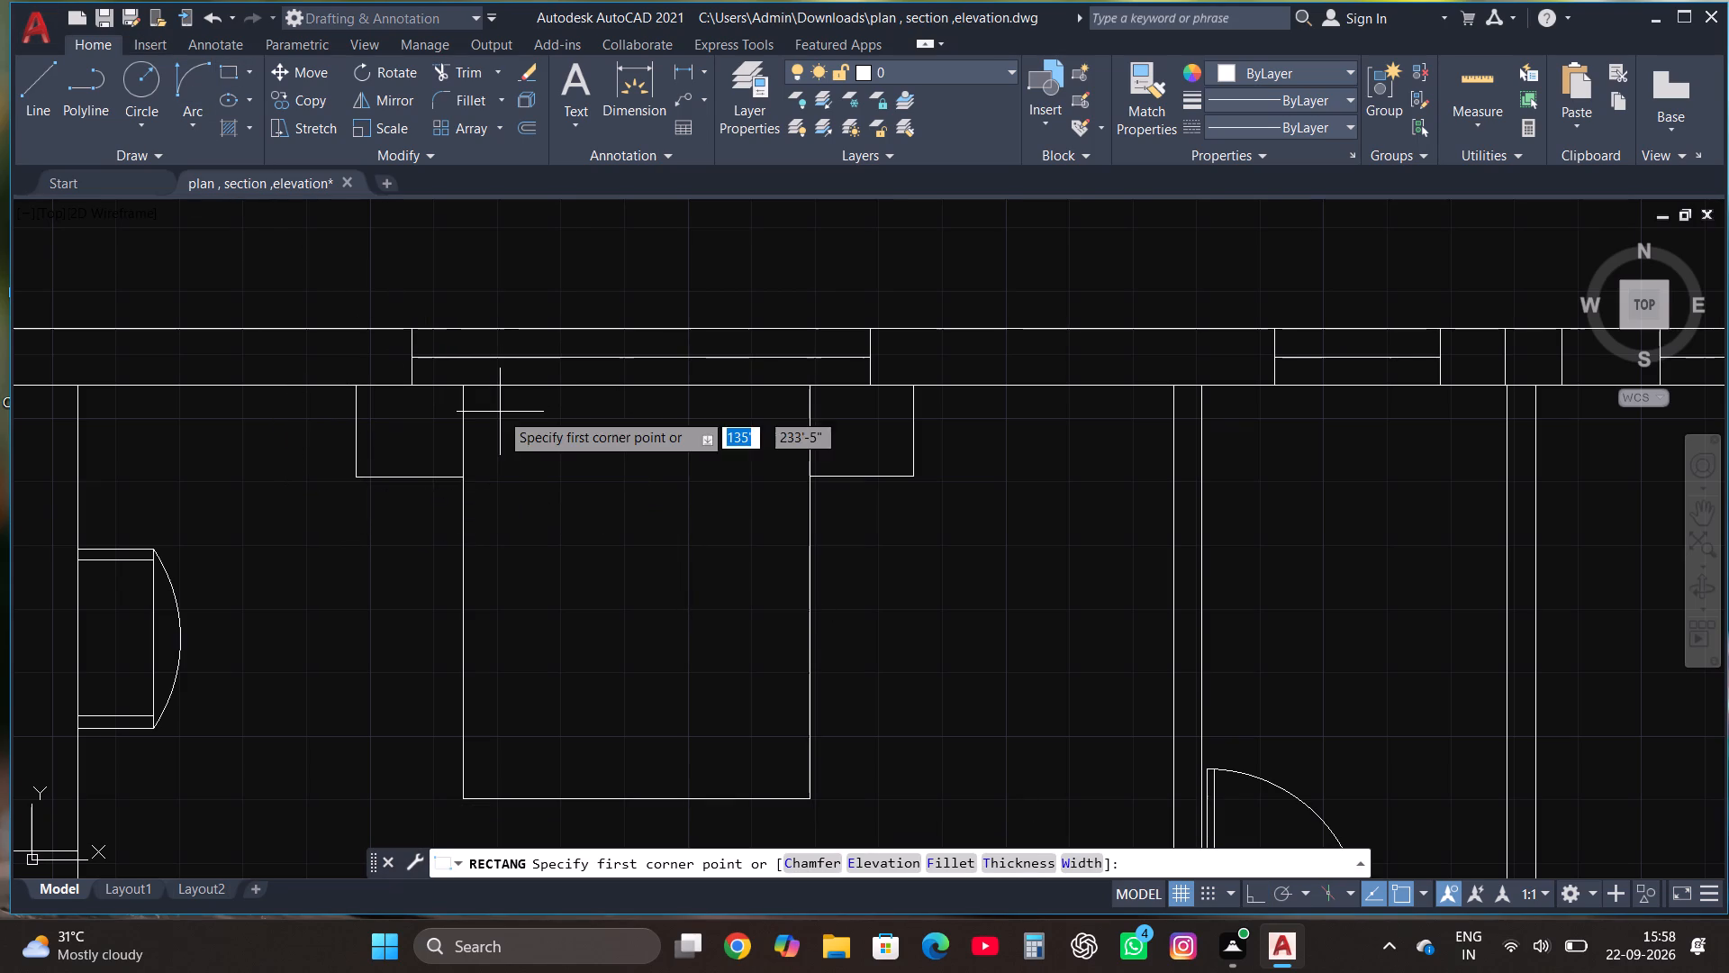
pyautogui.scroll(1, 501, 408)
pyautogui.click(493, 419)
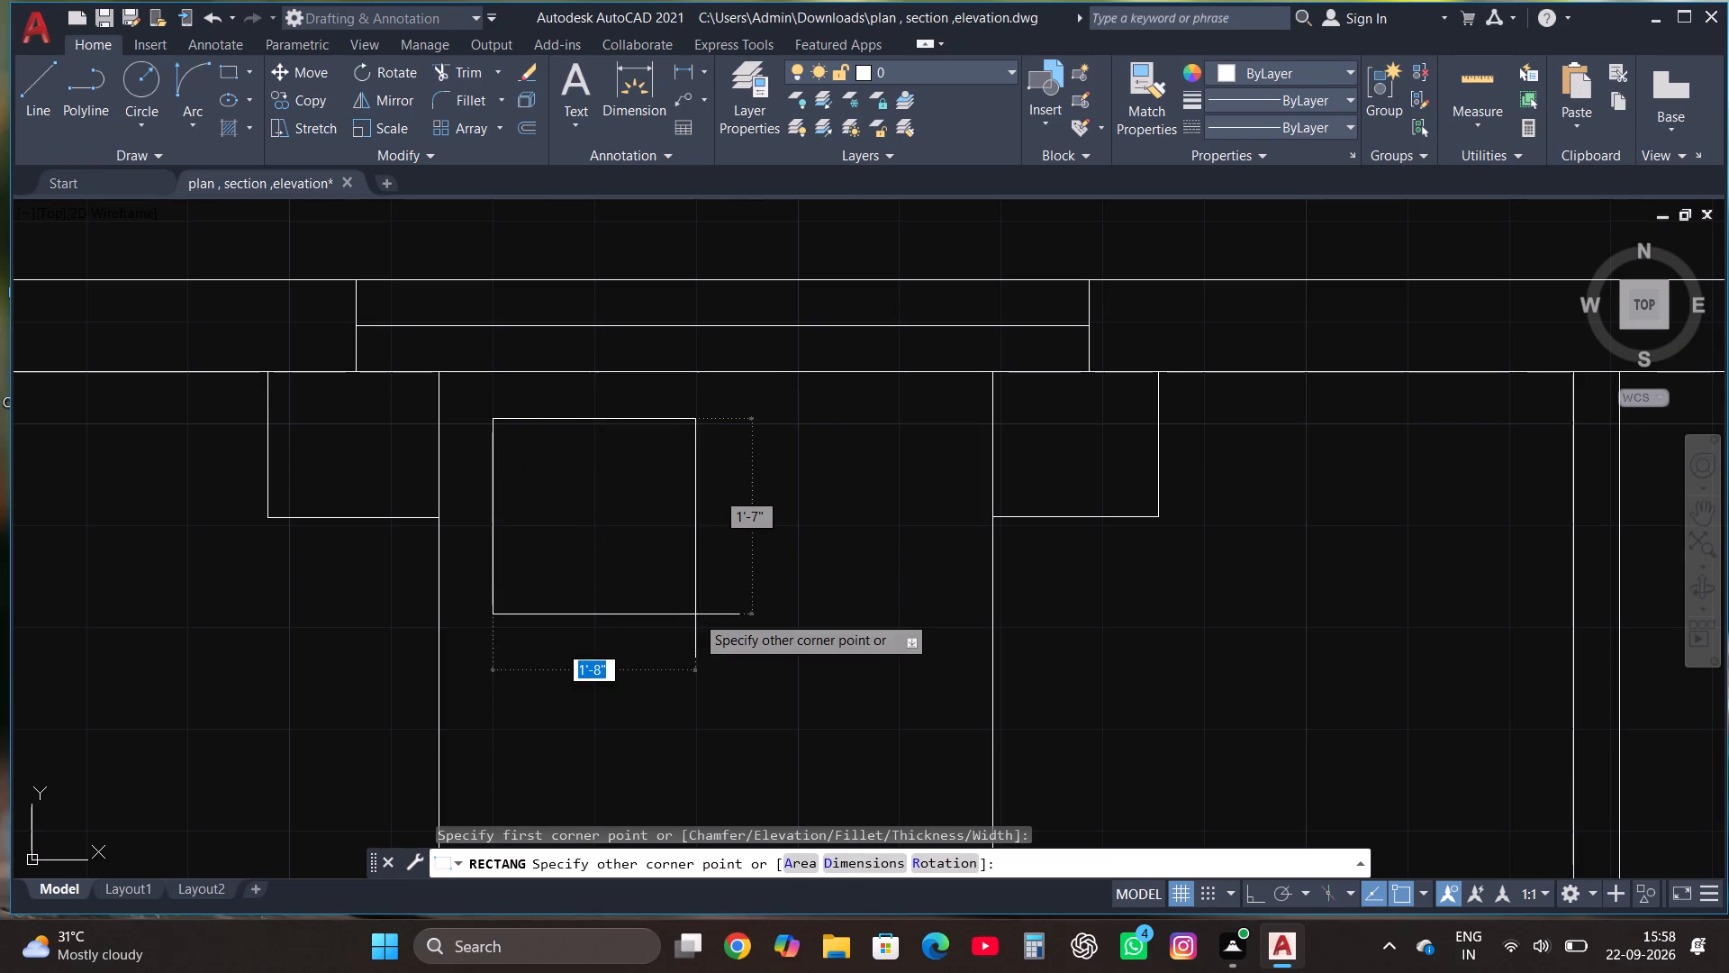
pyautogui.click(698, 513)
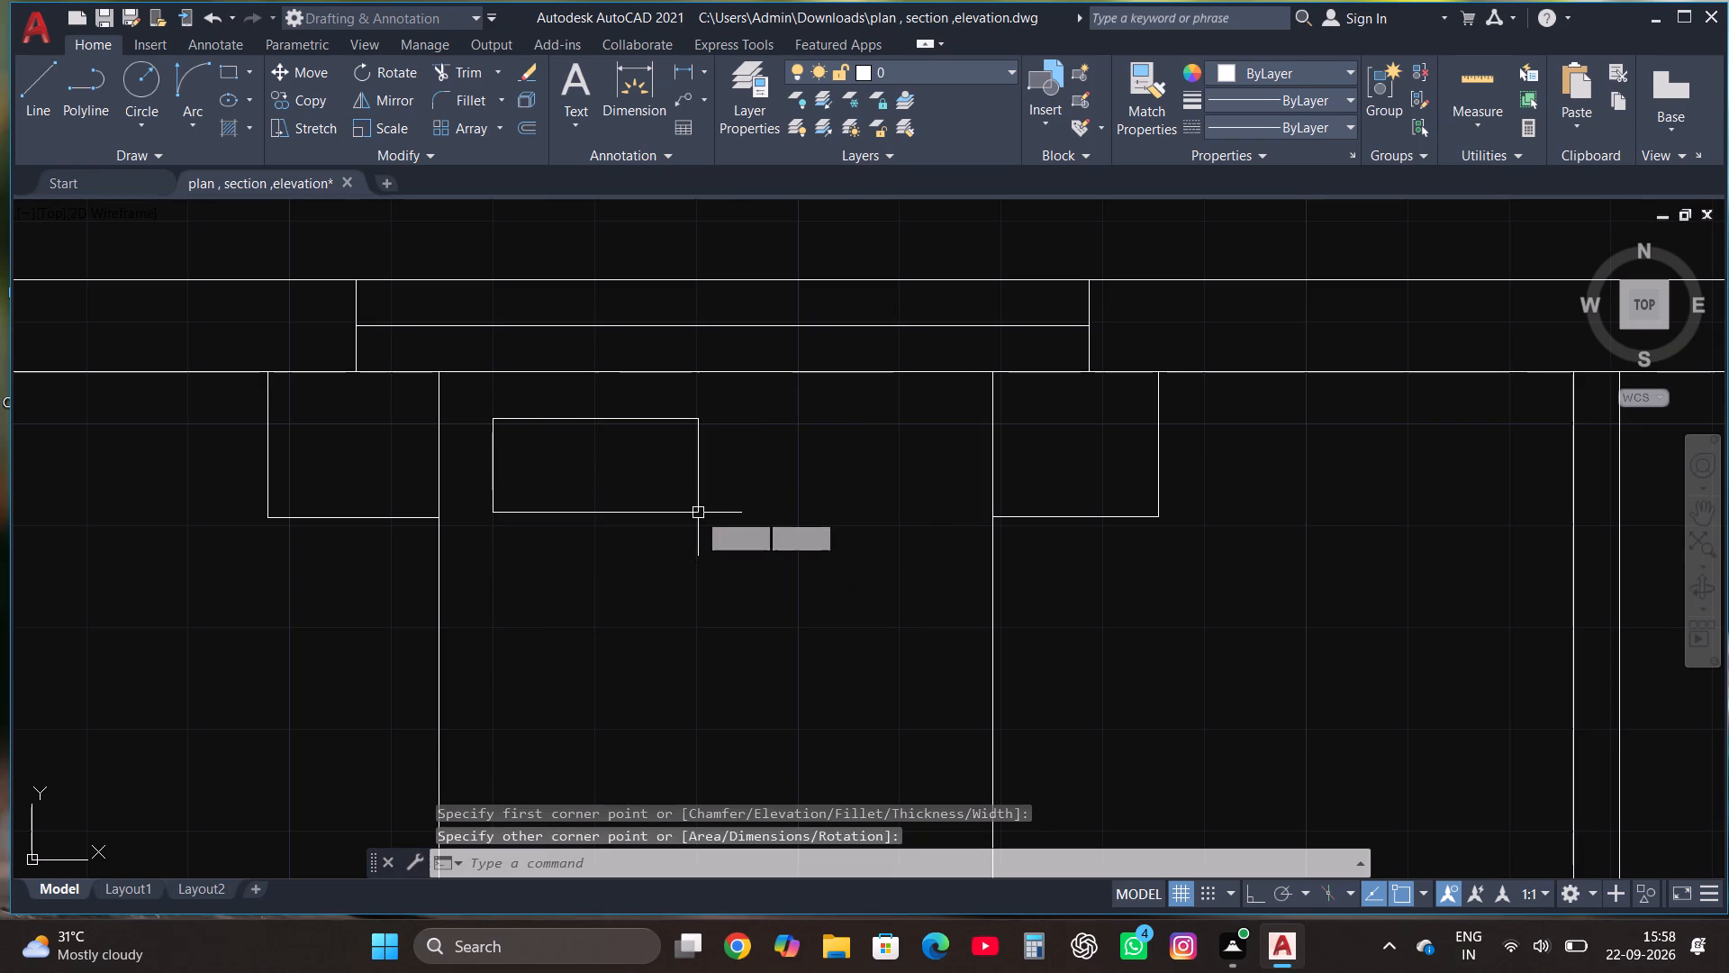
# Copy the pillow rectangle about 1'-10" horizontally to the right to make a second pillow on the bed.
pyautogui.click(700, 479)
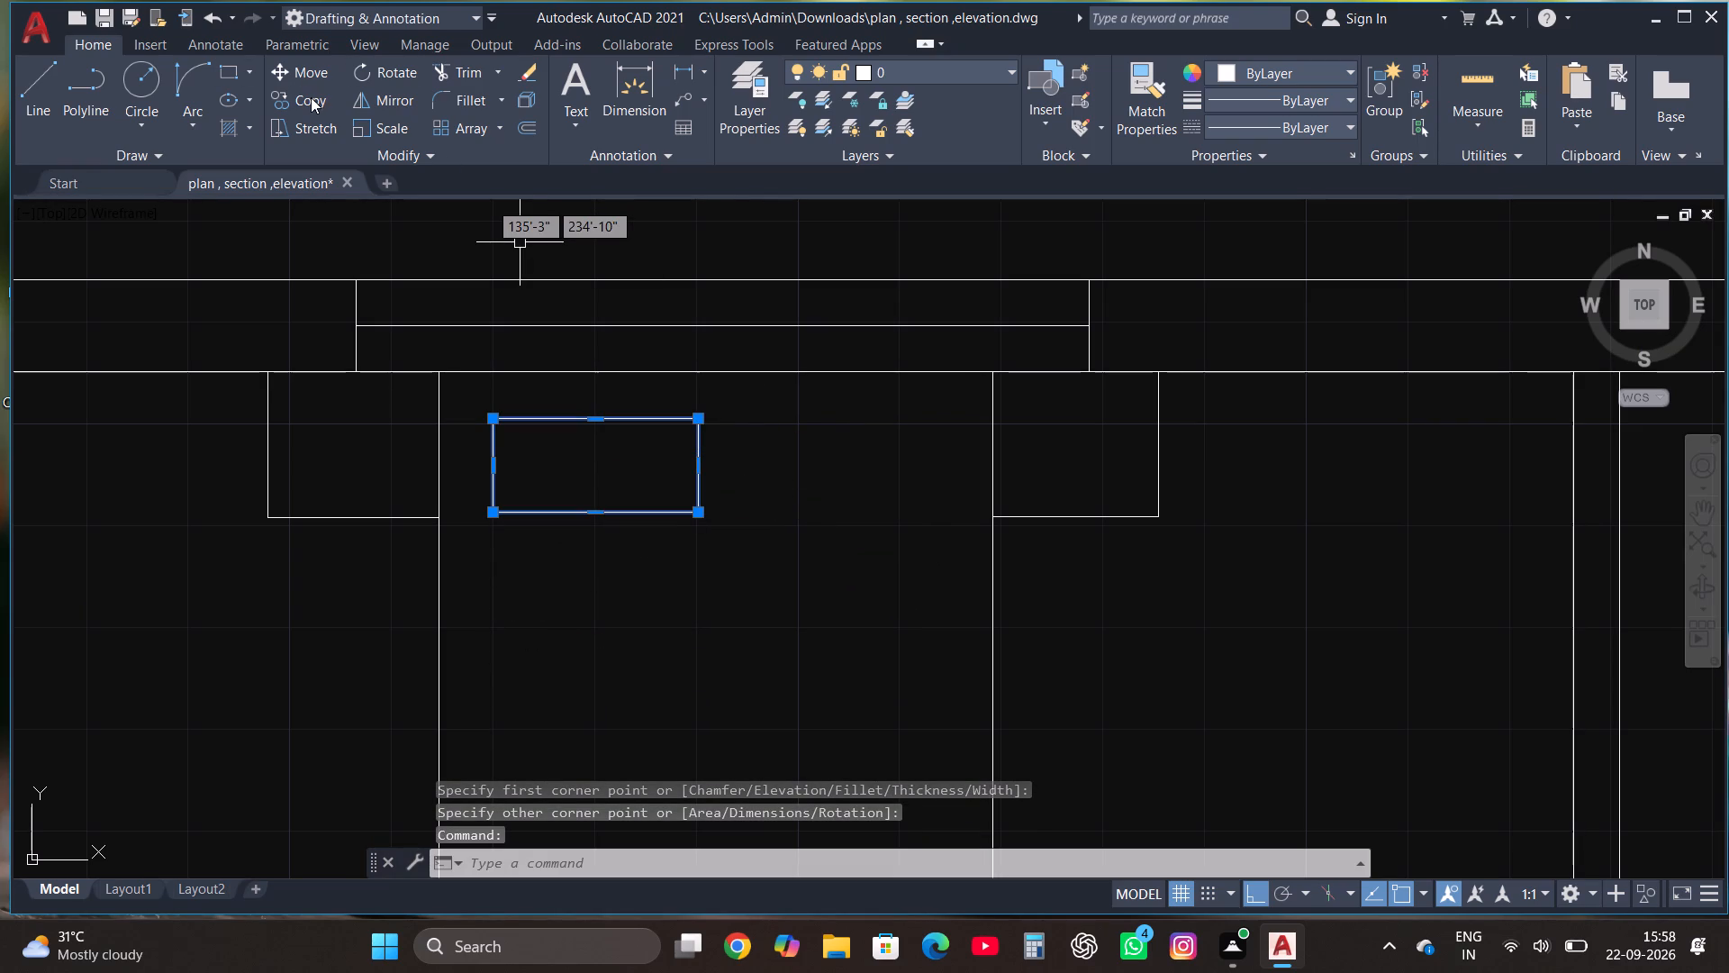
pyautogui.click(317, 103)
pyautogui.click(583, 496)
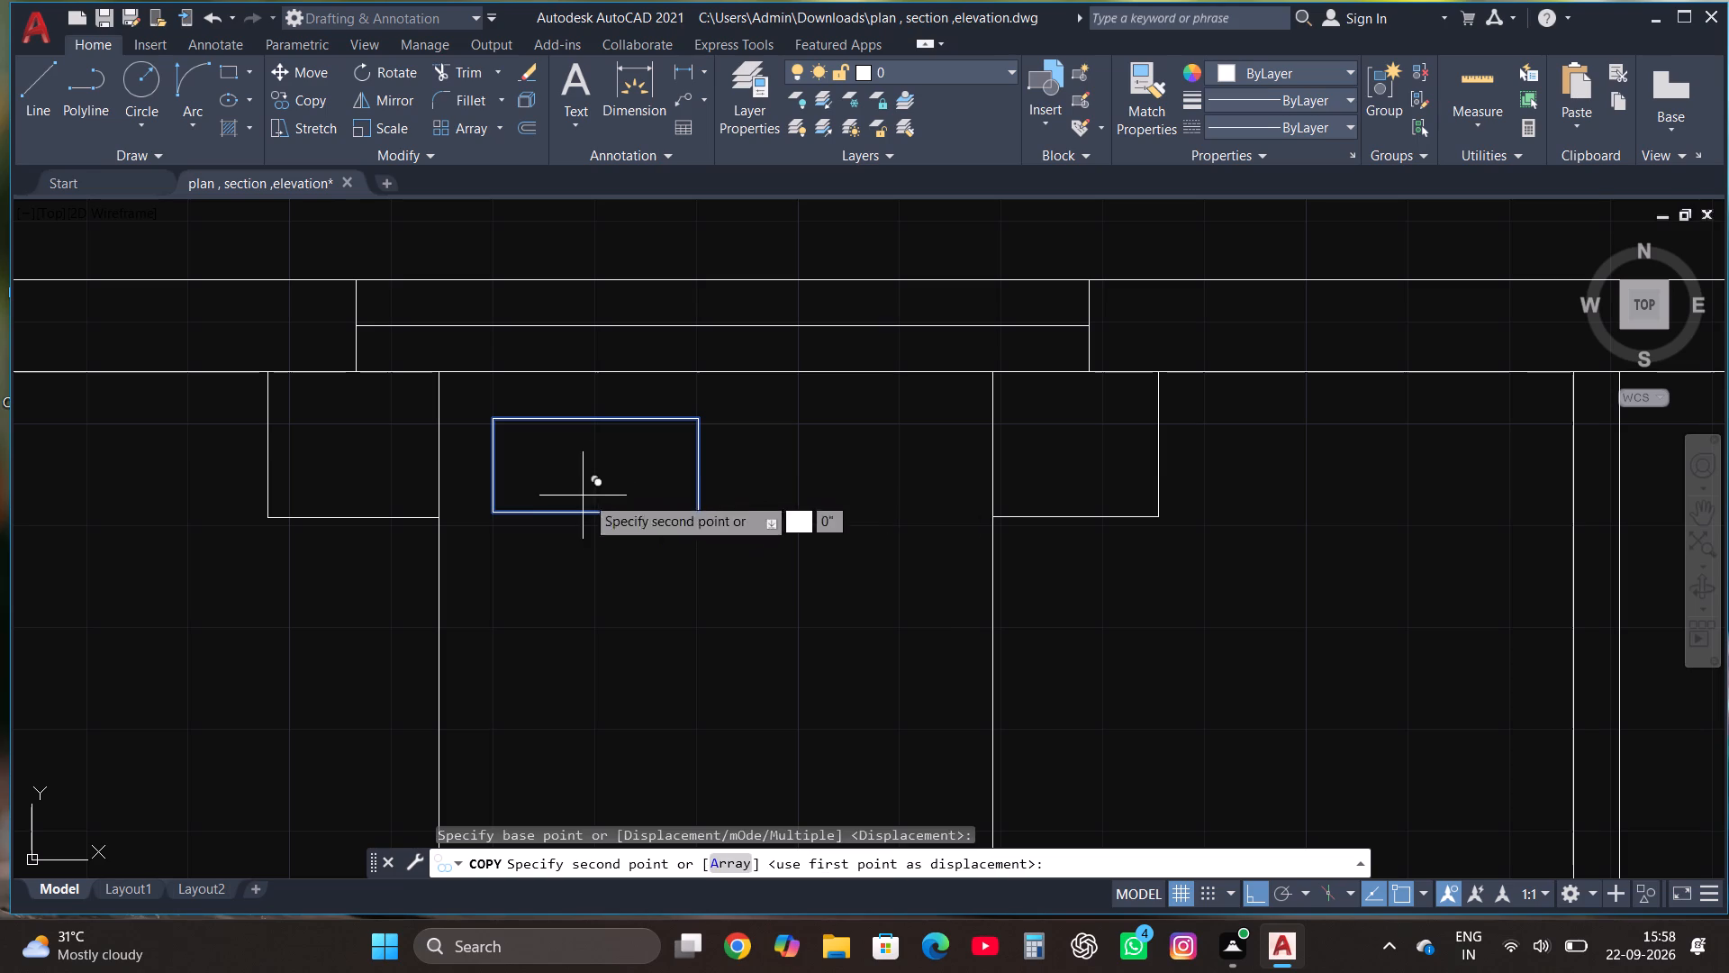
pyautogui.click(805, 510)
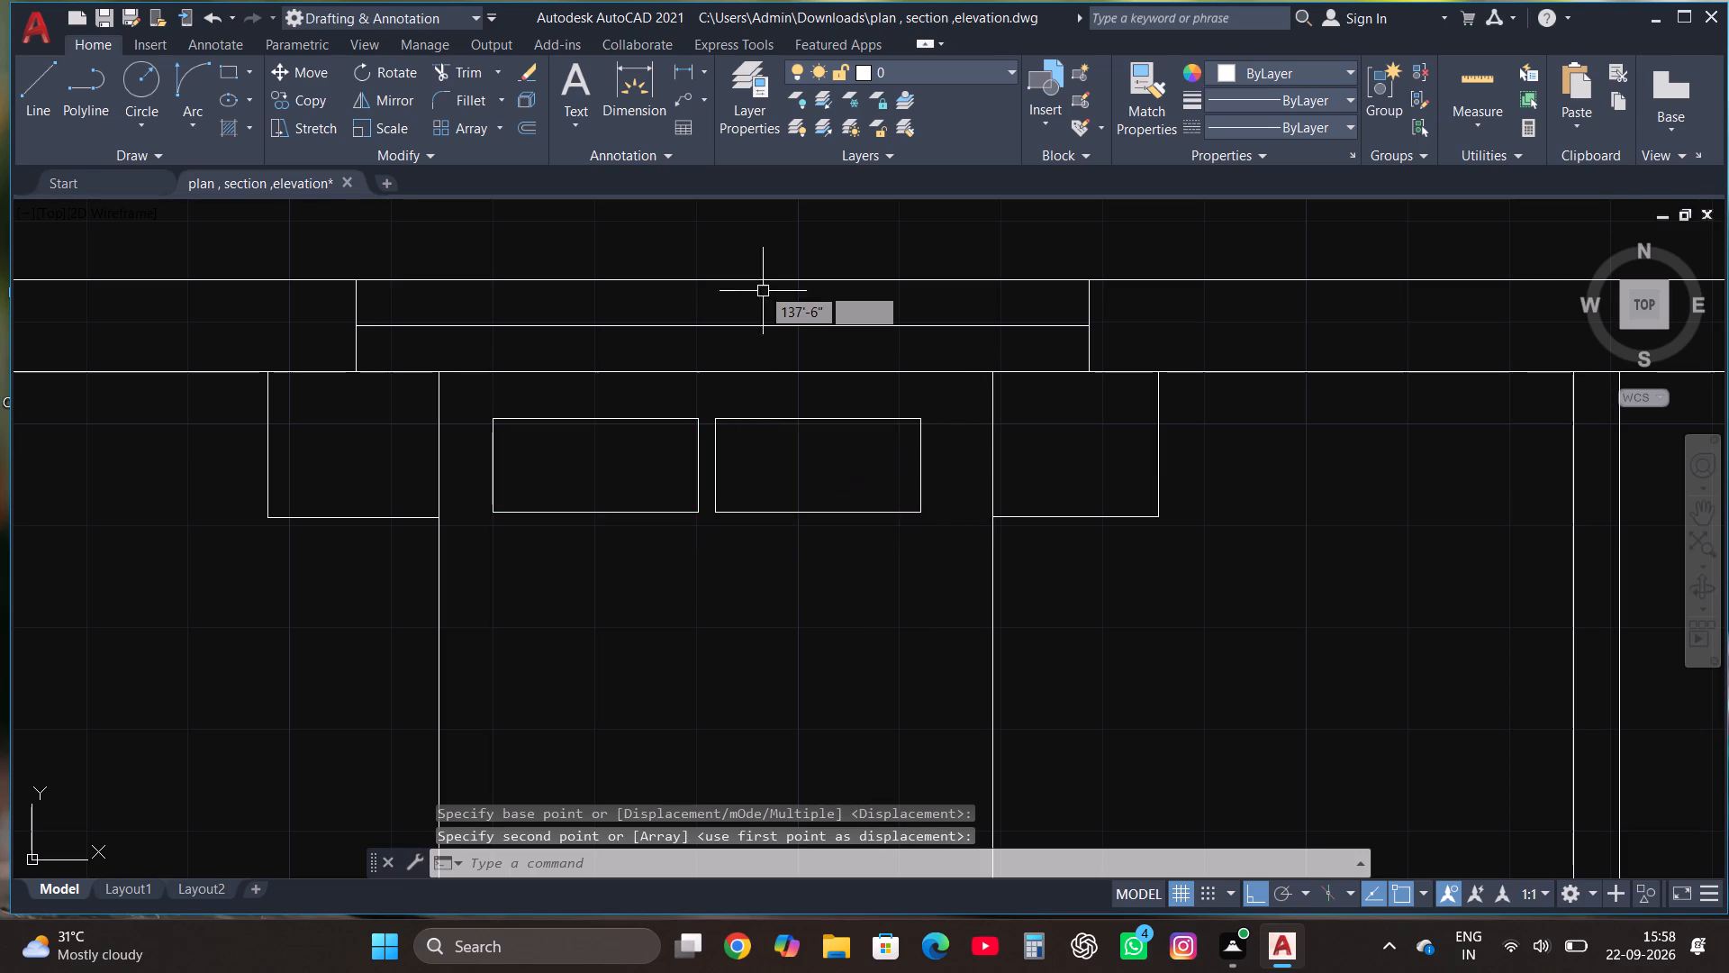
# With ortho off, draw two diagonal blanket-fold lines from one point on the right pillow's lower edge to the bed's left side.
pyautogui.scroll(-2, 760, 282)
pyautogui.scroll(2, 727, 400)
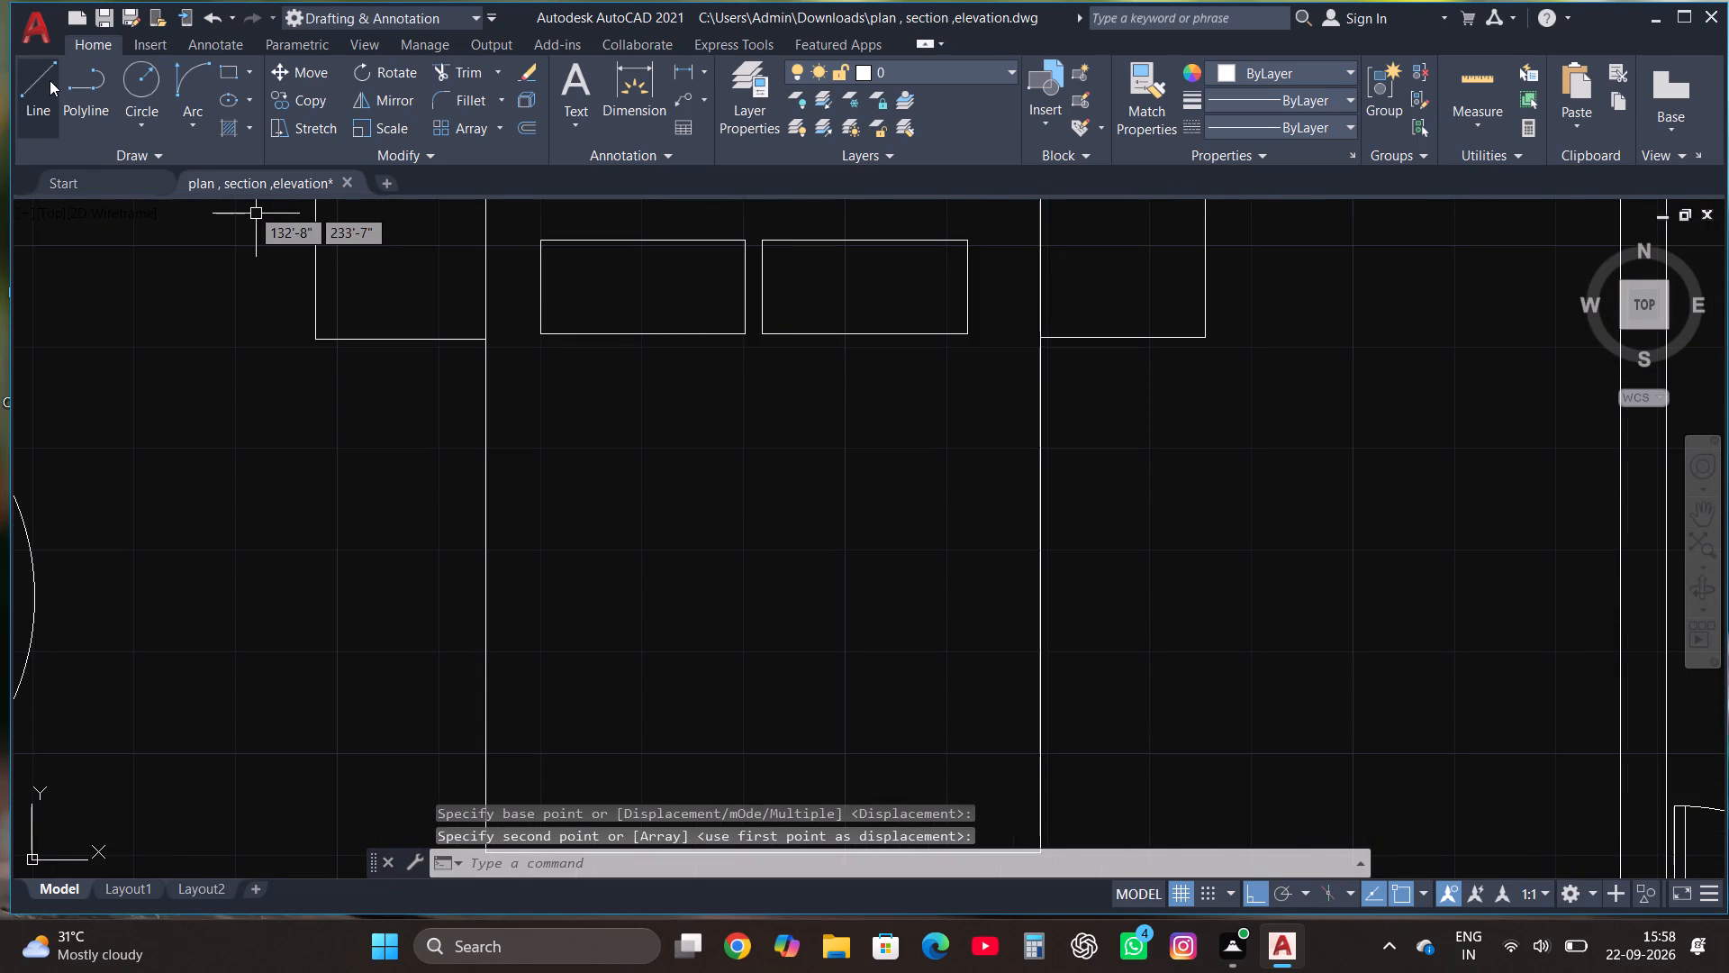
pyautogui.click(50, 80)
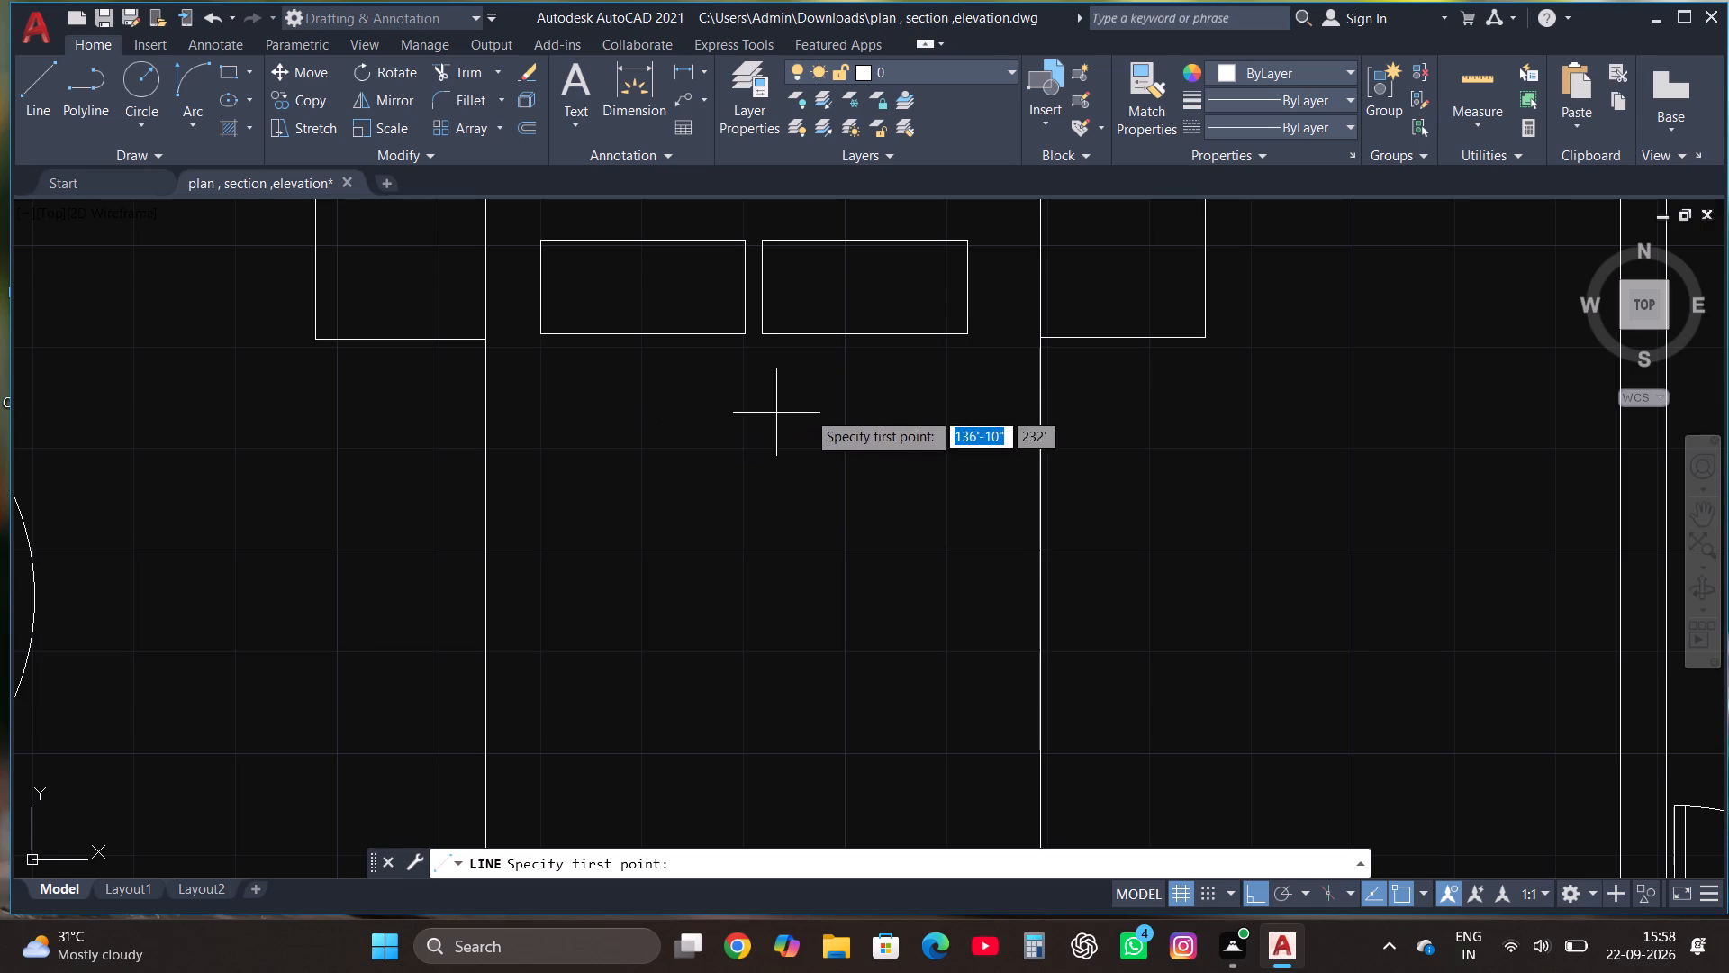
pyautogui.click(880, 333)
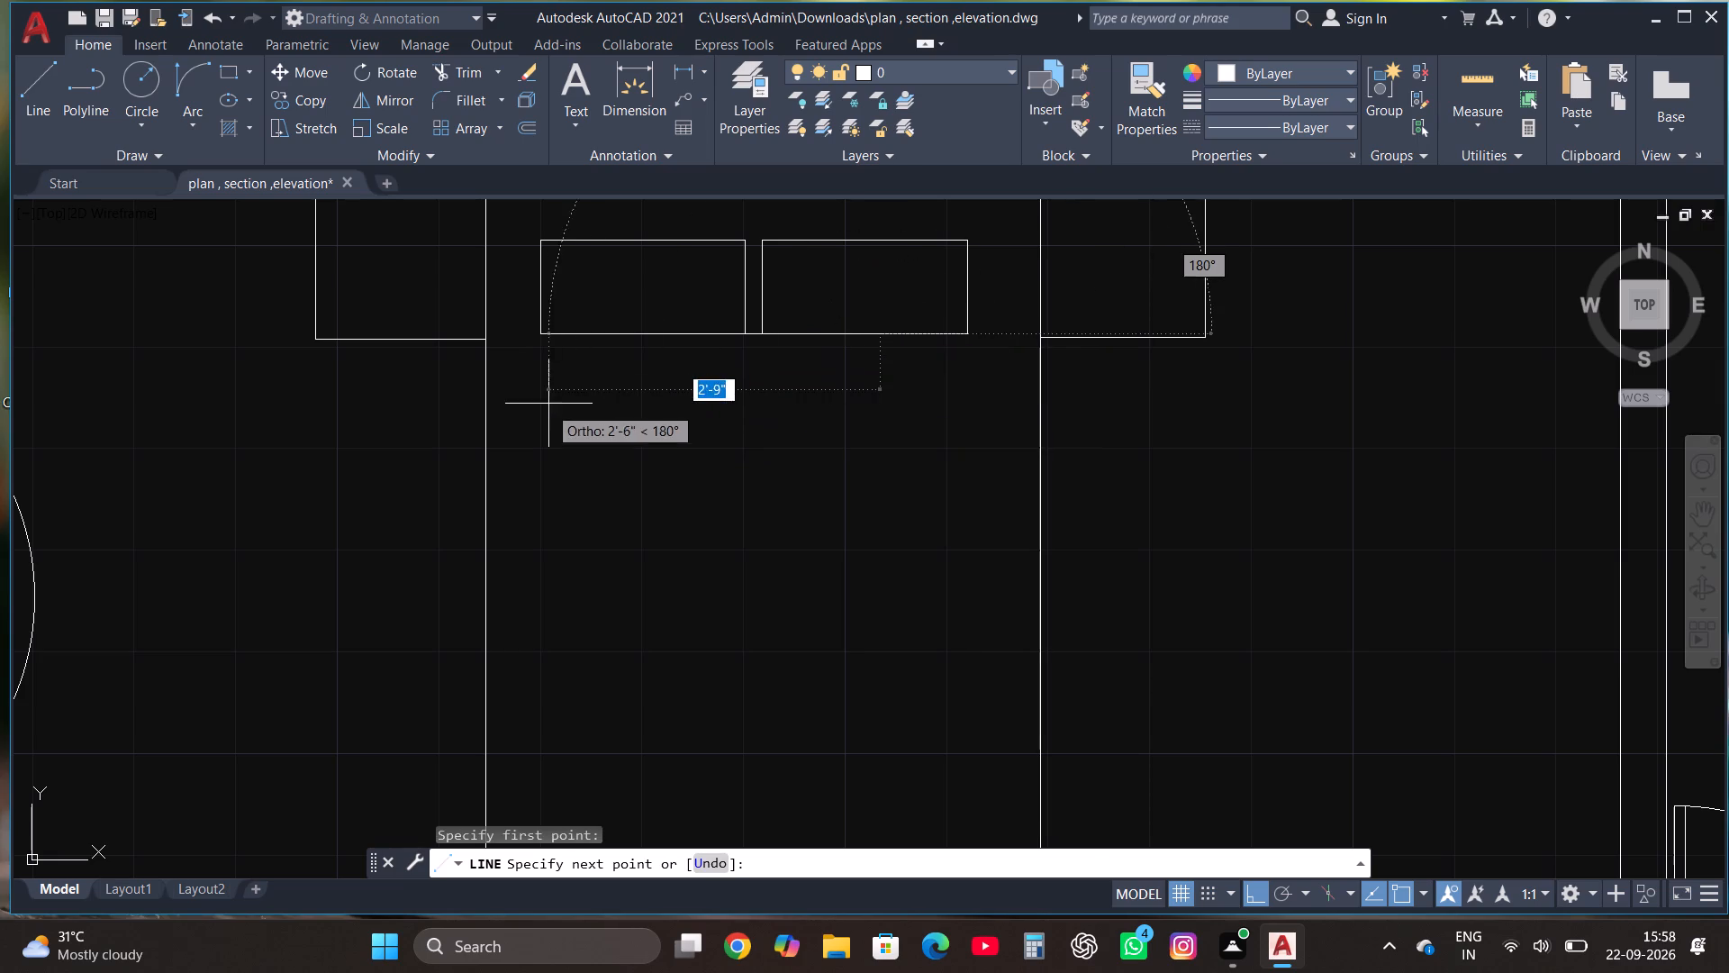
pyautogui.press('F8')
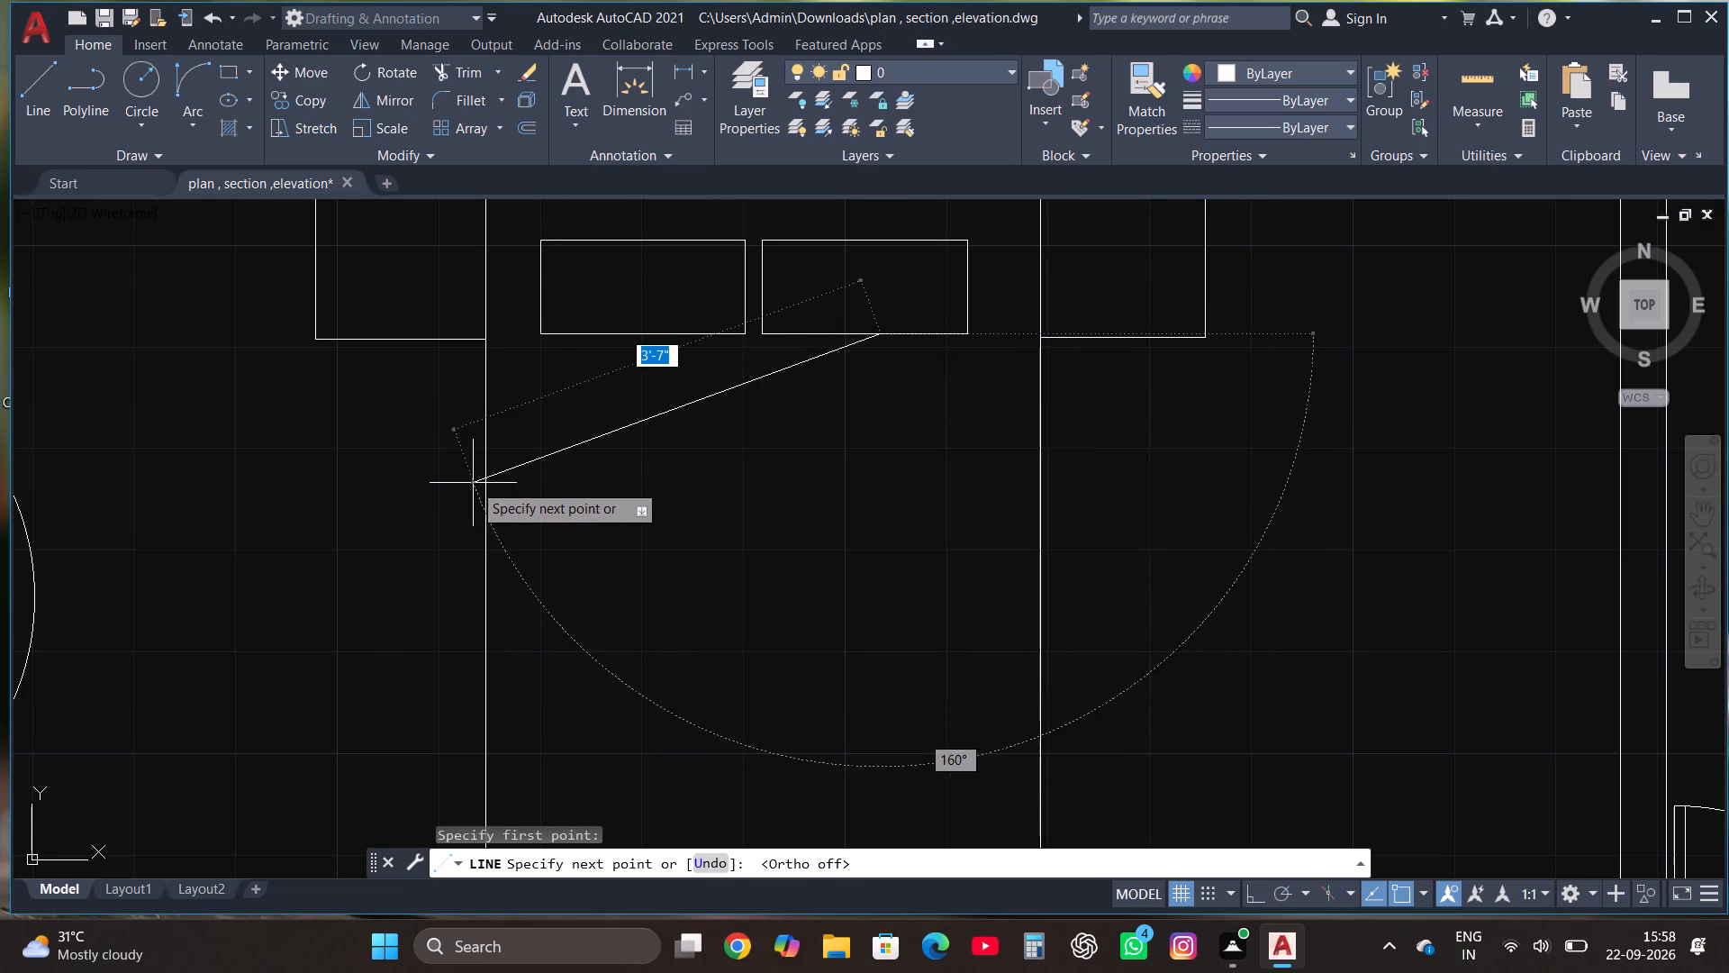
pyautogui.click(485, 463)
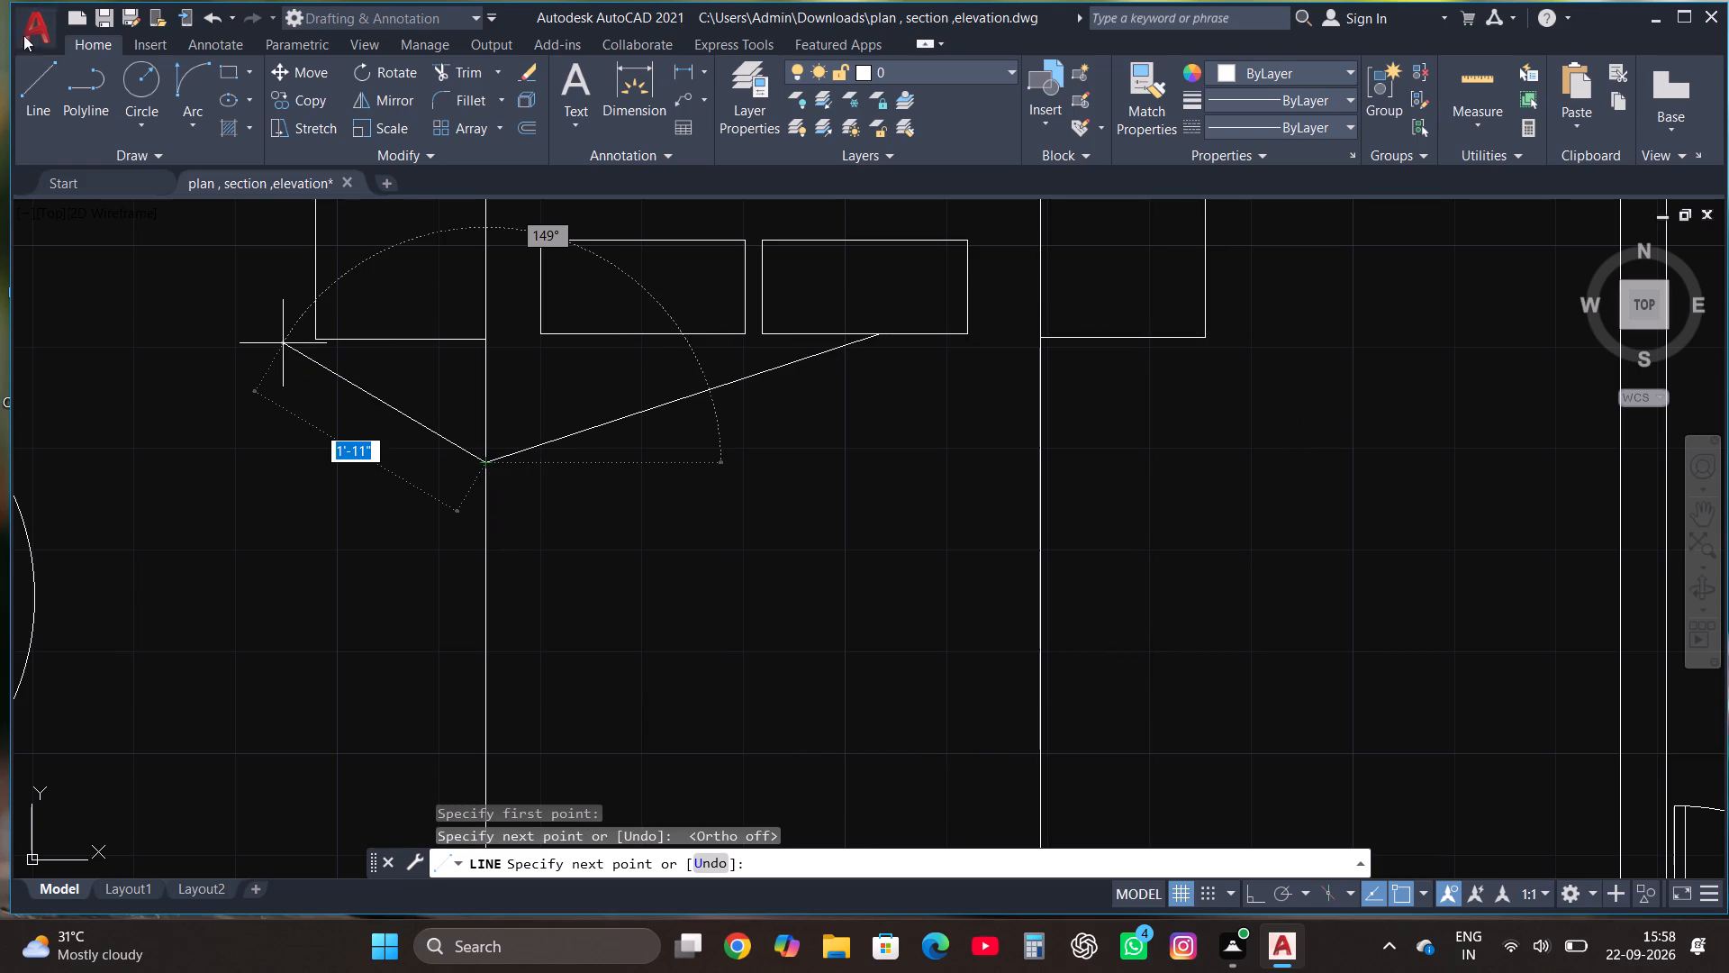
pyautogui.click(49, 74)
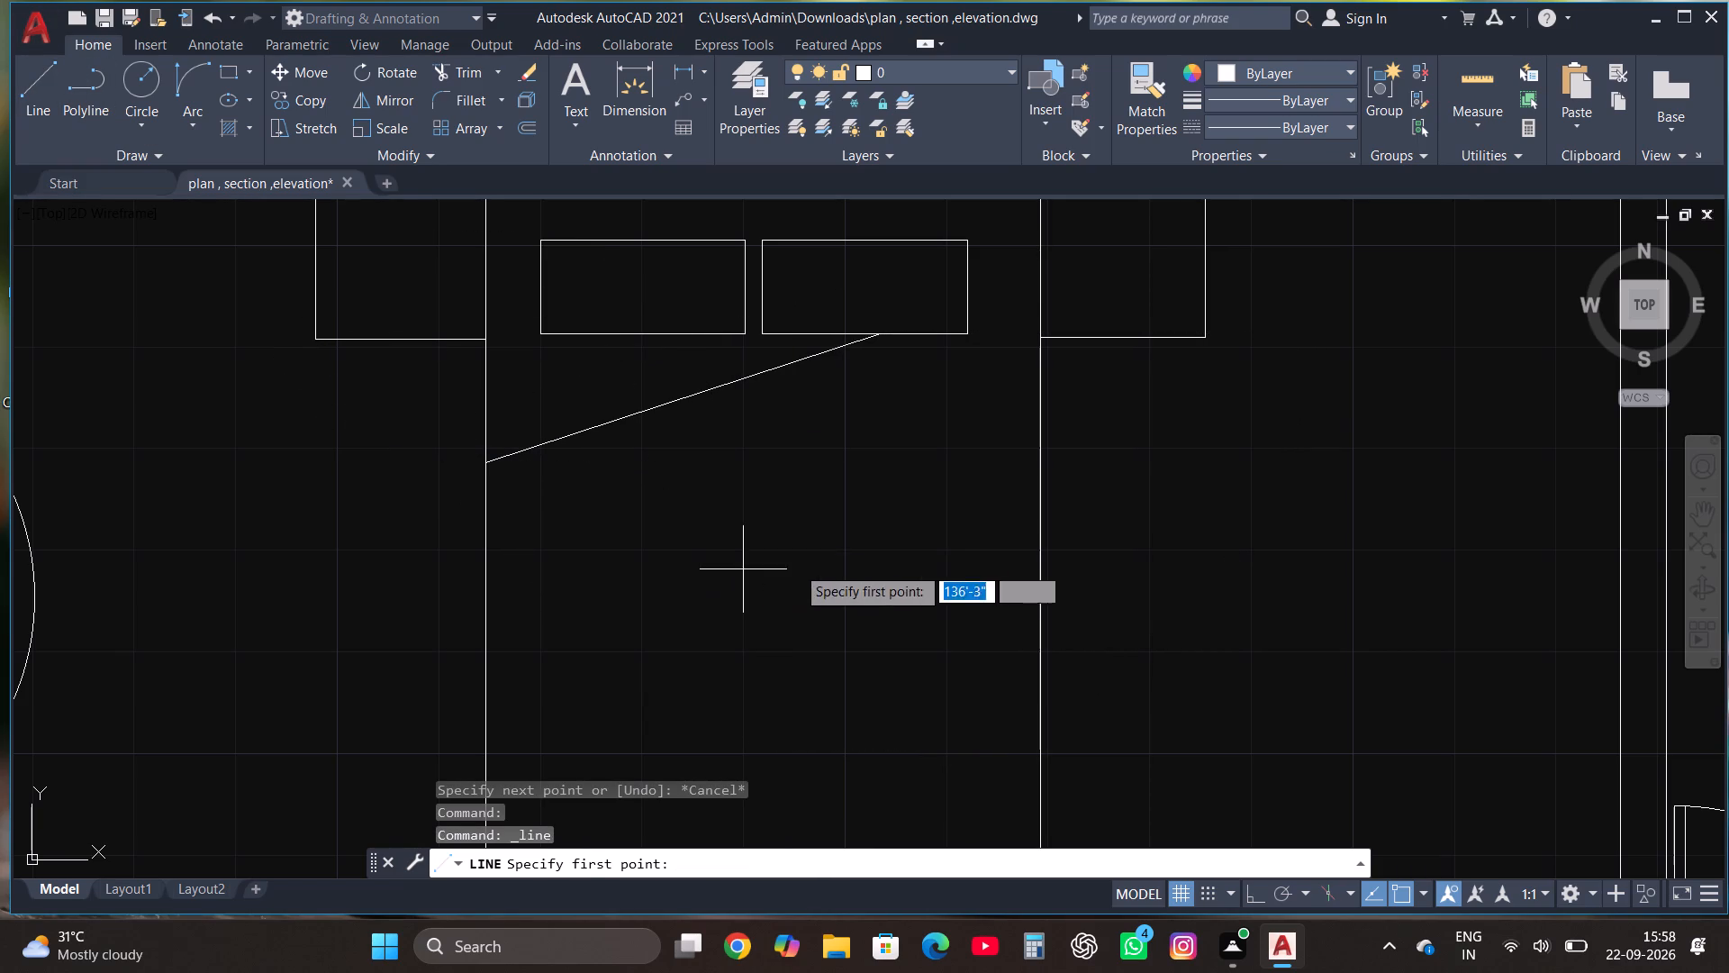
pyautogui.click(877, 338)
pyautogui.click(484, 527)
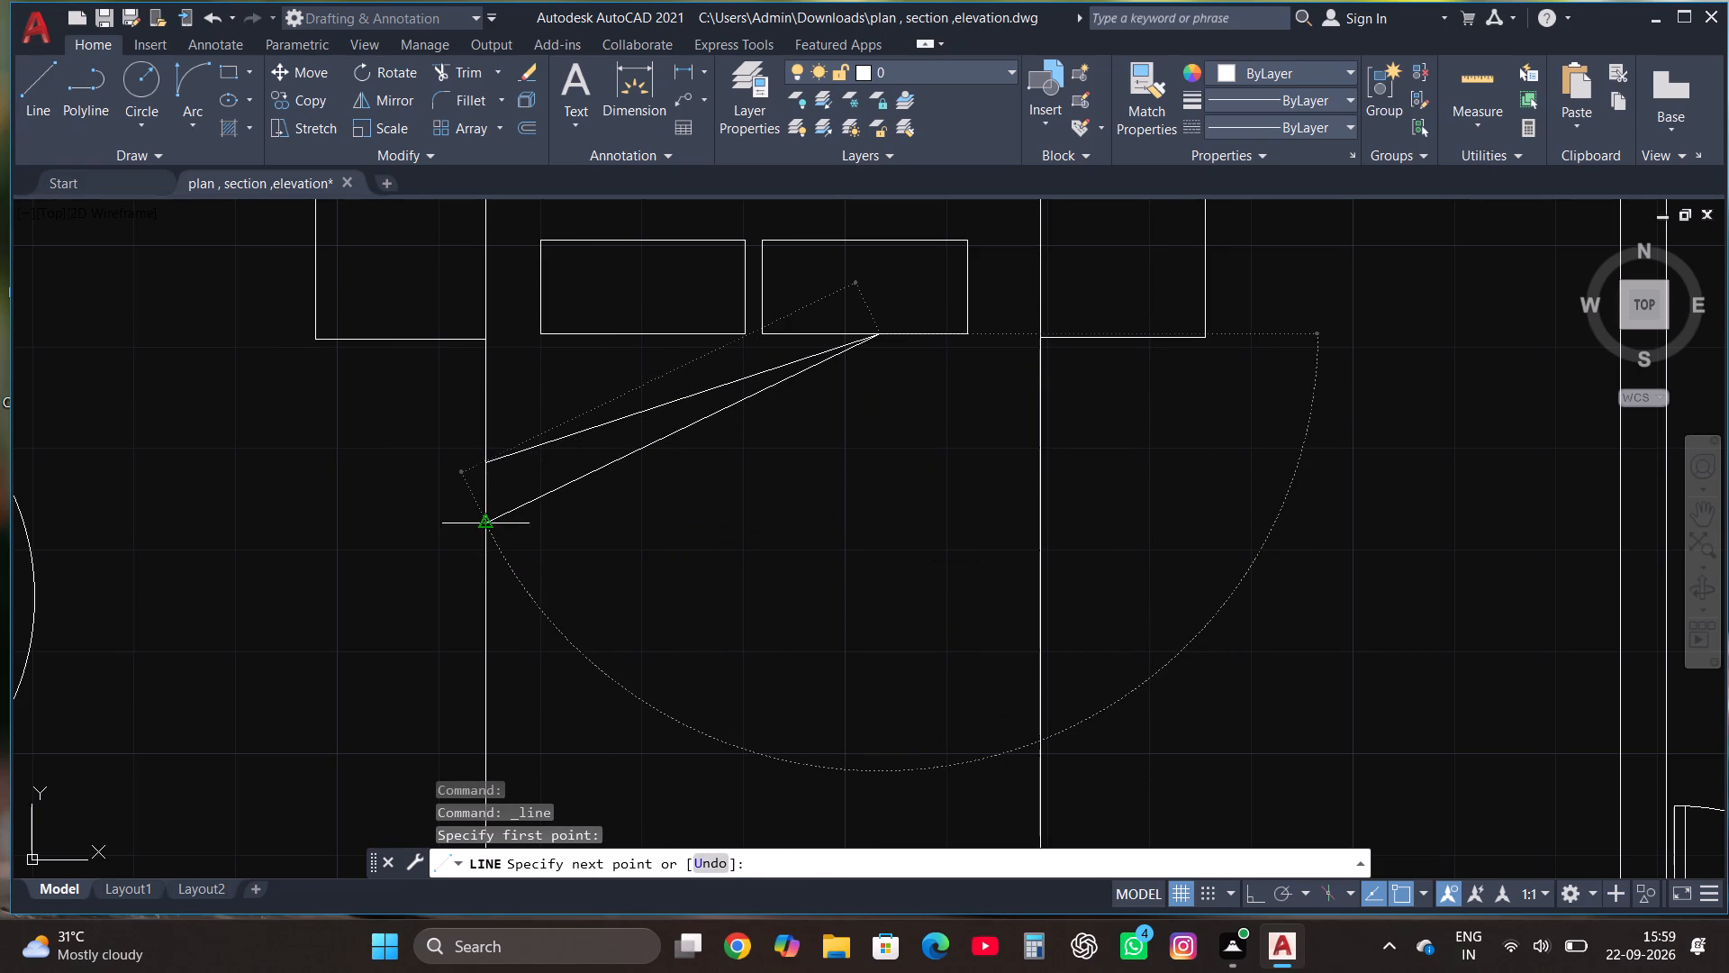
# Draw a triangular blanket flap from the fold lines' upper end to the bed's right side, inward, and back to the start.
pyautogui.click(29, 92)
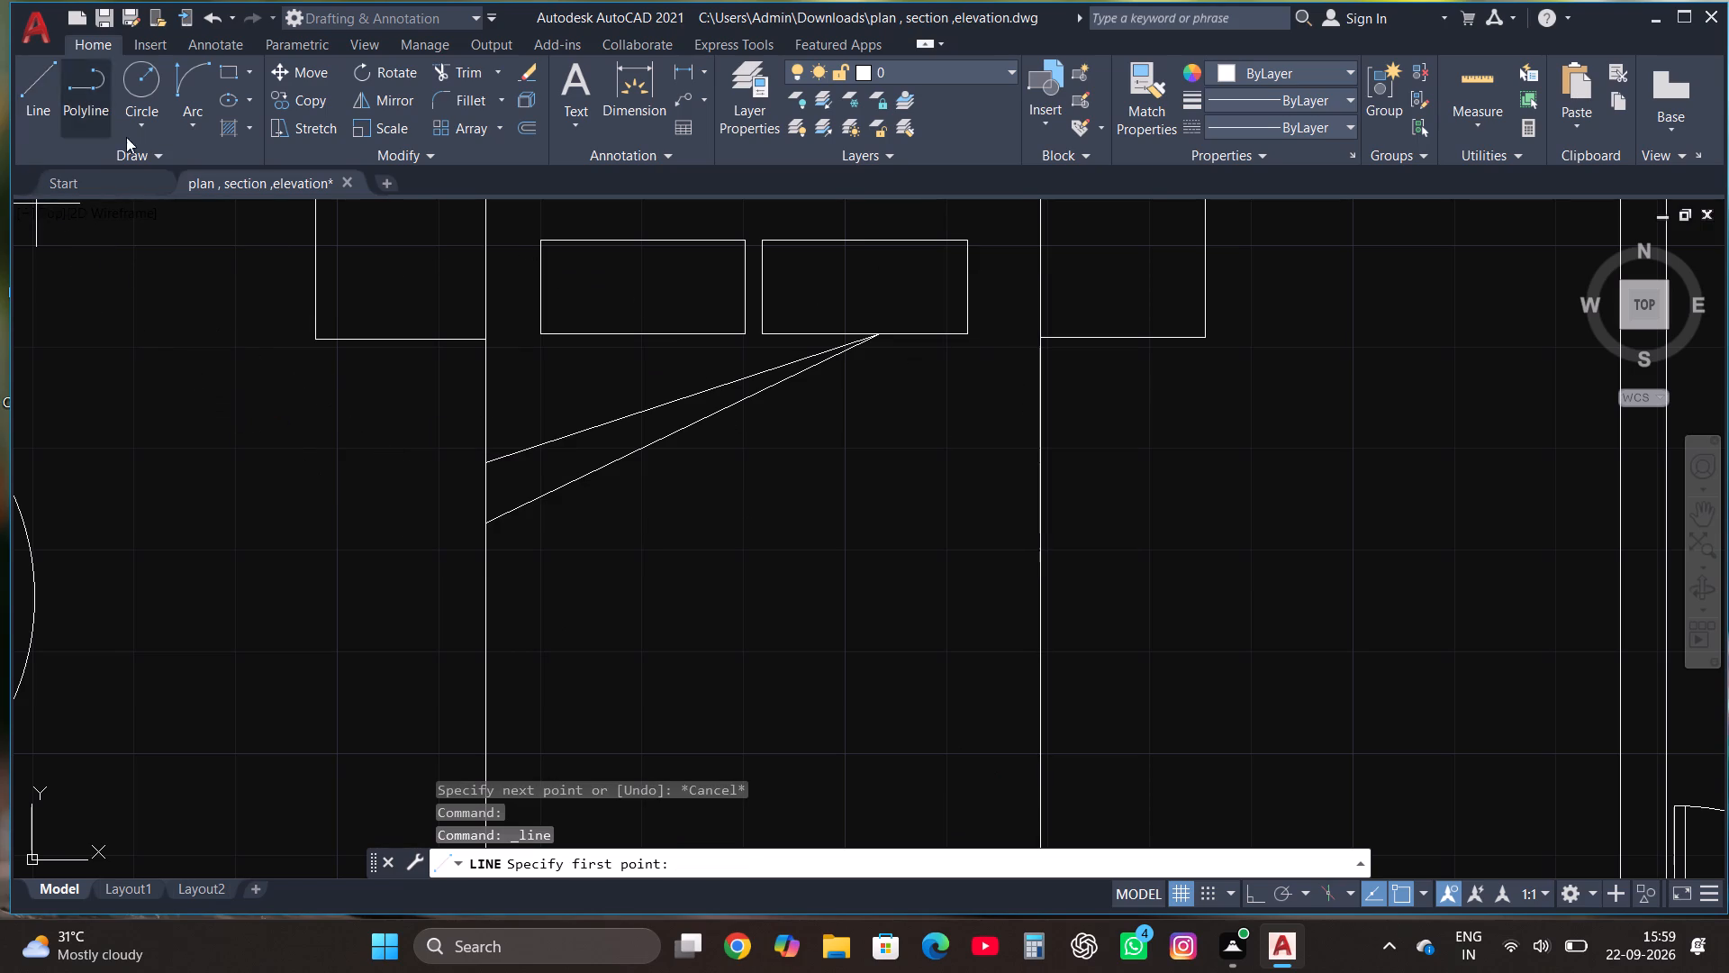
pyautogui.click(878, 339)
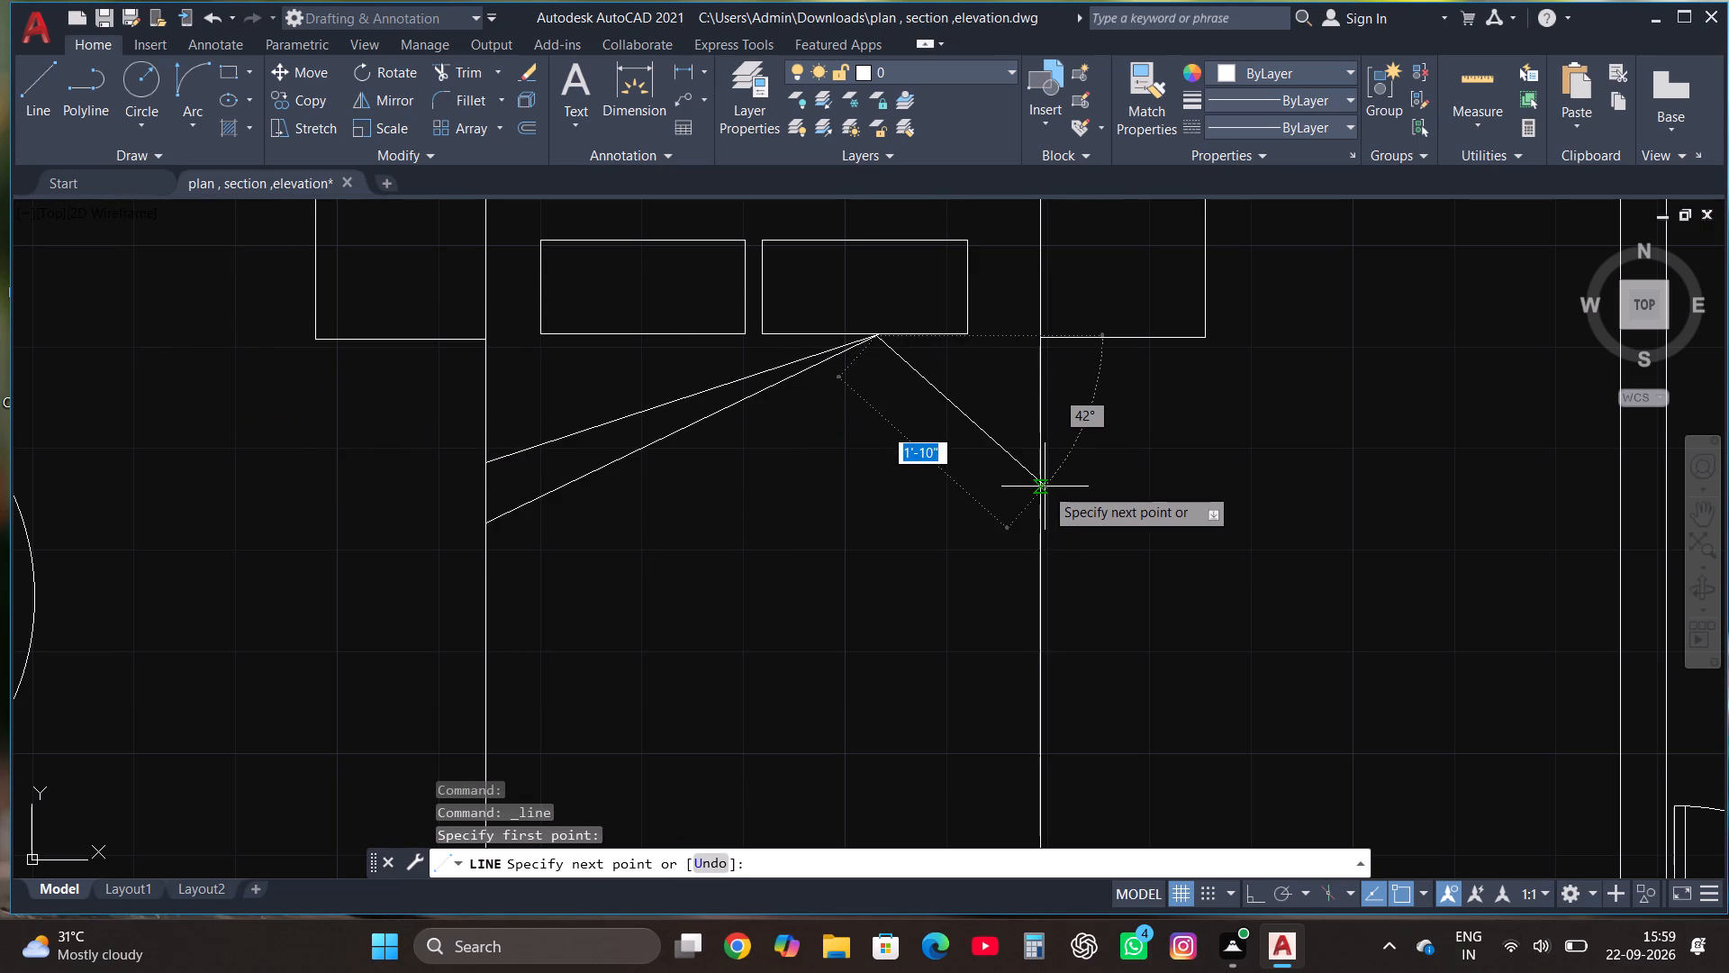
pyautogui.click(1045, 486)
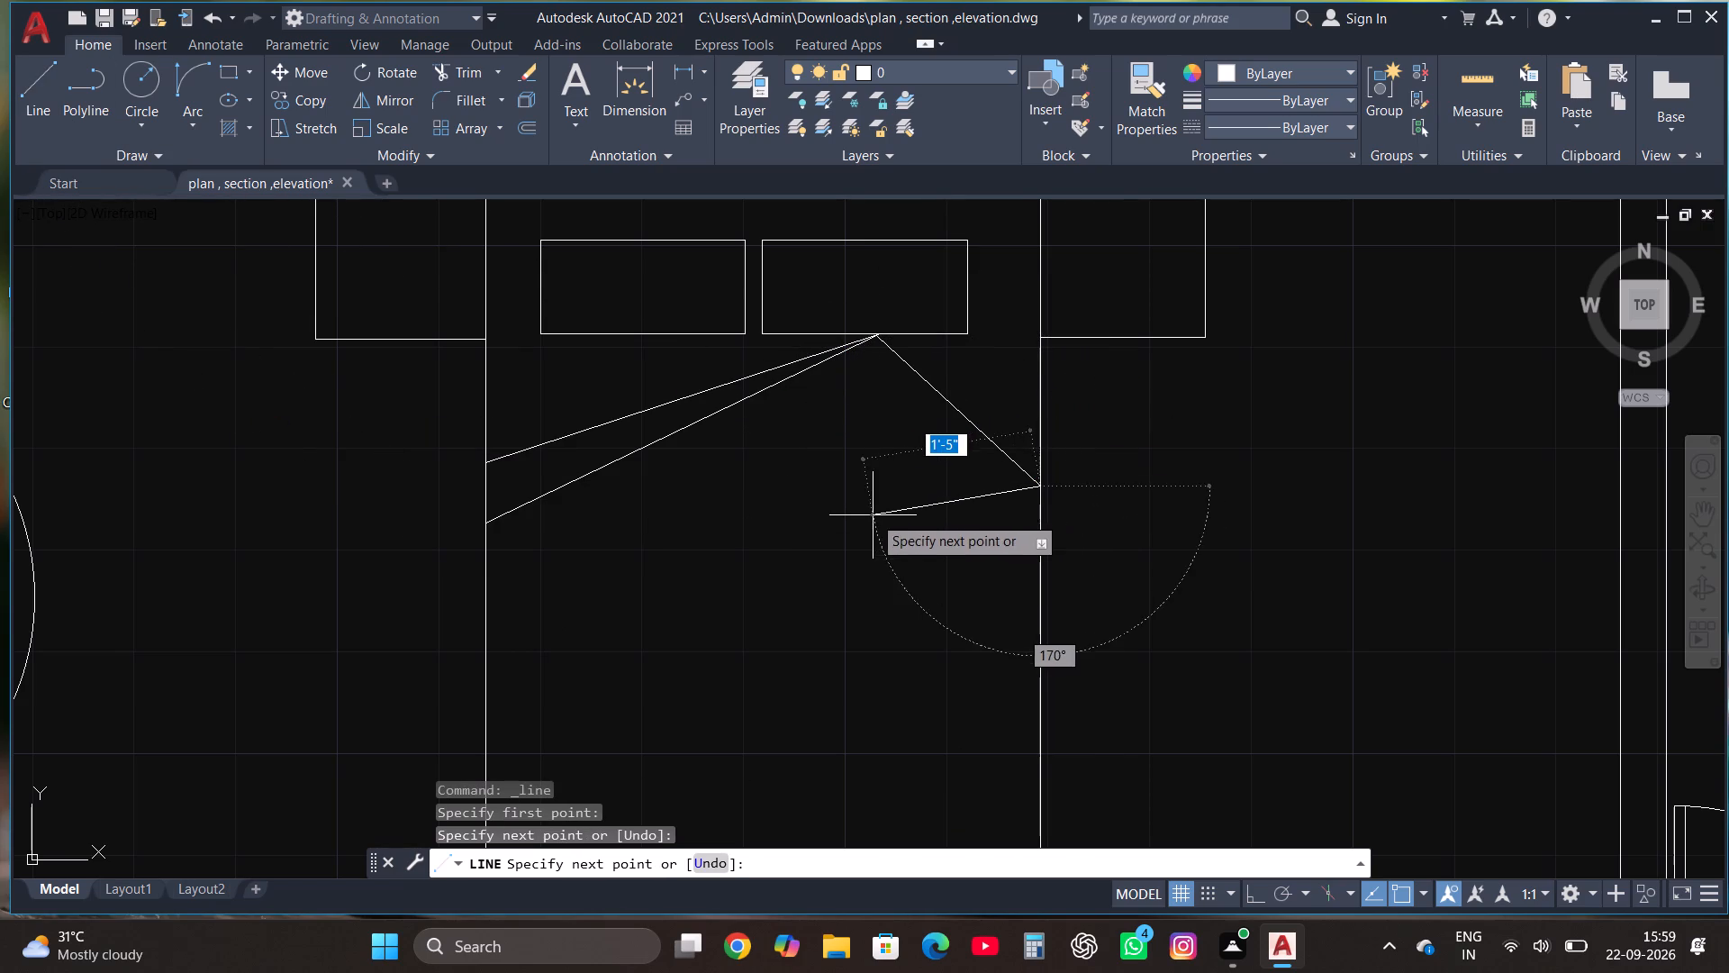
pyautogui.click(926, 506)
pyautogui.click(871, 335)
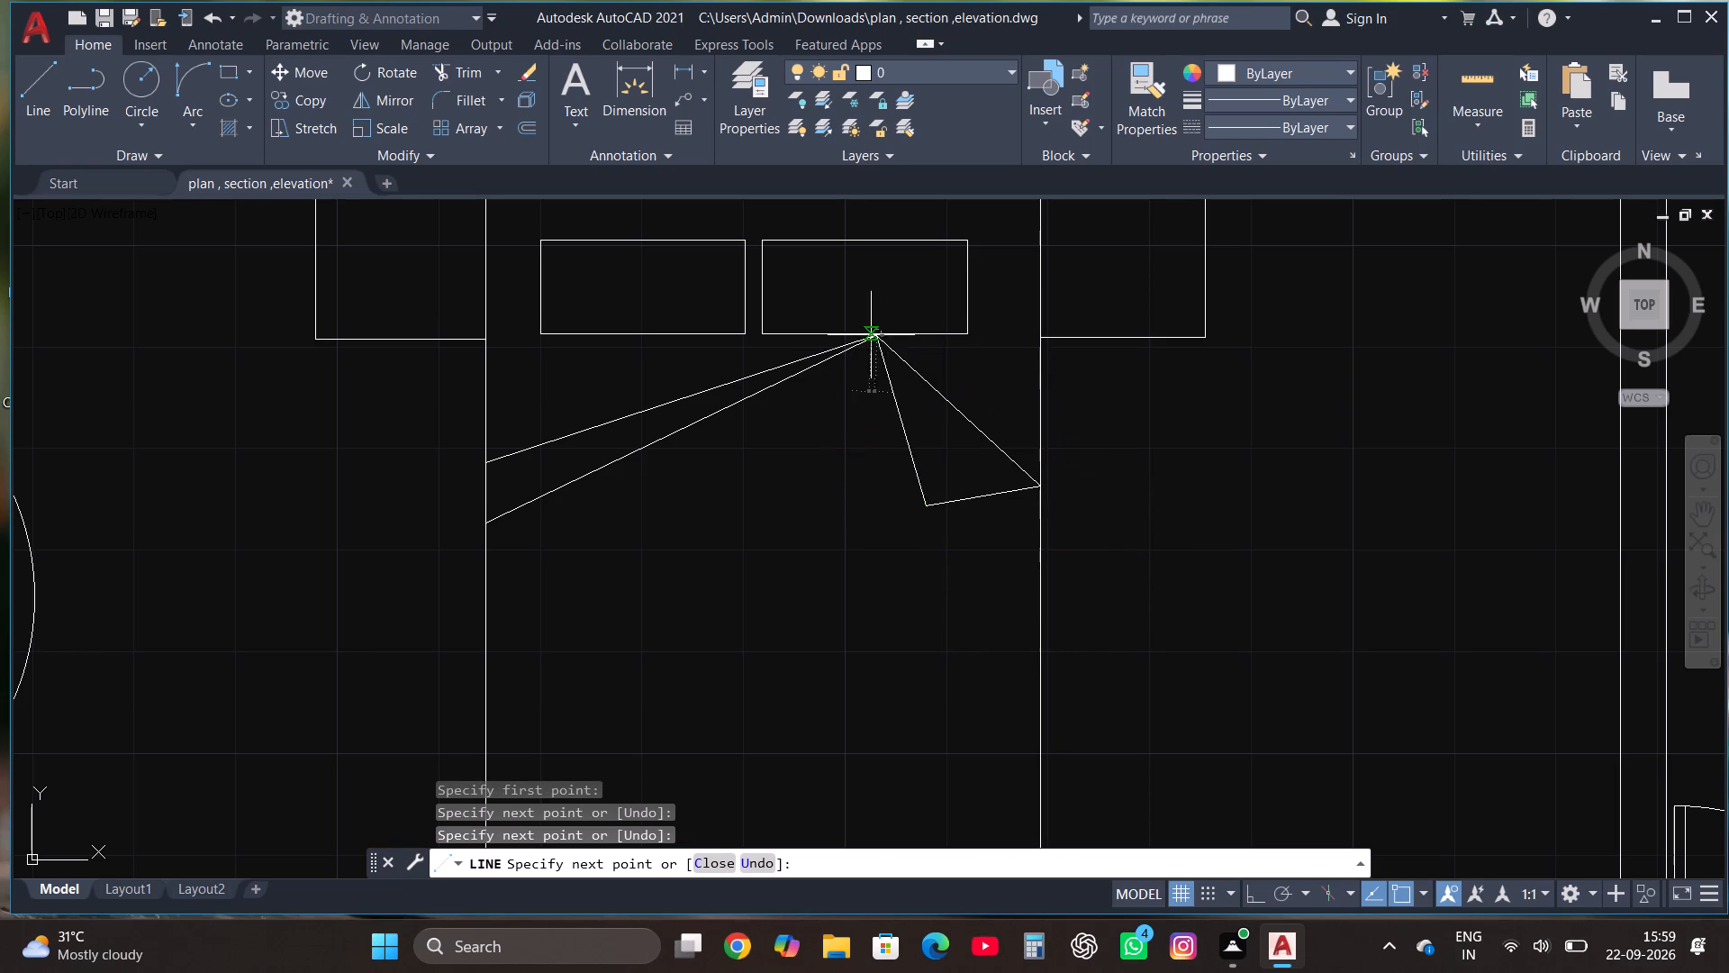
pyautogui.press('Escape')
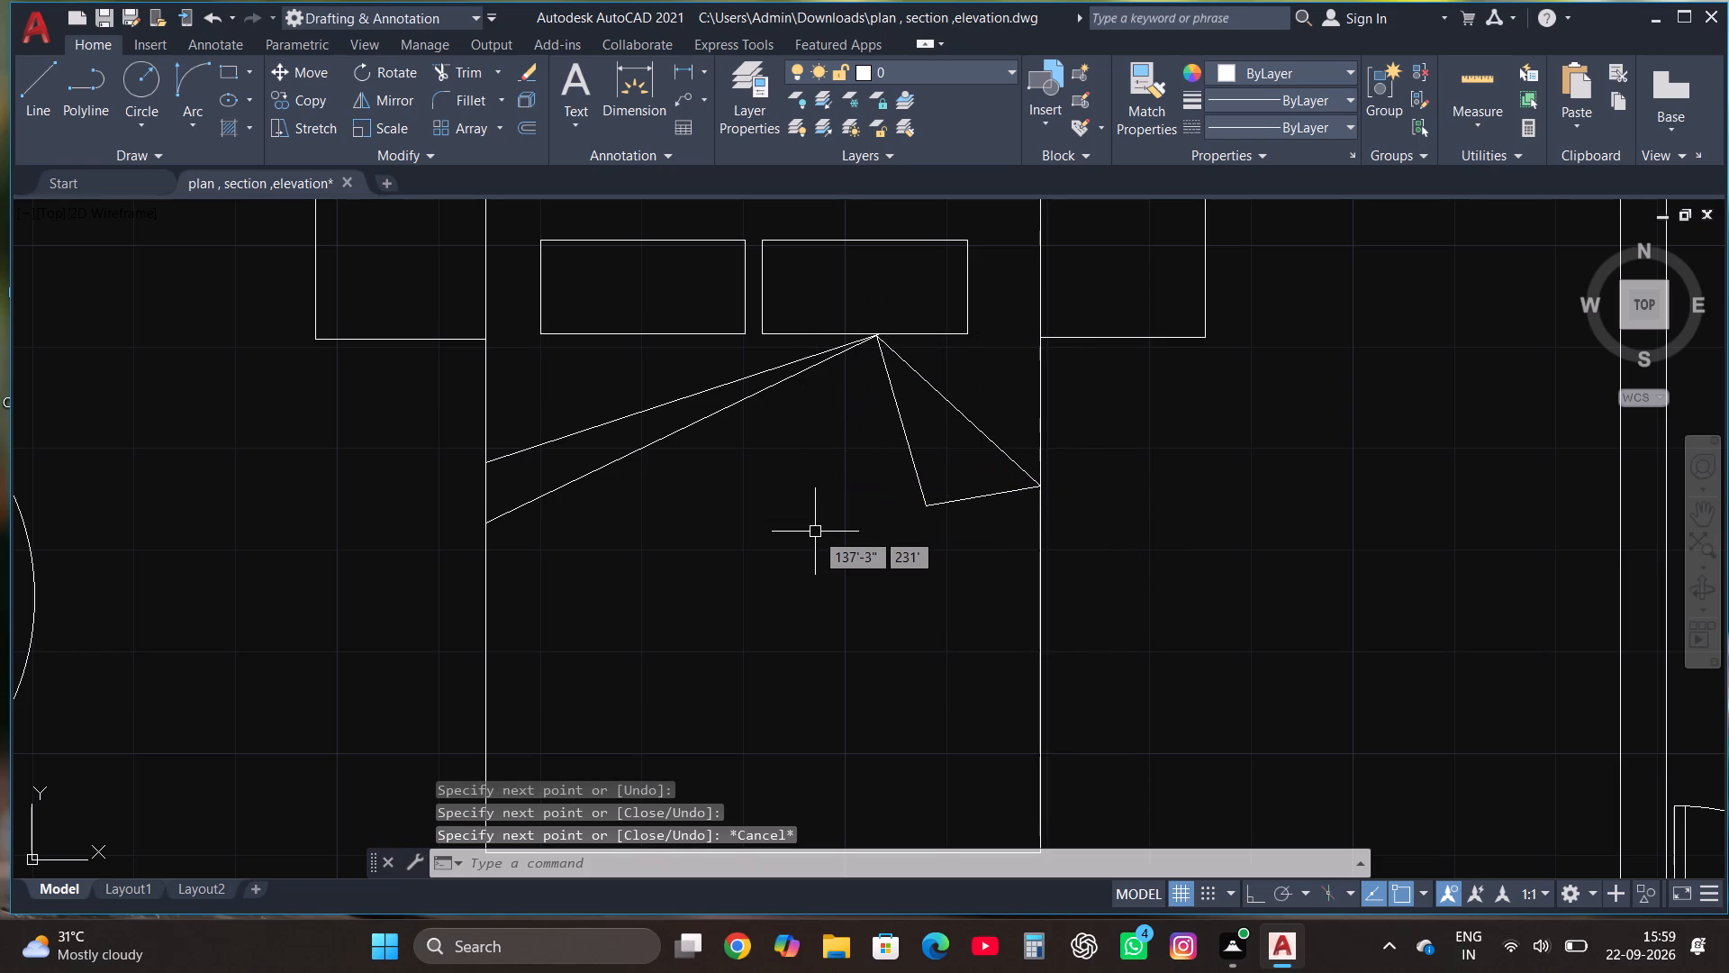
# Draw a counter rectangle about 1'-7" wide in the small room beside the bedroom, in the corner between door and right wall.
pyautogui.scroll(-2, 812, 555)
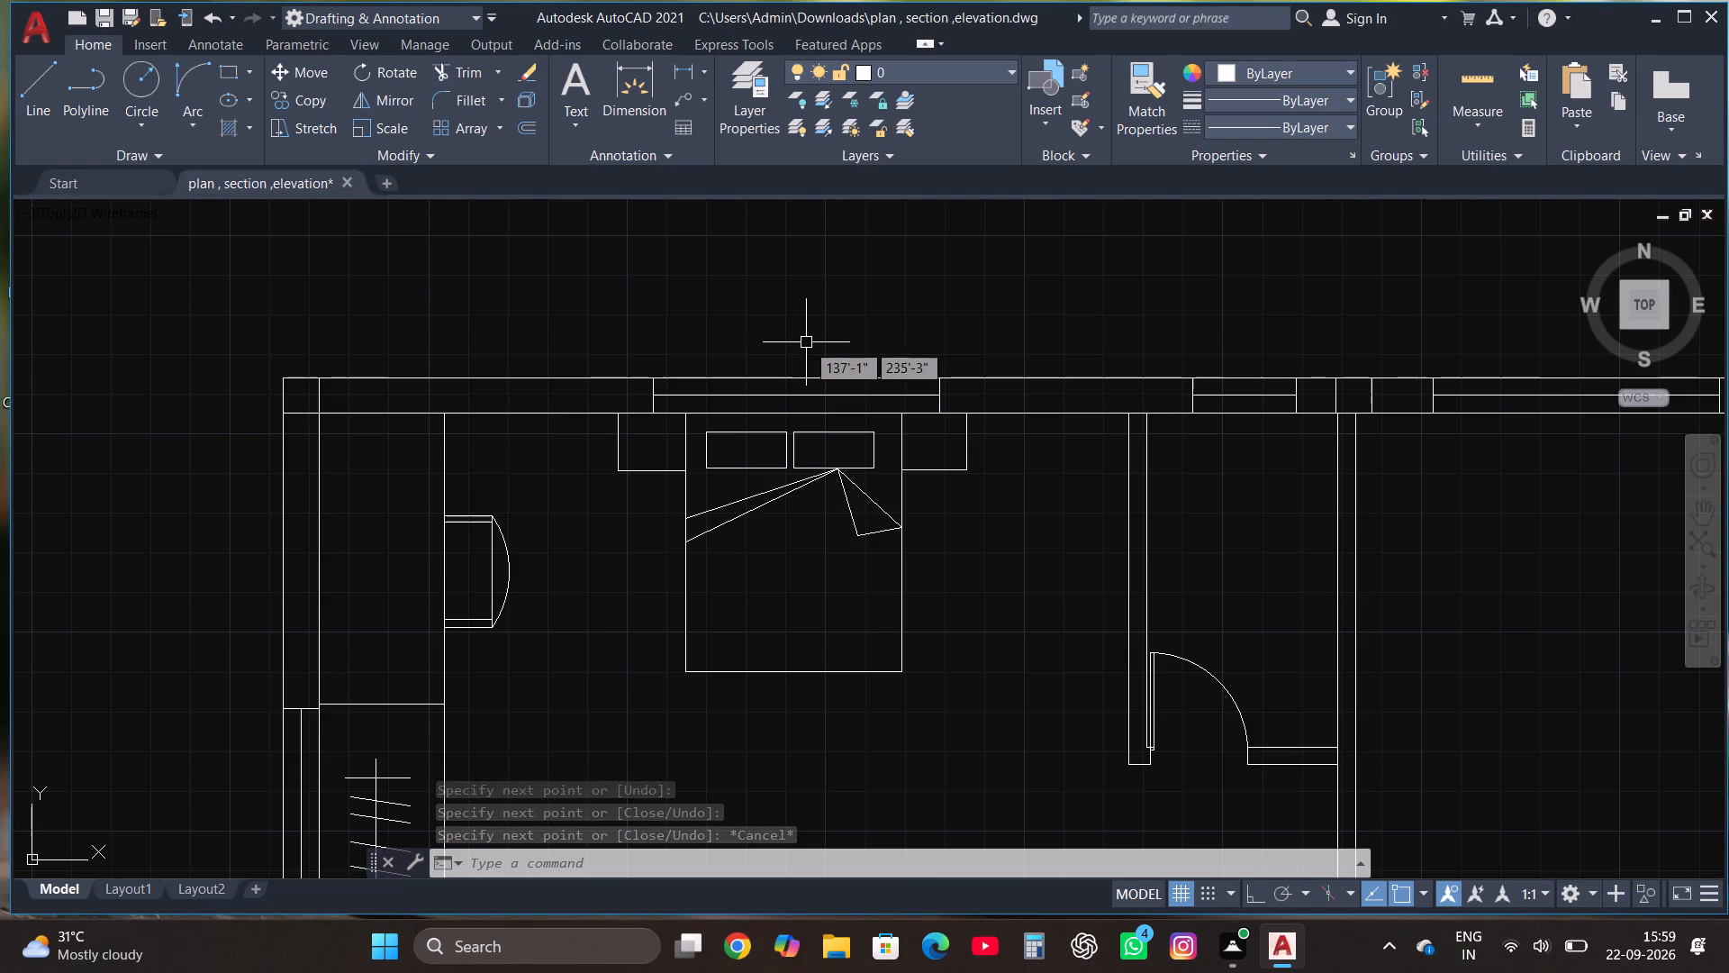
pyautogui.scroll(-1, 810, 347)
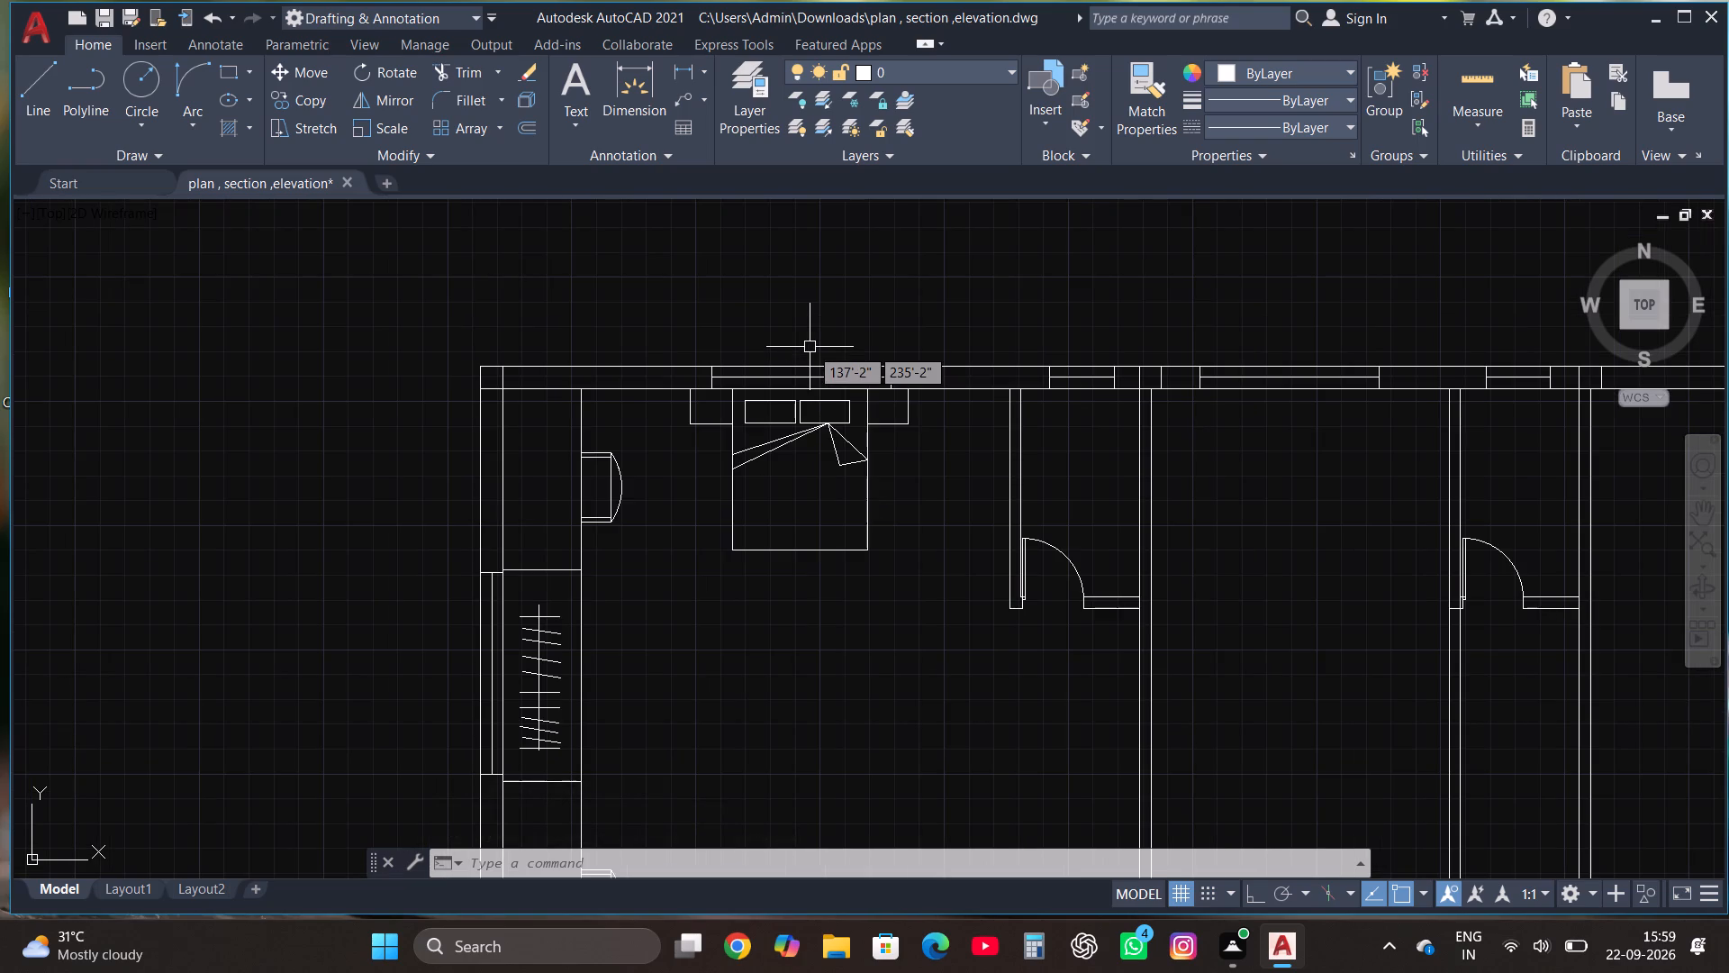
pyautogui.scroll(-1, 810, 347)
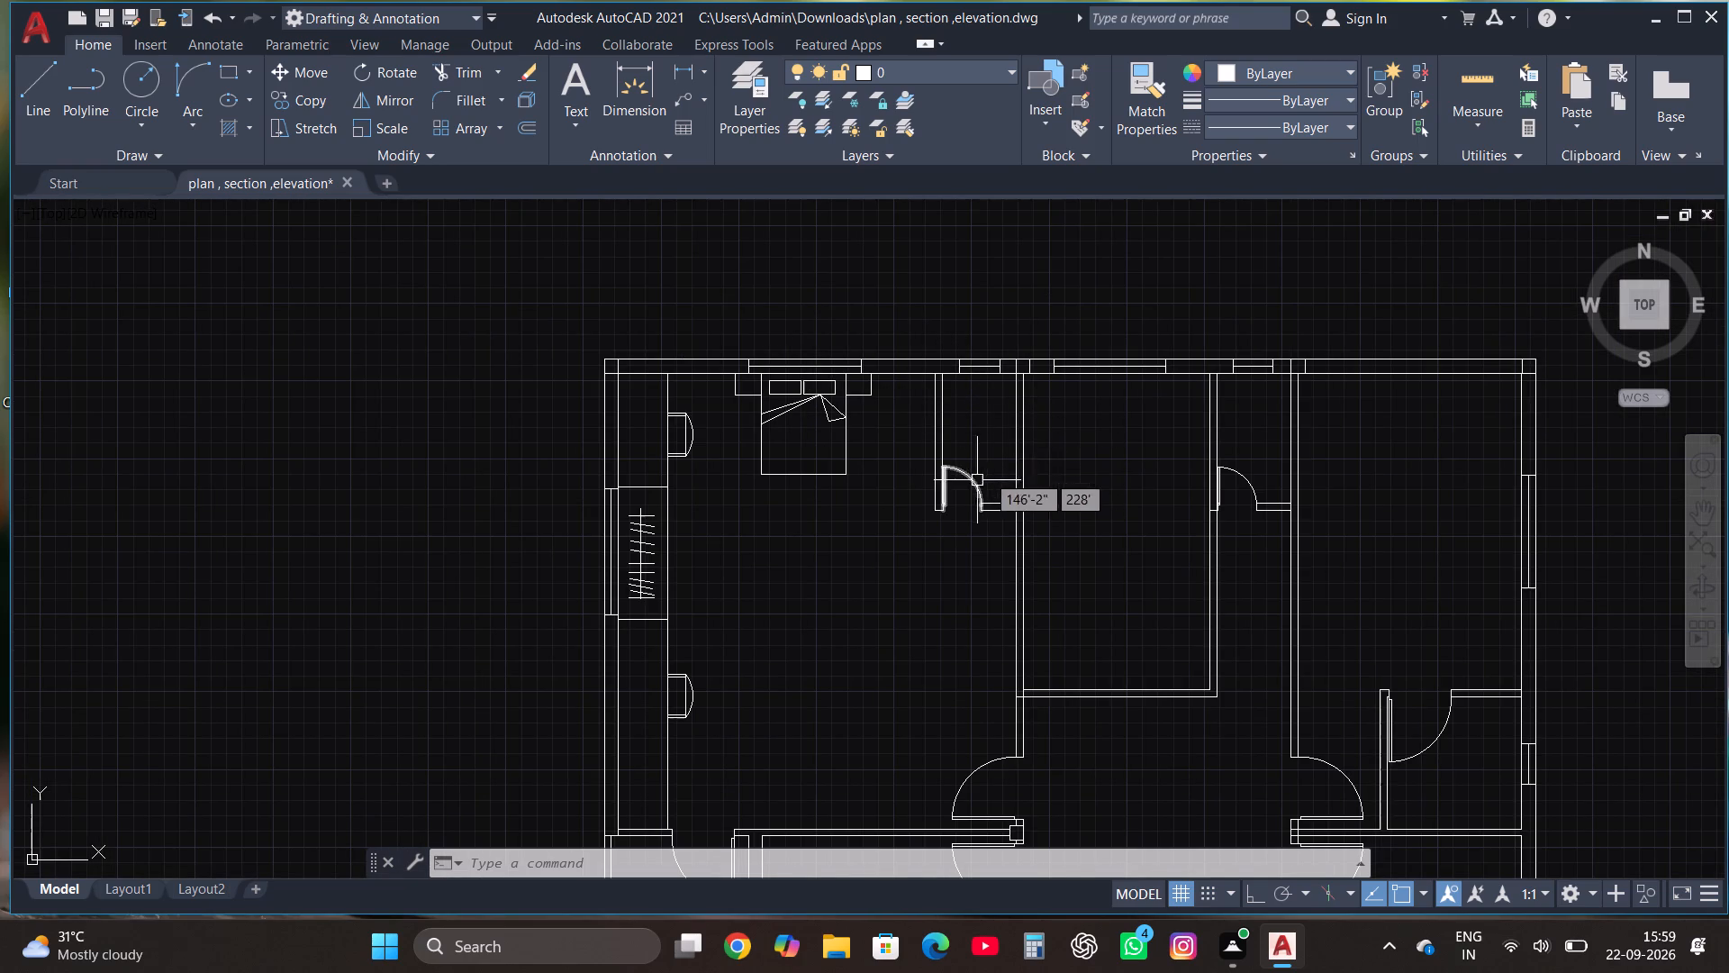
pyautogui.scroll(2, 1022, 415)
pyautogui.scroll(1, 1061, 561)
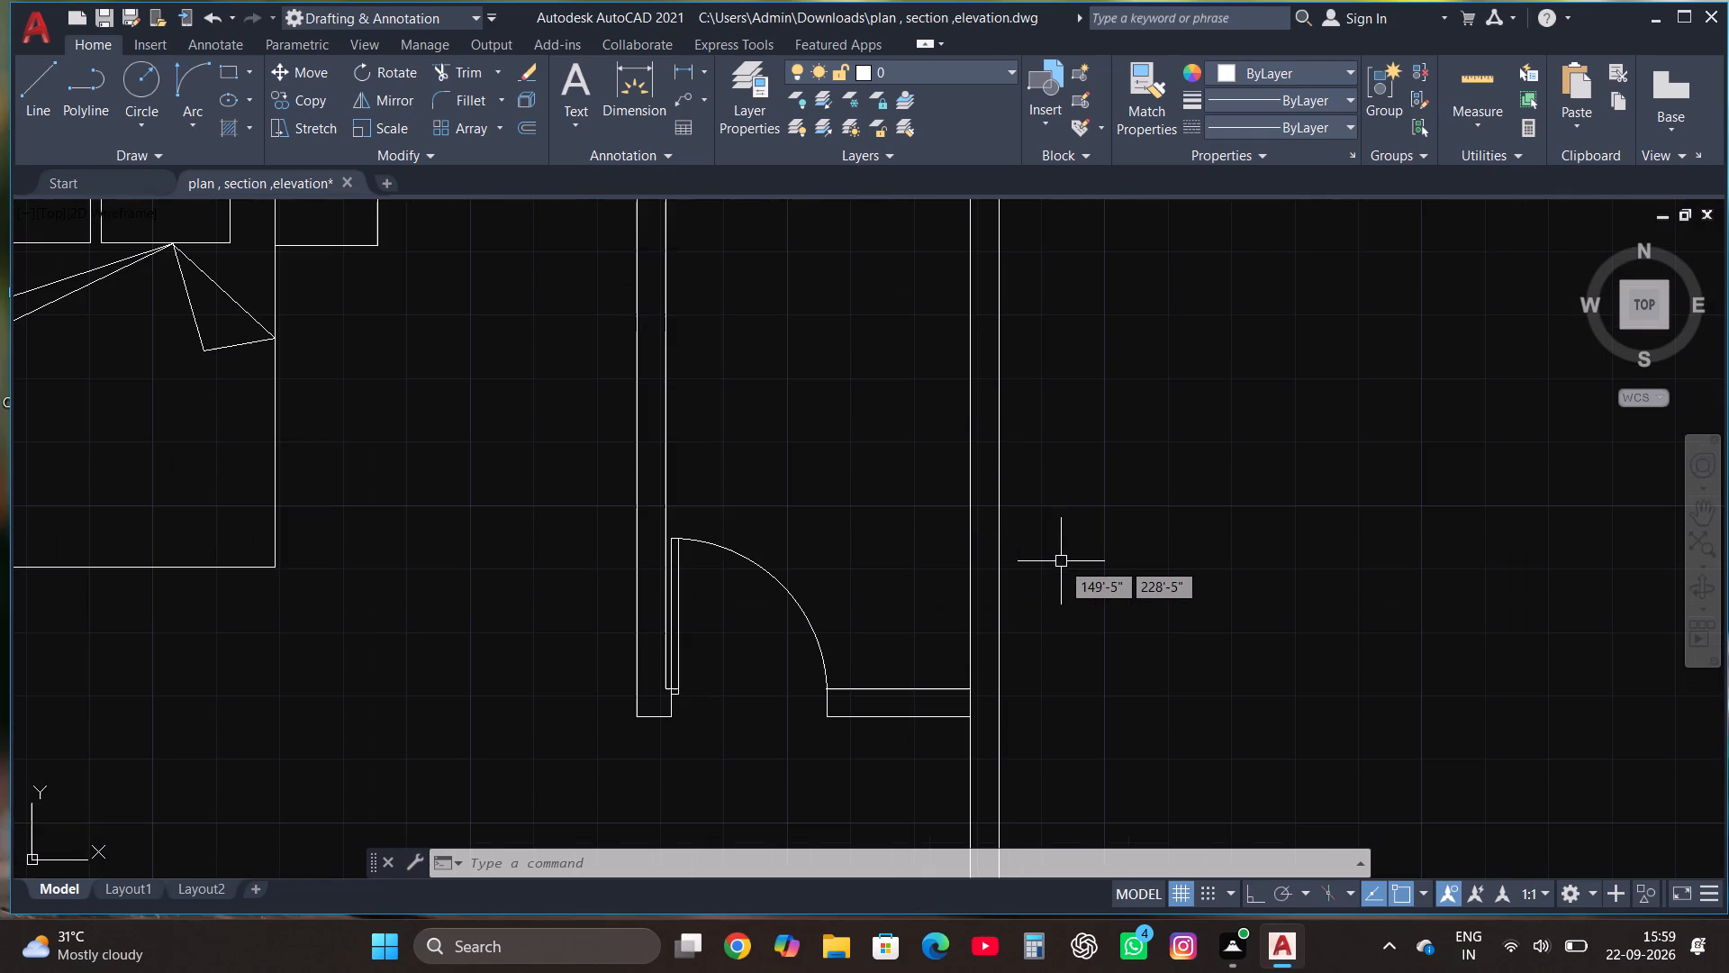
pyautogui.click(221, 63)
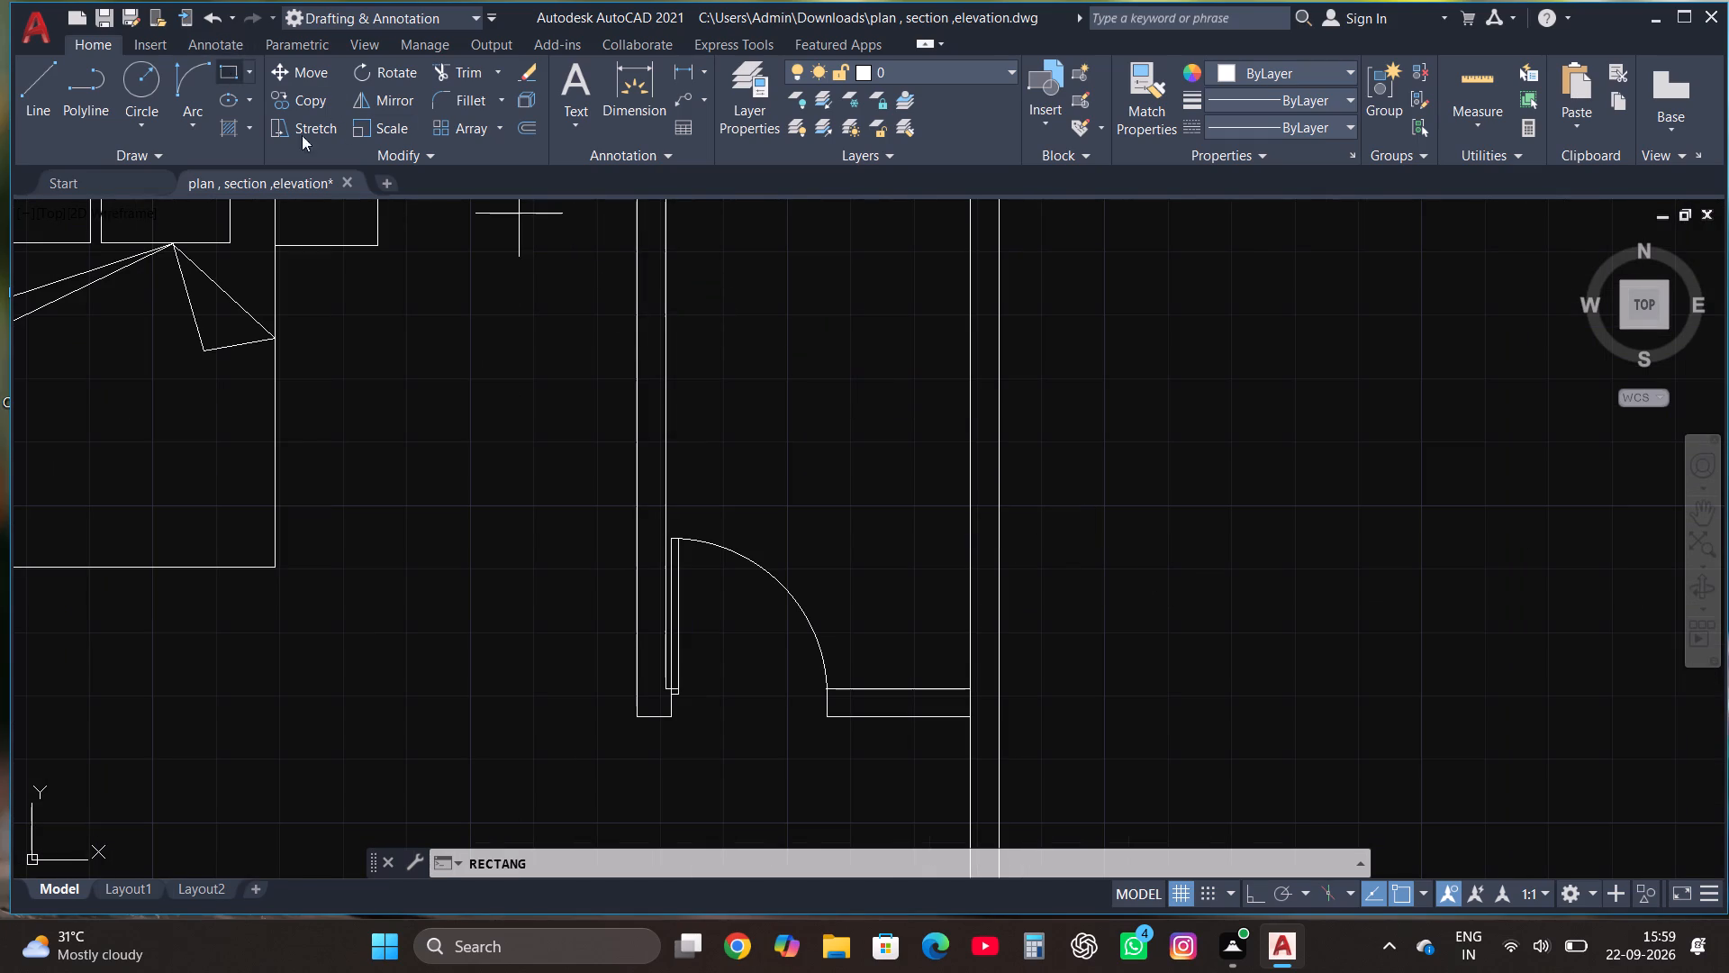
pyautogui.click(847, 687)
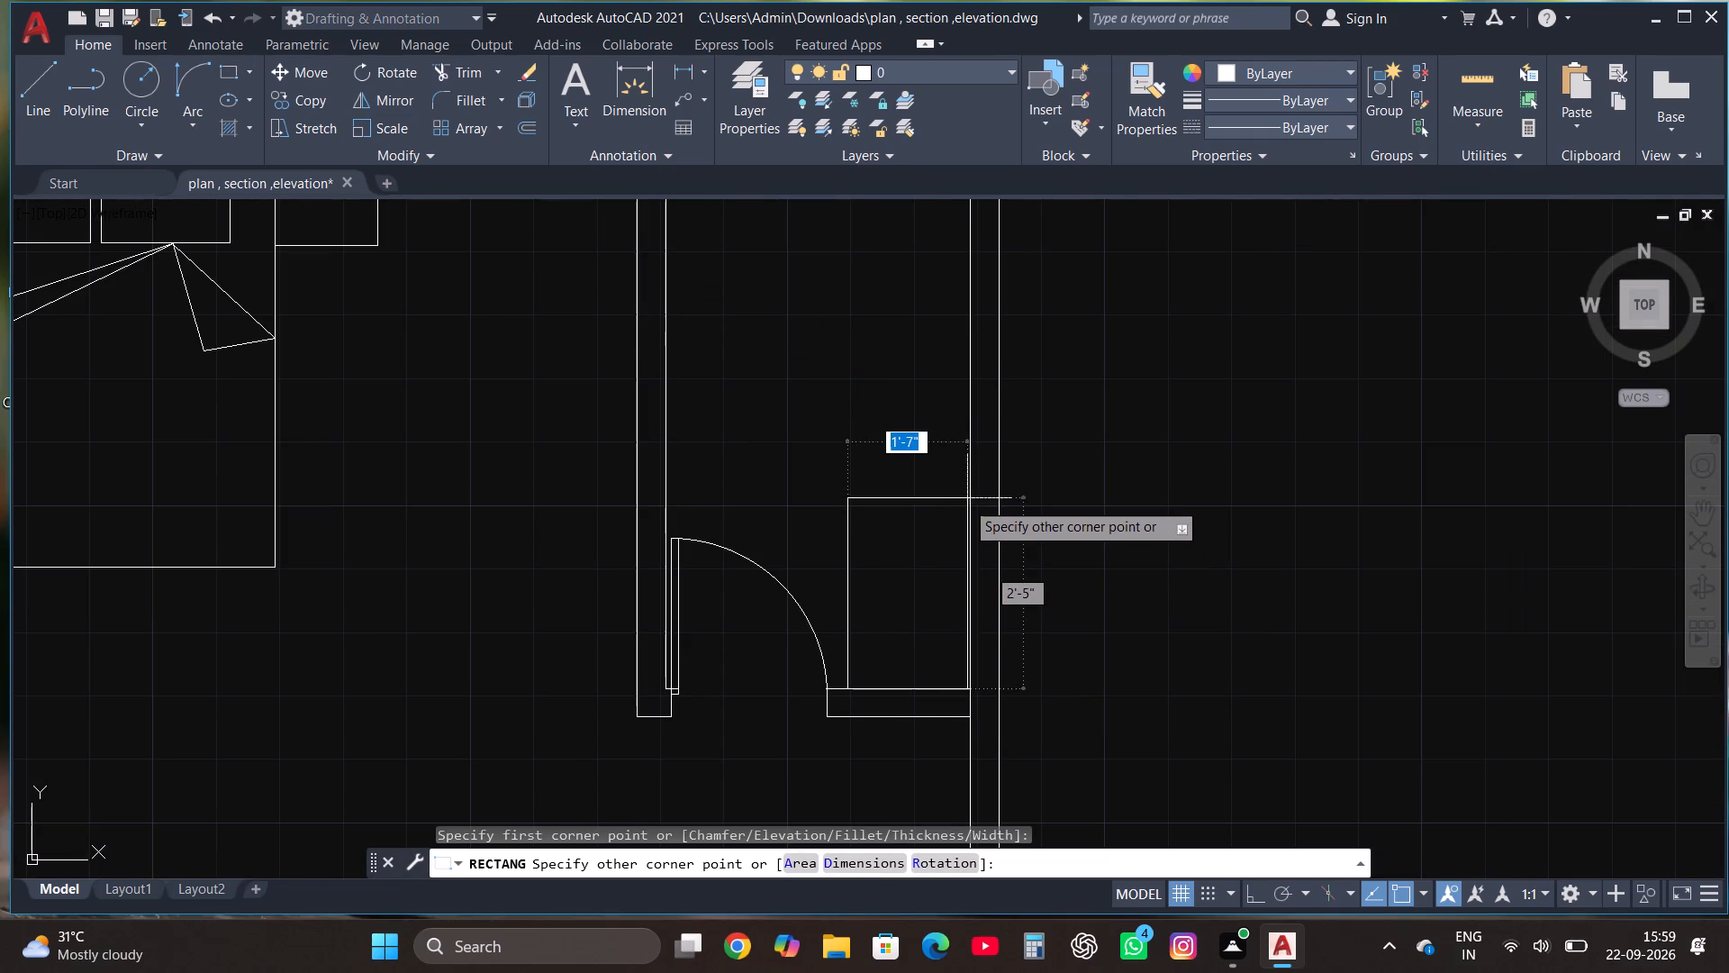
pyautogui.click(972, 485)
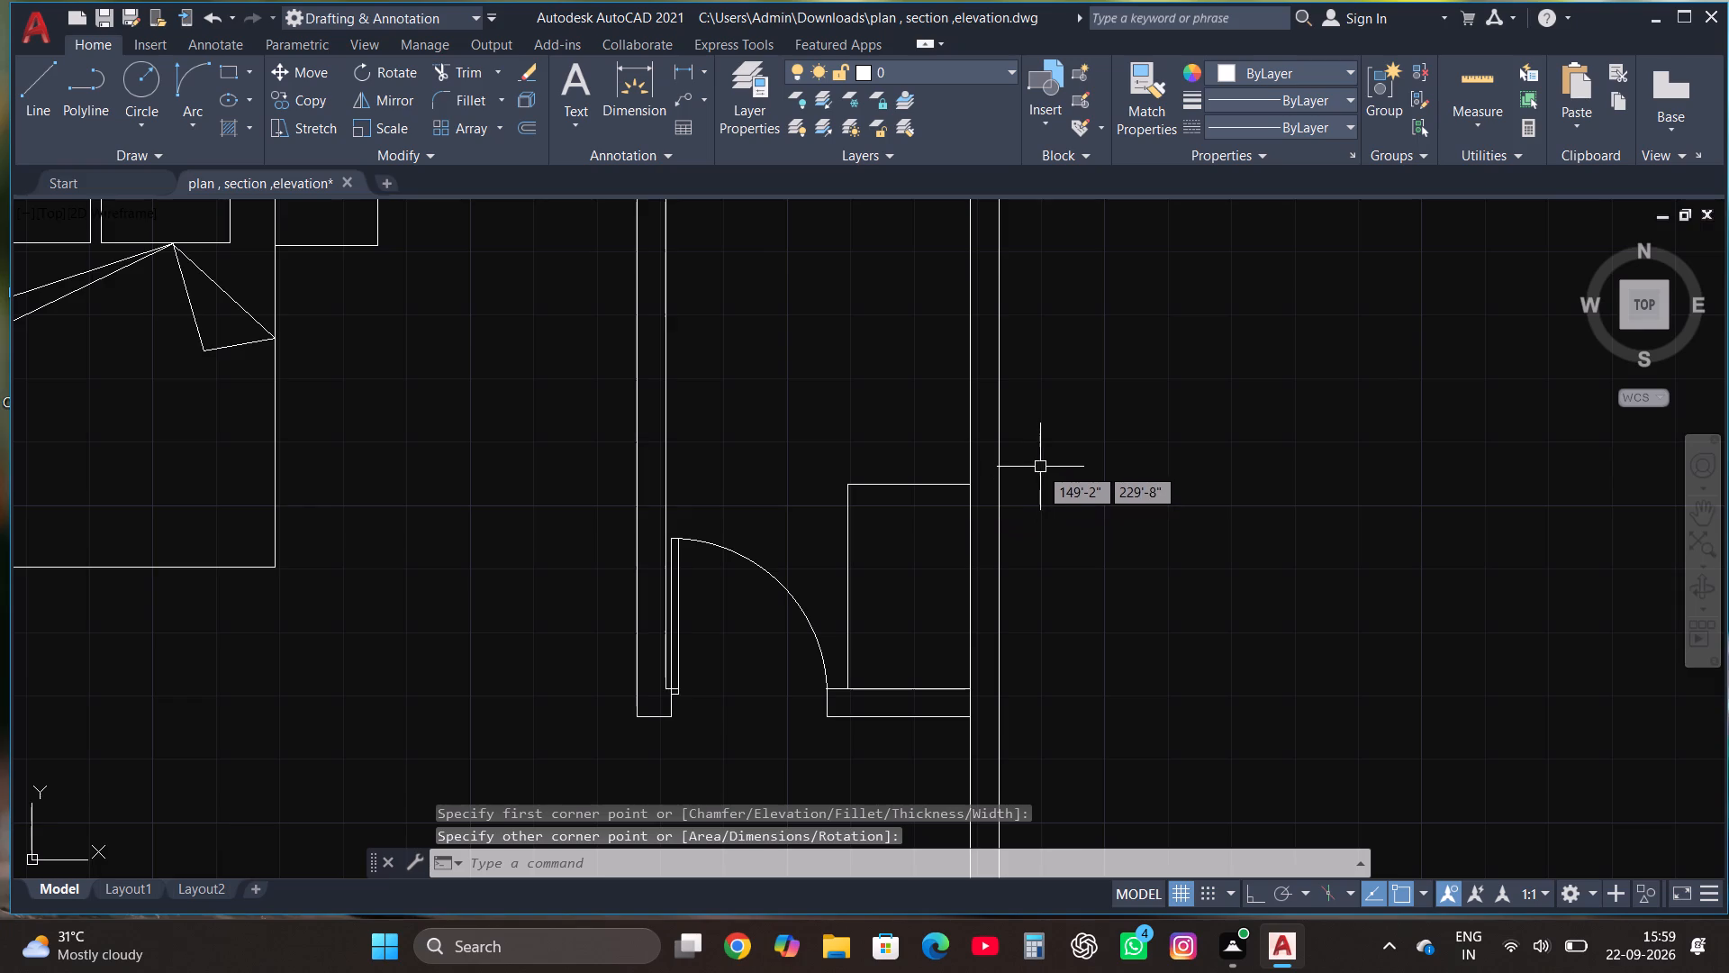
# Draw a vertical ellipse inside the counter rectangle as the washbasin.
pyautogui.scroll(-1, 1036, 467)
pyautogui.scroll(1, 949, 600)
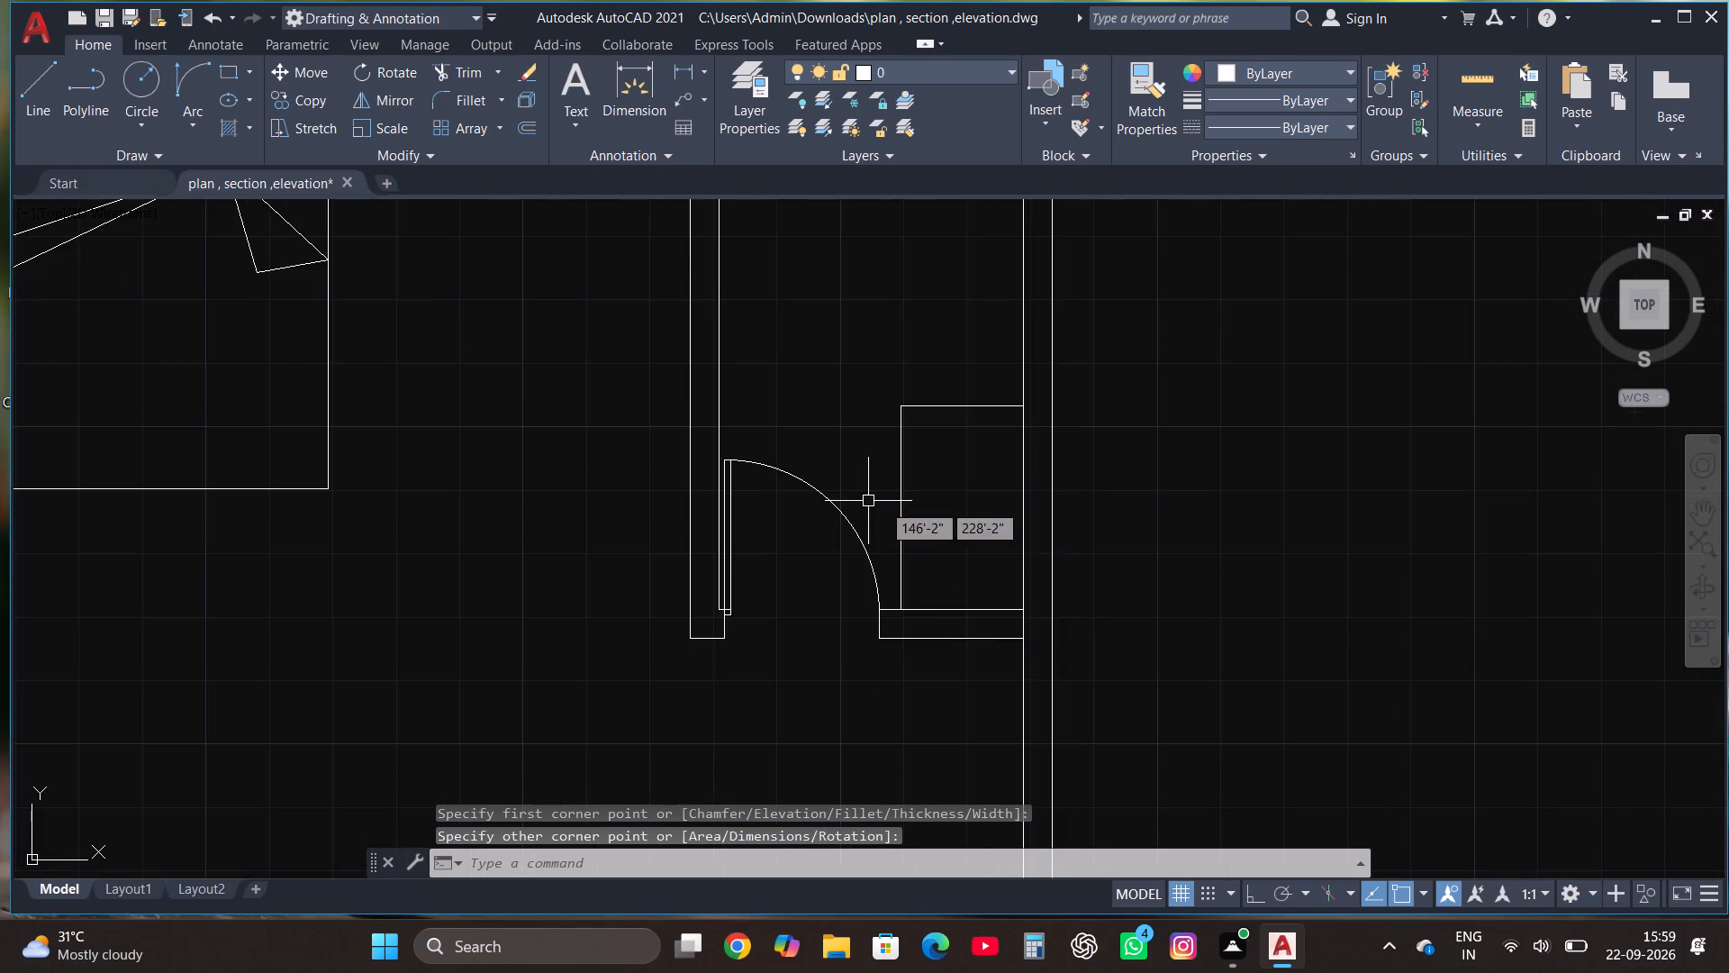
pyautogui.scroll(2, 1046, 537)
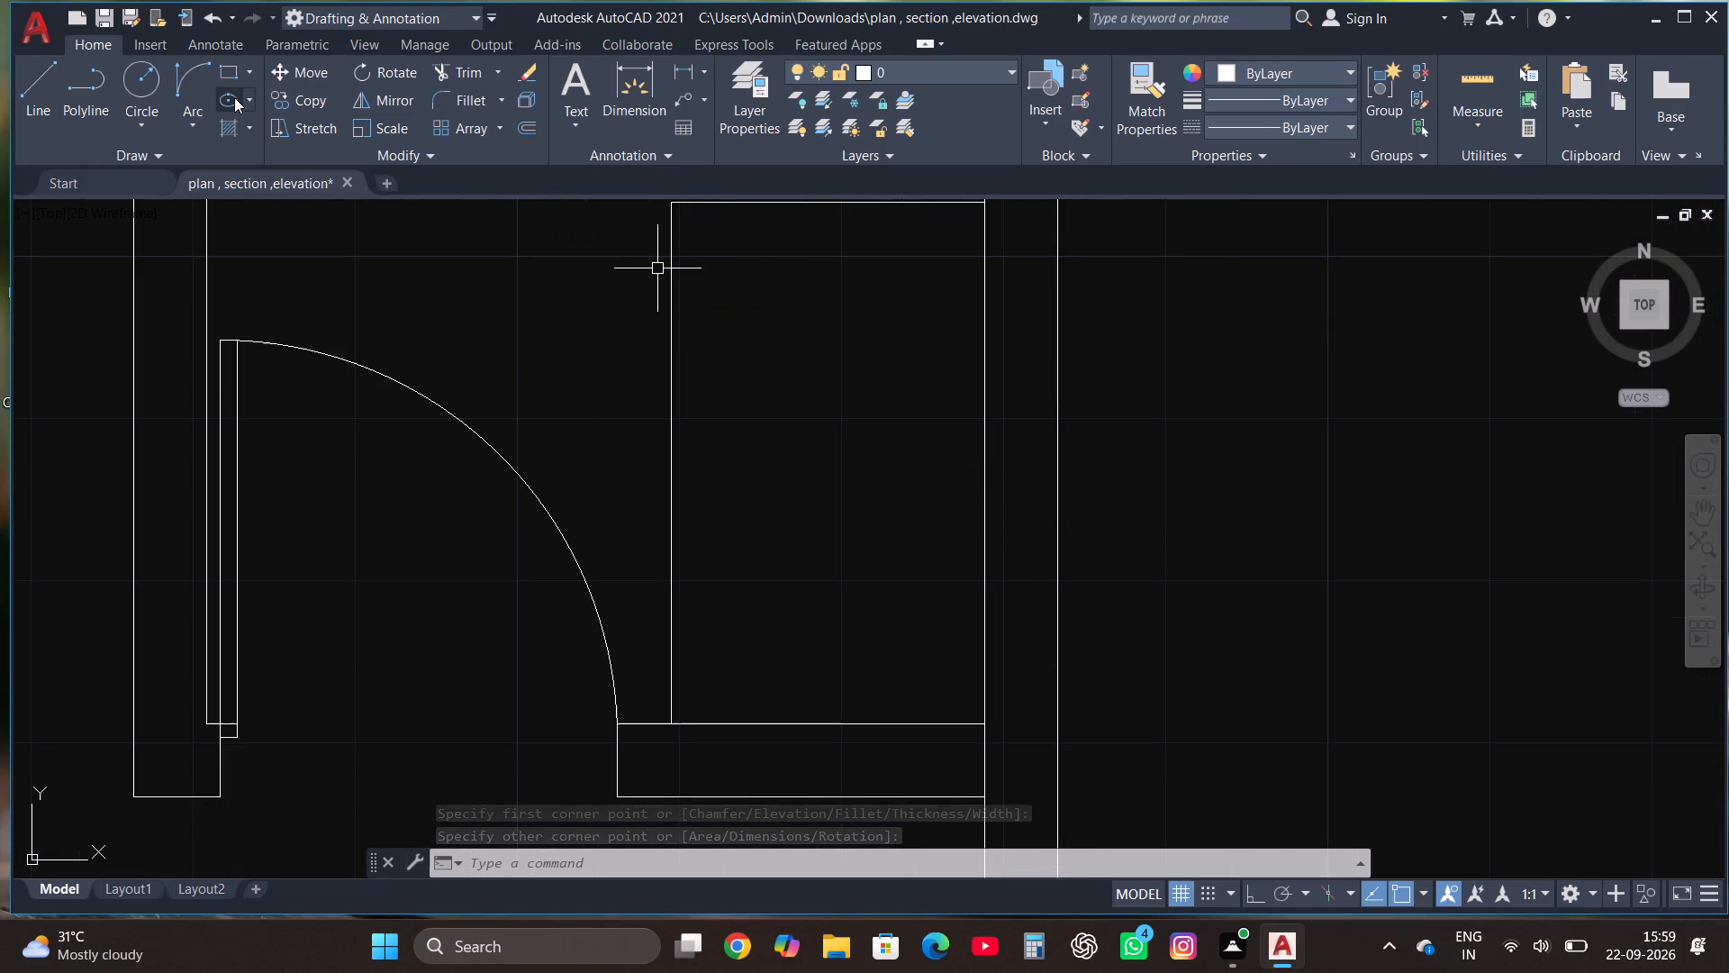
pyautogui.click(227, 93)
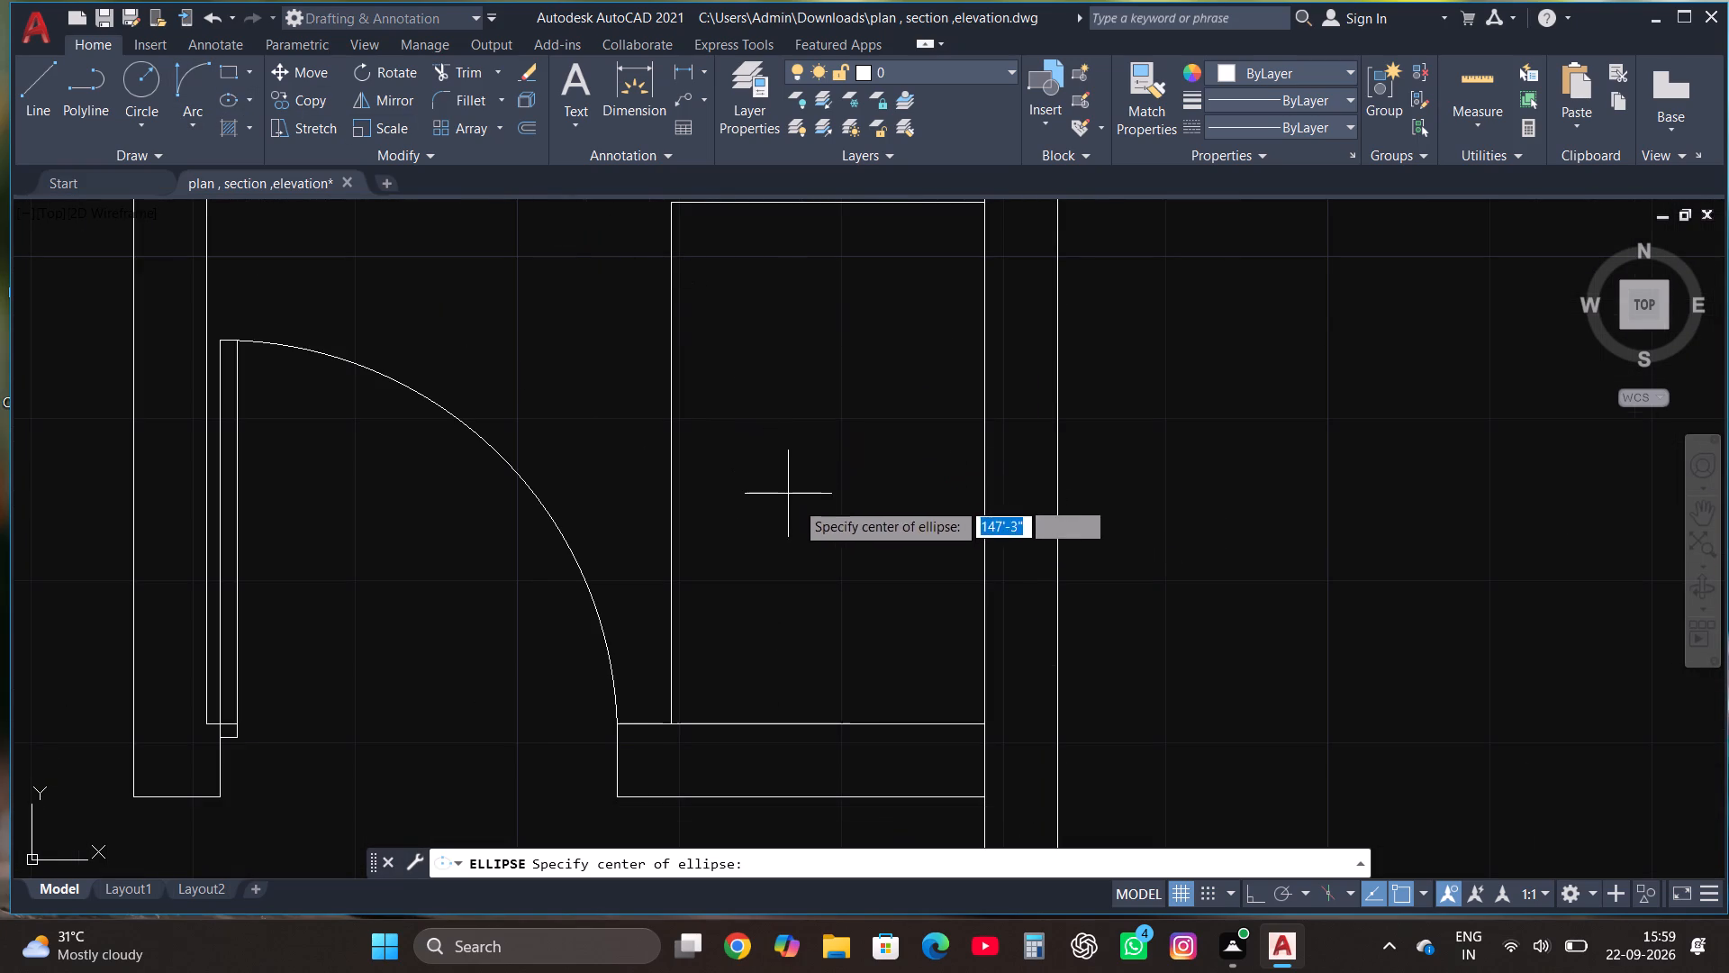
pyautogui.click(803, 507)
pyautogui.click(801, 371)
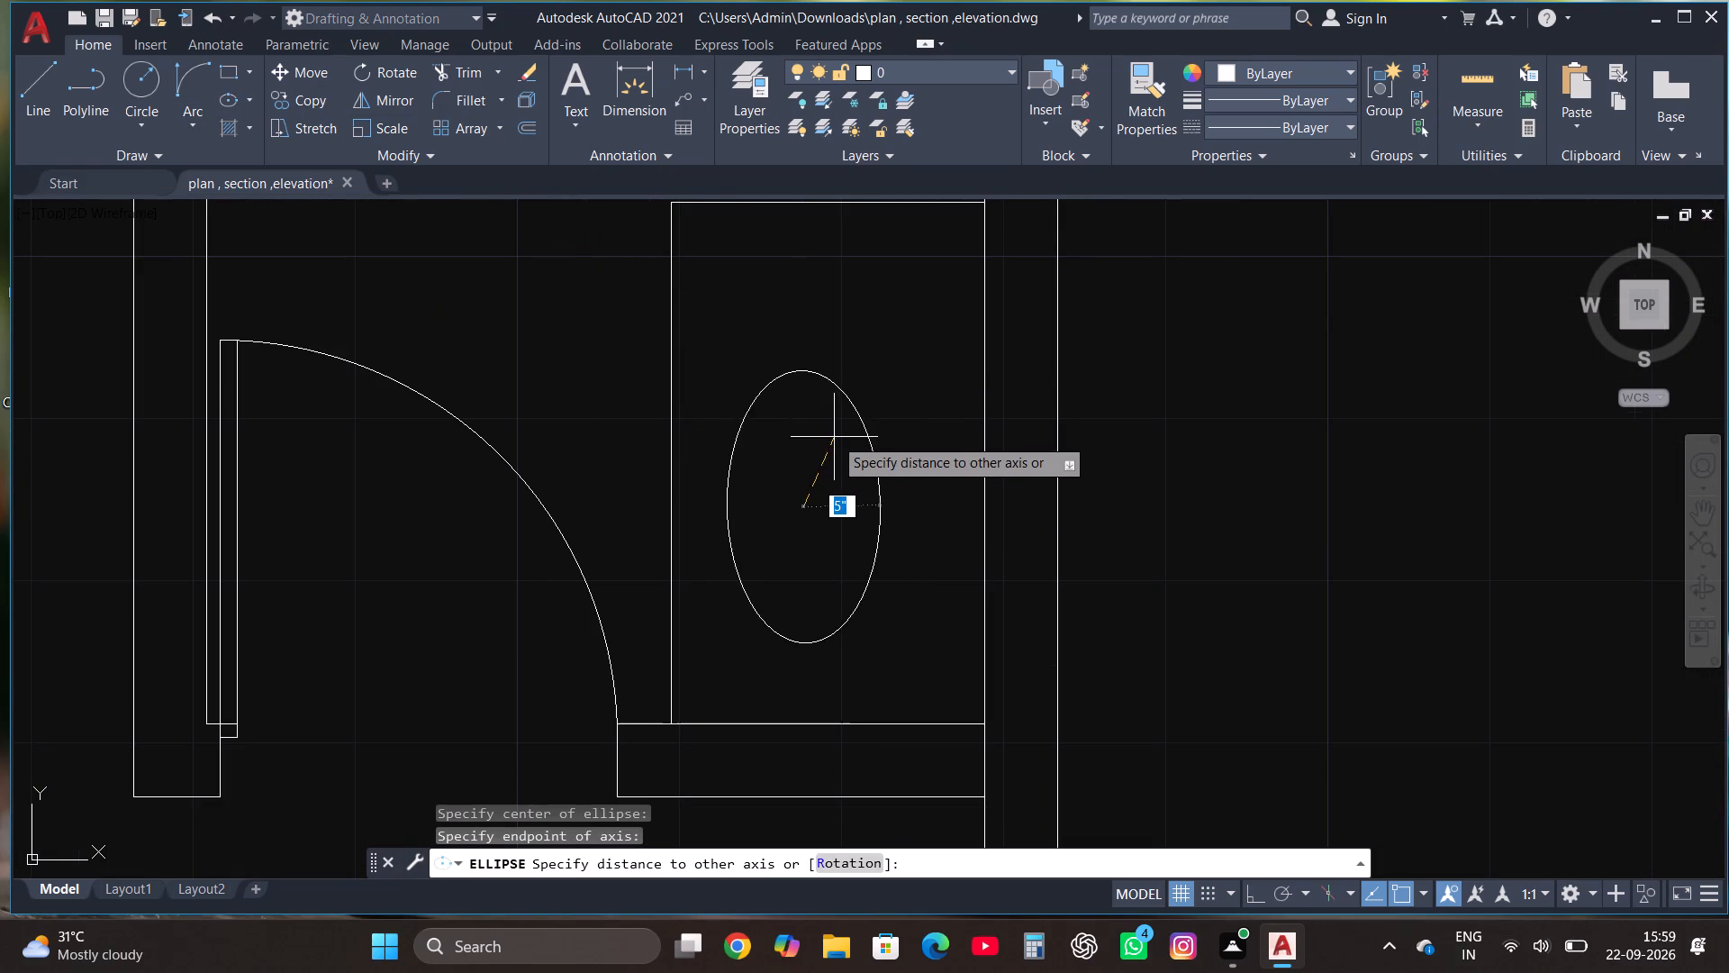
pyautogui.click(838, 412)
pyautogui.scroll(-1, 838, 412)
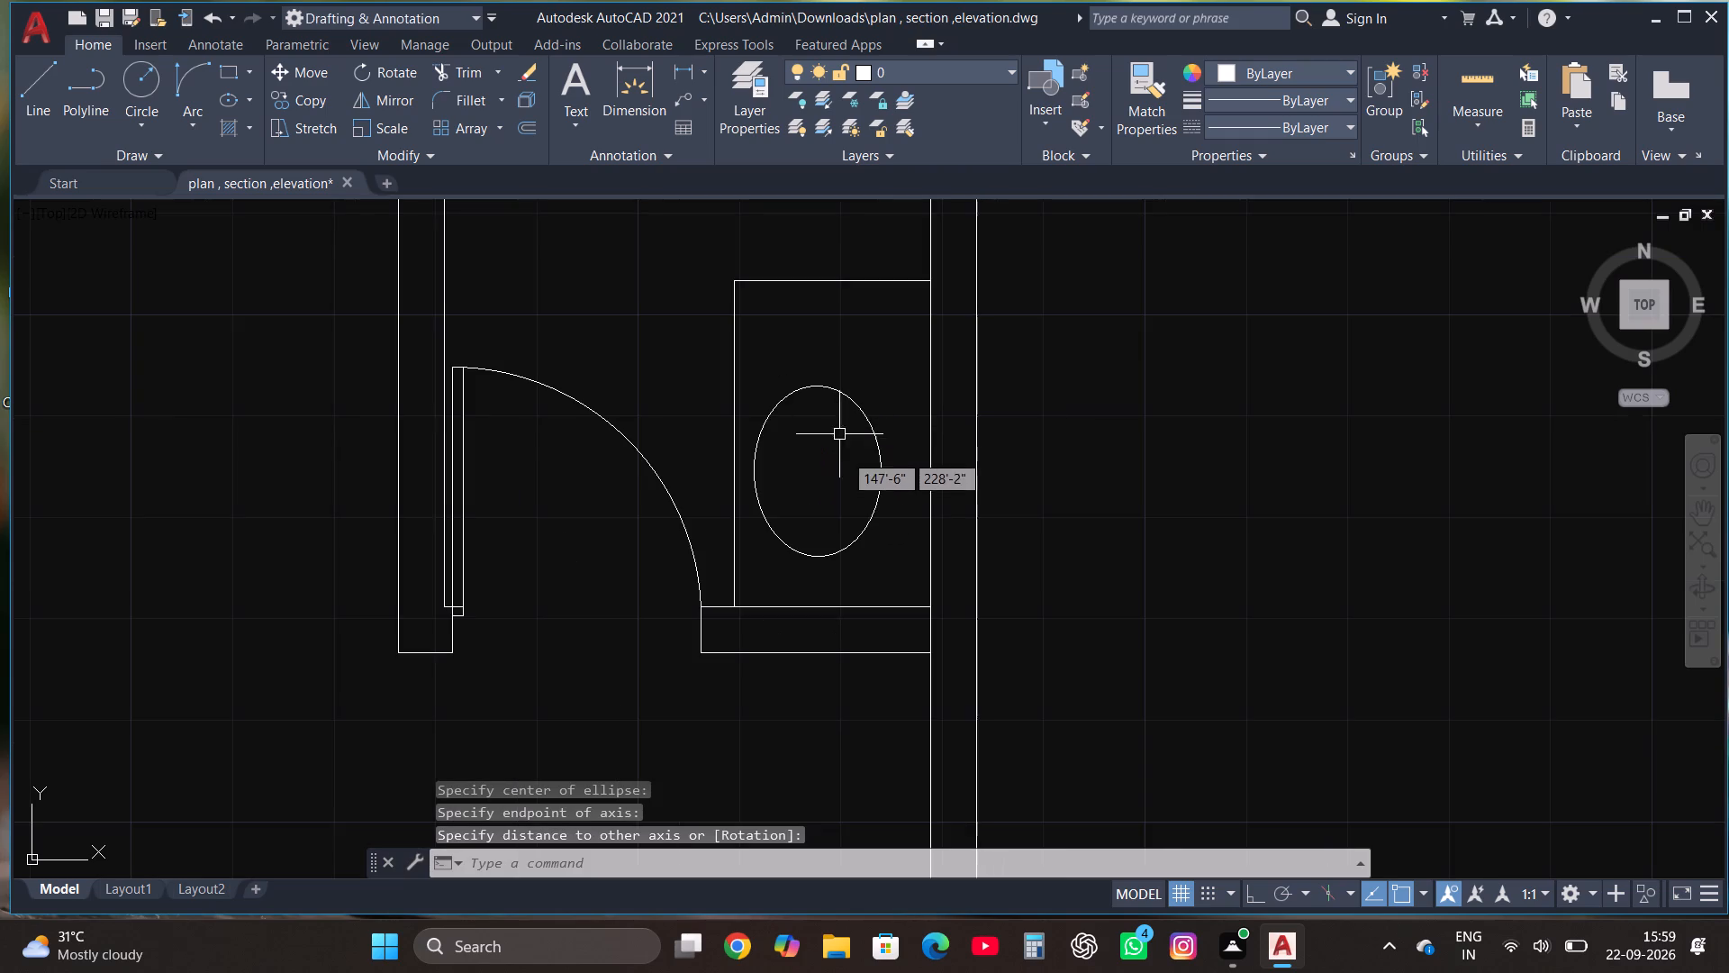
# Copy the basin ellipse about 2" right and 2" up within the counter, and delete the original ellipse.
pyautogui.scroll(1, 845, 471)
pyautogui.click(797, 339)
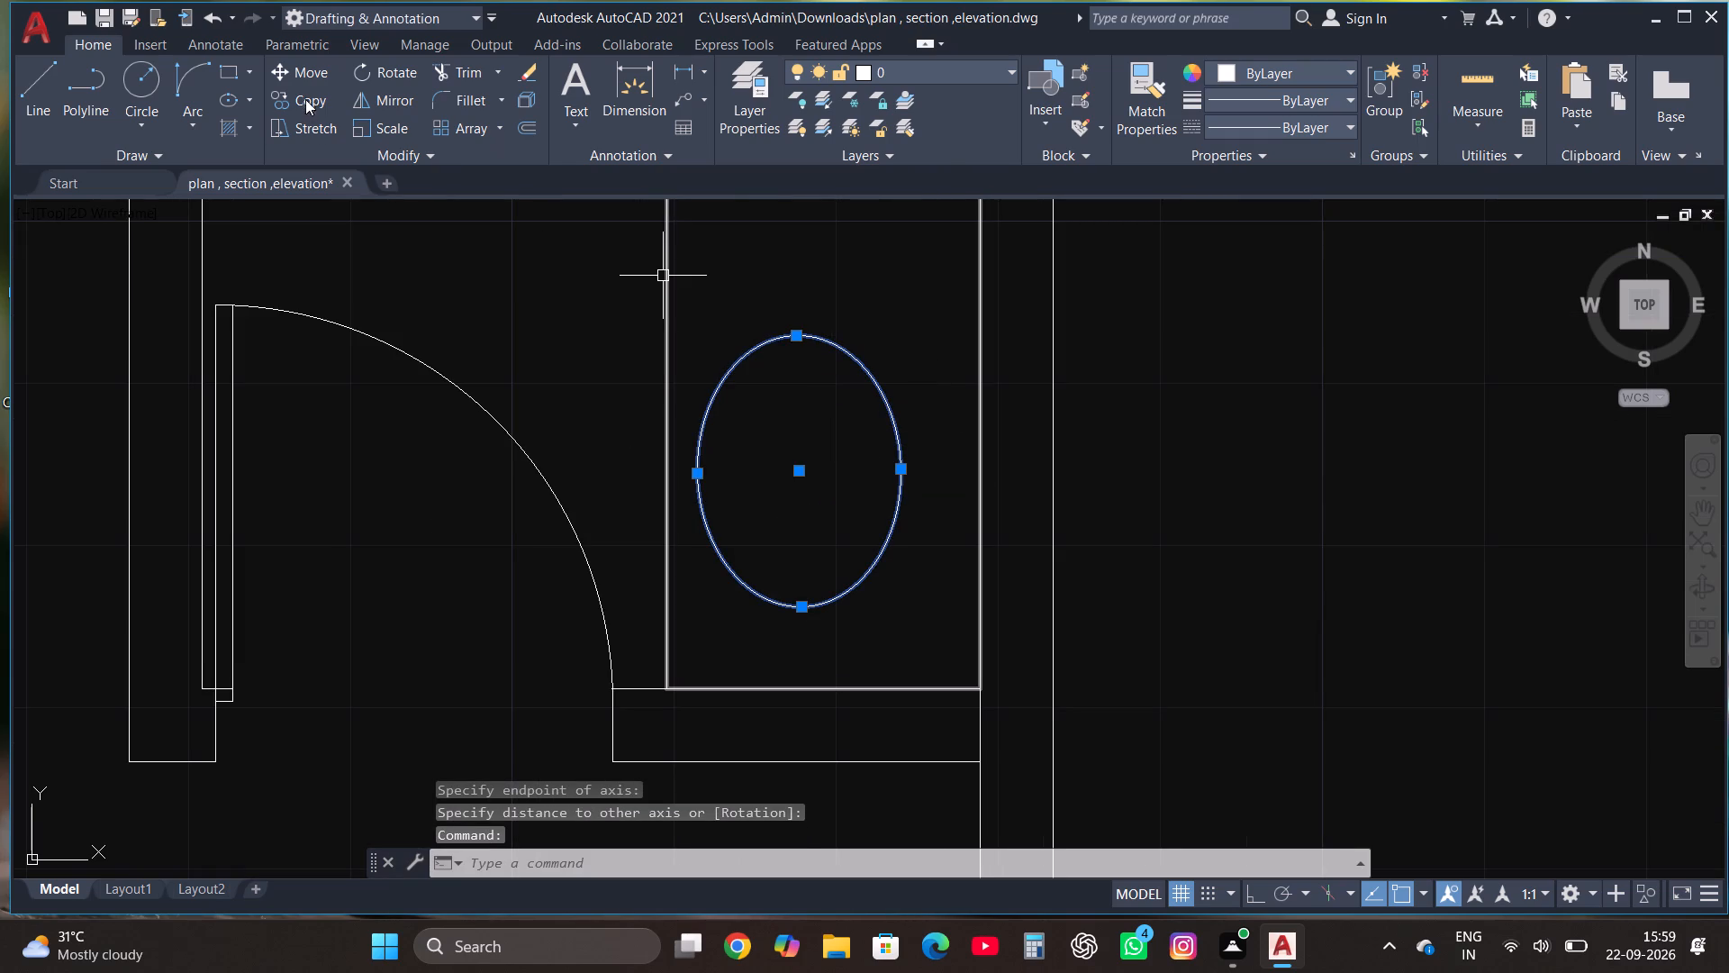
pyautogui.click(305, 95)
pyautogui.scroll(-1, 665, 537)
pyautogui.scroll(-1, 774, 540)
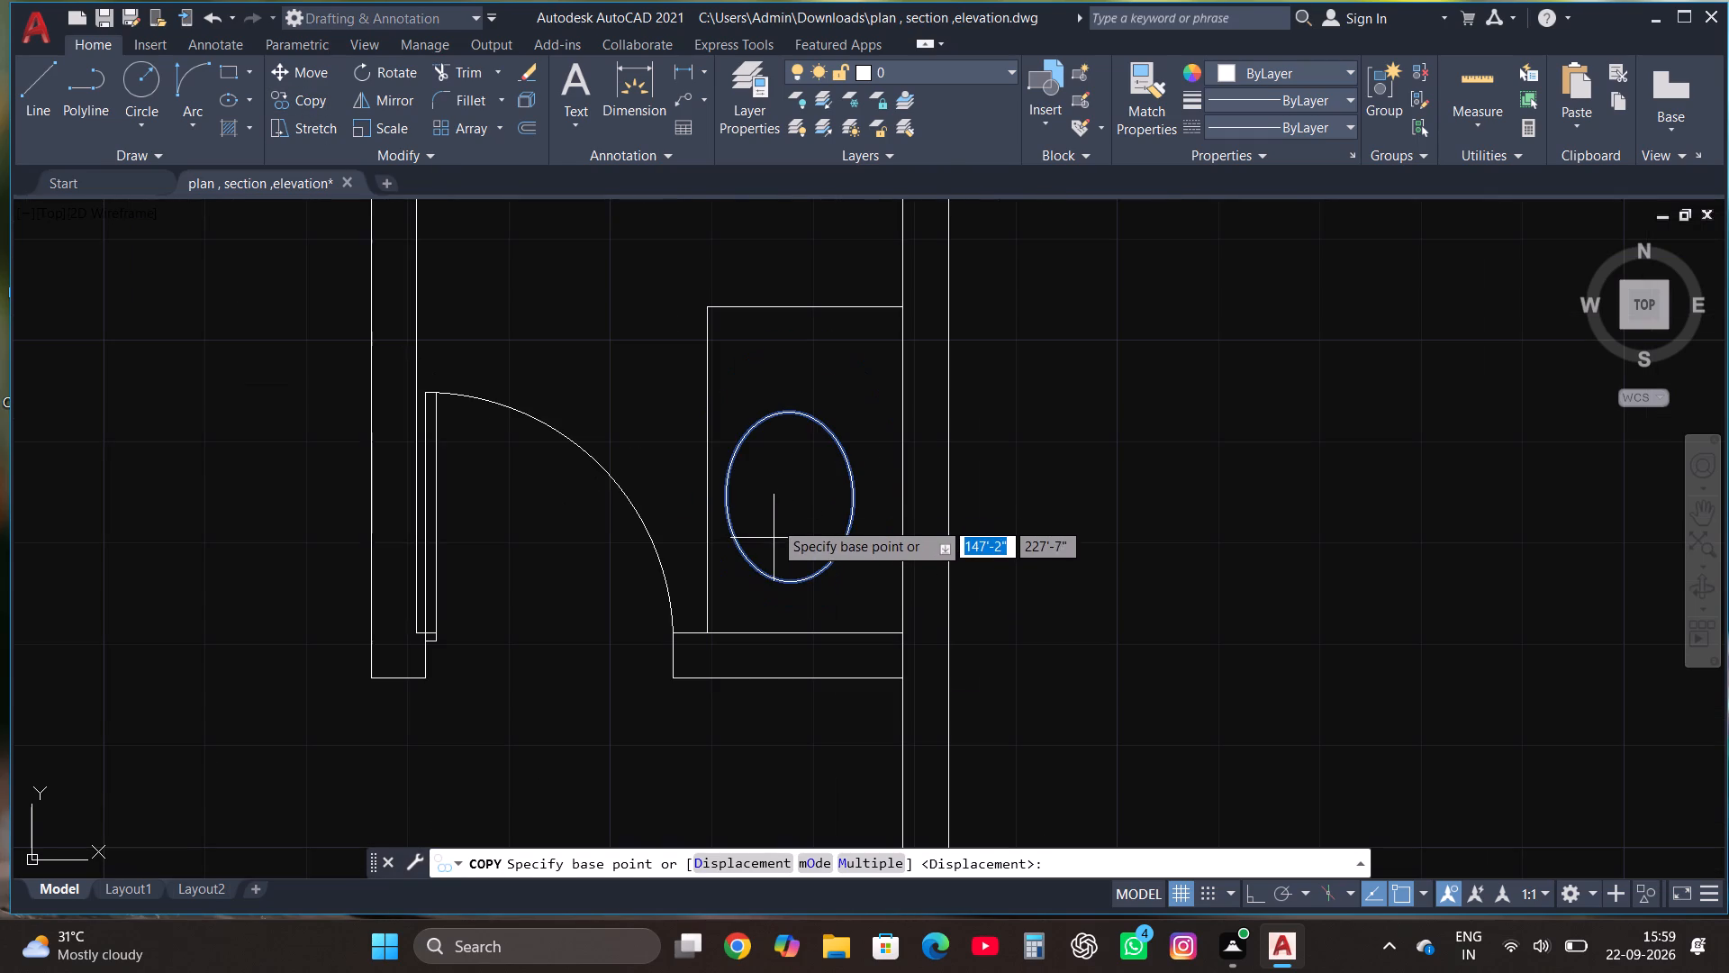
pyautogui.click(790, 483)
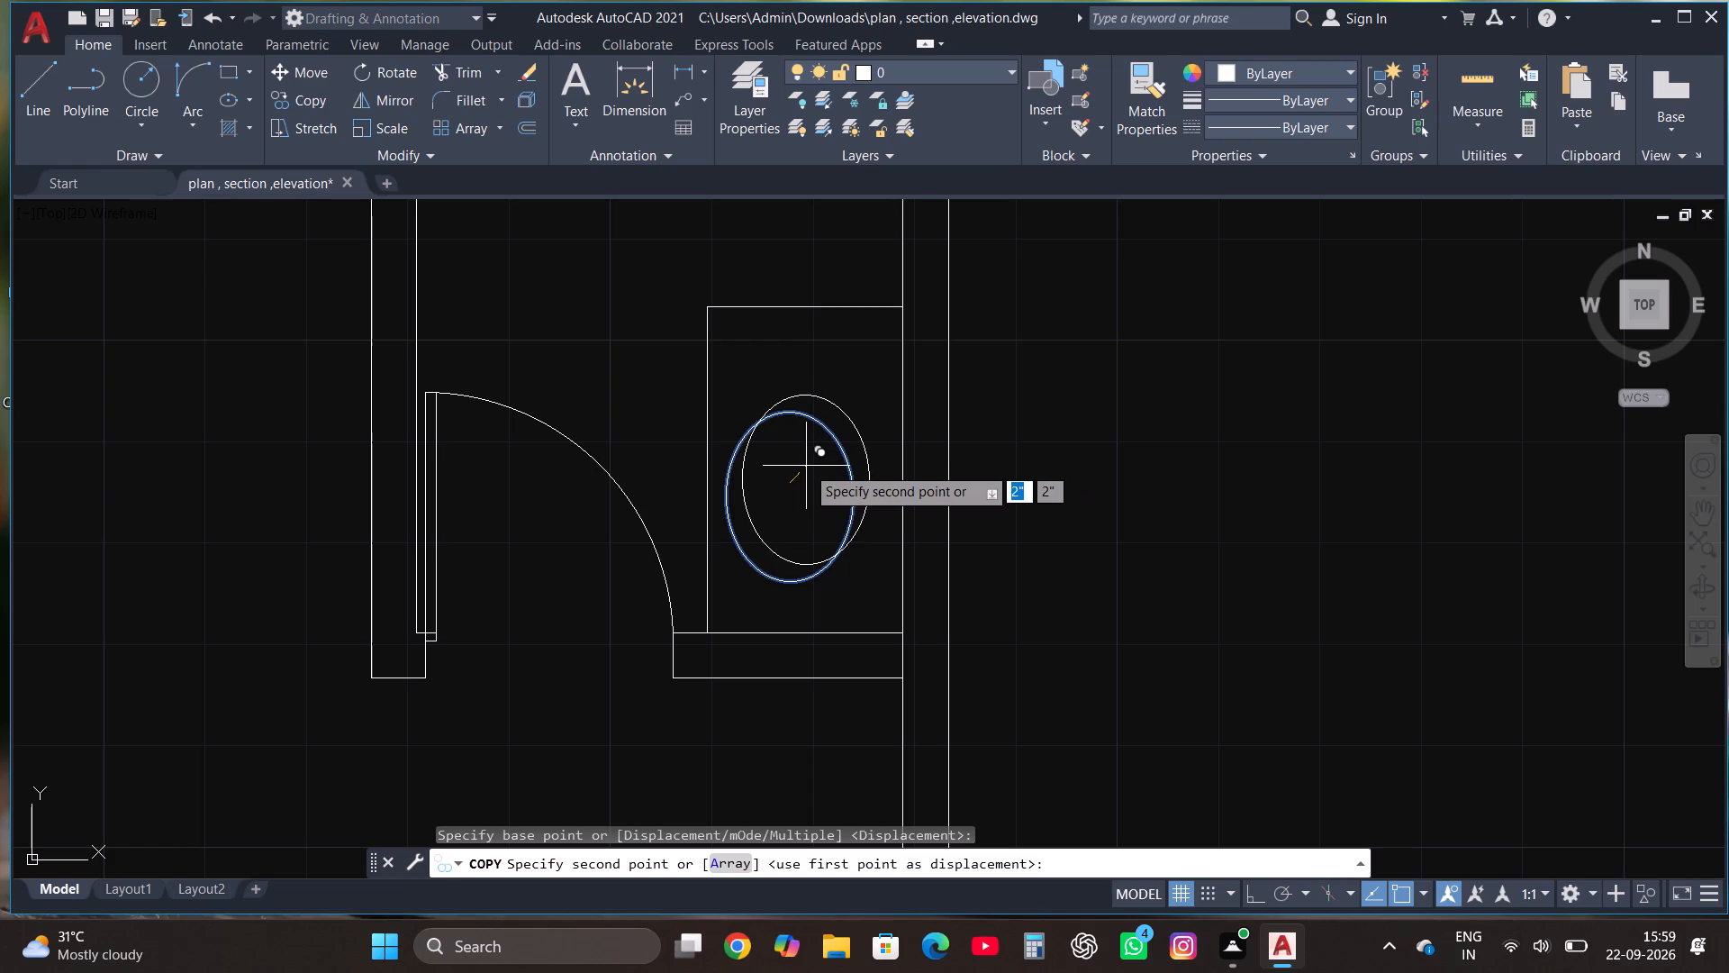
pyautogui.click(809, 462)
pyautogui.click(810, 421)
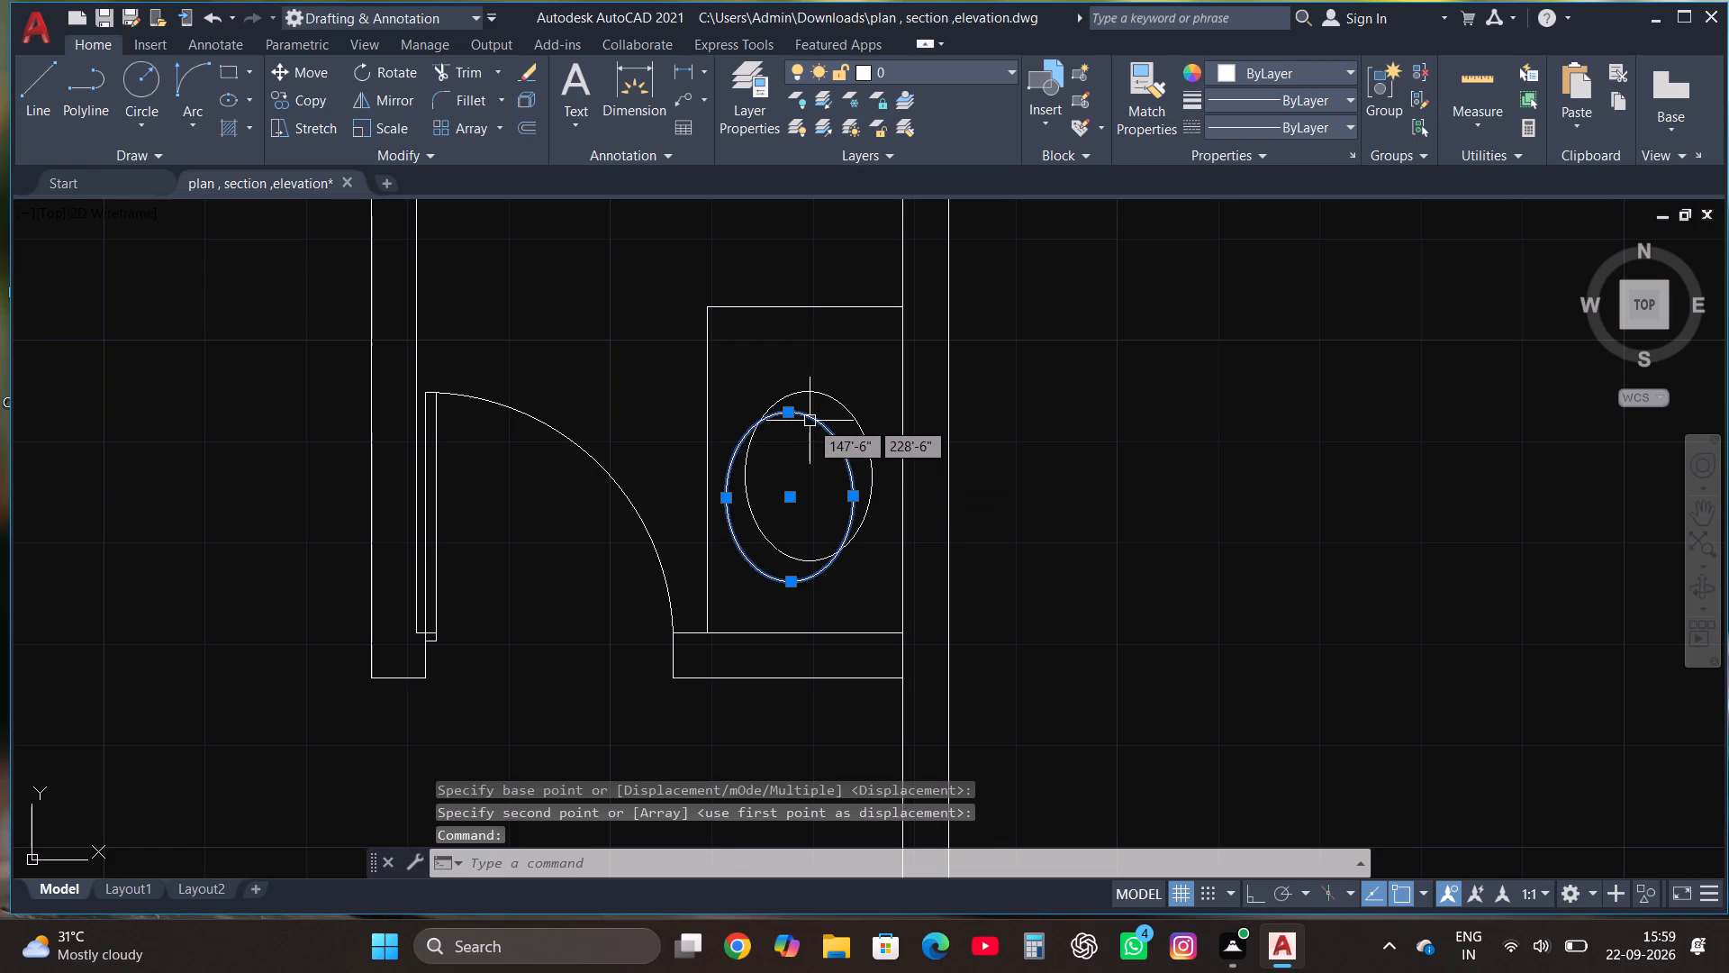
pyautogui.press('Delete')
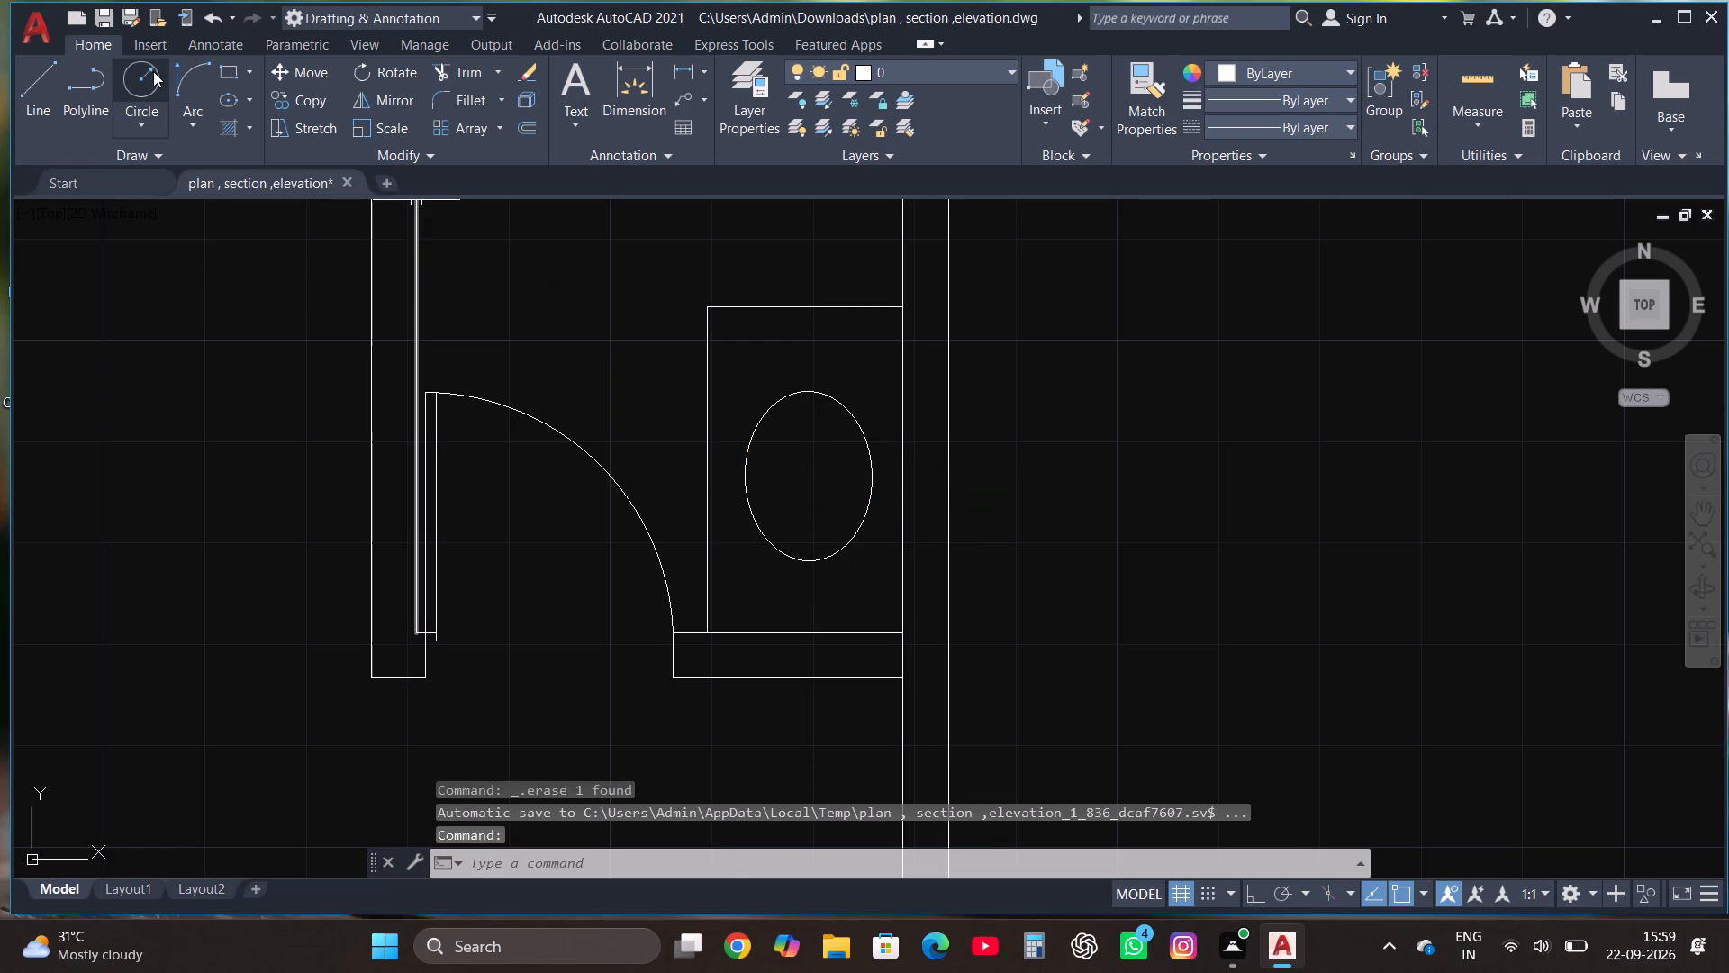
# Draw a small tap circle centred on the right edge of the basin ellipse.
pyautogui.click(154, 76)
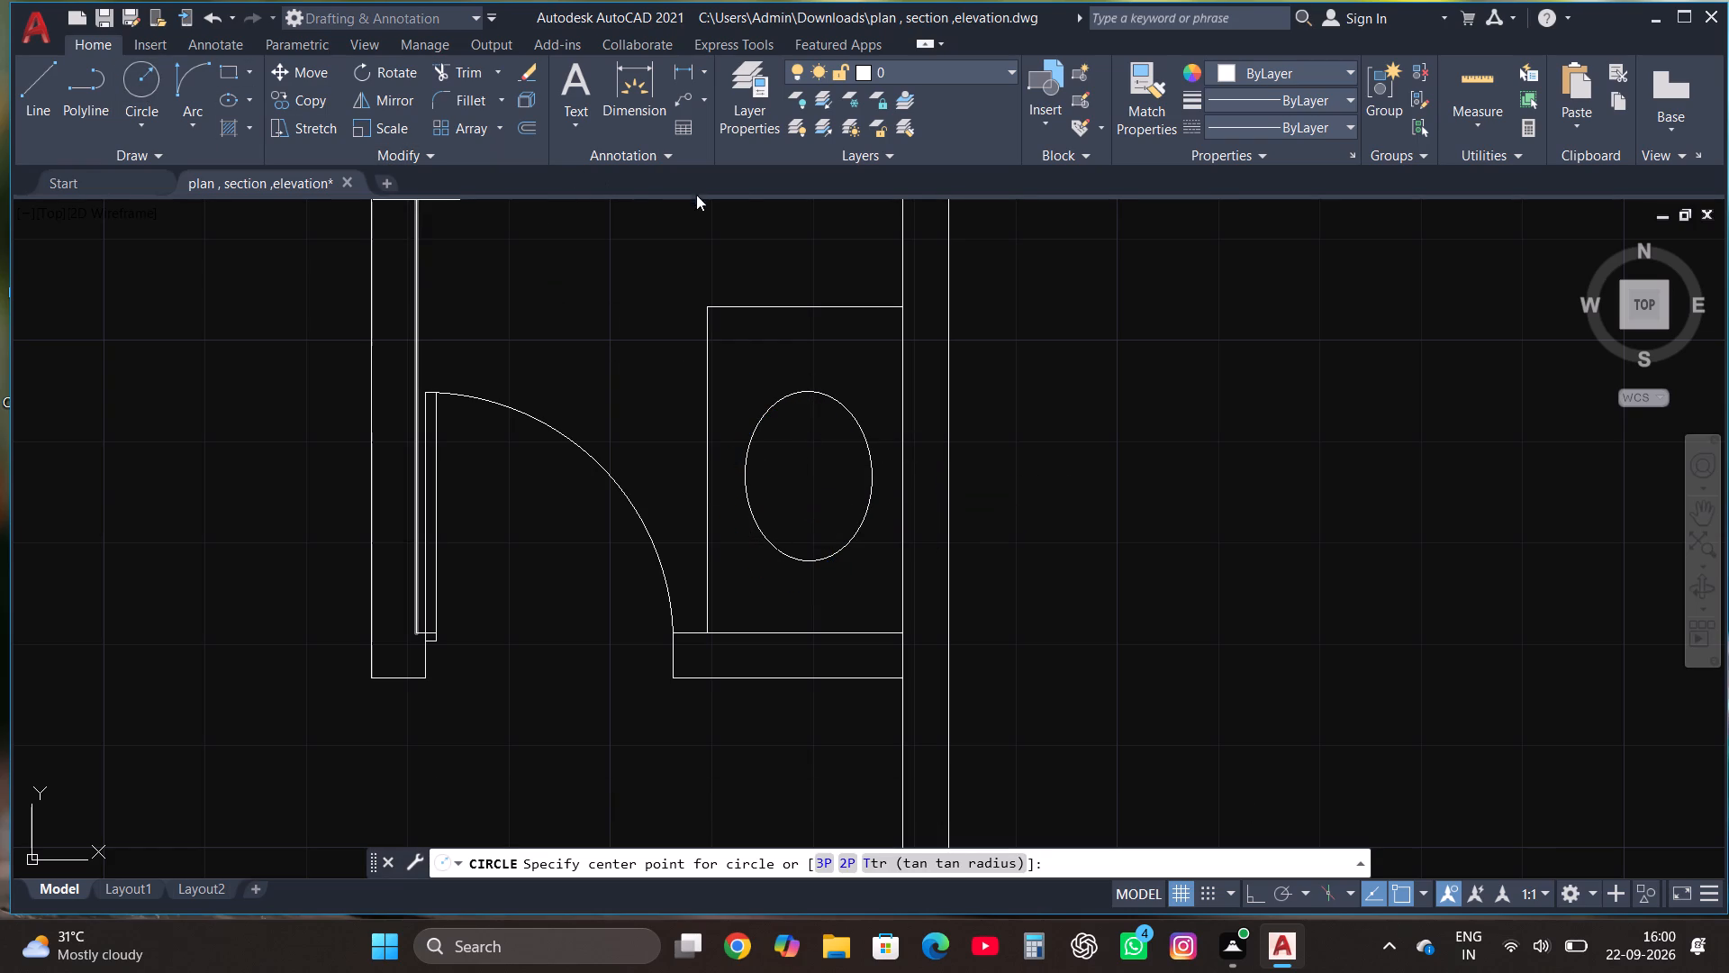
pyautogui.scroll(2, 818, 473)
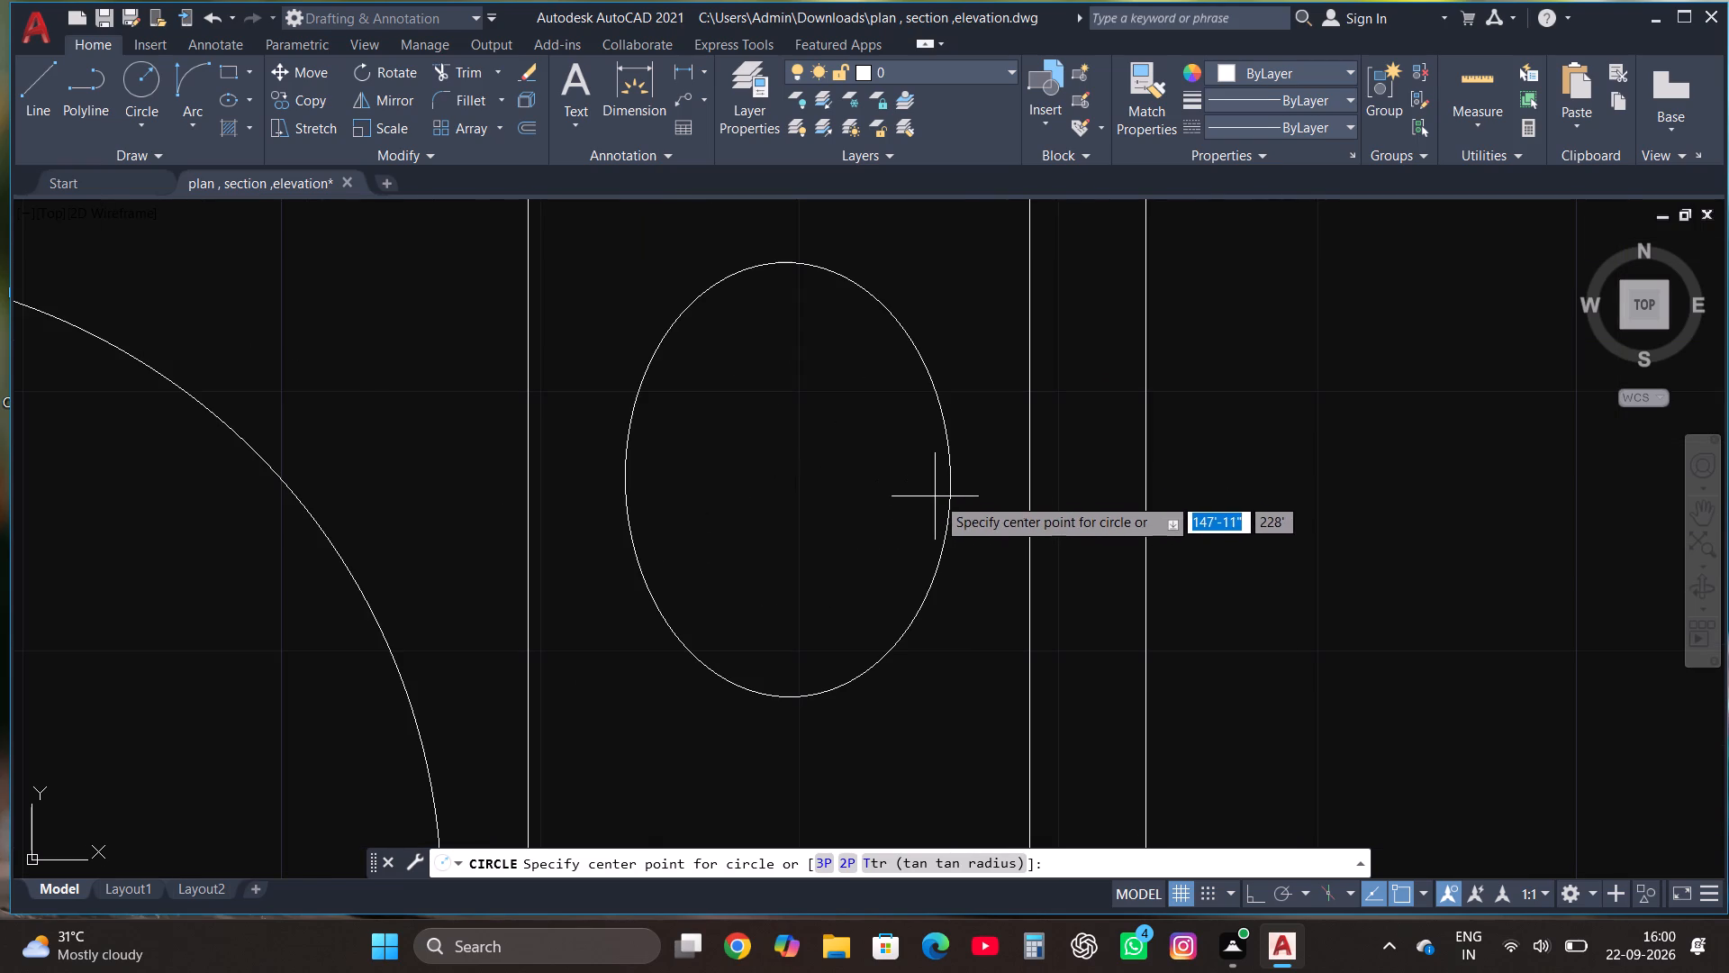
pyautogui.click(948, 468)
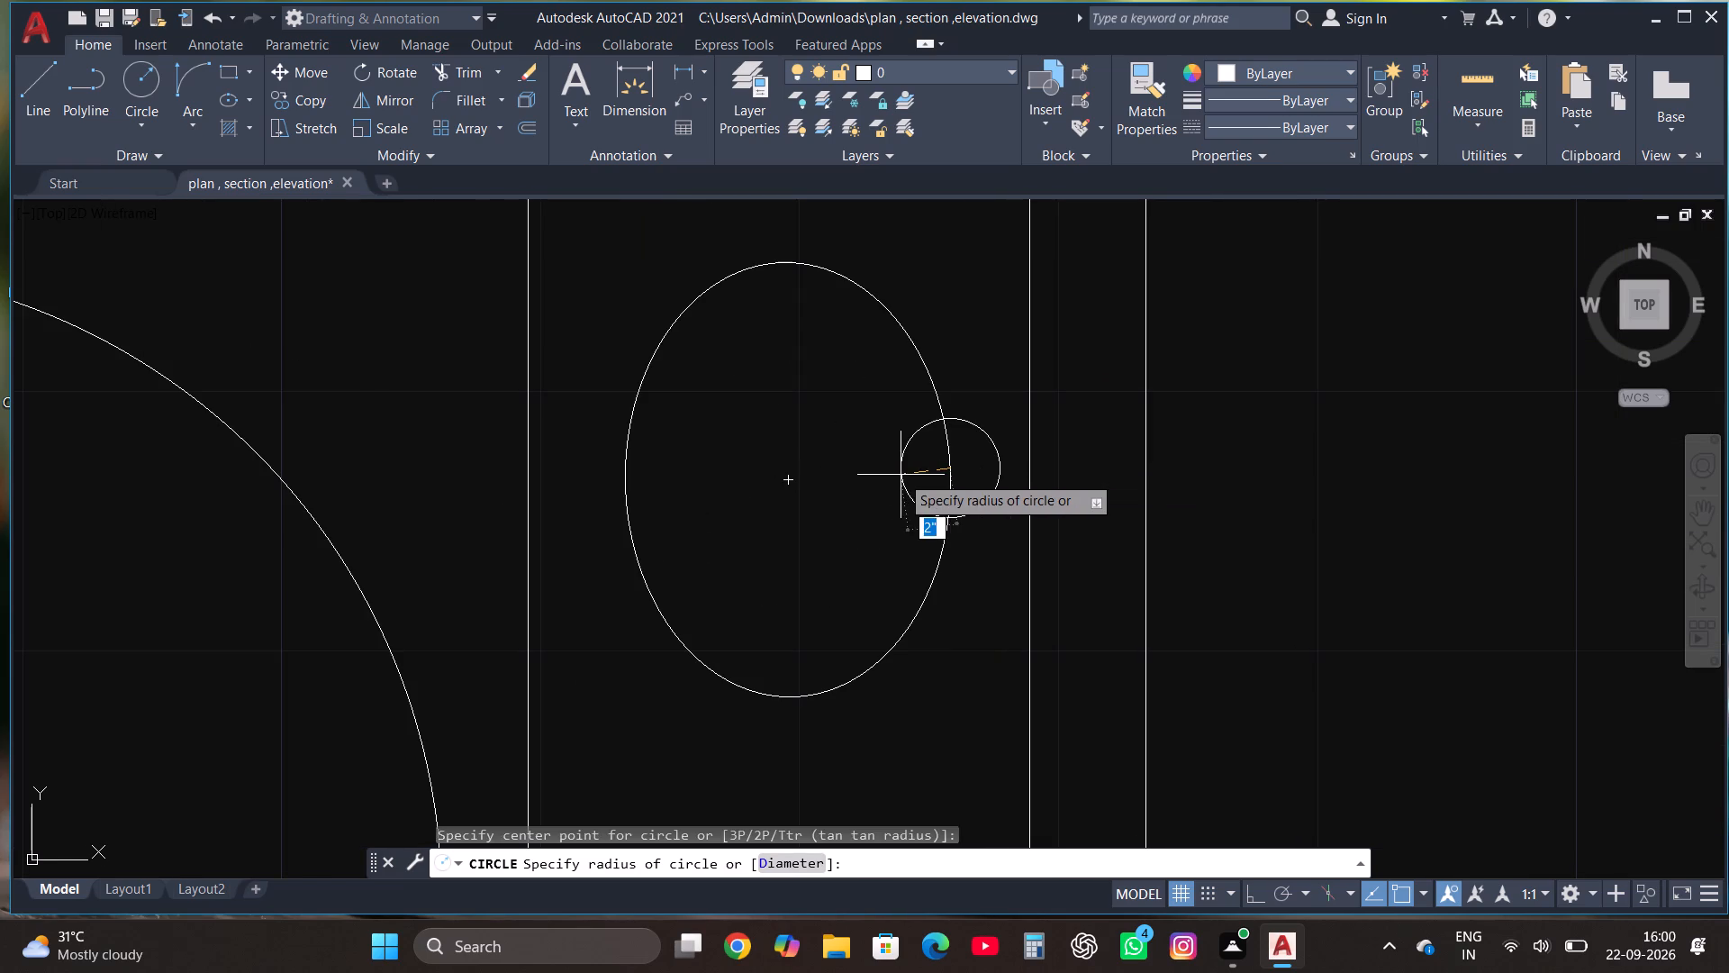
pyautogui.click(925, 480)
pyautogui.scroll(-3, 732, 555)
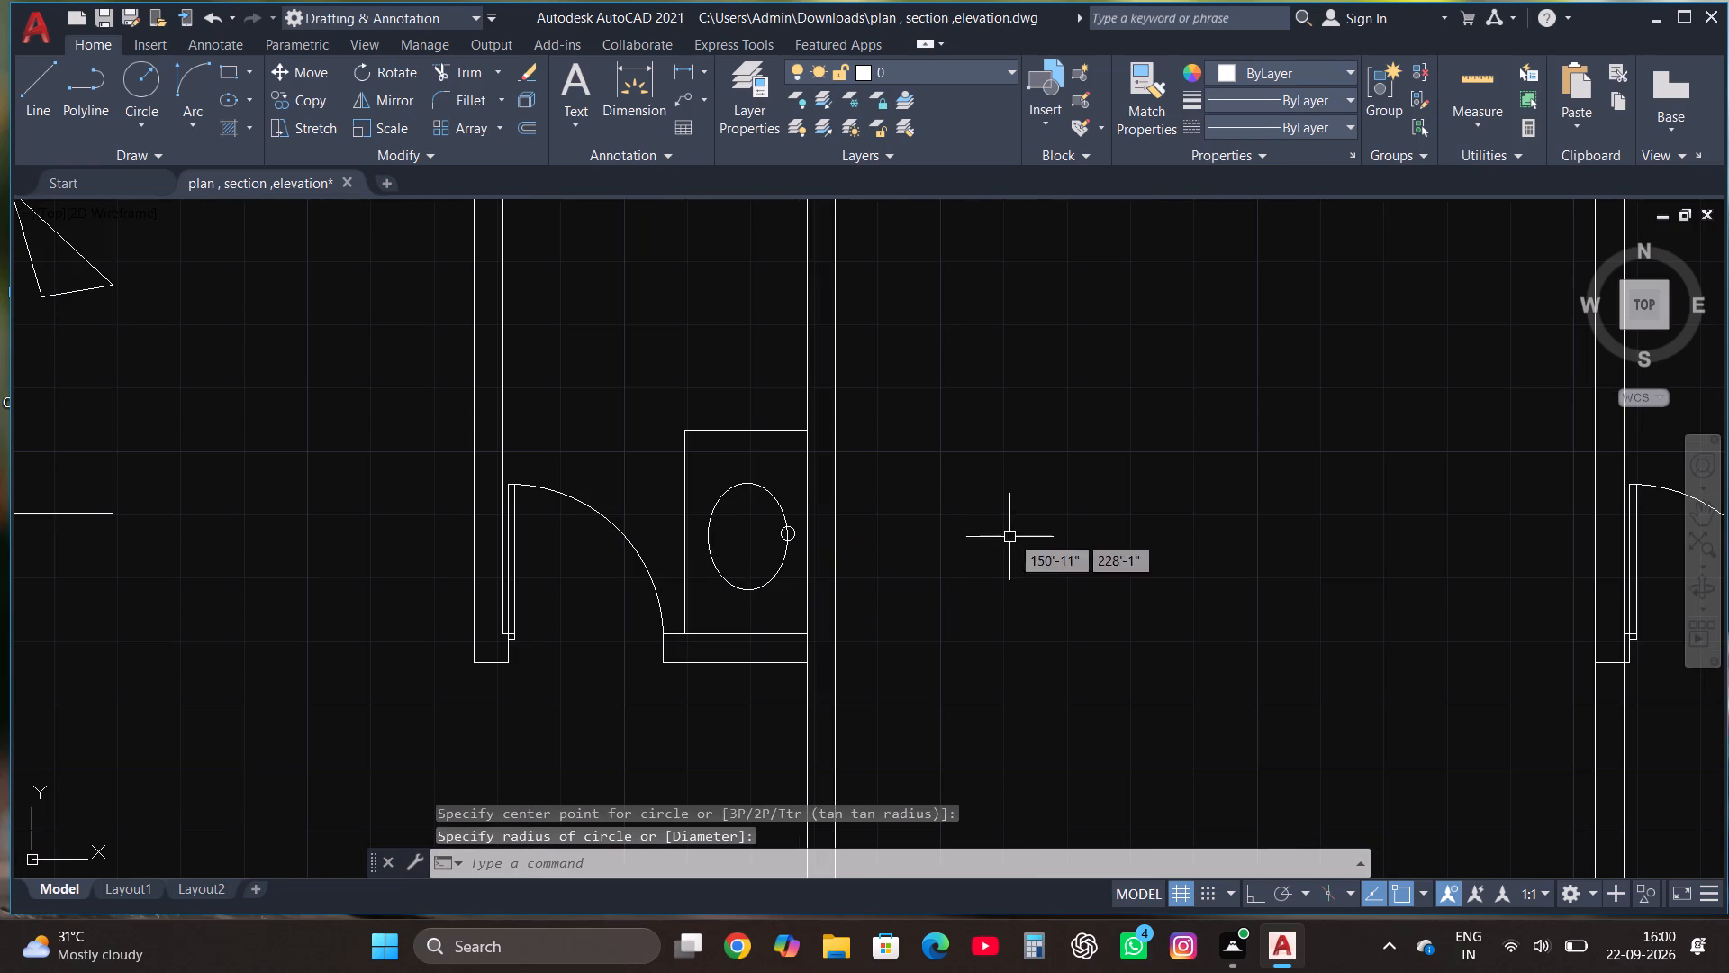
pyautogui.press('Escape')
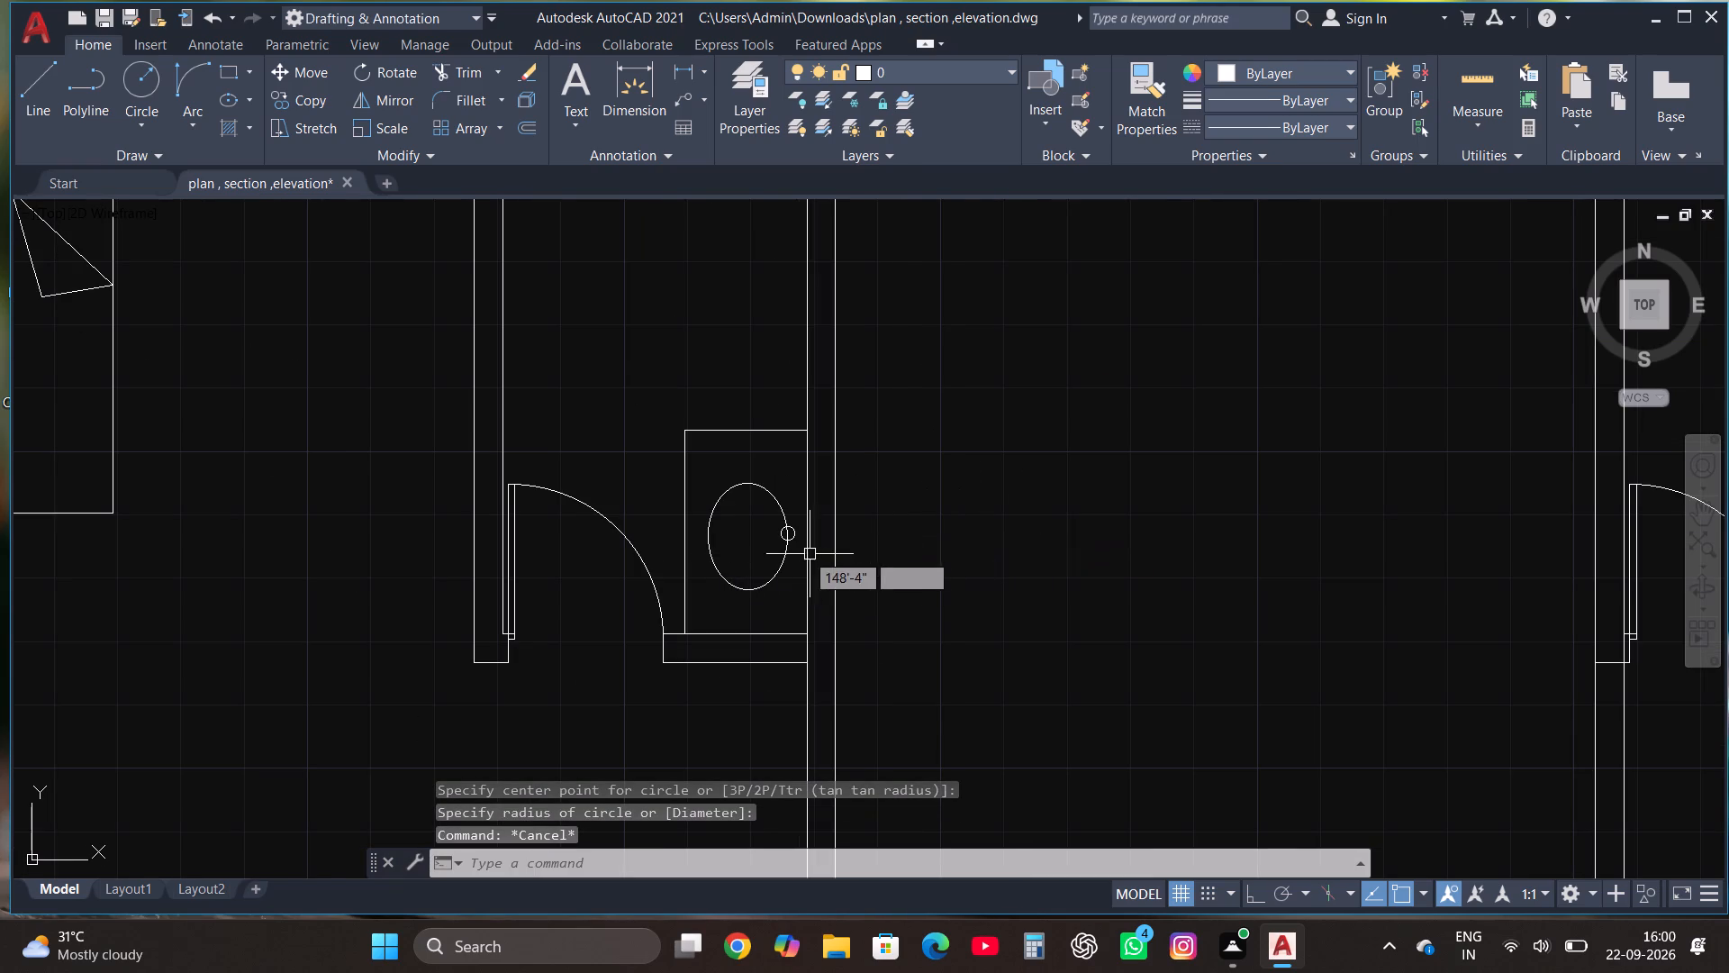
# Move the small tap circle left so it sits just inside the right edge of the basin ellipse.
pyautogui.scroll(1, 773, 550)
pyautogui.click(789, 529)
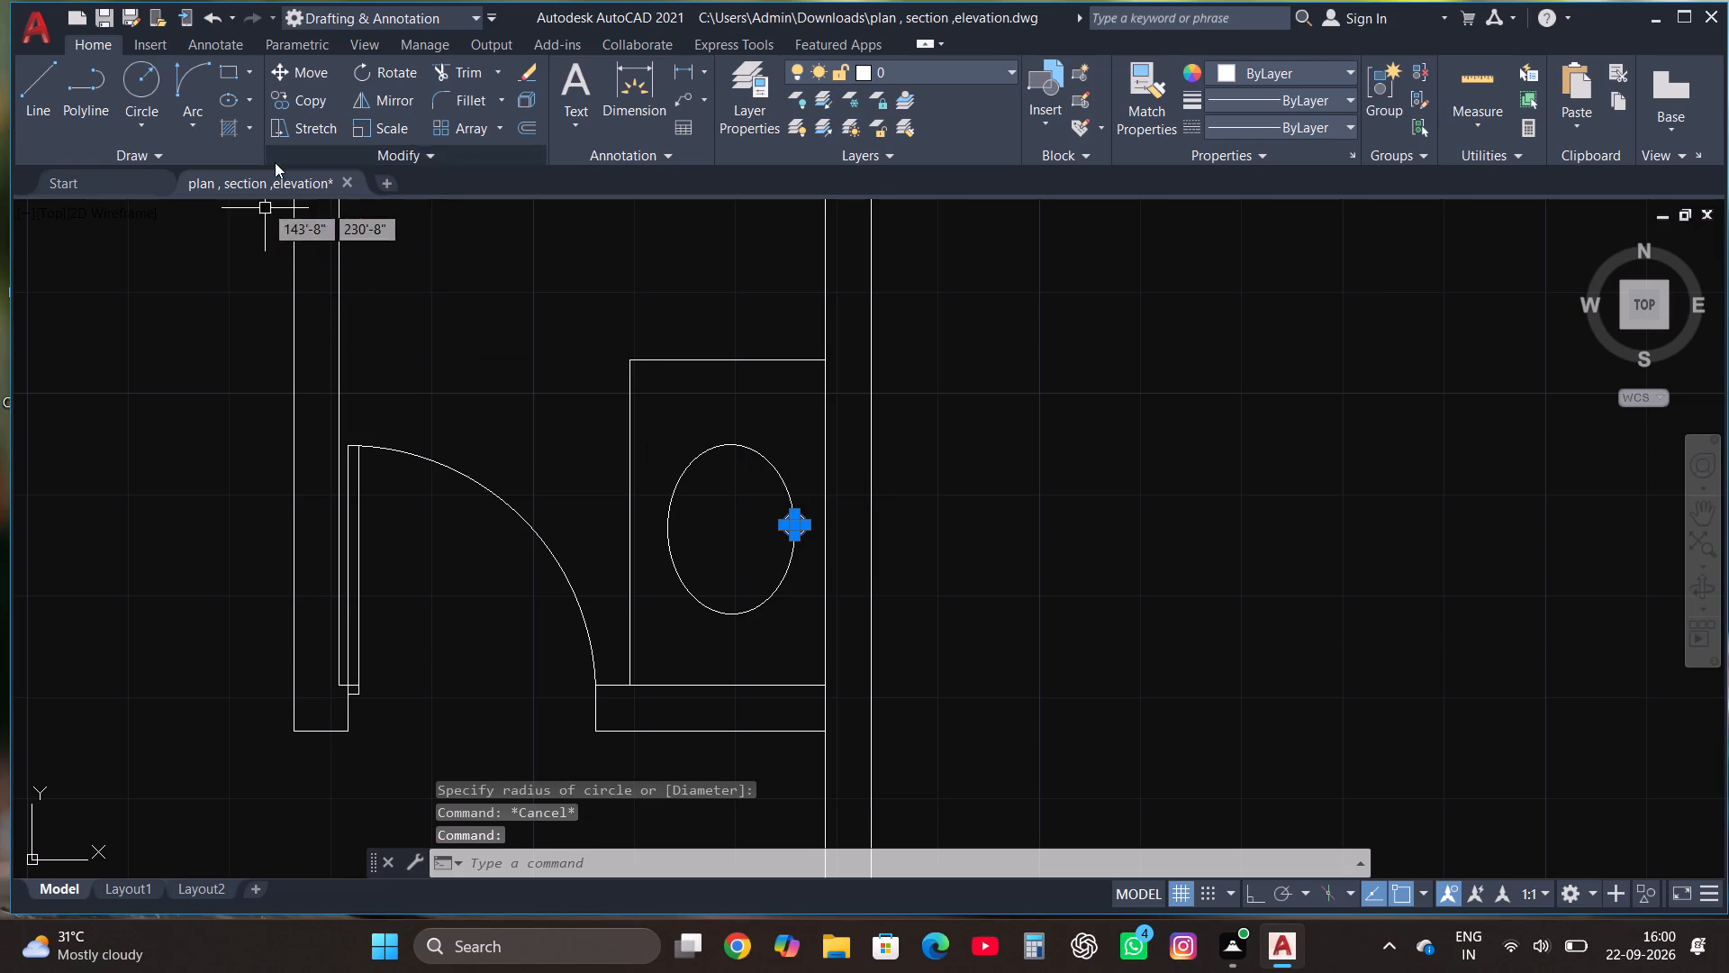
pyautogui.scroll(3, 744, 532)
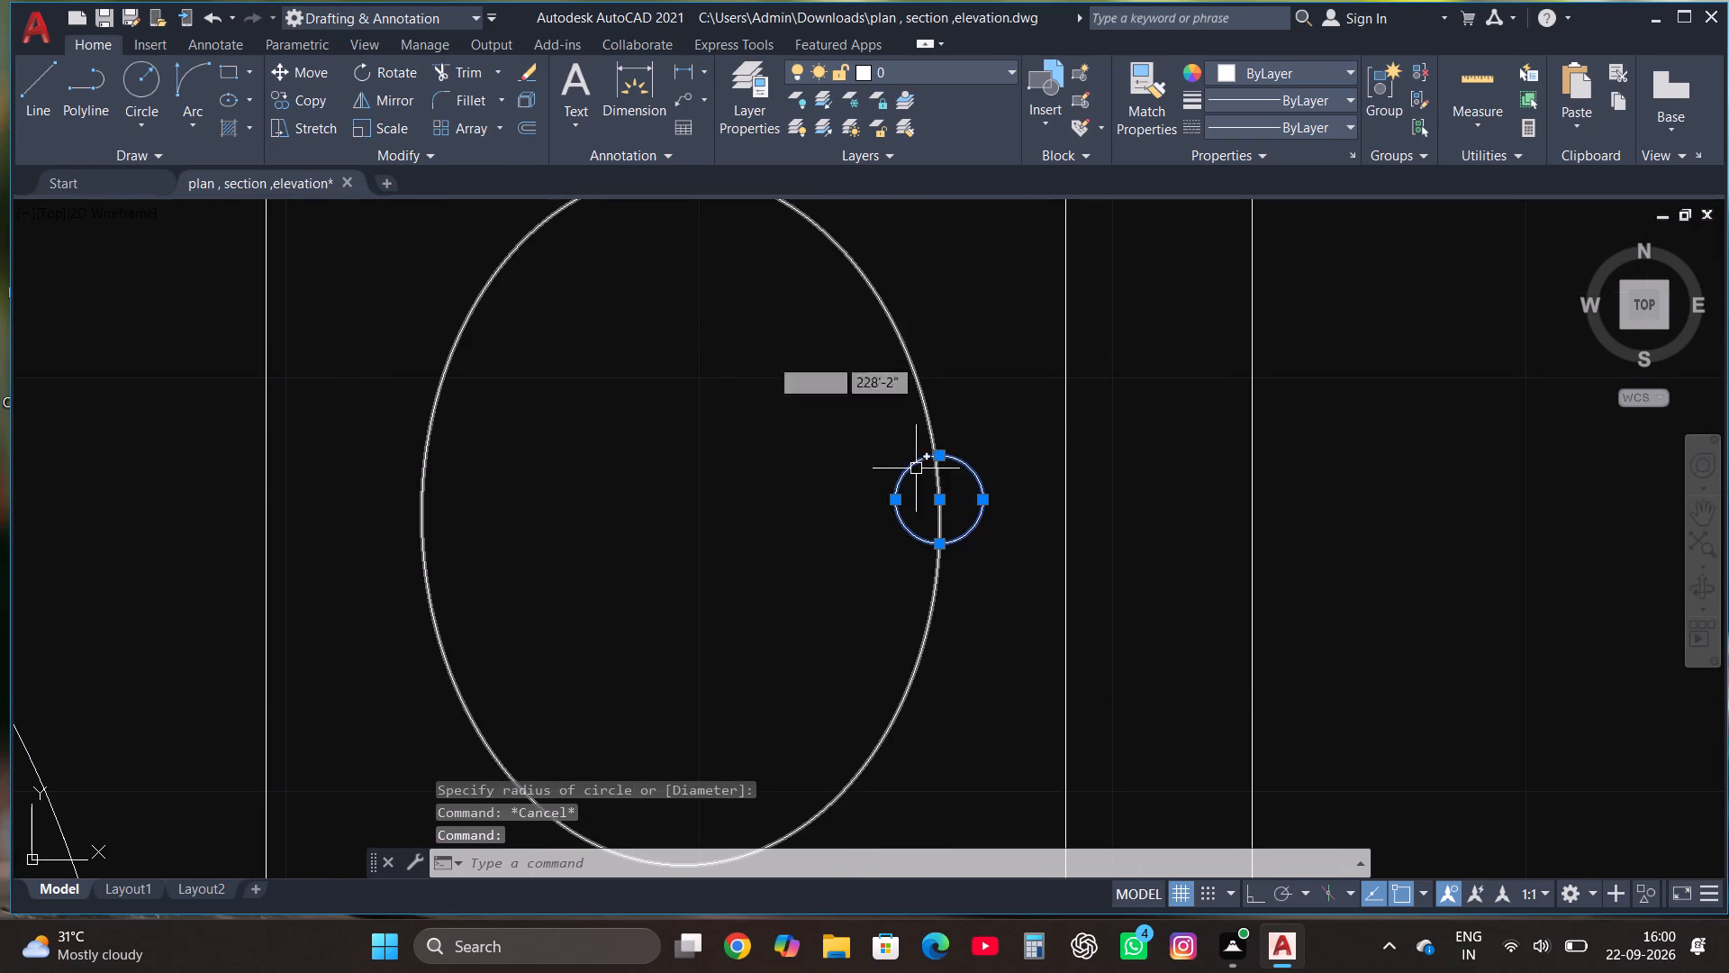
pyautogui.click(311, 73)
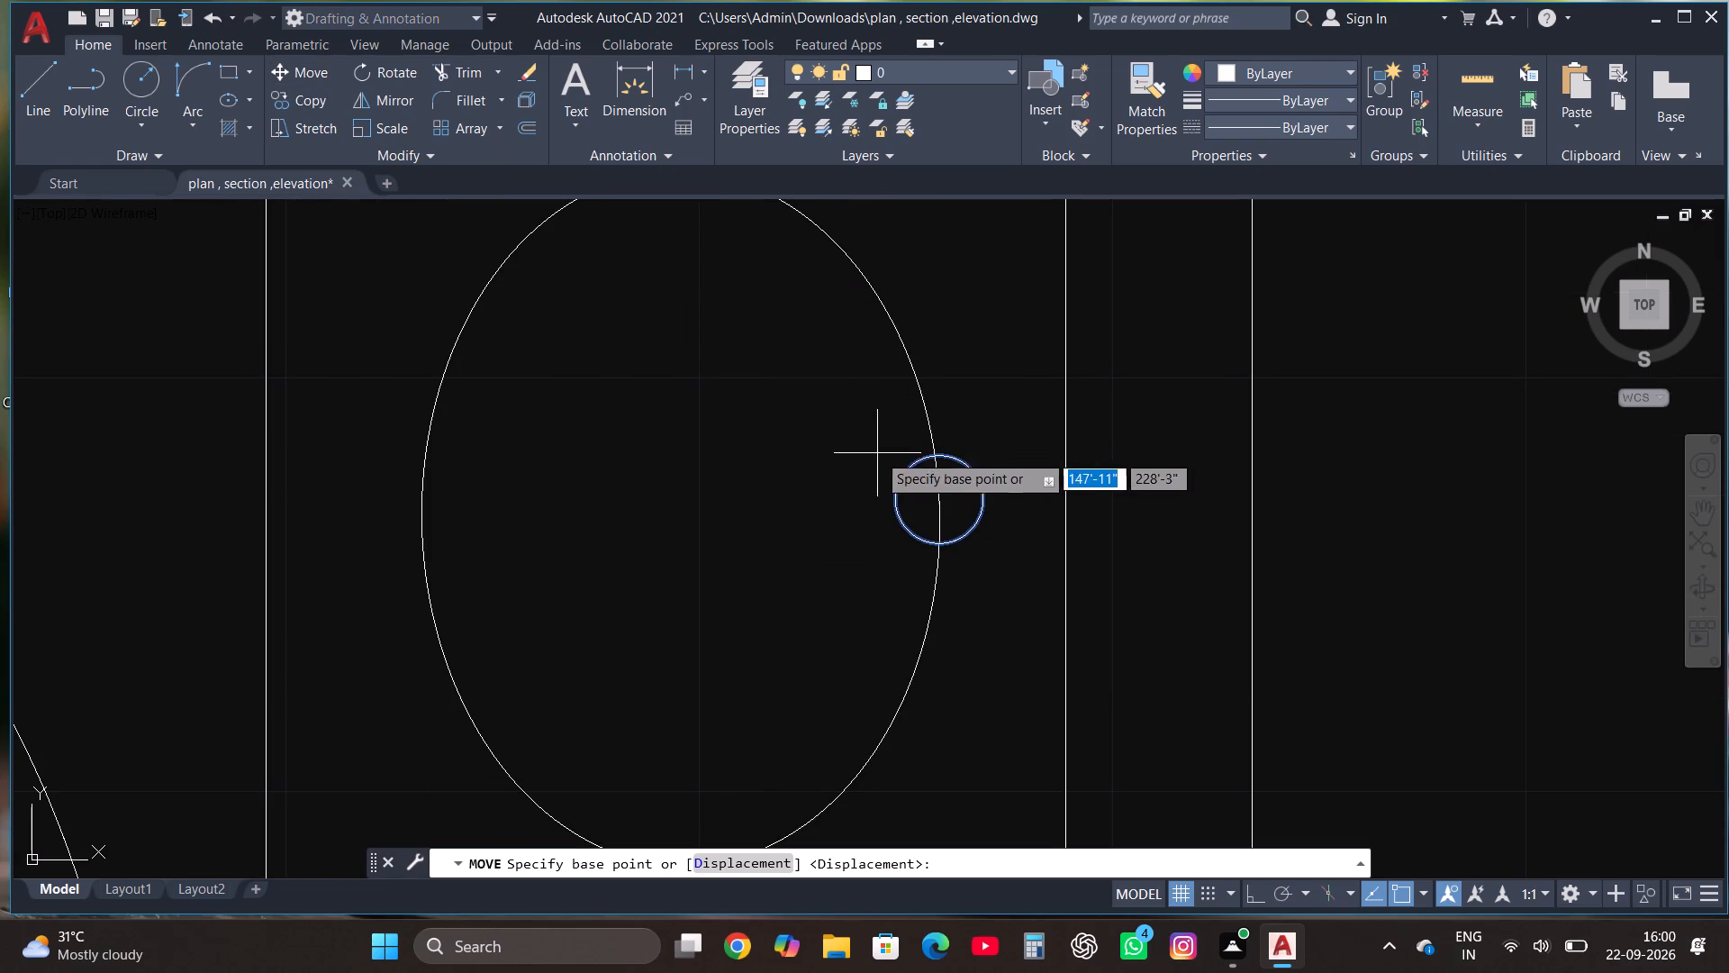
pyautogui.click(937, 500)
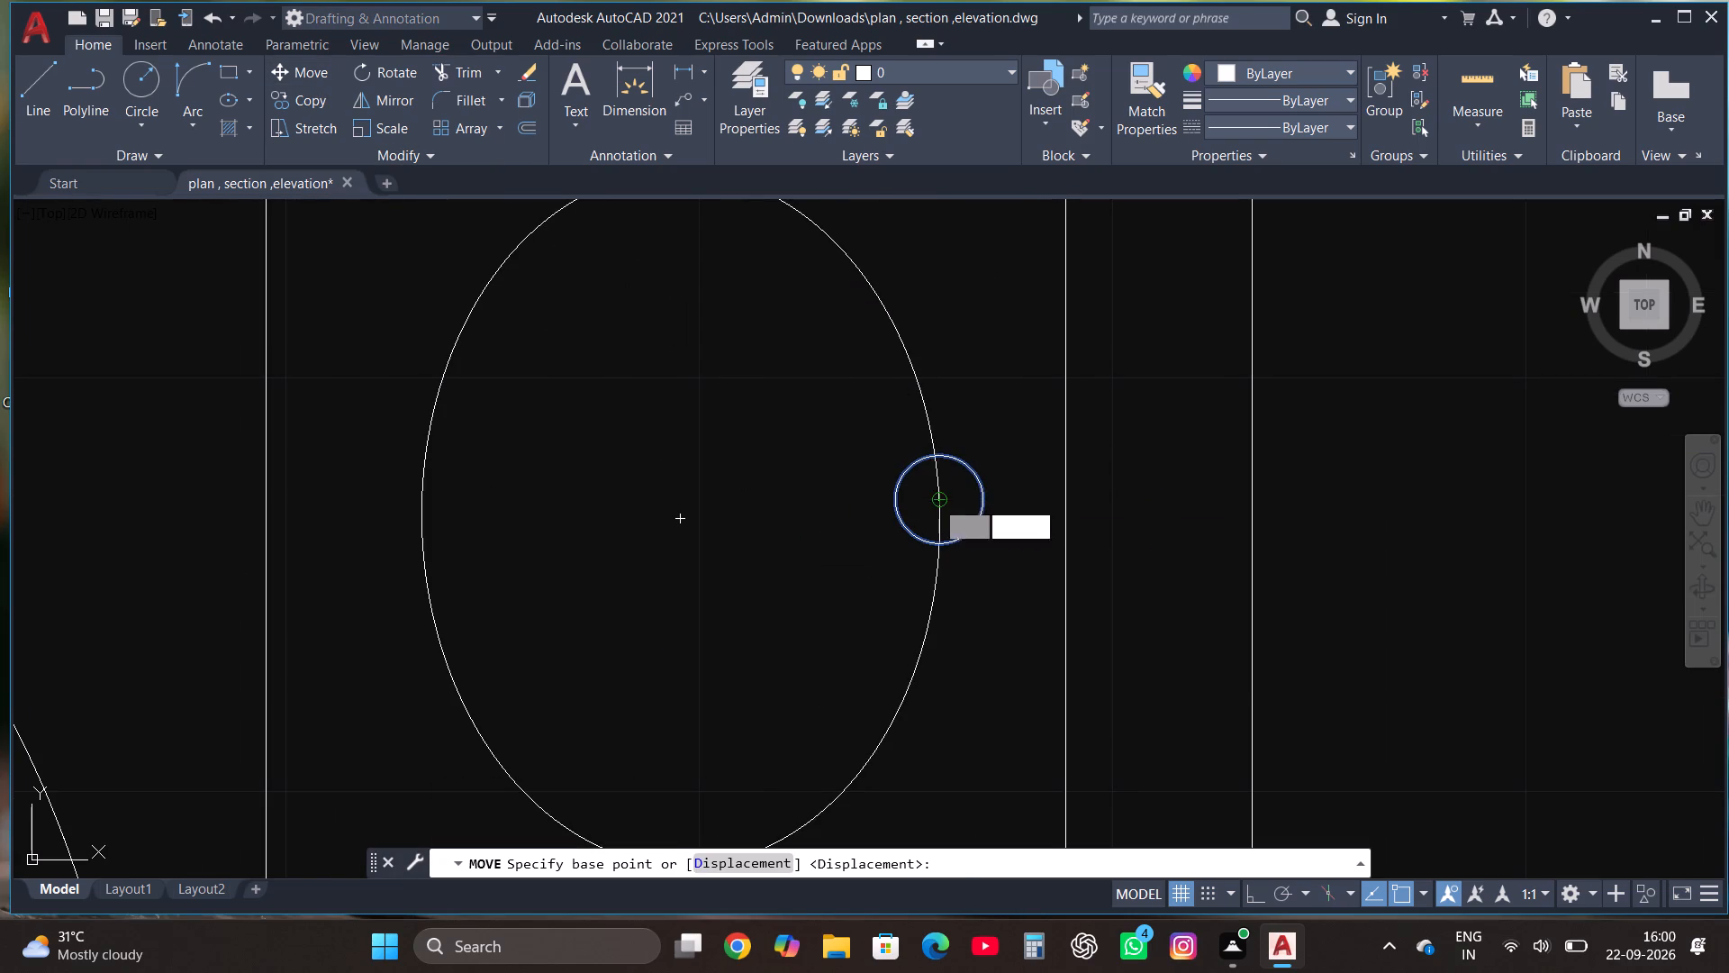
pyautogui.click(896, 508)
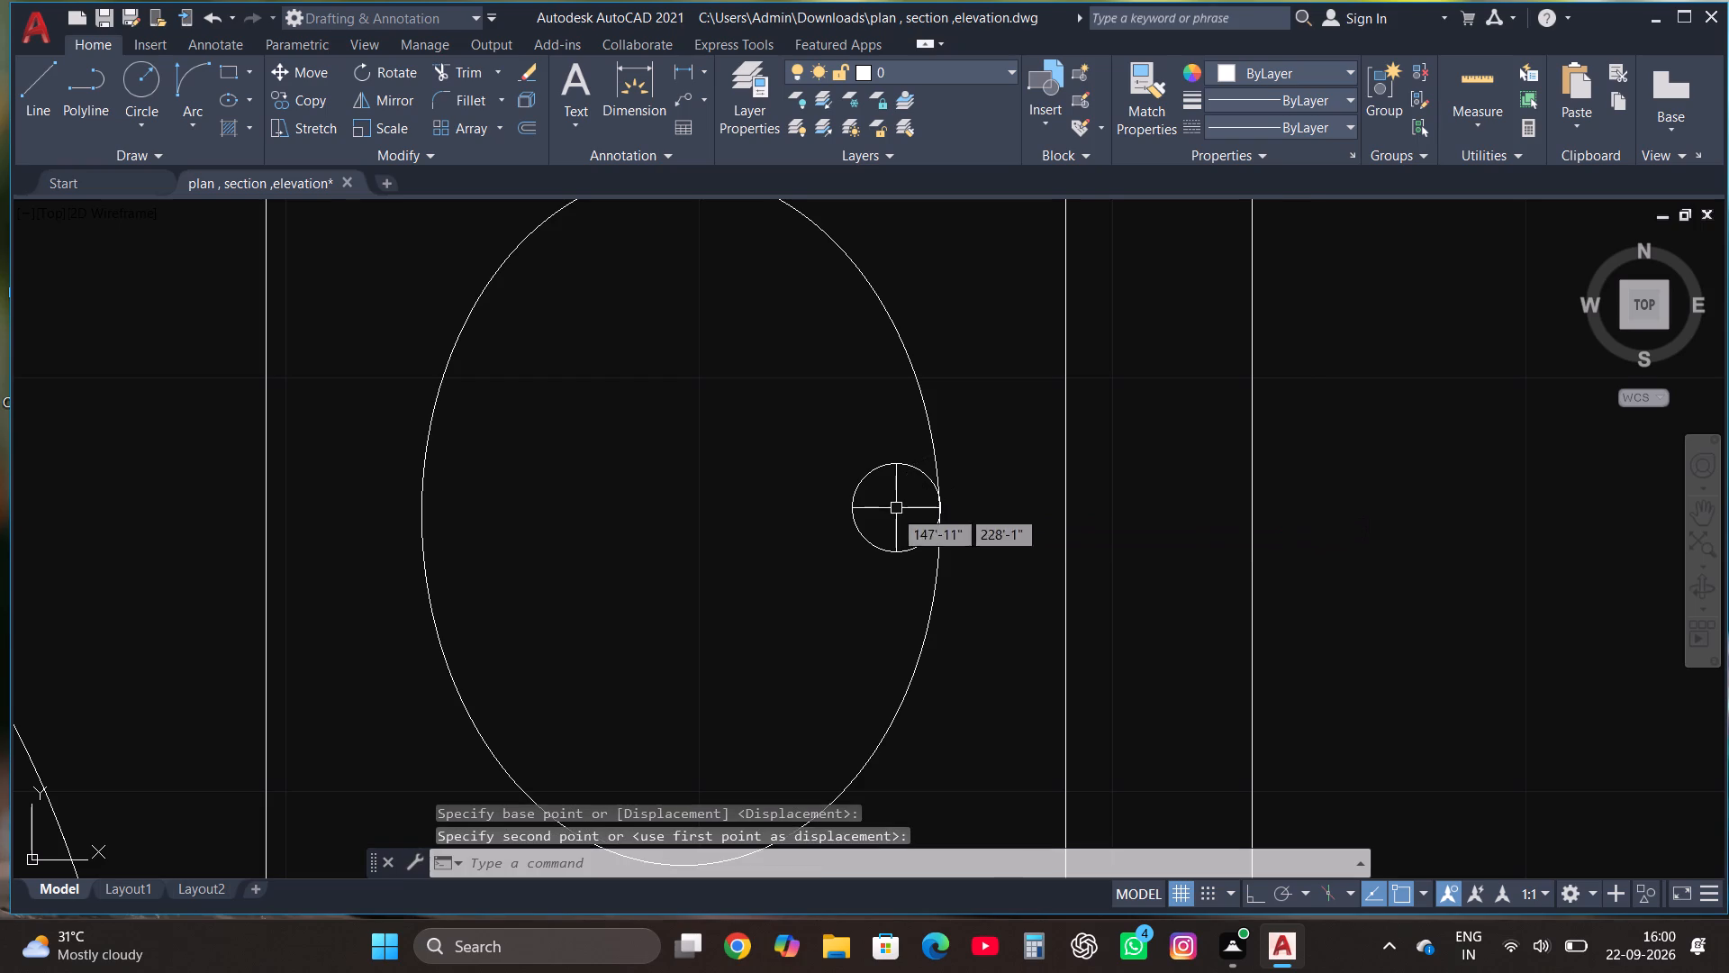
pyautogui.scroll(-3, 739, 507)
pyautogui.press('Escape')
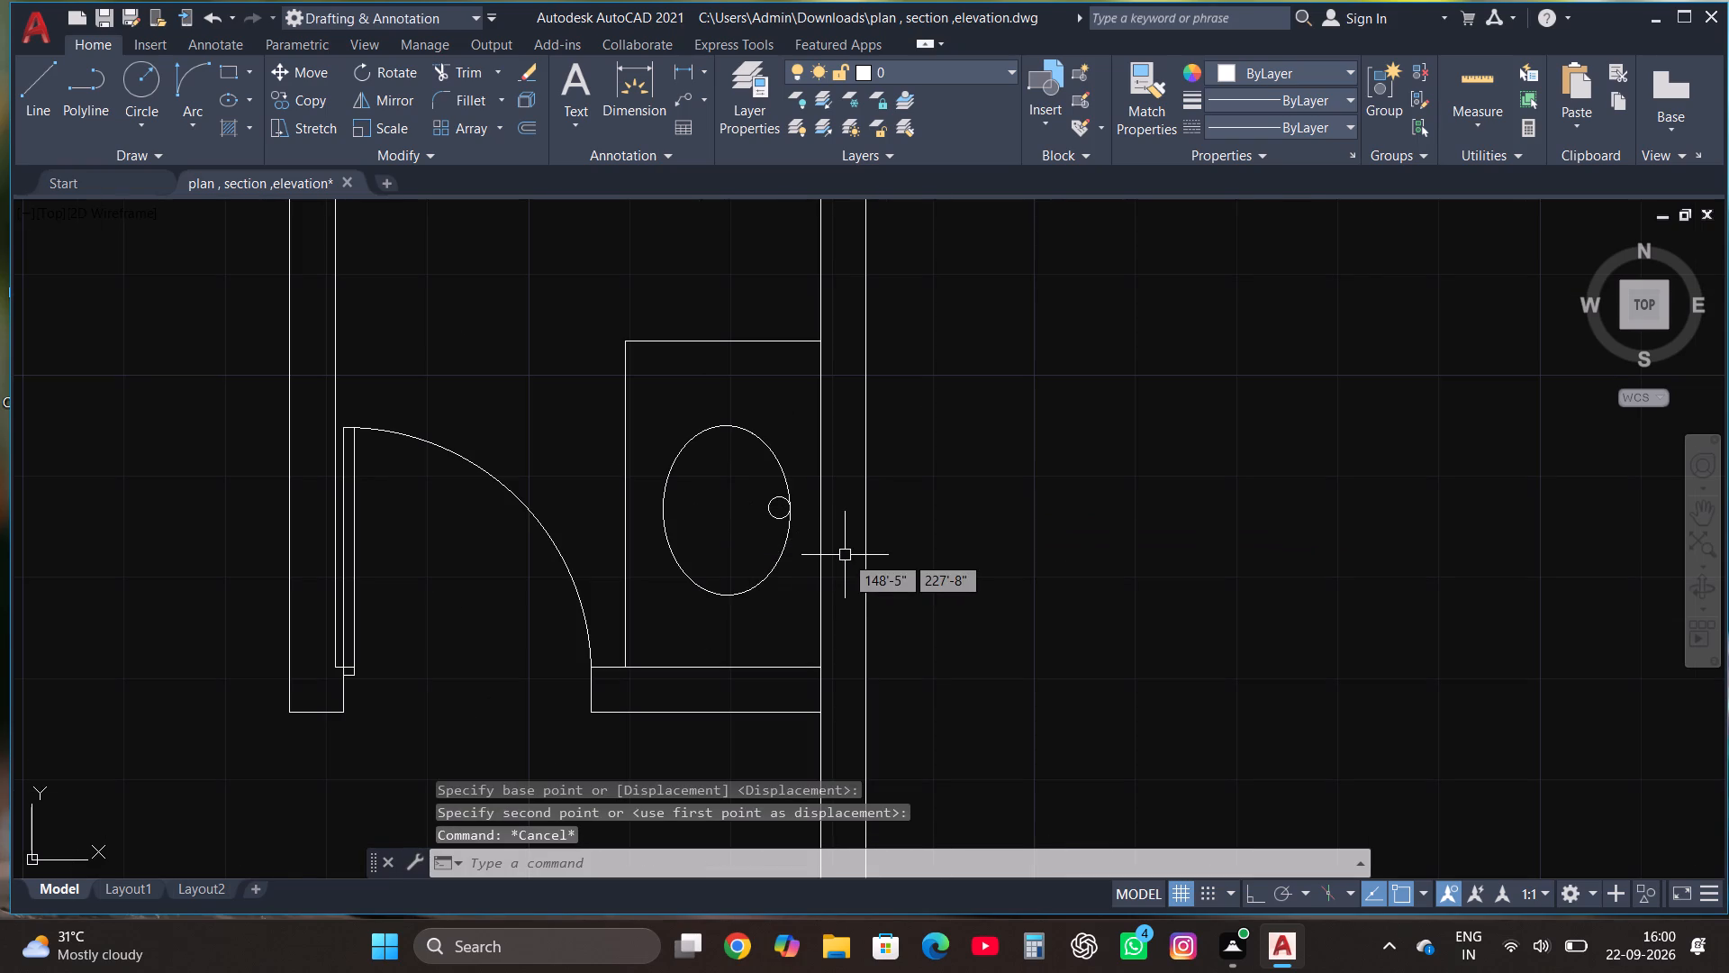
# Insert the Toilet - Imperial block from the architectural tool palette above the plan's top wall, and close the palette.
pyautogui.scroll(-2, 837, 554)
pyautogui.scroll(-1, 767, 523)
pyautogui.press('t')
pyautogui.press('o')
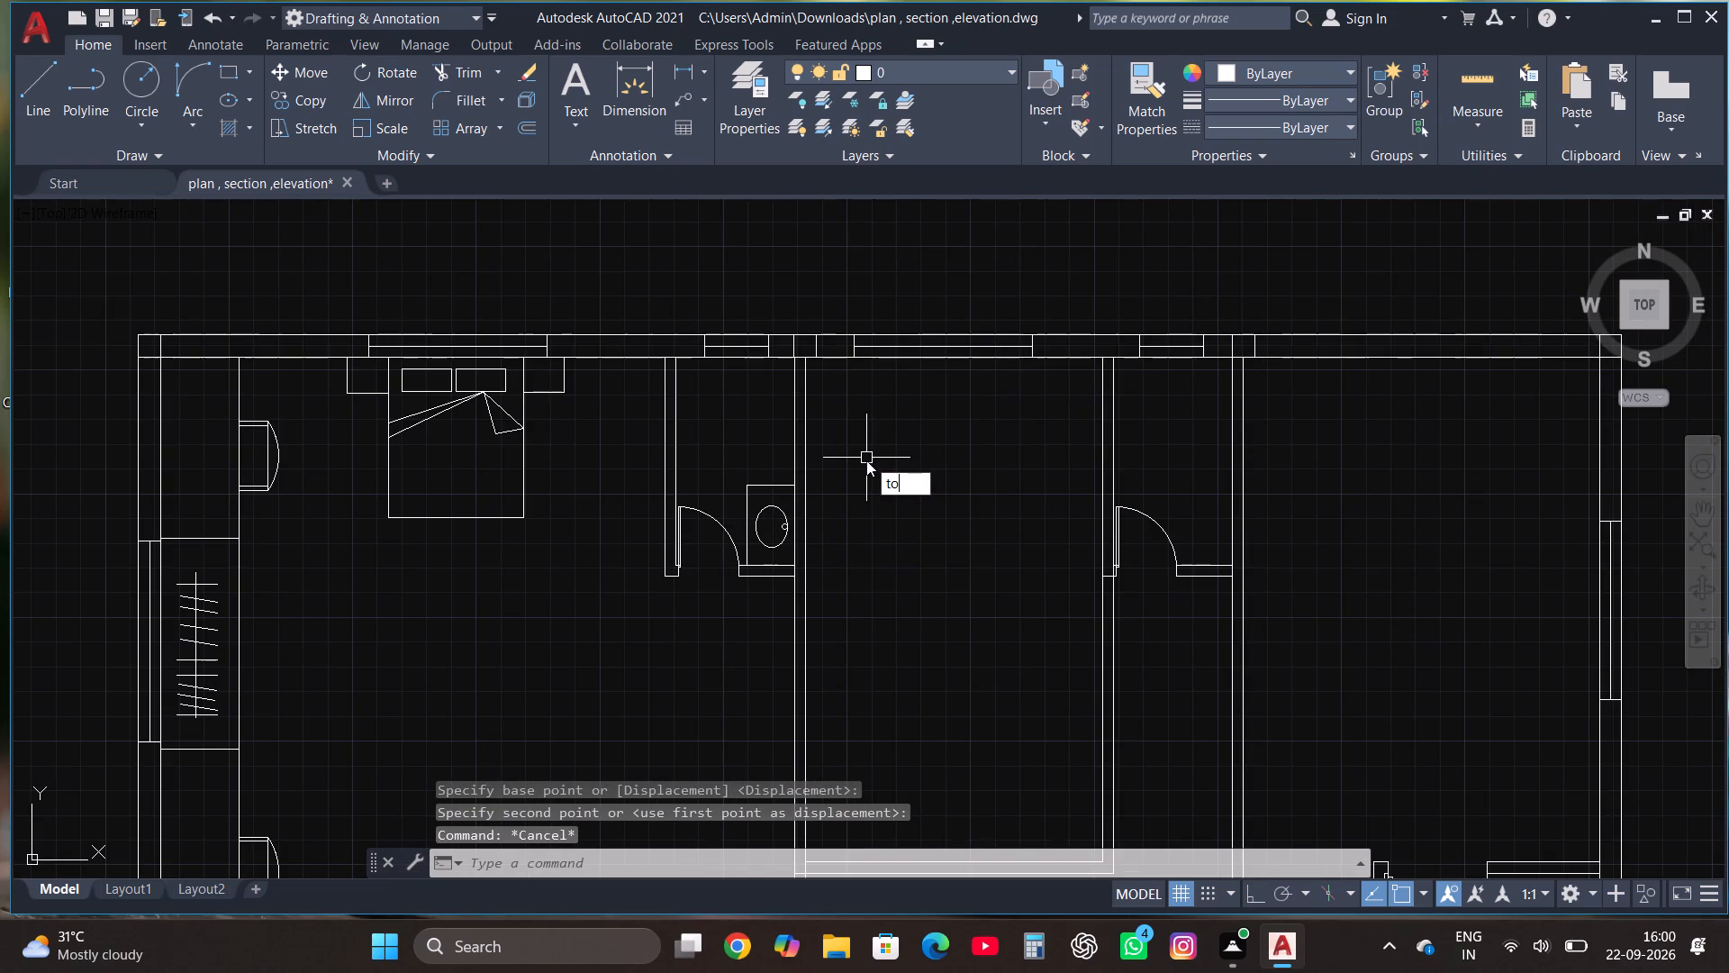
pyautogui.press('l')
pyautogui.press('BackSpace')
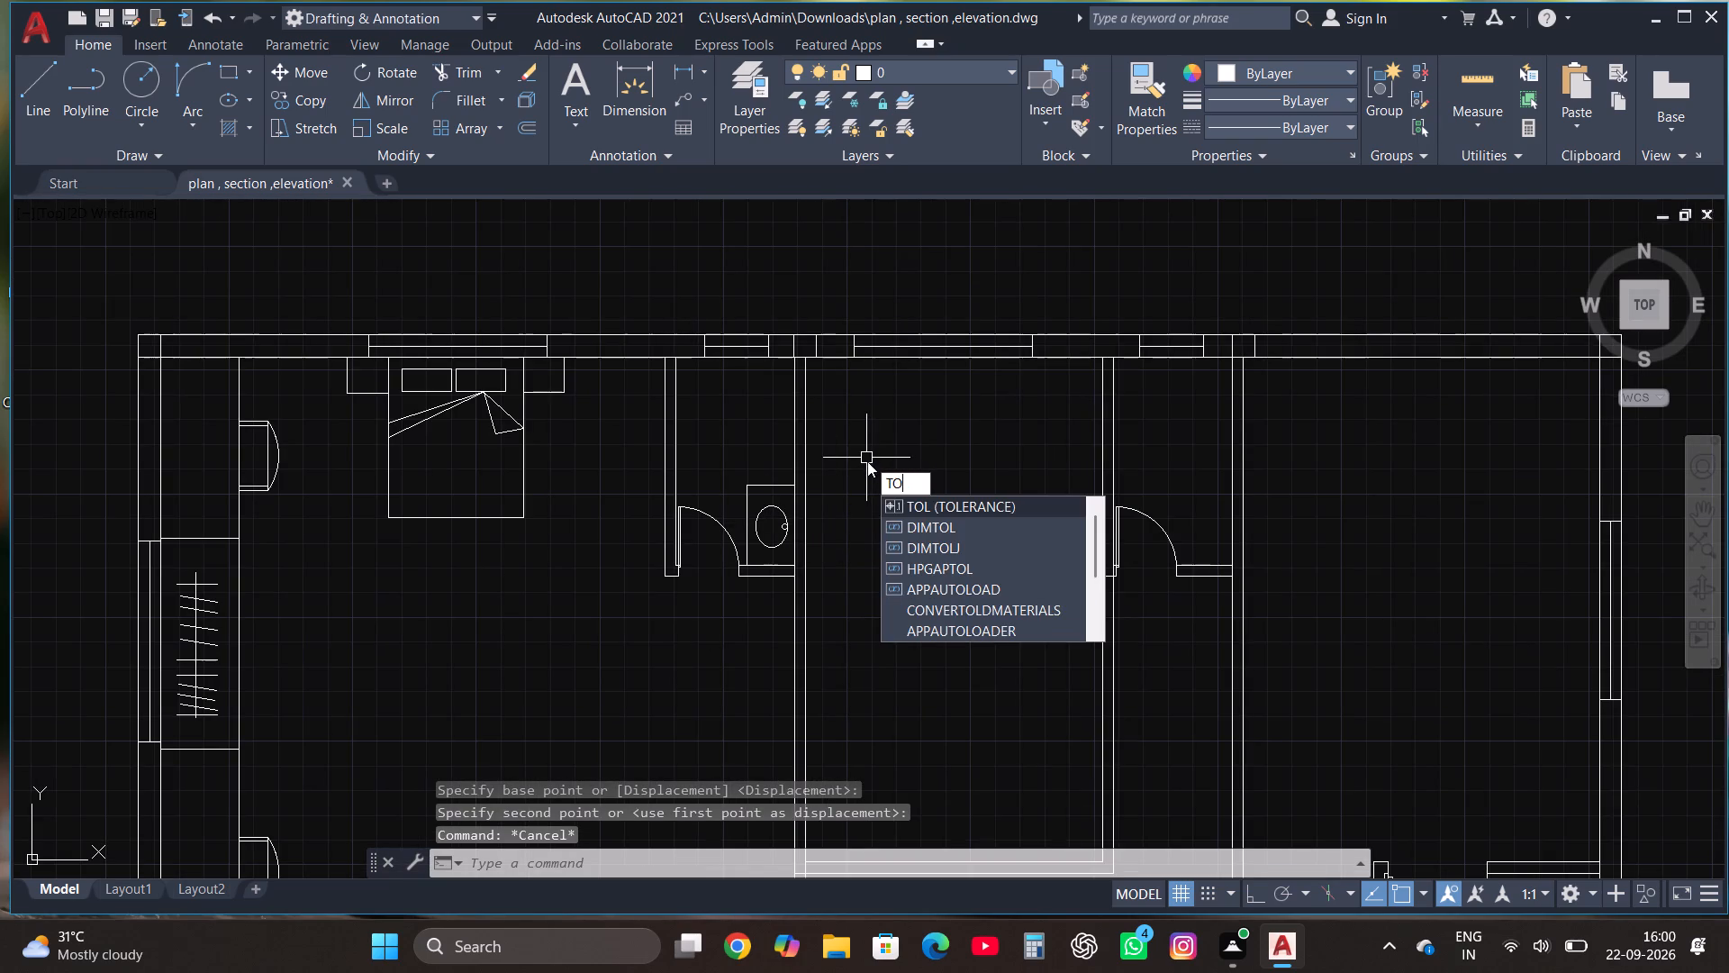
pyautogui.press('o')
pyautogui.click(1004, 507)
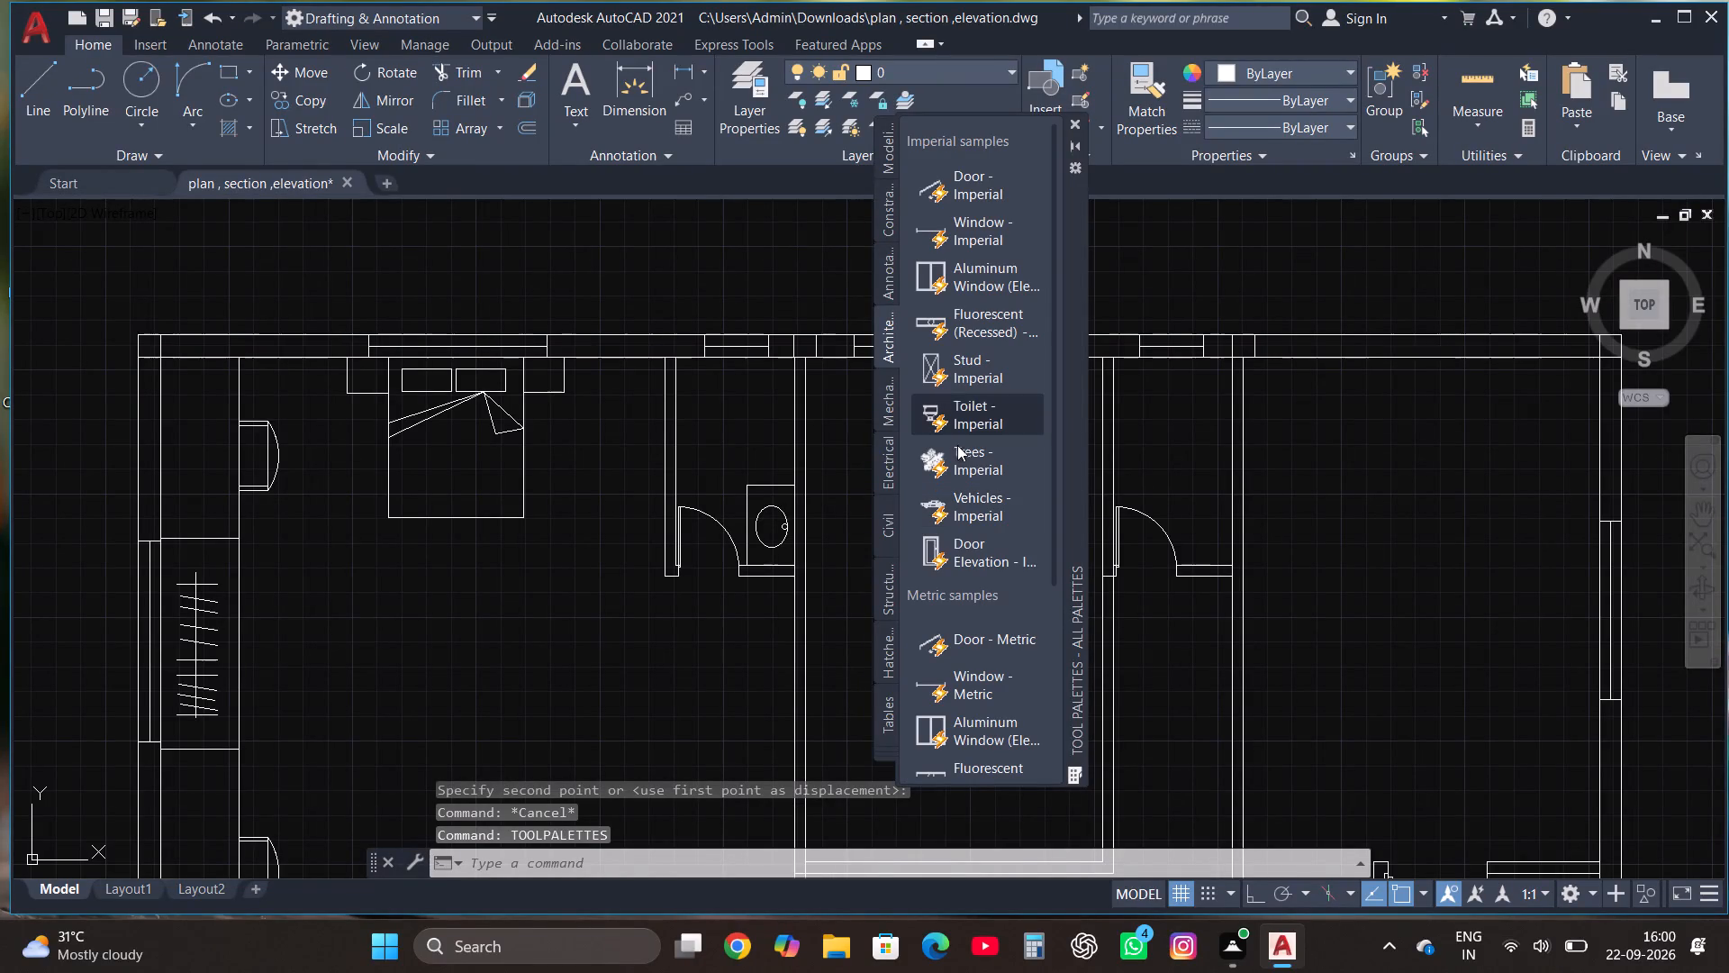
pyautogui.click(963, 423)
pyautogui.click(603, 286)
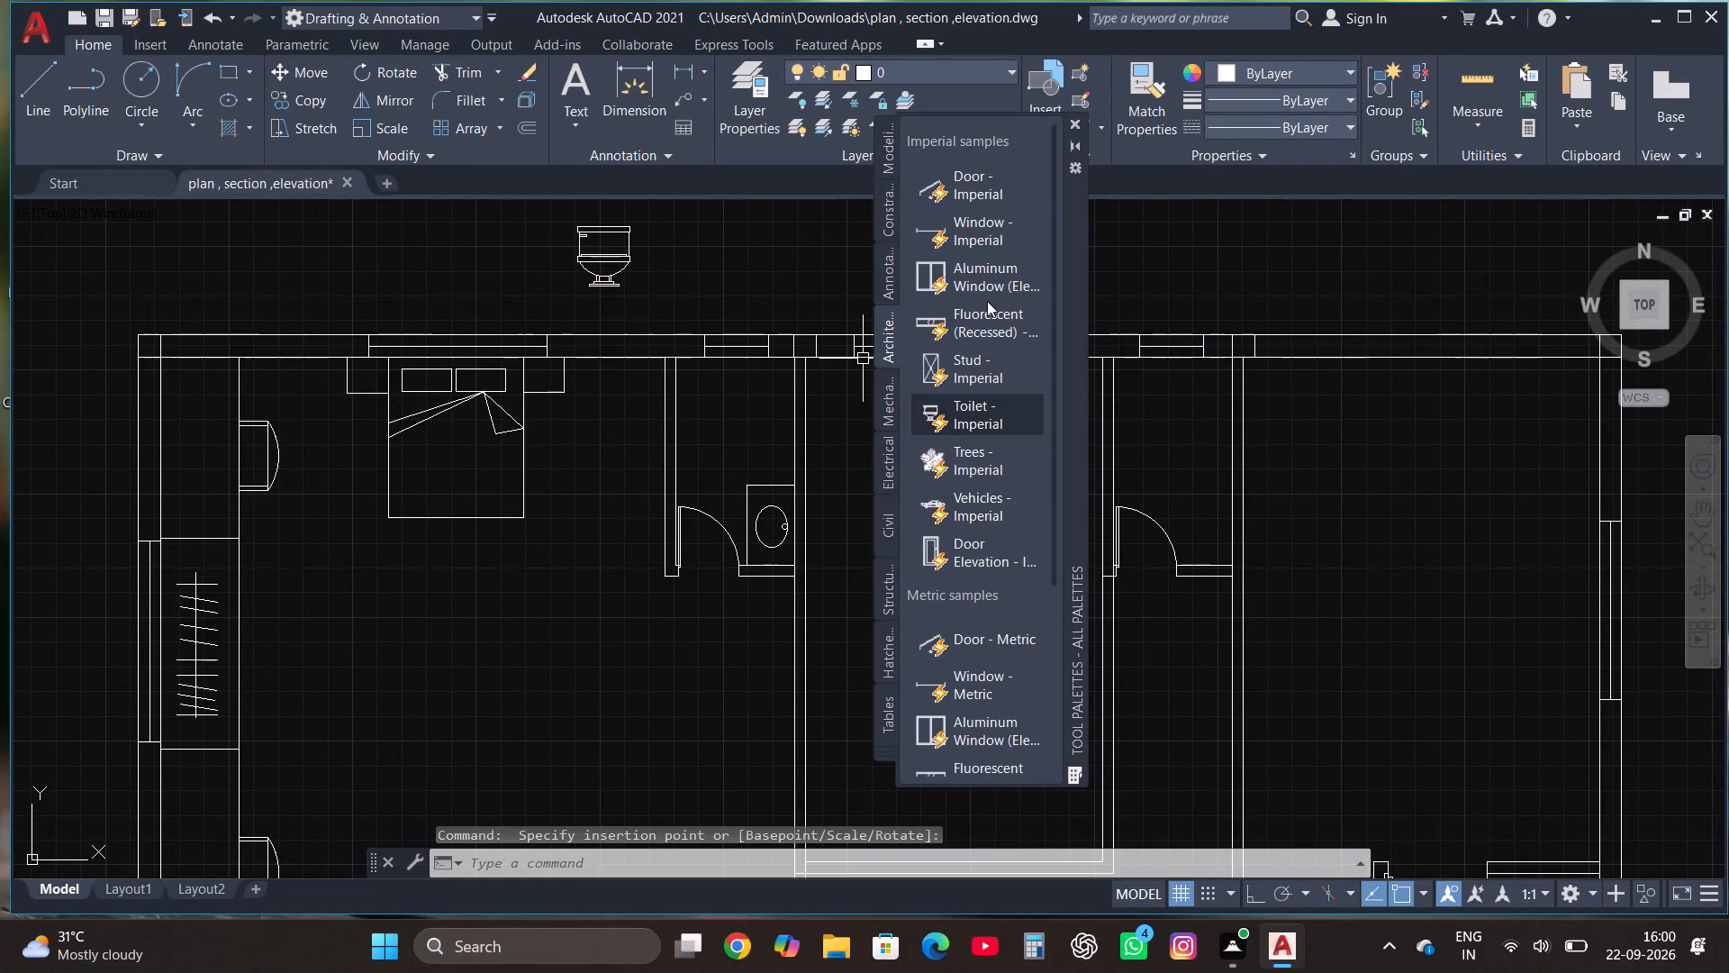
pyautogui.click(1075, 130)
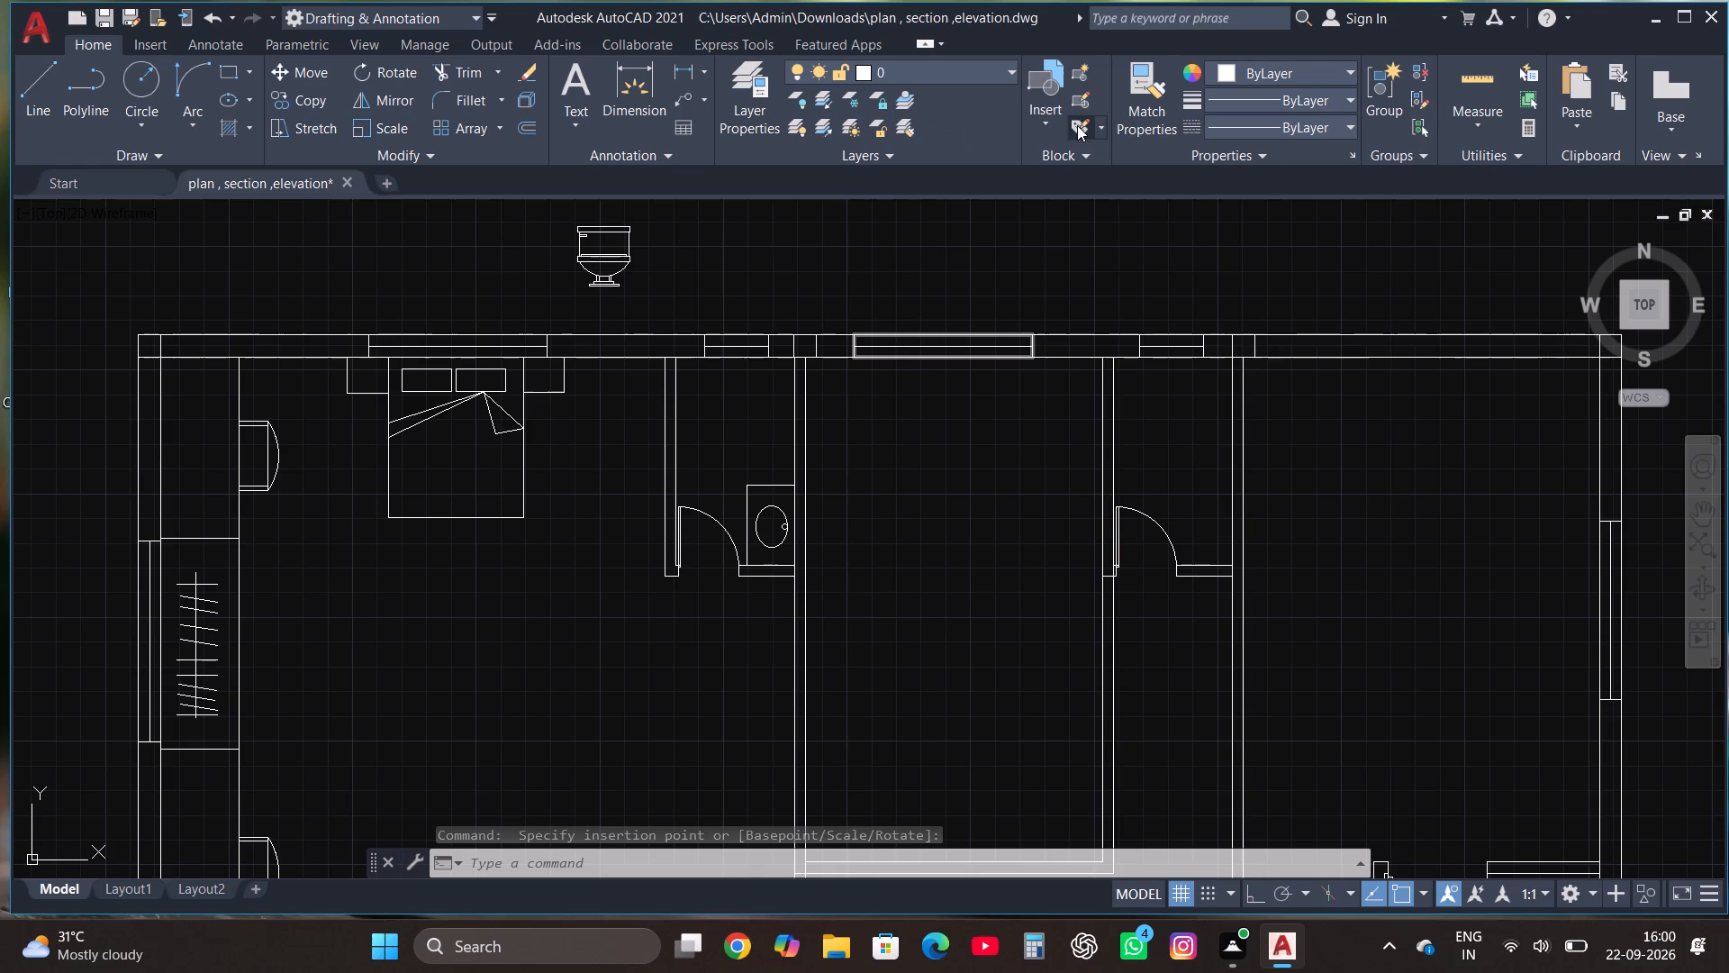
# Switch the toilet block to its Elongated (Plan) view.
pyautogui.click(588, 268)
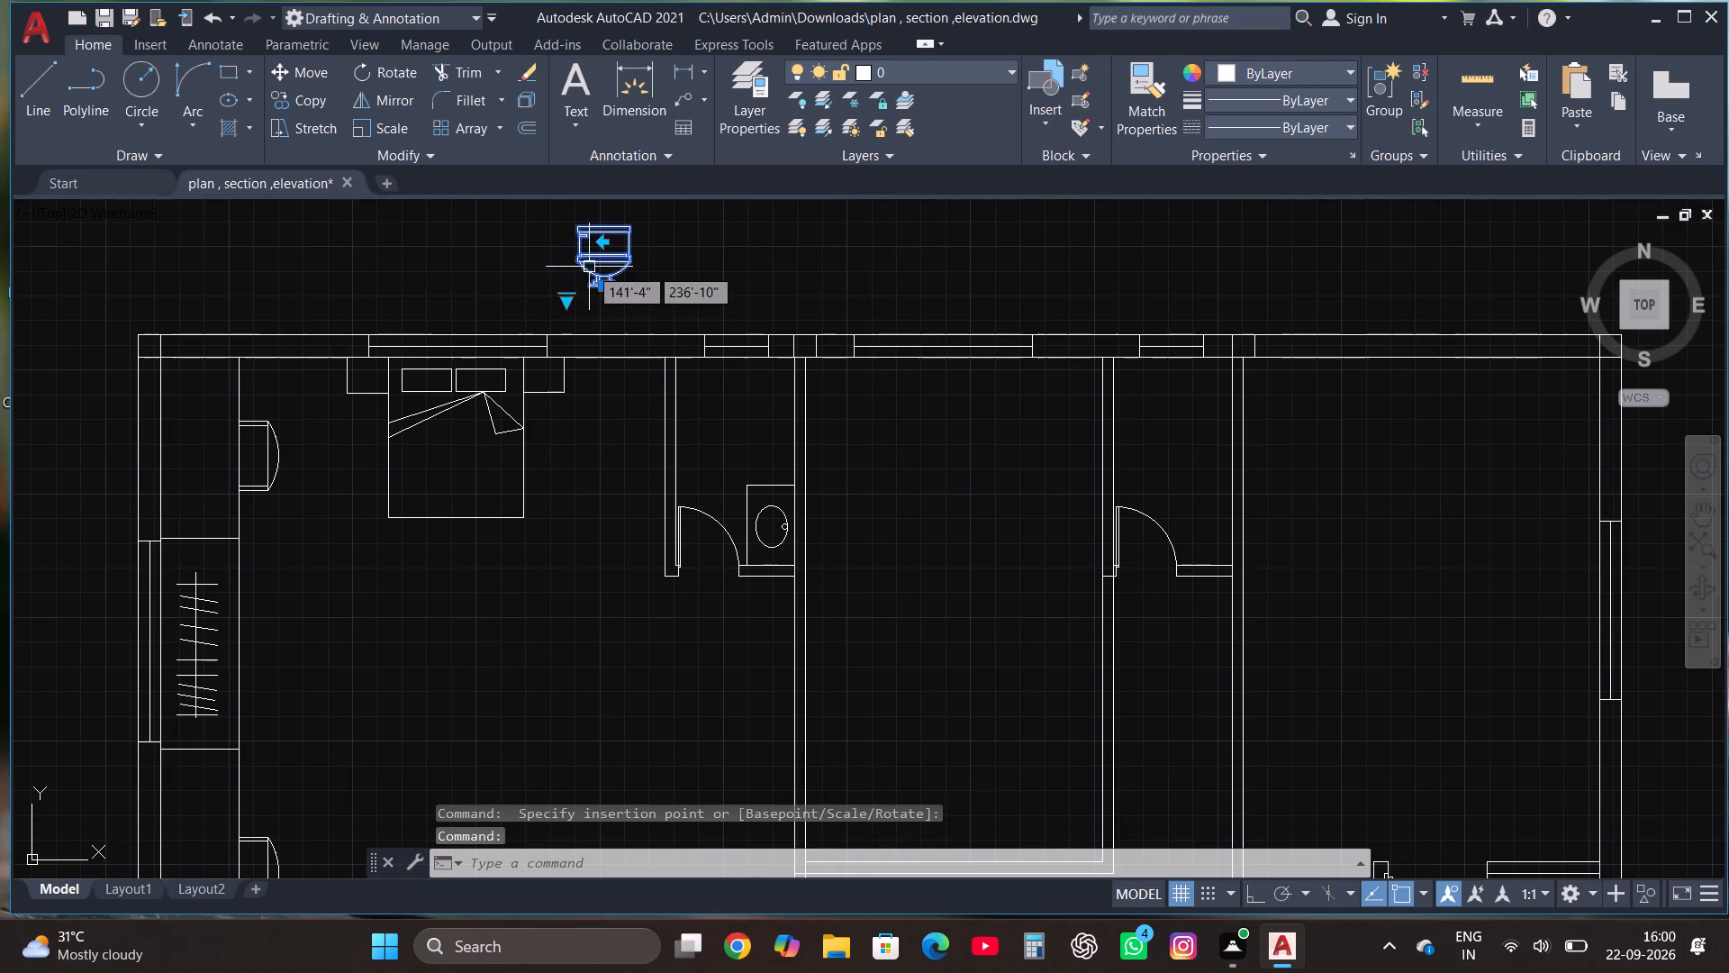
pyautogui.click(569, 303)
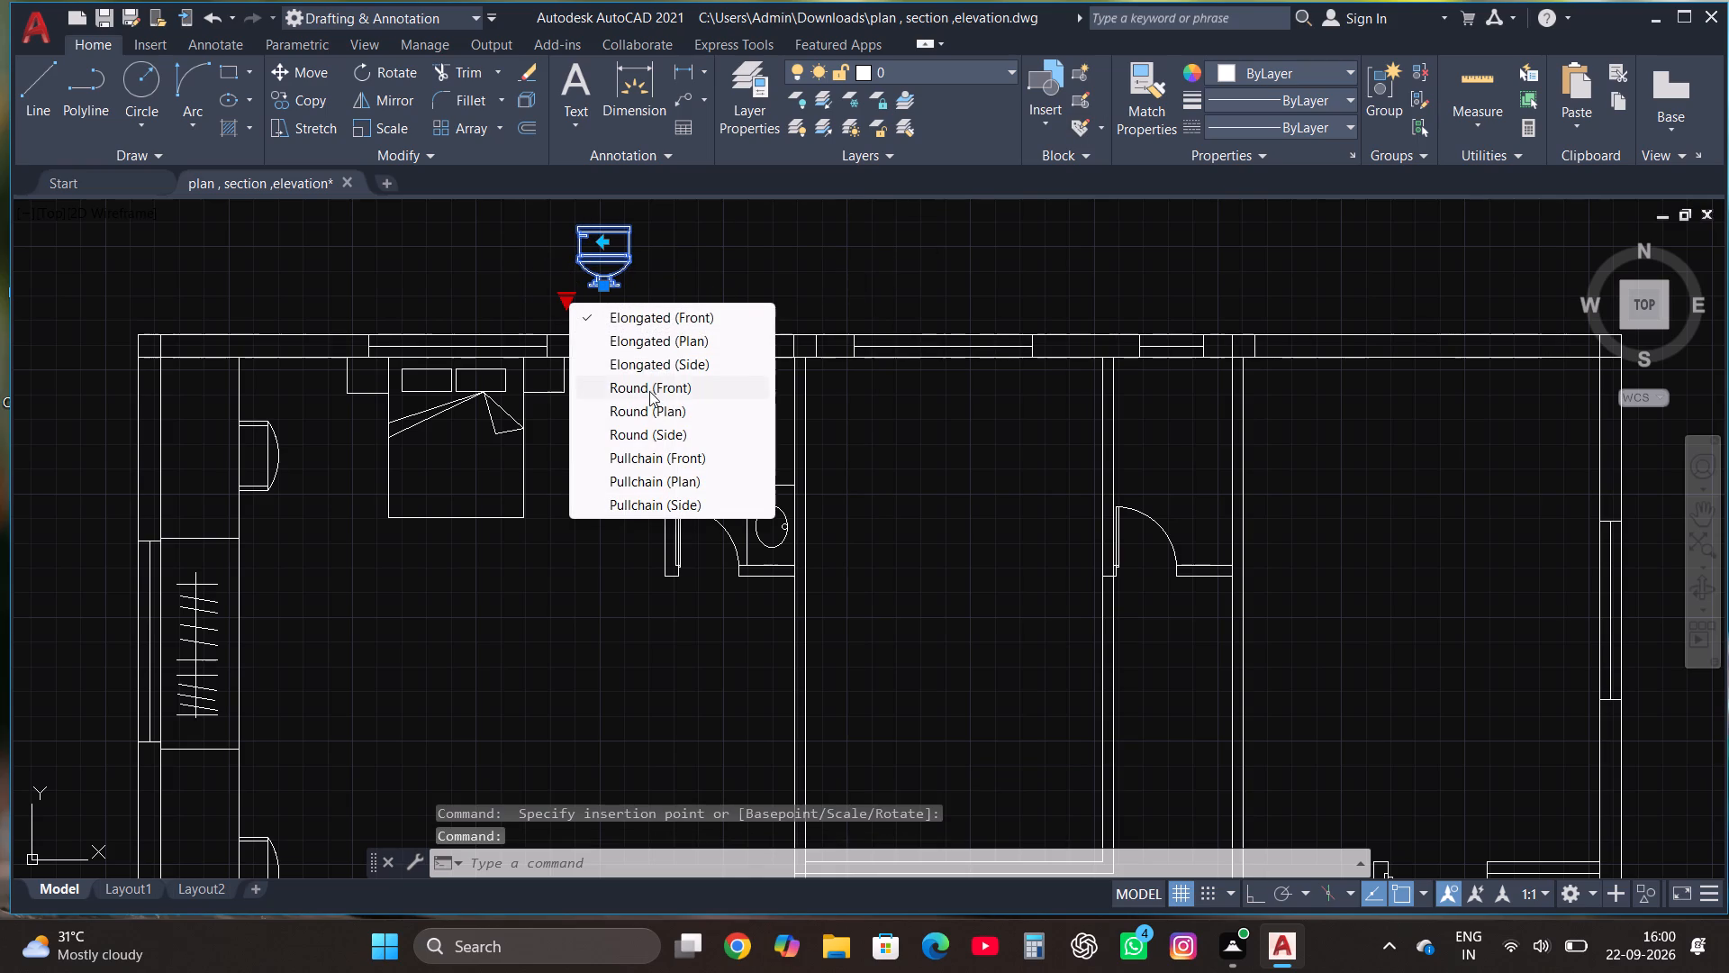
pyautogui.click(669, 332)
# Rotate the toilet block 270° with Ortho on, so the bowl faces left and the tank is on the right.
pyautogui.scroll(-1, 733, 631)
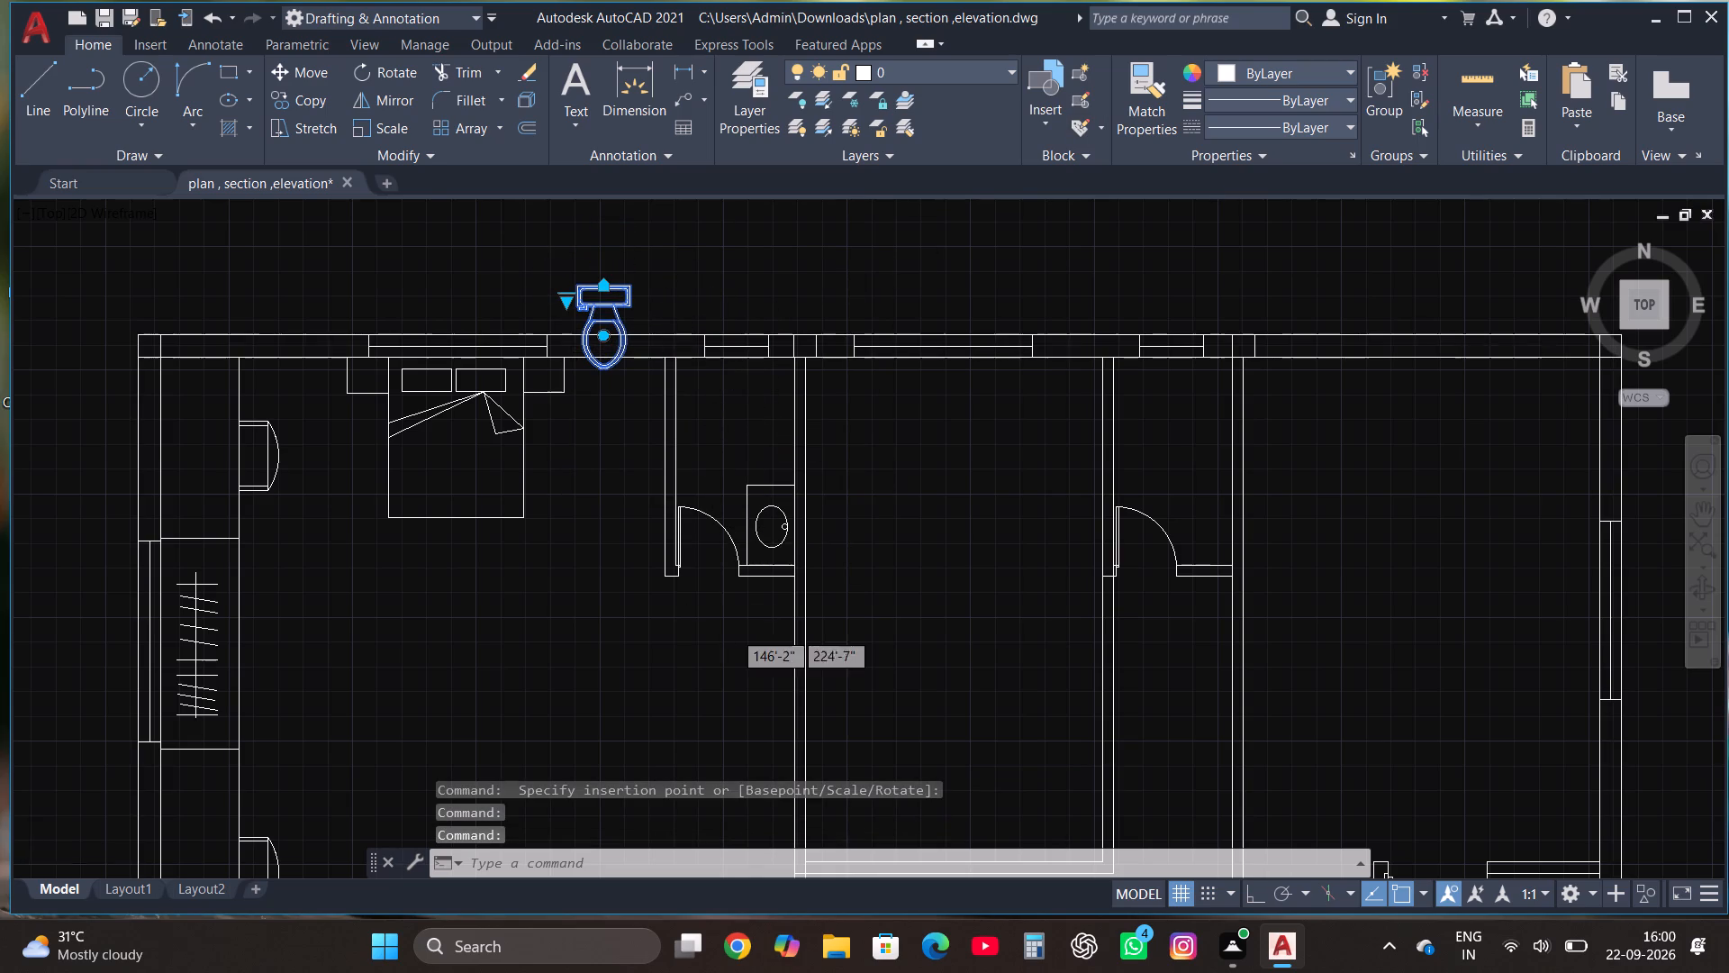
pyautogui.scroll(1, 672, 374)
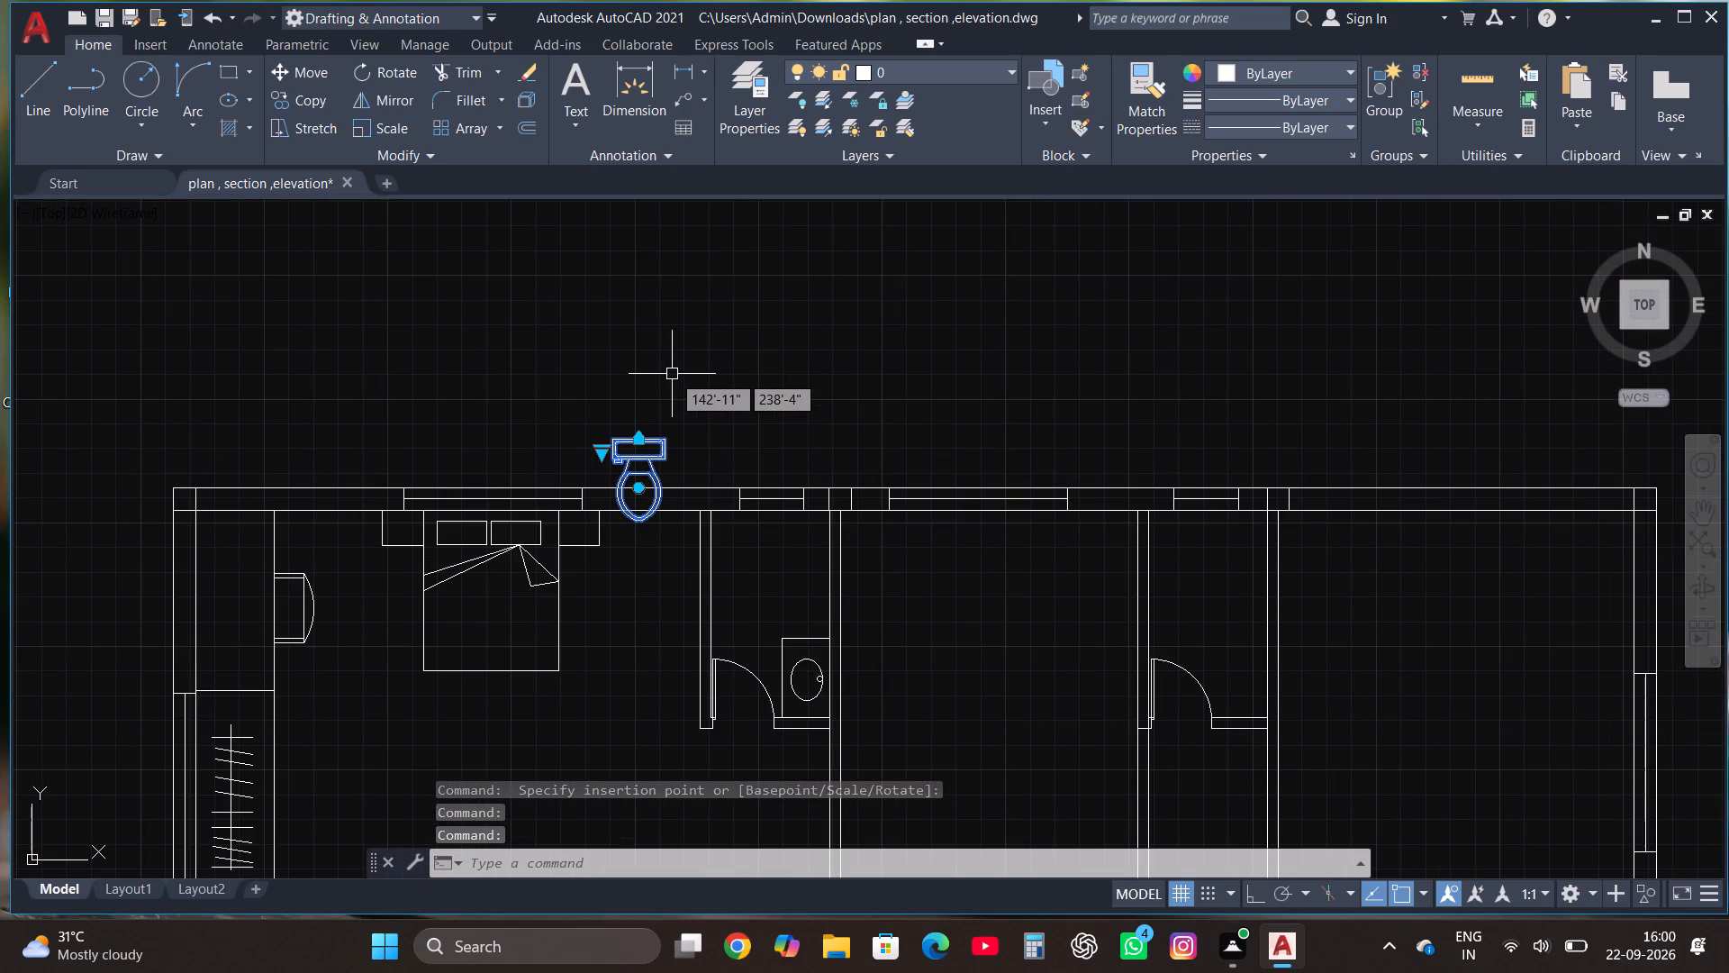
pyautogui.click(390, 82)
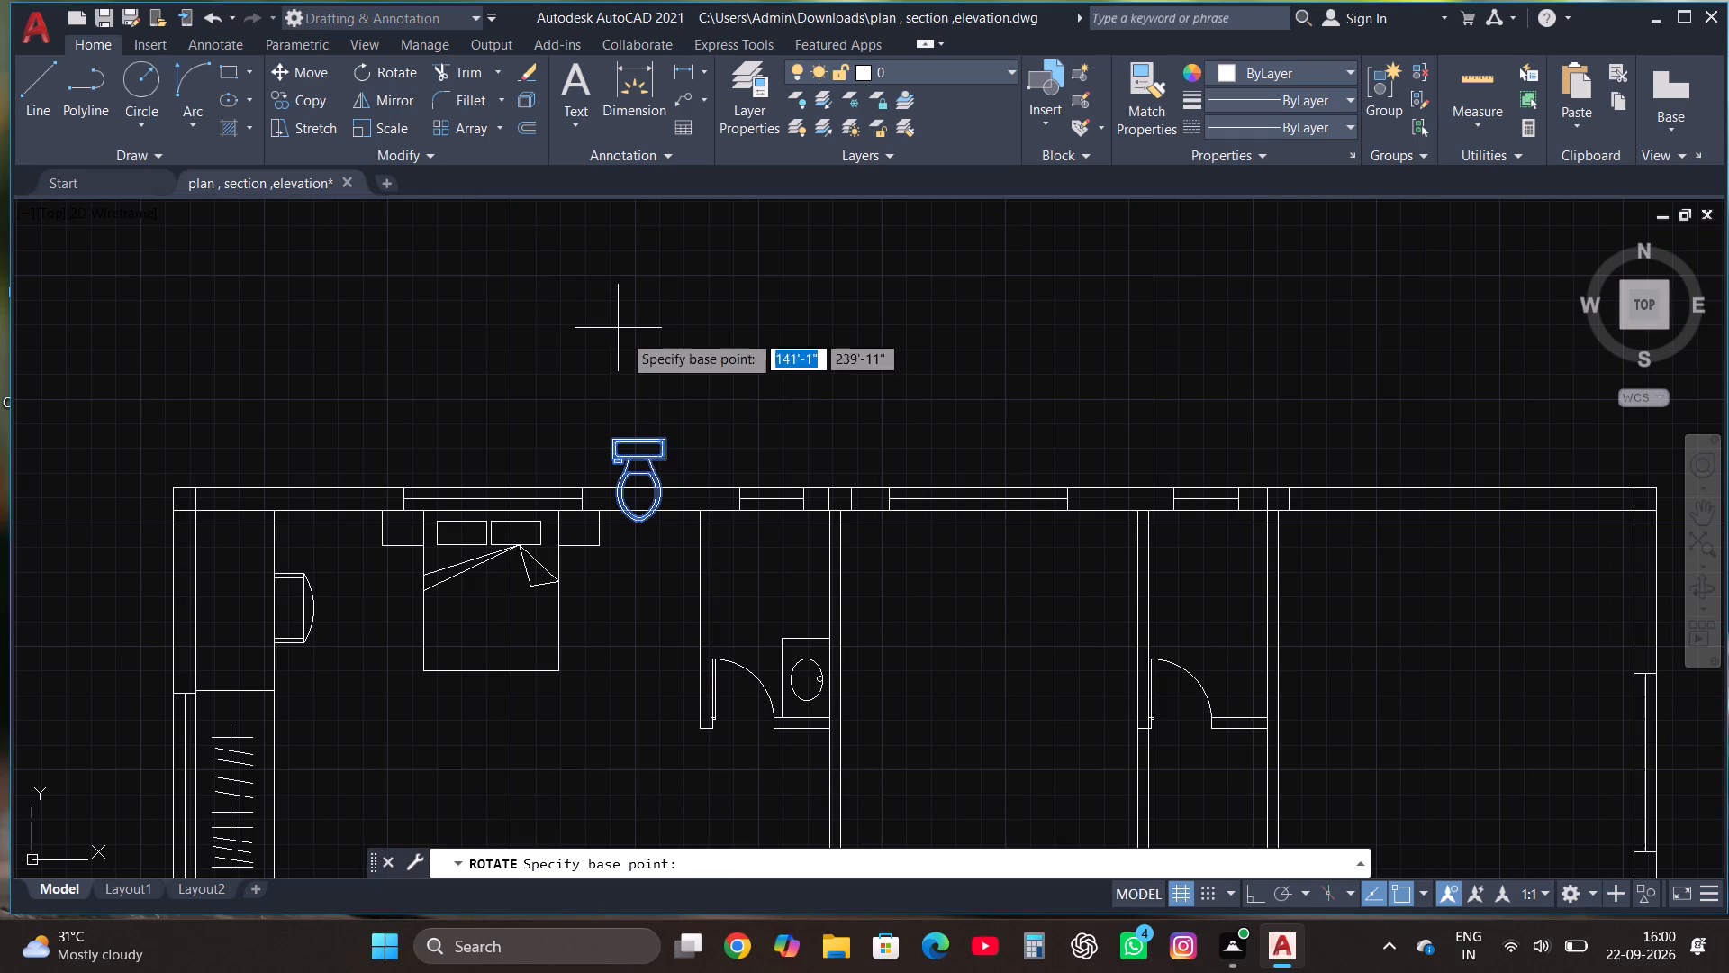
pyautogui.click(674, 411)
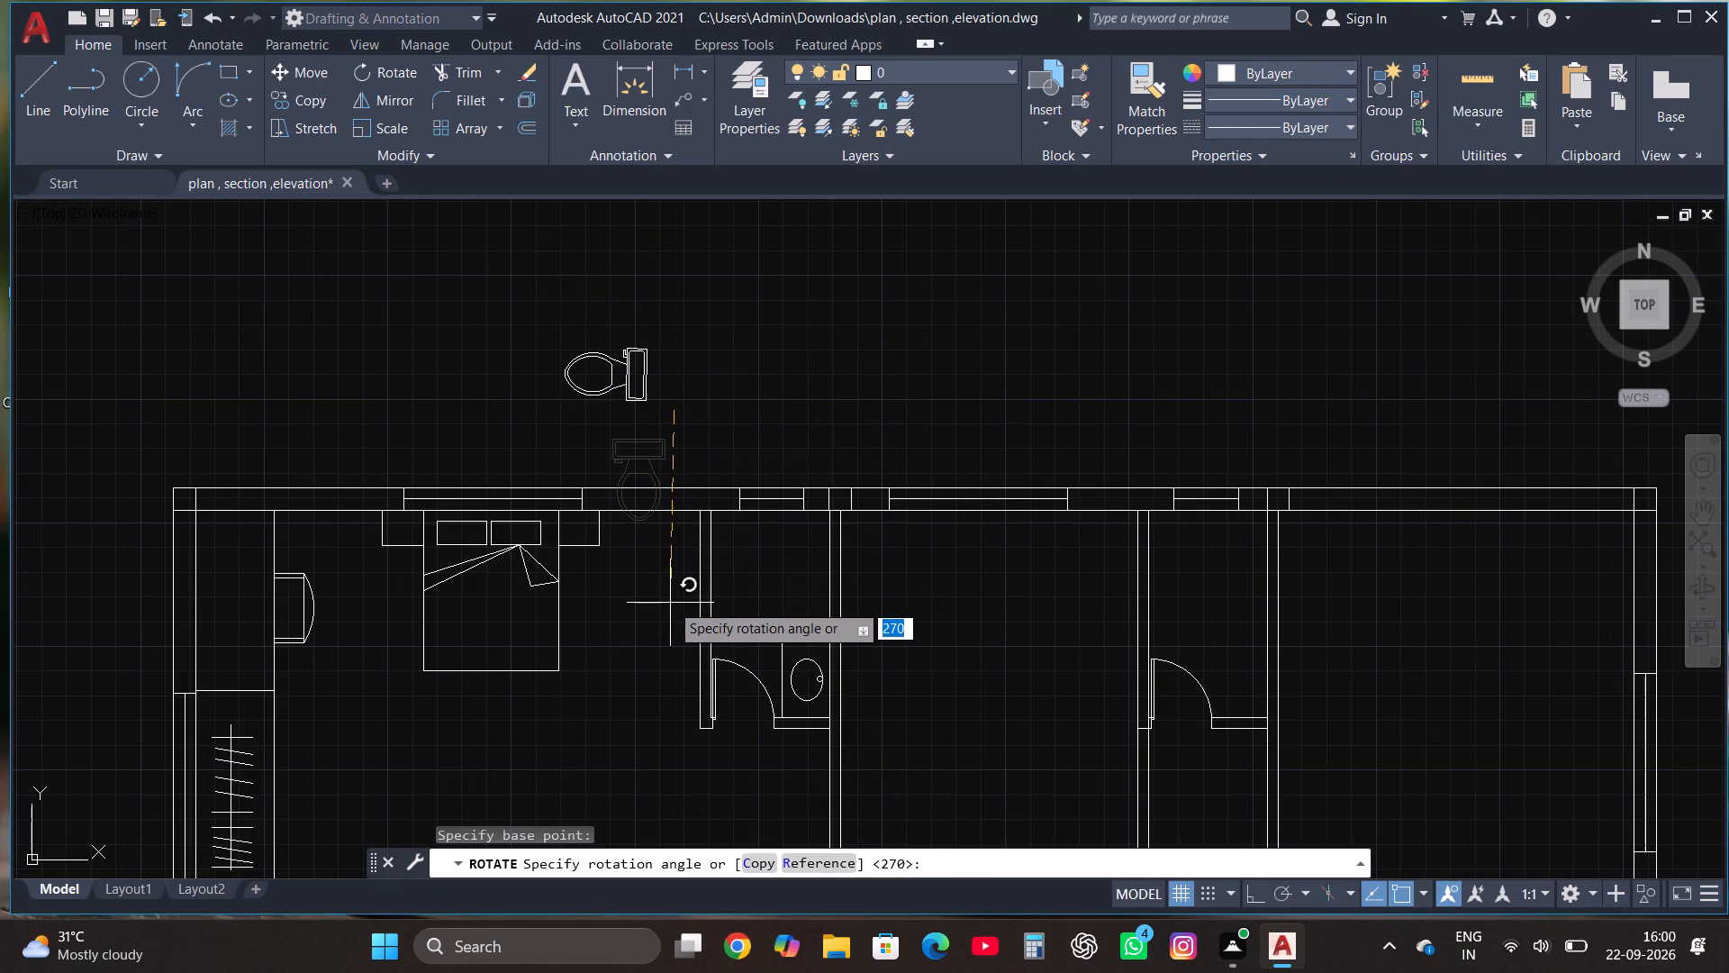
pyautogui.press('F8')
pyautogui.click(669, 604)
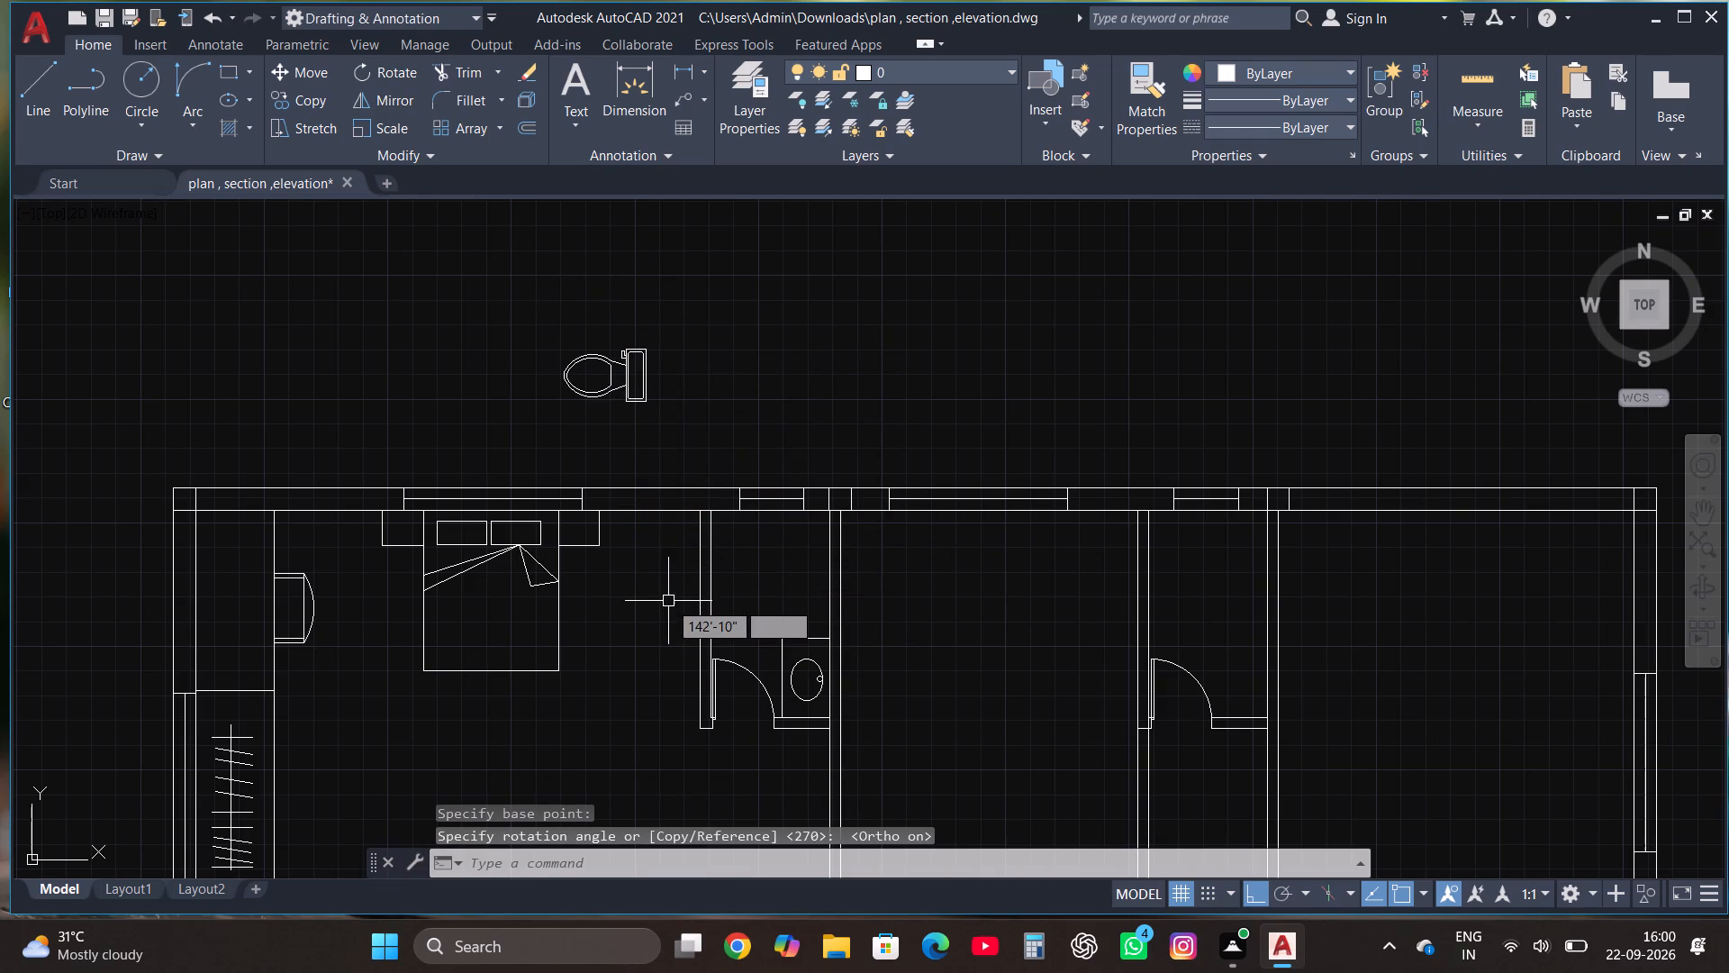
# Move the toilet by its tank's lower right corner into the bathroom, against the right wall just above the washbasin counter.
pyautogui.click(629, 396)
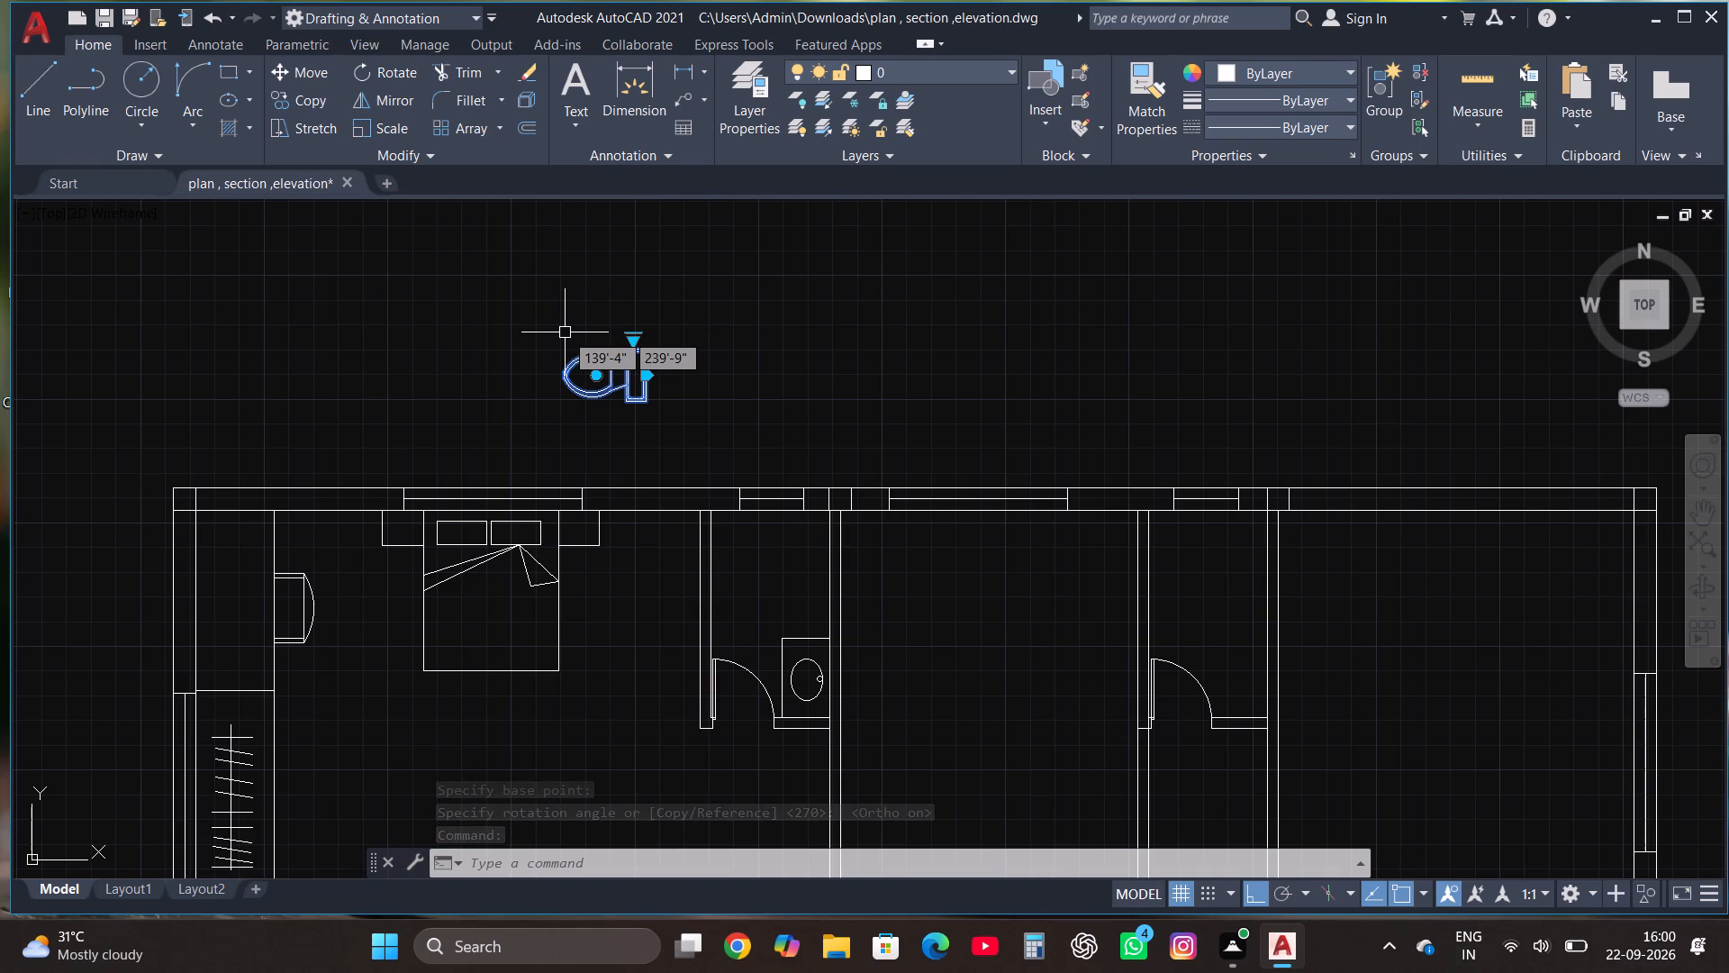
pyautogui.click(298, 74)
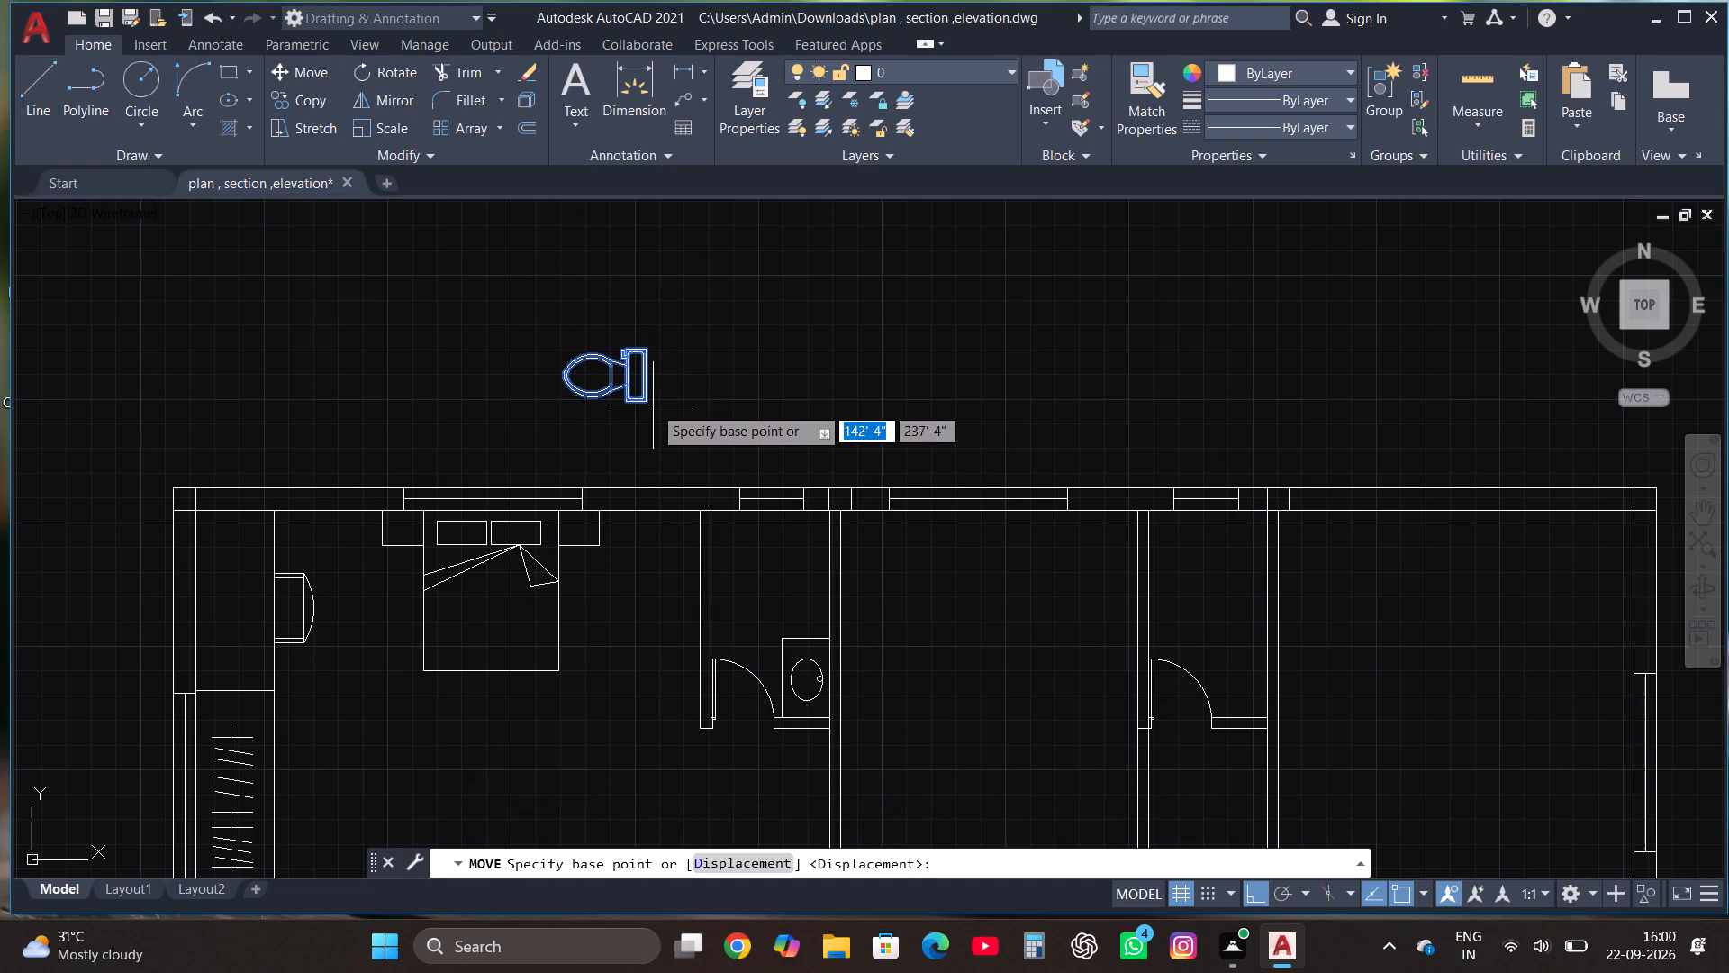
pyautogui.click(649, 406)
pyautogui.scroll(-2, 704, 353)
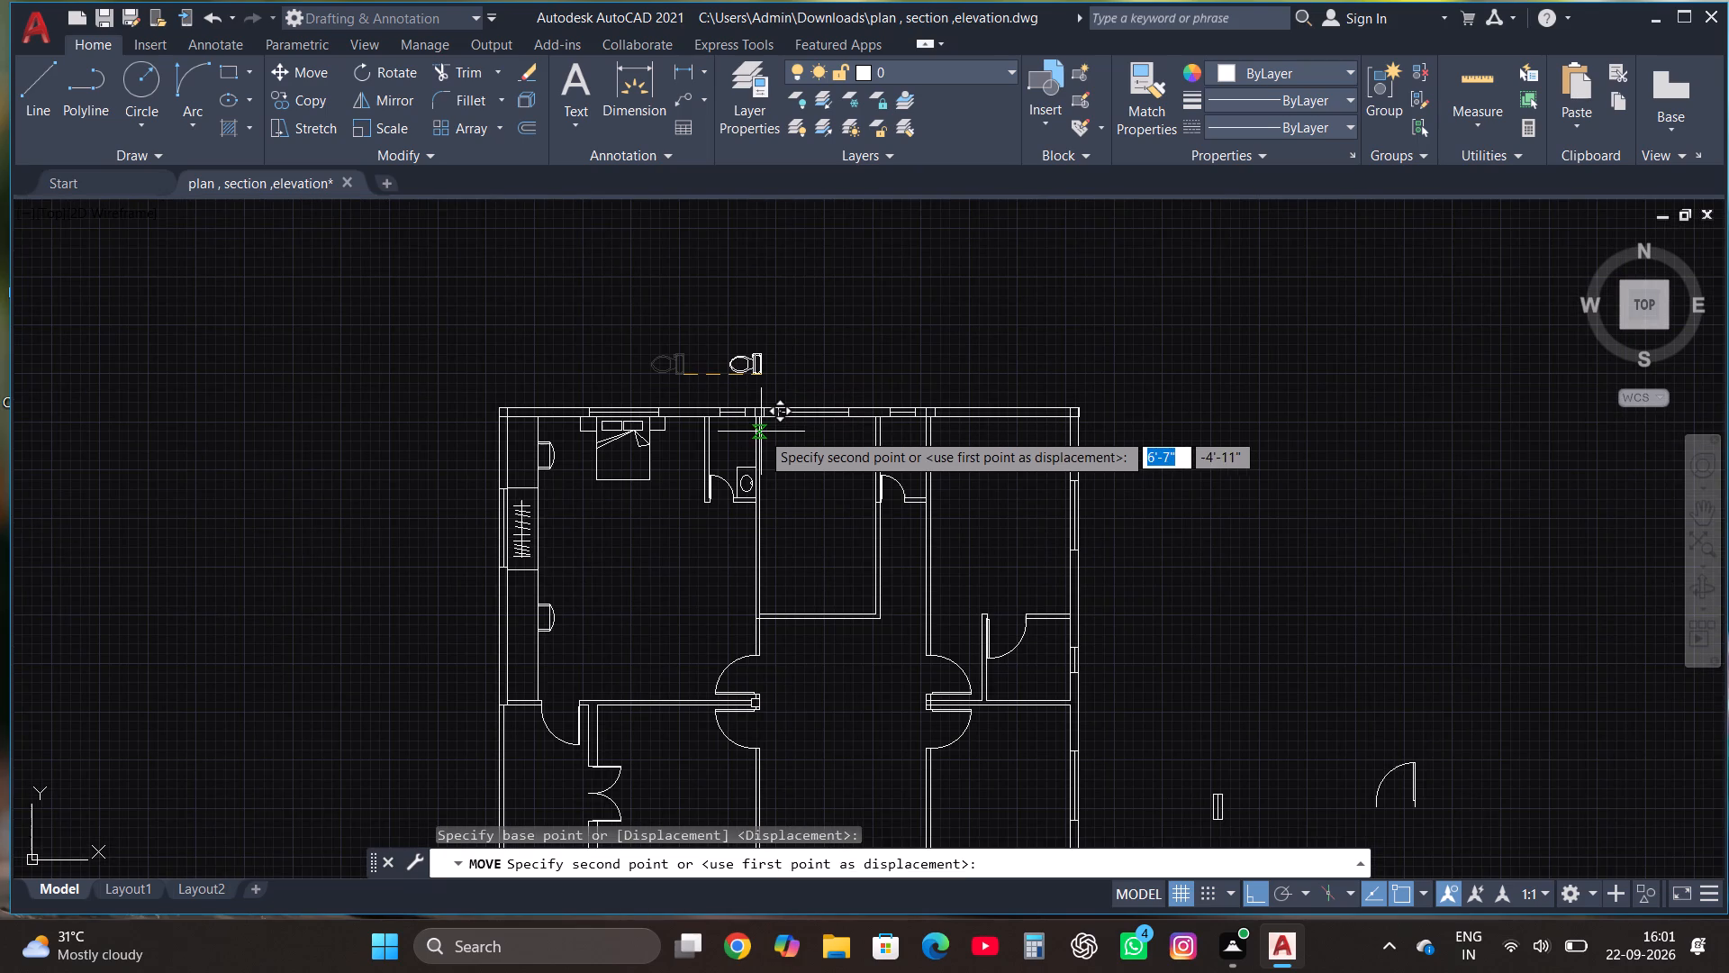
pyautogui.press('F8')
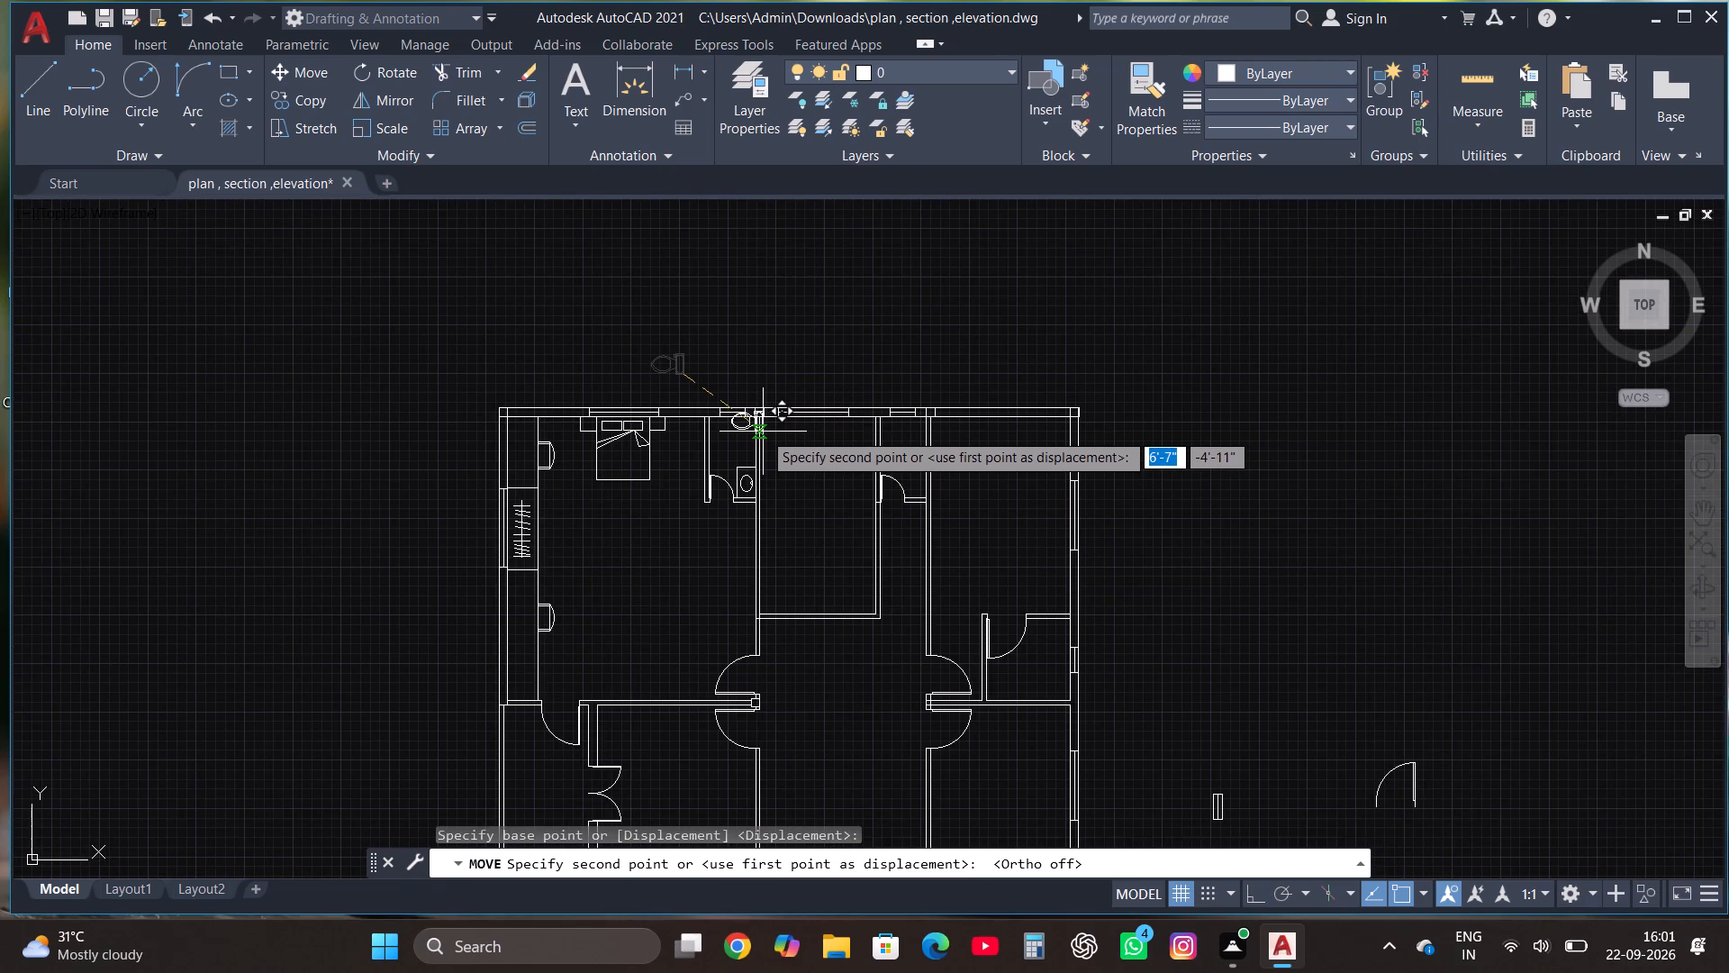
pyautogui.scroll(1, 741, 432)
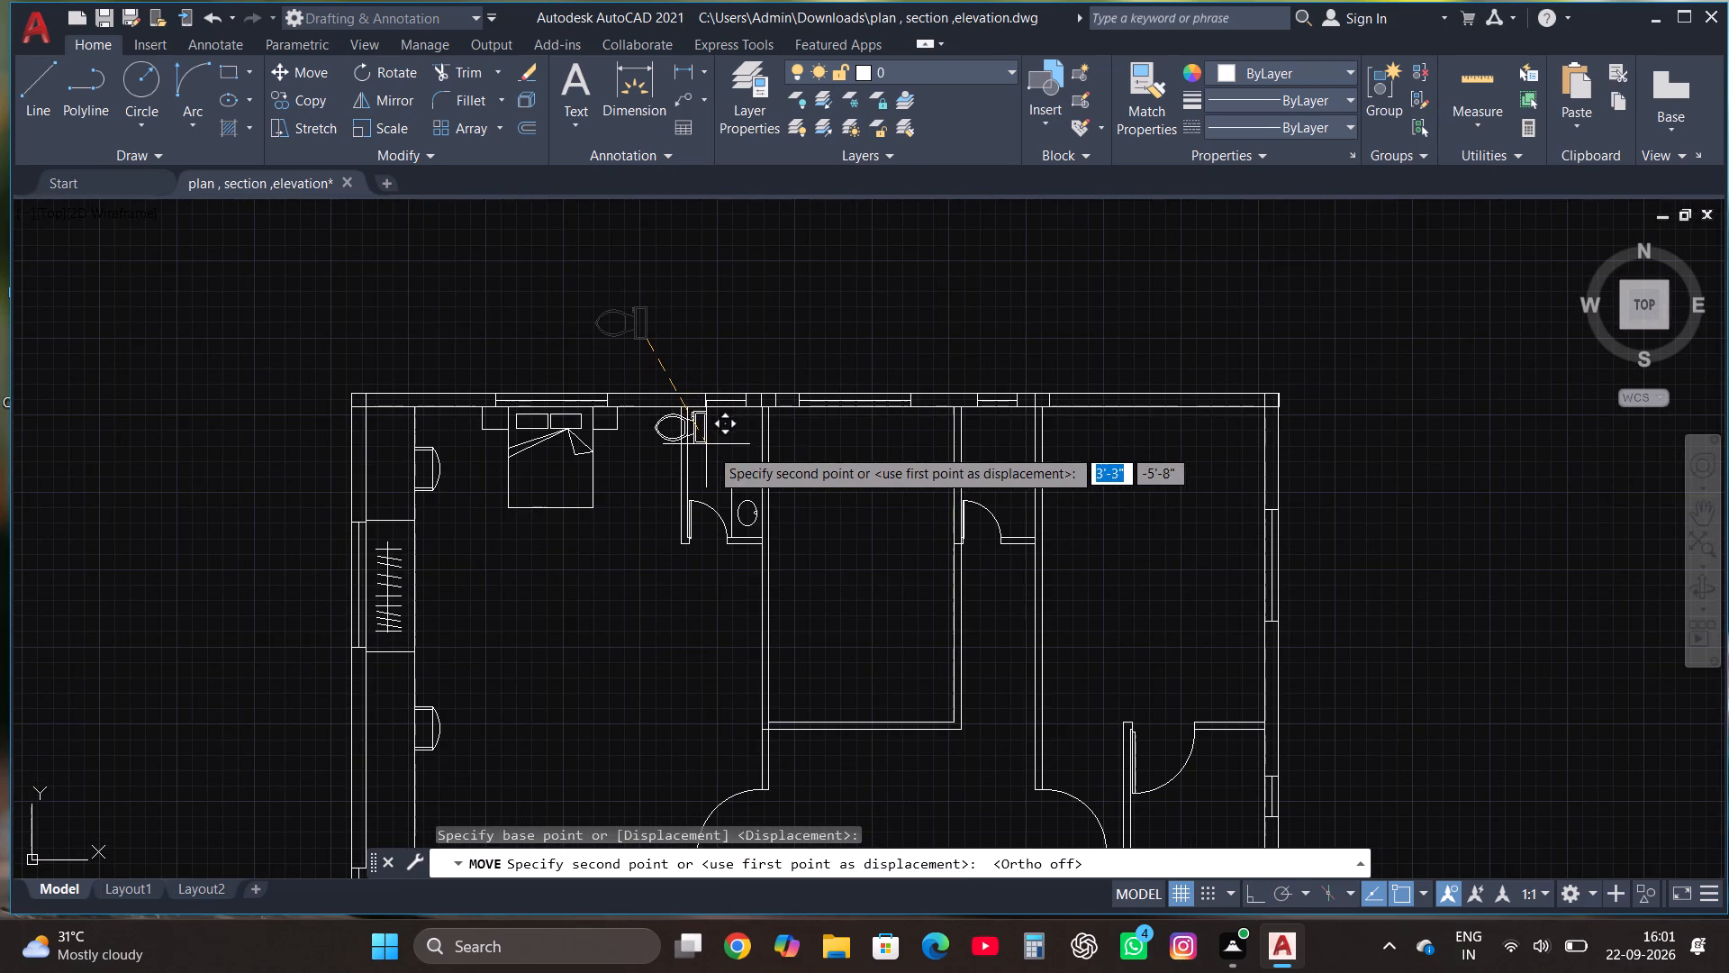
pyautogui.scroll(2, 738, 433)
pyautogui.scroll(1, 783, 490)
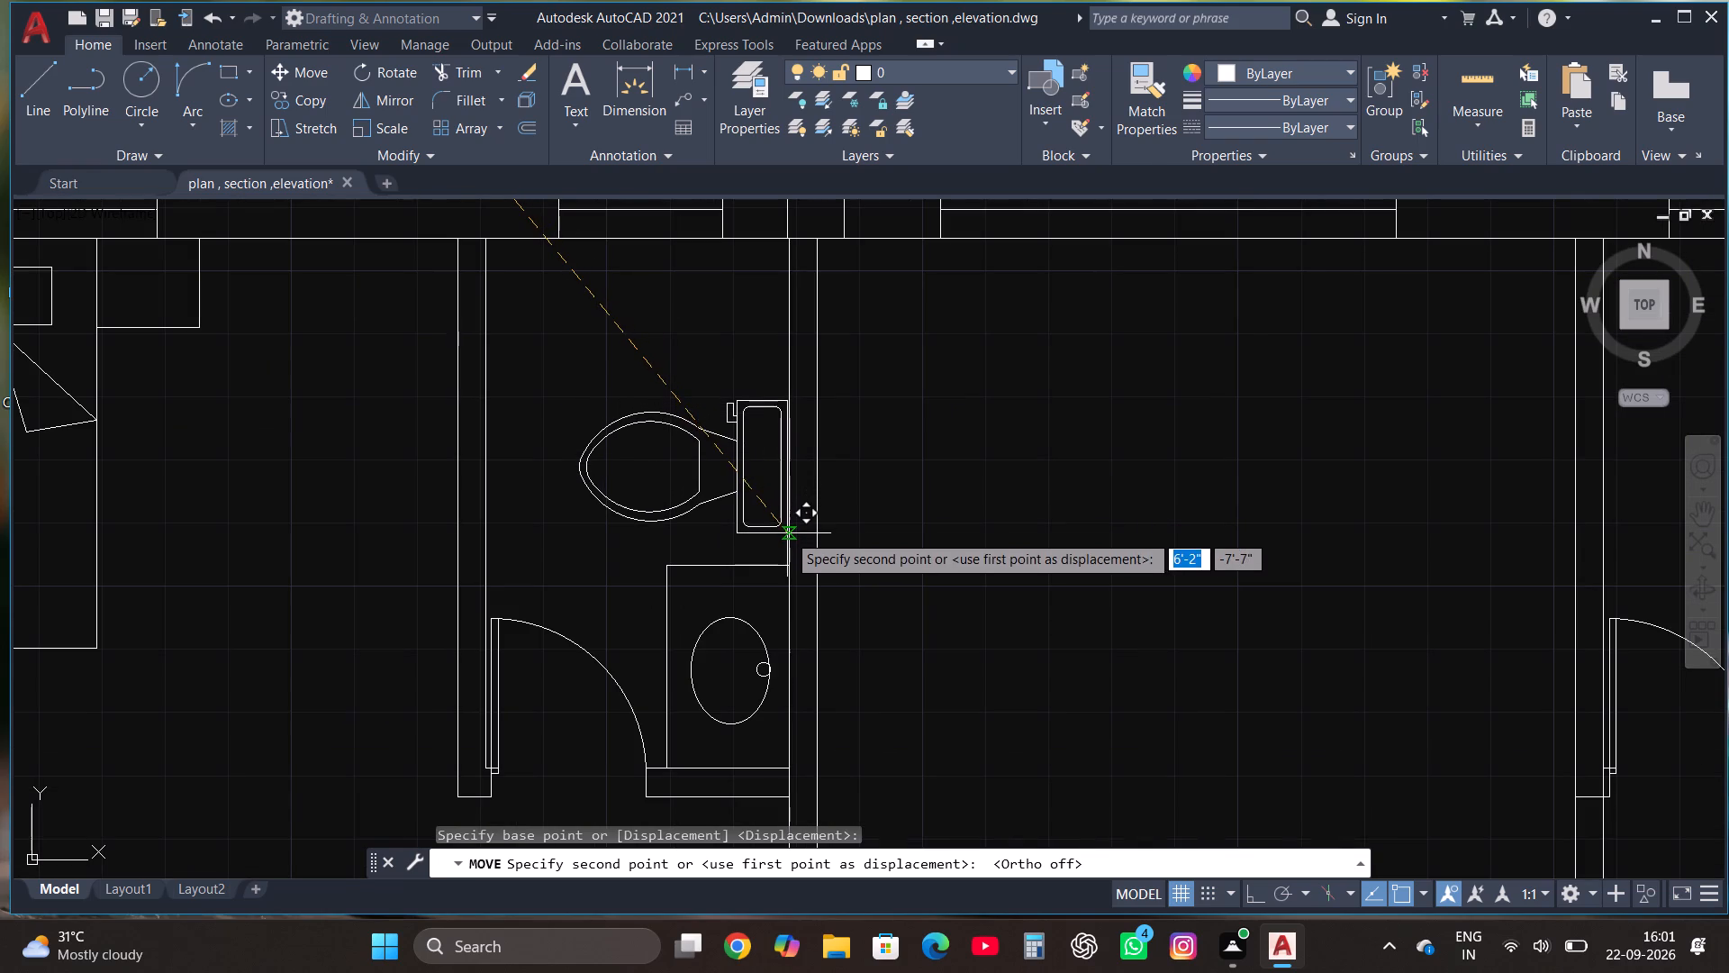
pyautogui.click(786, 538)
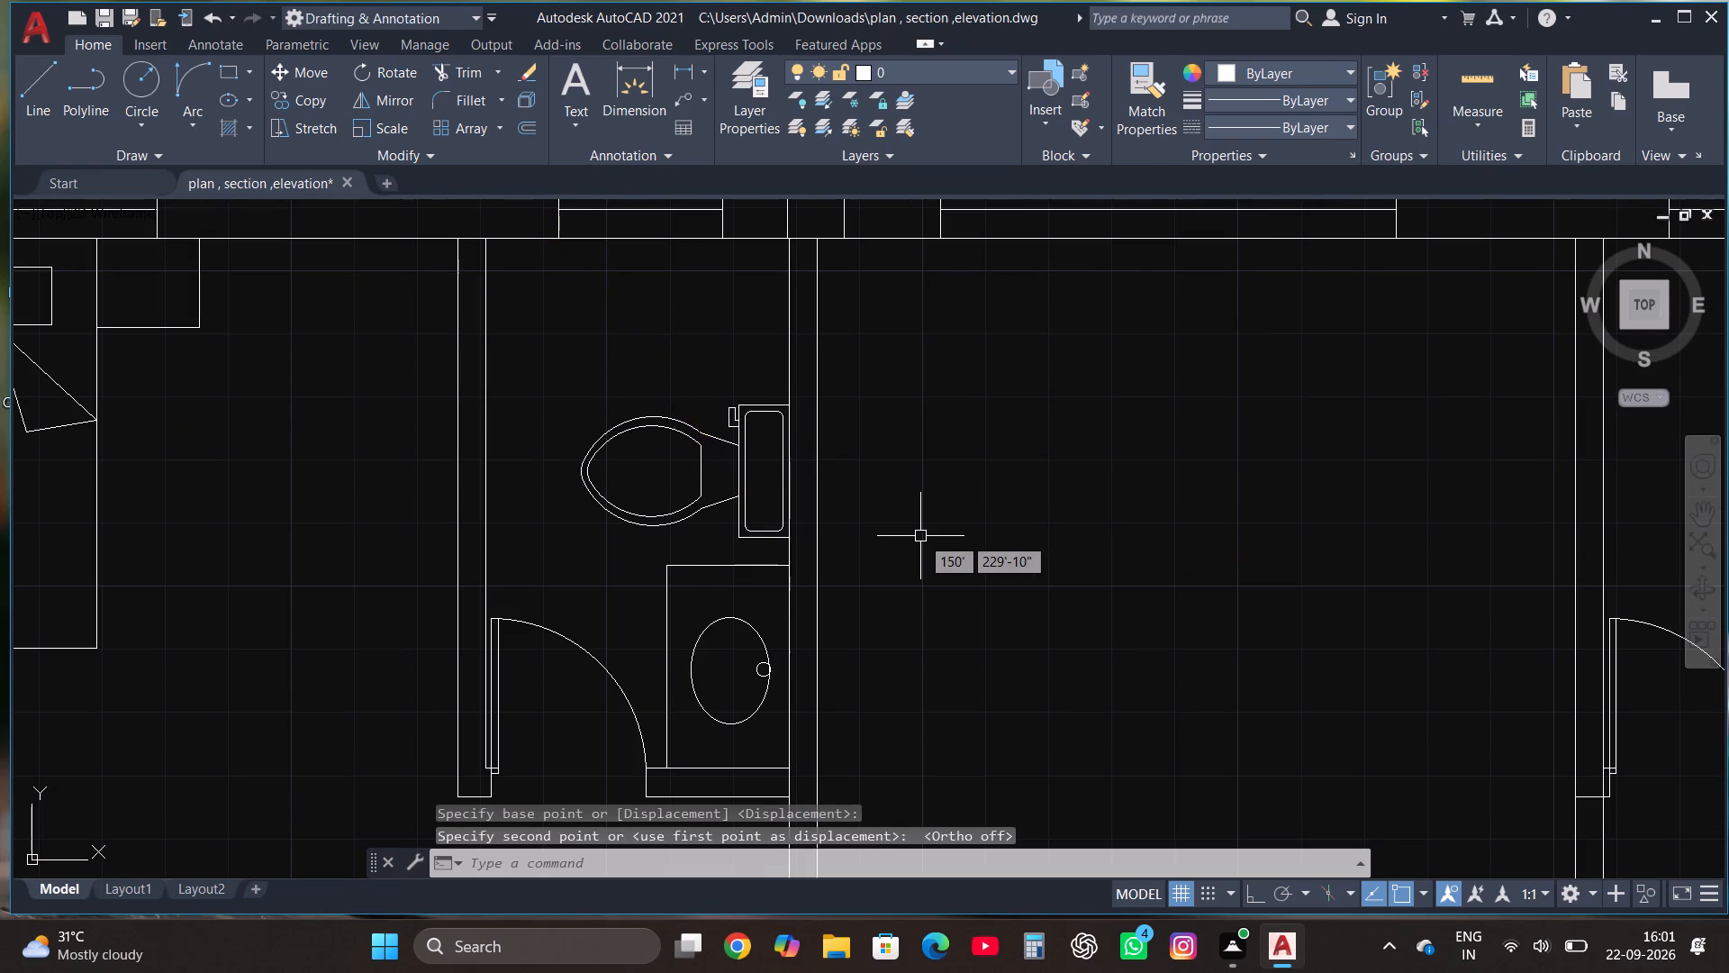
# Draw a horizontal line across the bathroom just above the toilet, and trim its overshoot at the left wall.
pyautogui.click(51, 78)
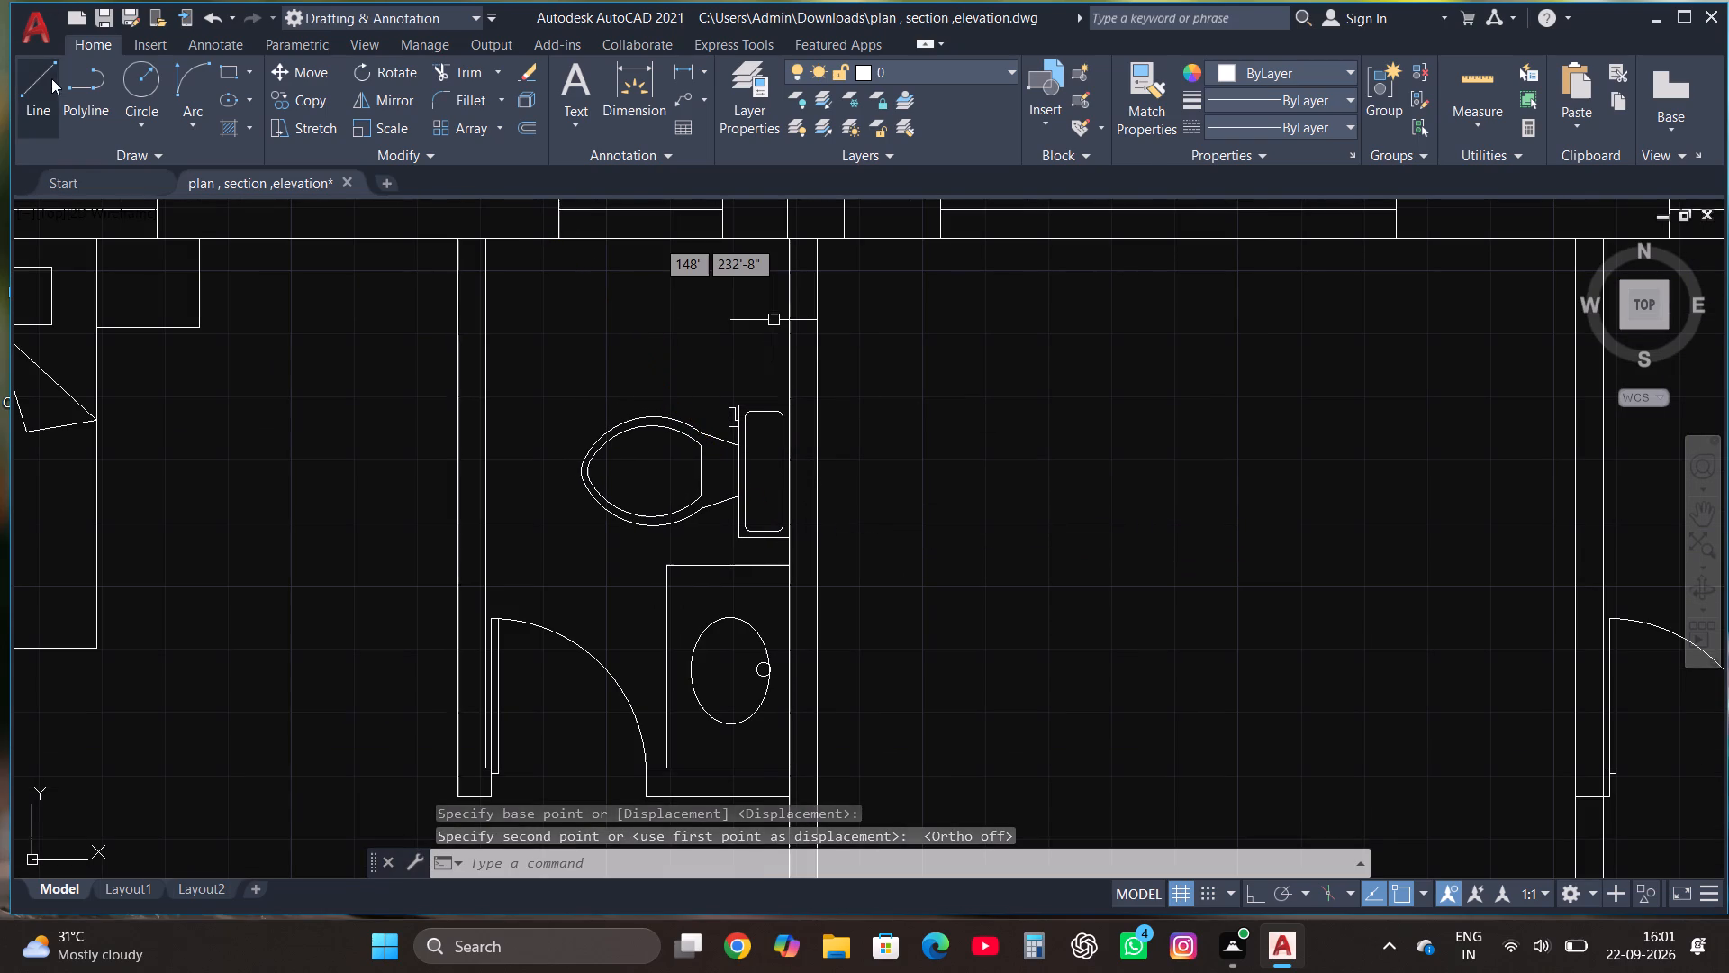
pyautogui.click(791, 386)
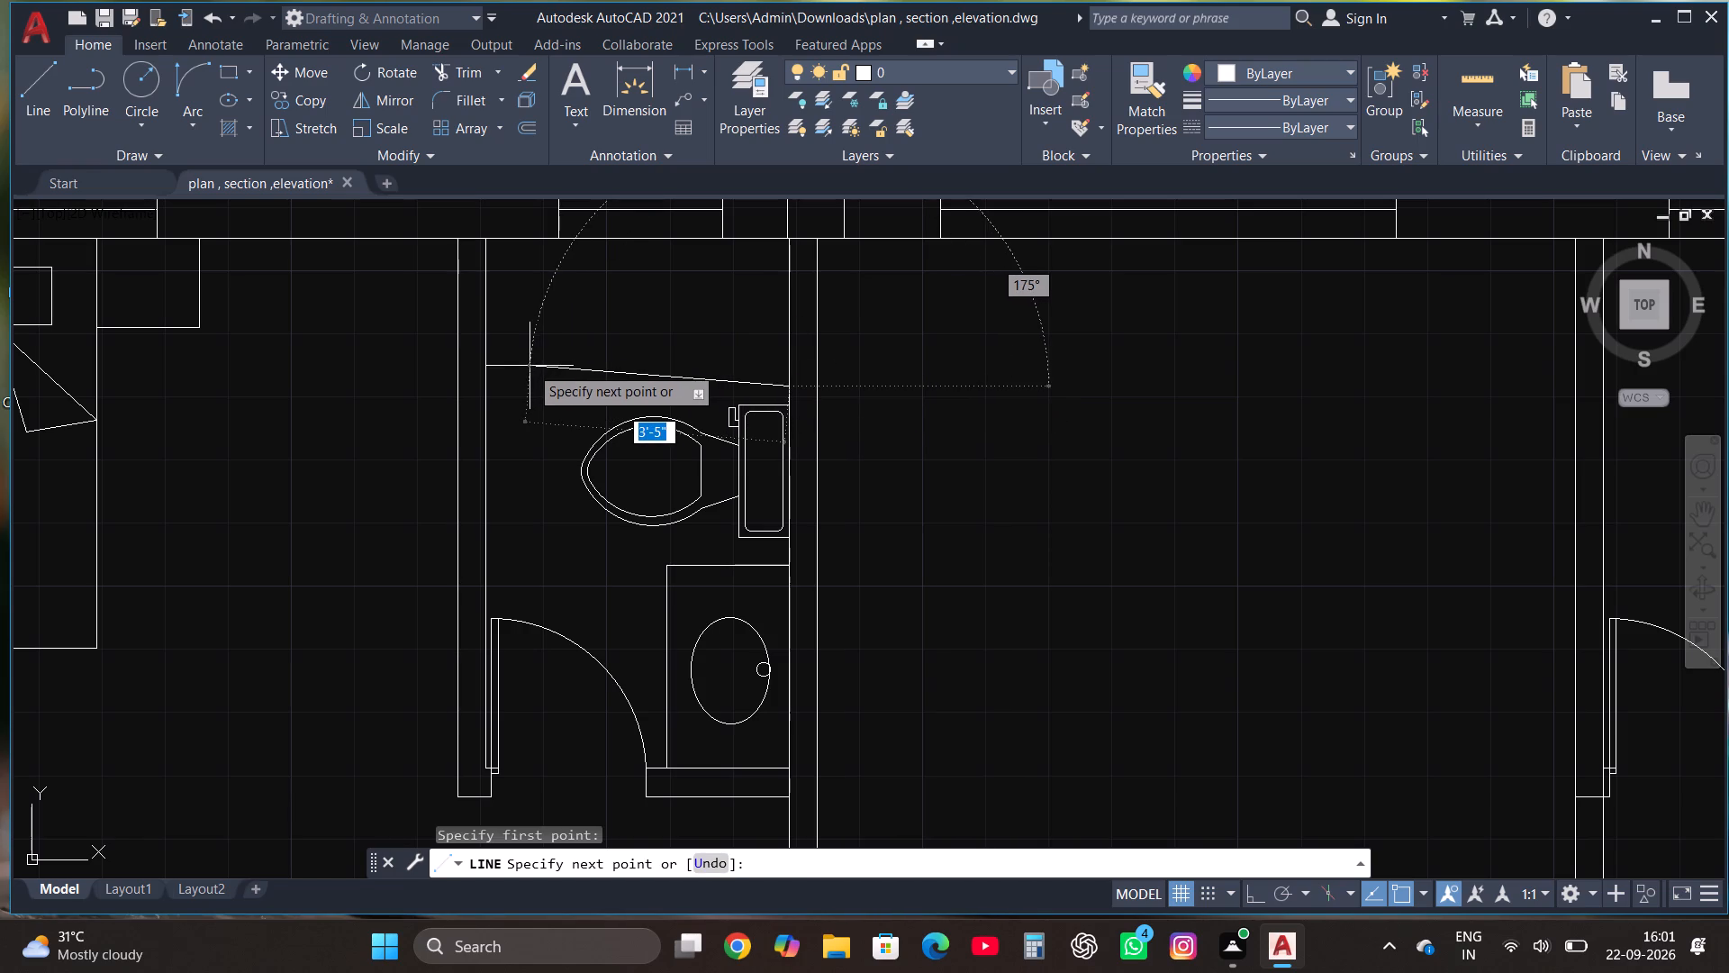
pyautogui.press('F8')
pyautogui.scroll(2, 493, 386)
pyautogui.click(451, 398)
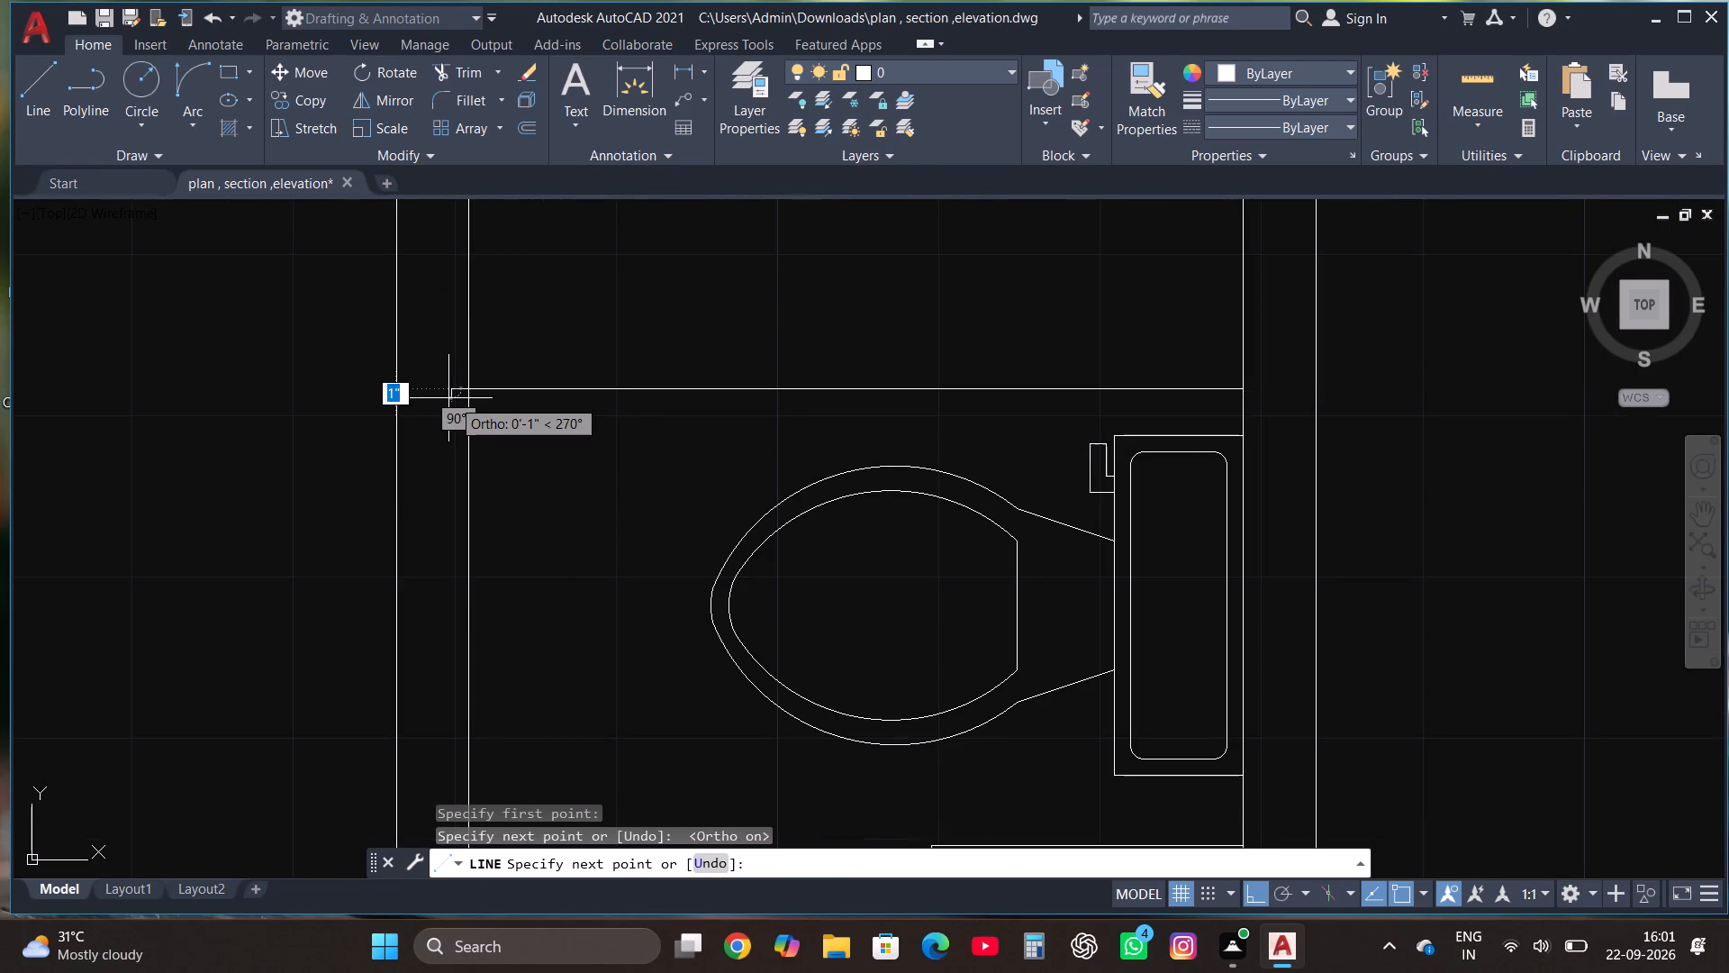
pyautogui.press('Escape')
pyautogui.click(457, 79)
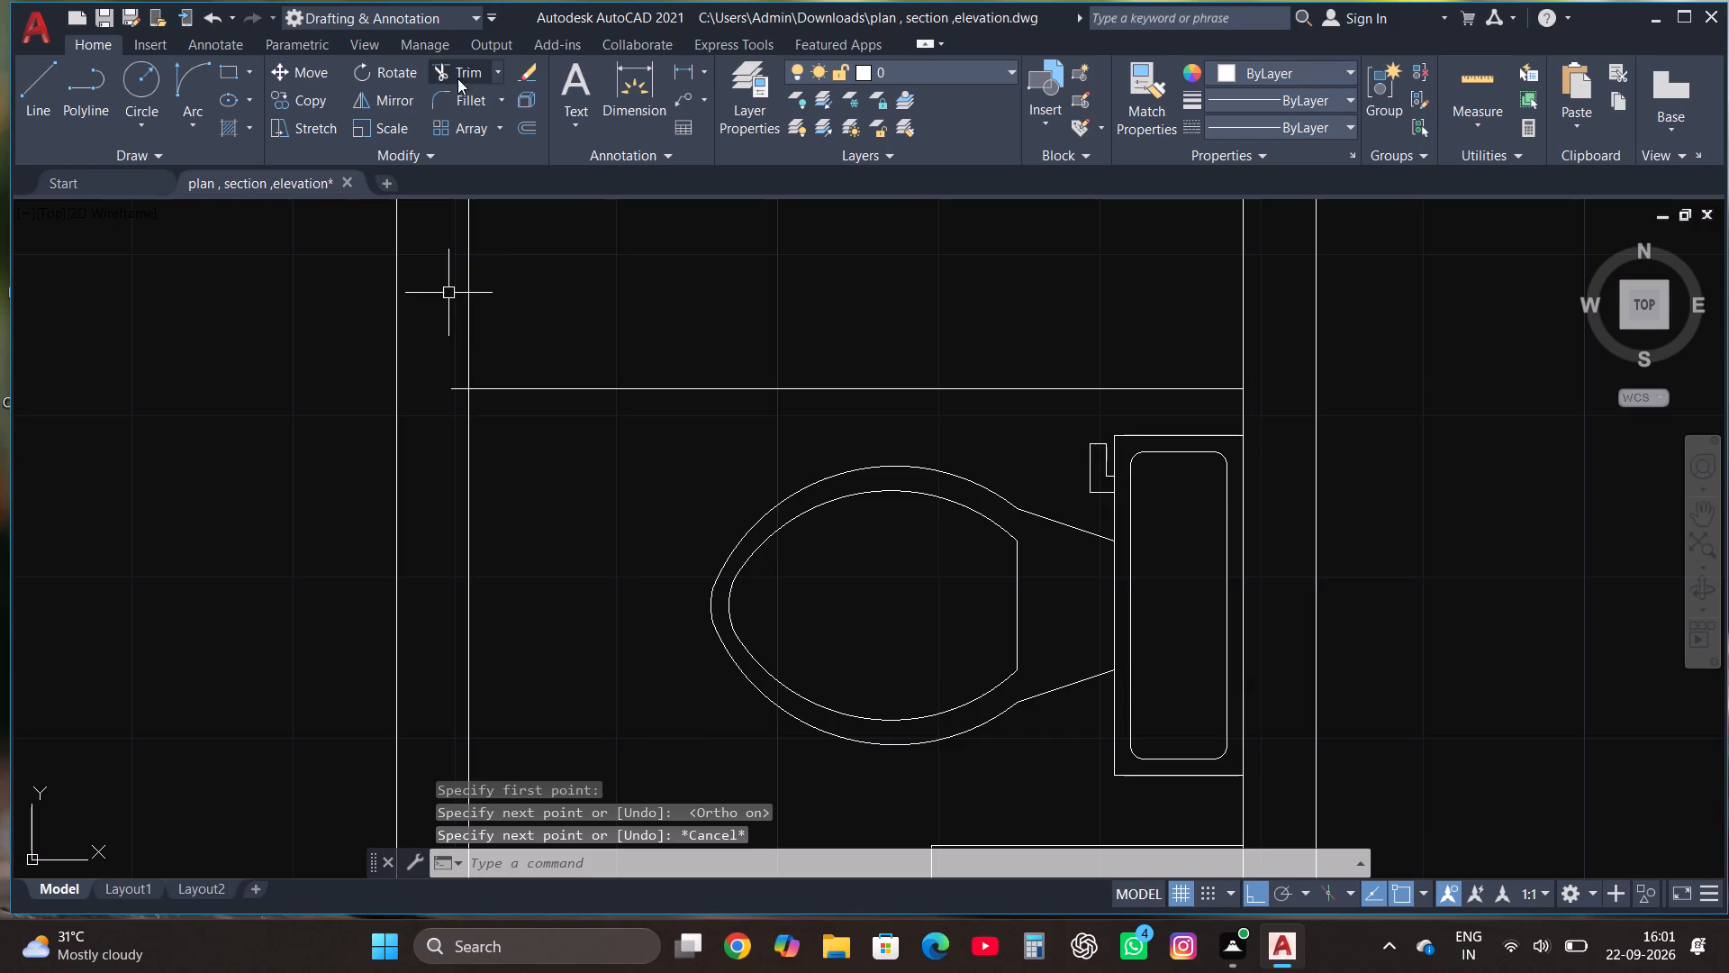
pyautogui.click(463, 390)
pyautogui.press('Escape')
# Move both lines of the upper middle room's bottom wall straight up by about 3'.
pyautogui.scroll(-2, 464, 431)
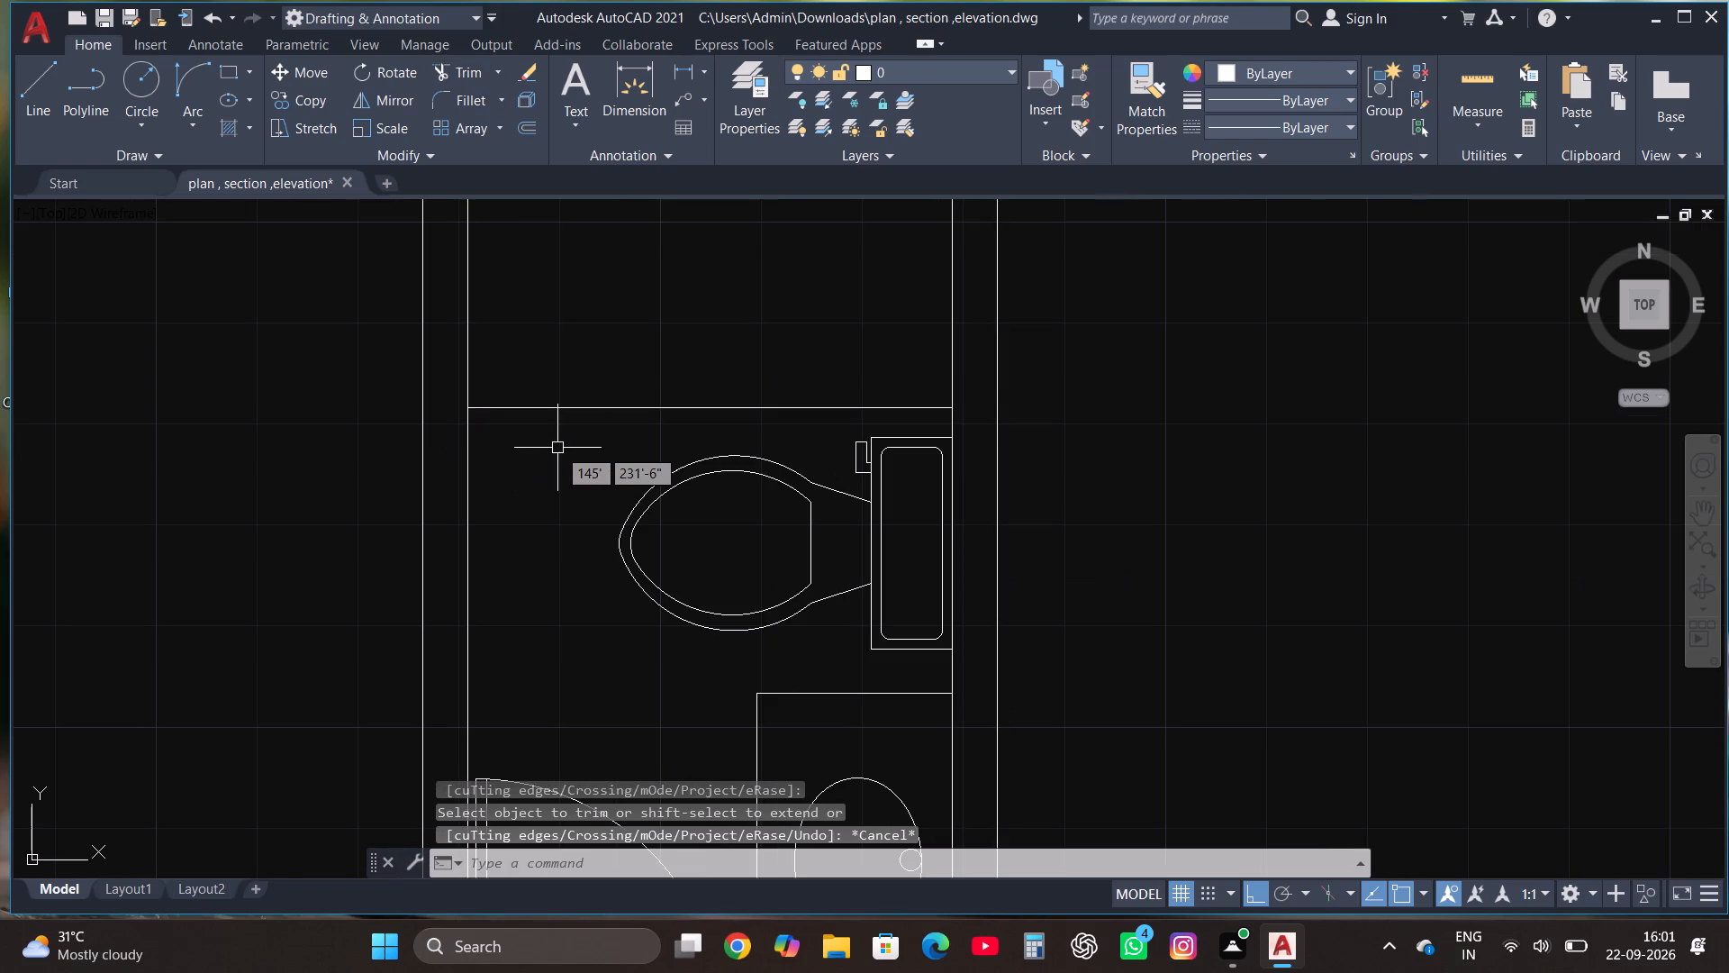
pyautogui.scroll(-3, 561, 454)
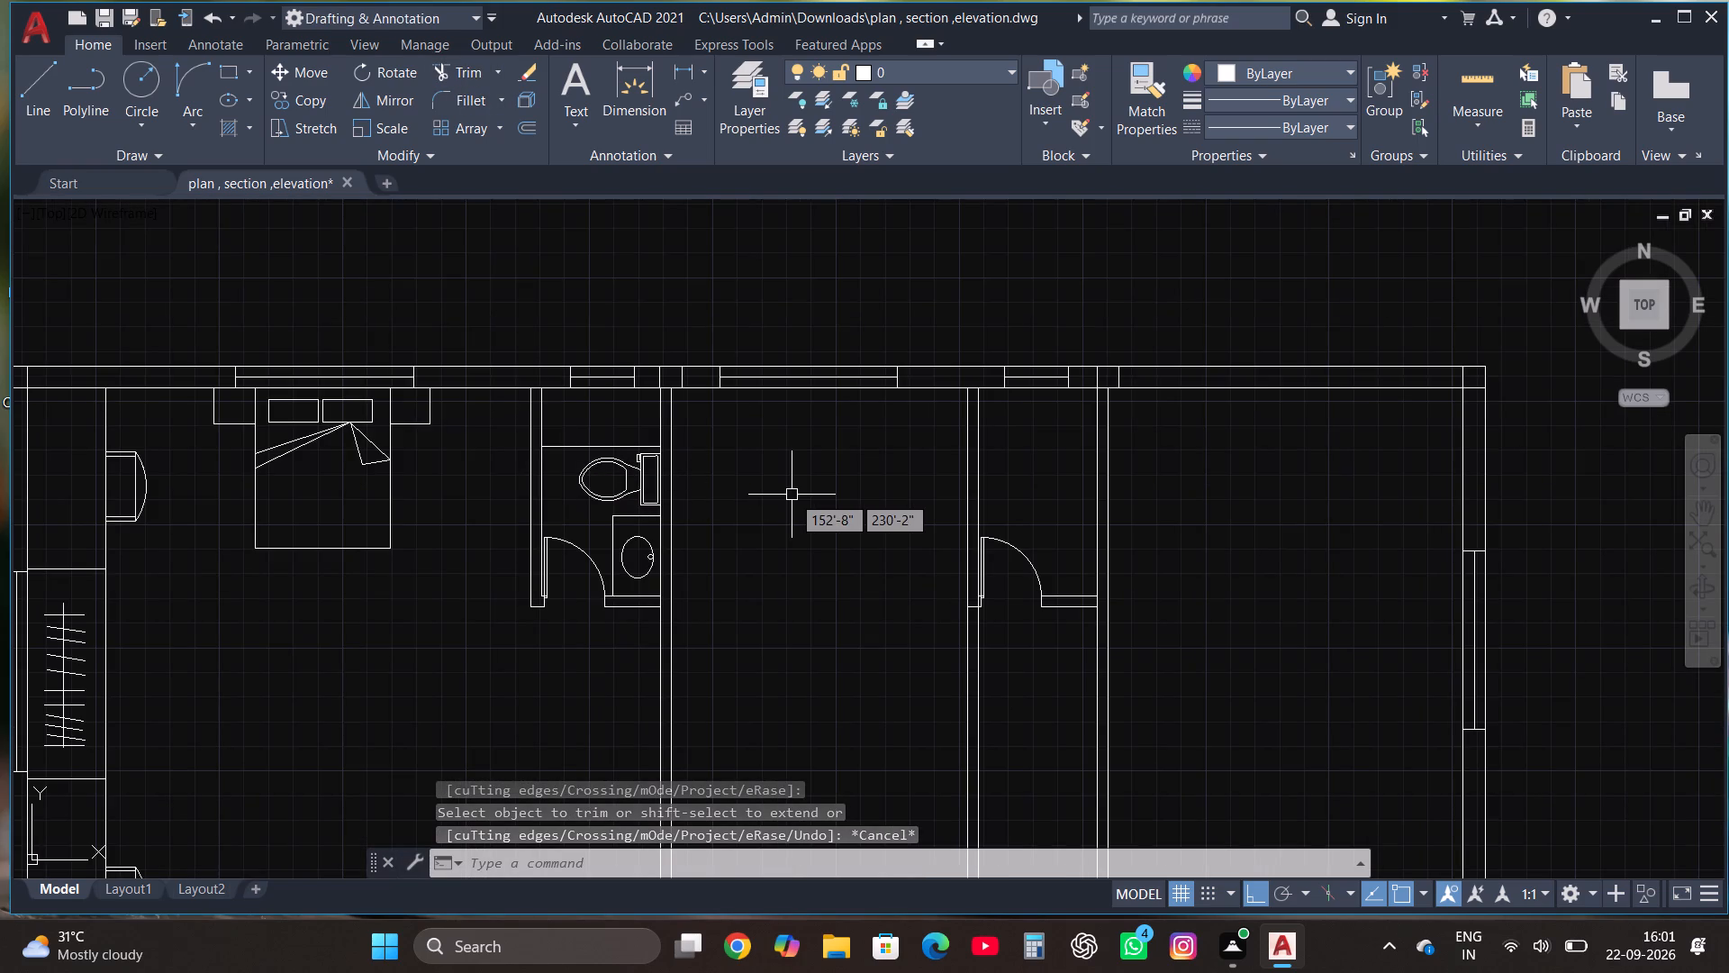
pyautogui.scroll(-2, 840, 421)
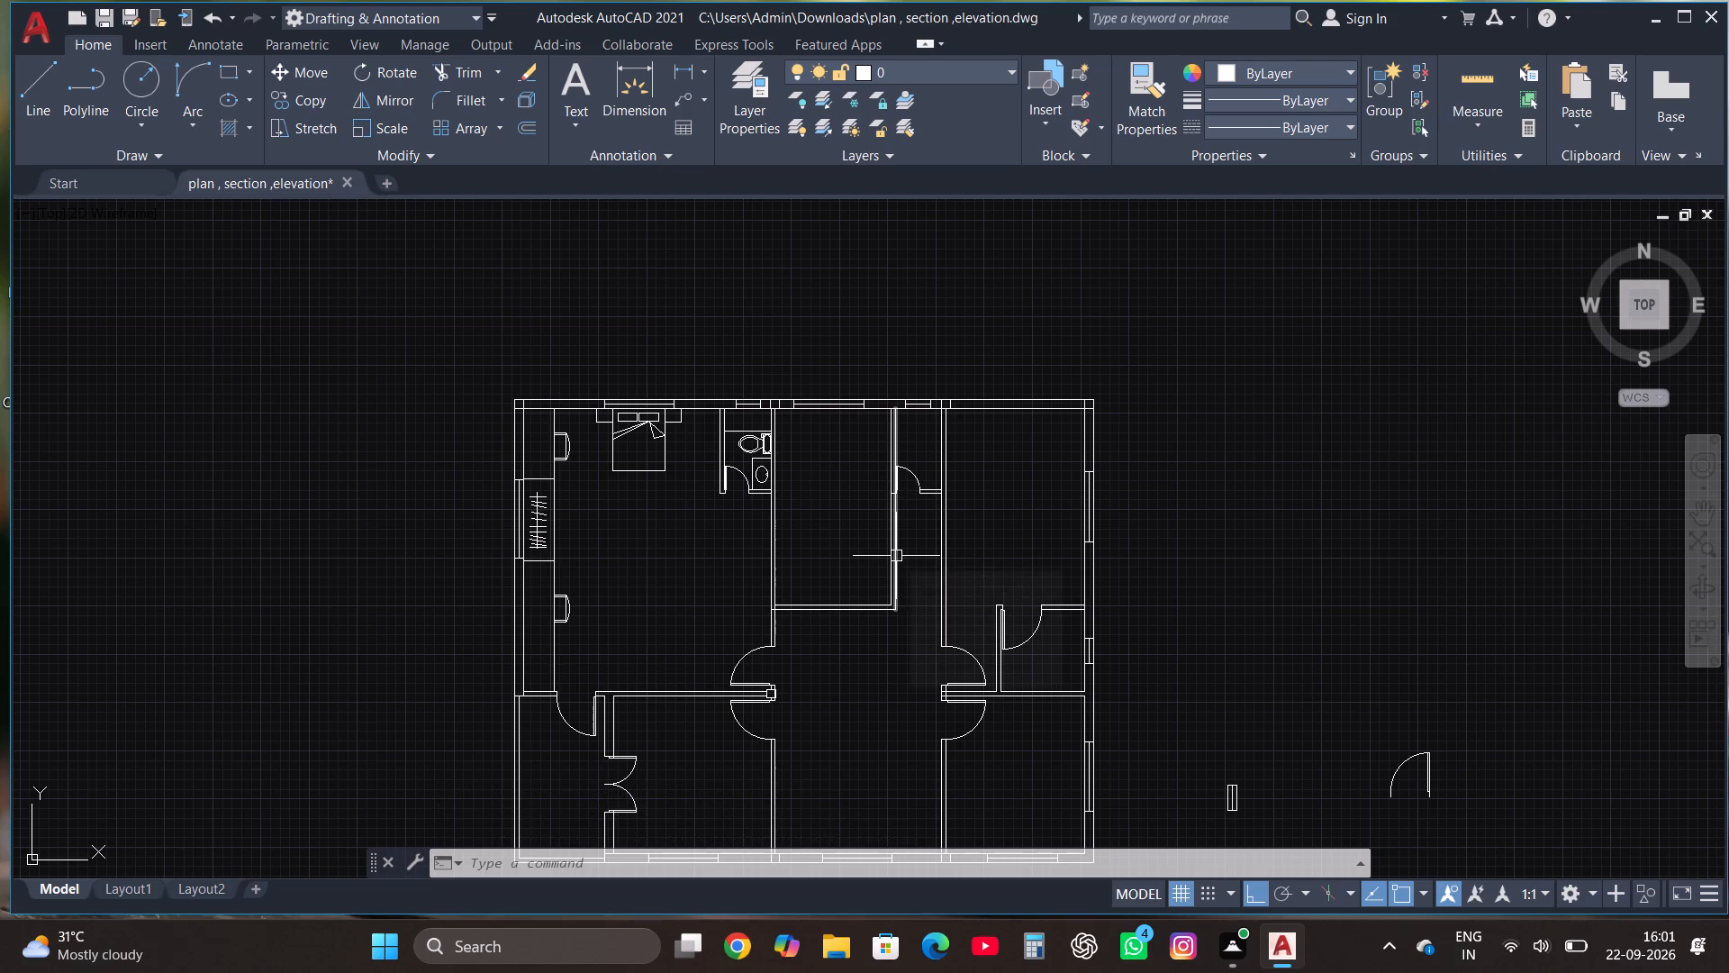
pyautogui.scroll(1, 857, 593)
pyautogui.click(905, 696)
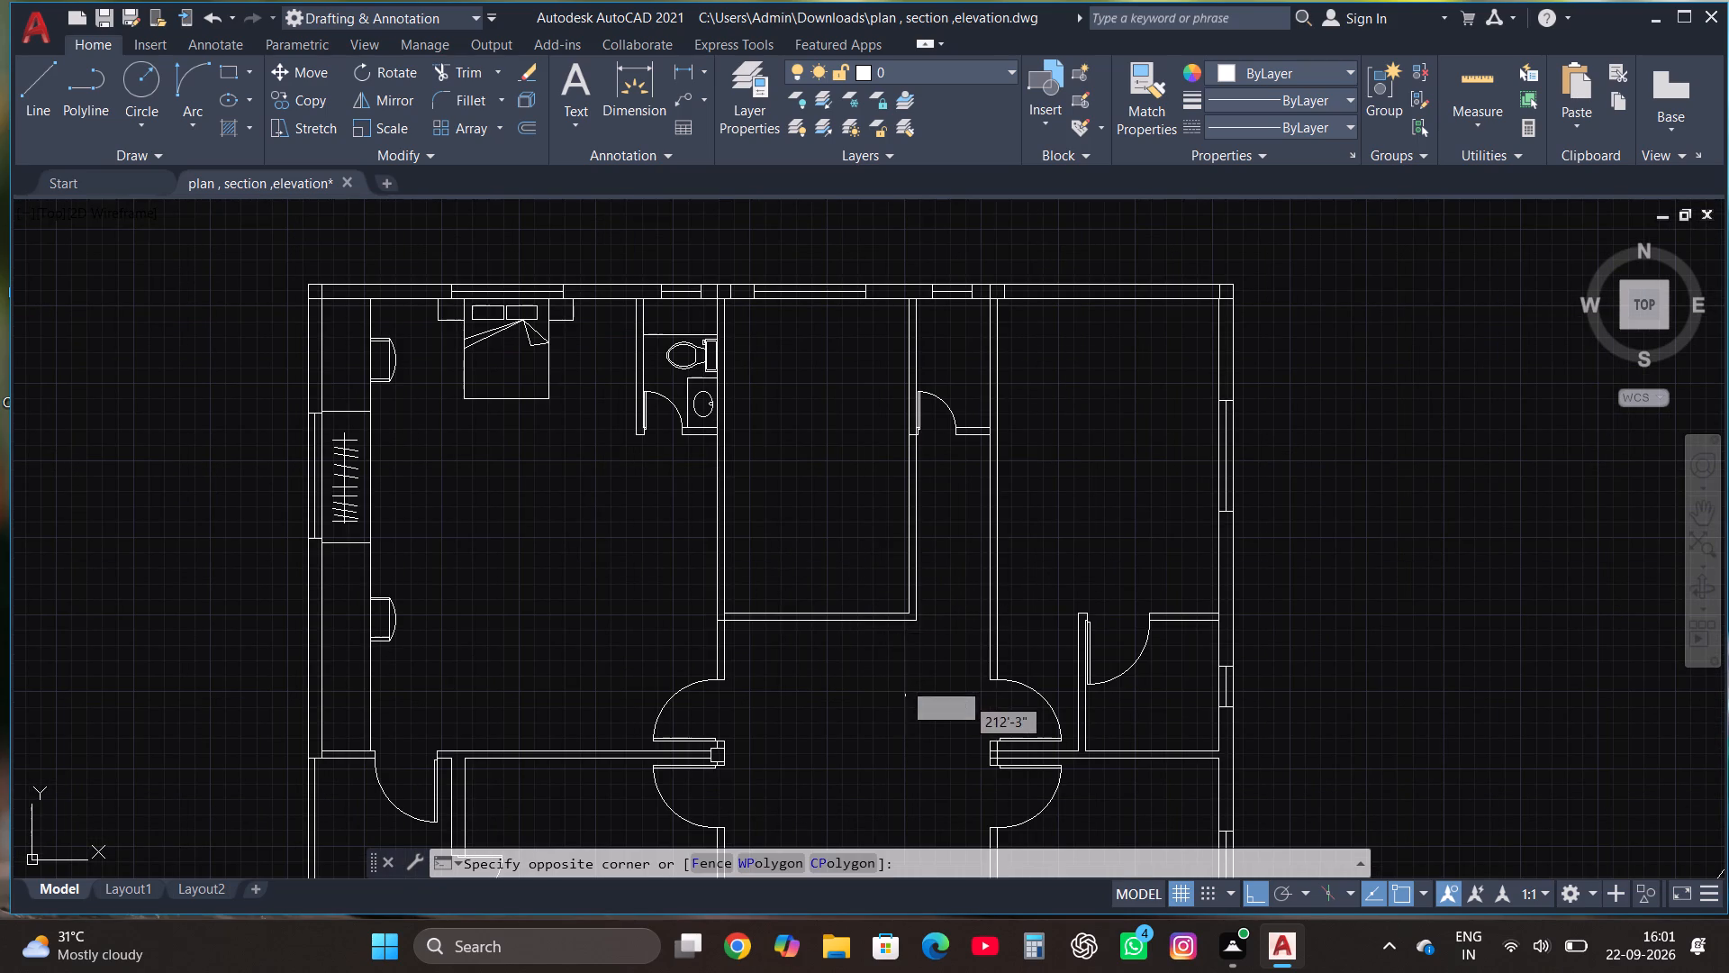
pyautogui.click(860, 583)
pyautogui.scroll(1, 840, 629)
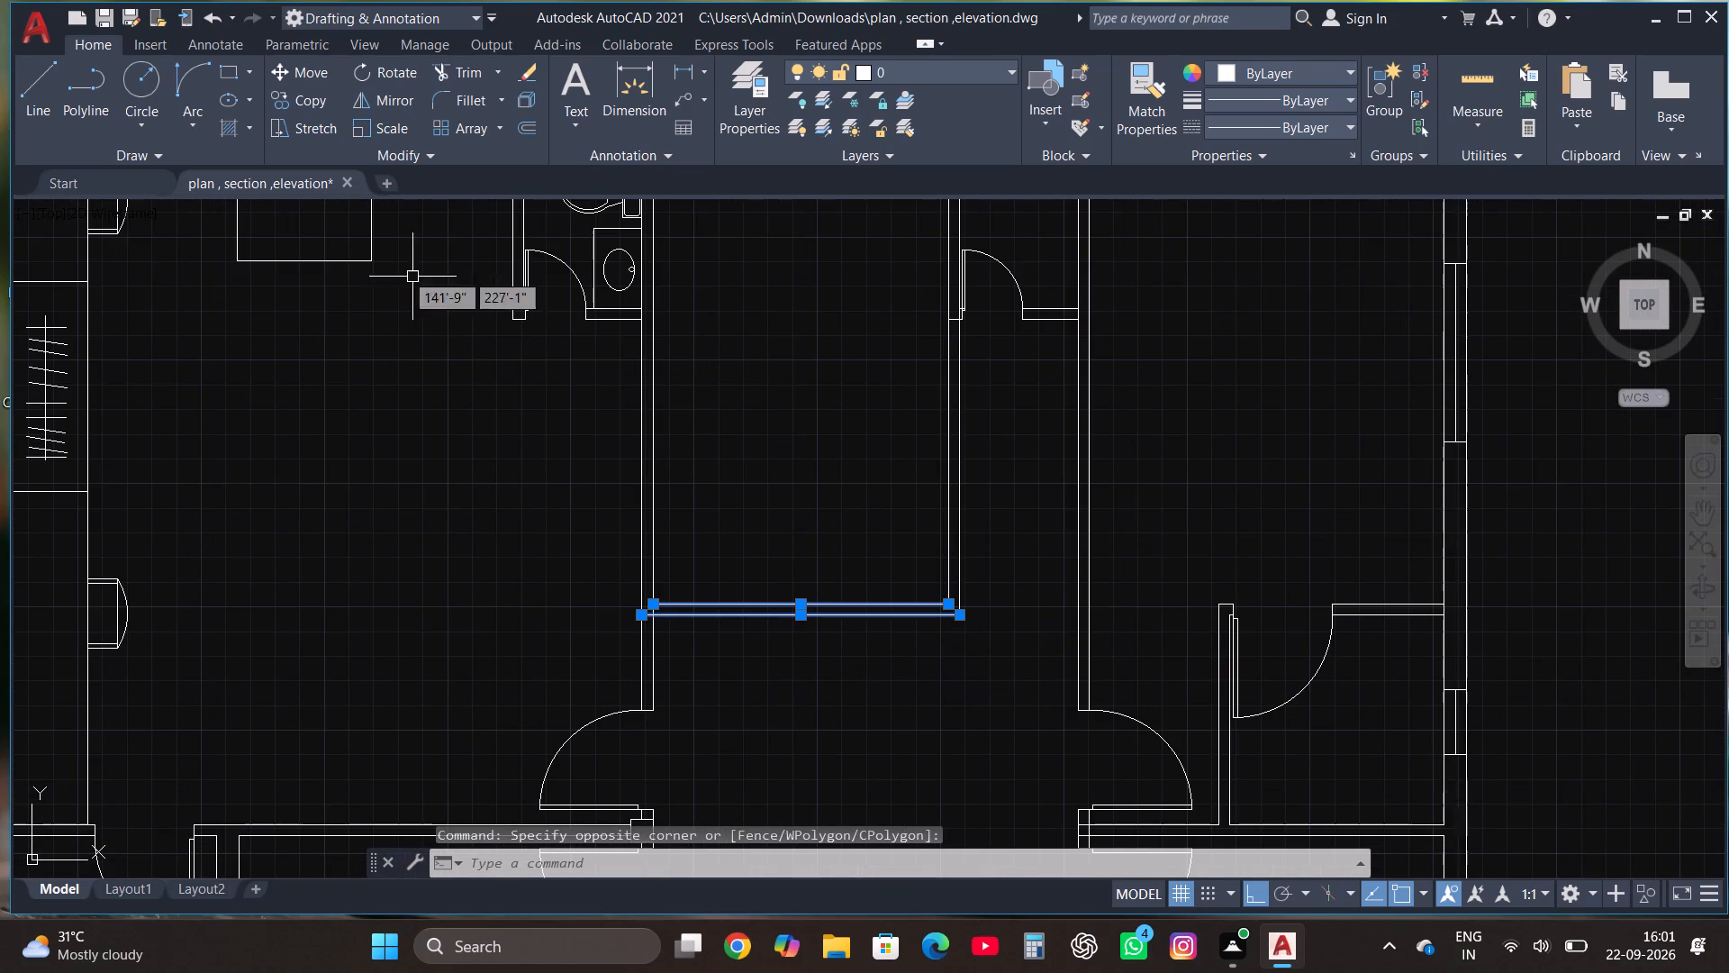
pyautogui.click(305, 69)
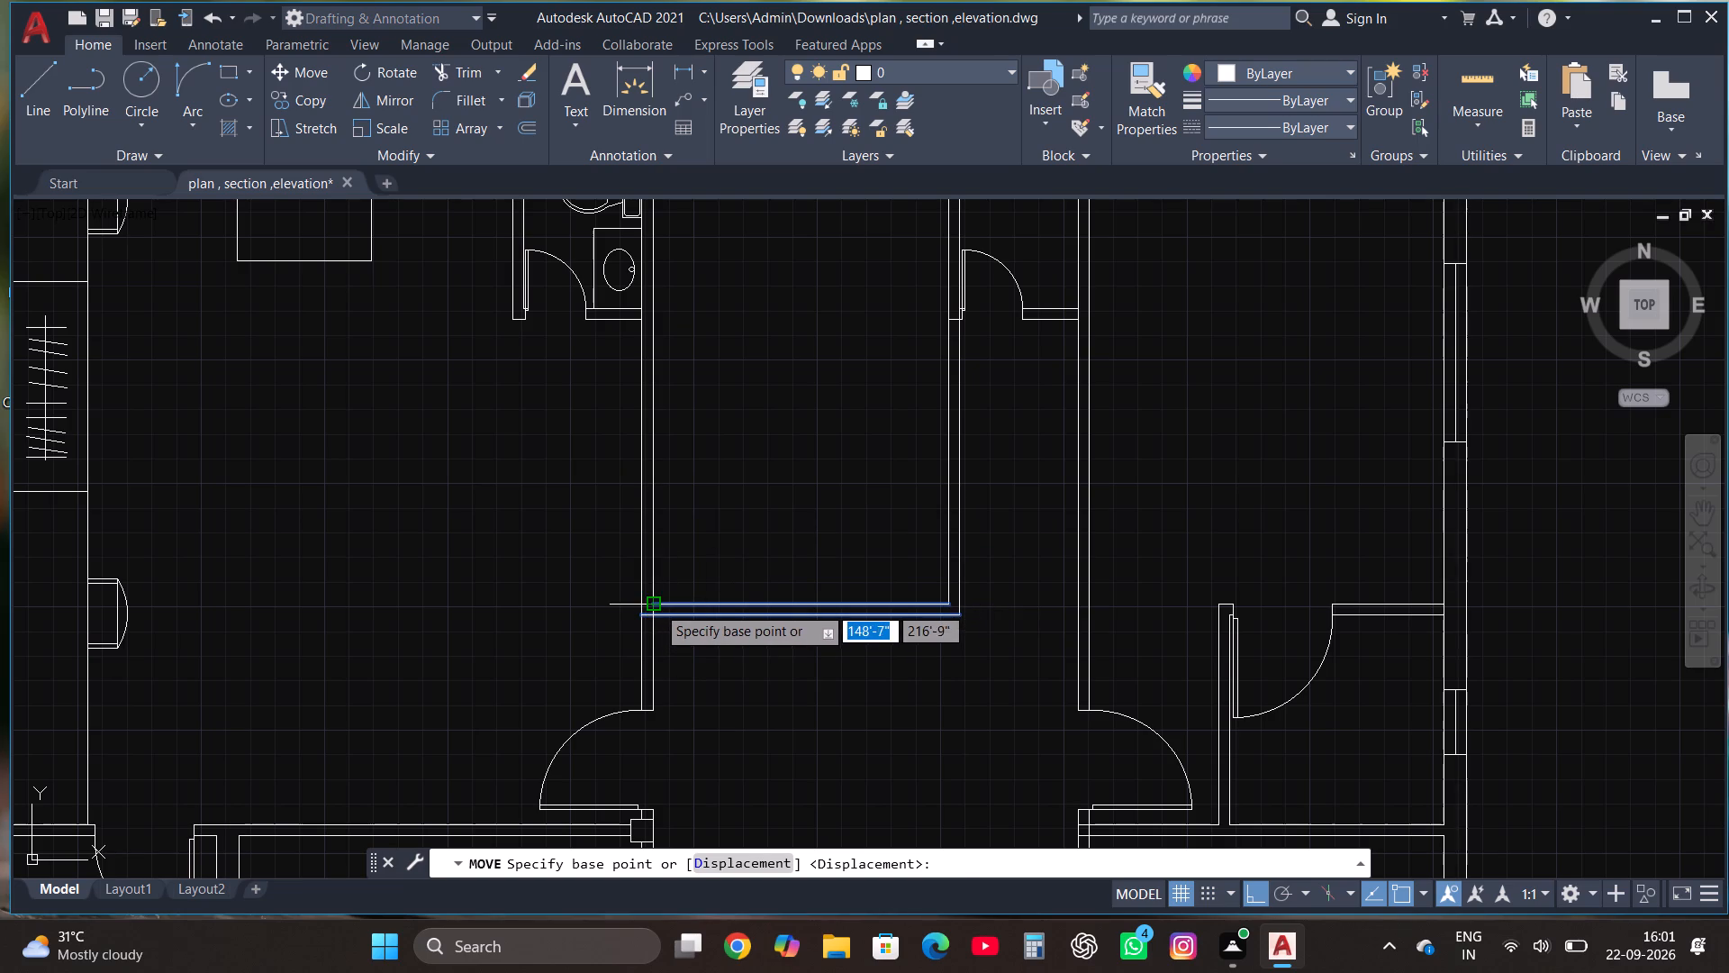
pyautogui.click(657, 605)
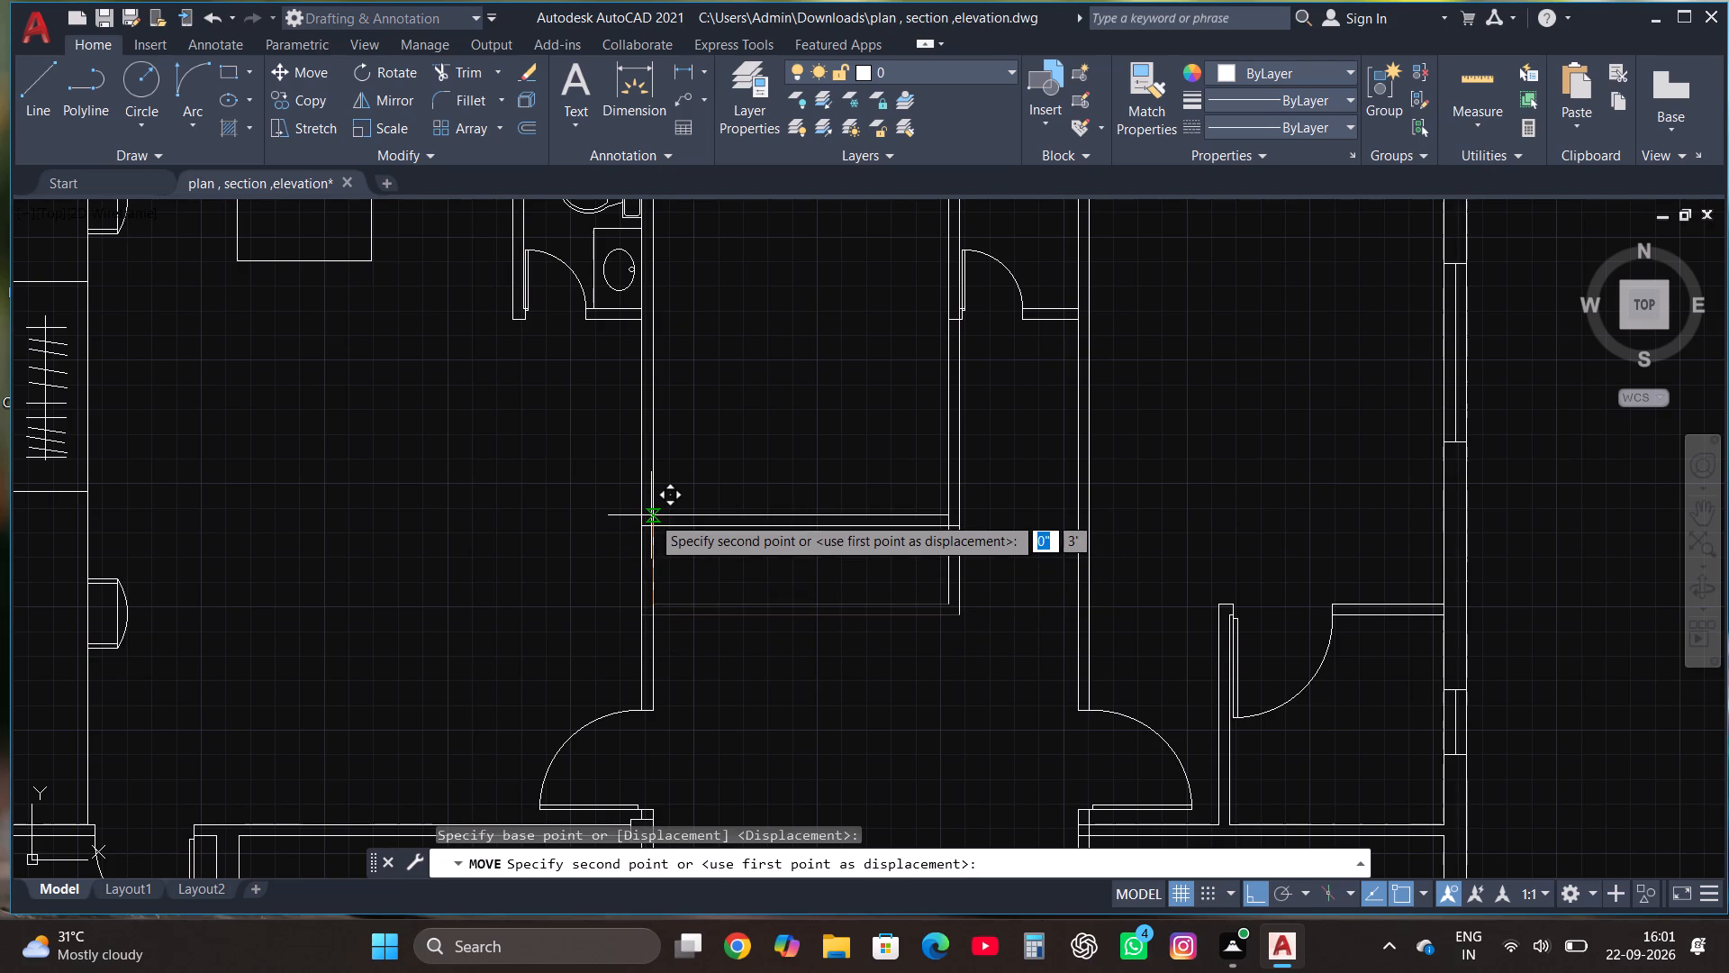
pyautogui.click(651, 515)
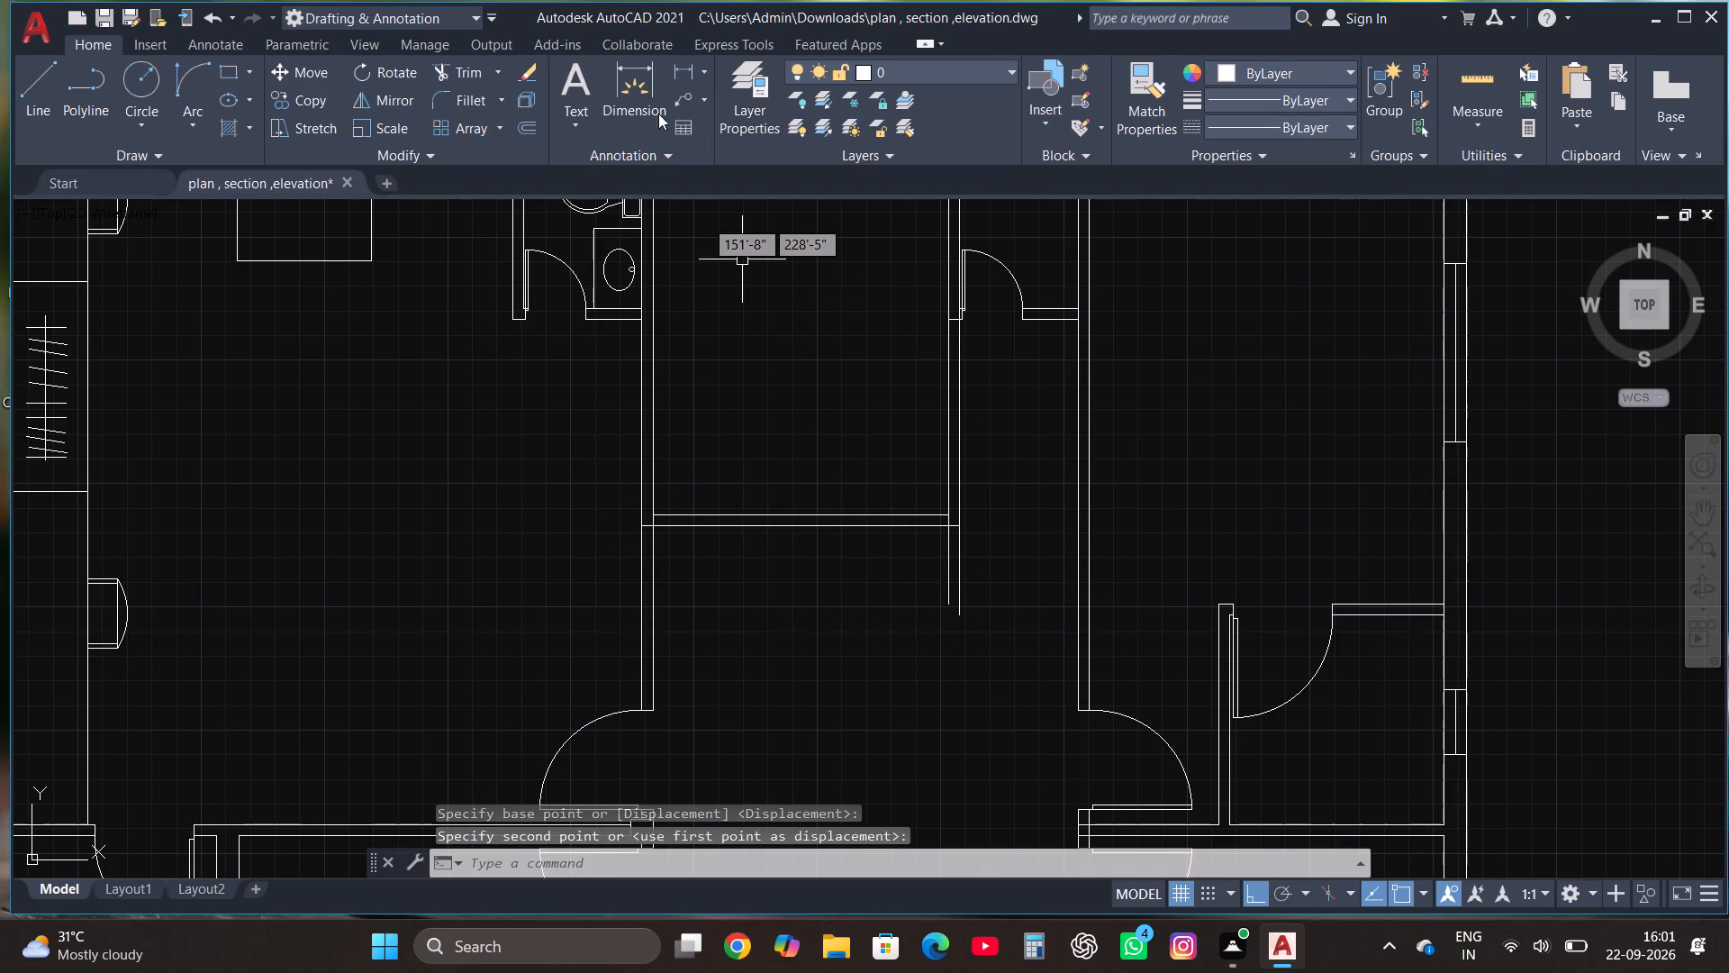
# Trim the side wall's overhang below the moved bottom wall and clean up the overlapping lines at its left and right junctions.
pyautogui.click(484, 72)
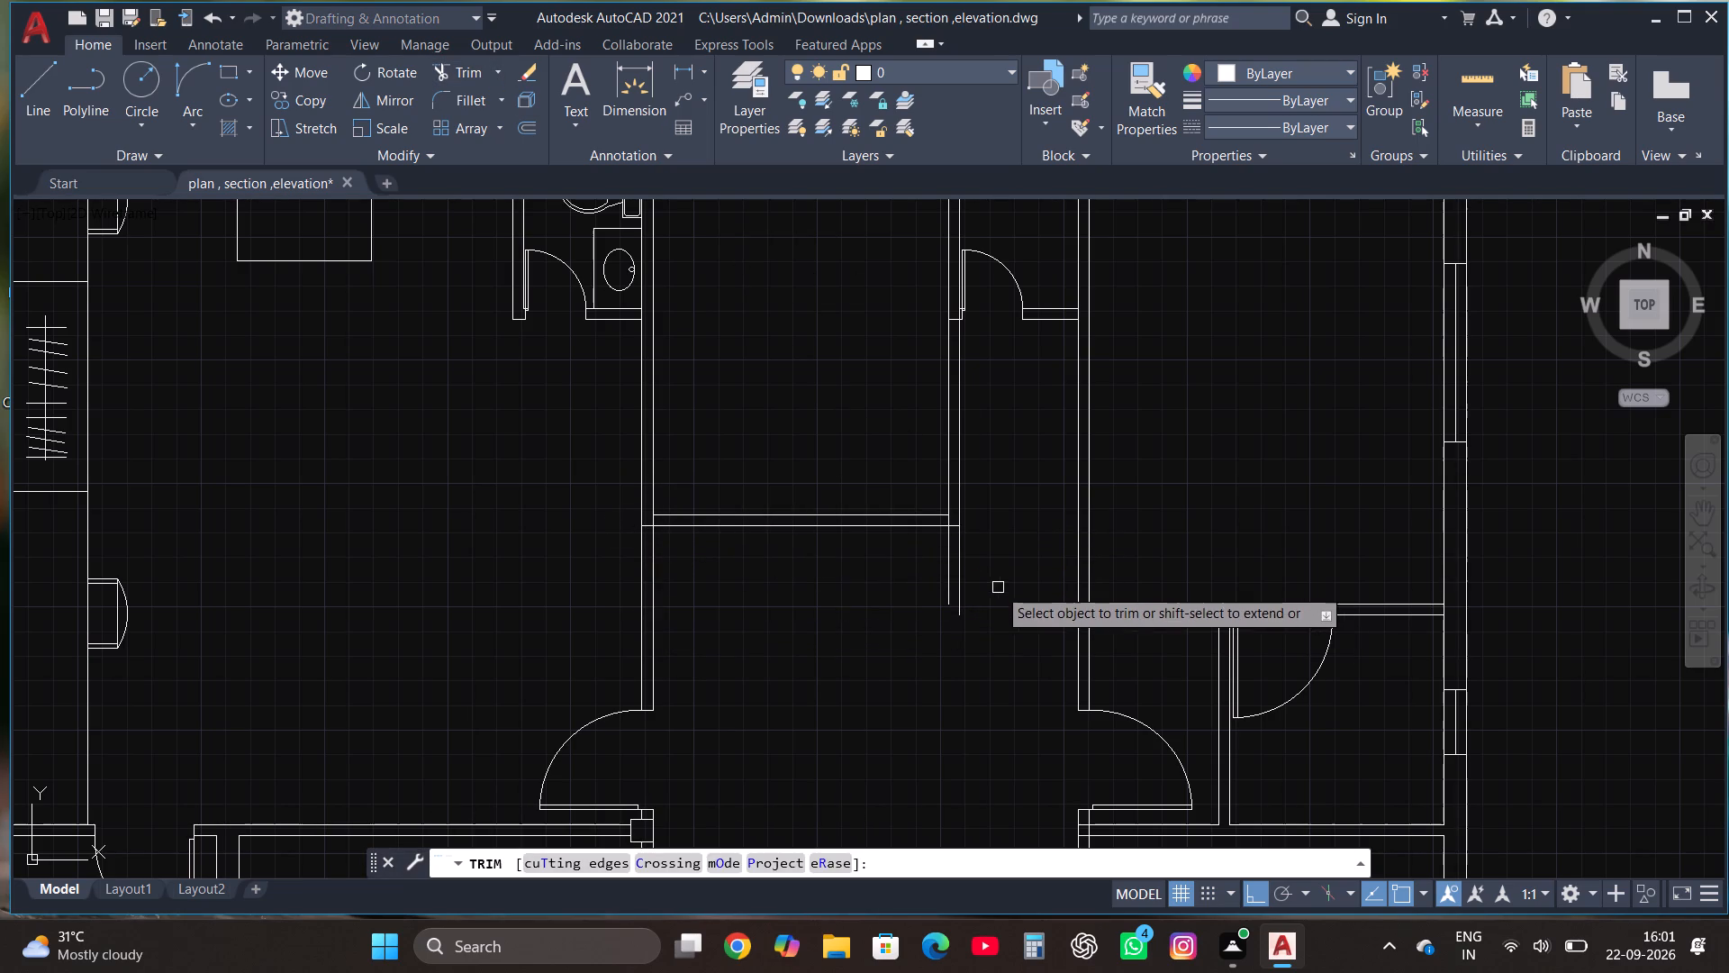
pyautogui.click(998, 587)
pyautogui.click(936, 574)
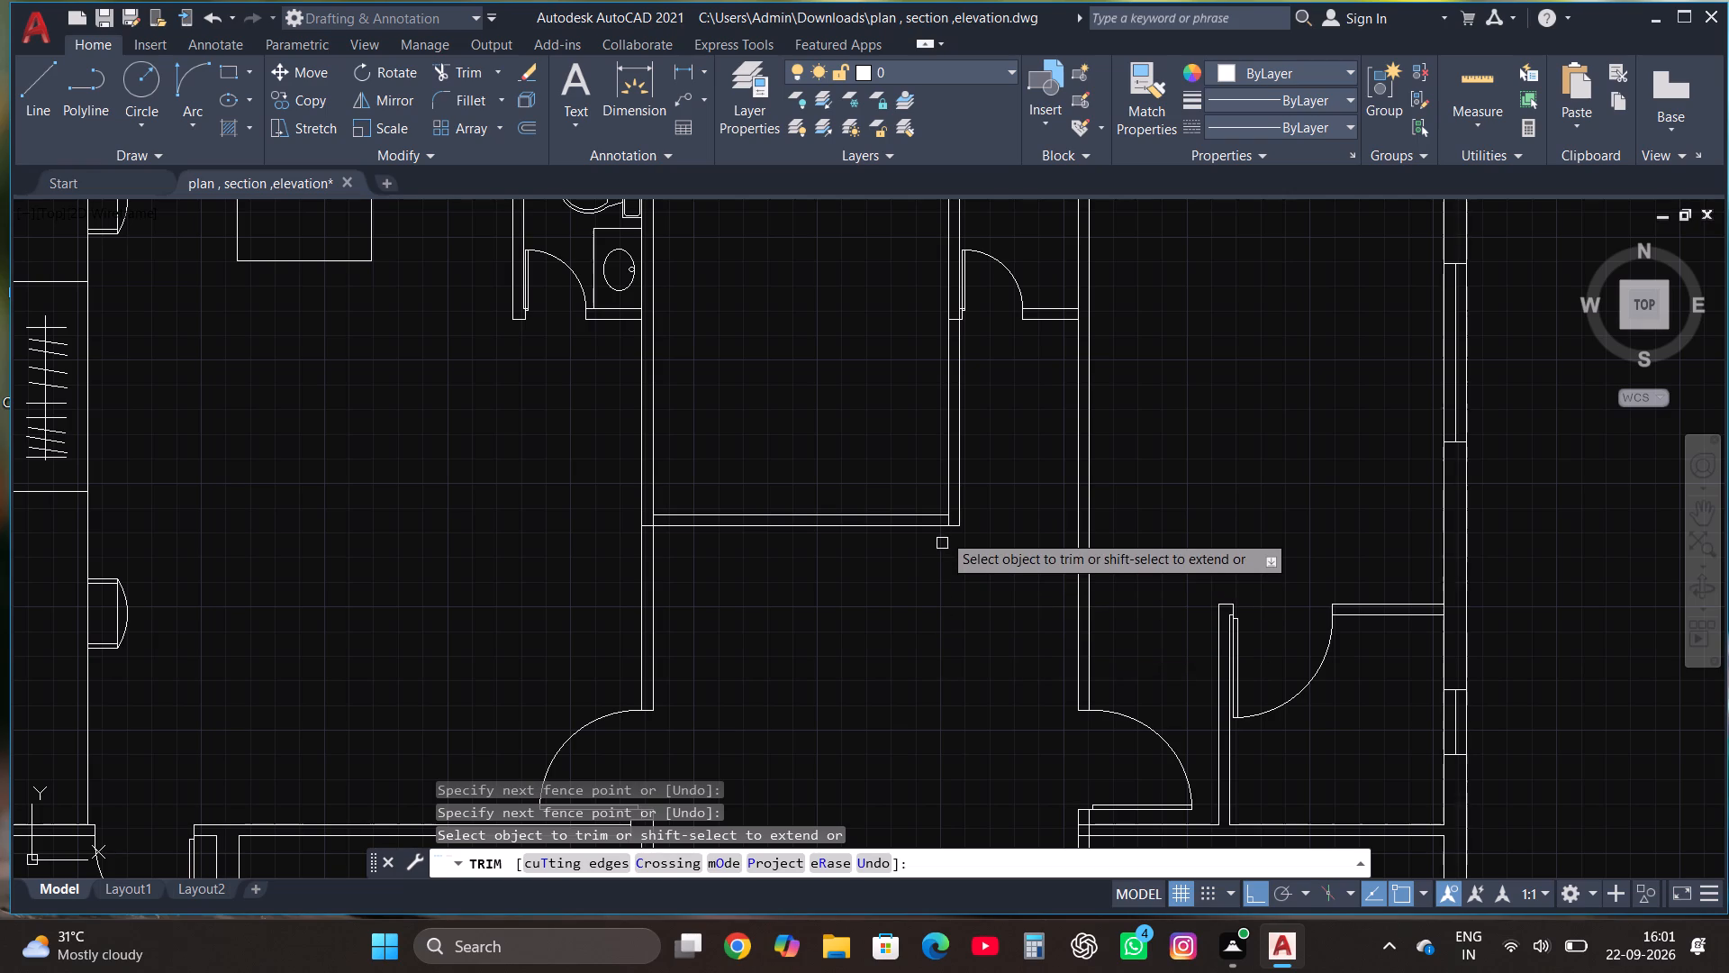
pyautogui.scroll(1, 946, 518)
pyautogui.click(950, 523)
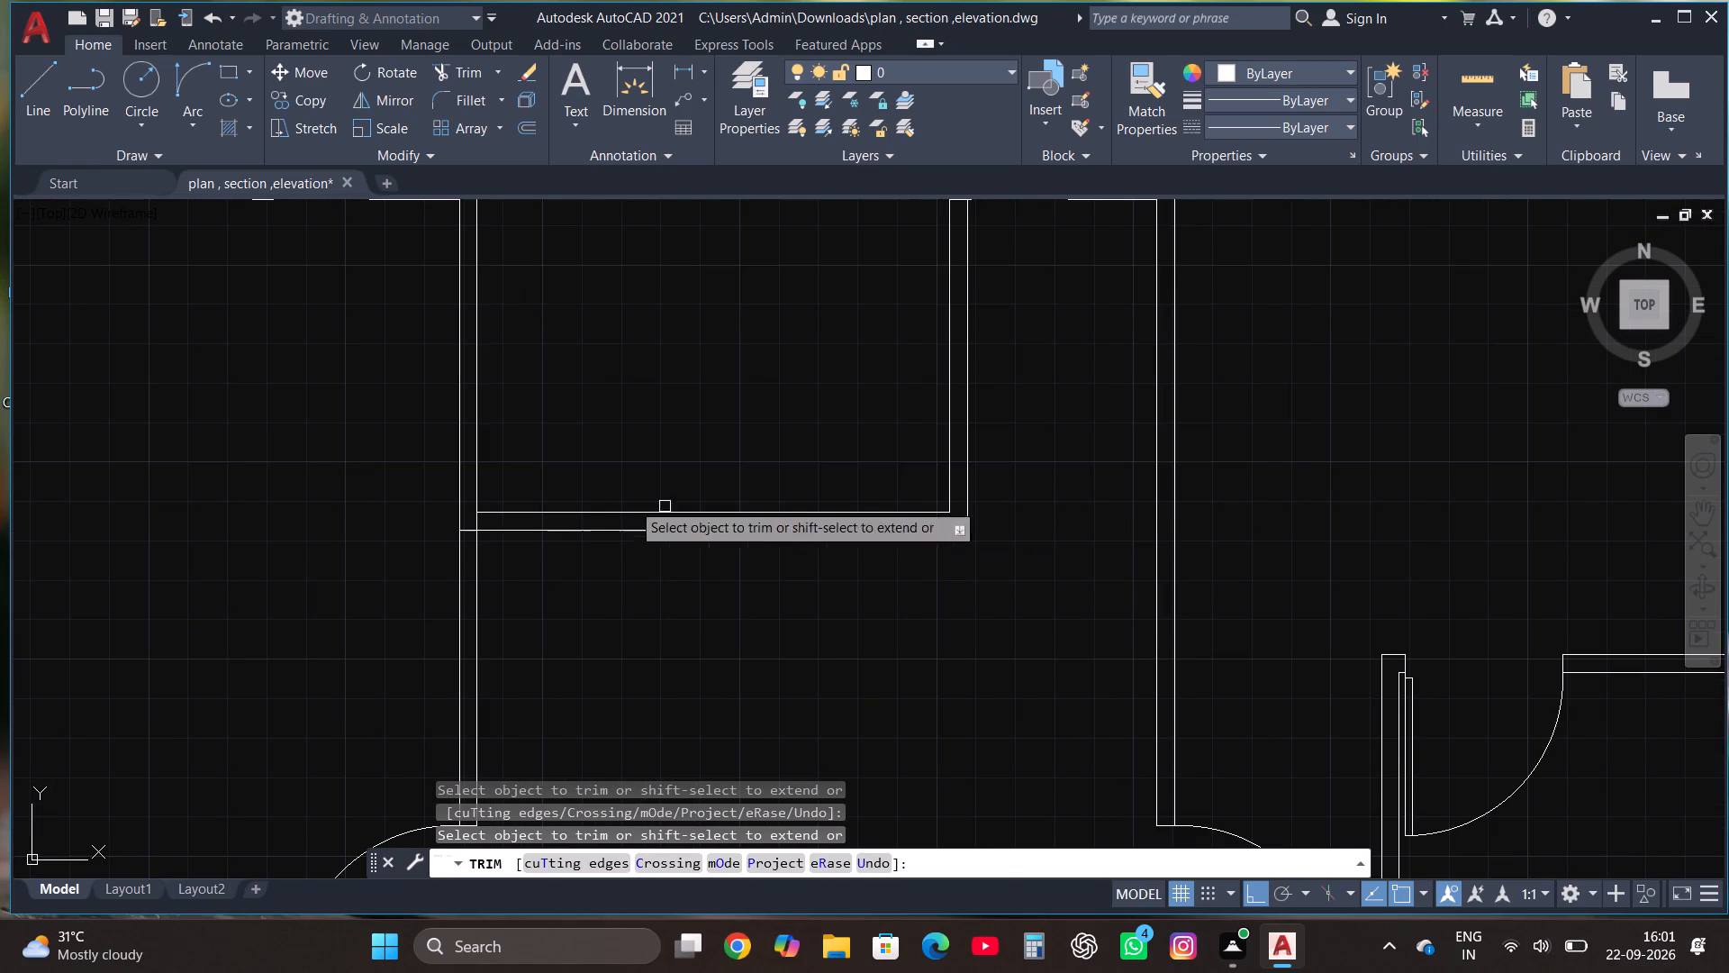
pyautogui.click(466, 530)
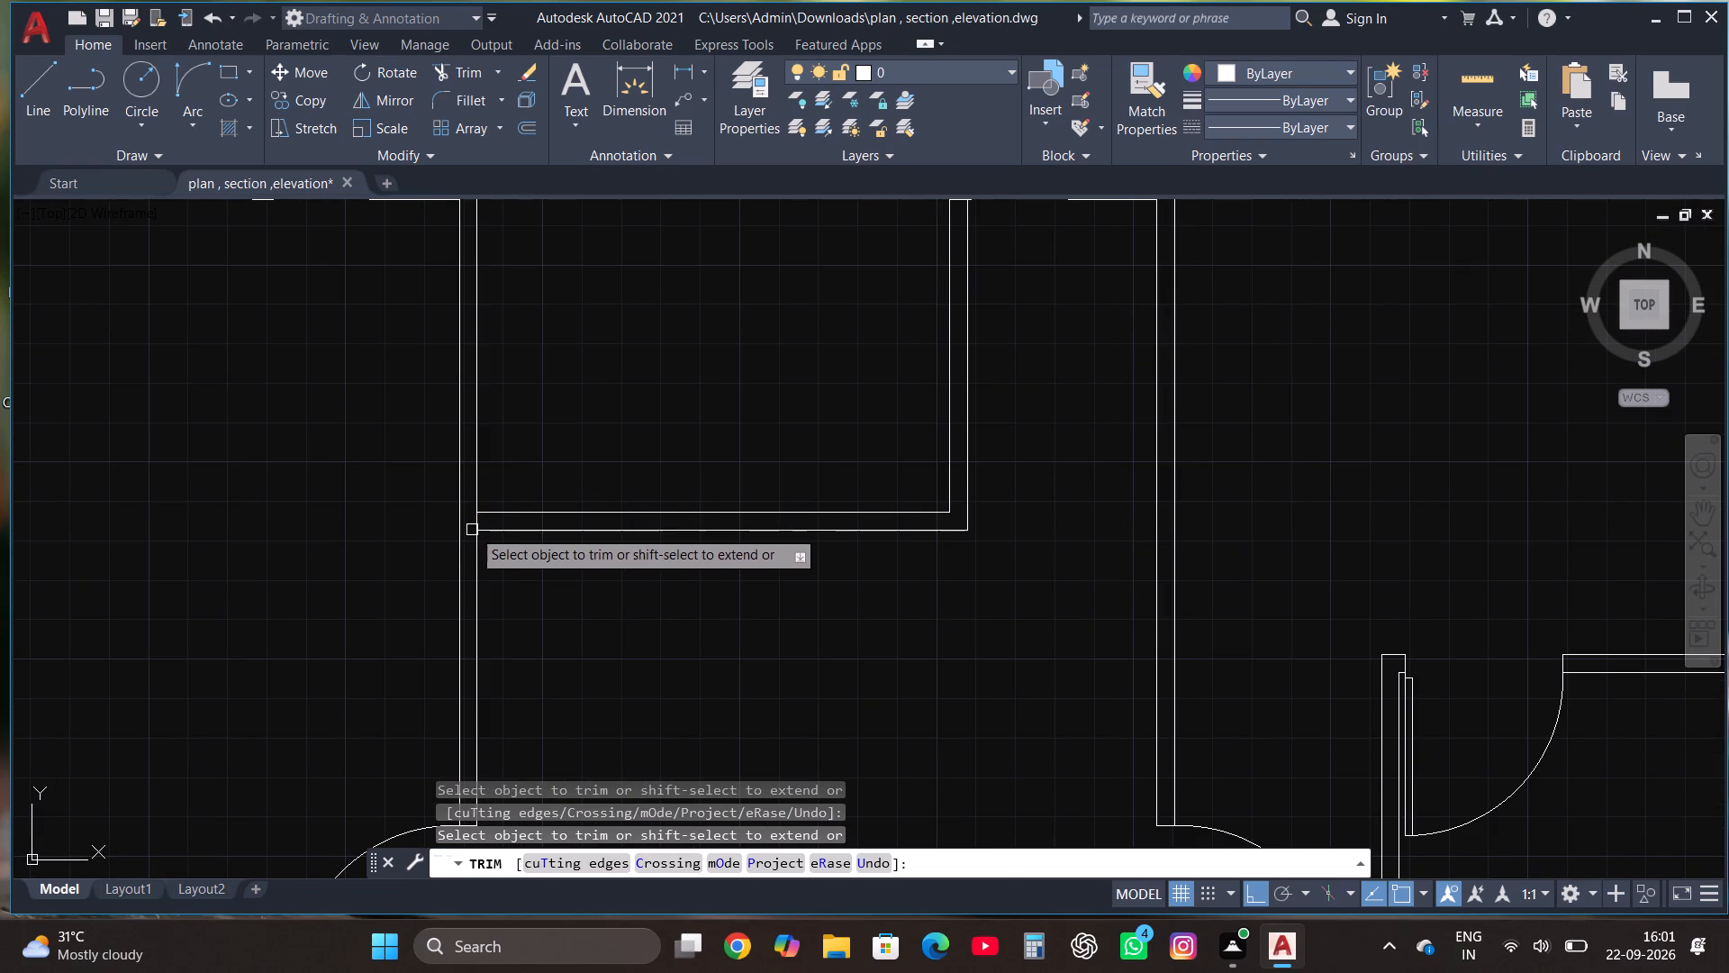
pyautogui.click(475, 524)
pyautogui.press('Escape')
# Draw a 2' line to the right along the bottom wall from the upper middle room's lower left inner corner.
pyautogui.scroll(-2, 704, 674)
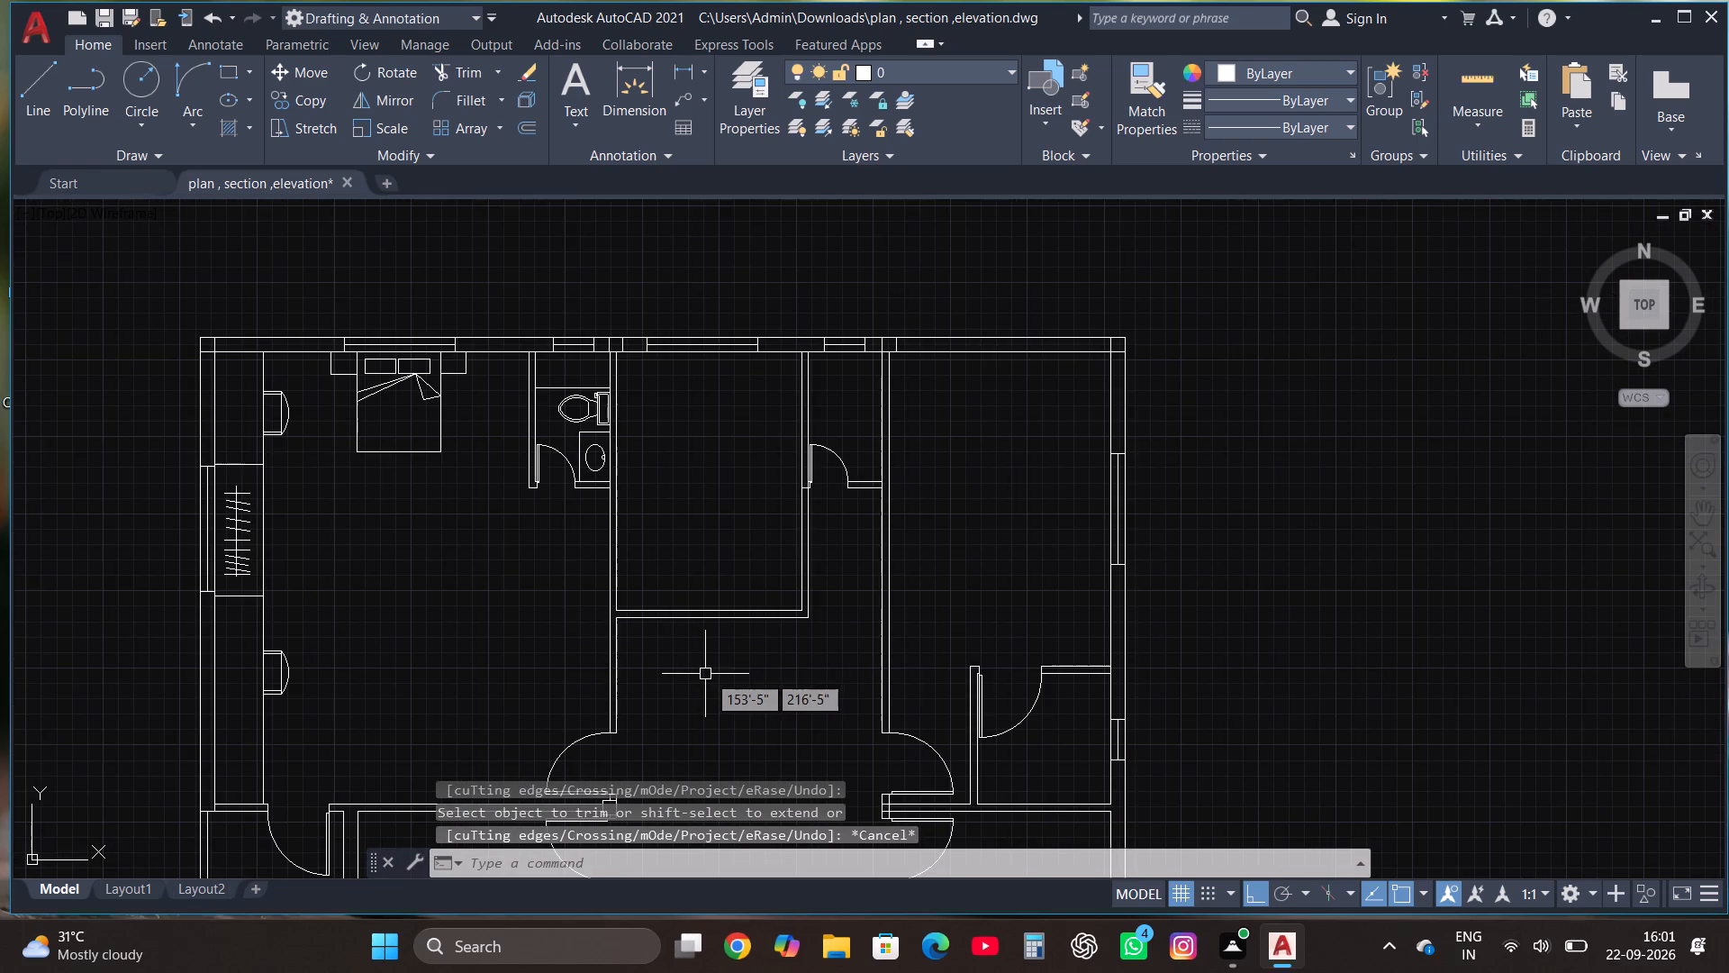
pyautogui.scroll(1, 729, 599)
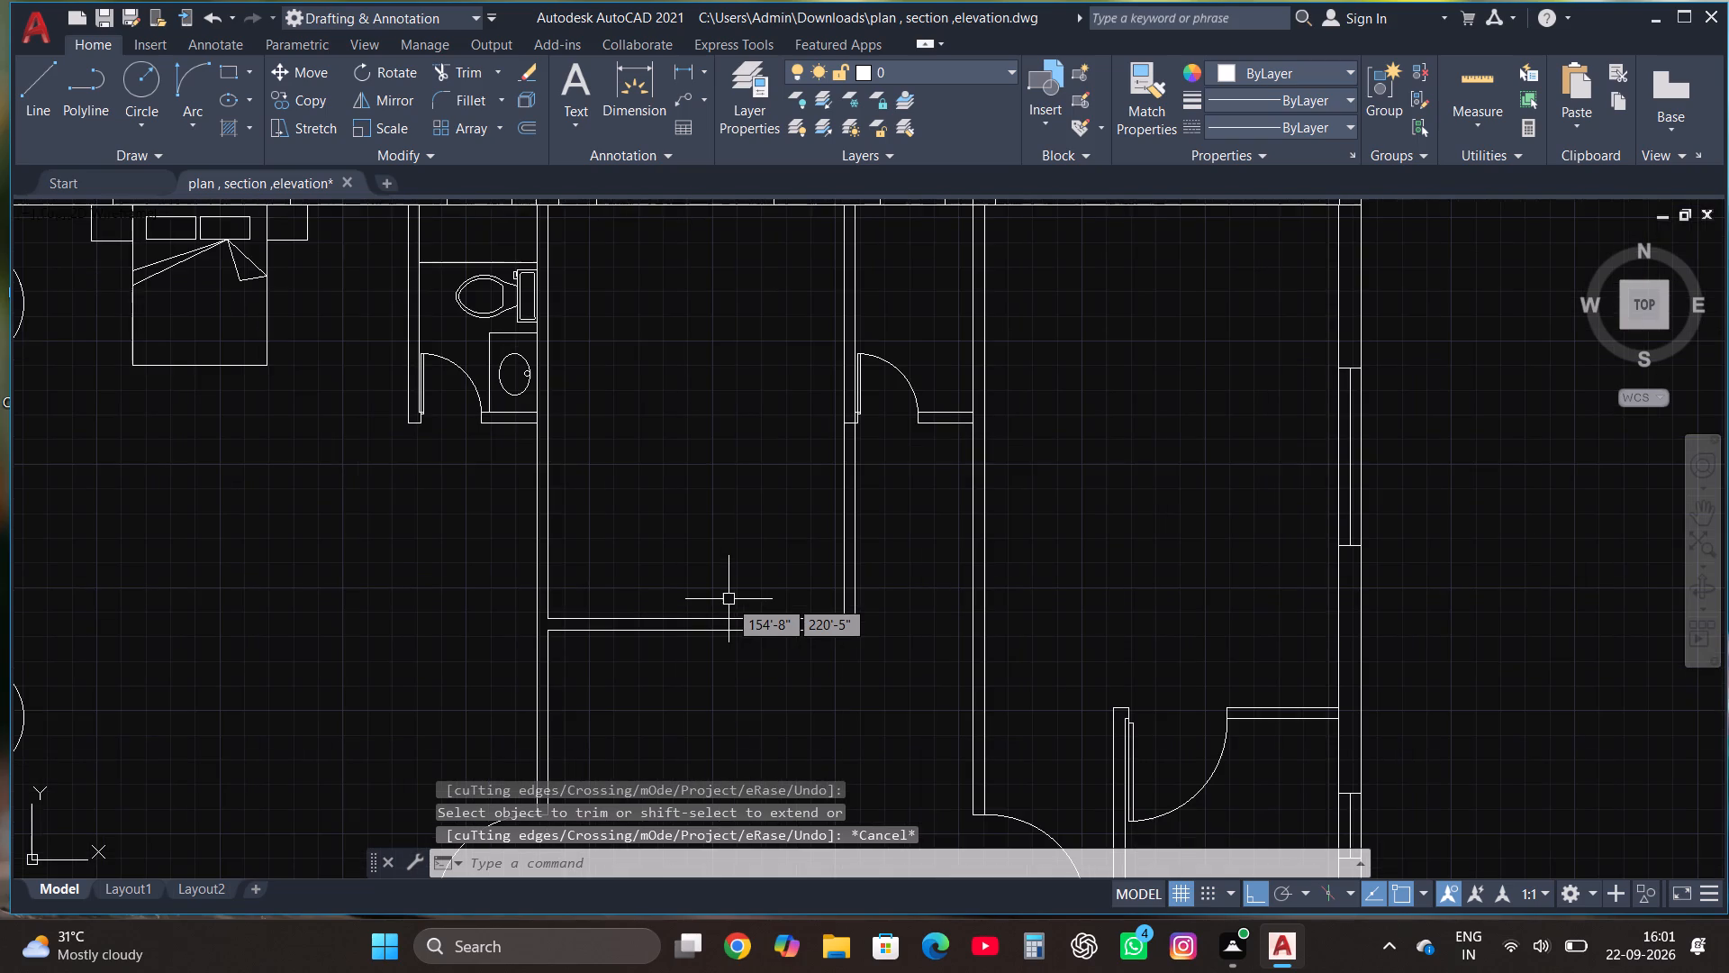
pyautogui.click(53, 76)
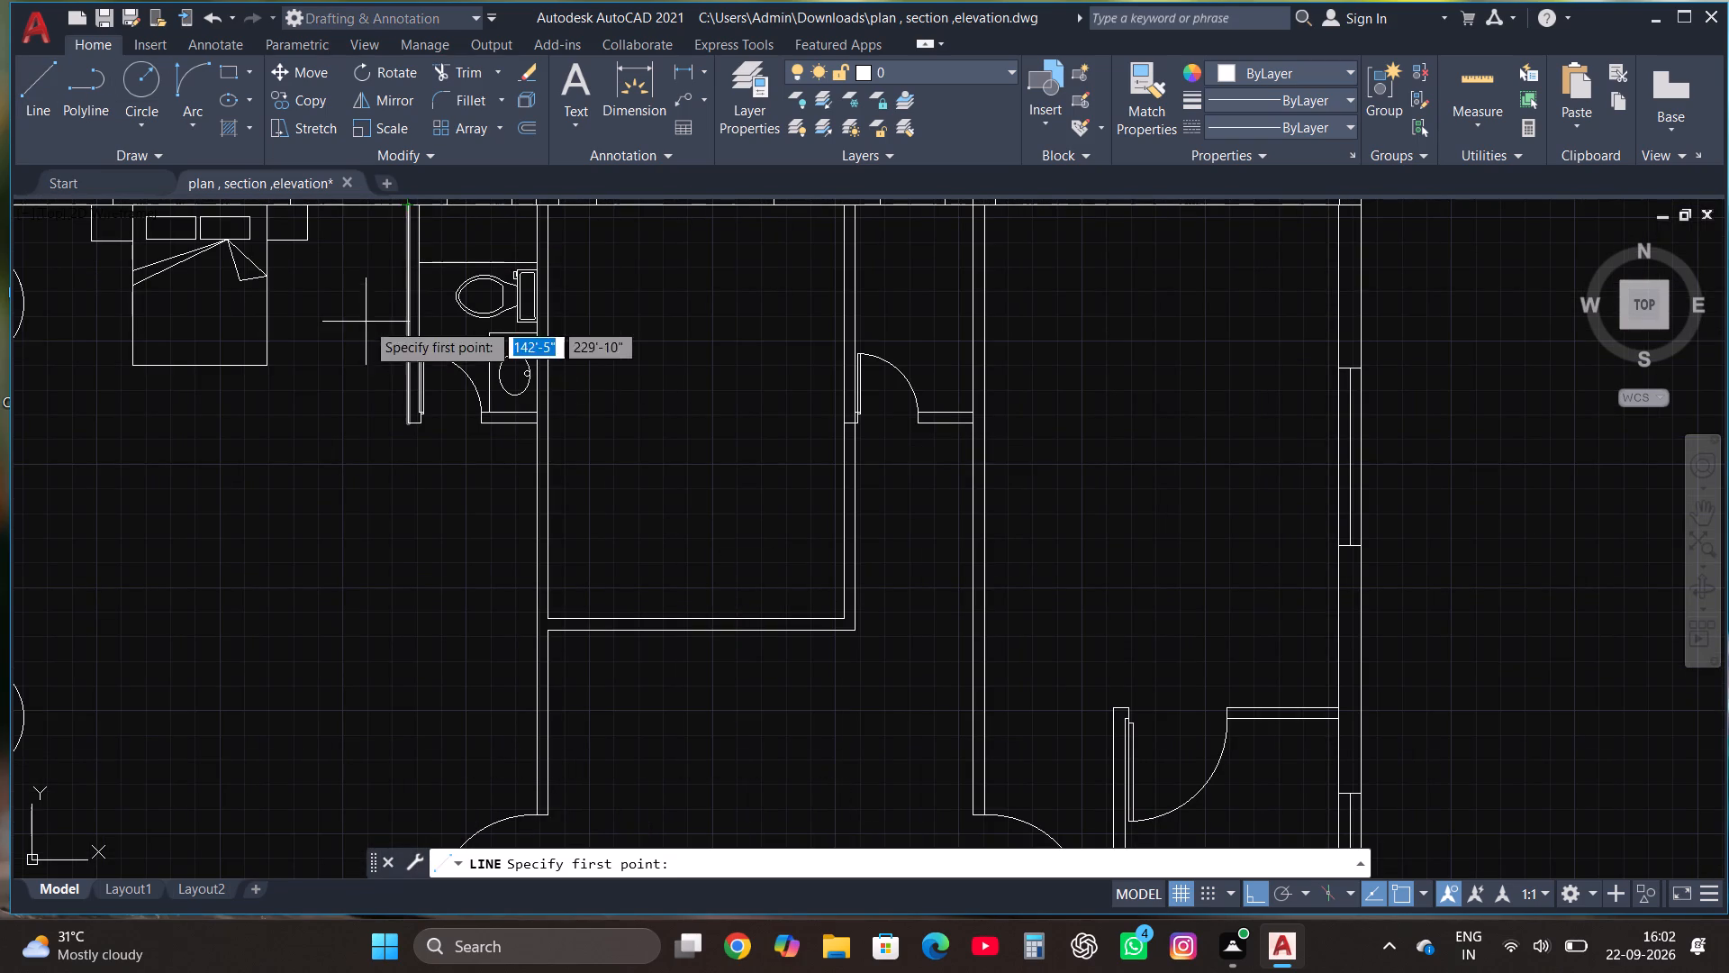
pyautogui.click(548, 615)
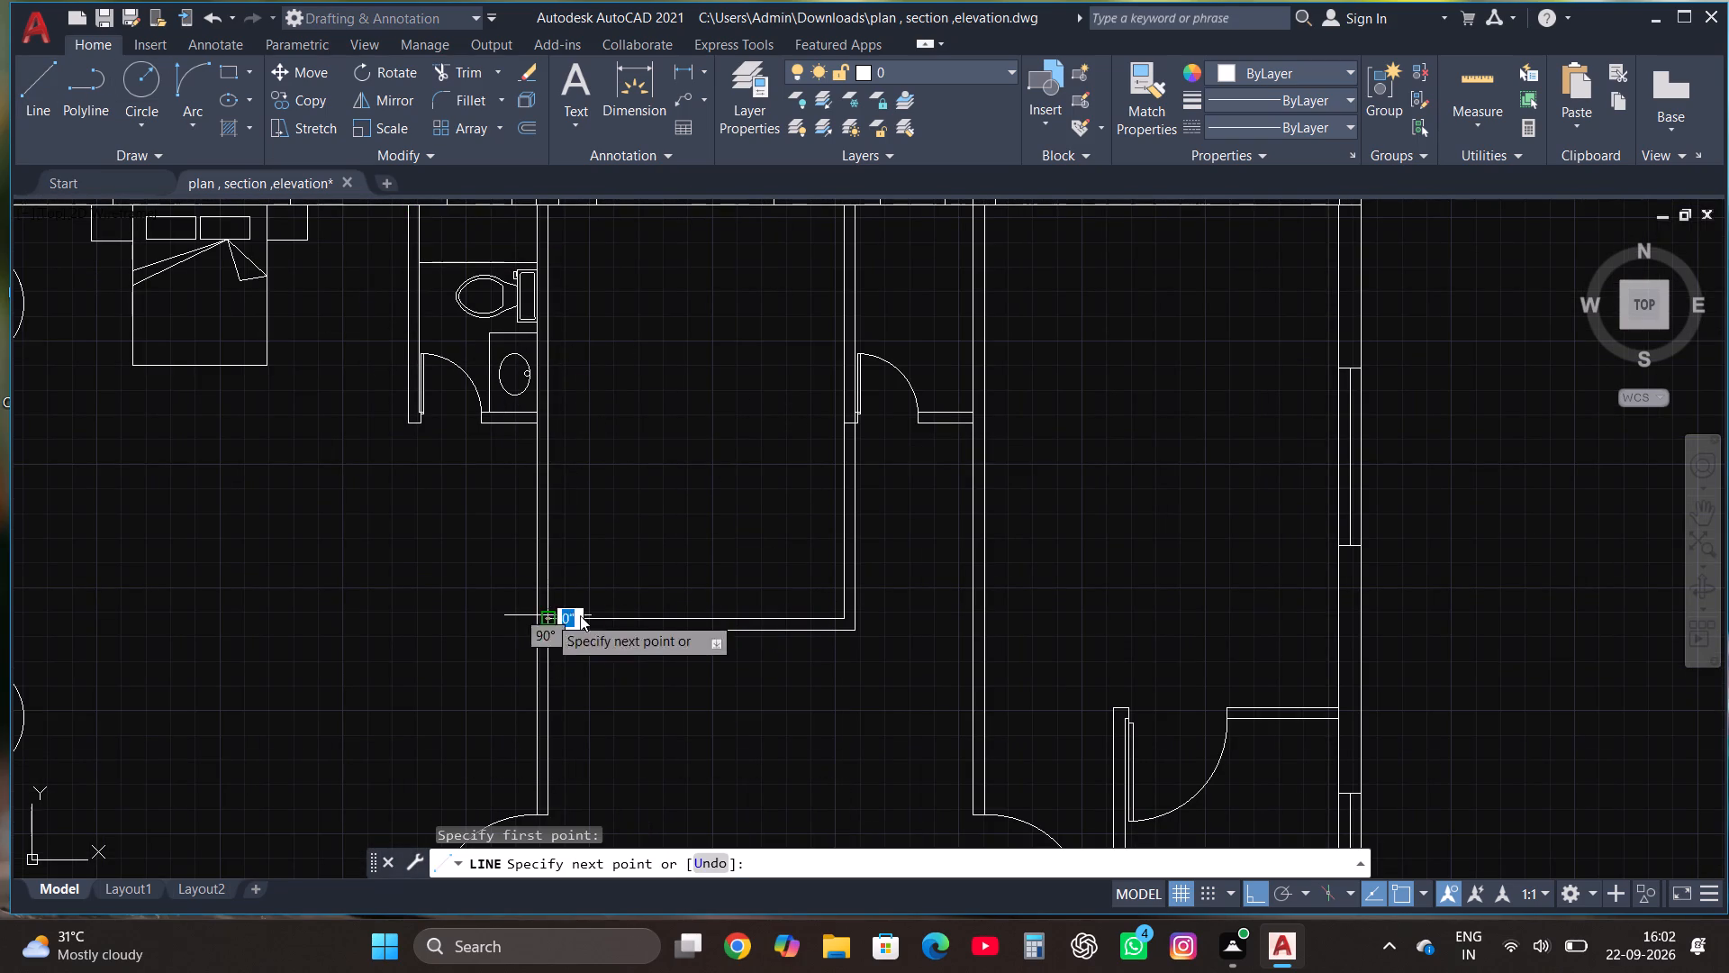
pyautogui.write("2'")
pyautogui.press('Return')
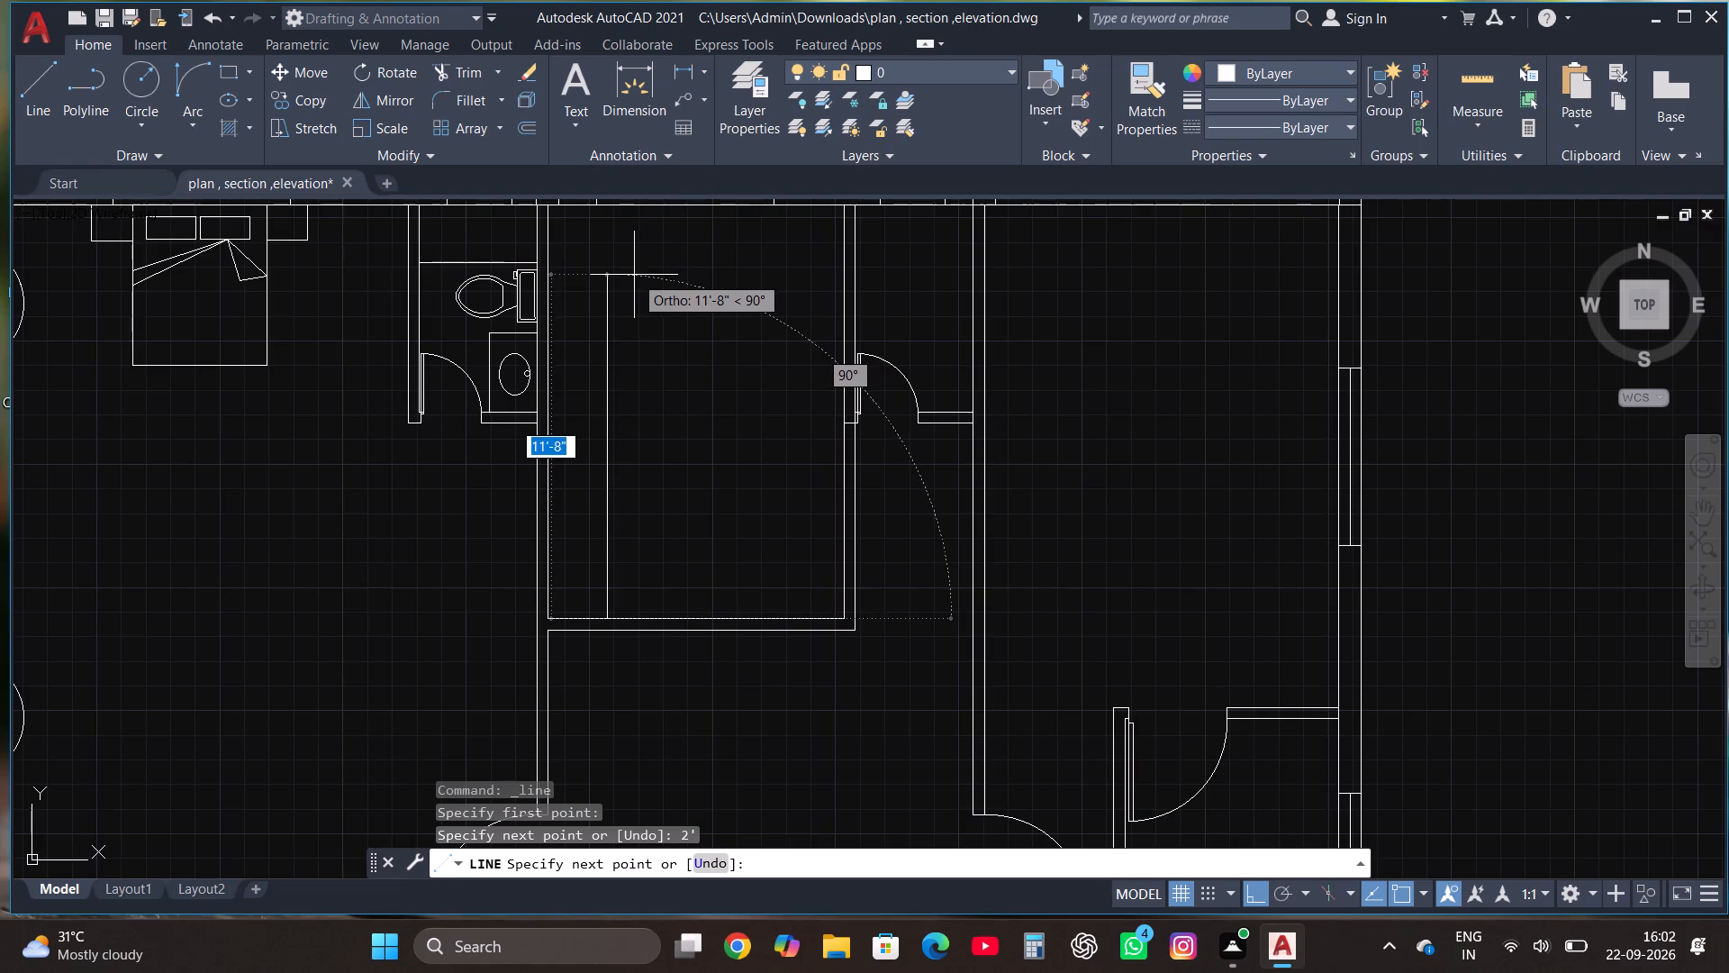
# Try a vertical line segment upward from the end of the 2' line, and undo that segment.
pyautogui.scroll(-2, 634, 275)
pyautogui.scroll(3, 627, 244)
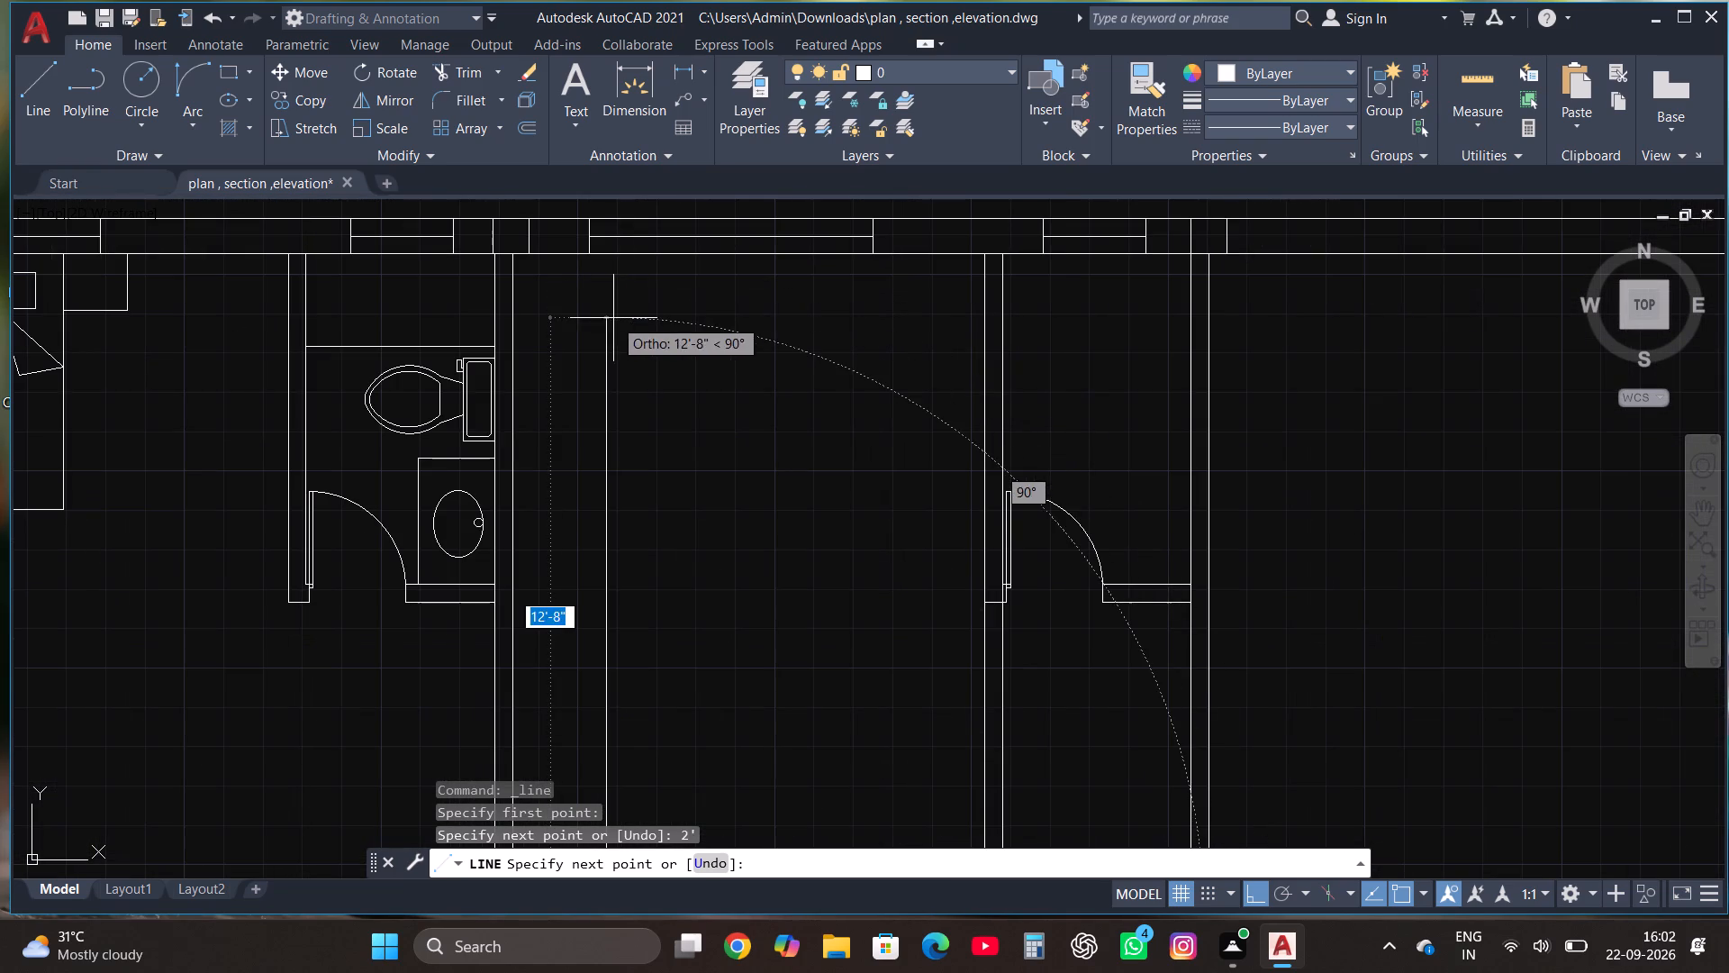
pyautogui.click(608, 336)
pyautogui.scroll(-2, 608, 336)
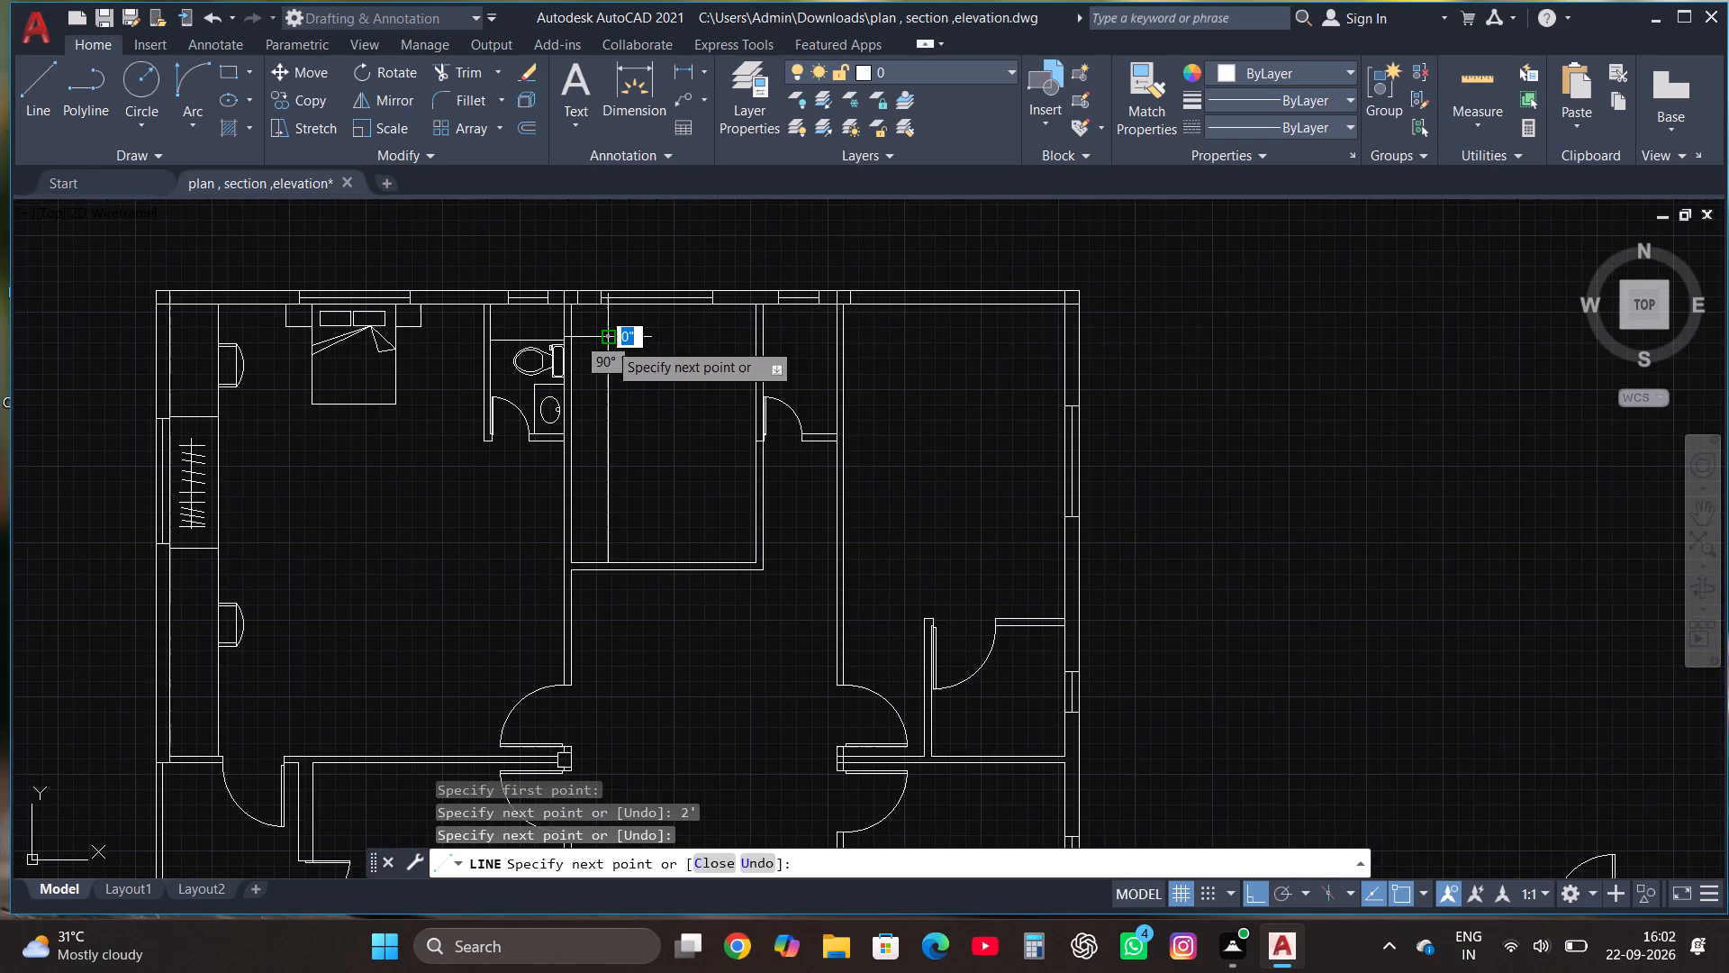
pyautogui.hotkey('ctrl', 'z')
# Continue the line another 1' to the right, and draw a vertical segment up from there, stopping short of the top wall.
pyautogui.scroll(-4, 646, 487)
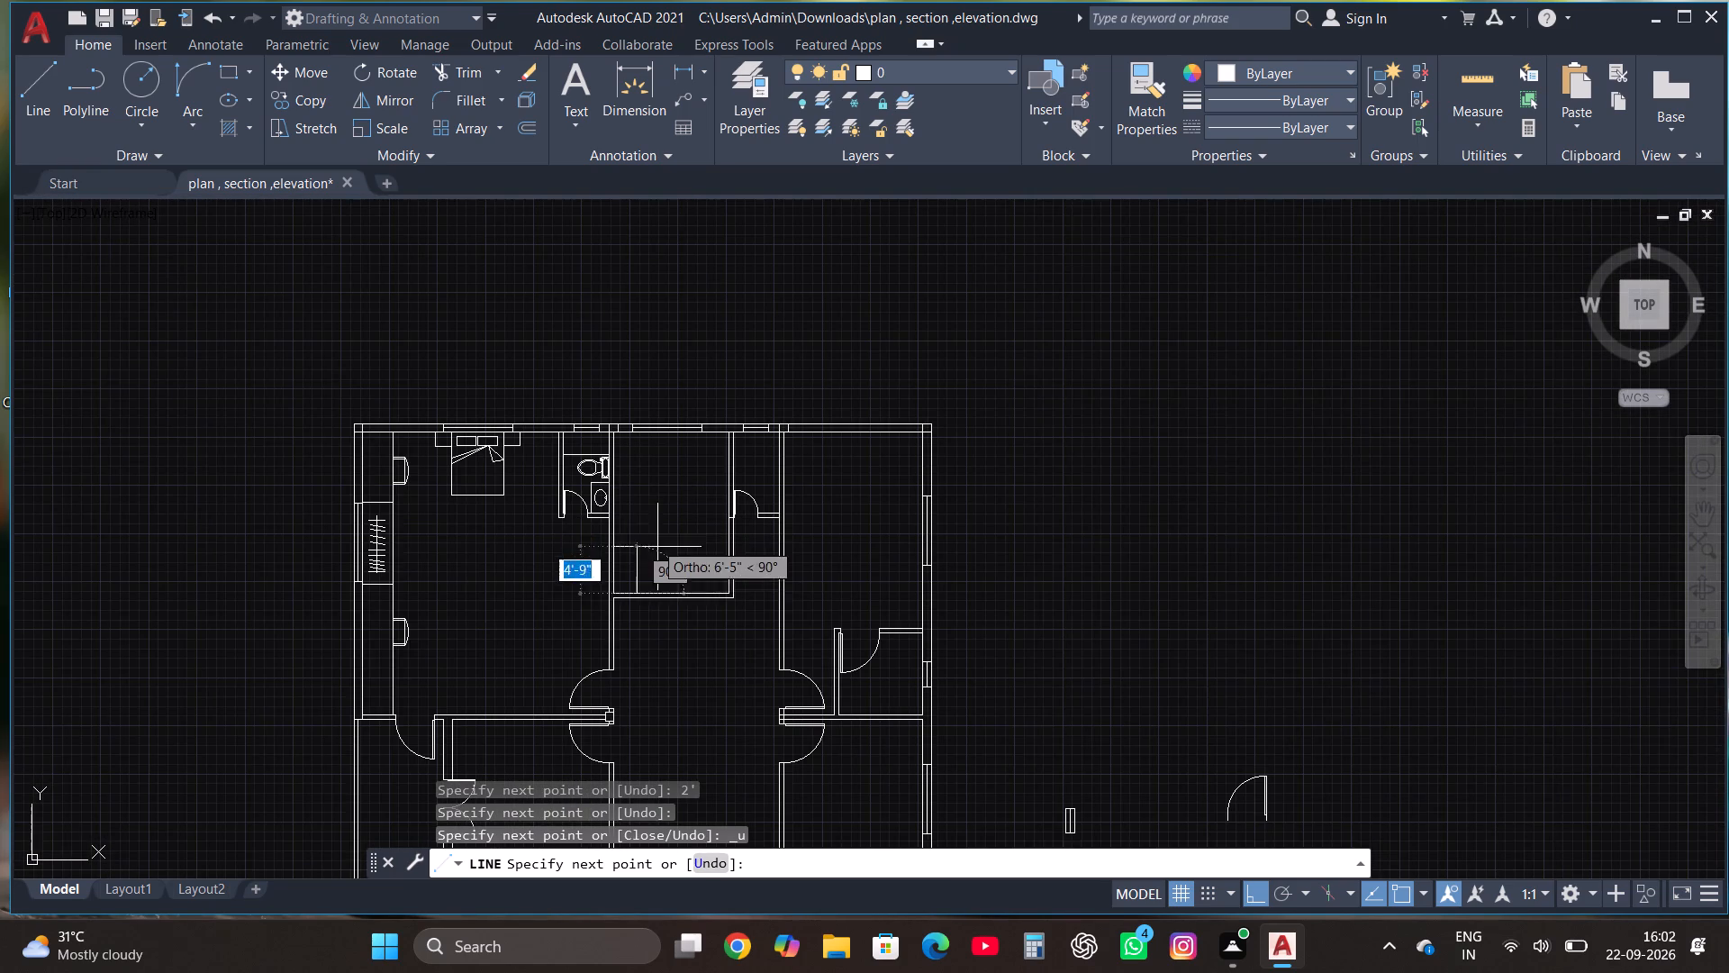
pyautogui.write("1'")
pyautogui.press('Return')
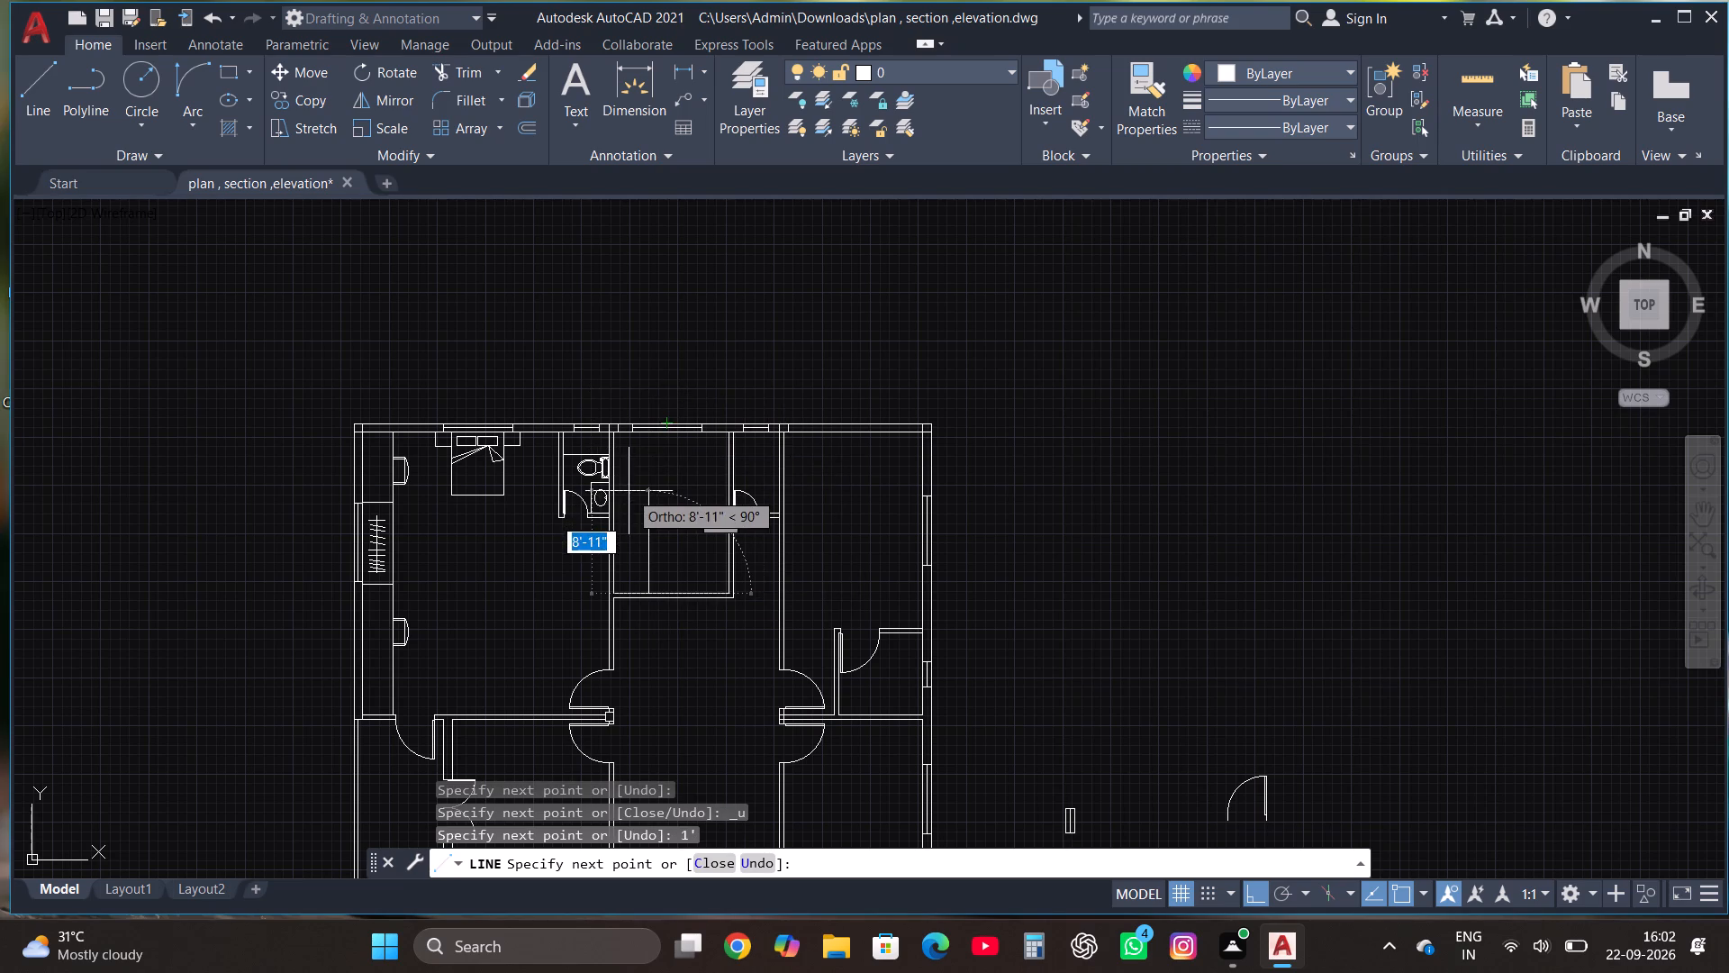
pyautogui.scroll(1, 634, 491)
pyautogui.click(639, 455)
pyautogui.press('Escape')
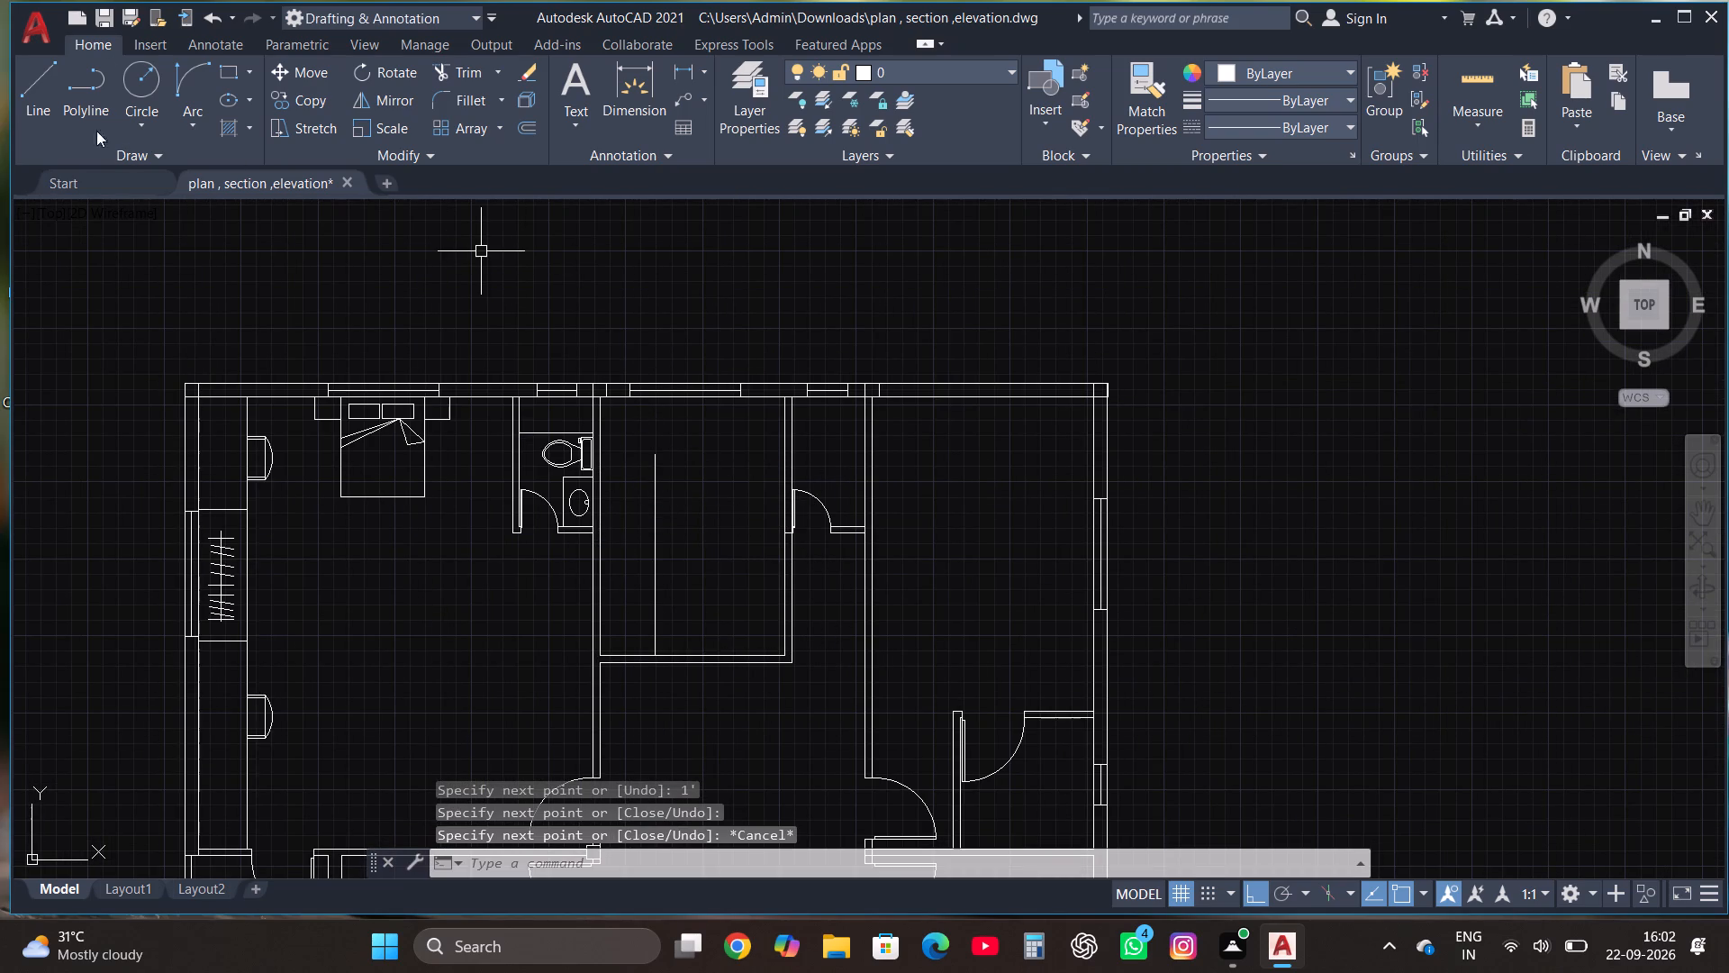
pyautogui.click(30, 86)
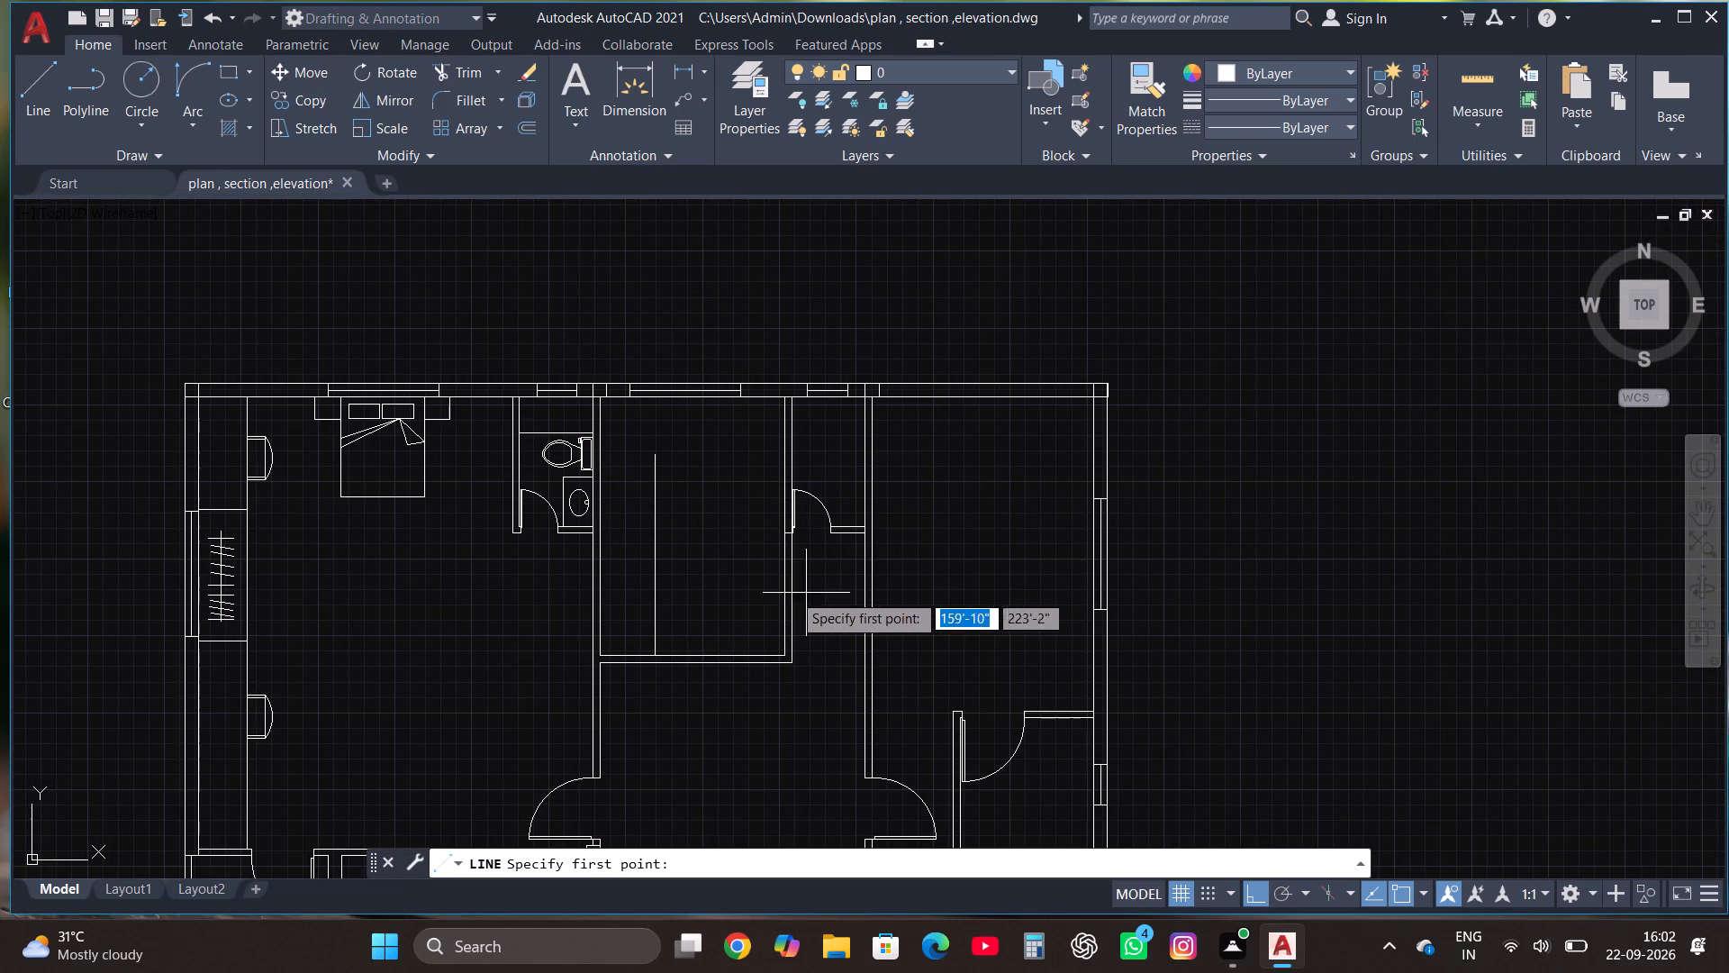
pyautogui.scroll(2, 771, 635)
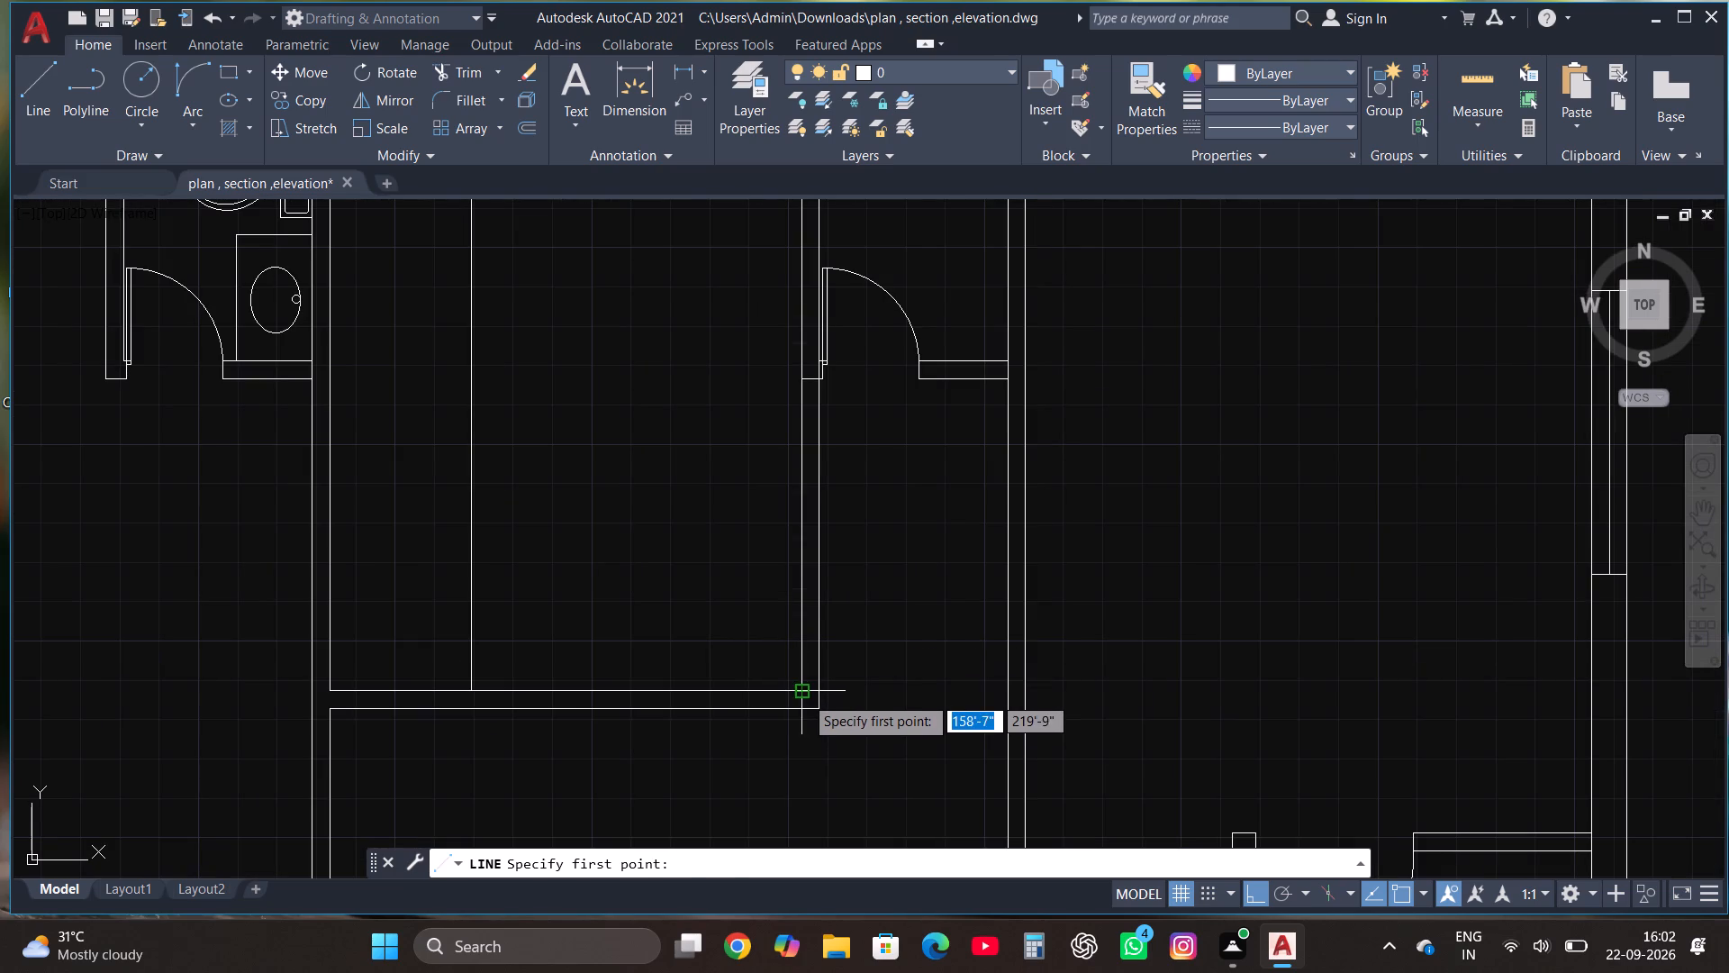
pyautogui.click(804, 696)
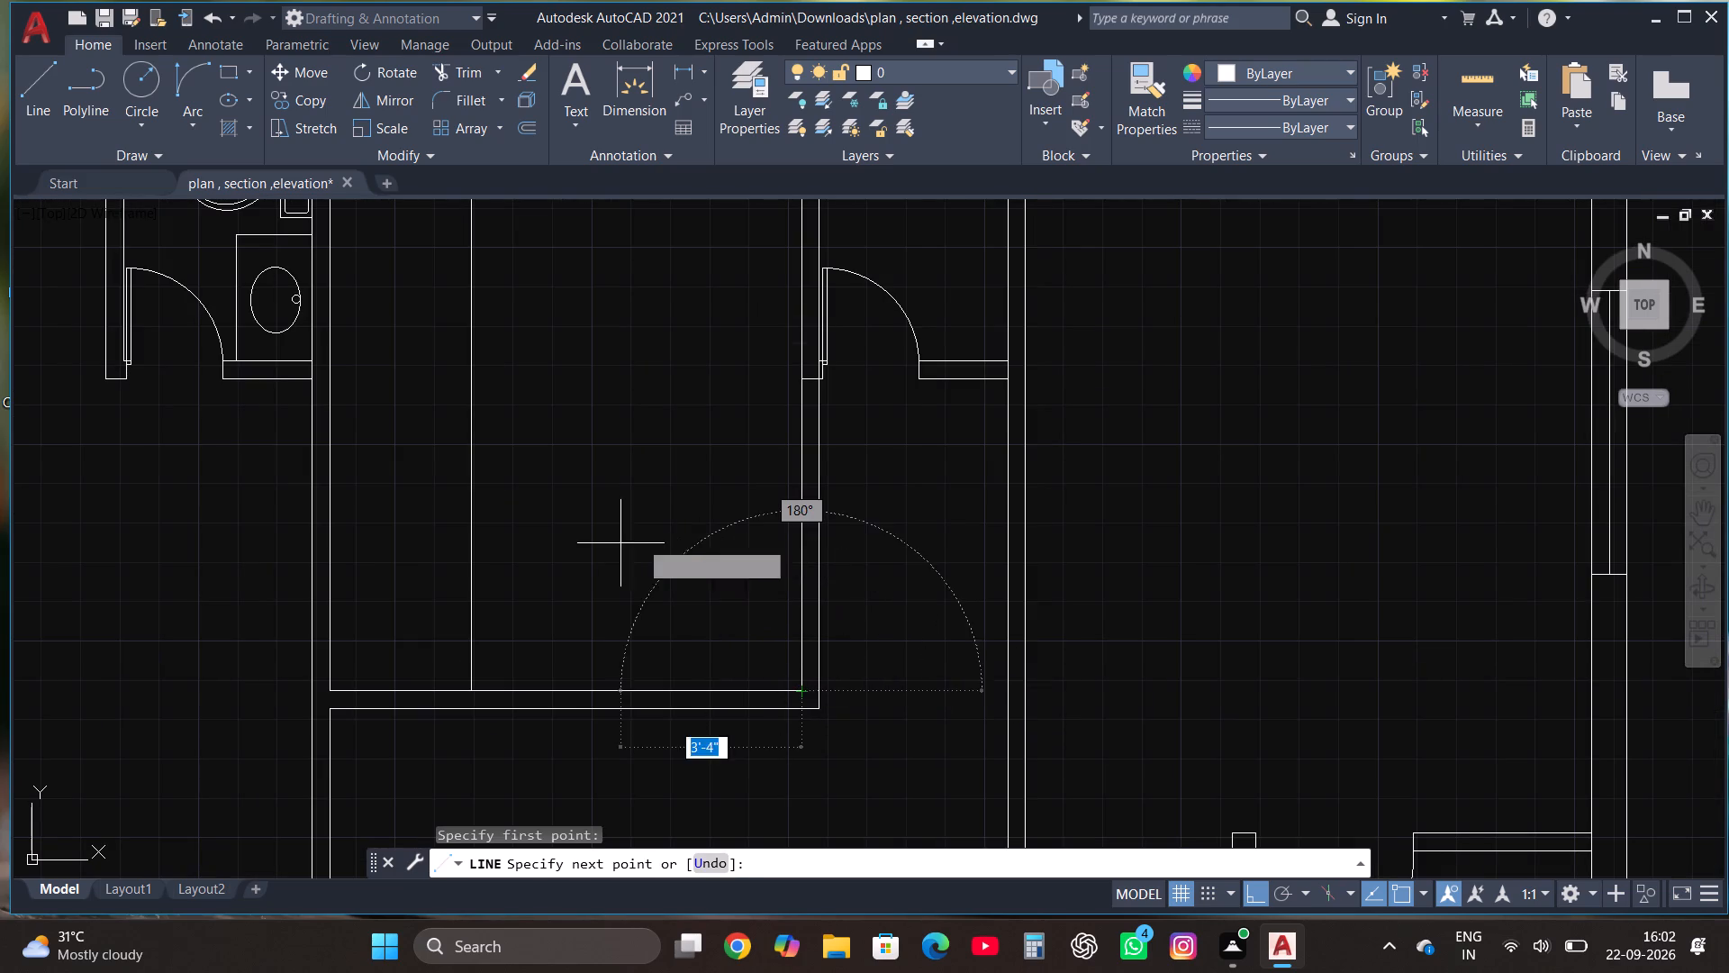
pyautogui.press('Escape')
# Draw a rectangle about 2'-10" by 2'-5" in the lower right inner corner of the upper middle room.
pyautogui.click(225, 78)
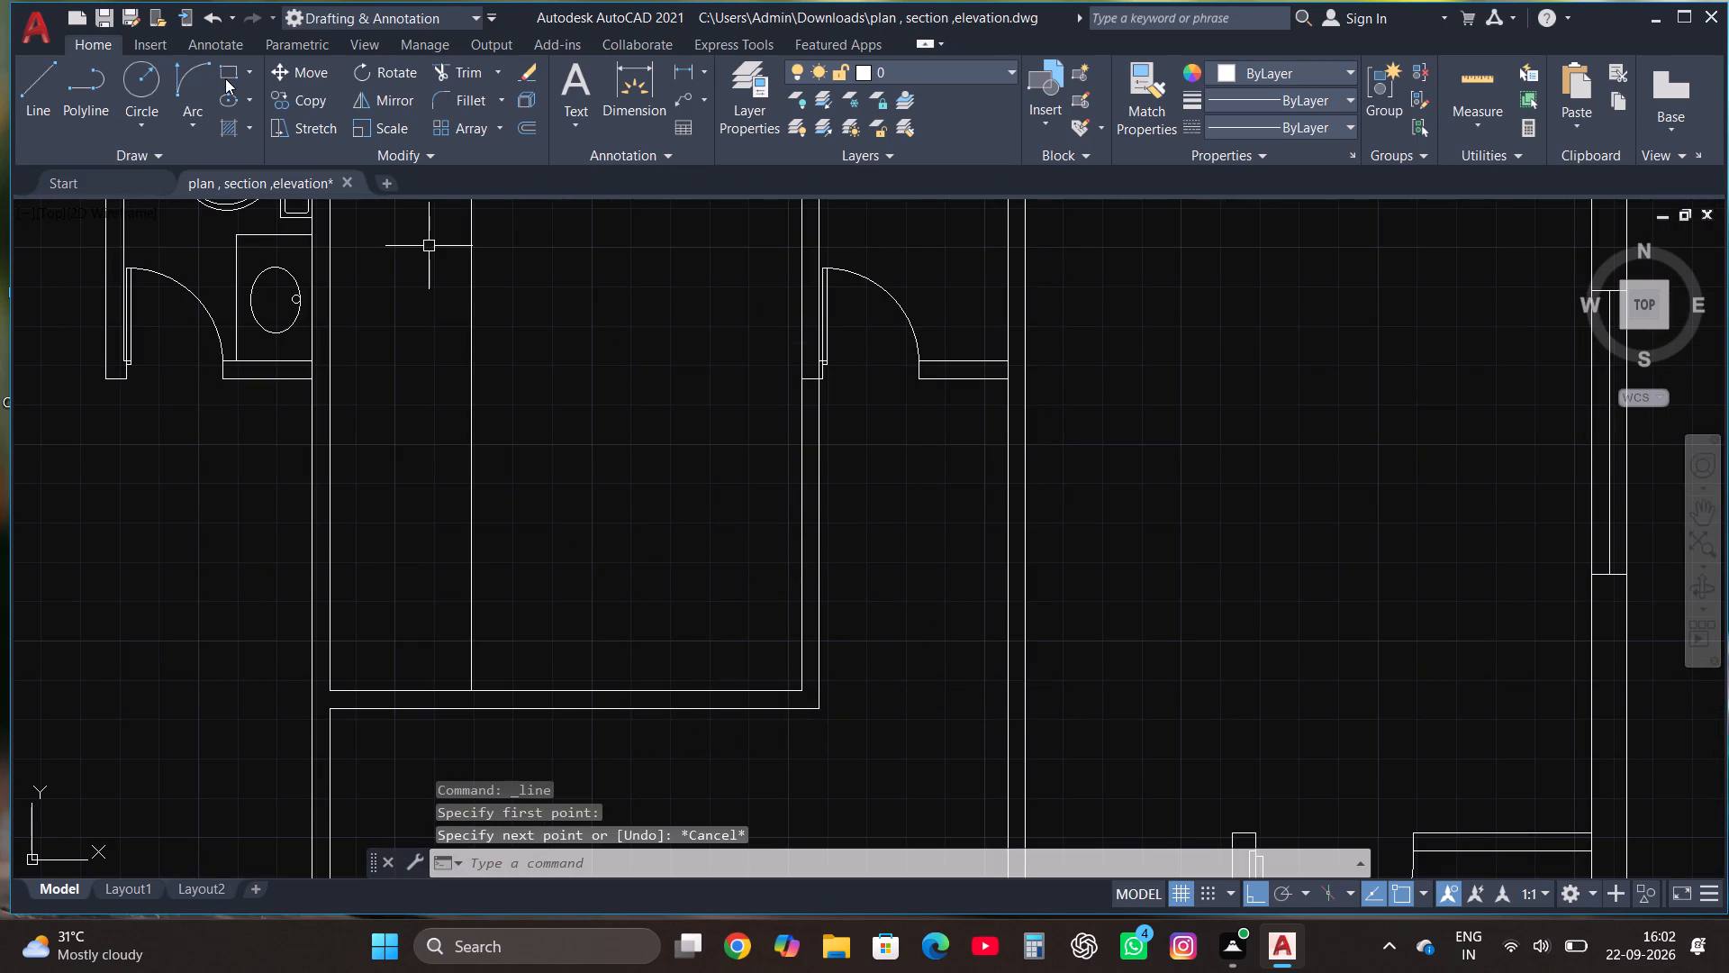
pyautogui.click(797, 689)
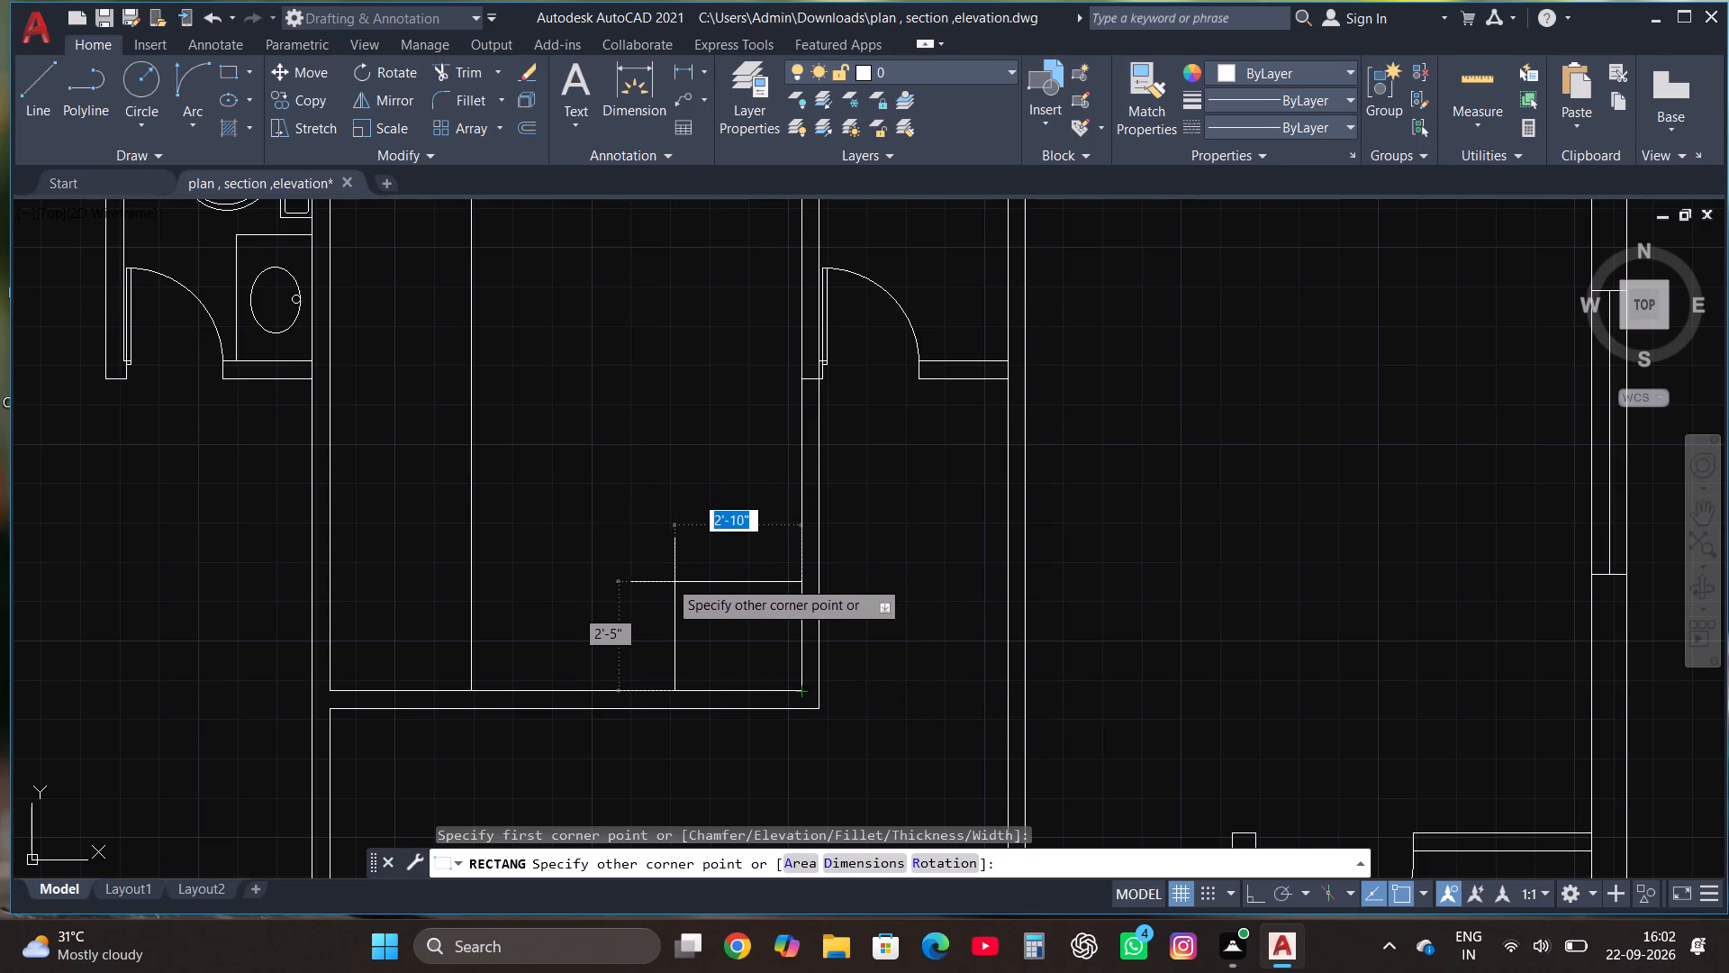
pyautogui.click(677, 582)
# From the right wall just above the rectangle, draw a line 3' left and up to the height of the opposite vertical line's top.
pyautogui.scroll(-1, 683, 590)
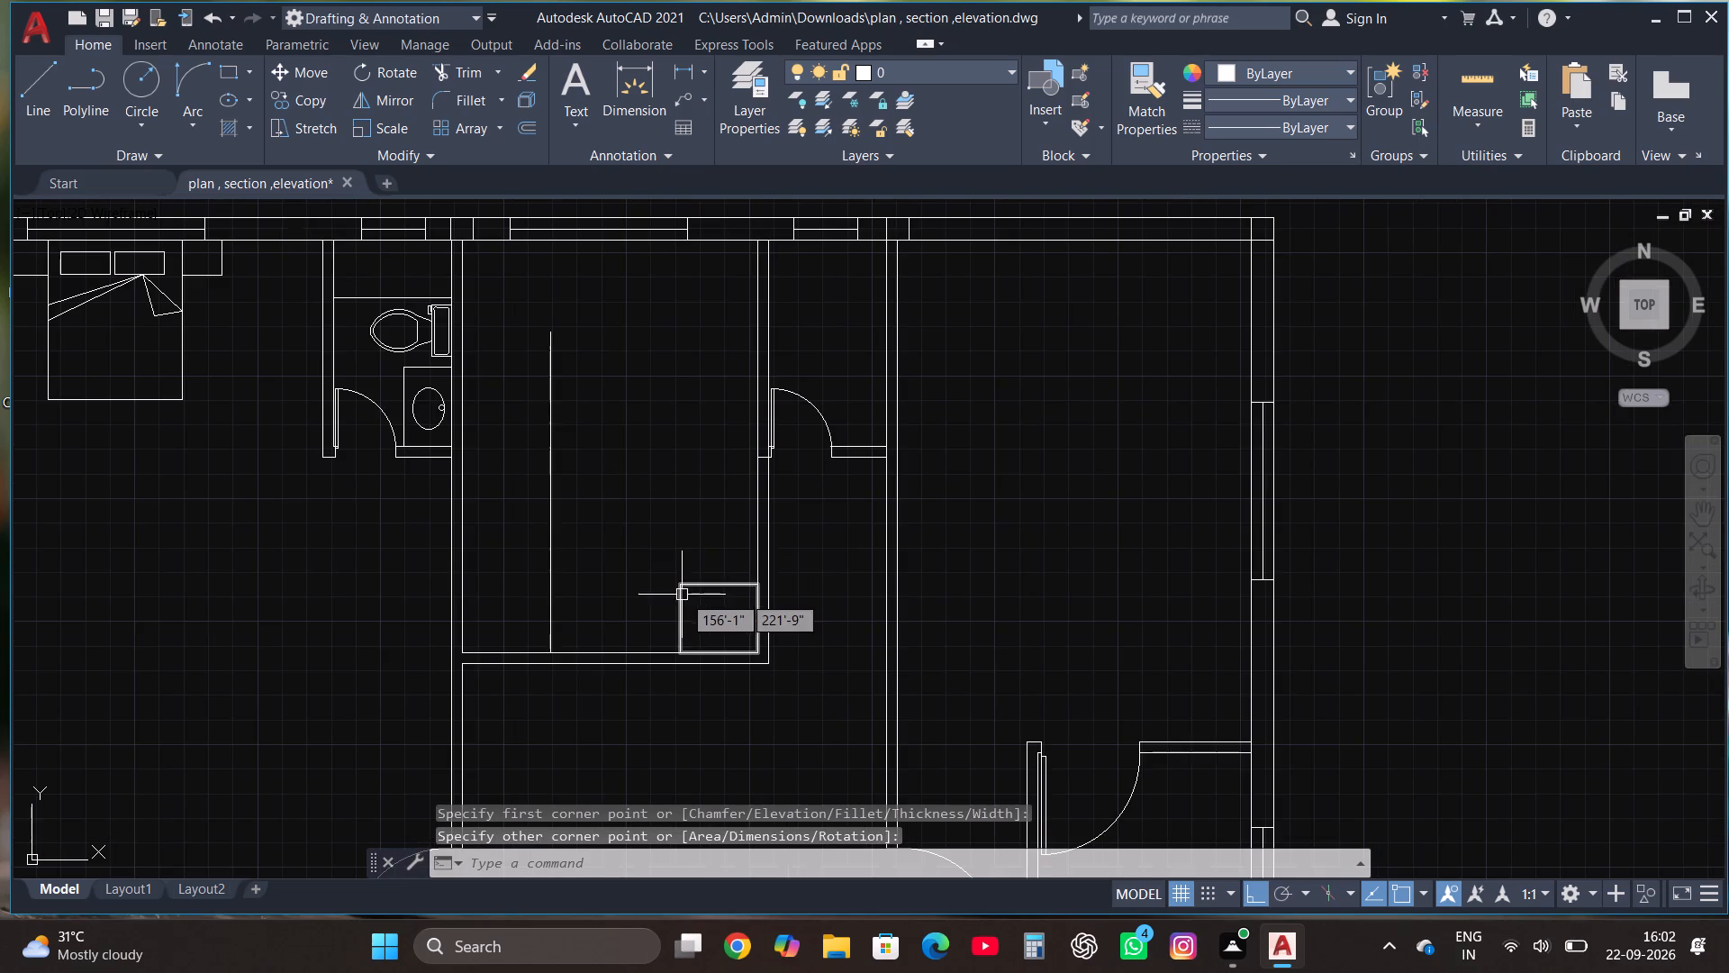
pyautogui.scroll(1, 708, 532)
pyautogui.click(36, 81)
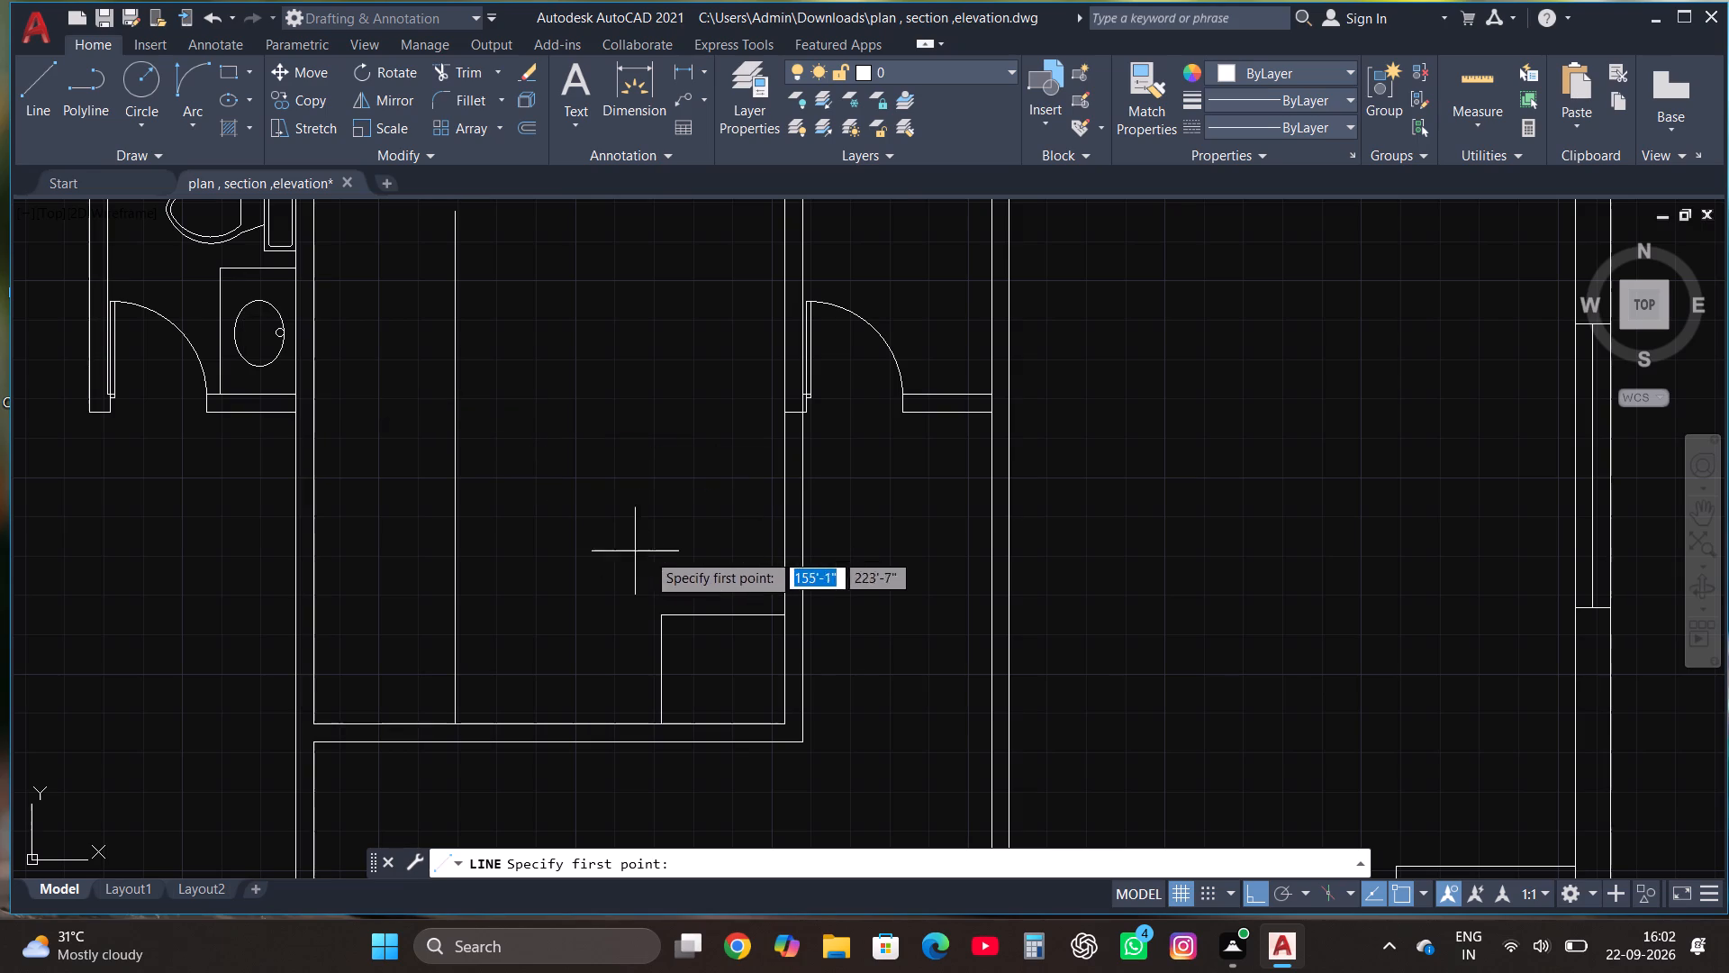
pyautogui.click(780, 609)
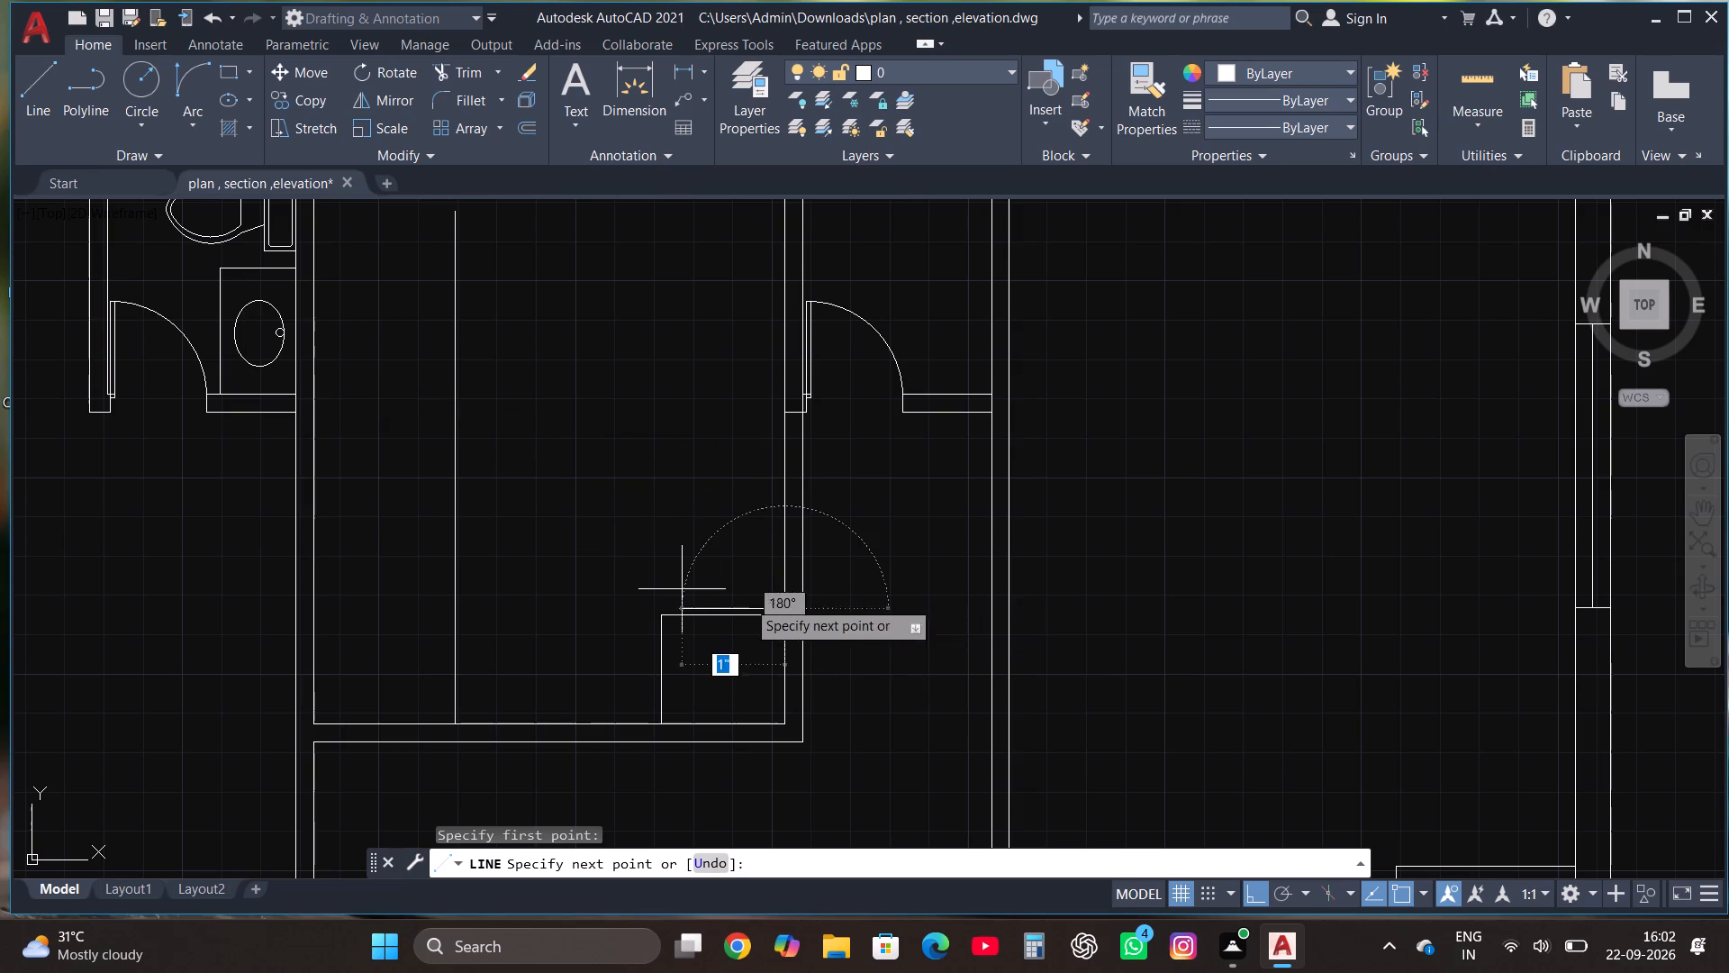
pyautogui.press('2')
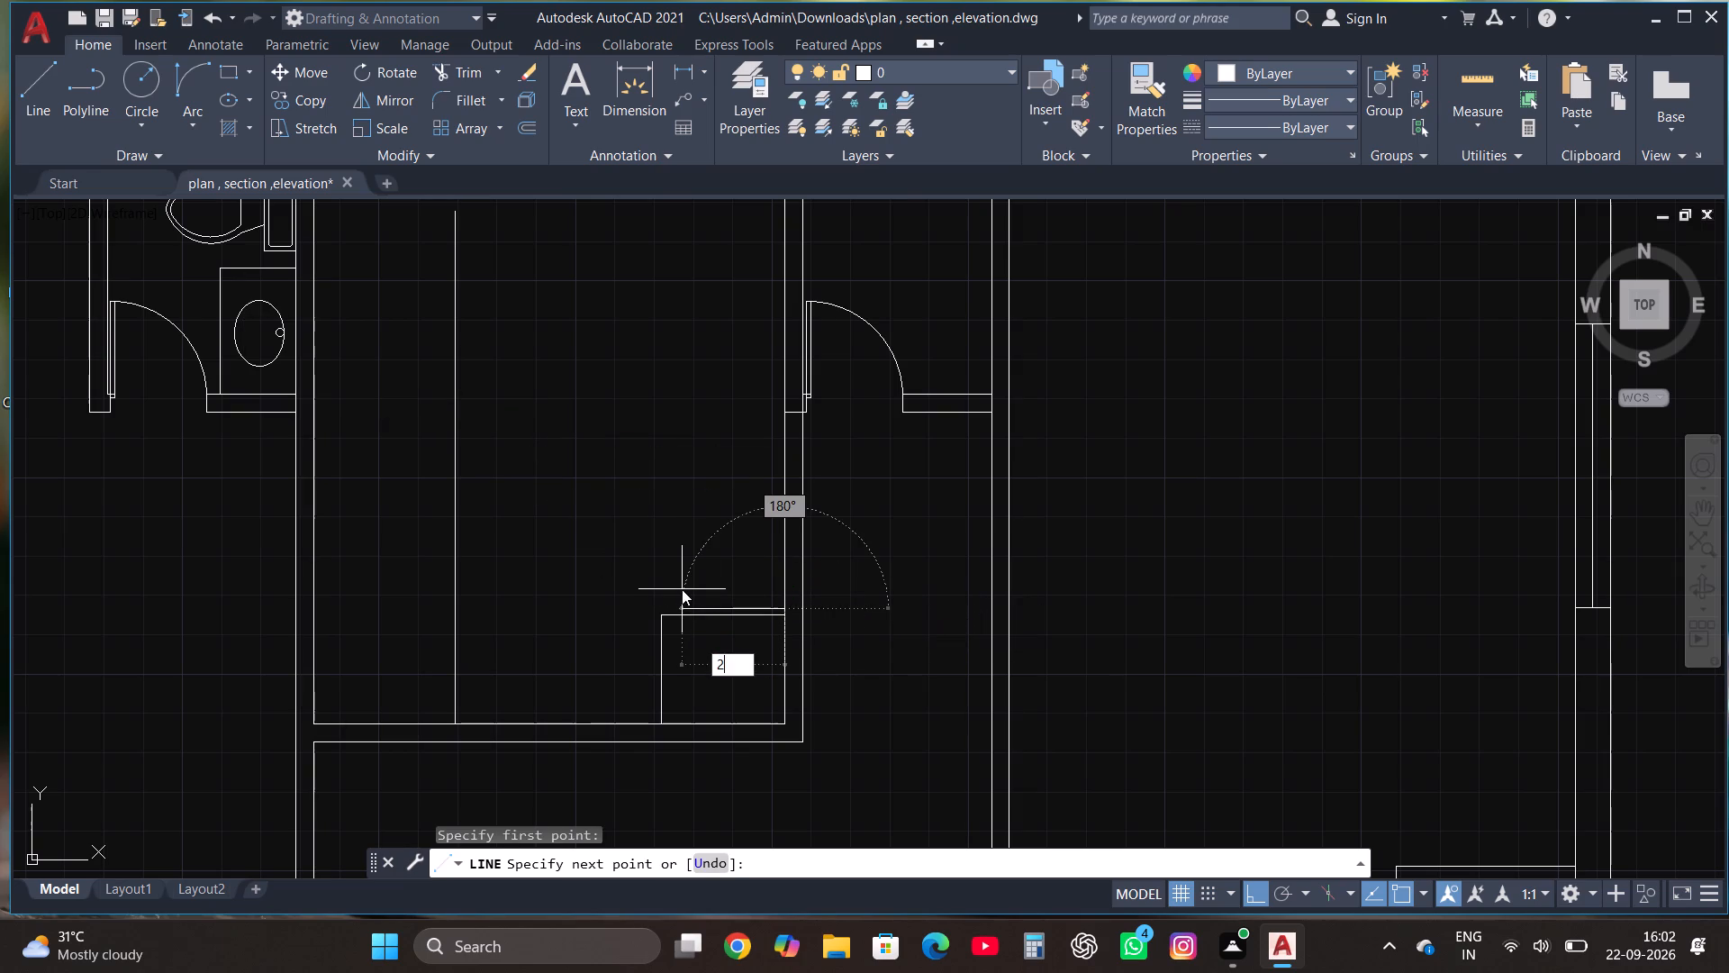
pyautogui.press('BackSpace')
pyautogui.press('3')
pyautogui.press("'")
pyautogui.press('Return')
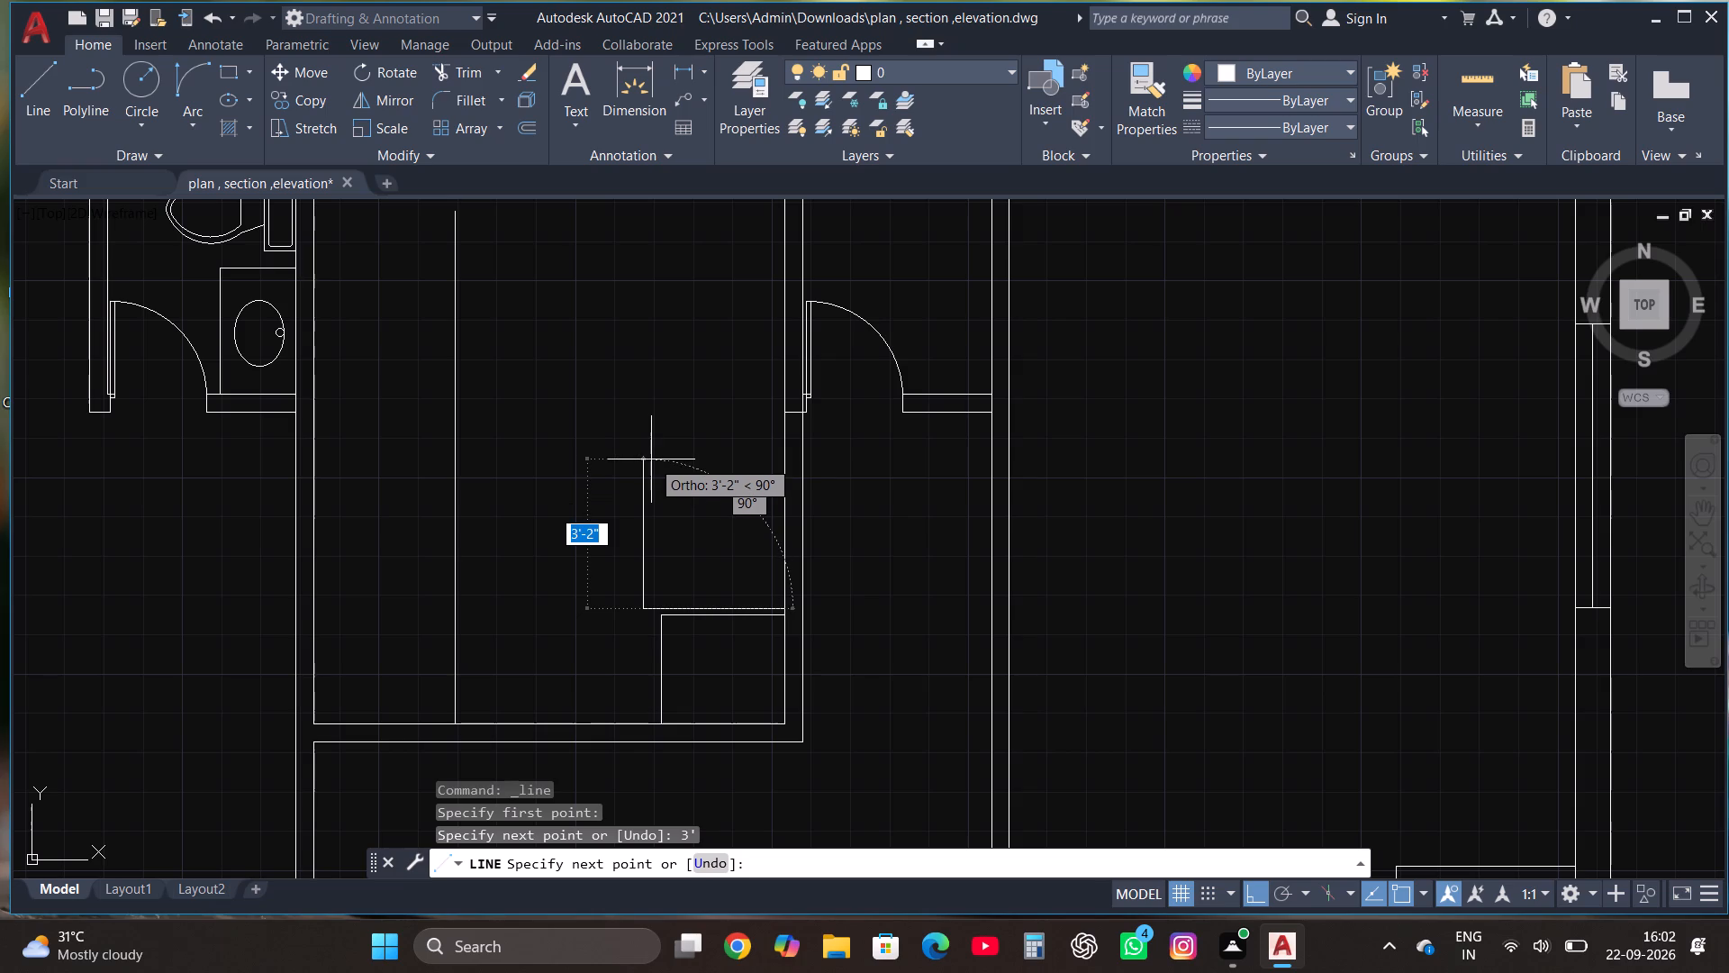
pyautogui.scroll(-2, 647, 456)
pyautogui.scroll(2, 642, 326)
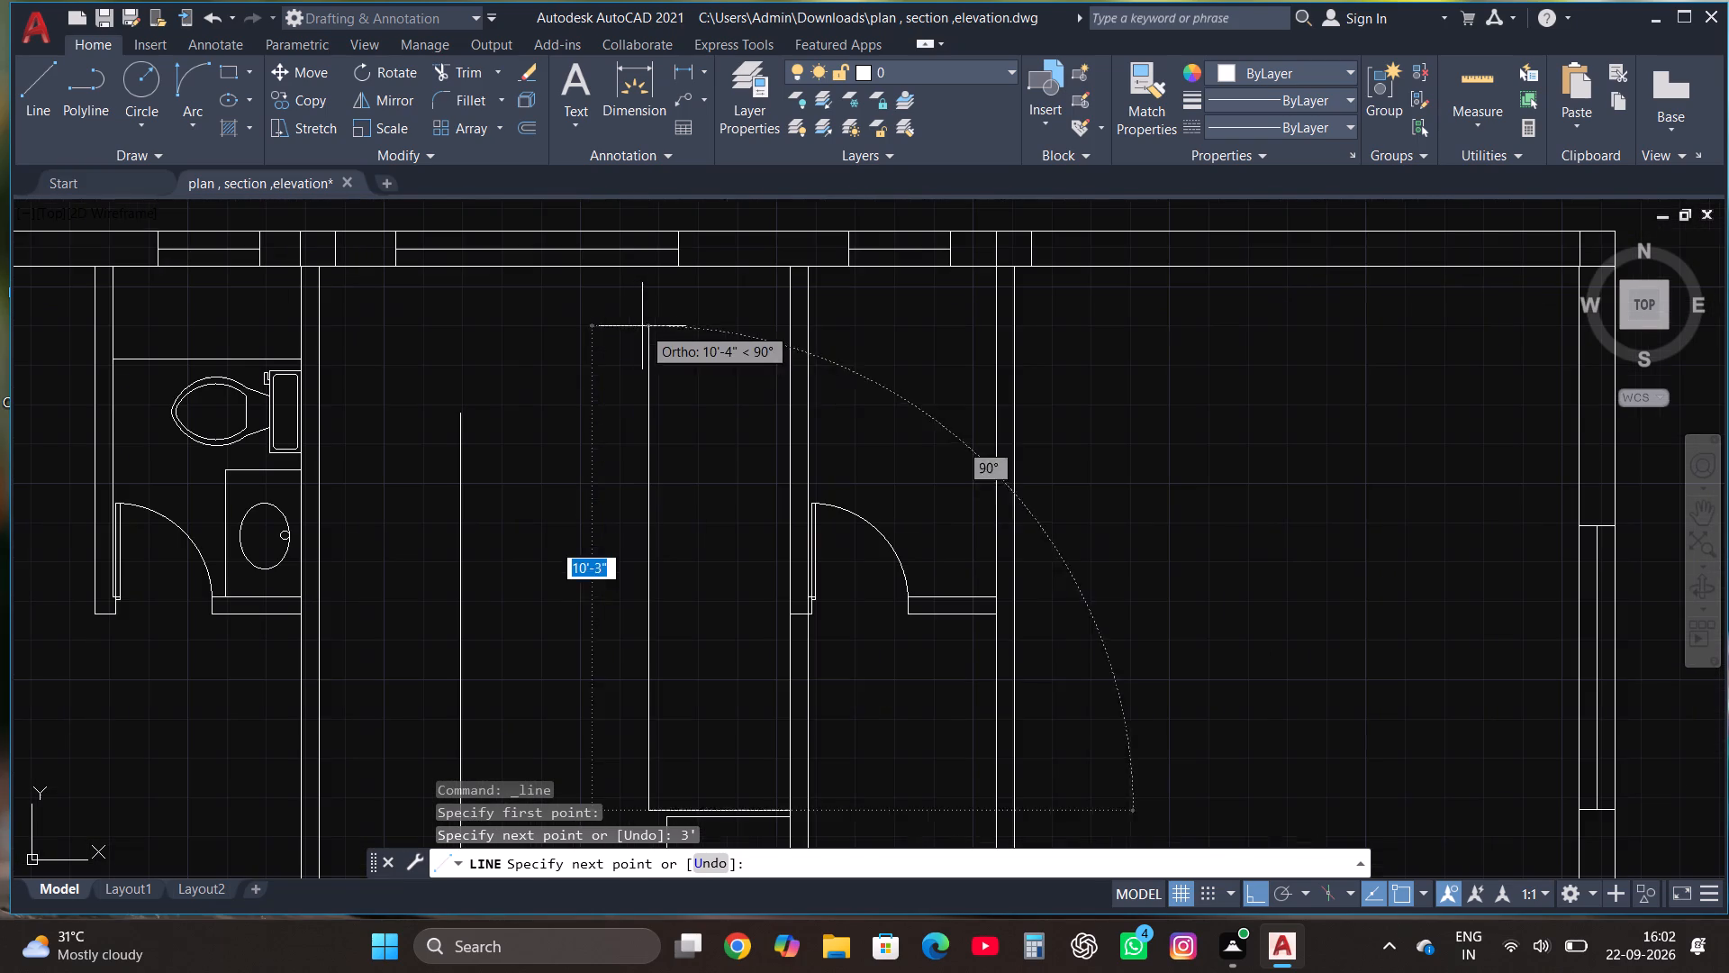
pyautogui.click(632, 412)
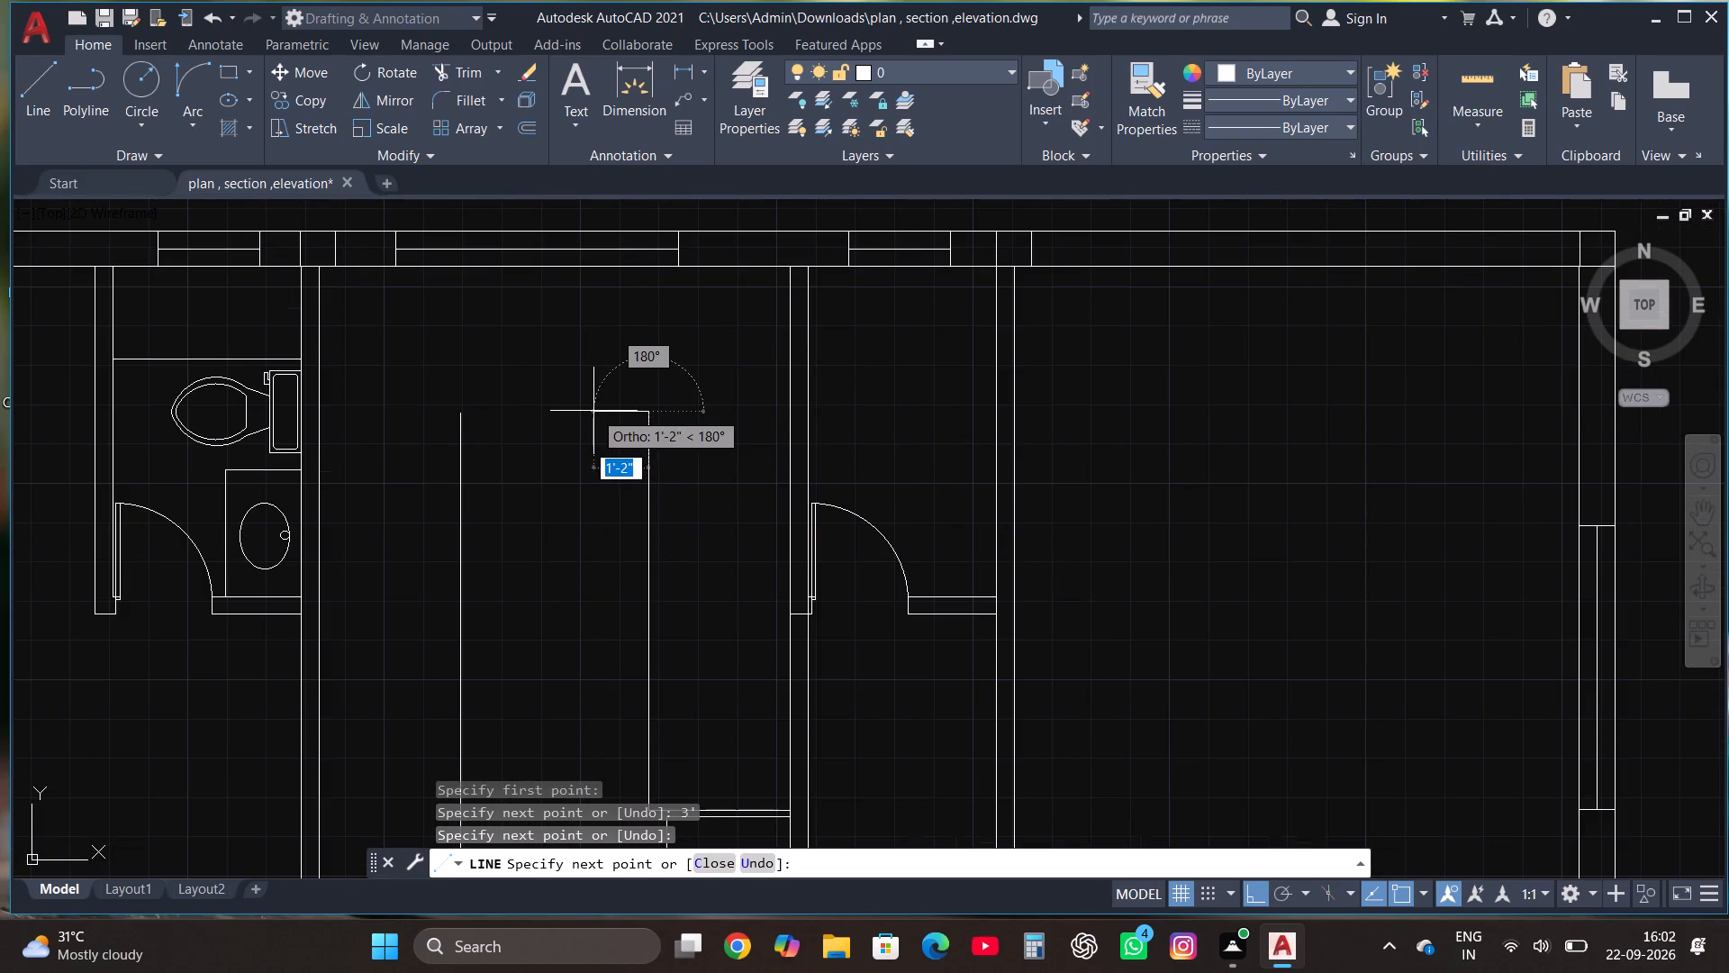
pyautogui.press('Escape')
# From the upper middle room's top right inner corner, draw a line 3' down the wall and left past the far vertical line.
pyautogui.click(32, 87)
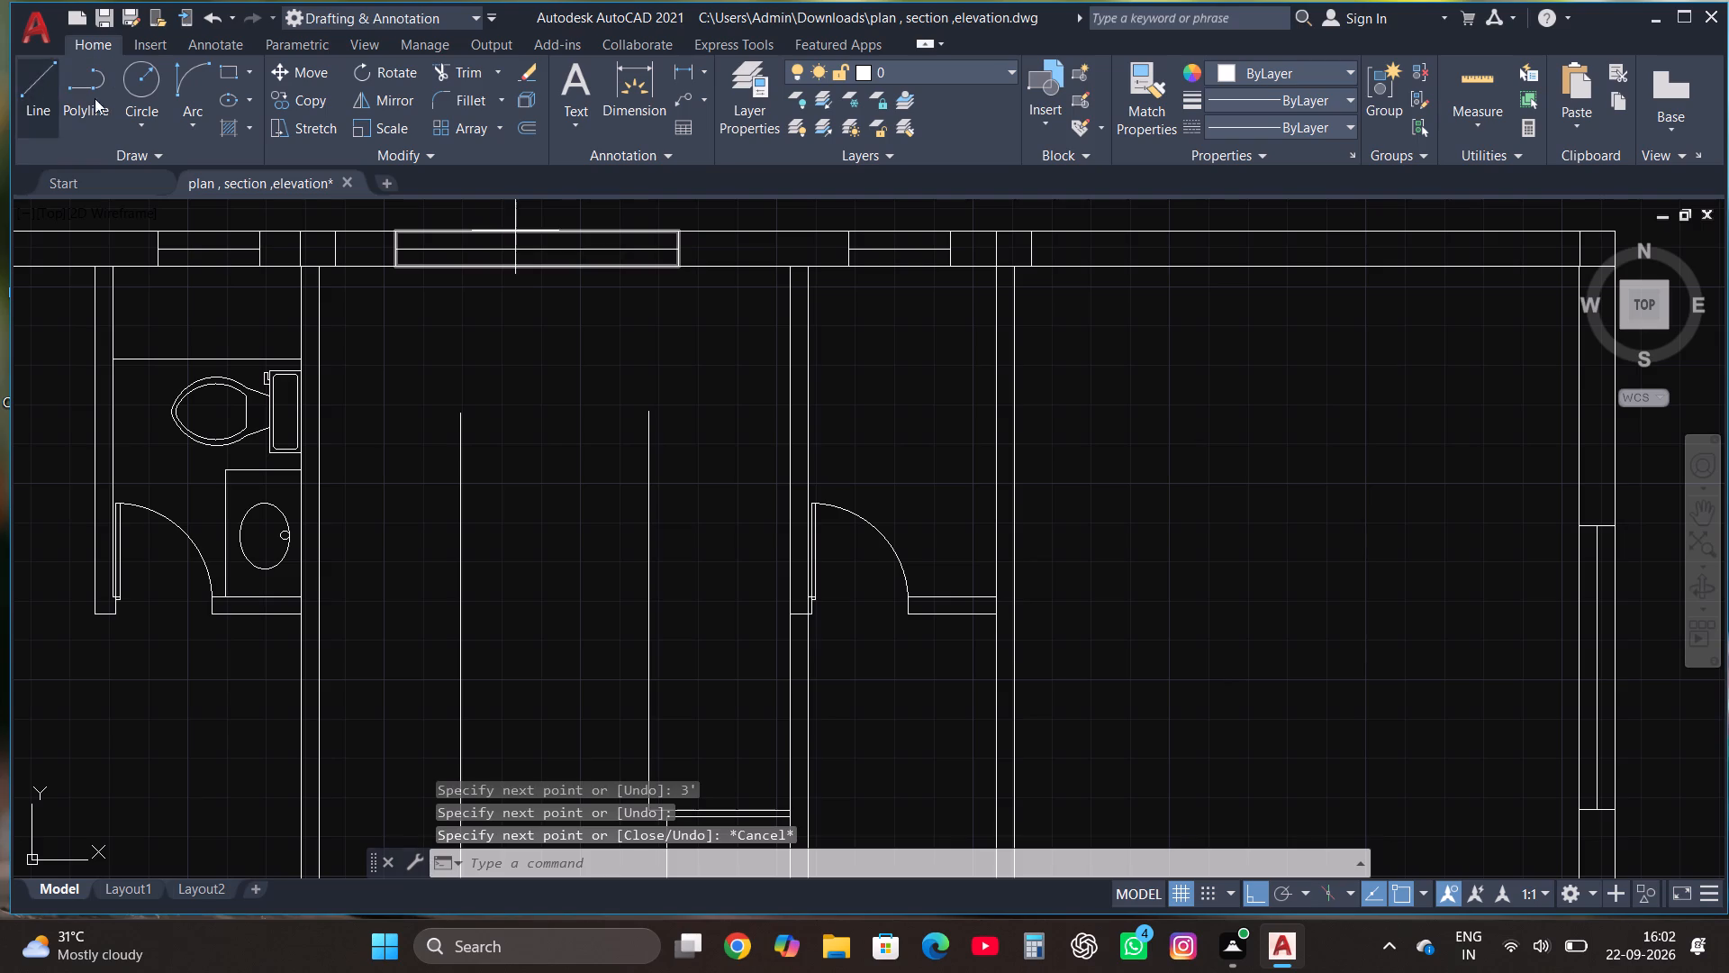
pyautogui.click(792, 267)
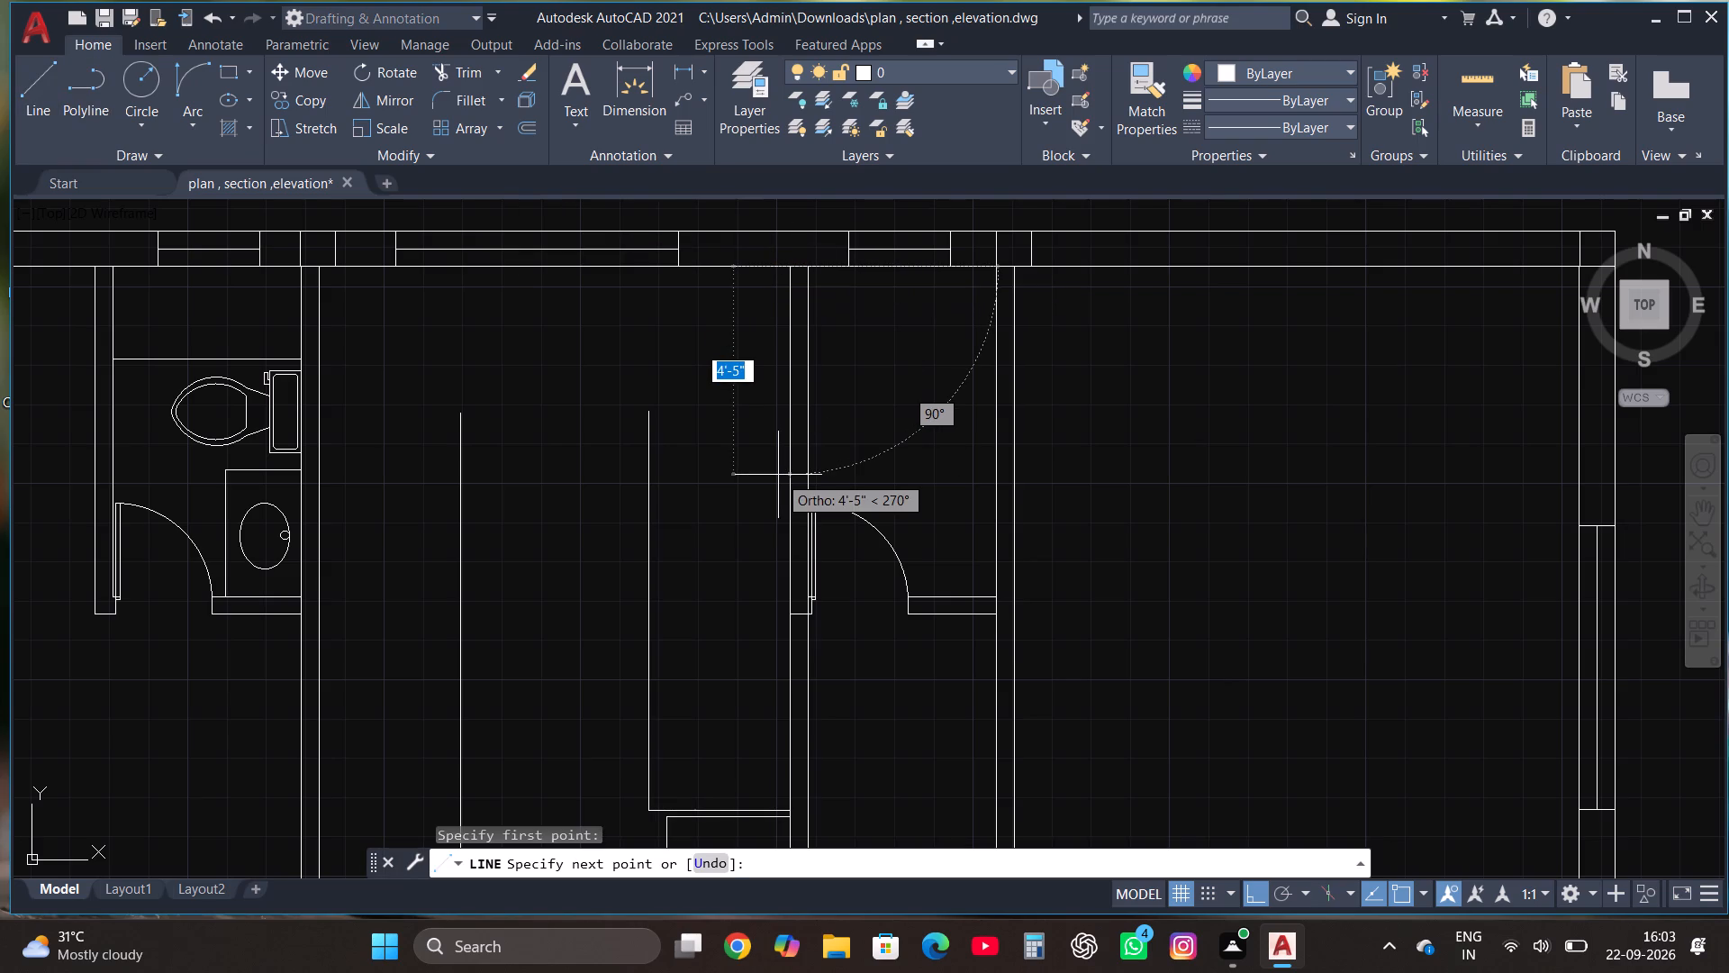
pyautogui.write("3'")
pyautogui.press('Return')
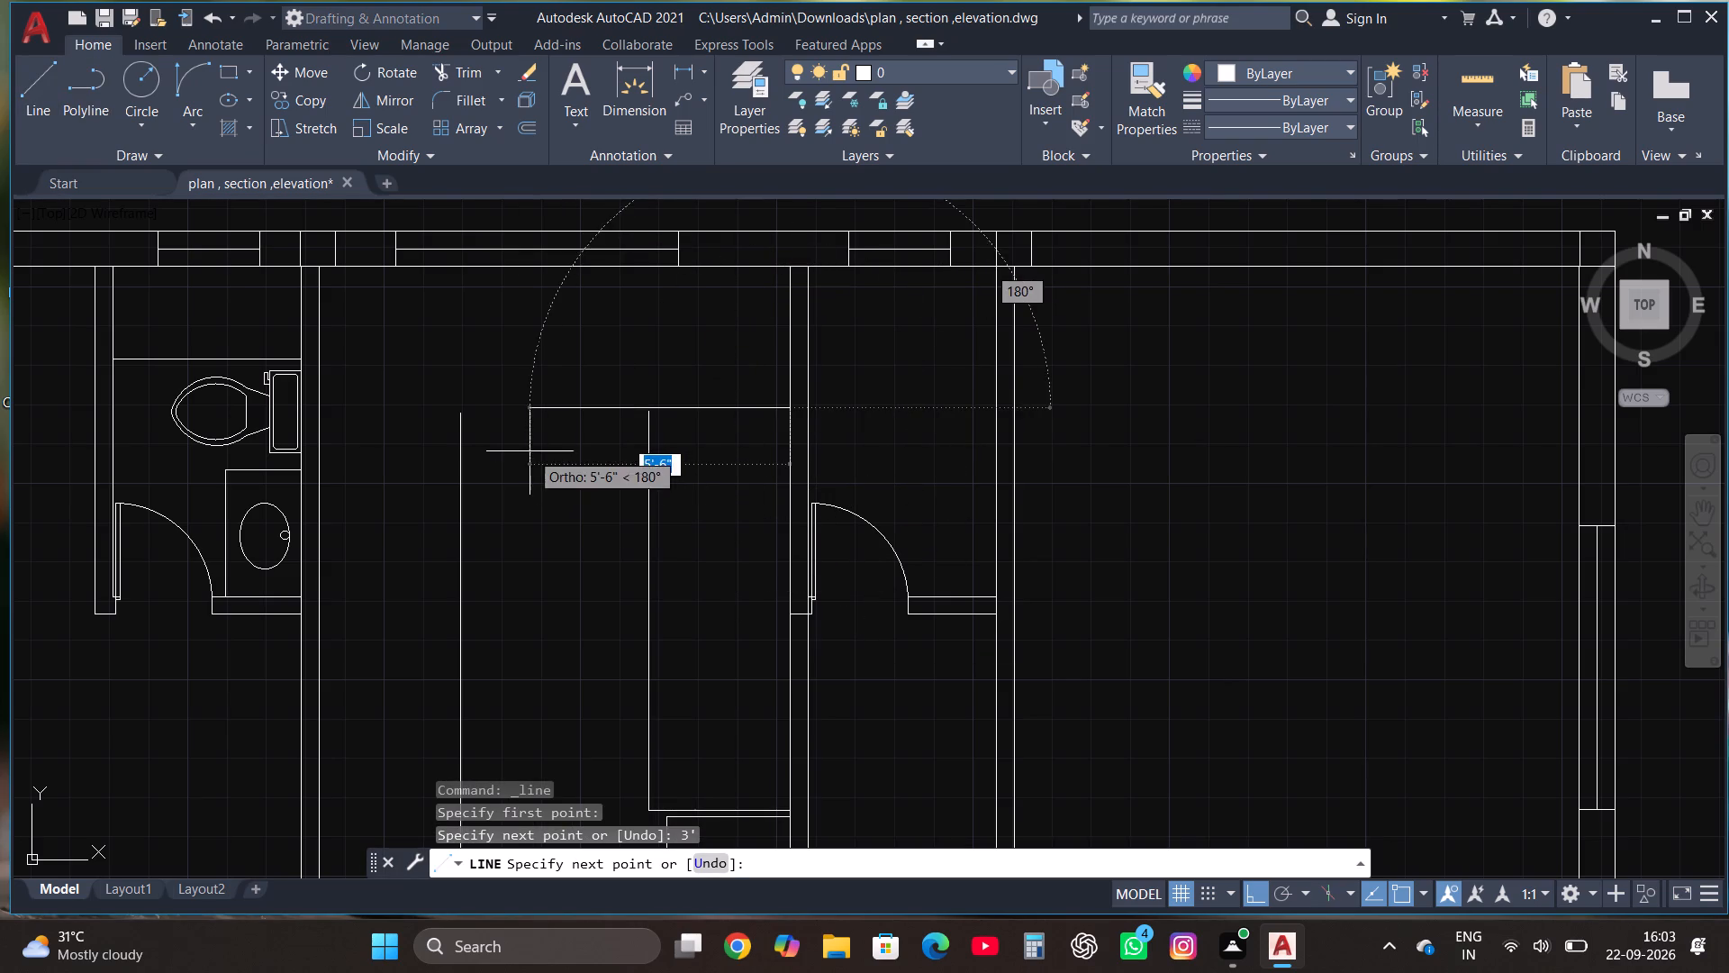
pyautogui.click(444, 433)
pyautogui.press('Escape')
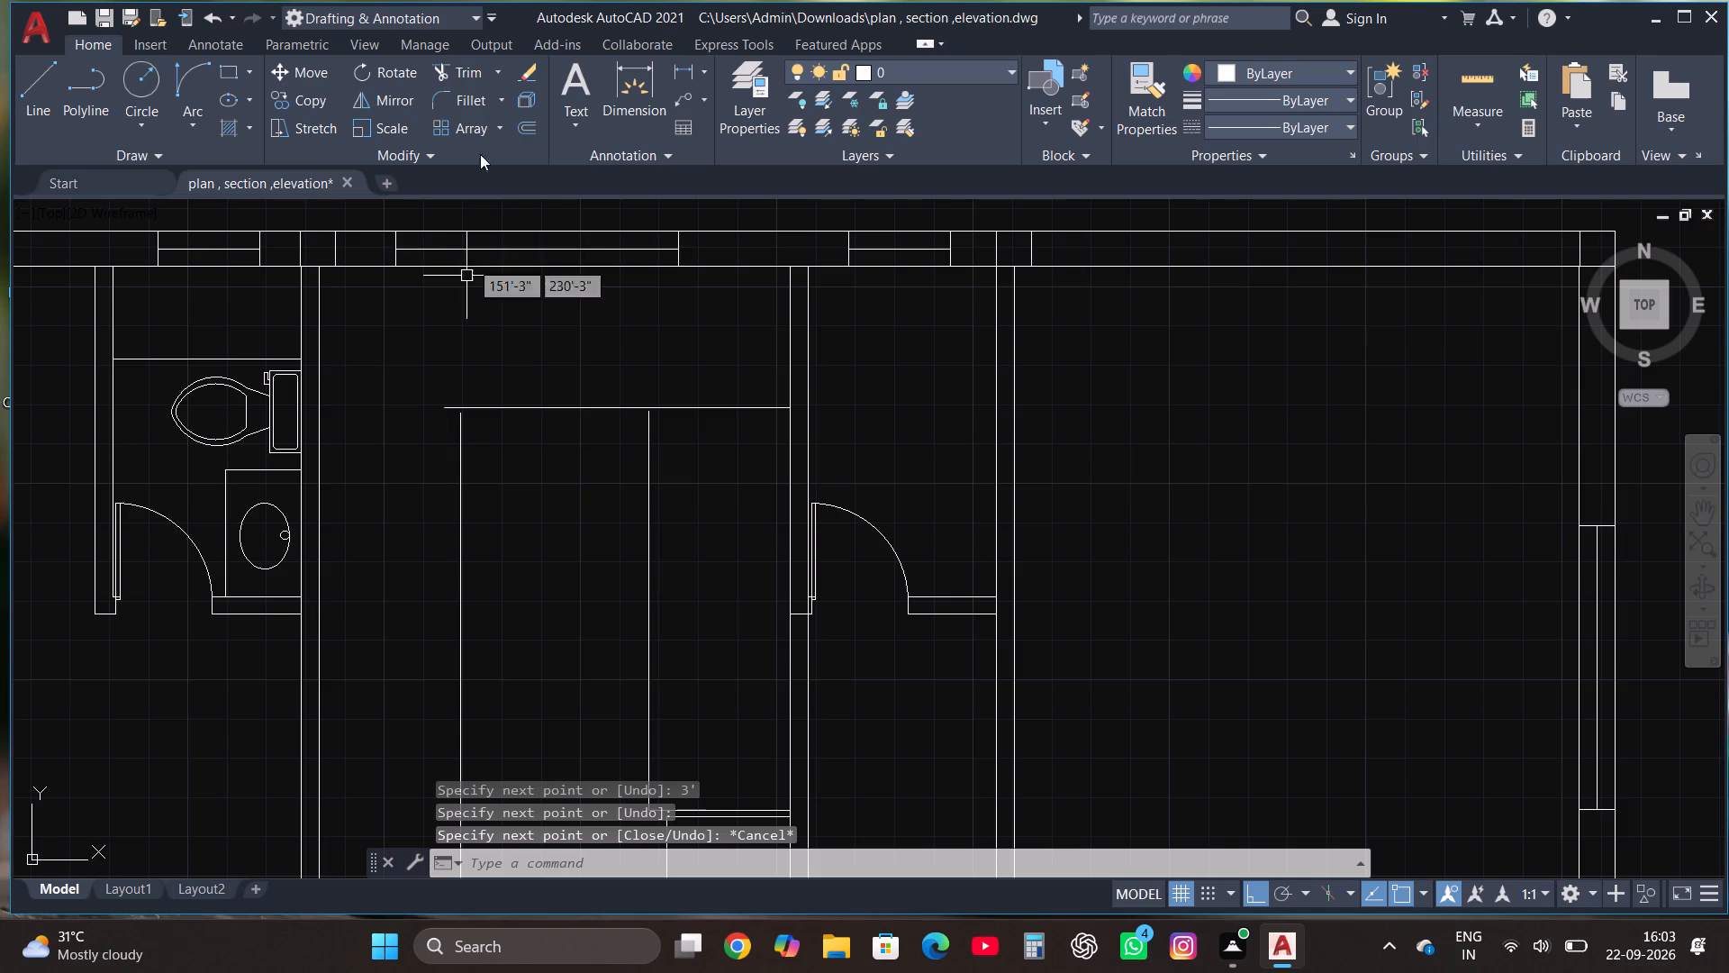
# Fillet the new horizontal line with the left and right vertical lines to form two square corners.
pyautogui.click(467, 95)
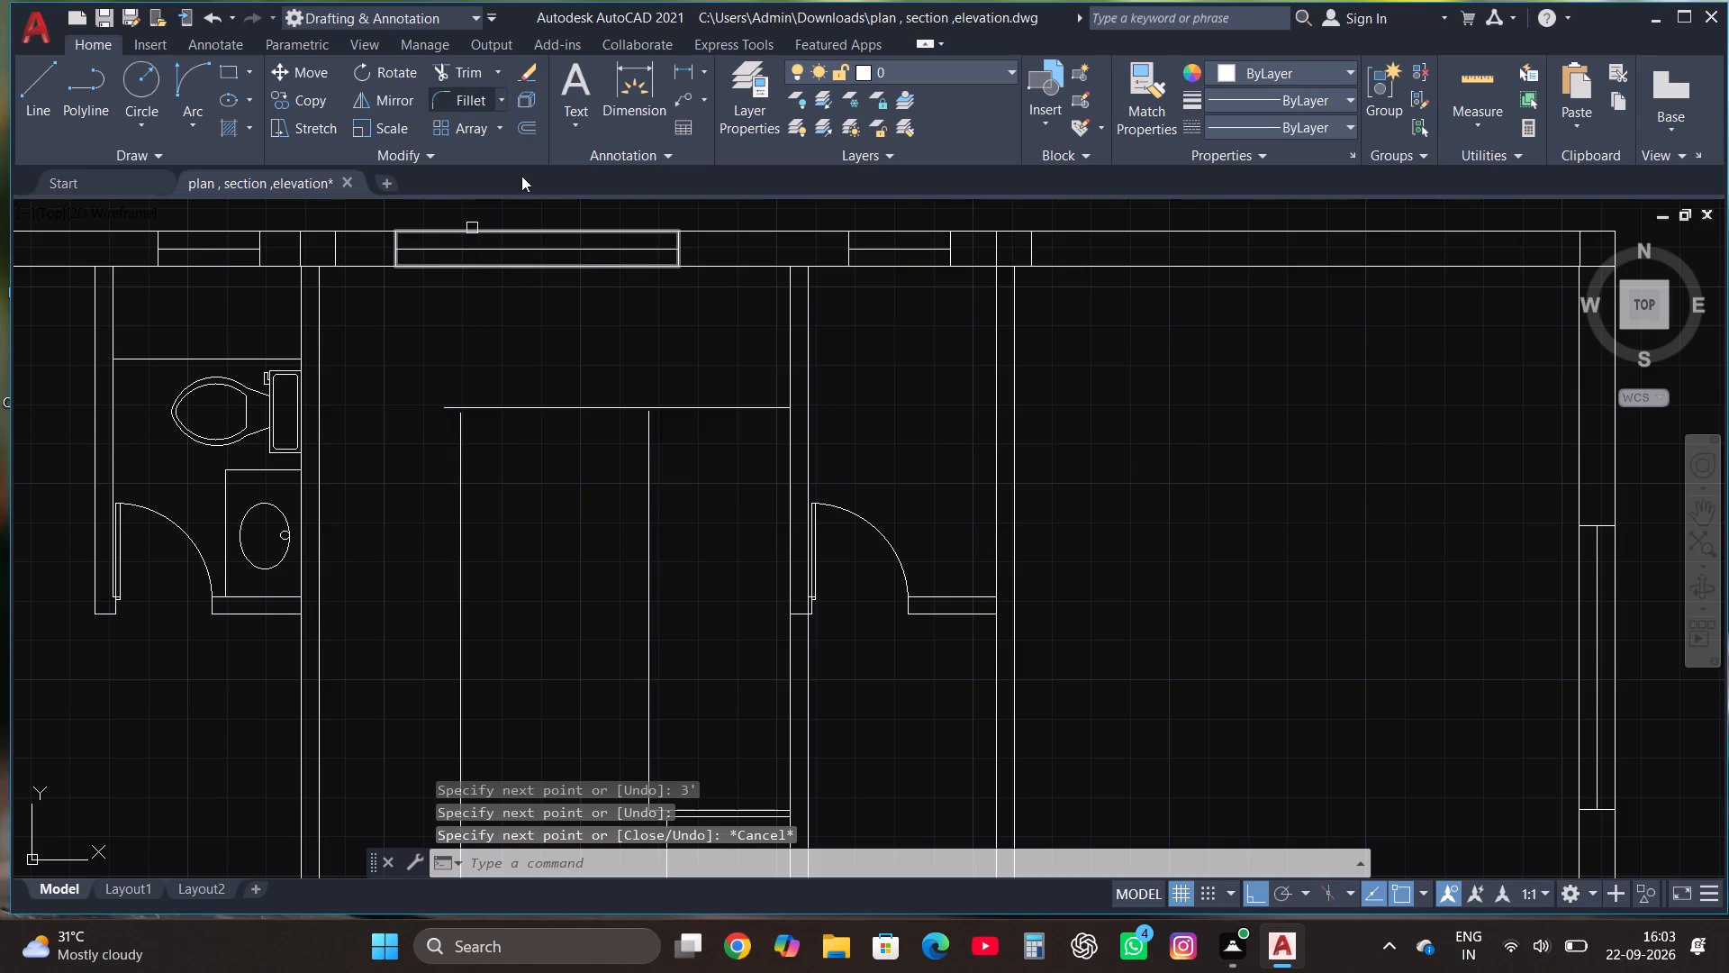
pyautogui.click(670, 410)
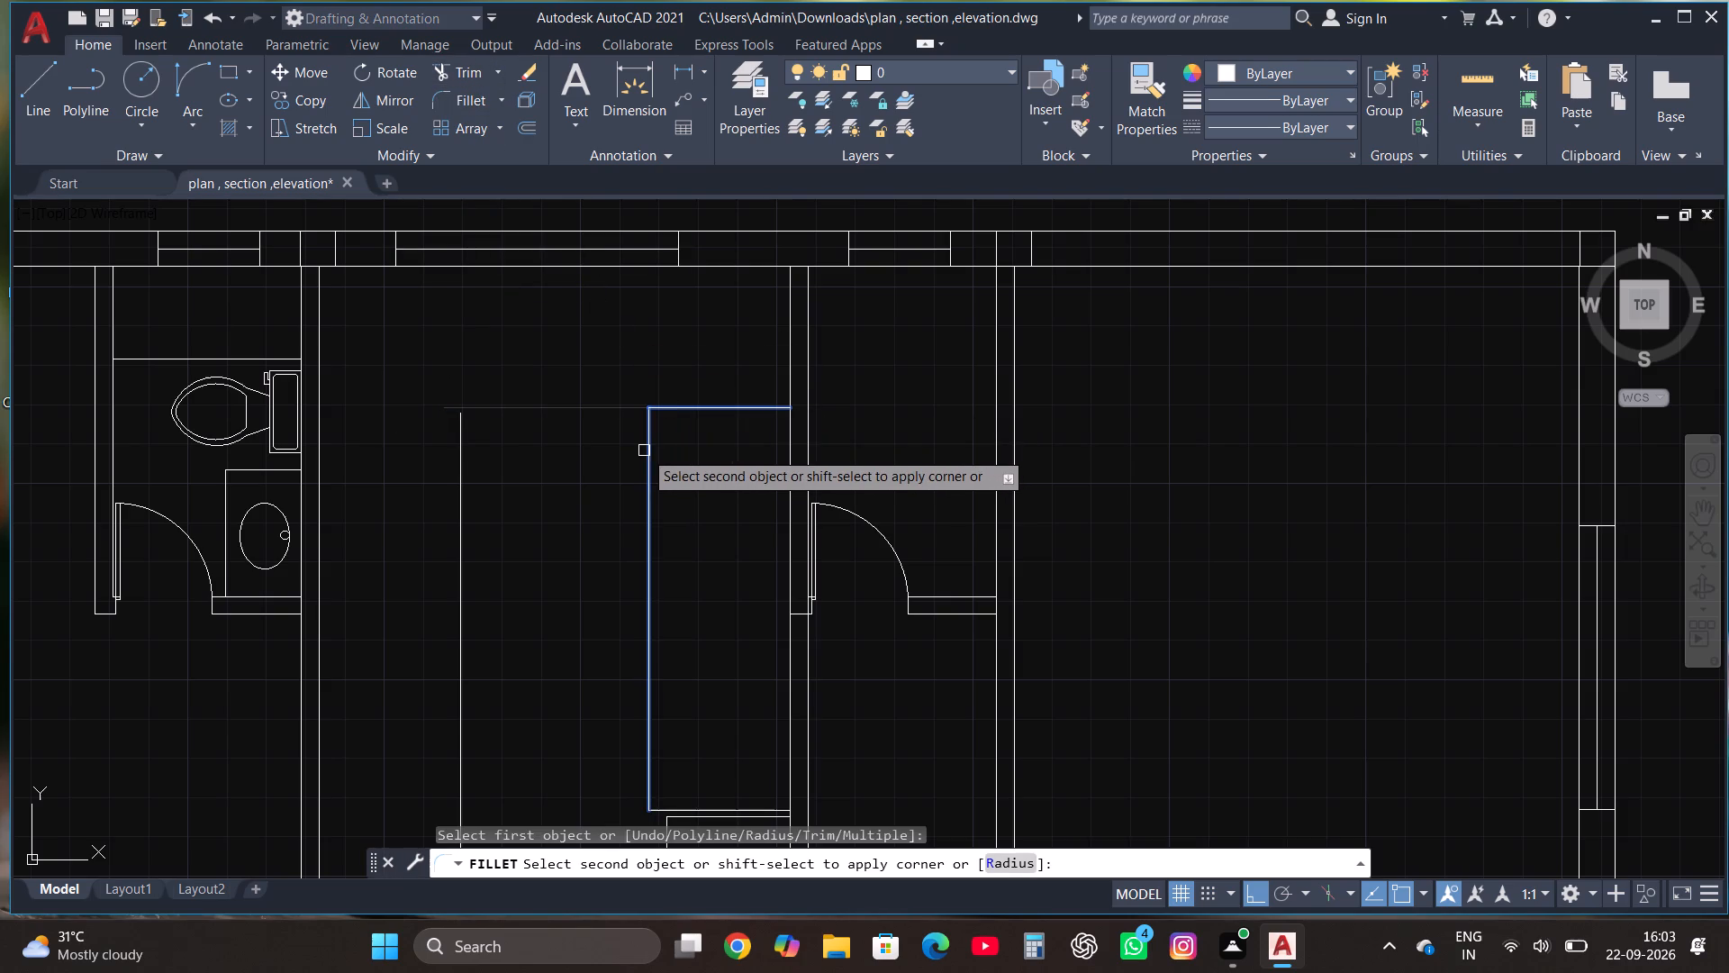
pyautogui.click(465, 501)
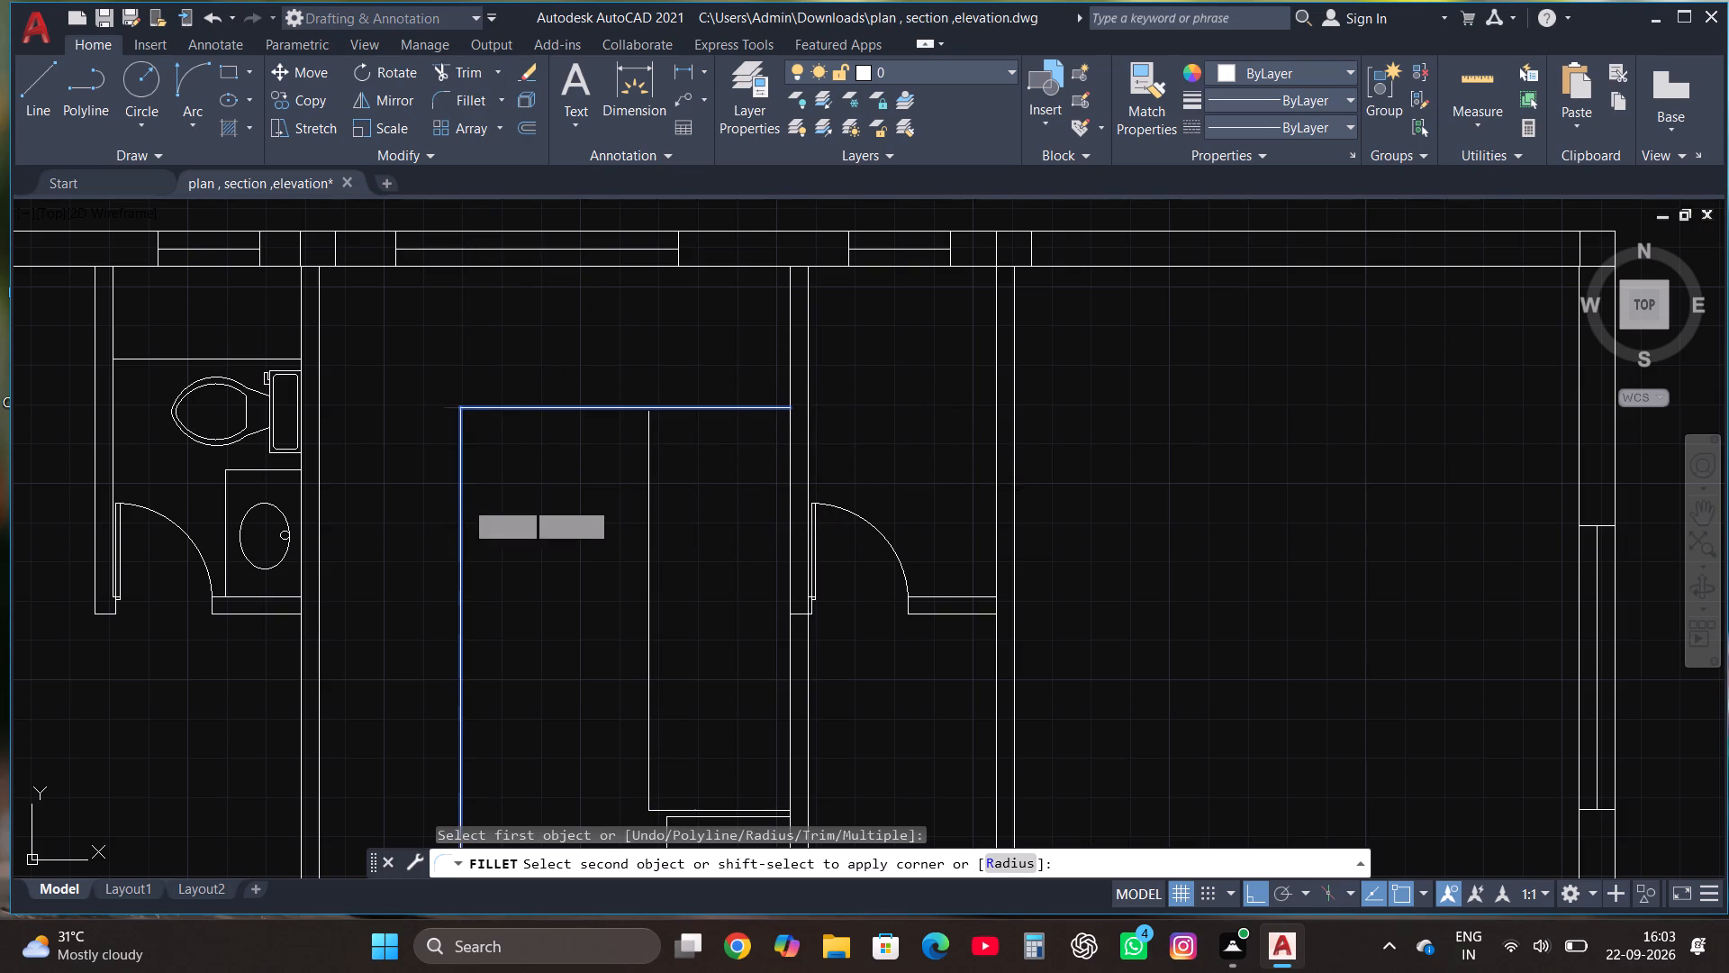
pyautogui.click(466, 115)
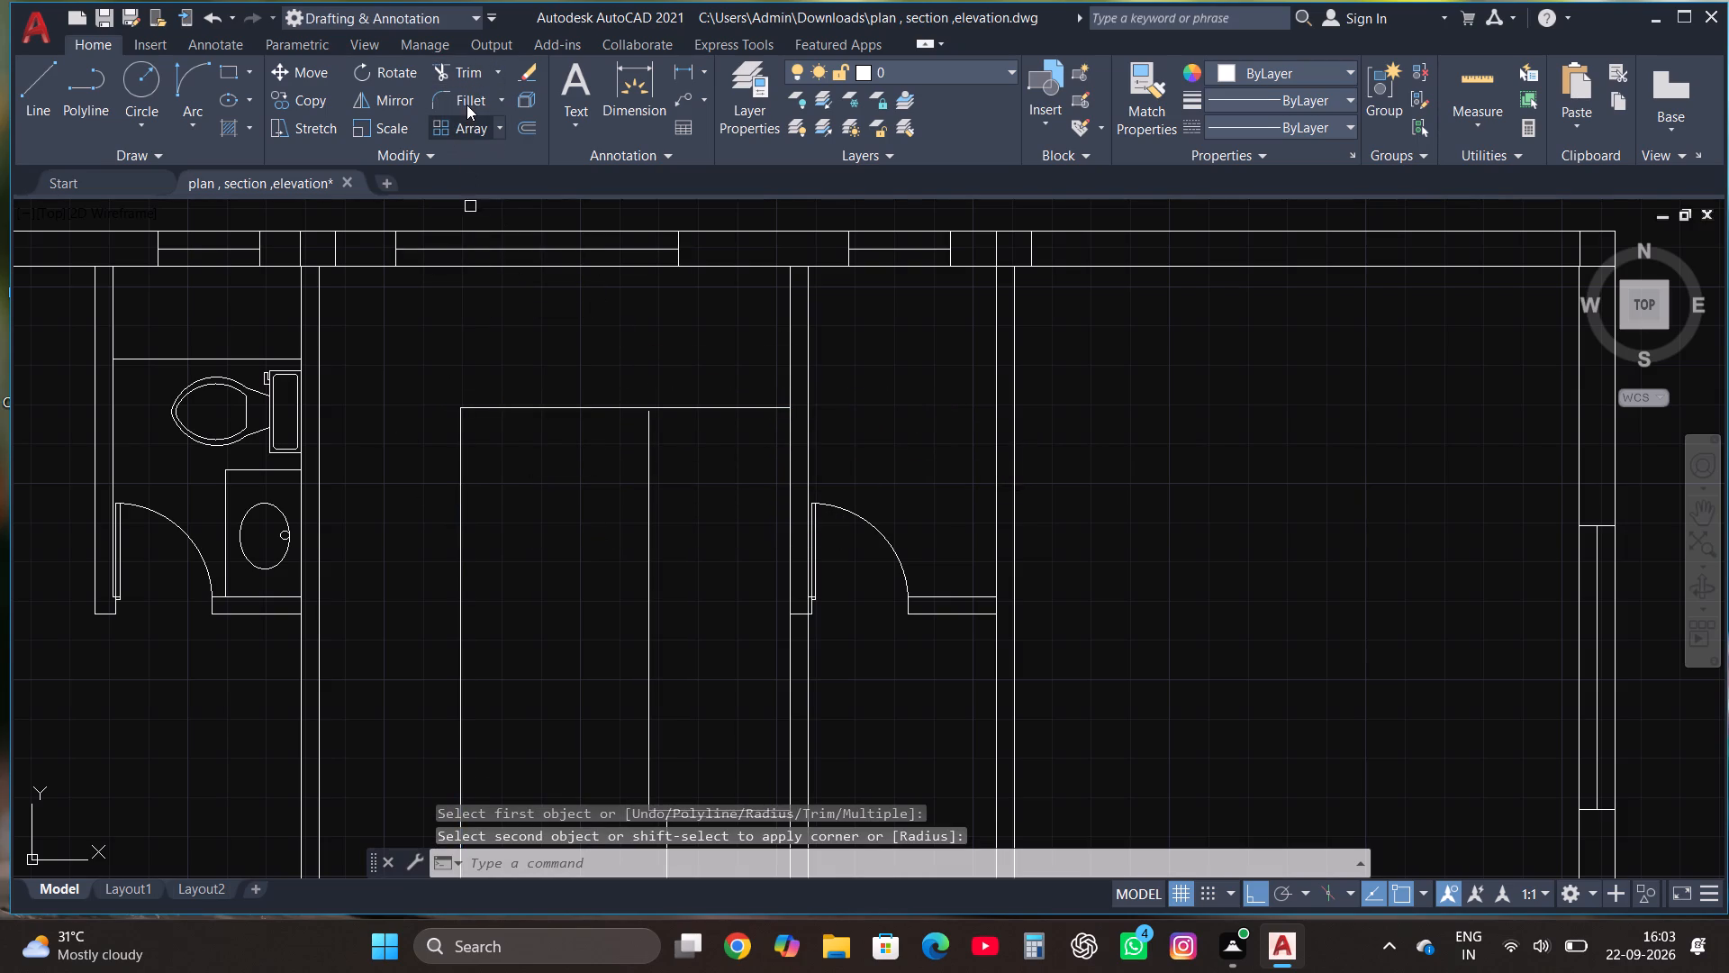
pyautogui.click(466, 105)
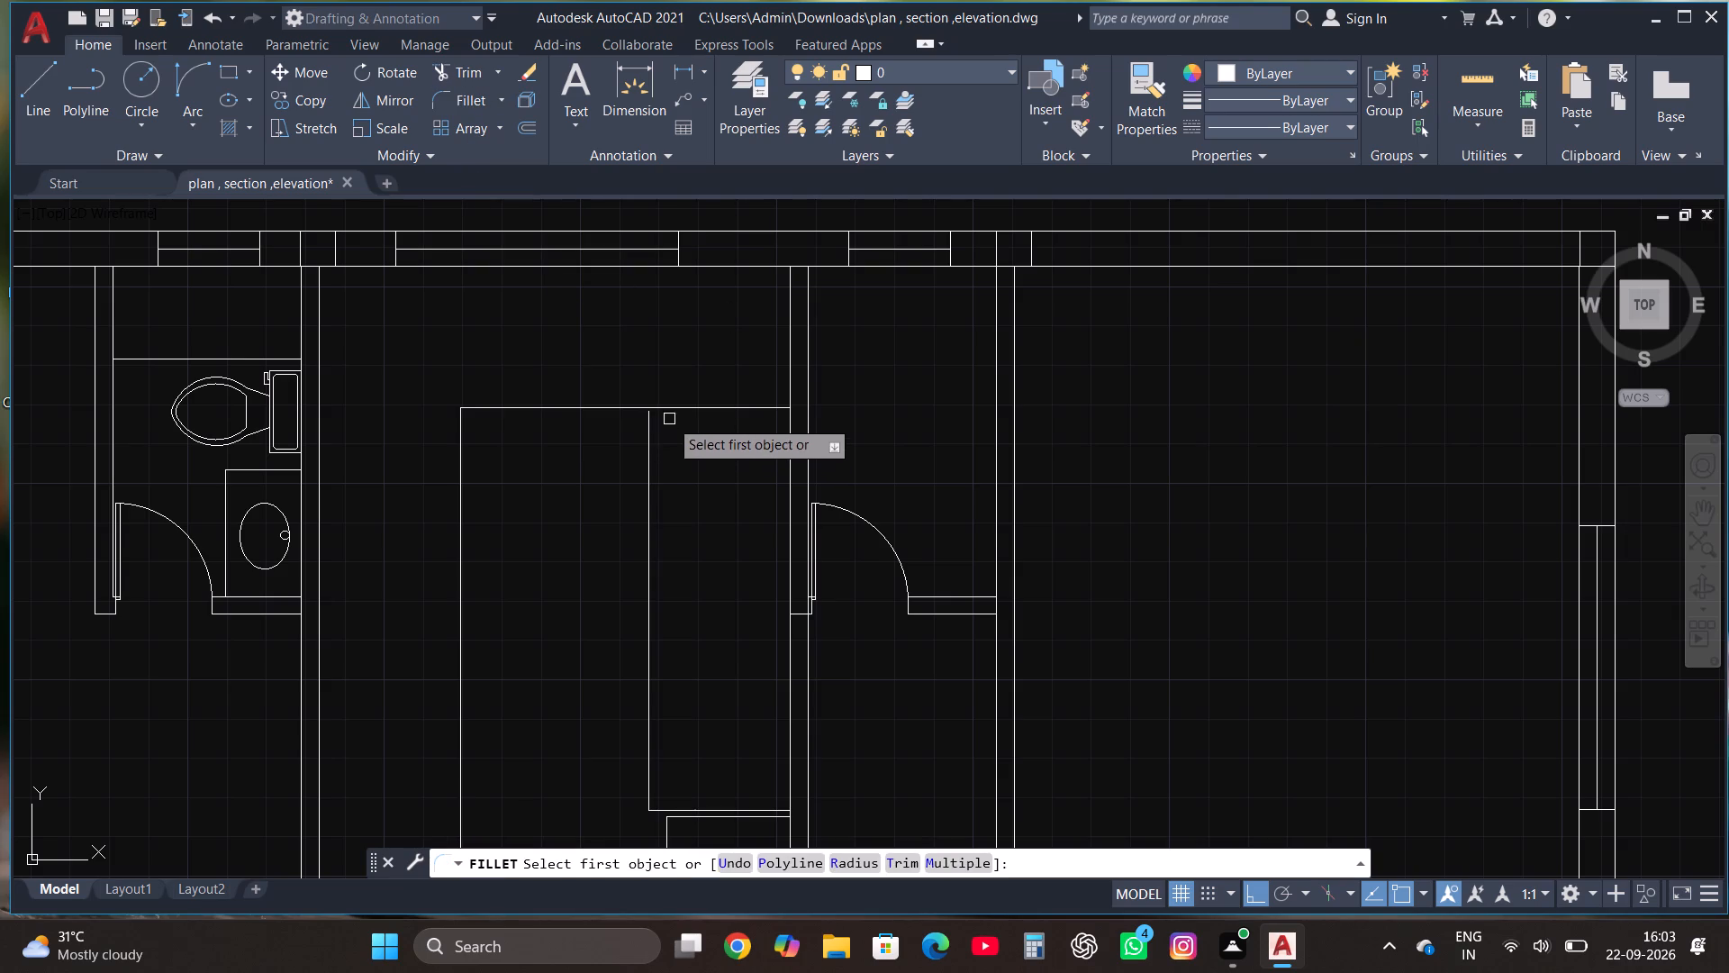
pyautogui.click(669, 417)
pyautogui.click(670, 405)
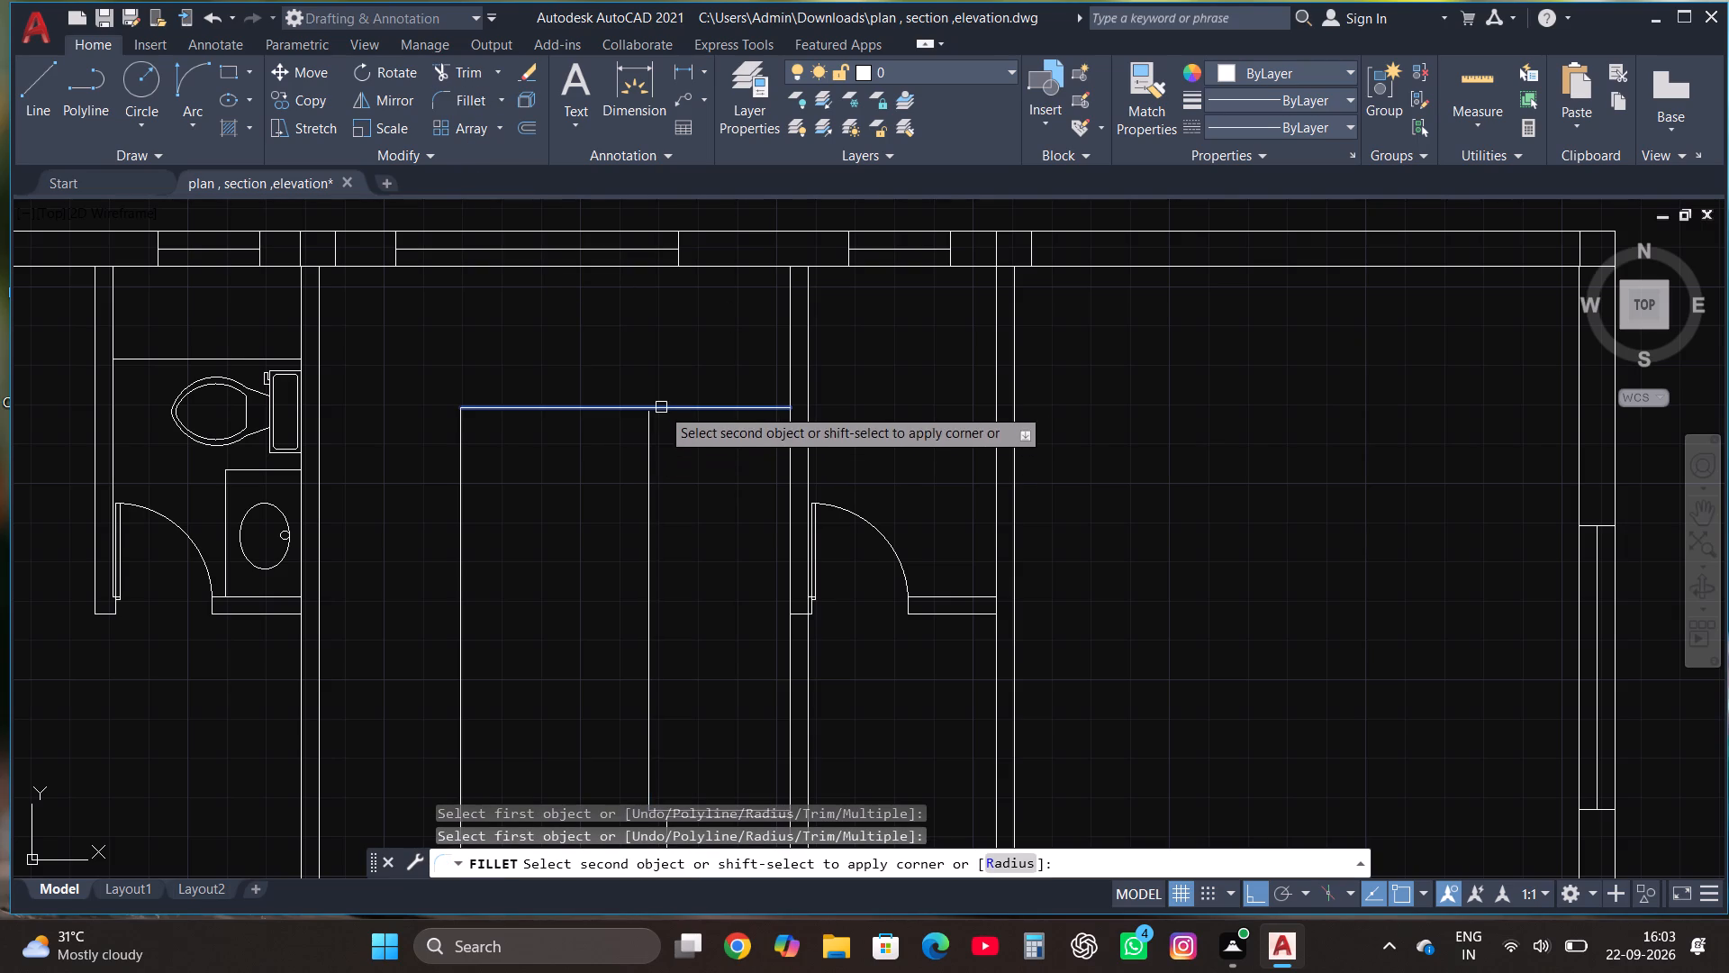
pyautogui.press('Escape')
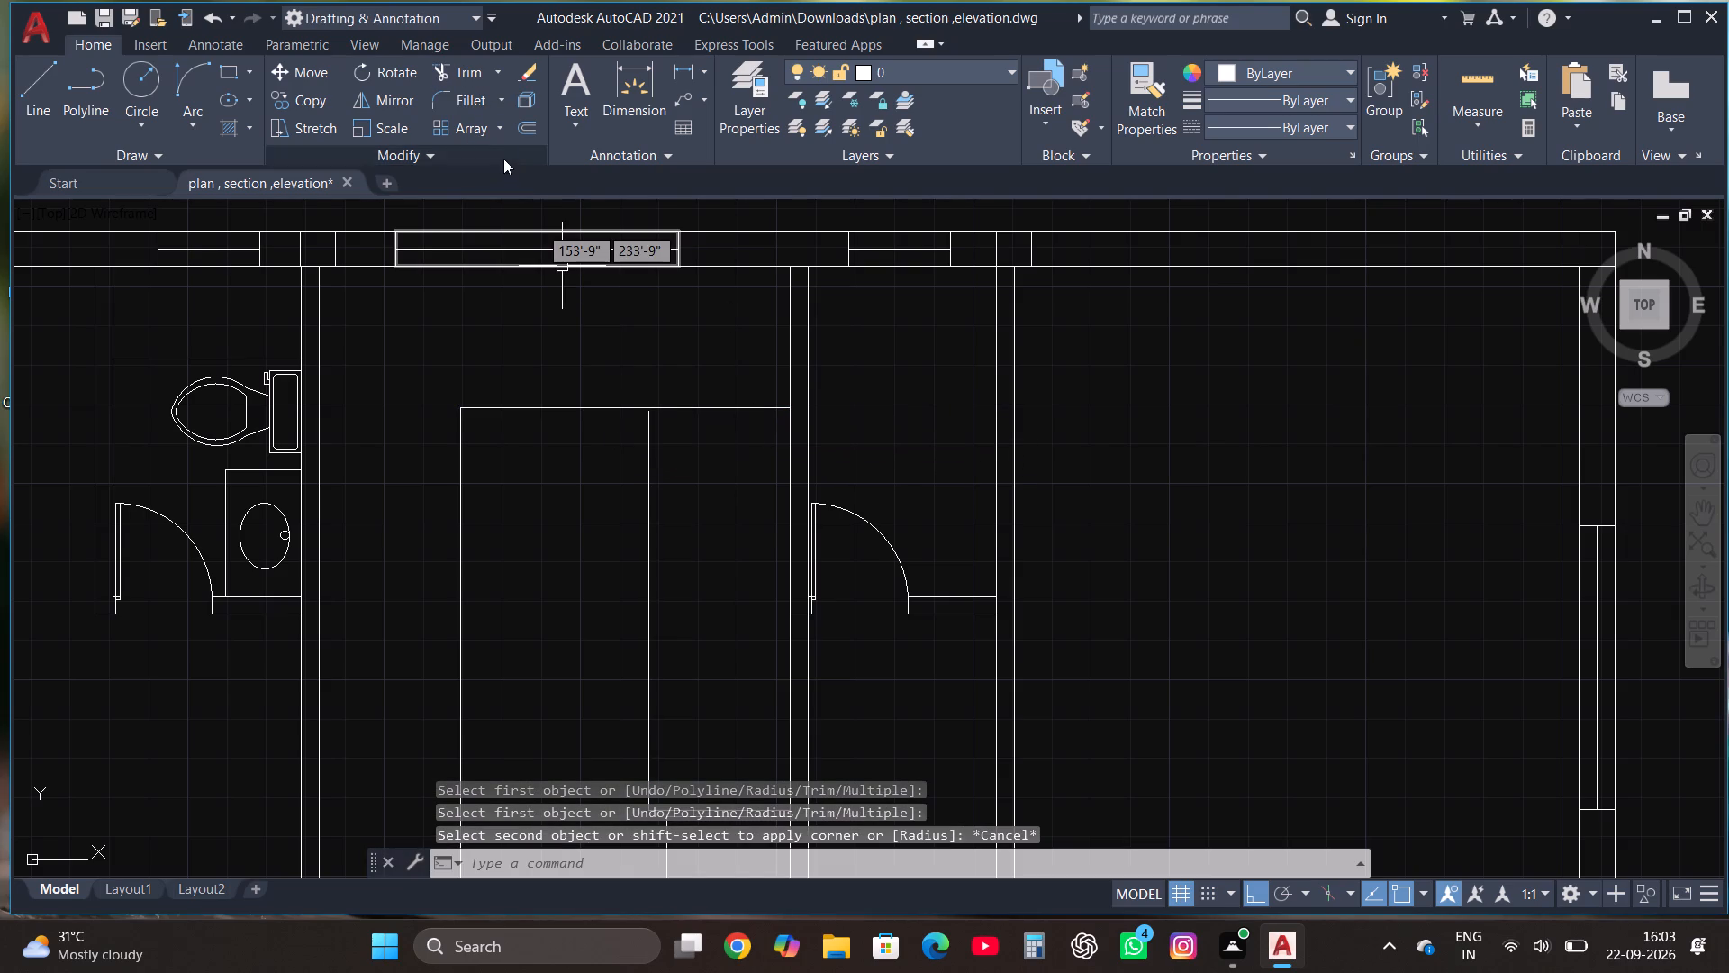
pyautogui.click(473, 101)
pyautogui.click(646, 497)
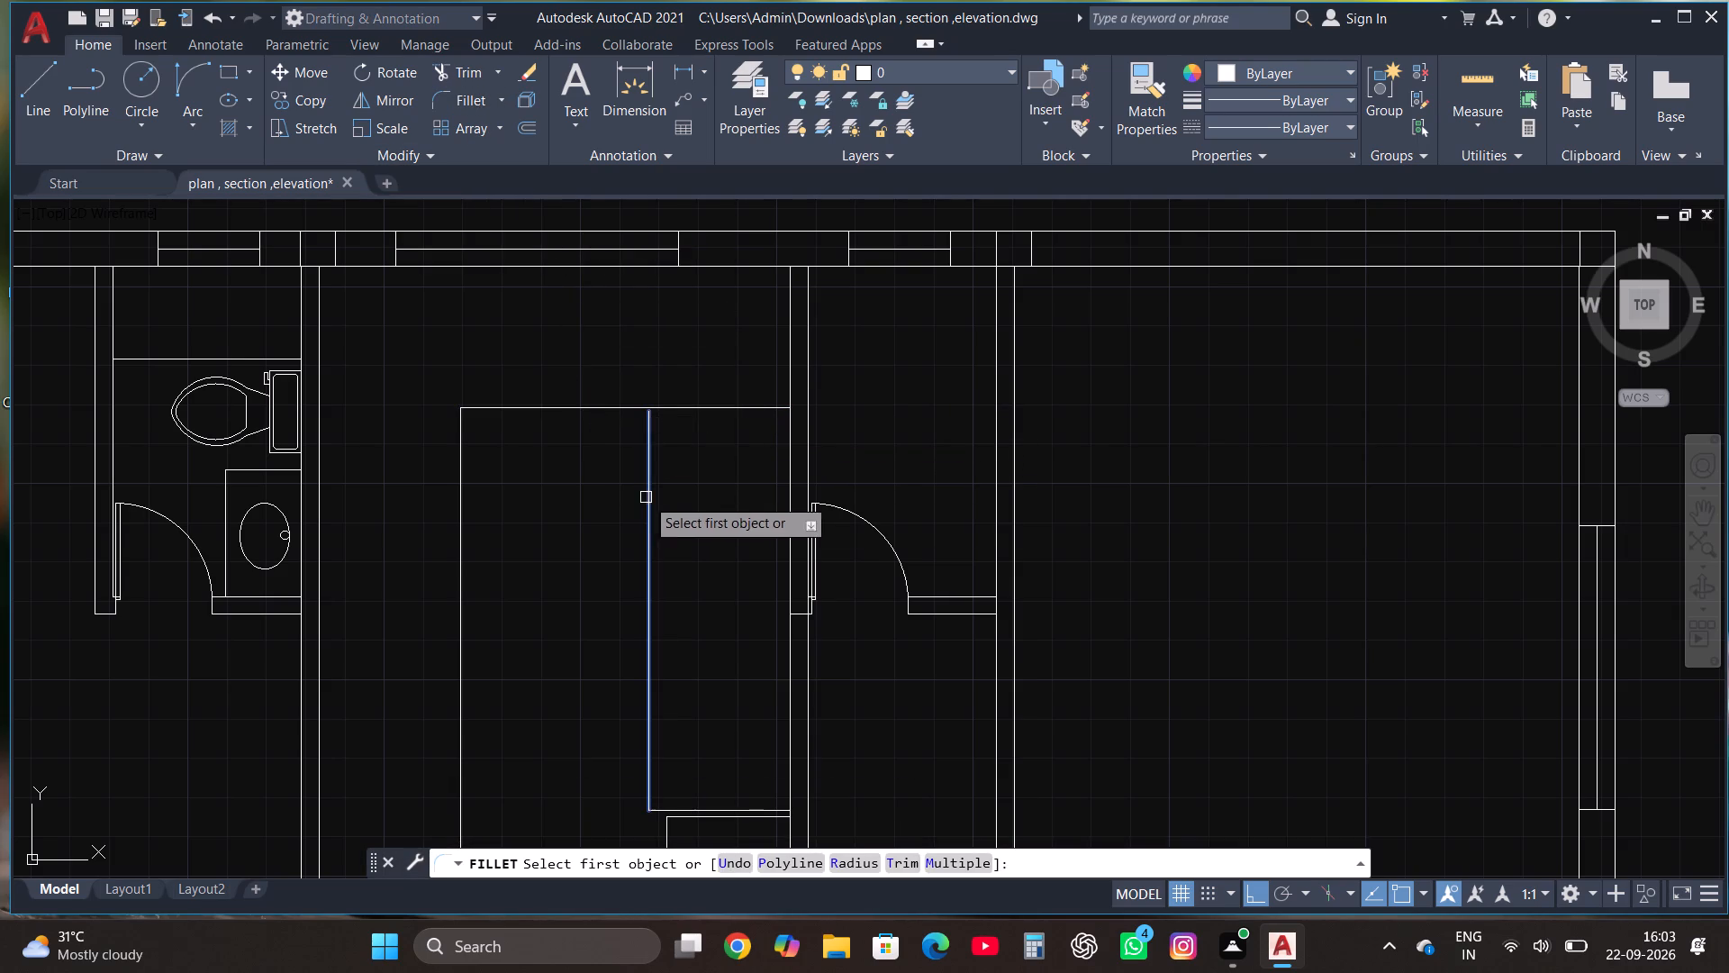
pyautogui.click(596, 406)
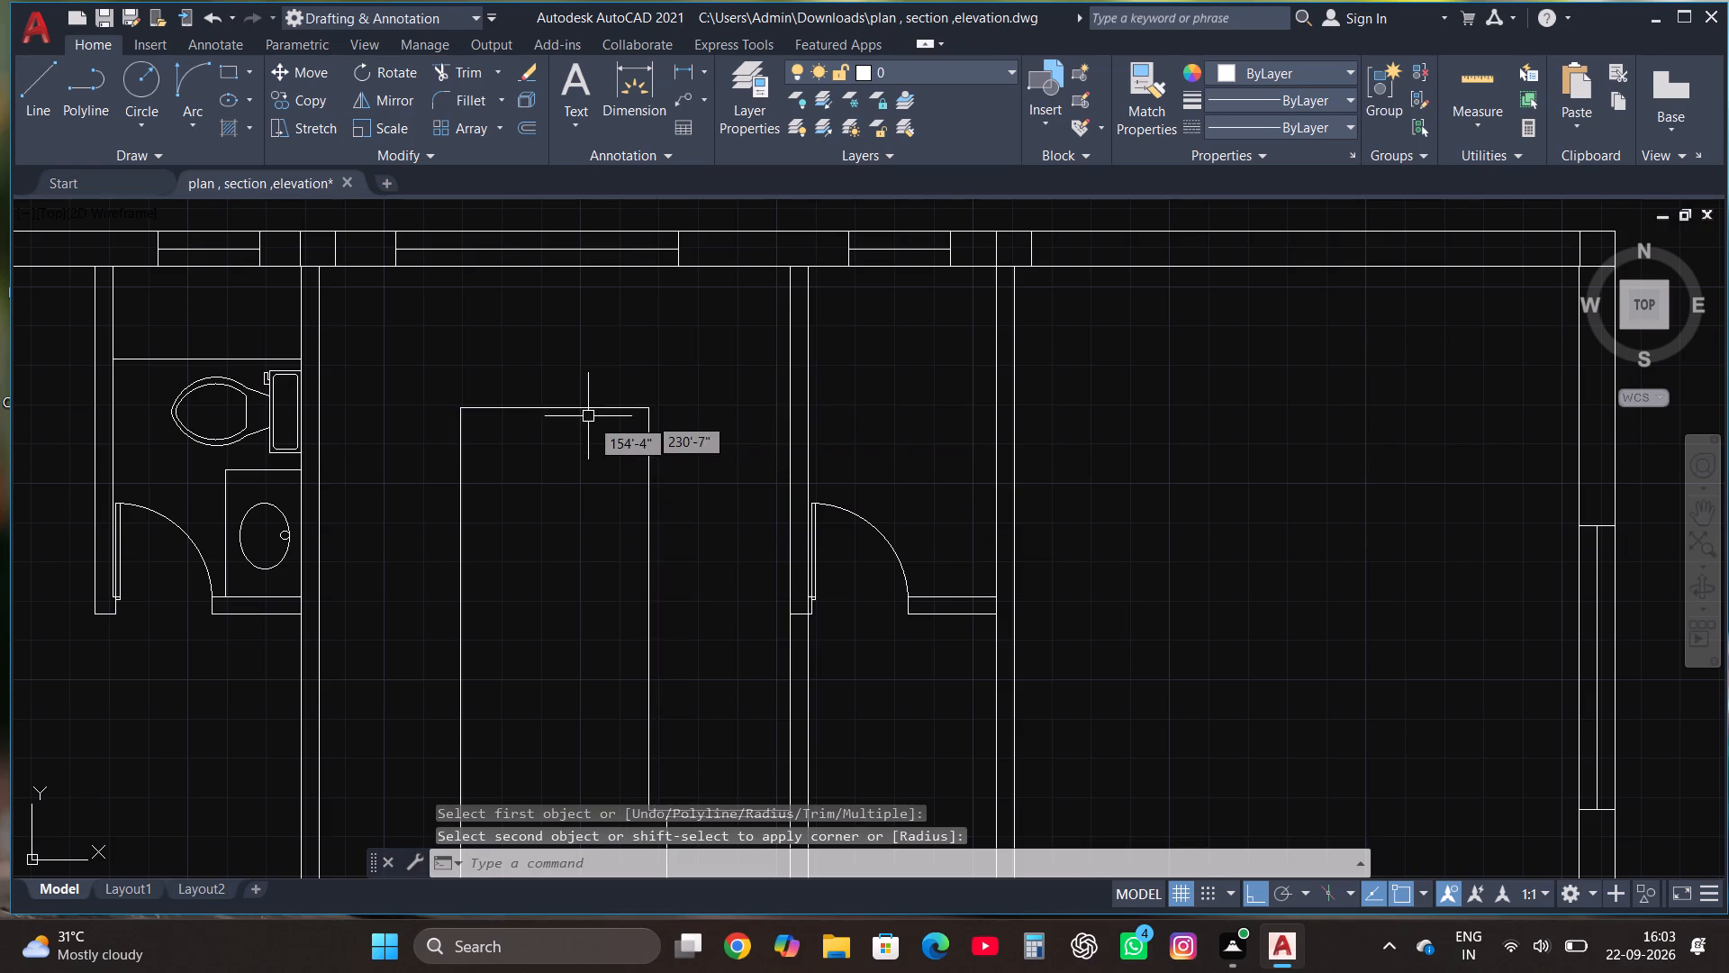
# Stretch the left edge of the lower right corner rectangle about 5" to the left.
pyautogui.scroll(-2, 593, 423)
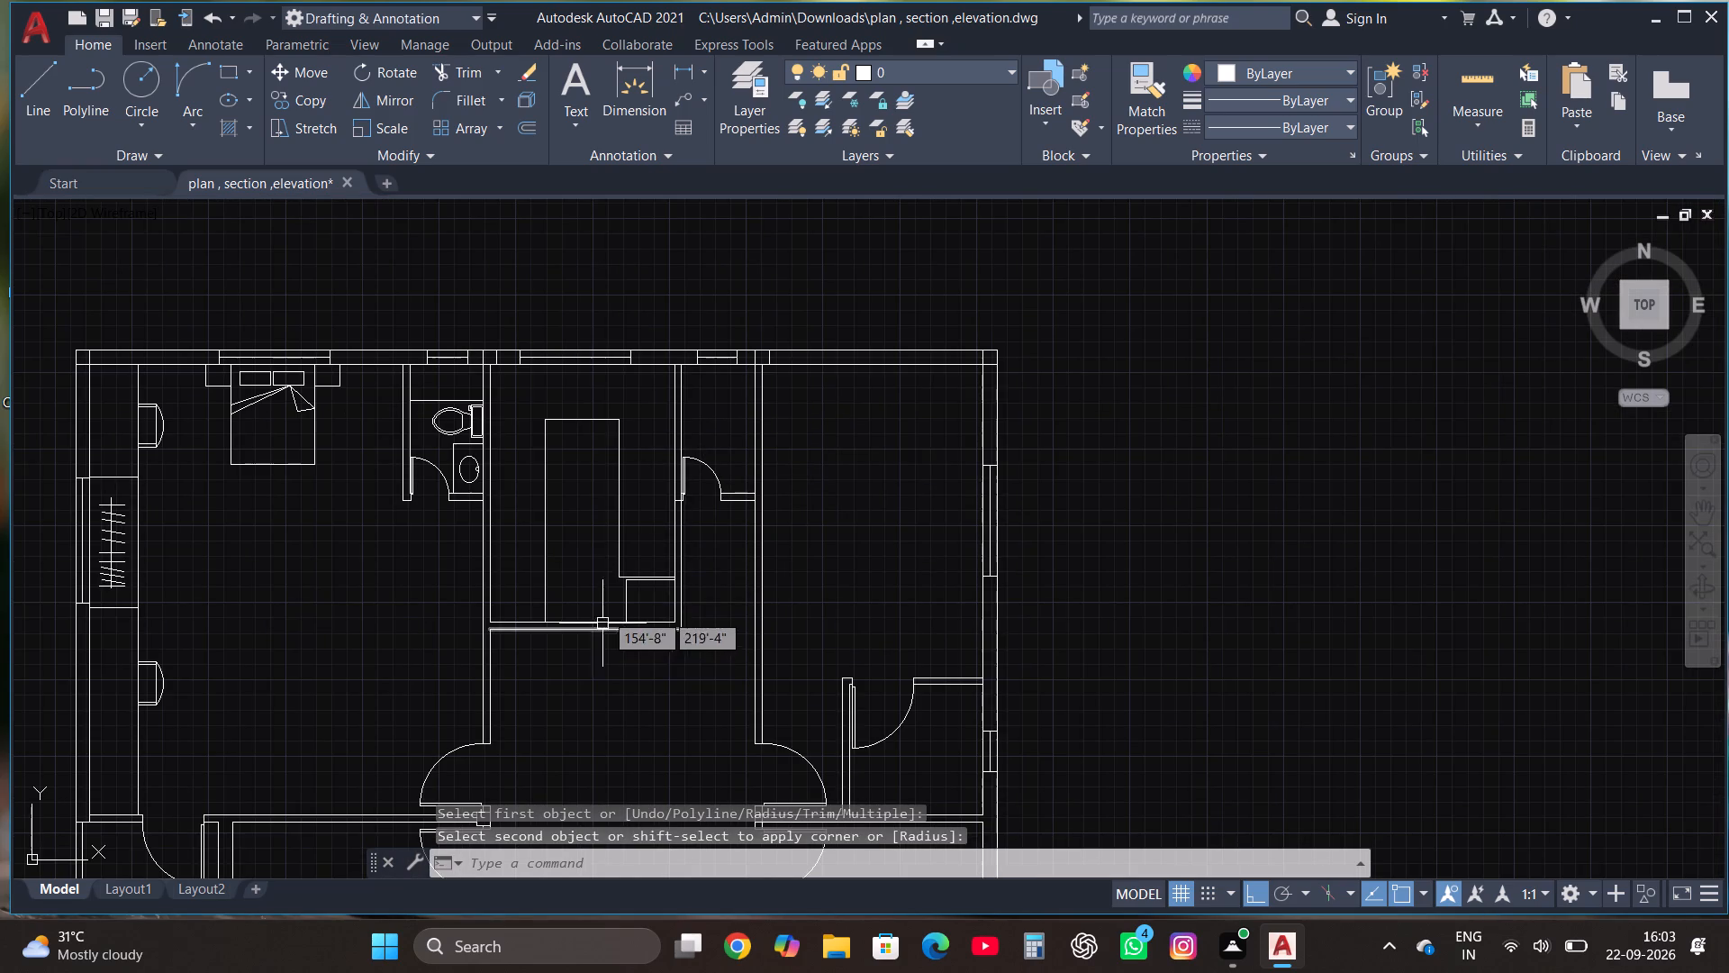
pyautogui.scroll(2, 626, 602)
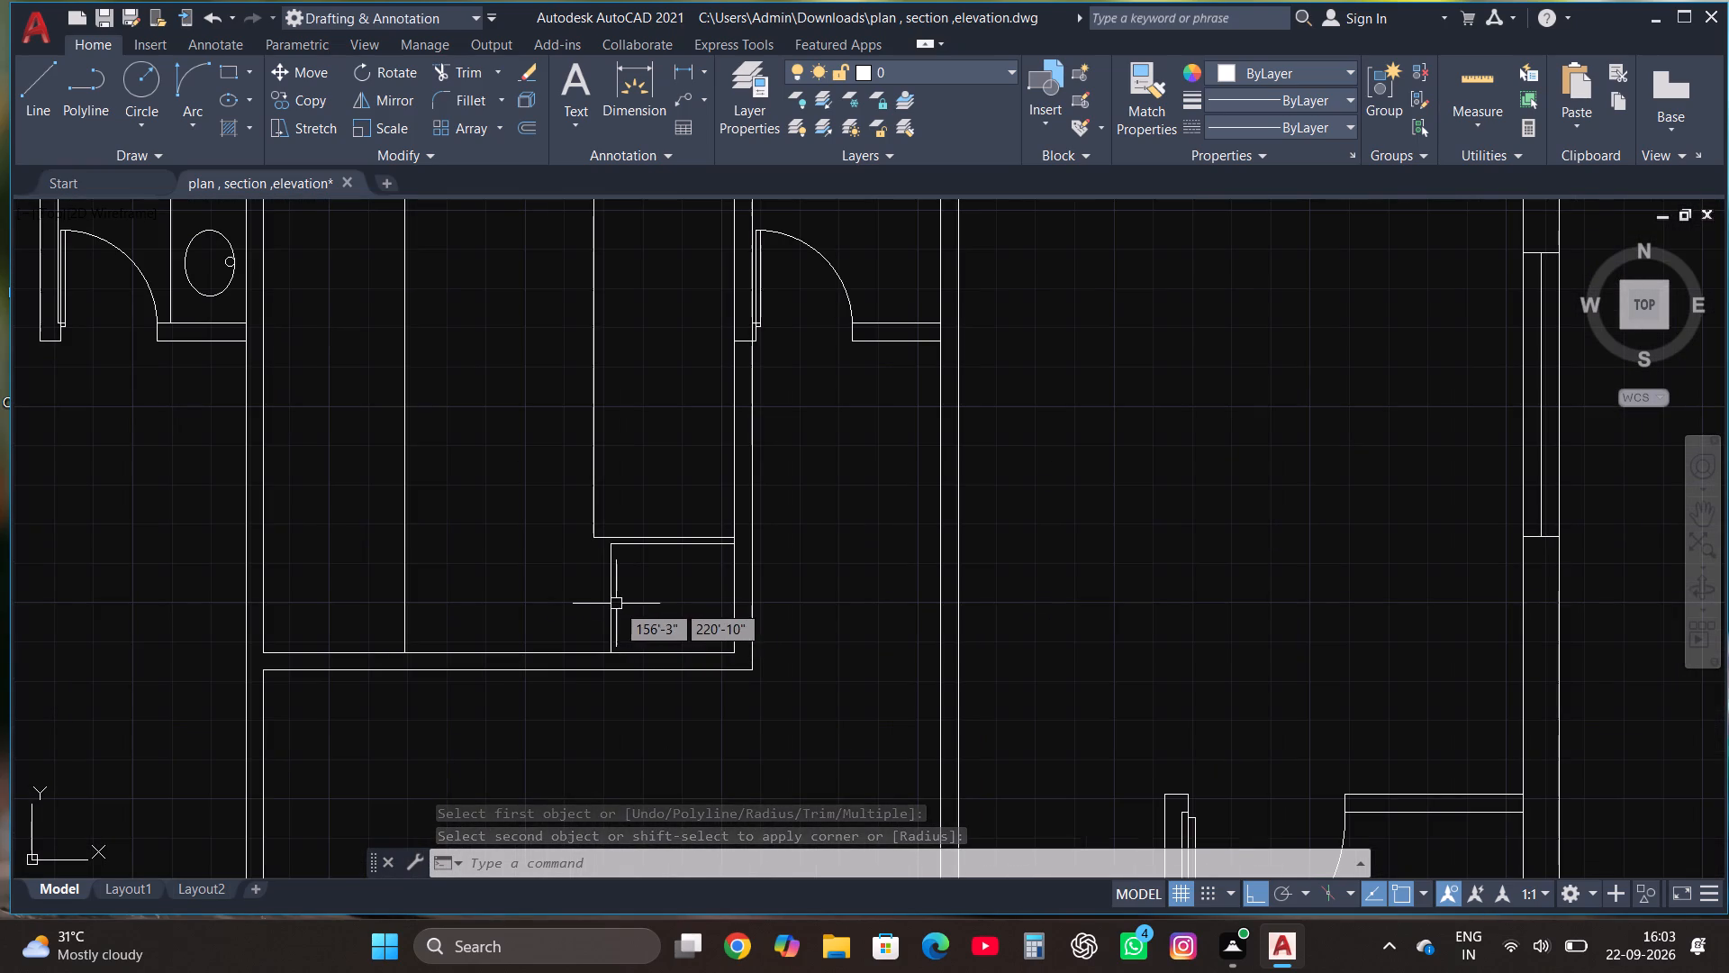
pyautogui.click(616, 604)
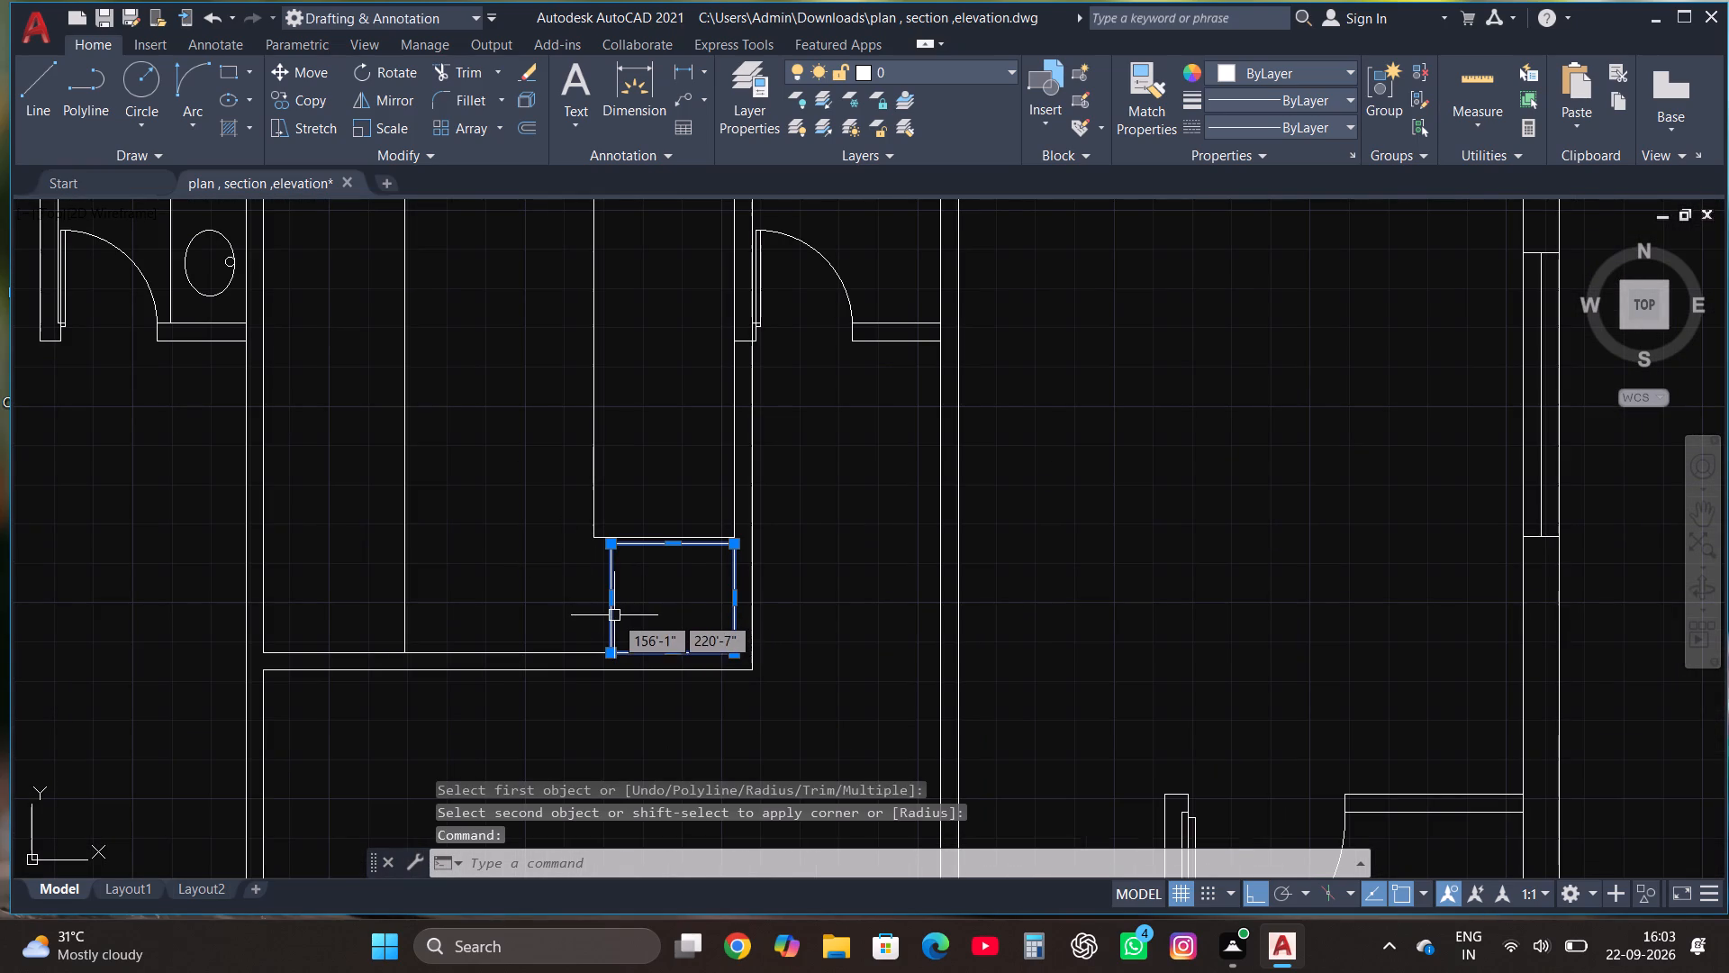
pyautogui.click(615, 603)
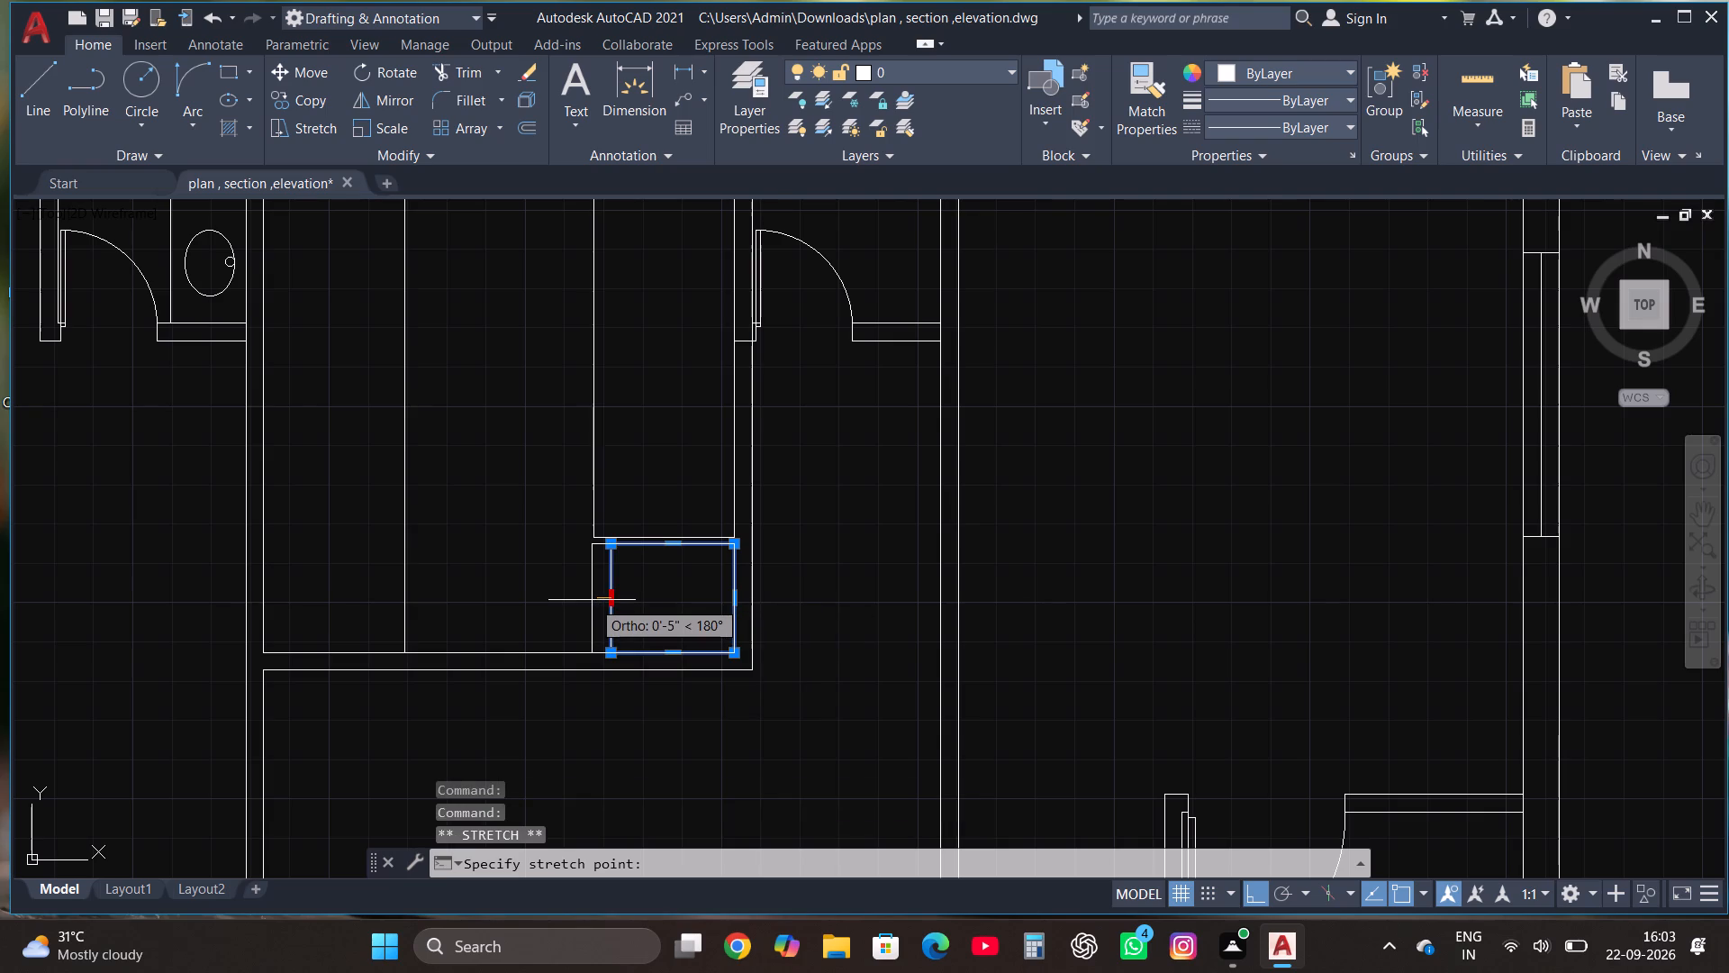
pyautogui.click(589, 598)
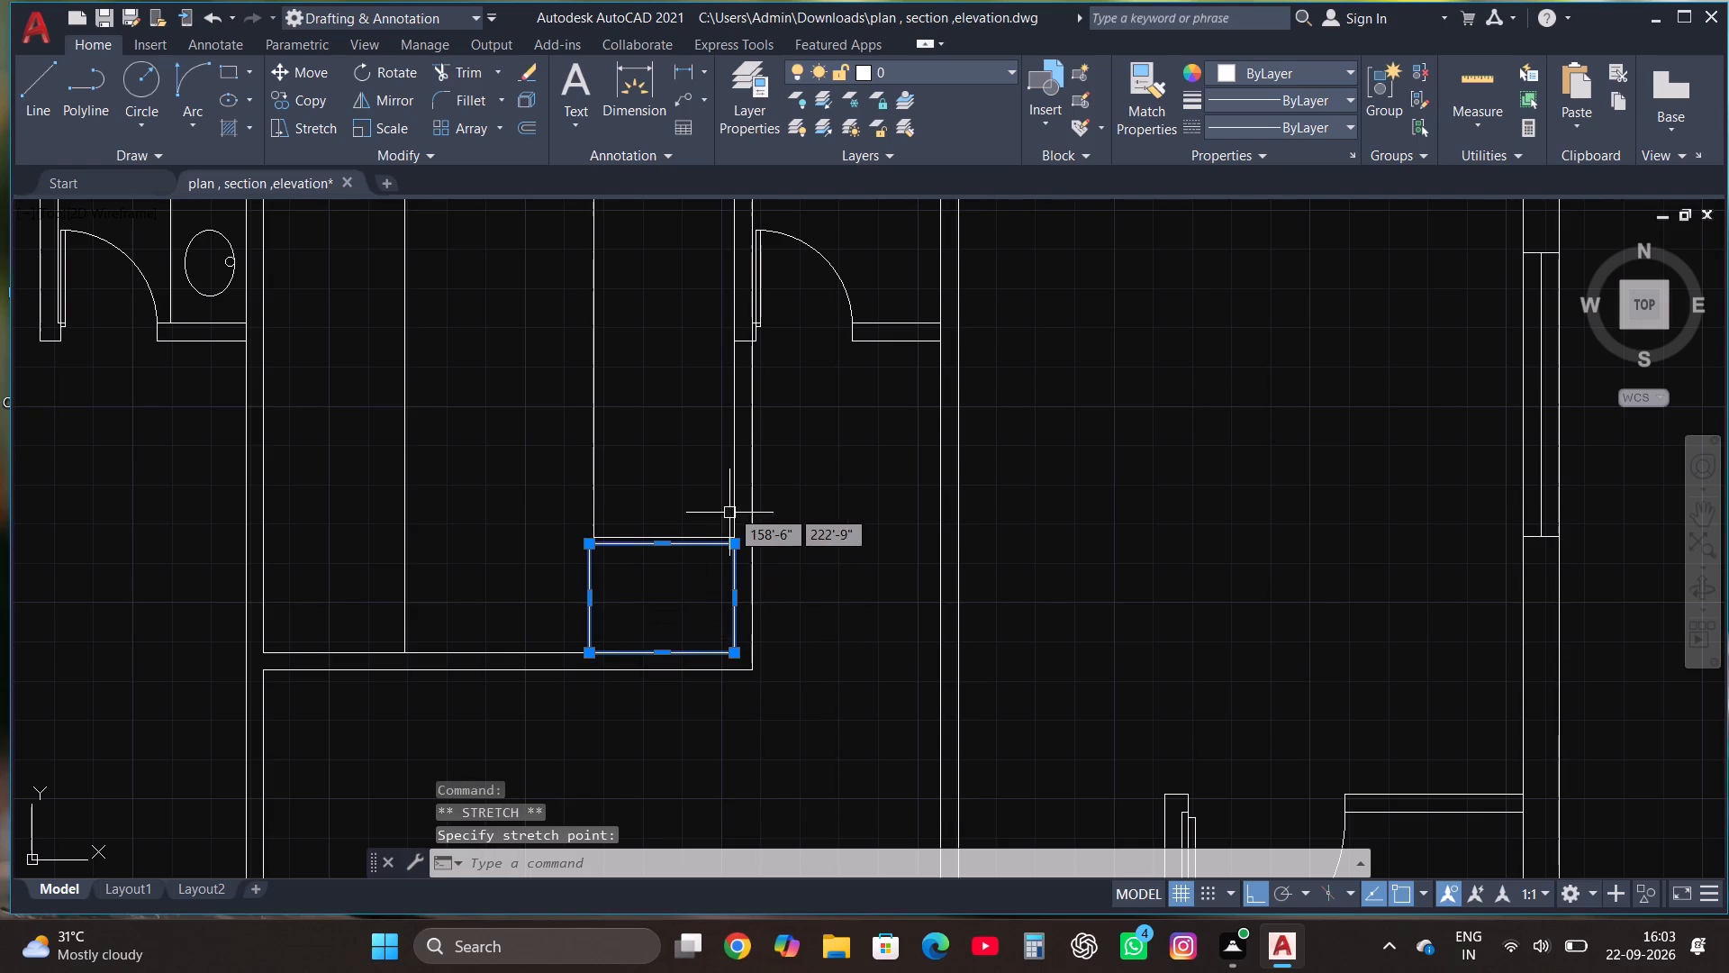
pyautogui.press('Escape')
# Draw two short vertical lines across the room's bottom wall, one just right of the left vertical line, one just left of the corner rectangle.
pyautogui.scroll(-2, 756, 503)
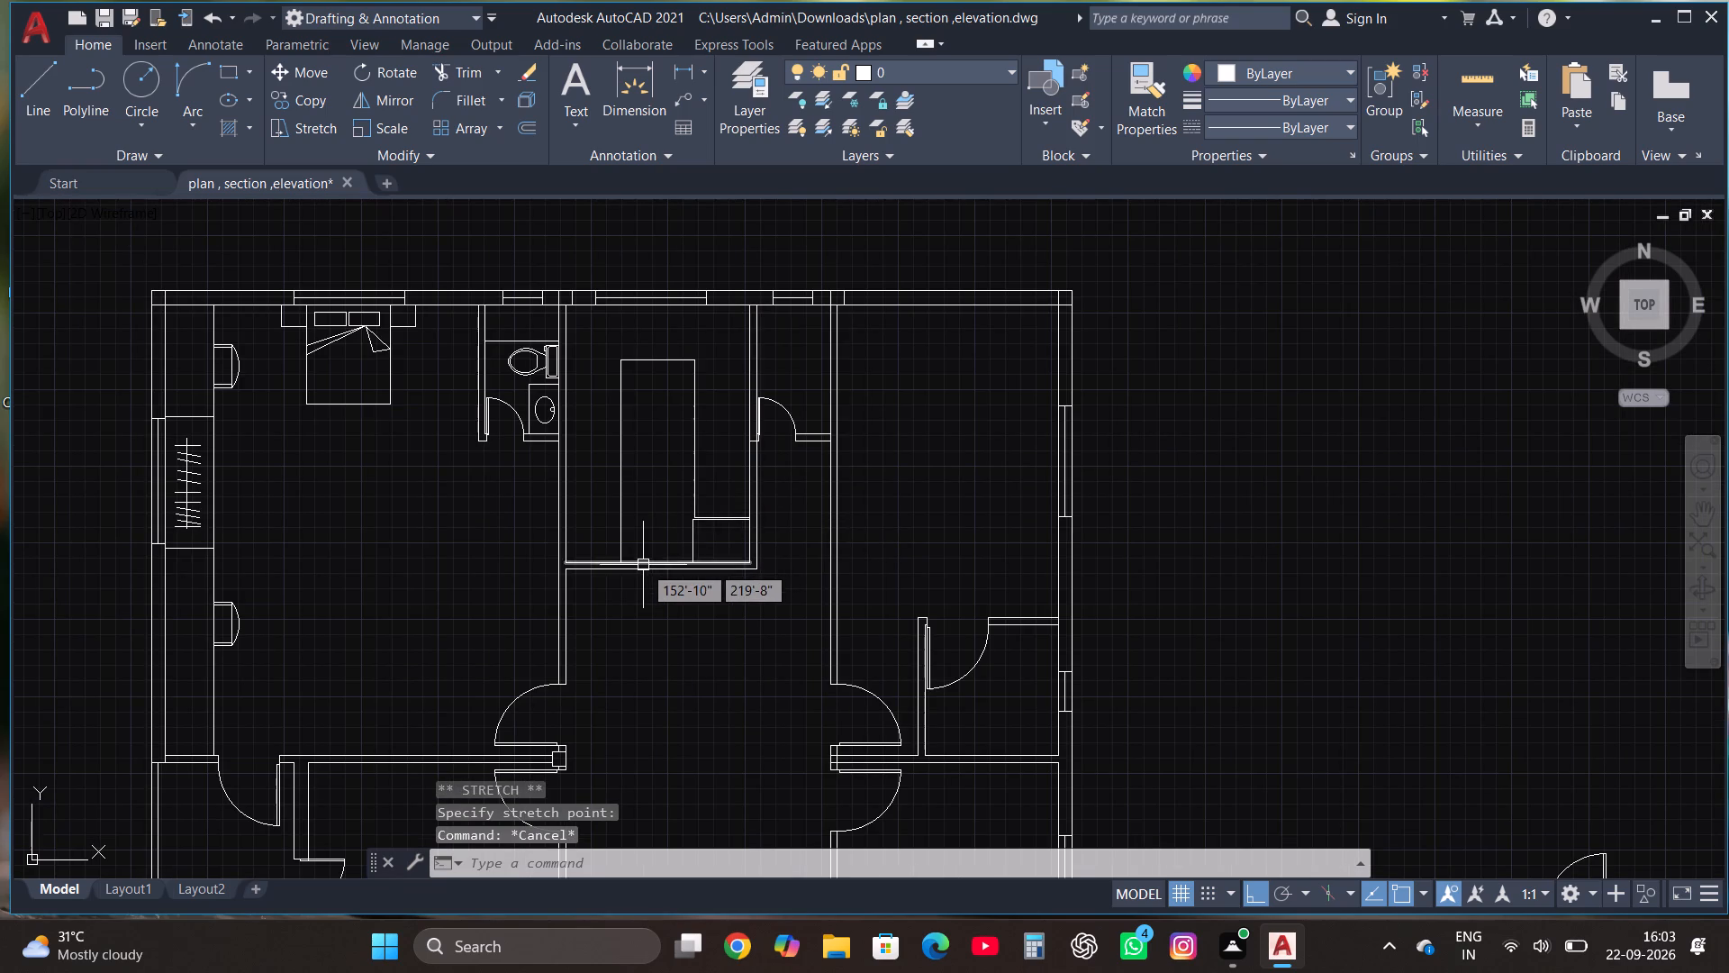
pyautogui.scroll(3, 643, 565)
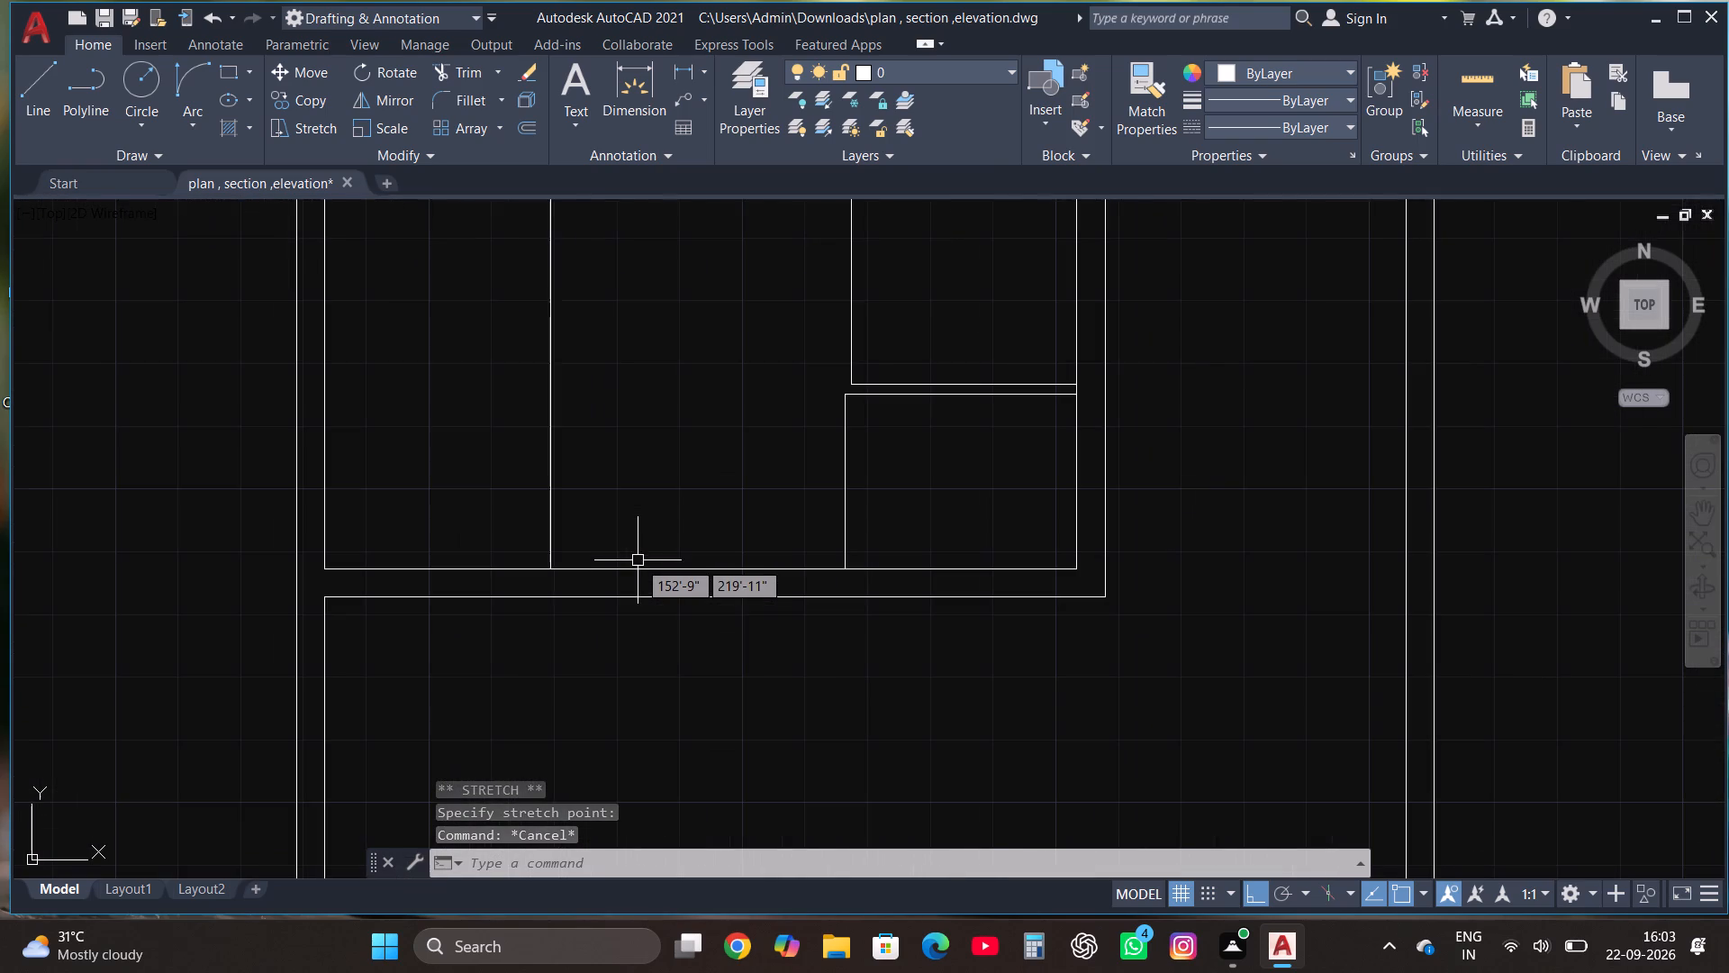
pyautogui.click(32, 93)
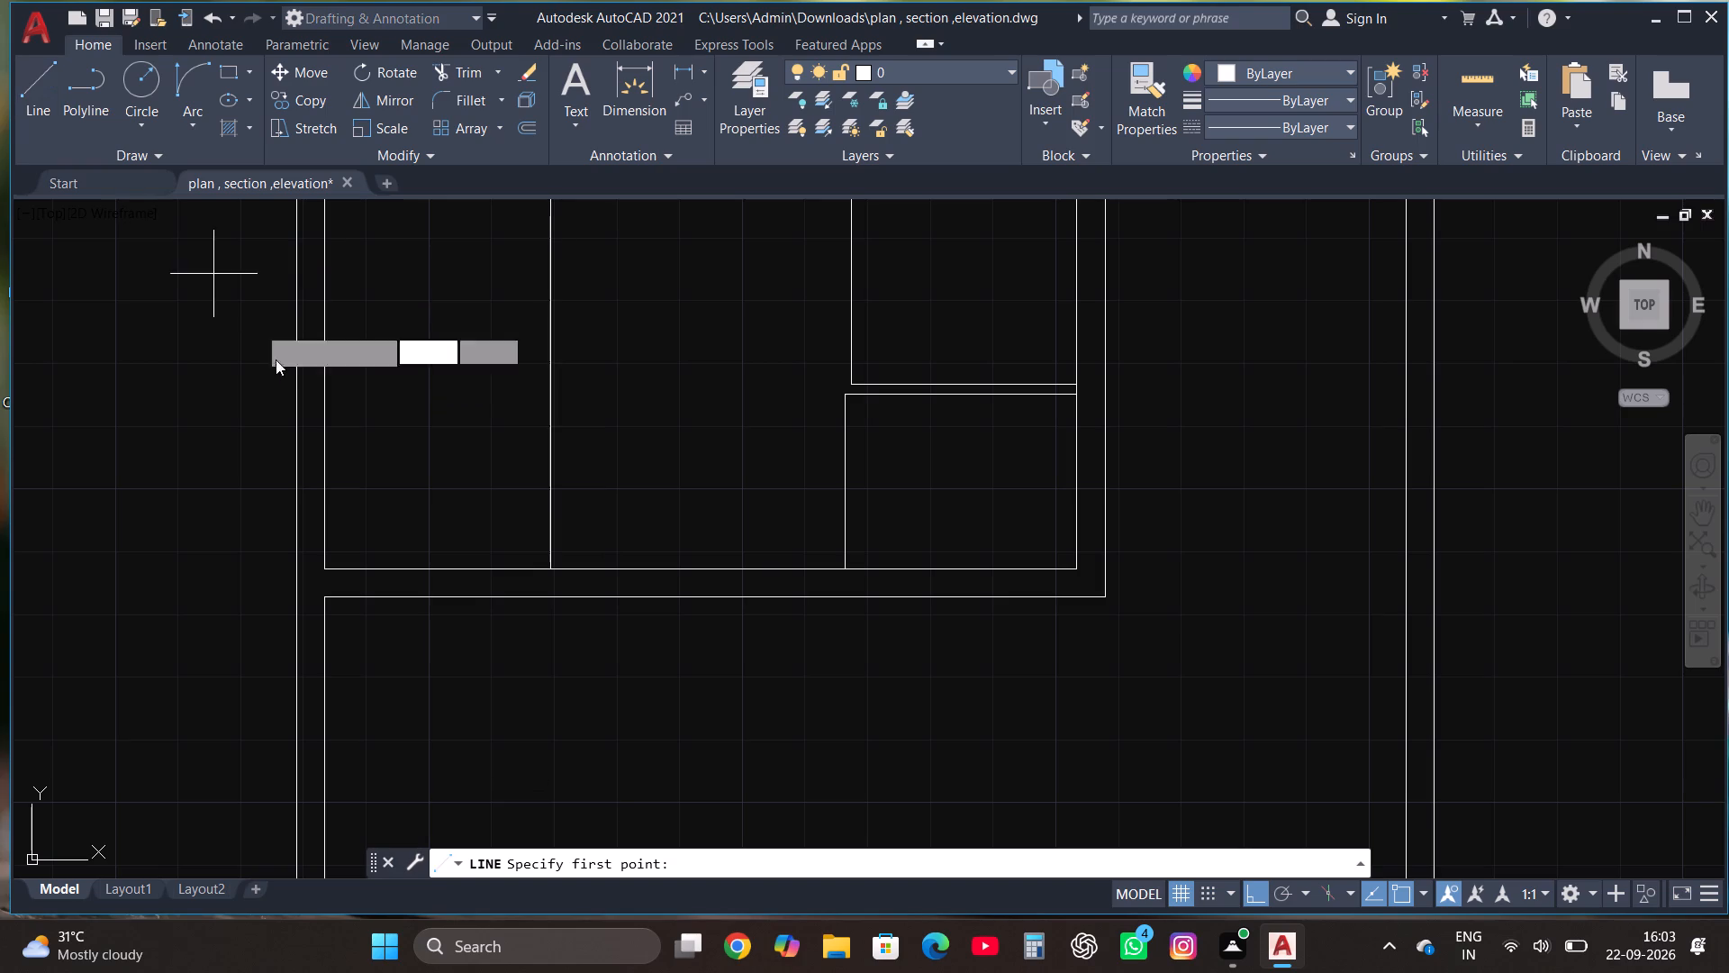
pyautogui.click(567, 570)
pyautogui.click(567, 627)
pyautogui.press('Escape')
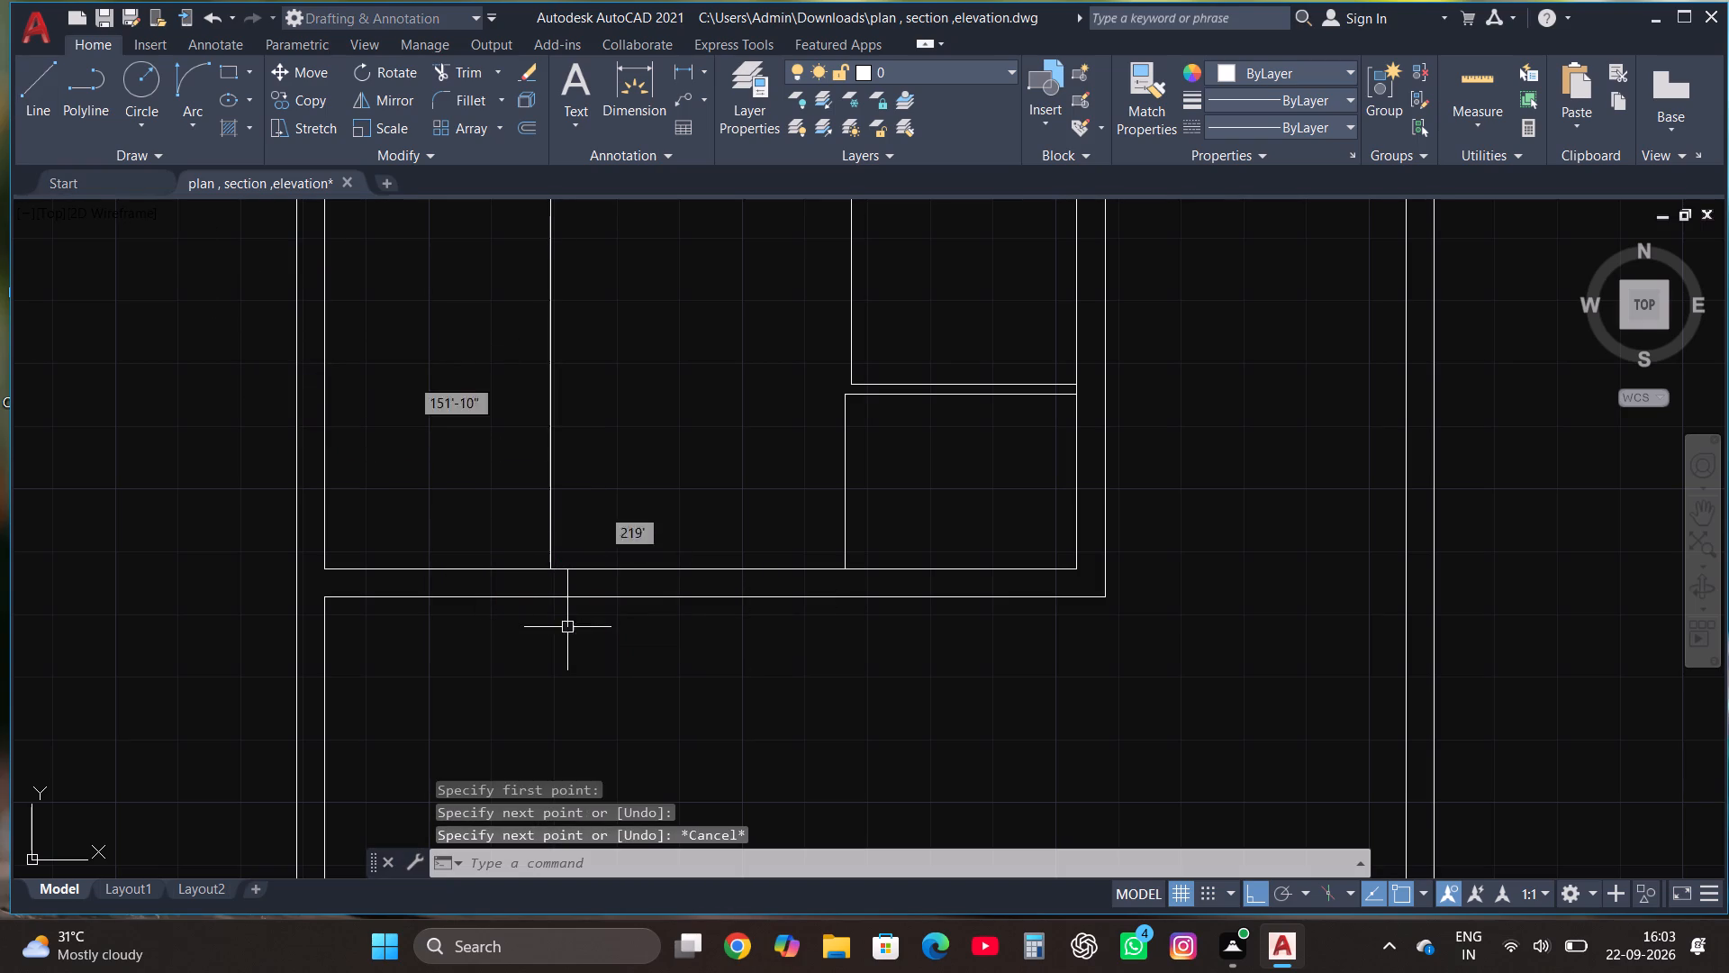
pyautogui.click(54, 86)
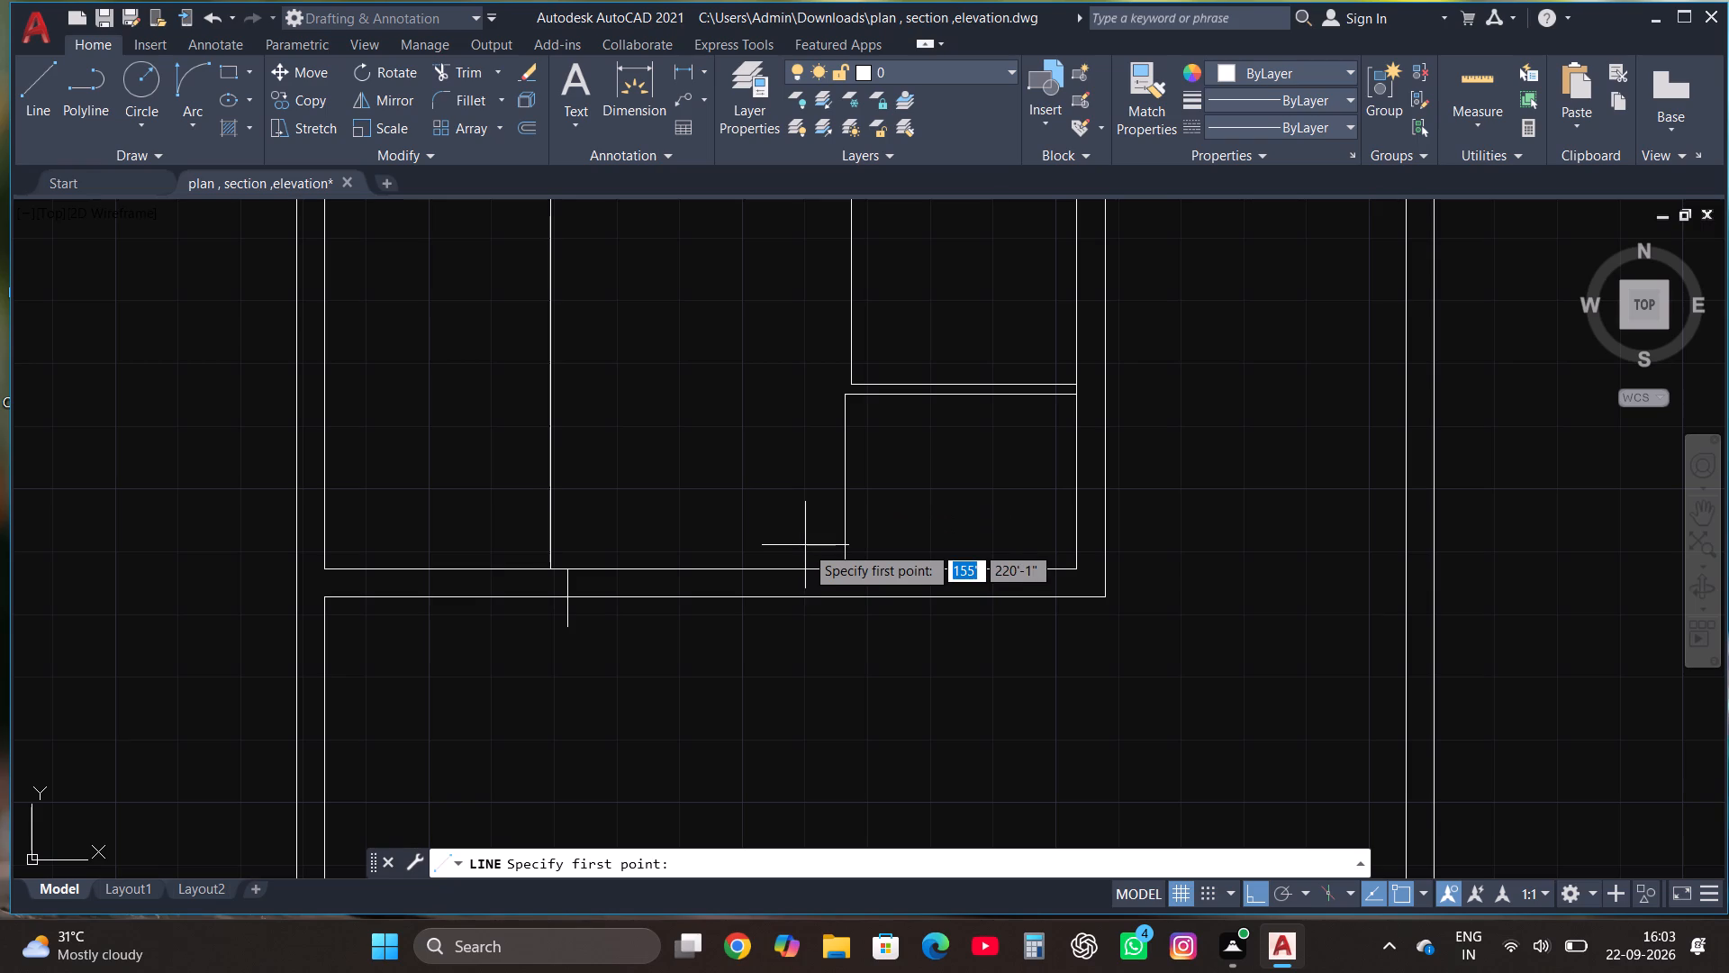
pyautogui.click(817, 566)
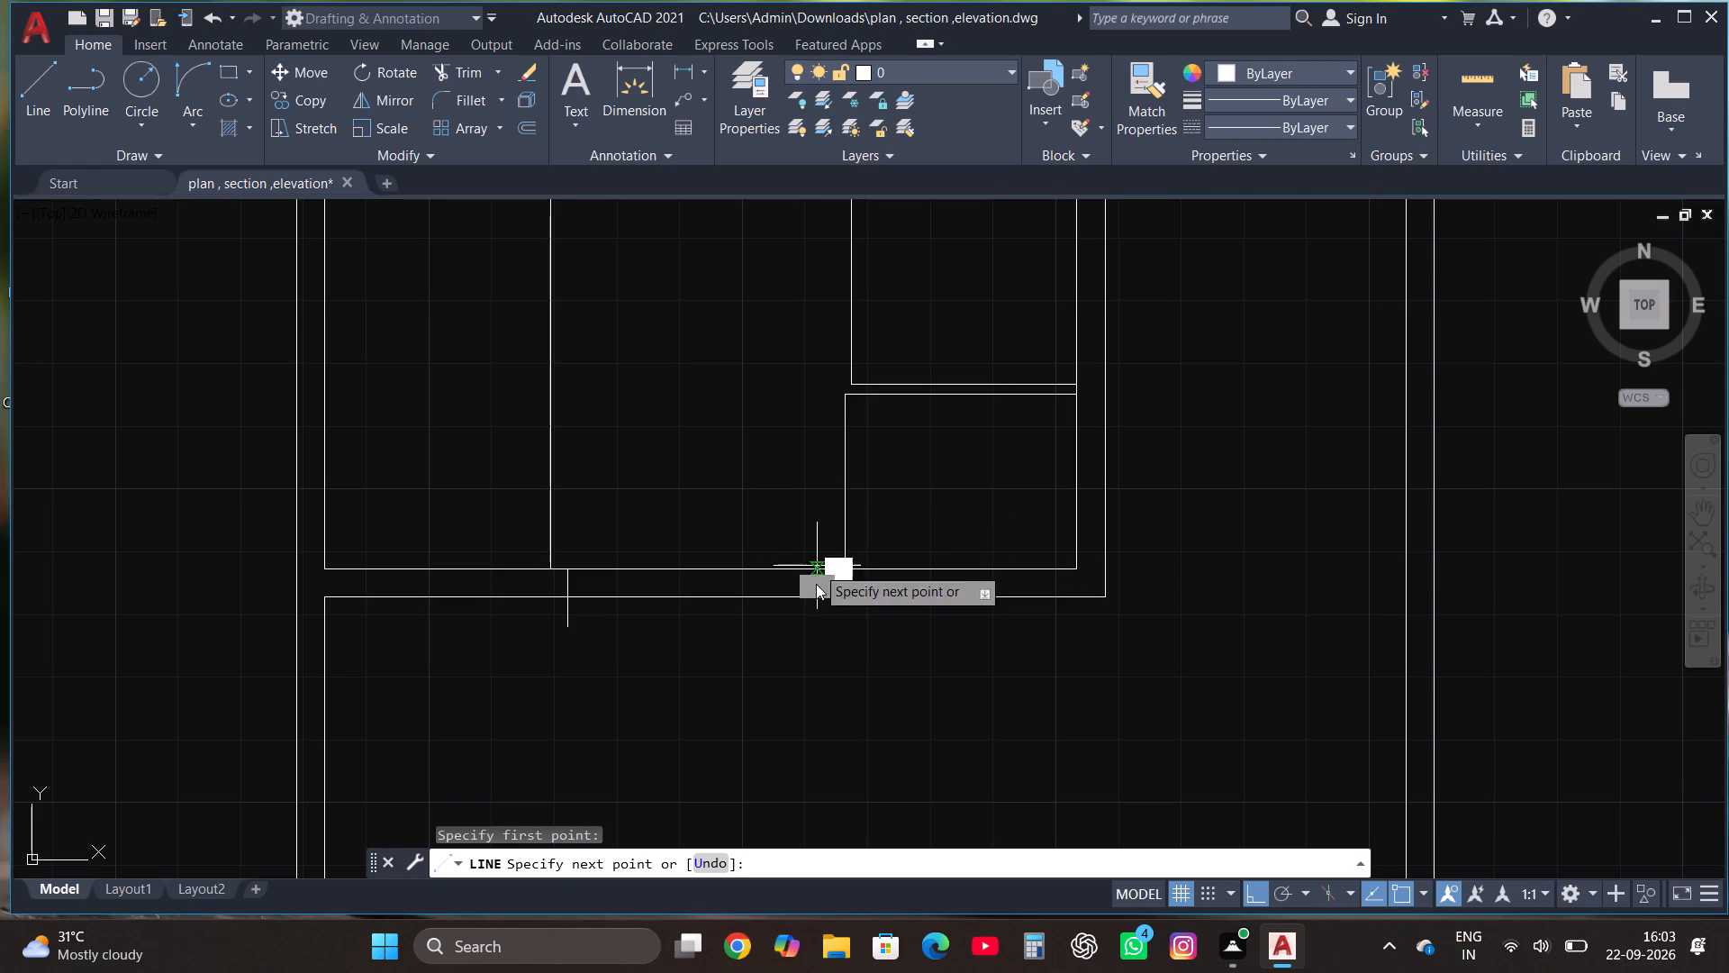
pyautogui.click(818, 606)
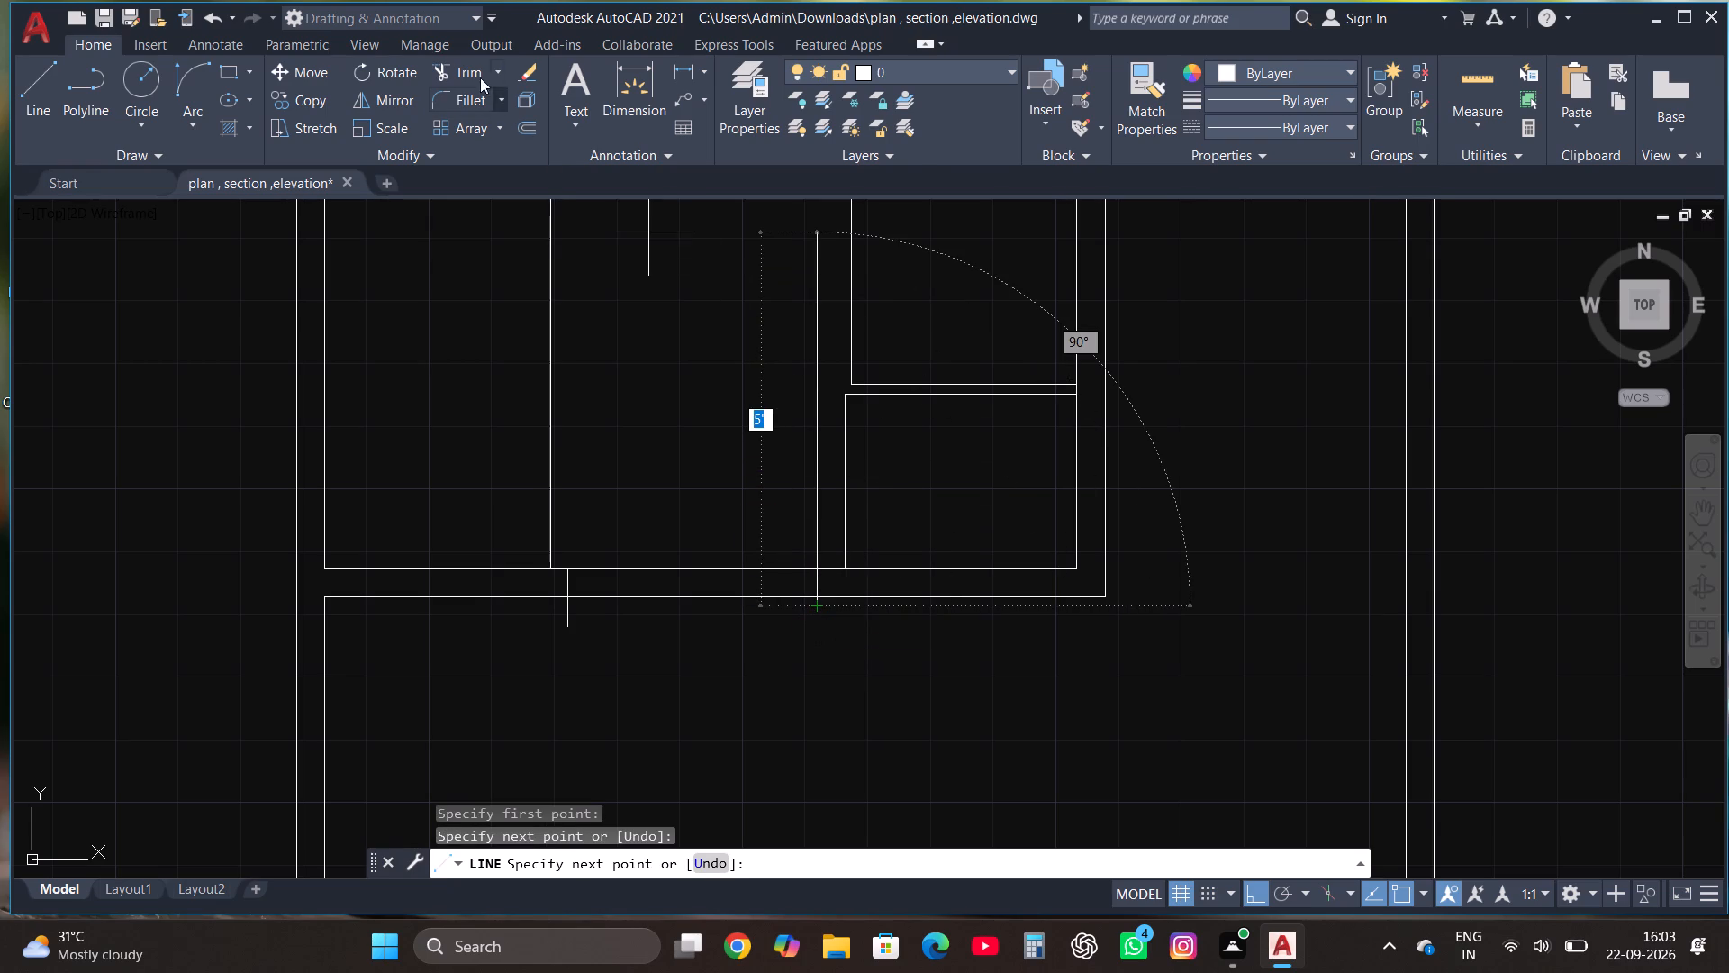
# Trim the bottom wall between the two short lines to make an opening, and trim the line ends projecting below the wall.
pyautogui.click(477, 68)
pyautogui.click(727, 648)
pyautogui.click(679, 483)
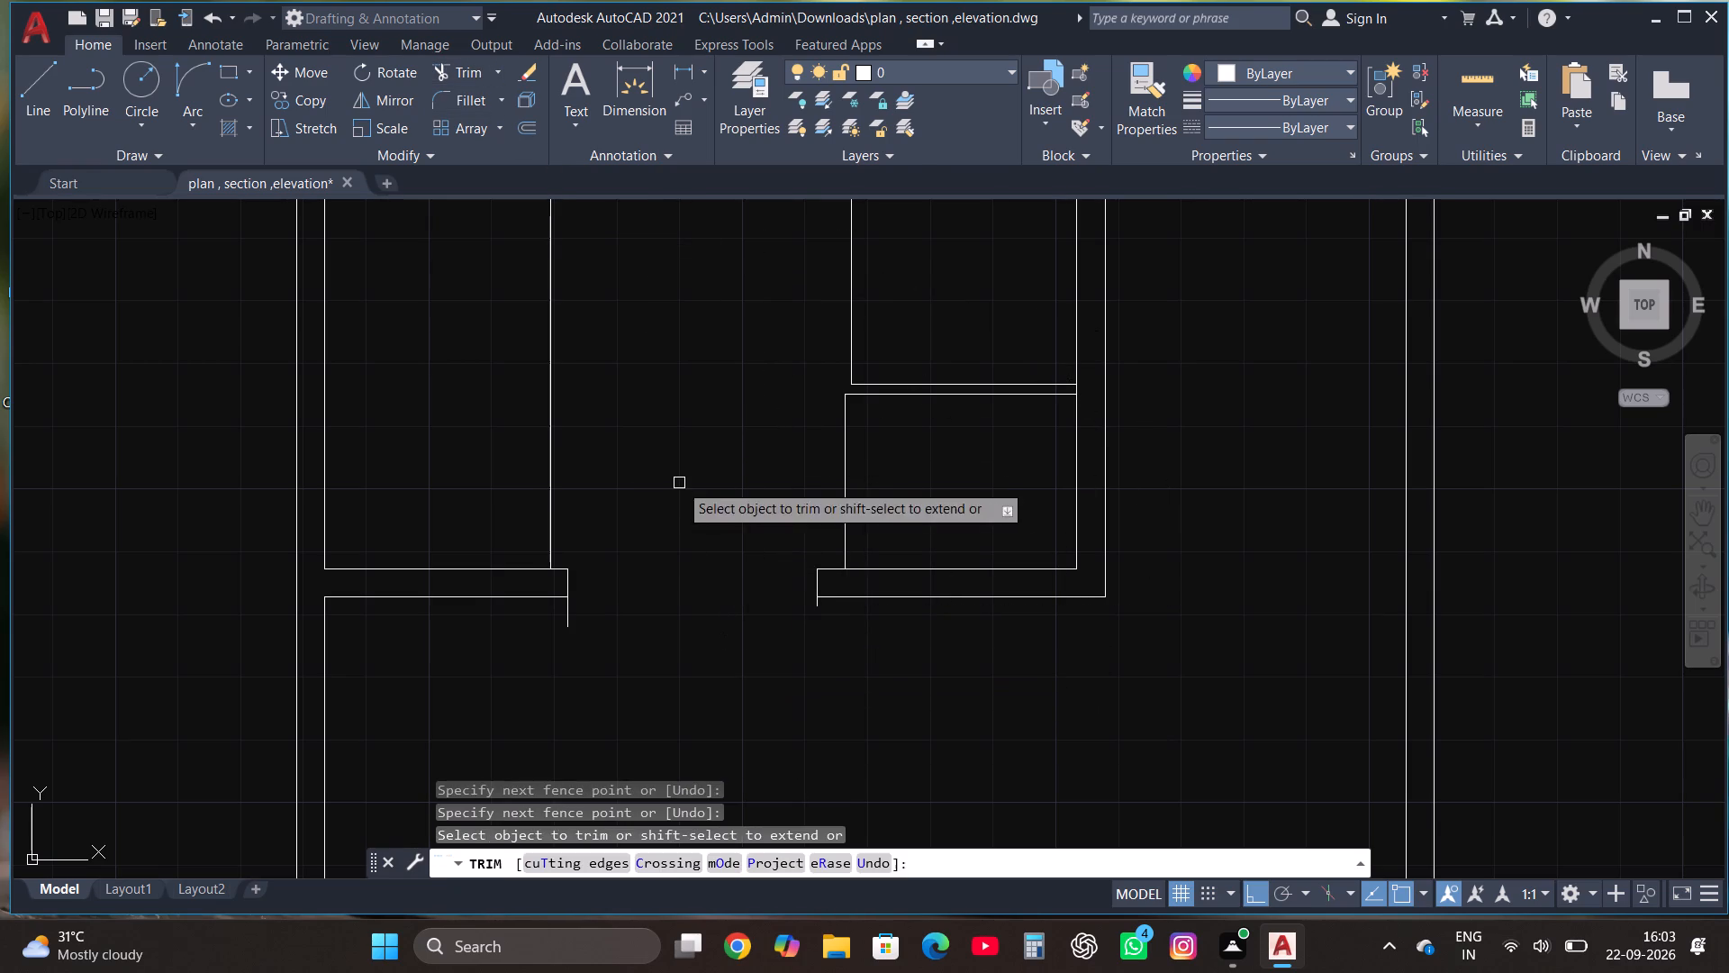
pyautogui.click(562, 620)
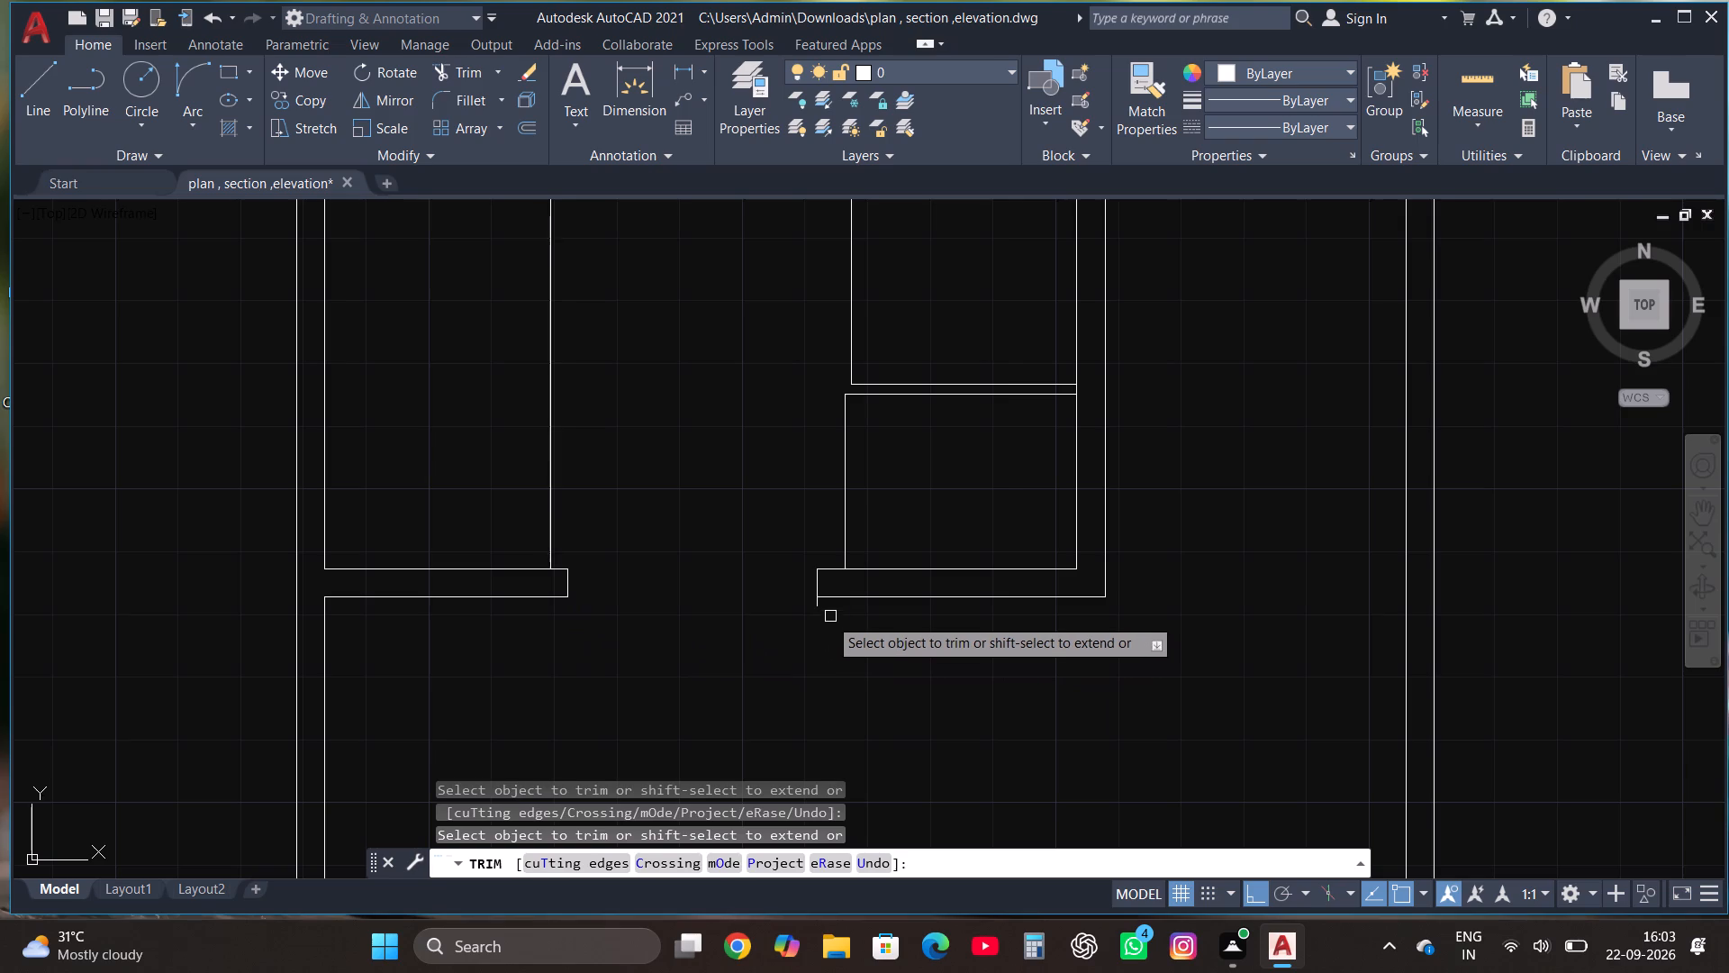
pyautogui.click(814, 612)
pyautogui.scroll(-2, 805, 641)
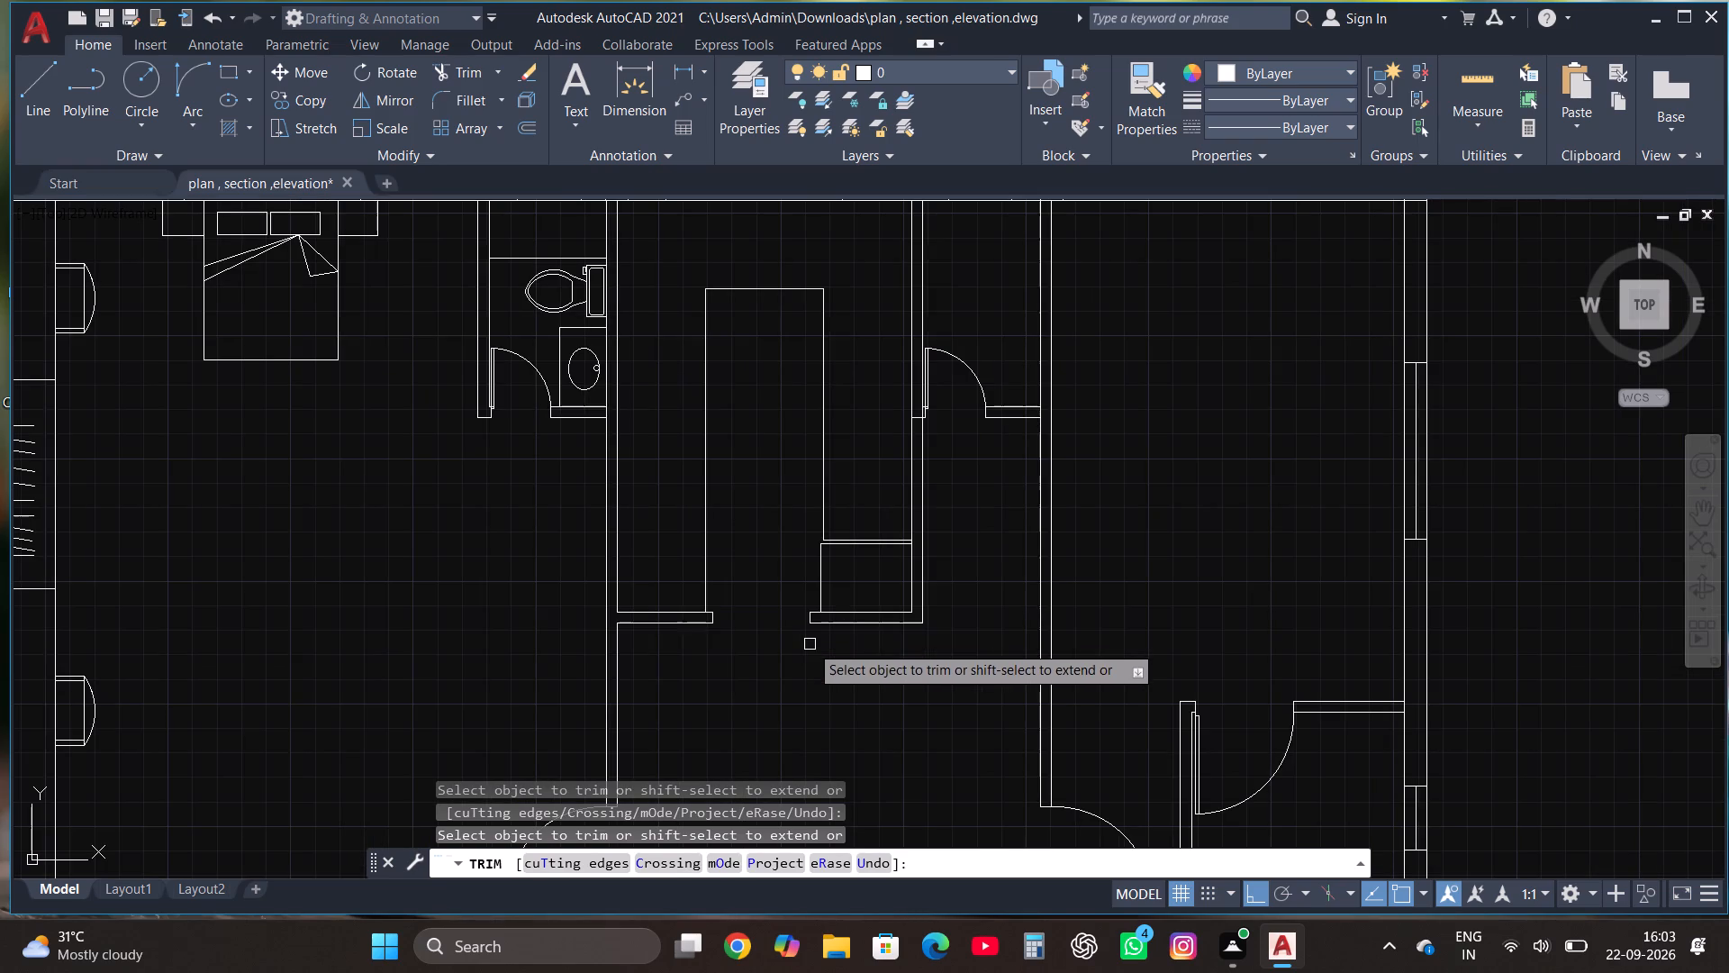
pyautogui.press('Escape')
# Draw a rectangle about 3' by 1'-9" just above the top horizontal line of the room's interior outline, below the window.
pyautogui.scroll(-1, 810, 649)
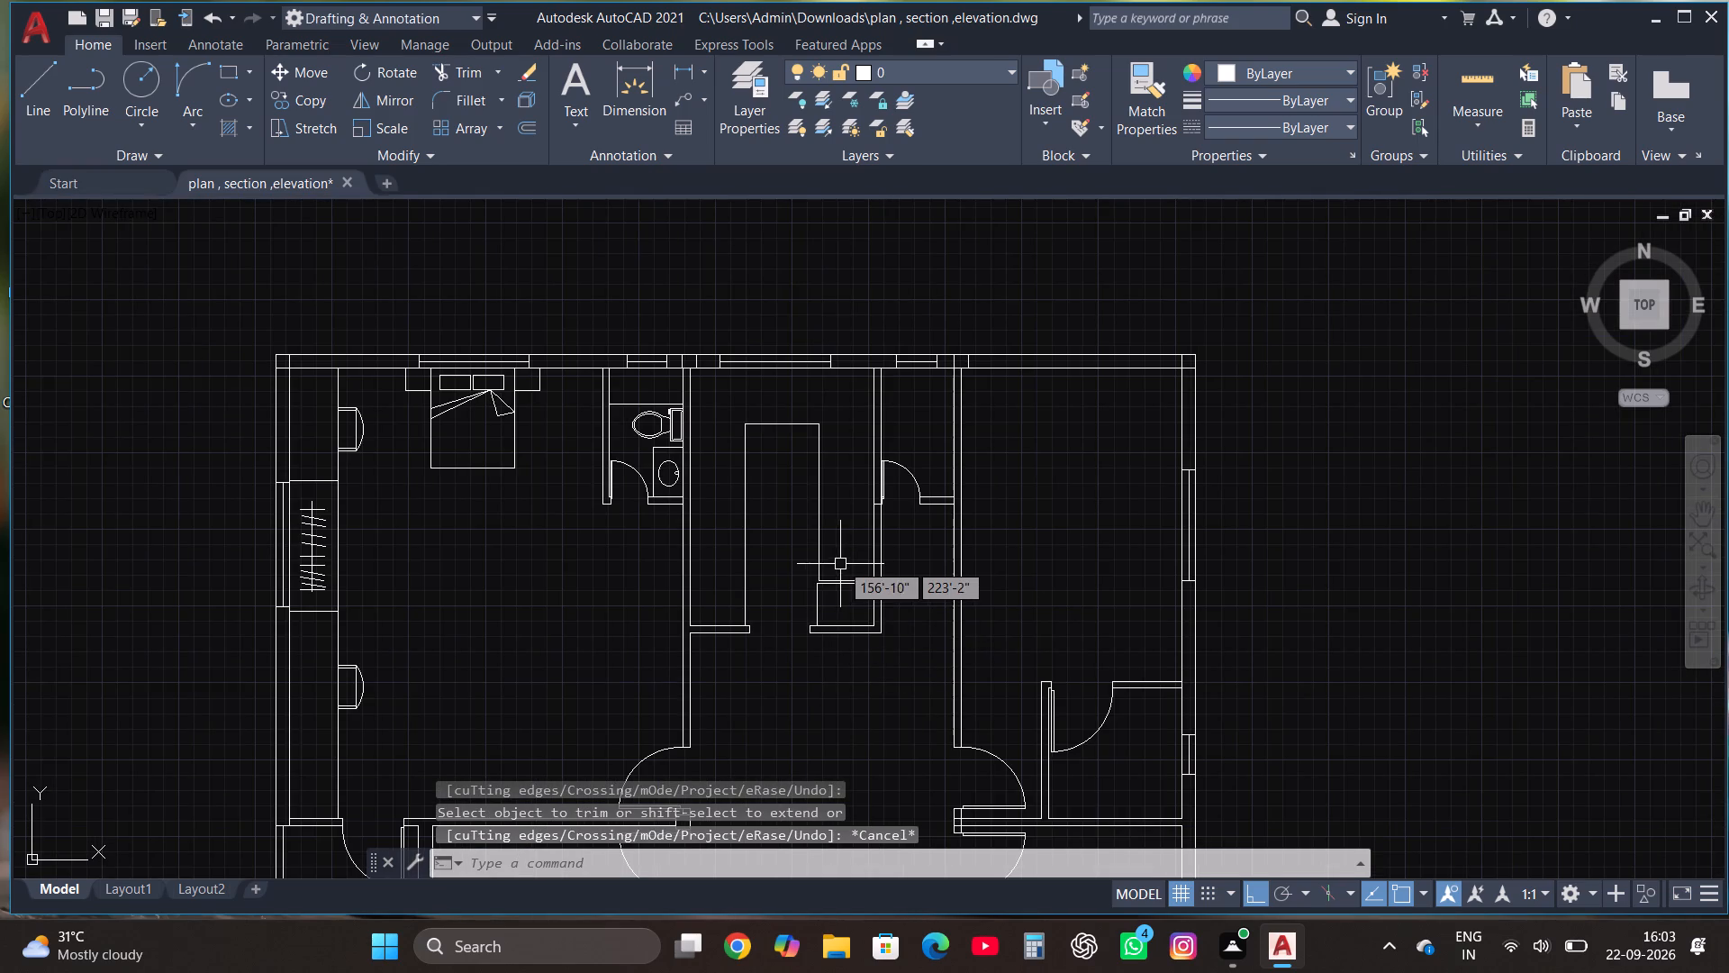
pyautogui.scroll(3, 796, 408)
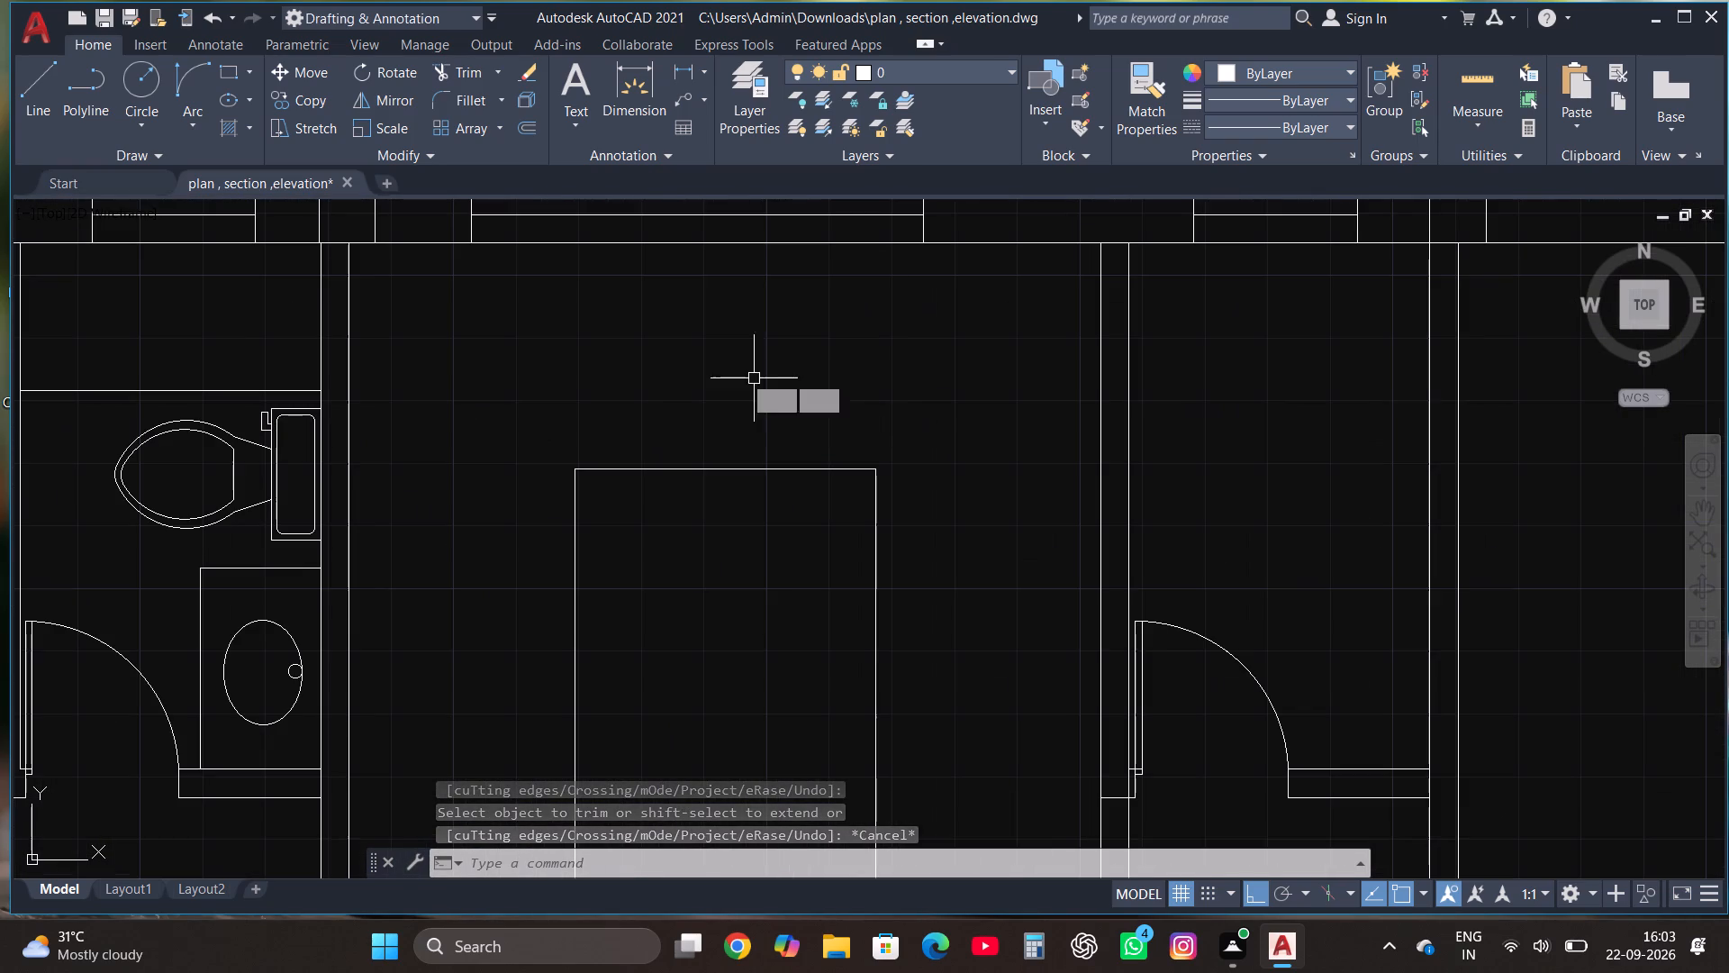
pyautogui.click(233, 78)
pyautogui.scroll(-1, 717, 836)
pyautogui.scroll(1, 718, 637)
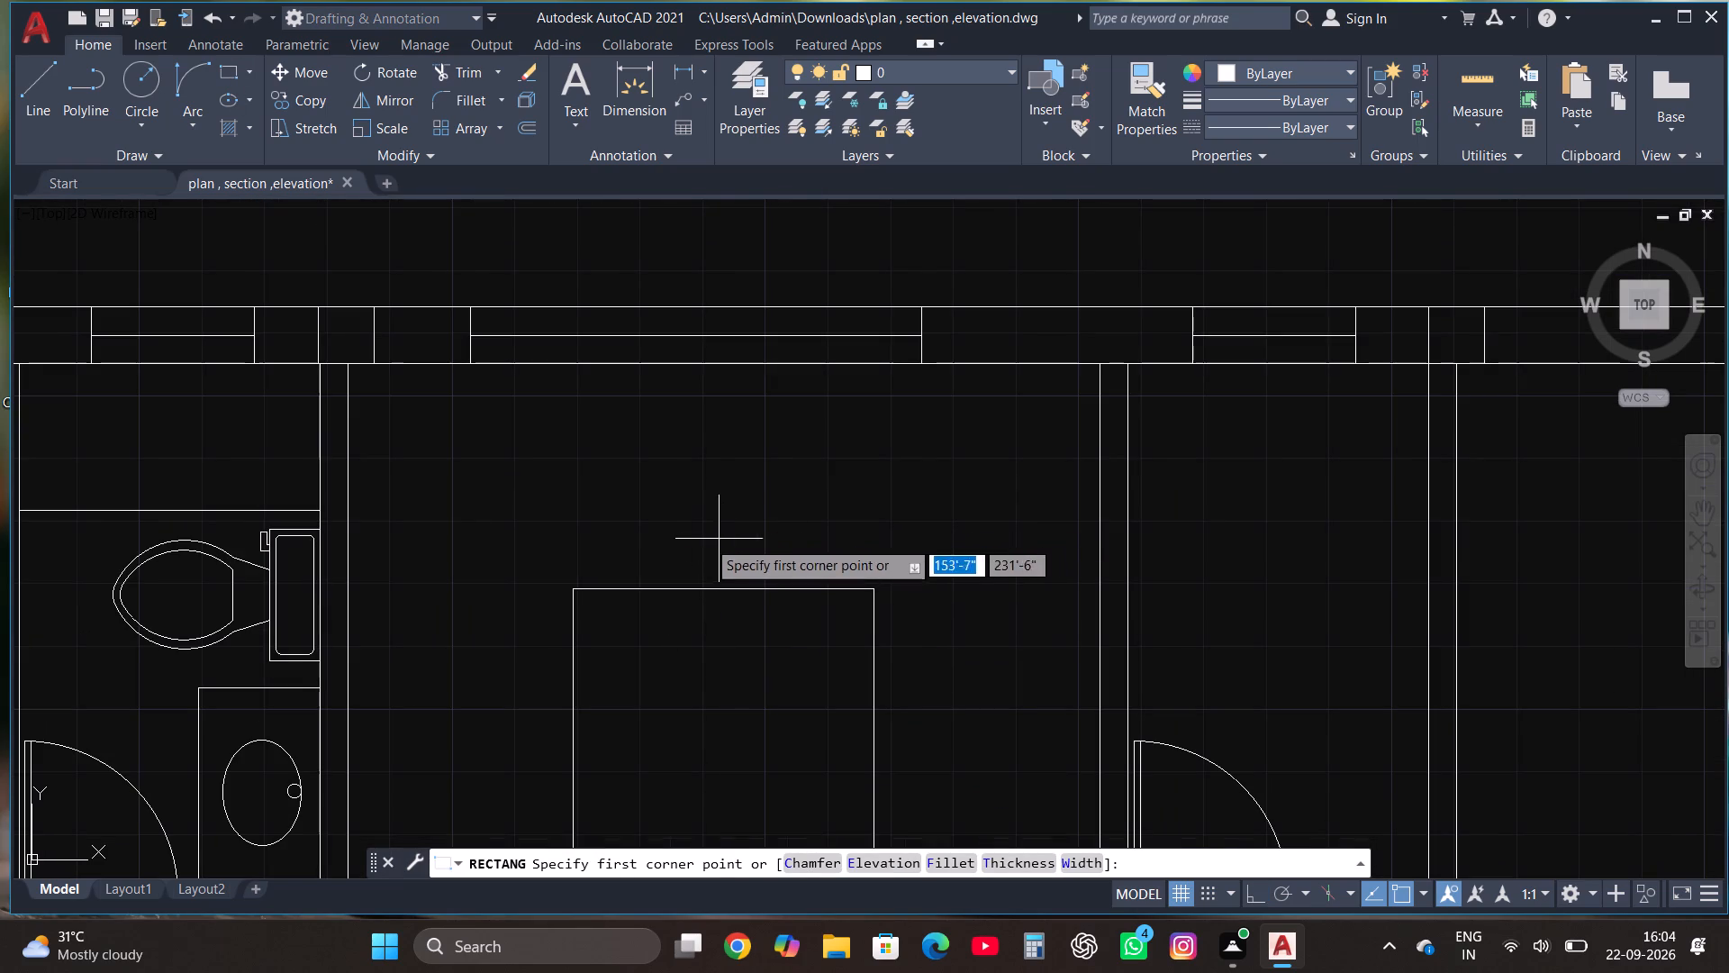
pyautogui.click(606, 568)
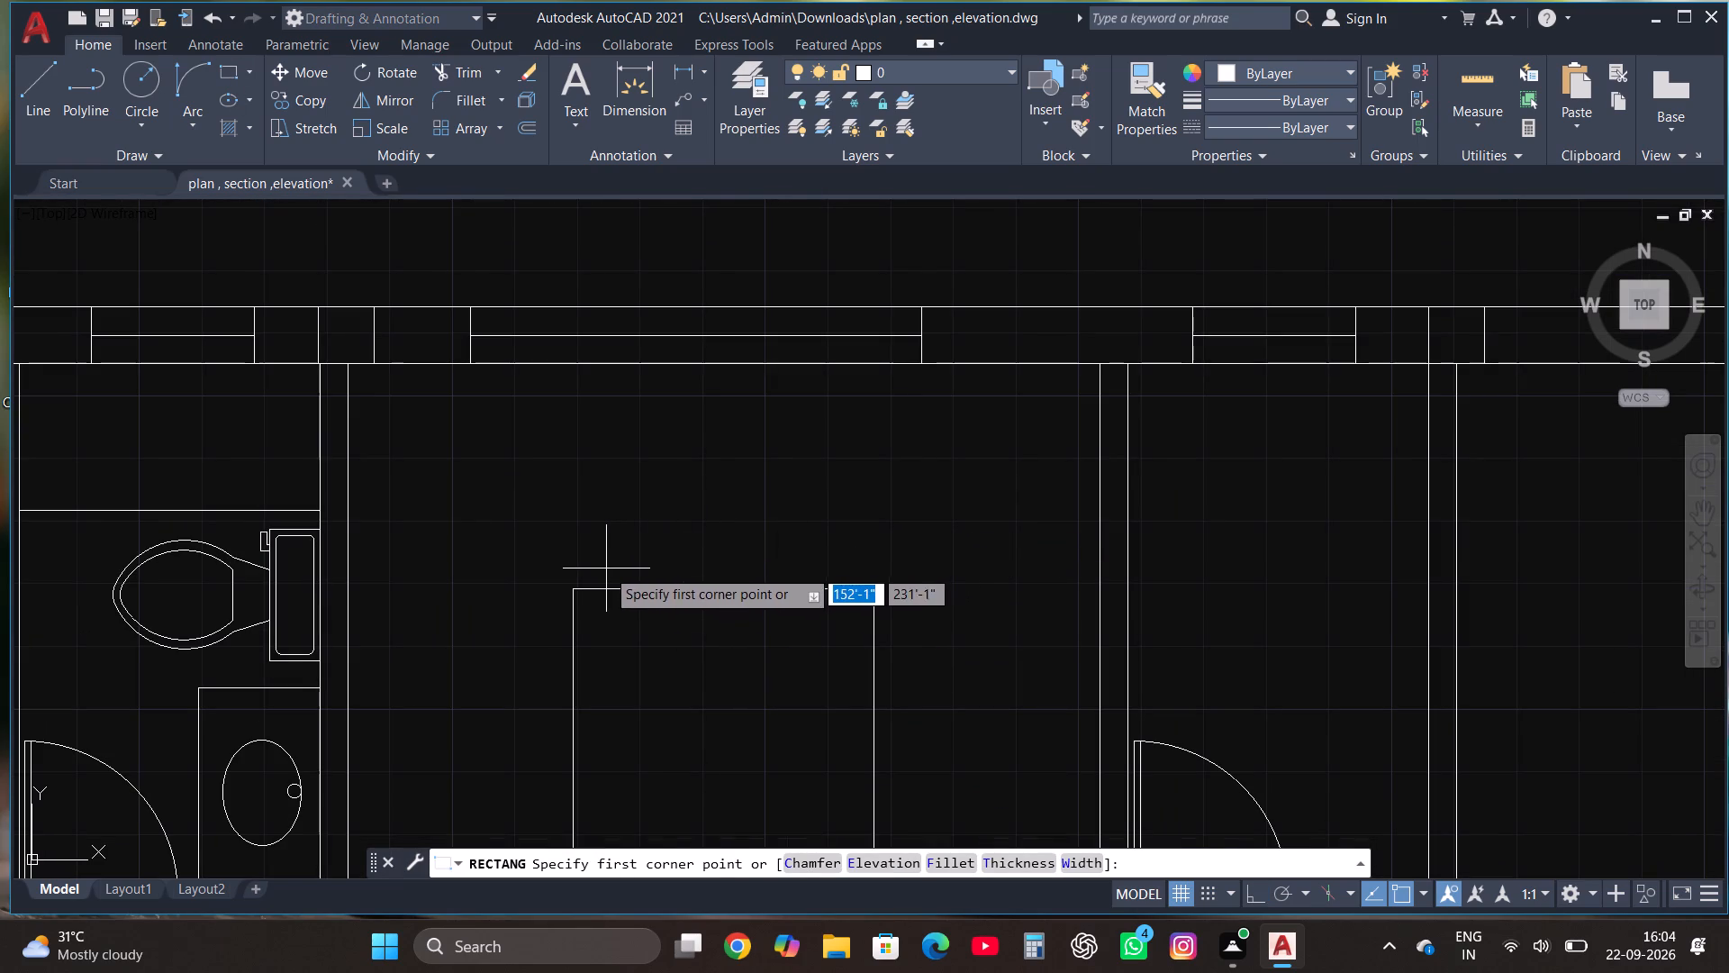
pyautogui.click(835, 438)
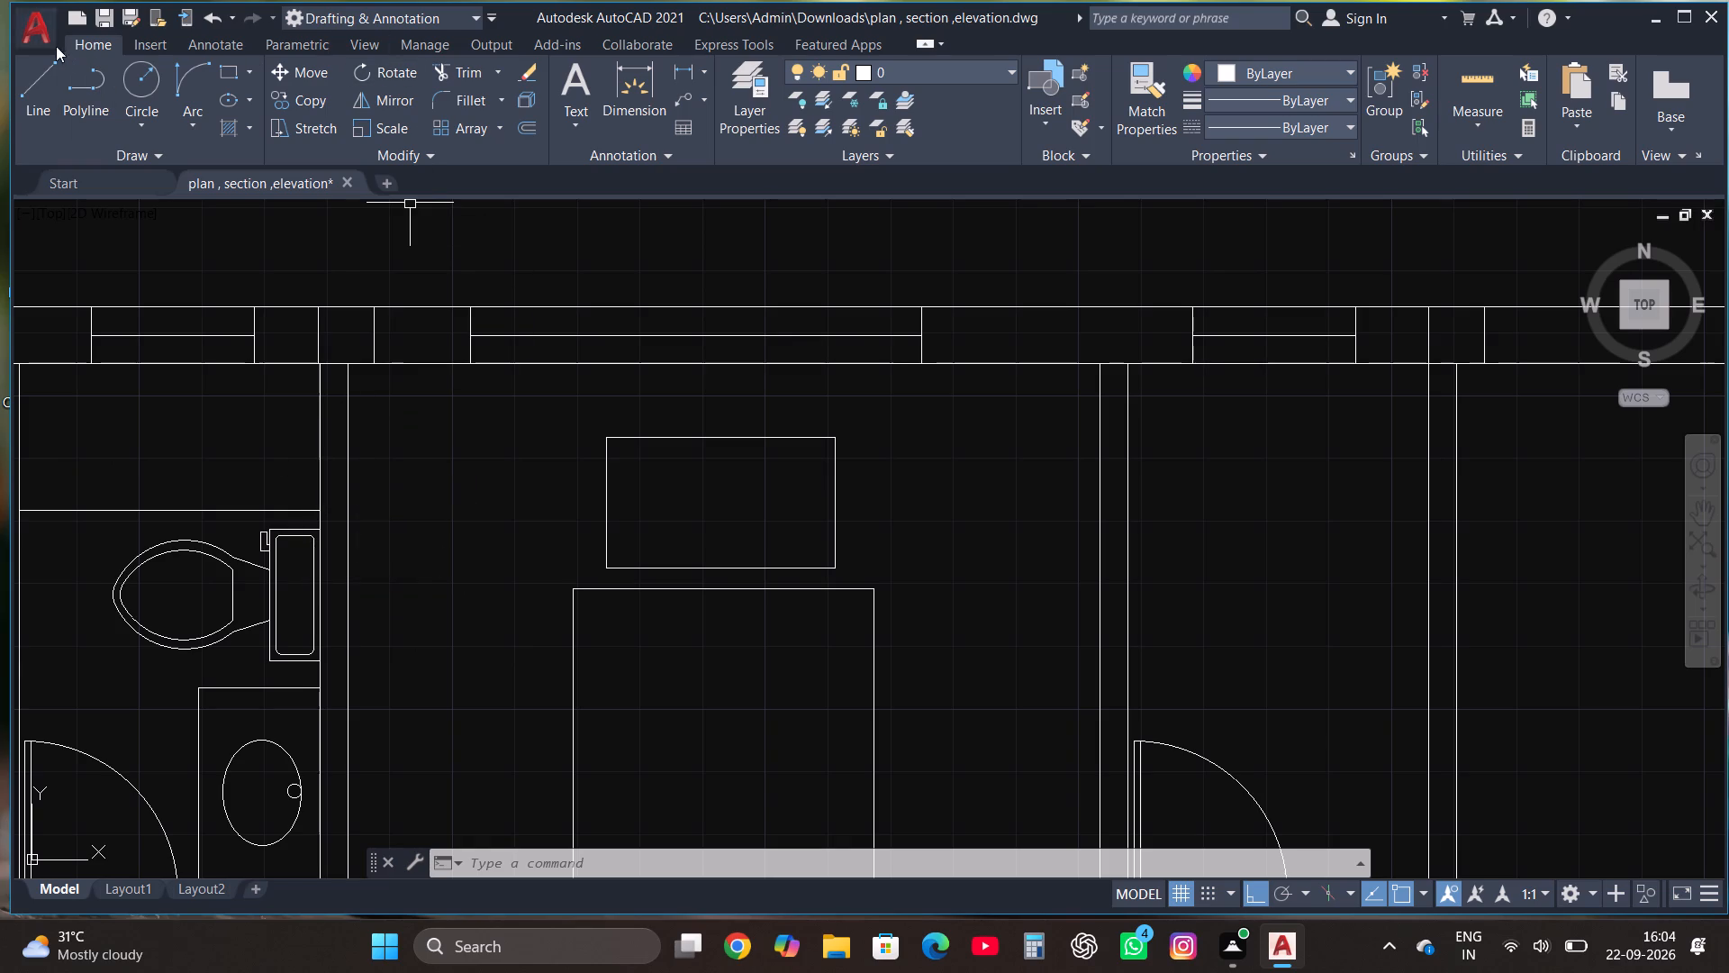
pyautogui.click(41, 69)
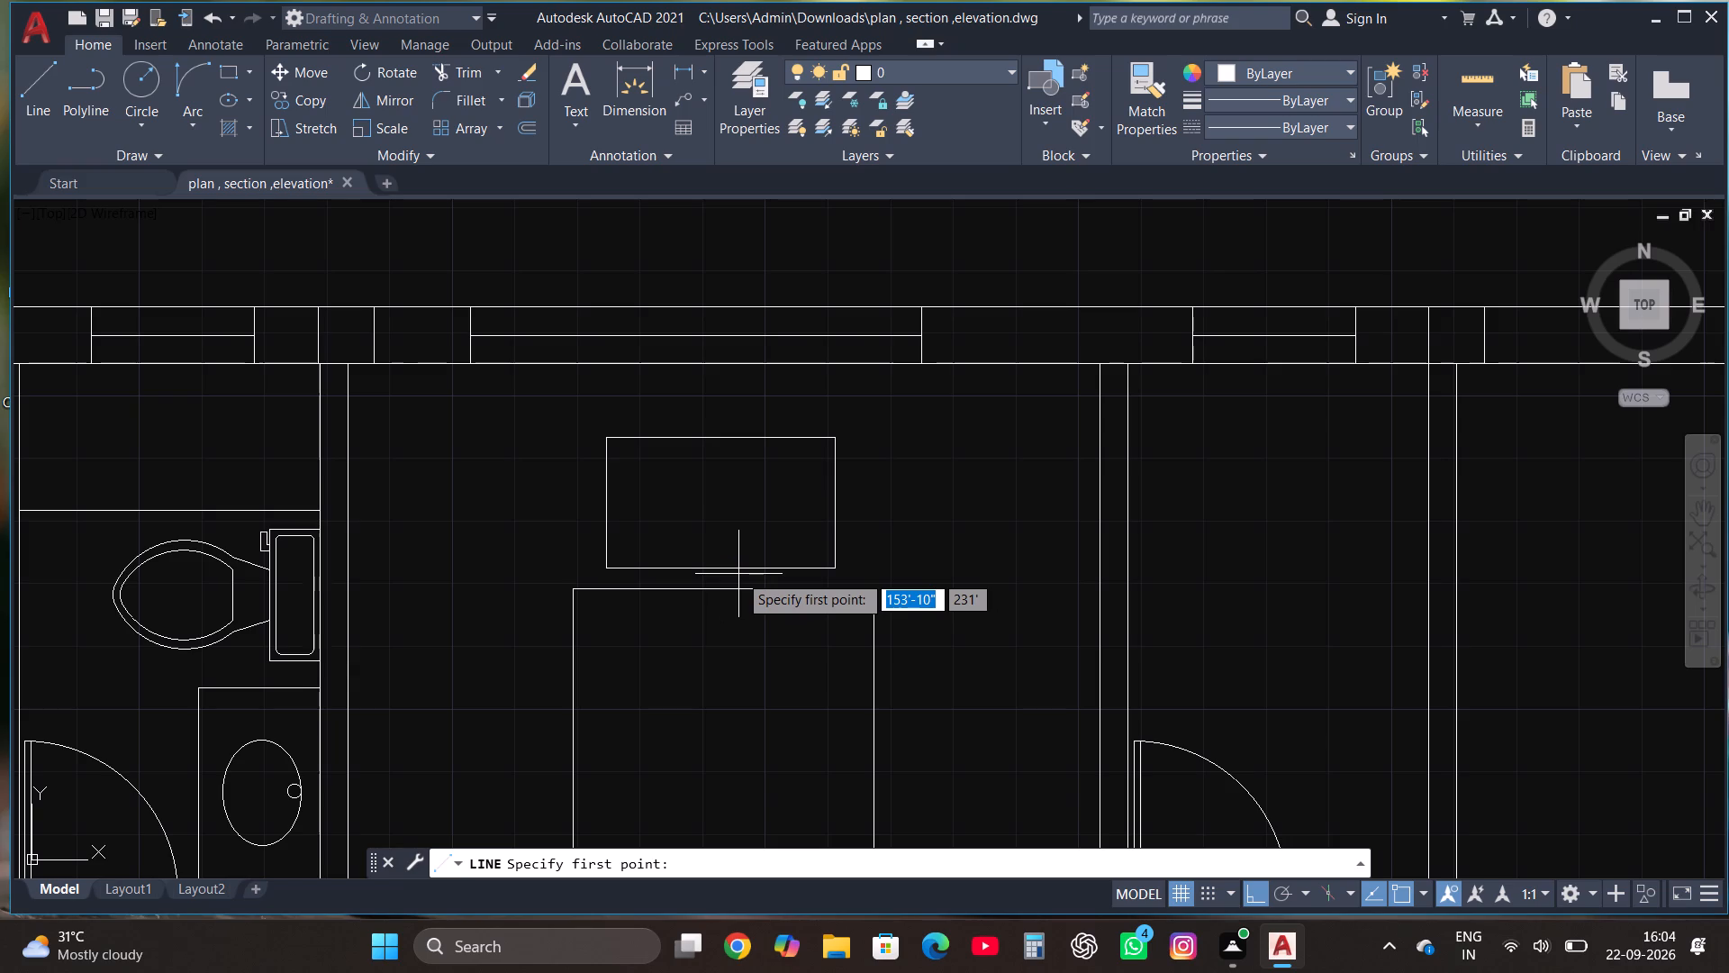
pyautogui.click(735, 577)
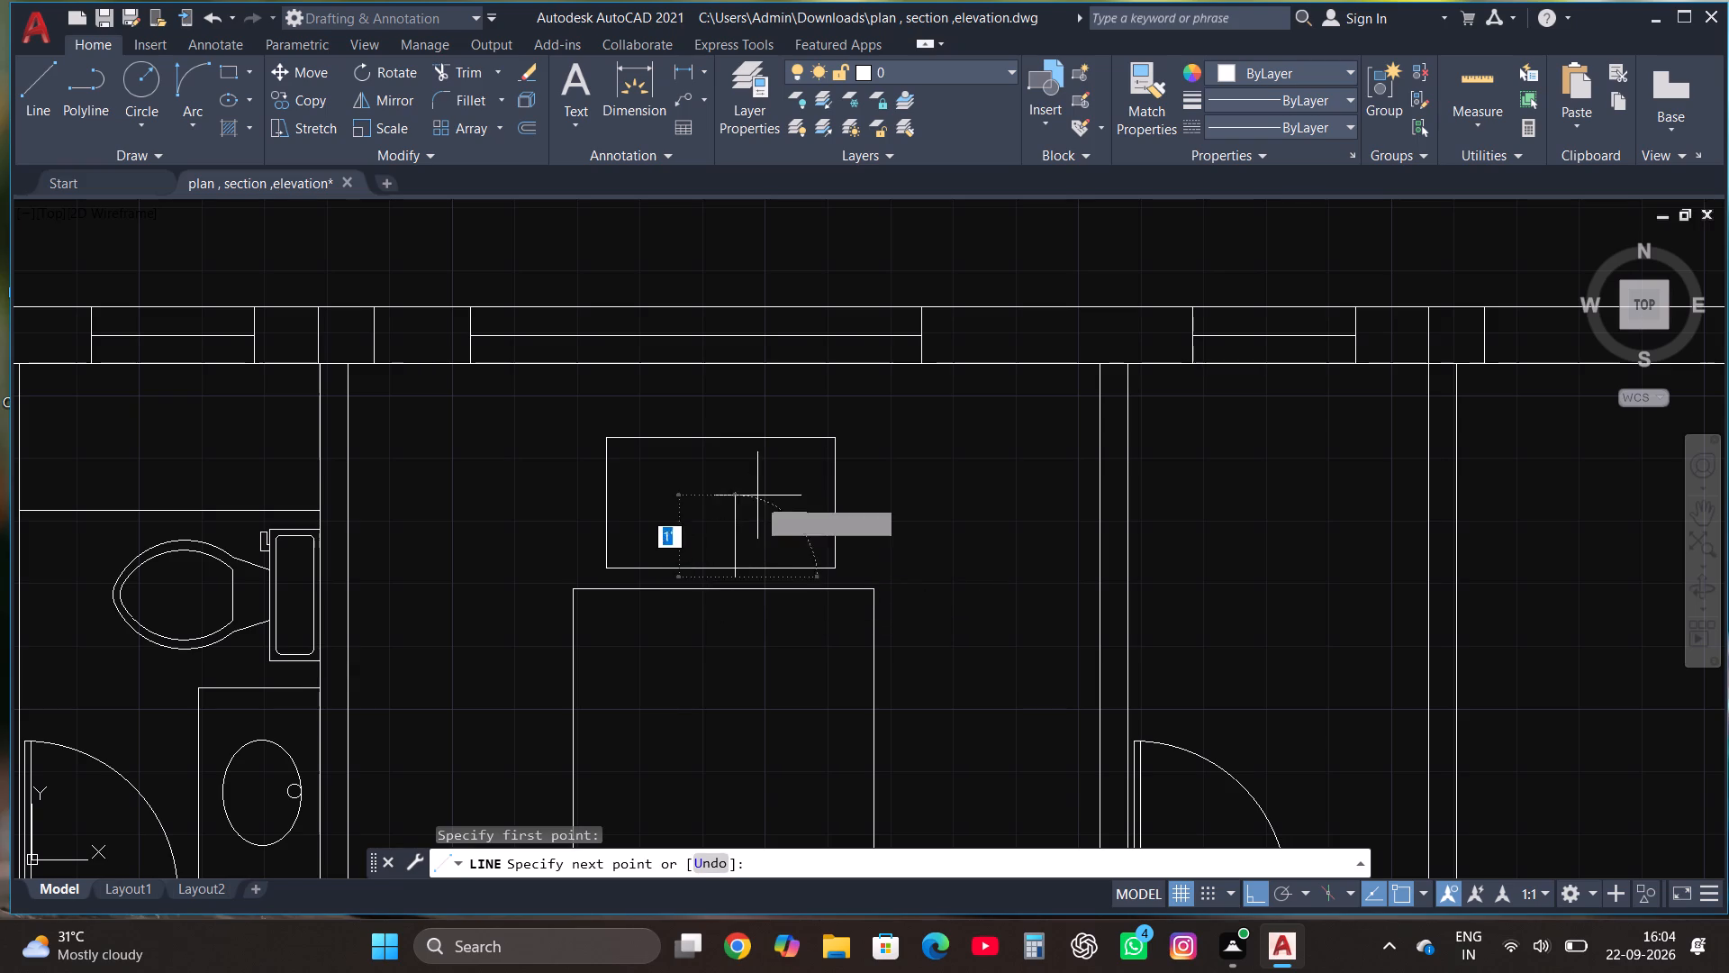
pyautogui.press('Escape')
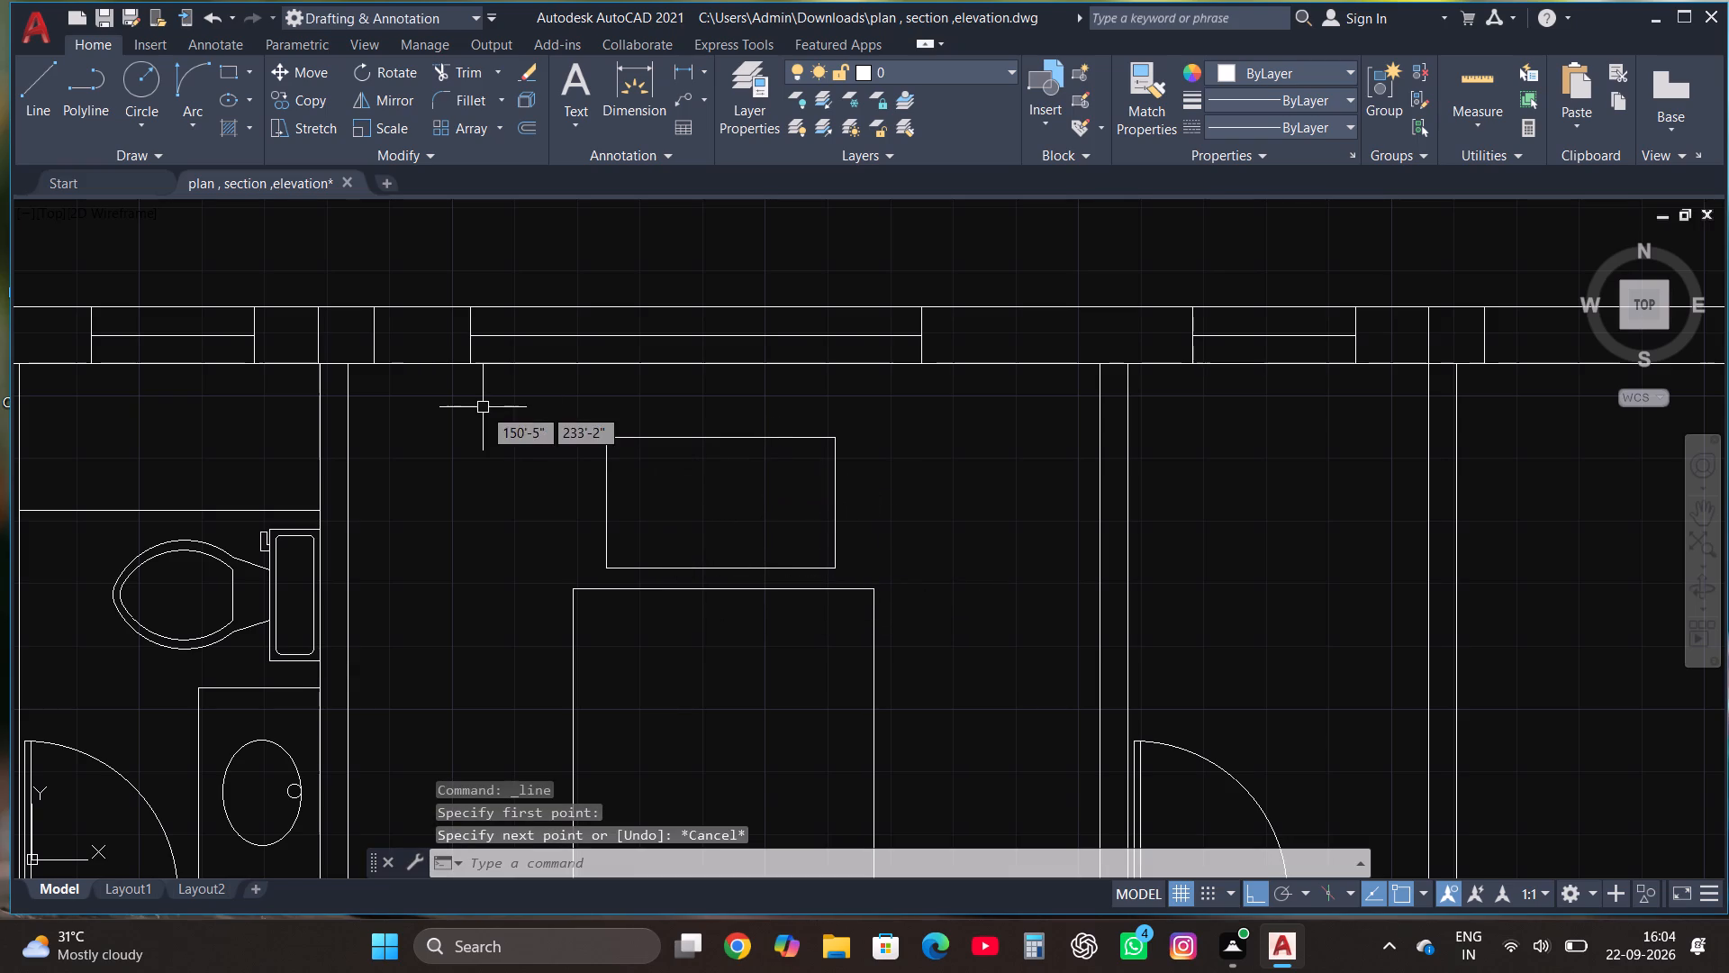
# Draw a vertical divider in the 3' by 1'-9" rectangle about 1' from its right edge, trimming the end above the top edge.
pyautogui.click(34, 105)
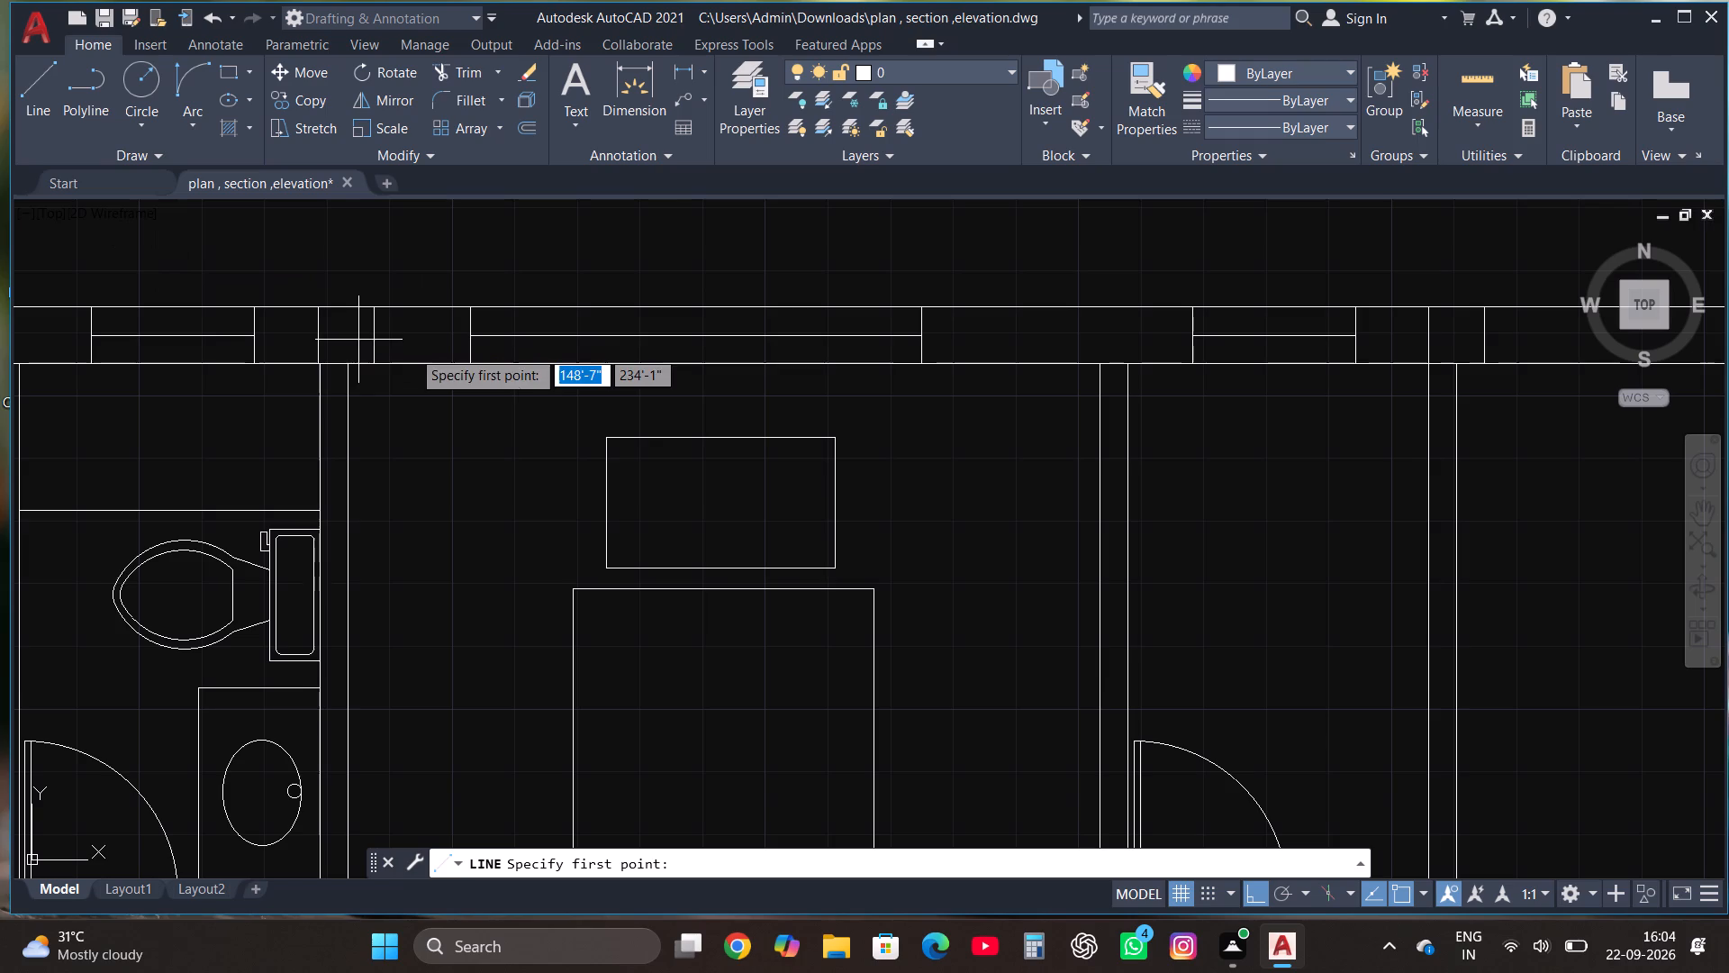
pyautogui.moveTo(761, 568); pyautogui.dragTo(755, 416)
pyautogui.click(755, 416)
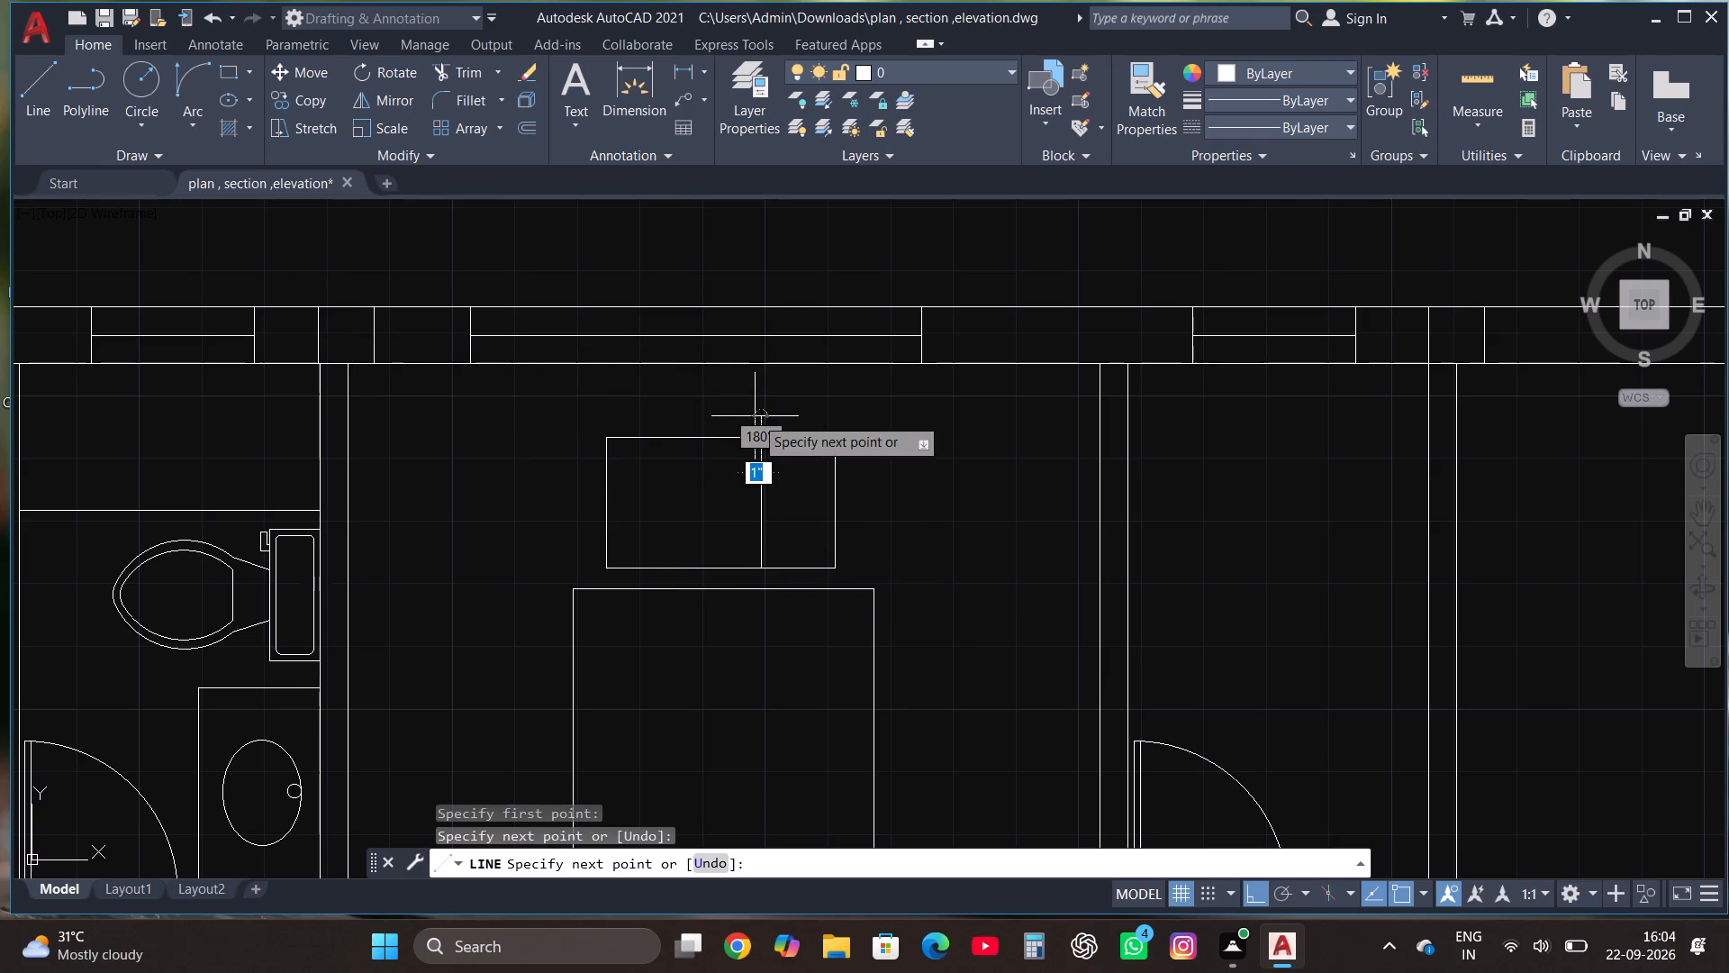
pyautogui.press('Escape')
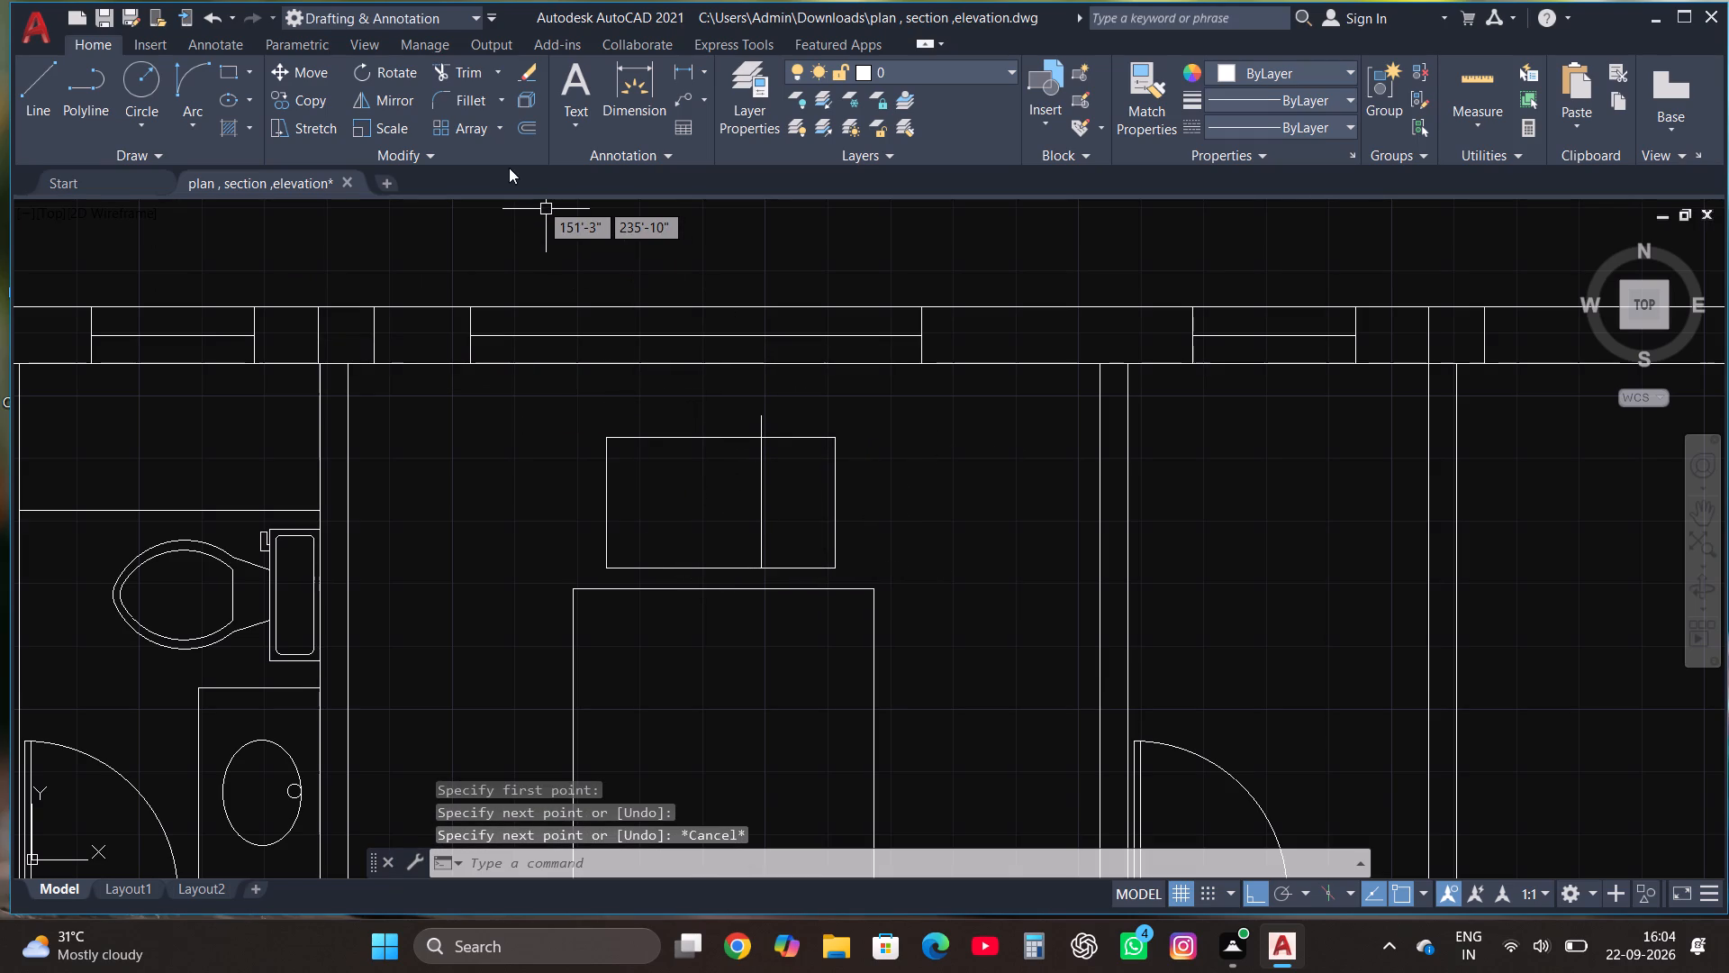
pyautogui.click(472, 80)
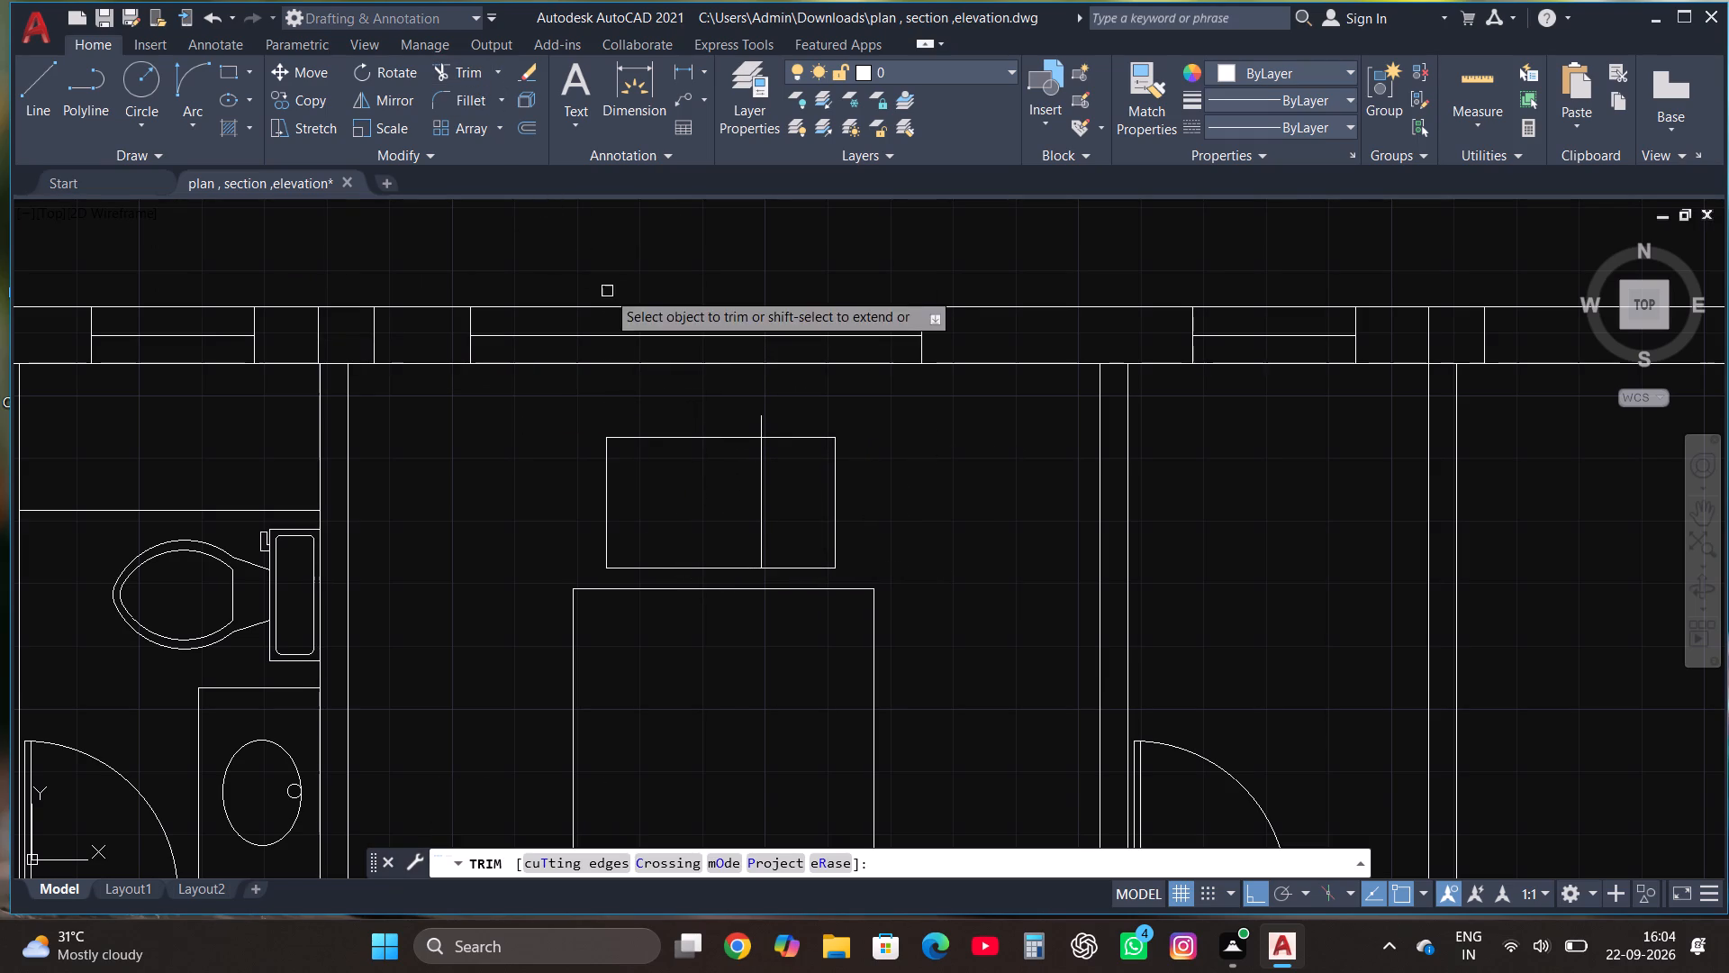
pyautogui.click(760, 417)
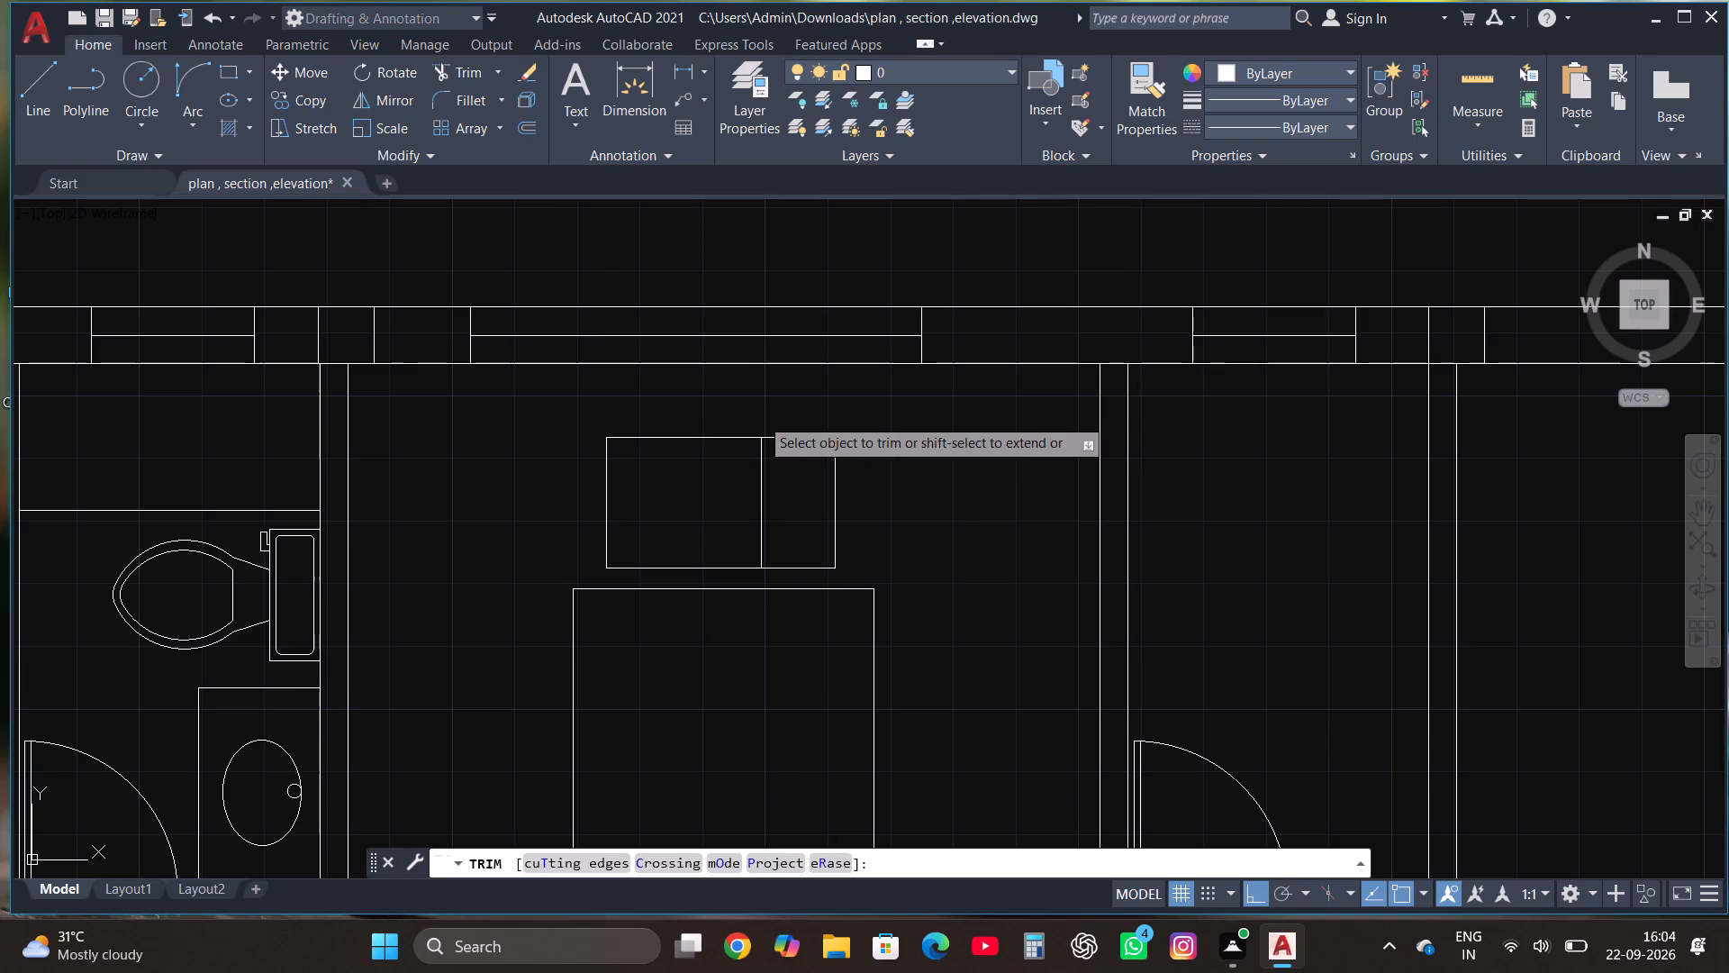
pyautogui.press('Escape')
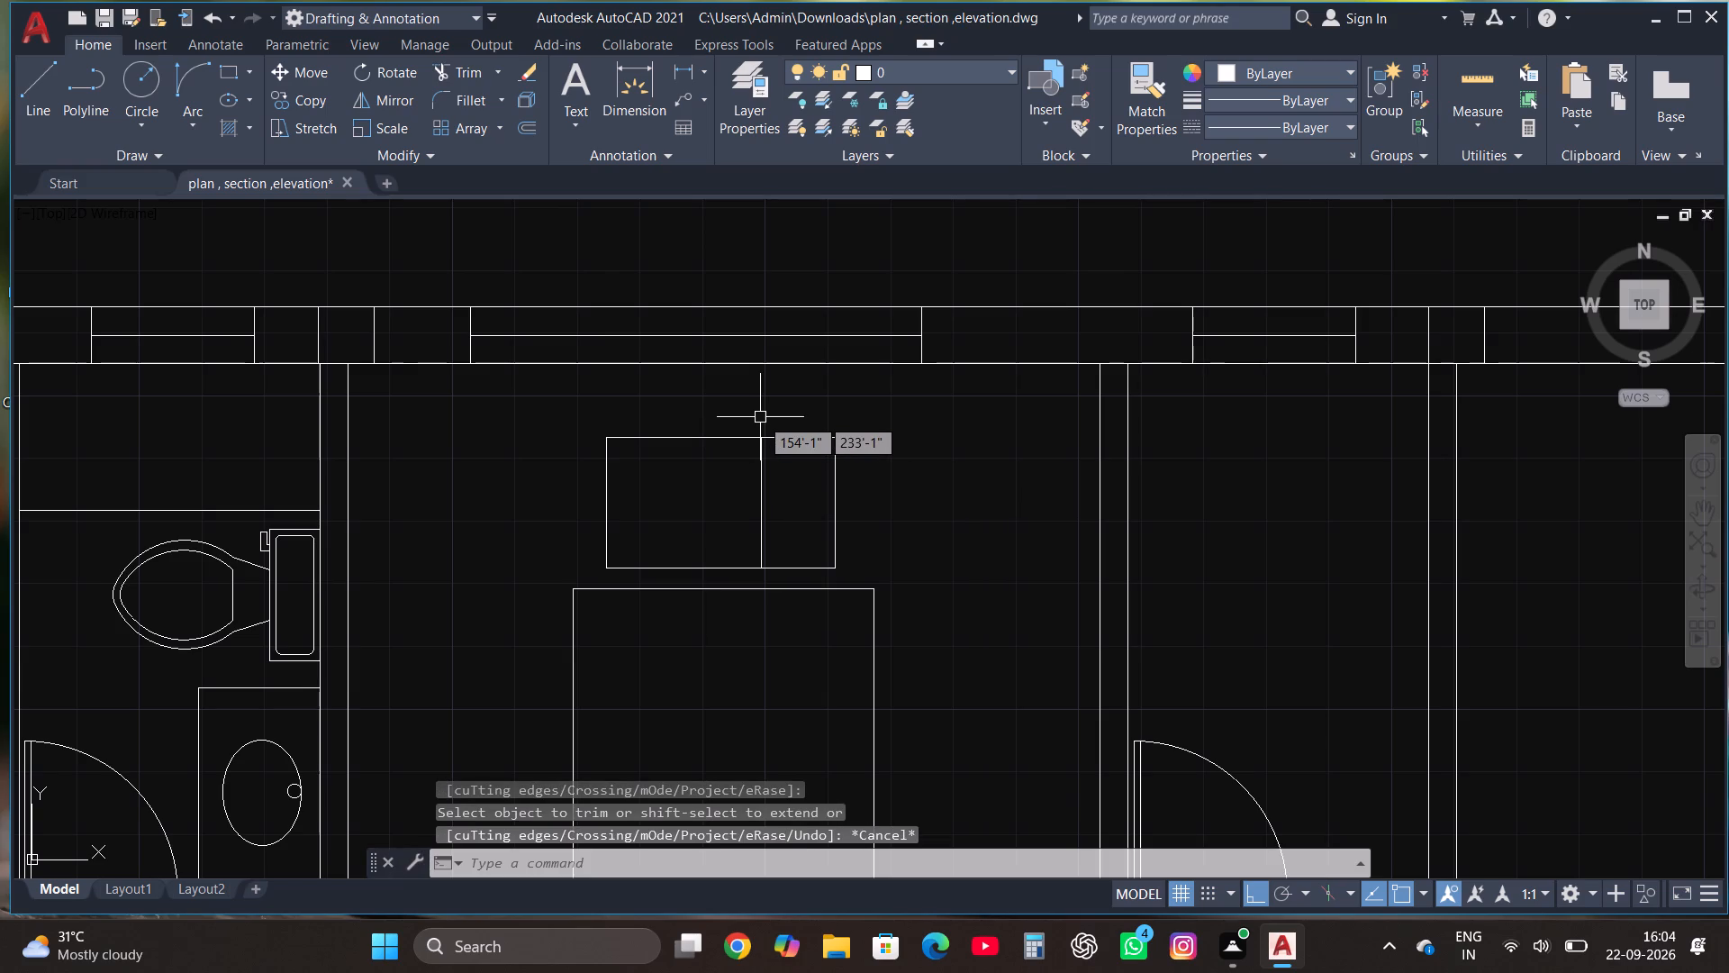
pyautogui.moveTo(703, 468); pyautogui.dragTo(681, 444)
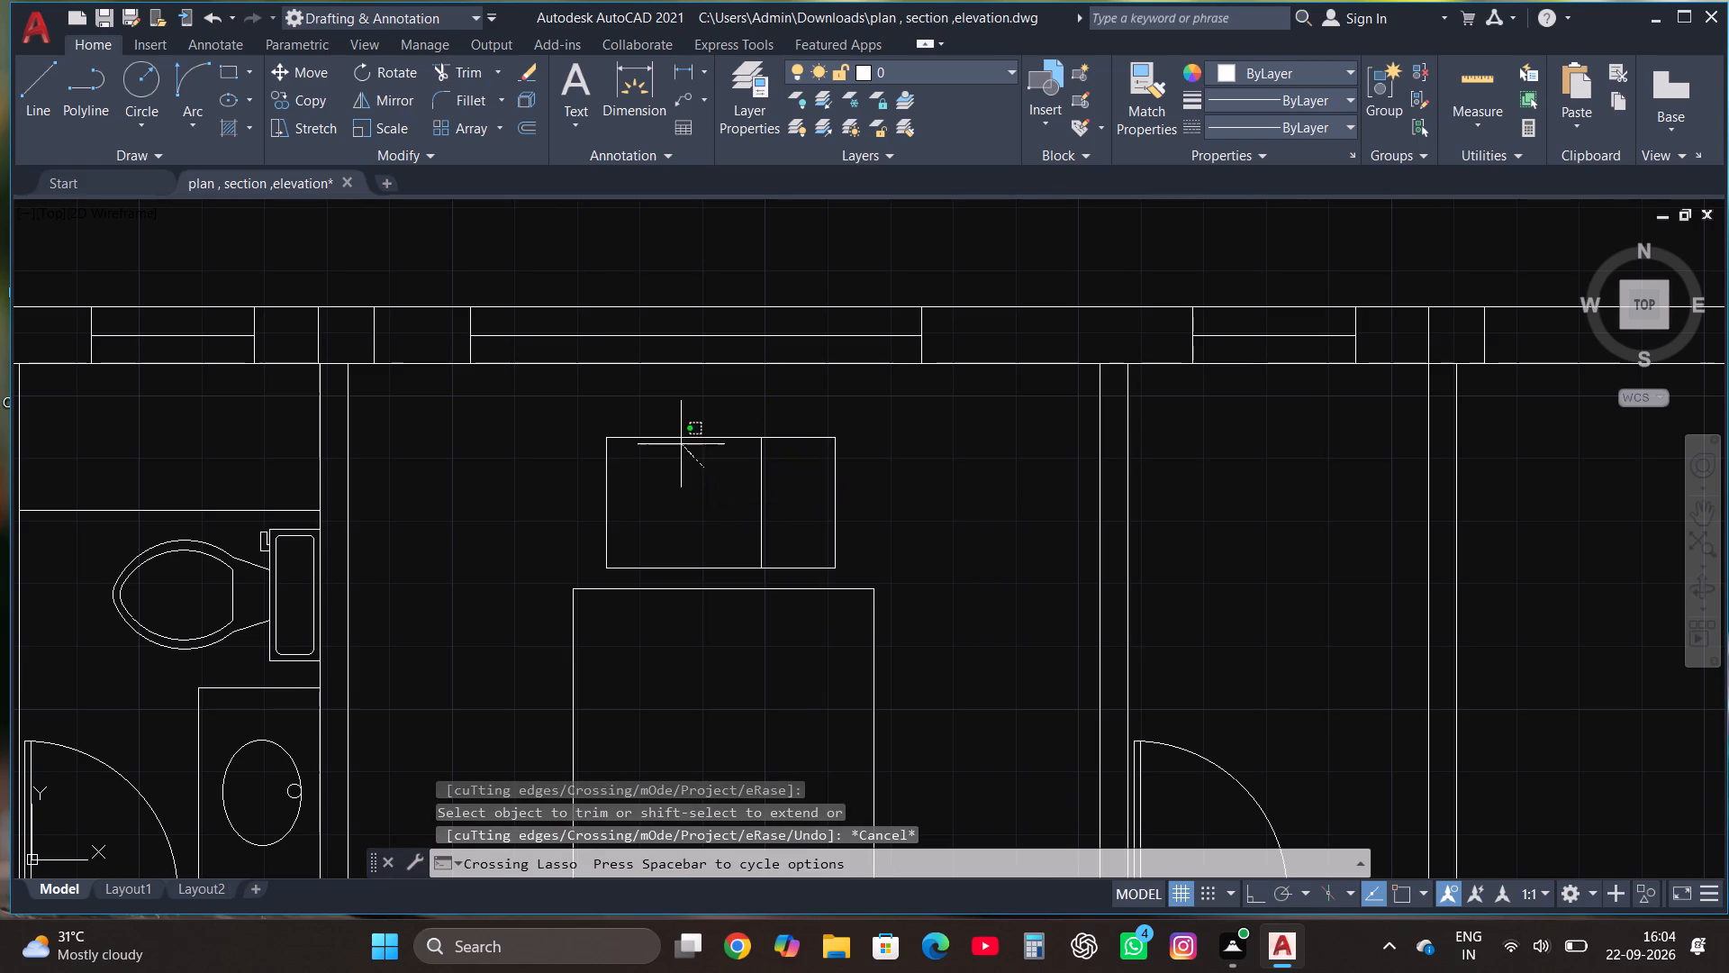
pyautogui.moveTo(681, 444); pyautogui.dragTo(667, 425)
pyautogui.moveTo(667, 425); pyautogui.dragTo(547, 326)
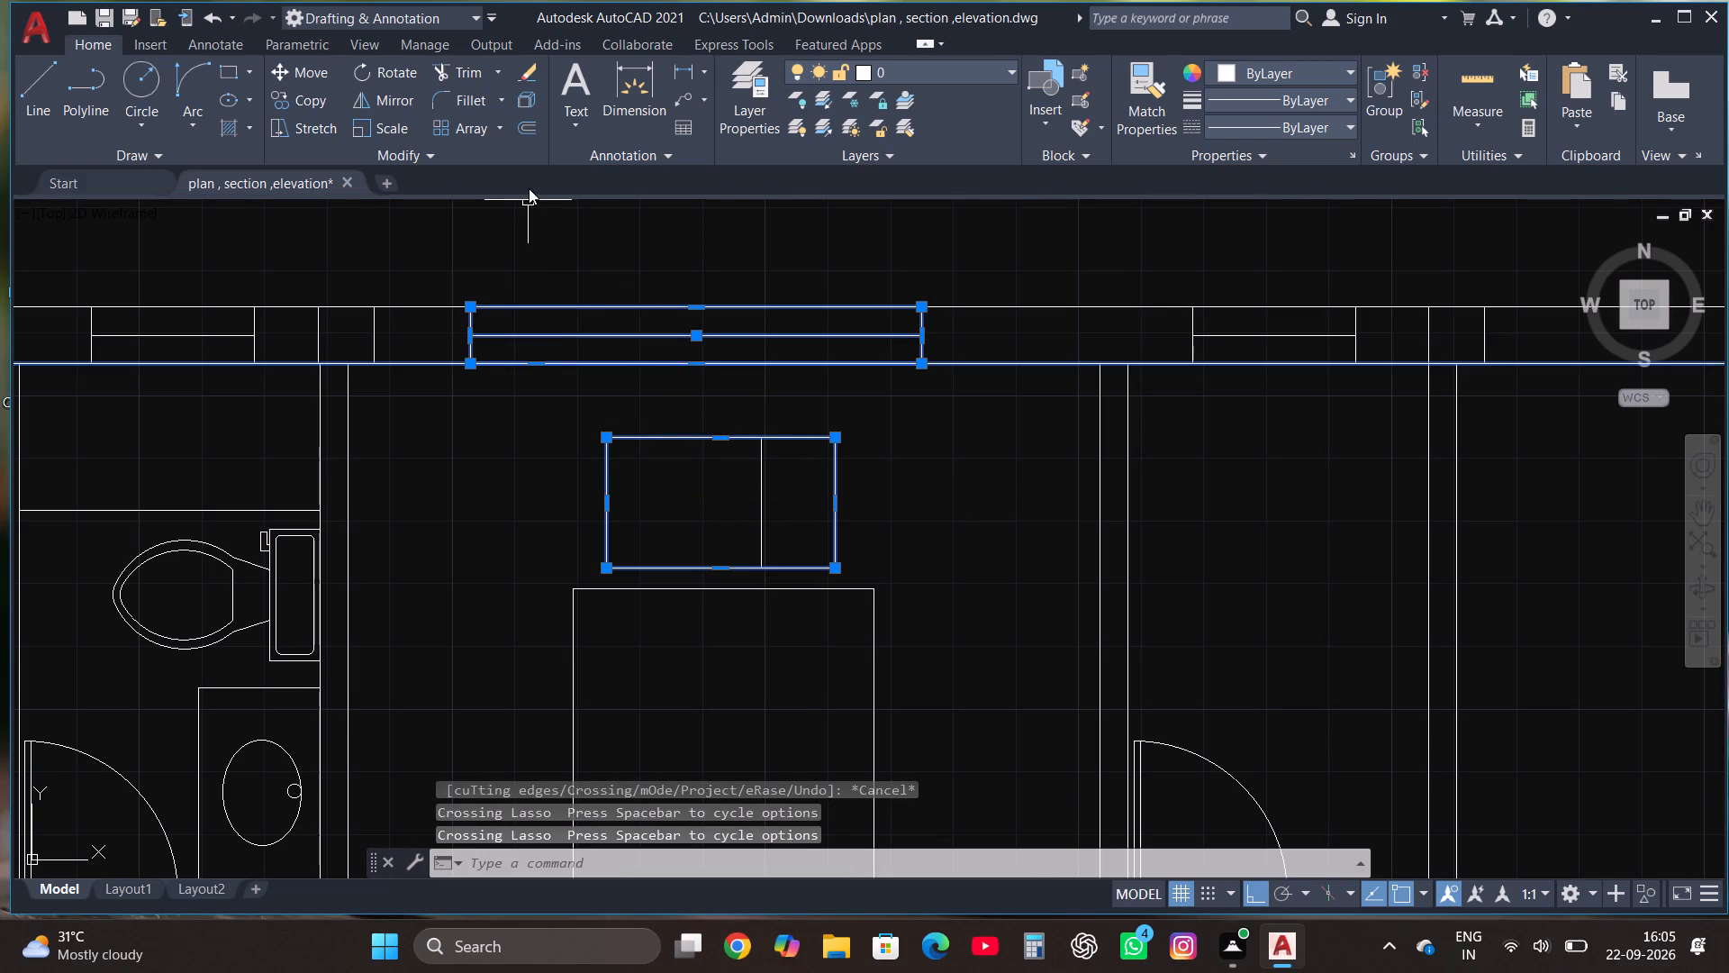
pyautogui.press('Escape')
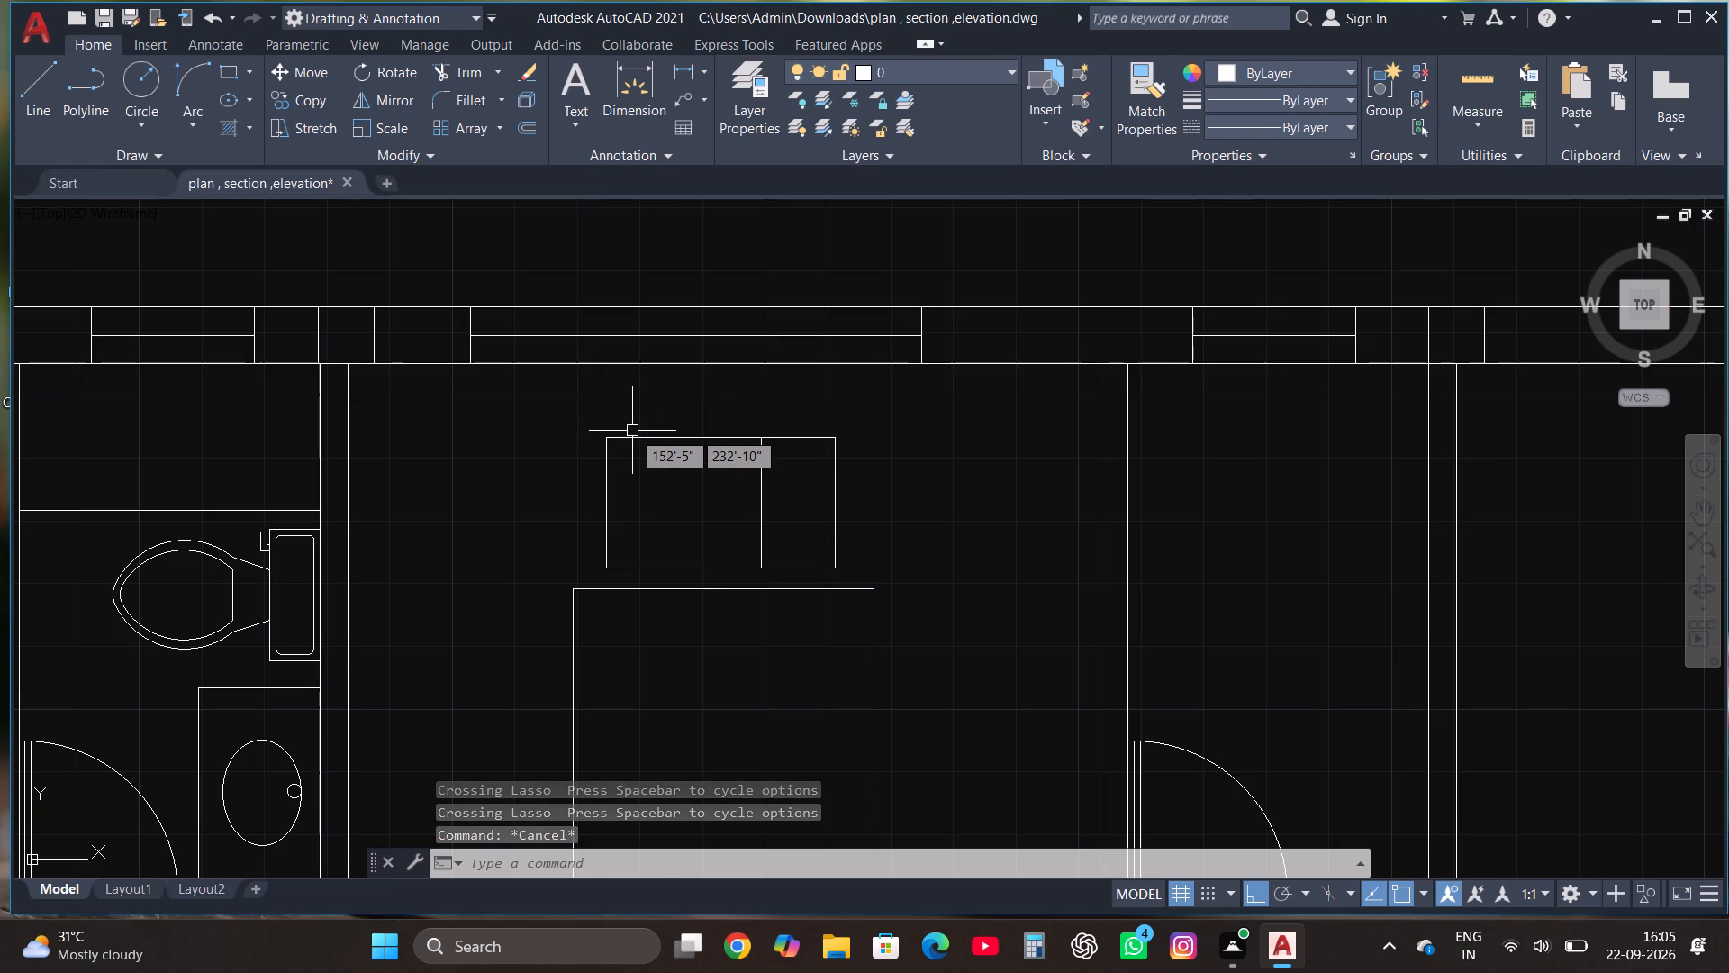
# Offset the divided rectangle 1" outward to form a rim around it.
pyautogui.click(632, 431)
pyautogui.click(577, 479)
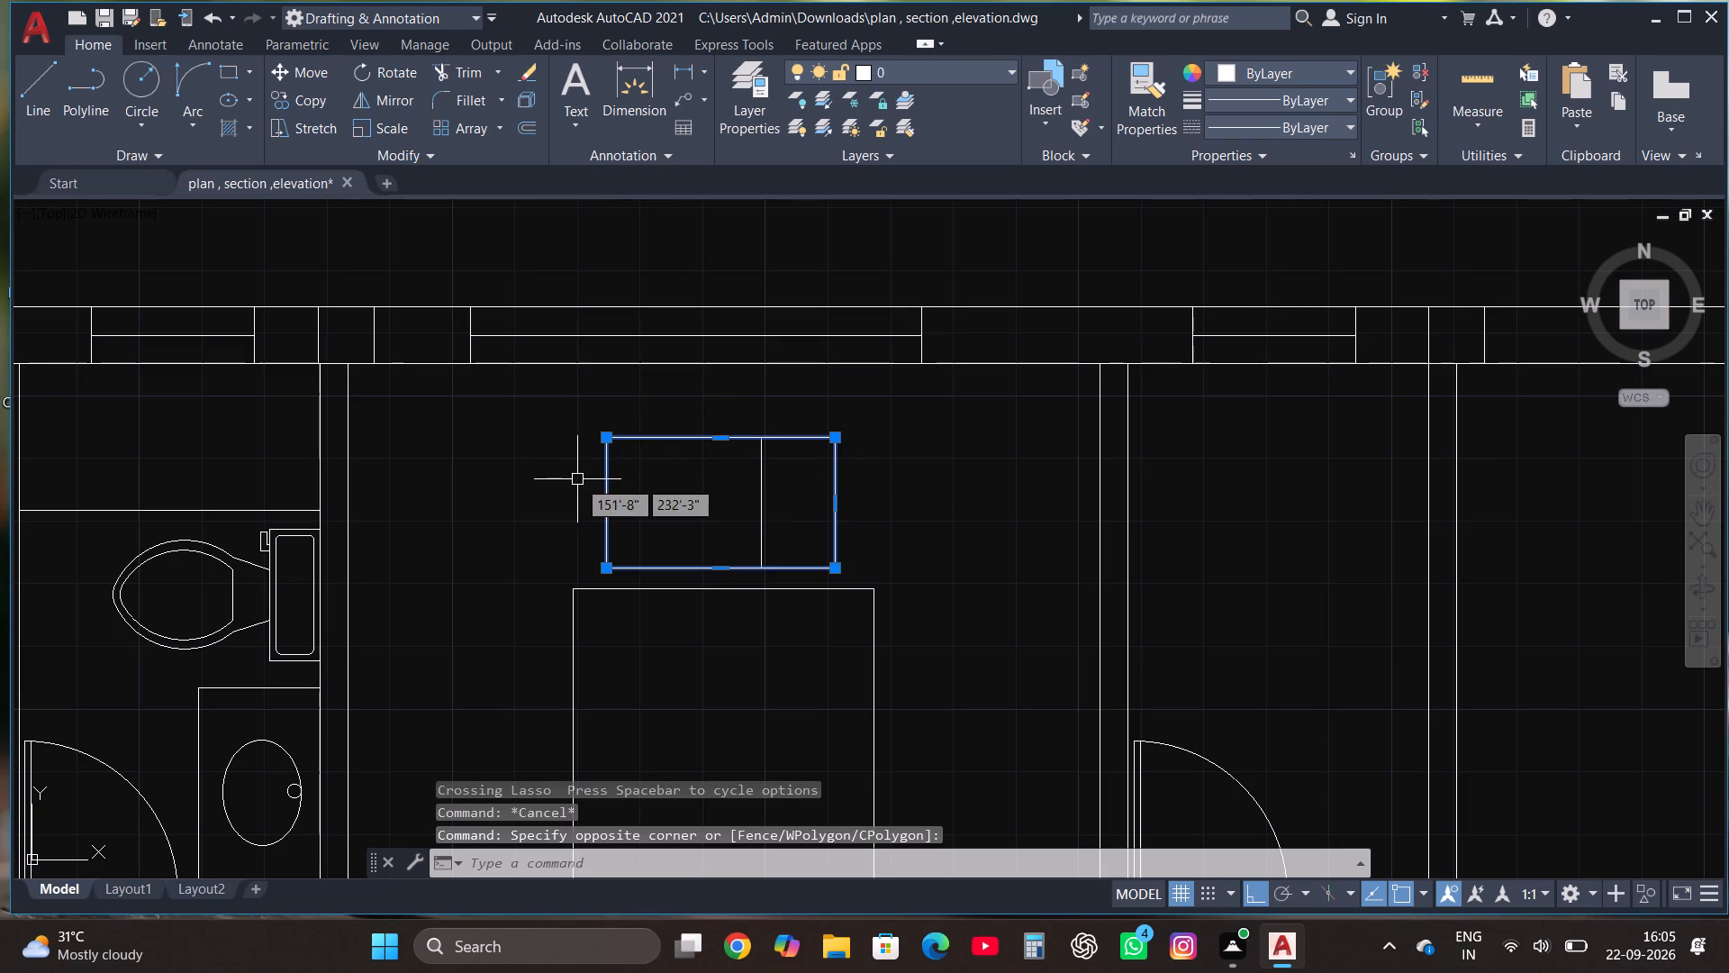
pyautogui.click(515, 140)
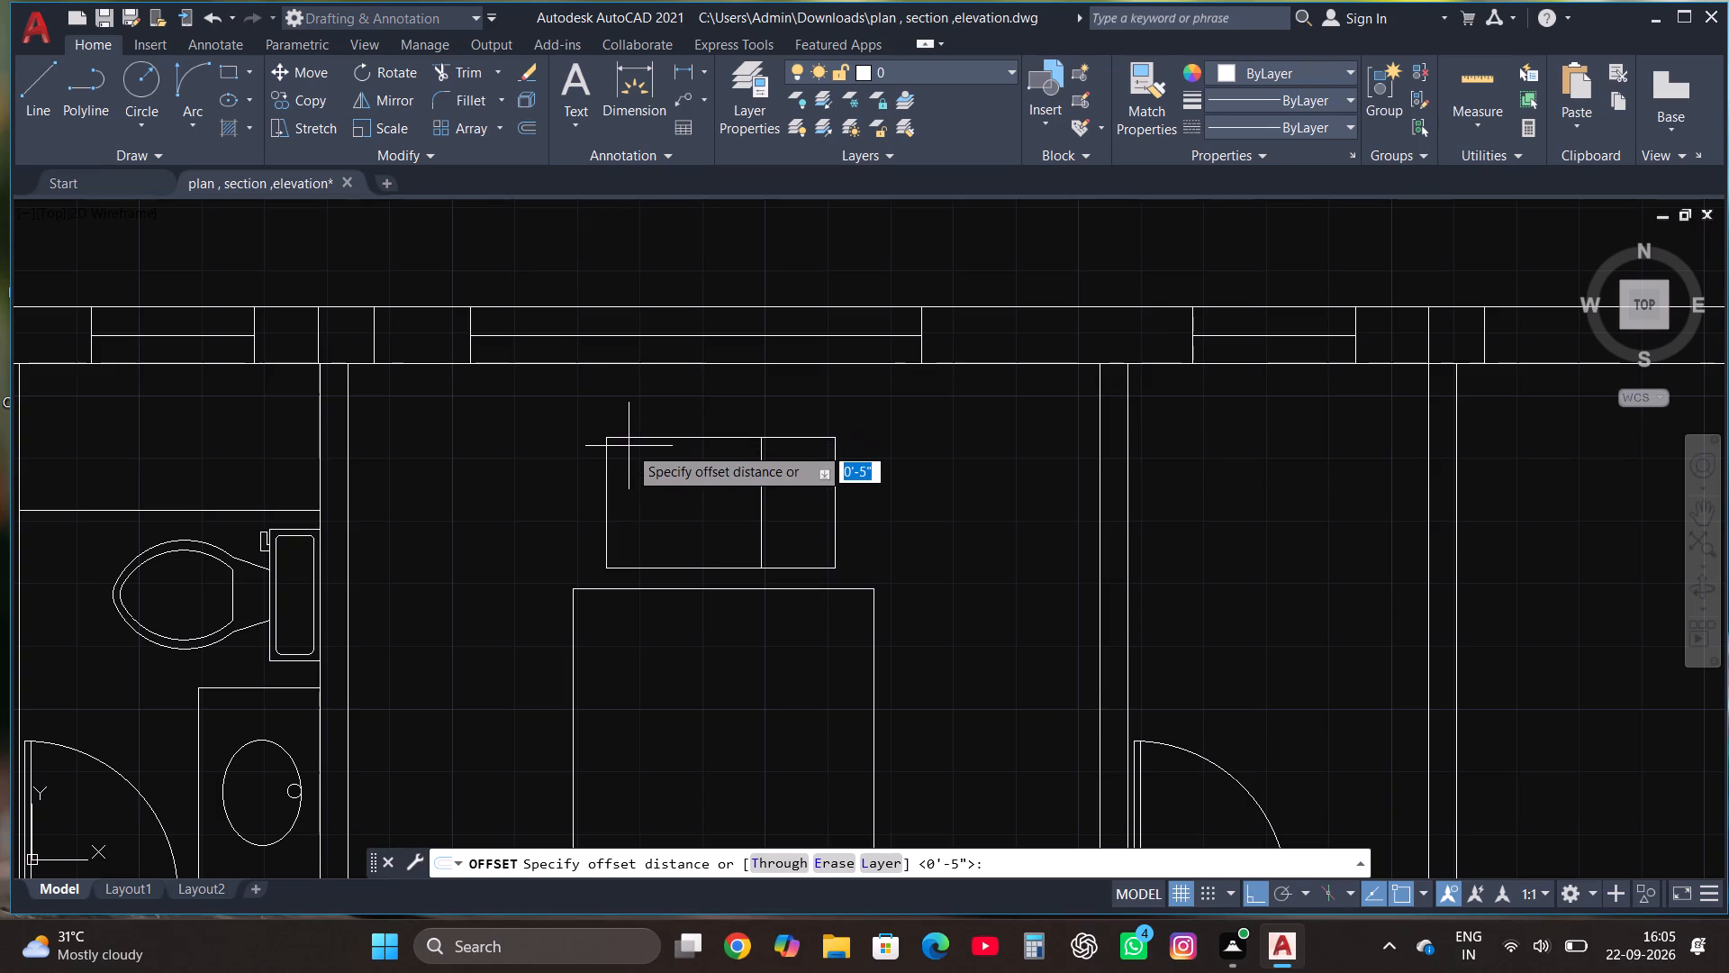
pyautogui.moveTo(635, 435); pyautogui.dragTo(637, 425)
pyautogui.click(637, 425)
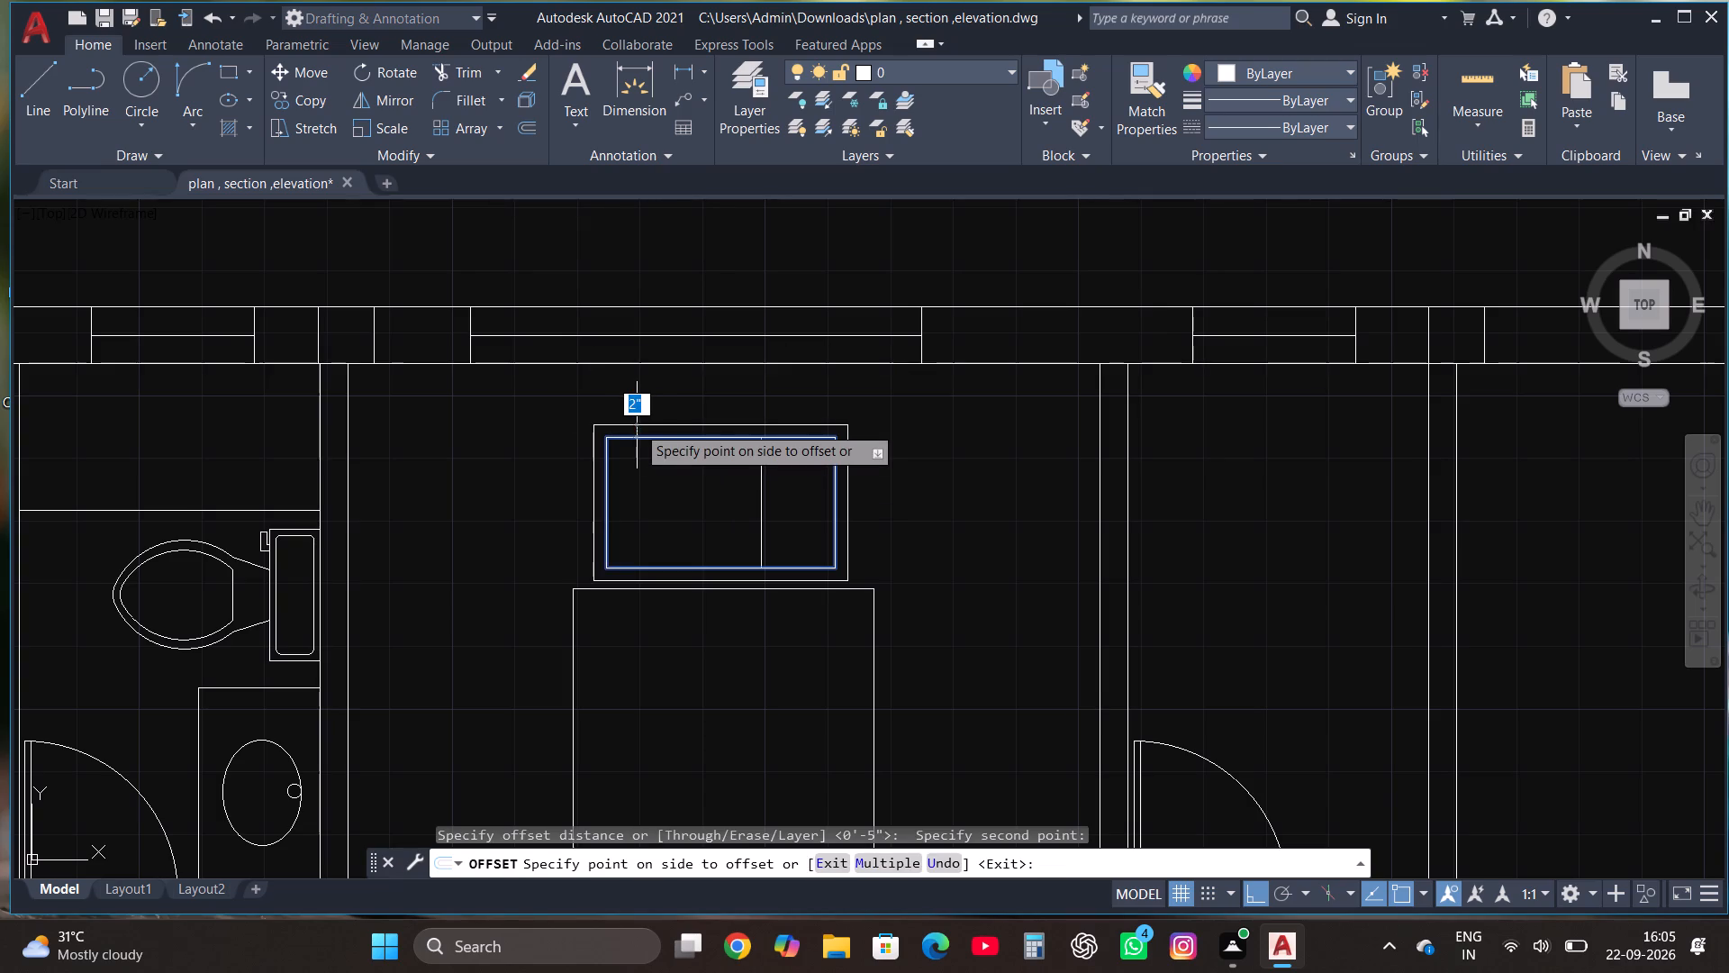
pyautogui.write('1"')
pyautogui.press('Return')
pyautogui.press('Escape')
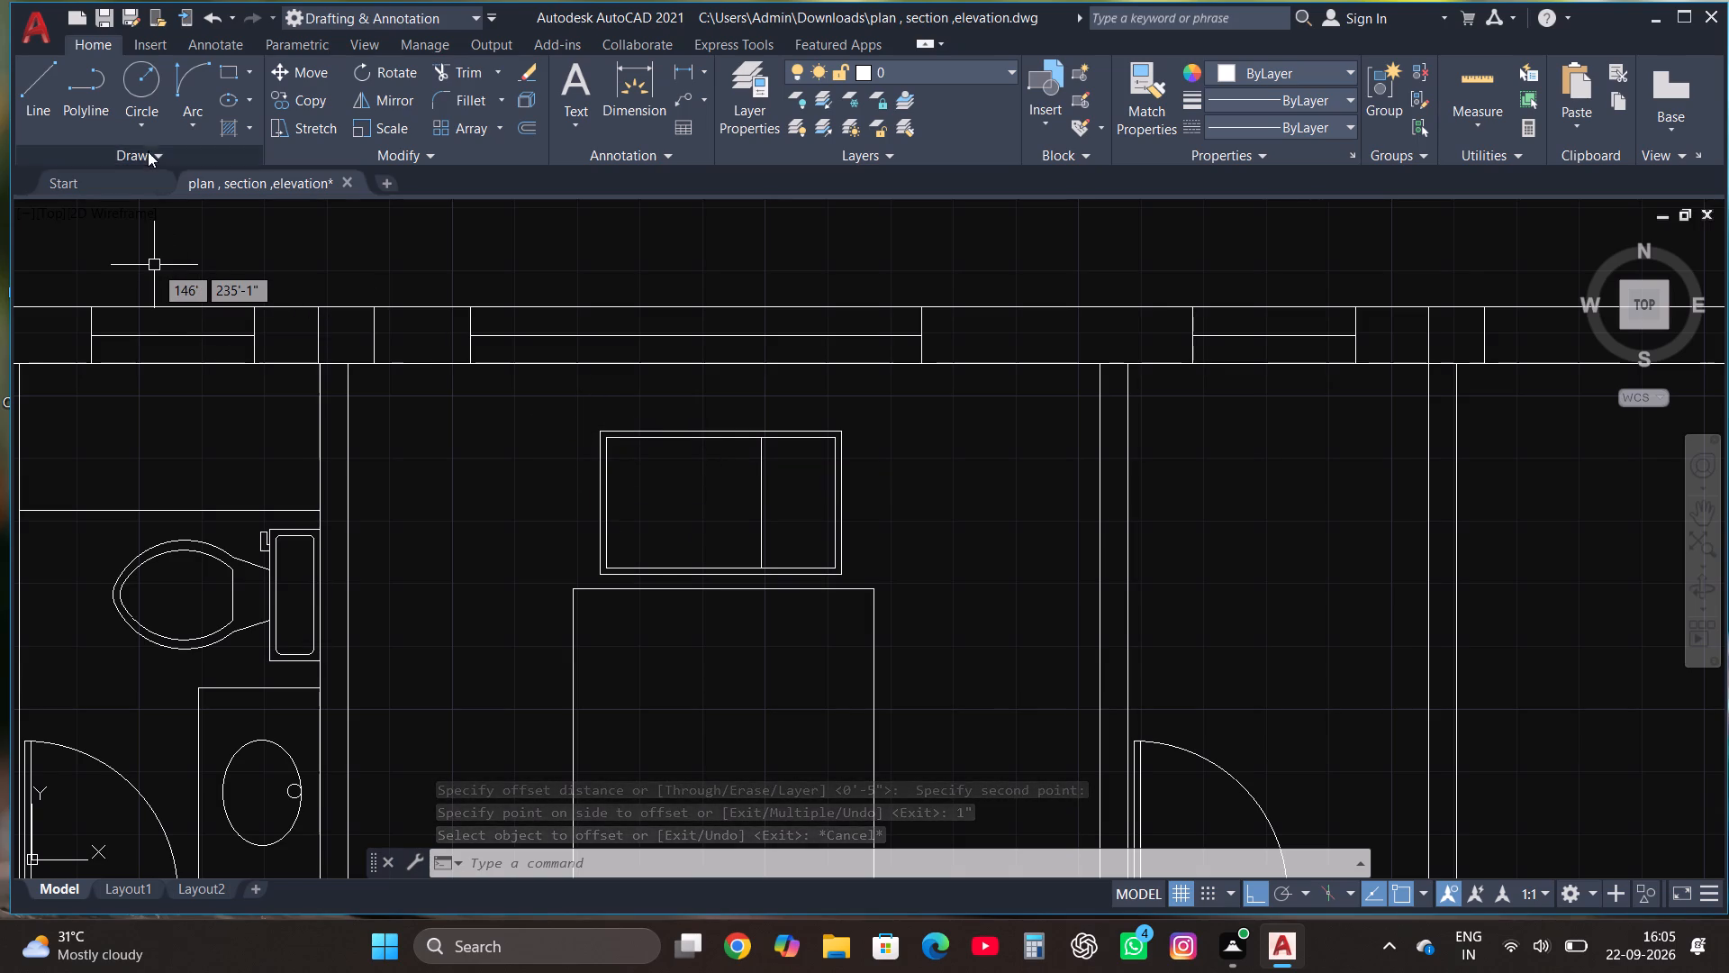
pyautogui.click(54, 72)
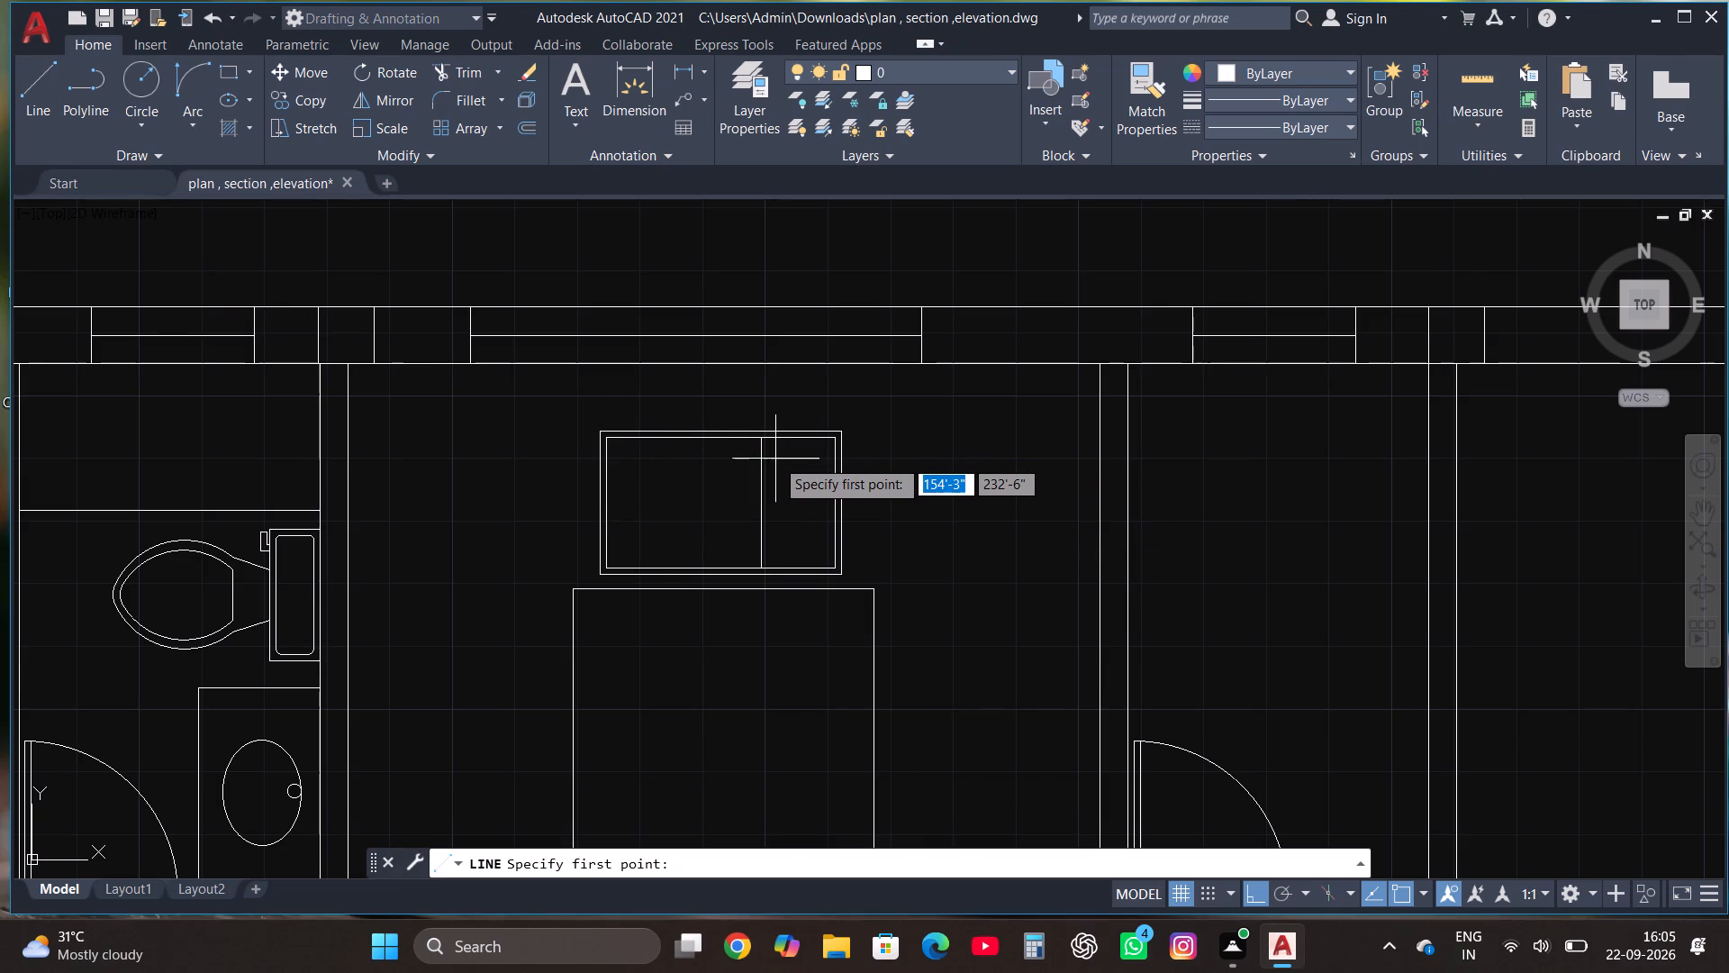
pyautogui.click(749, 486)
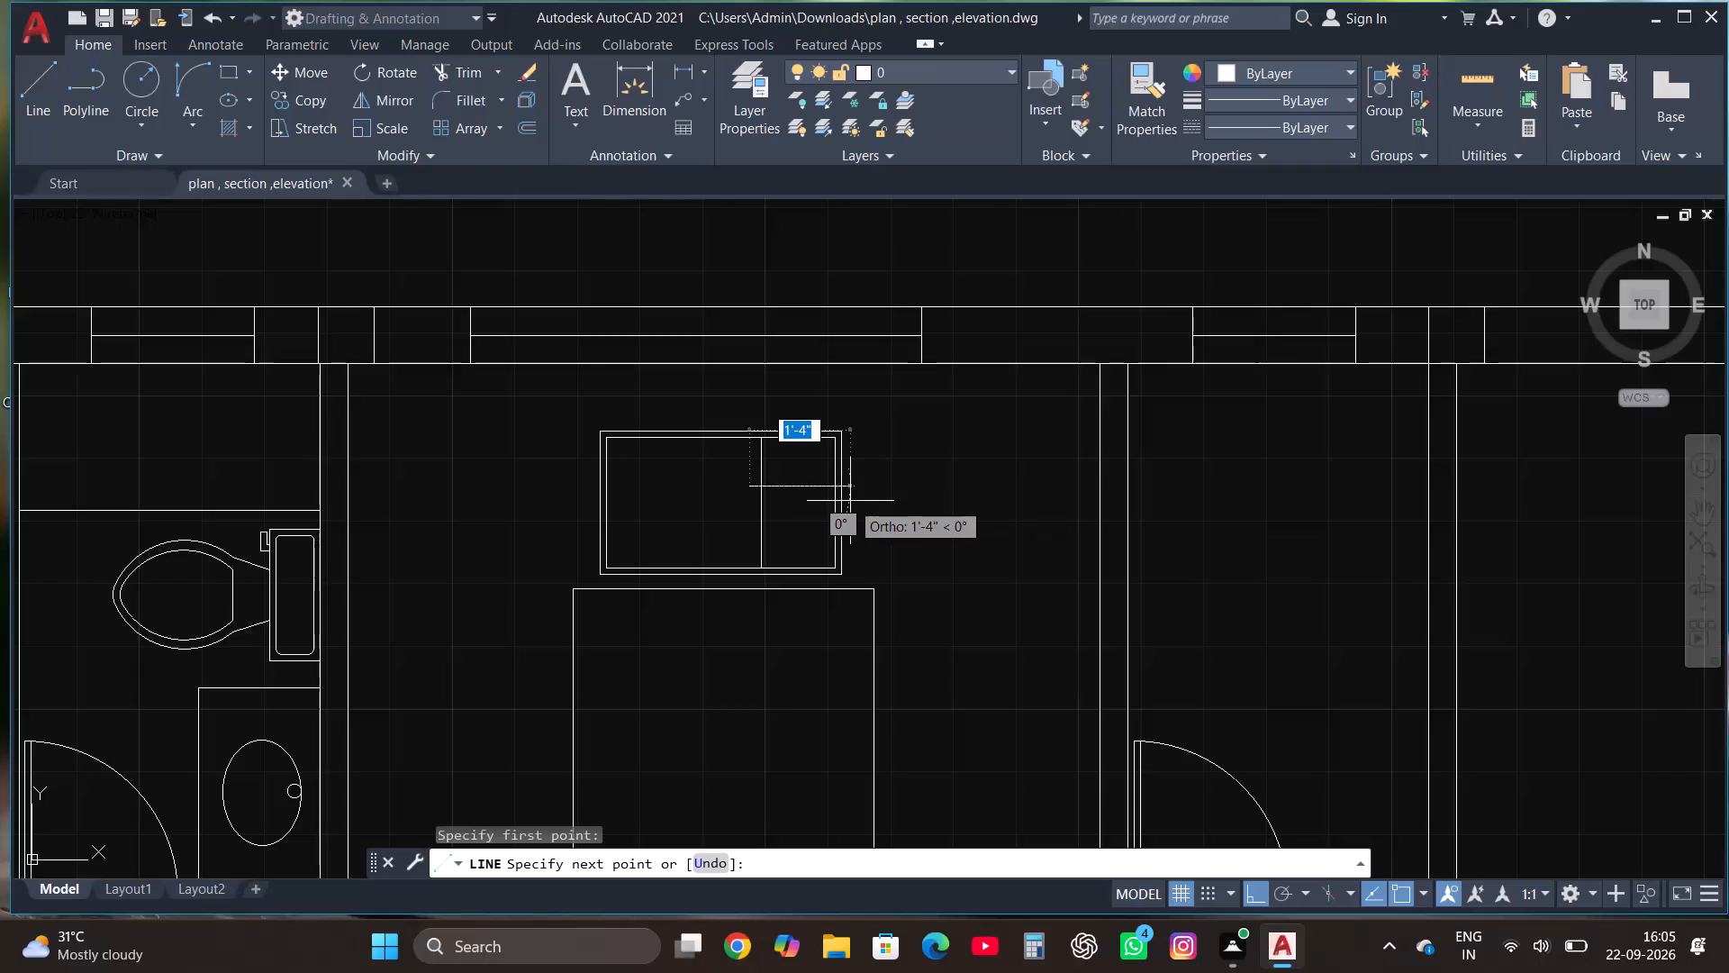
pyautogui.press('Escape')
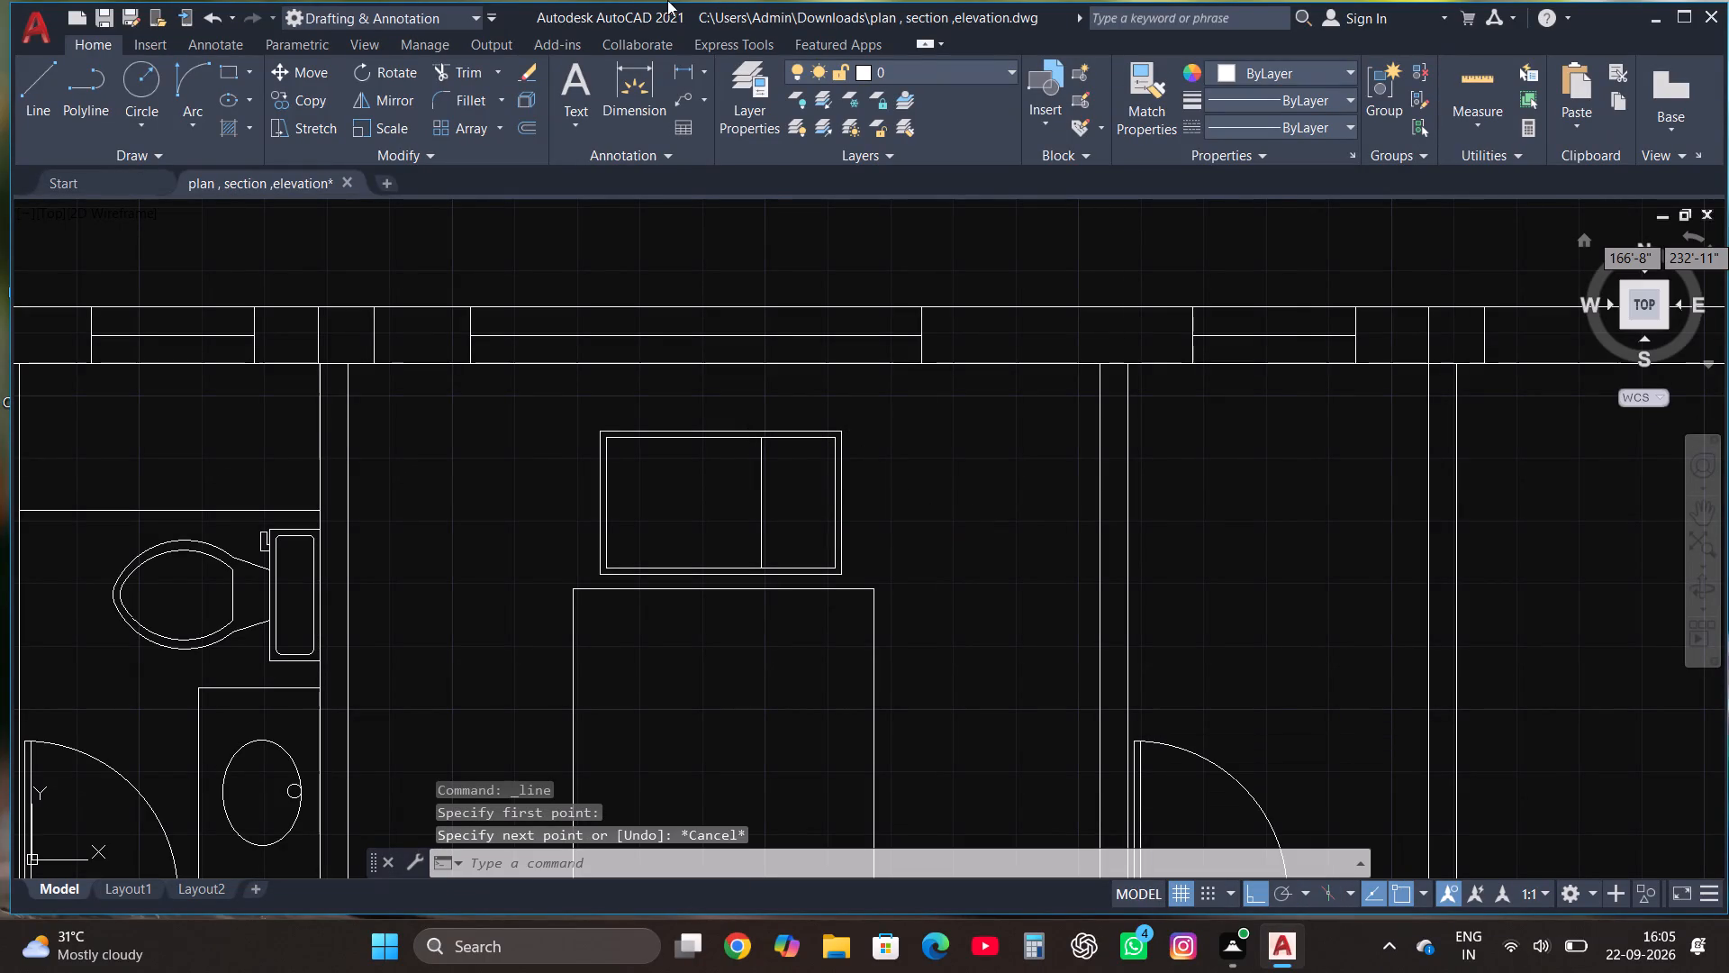
# Draw a horizontal line about 9" long near the top of the narrow compartment right of the divider.
pyautogui.click(35, 70)
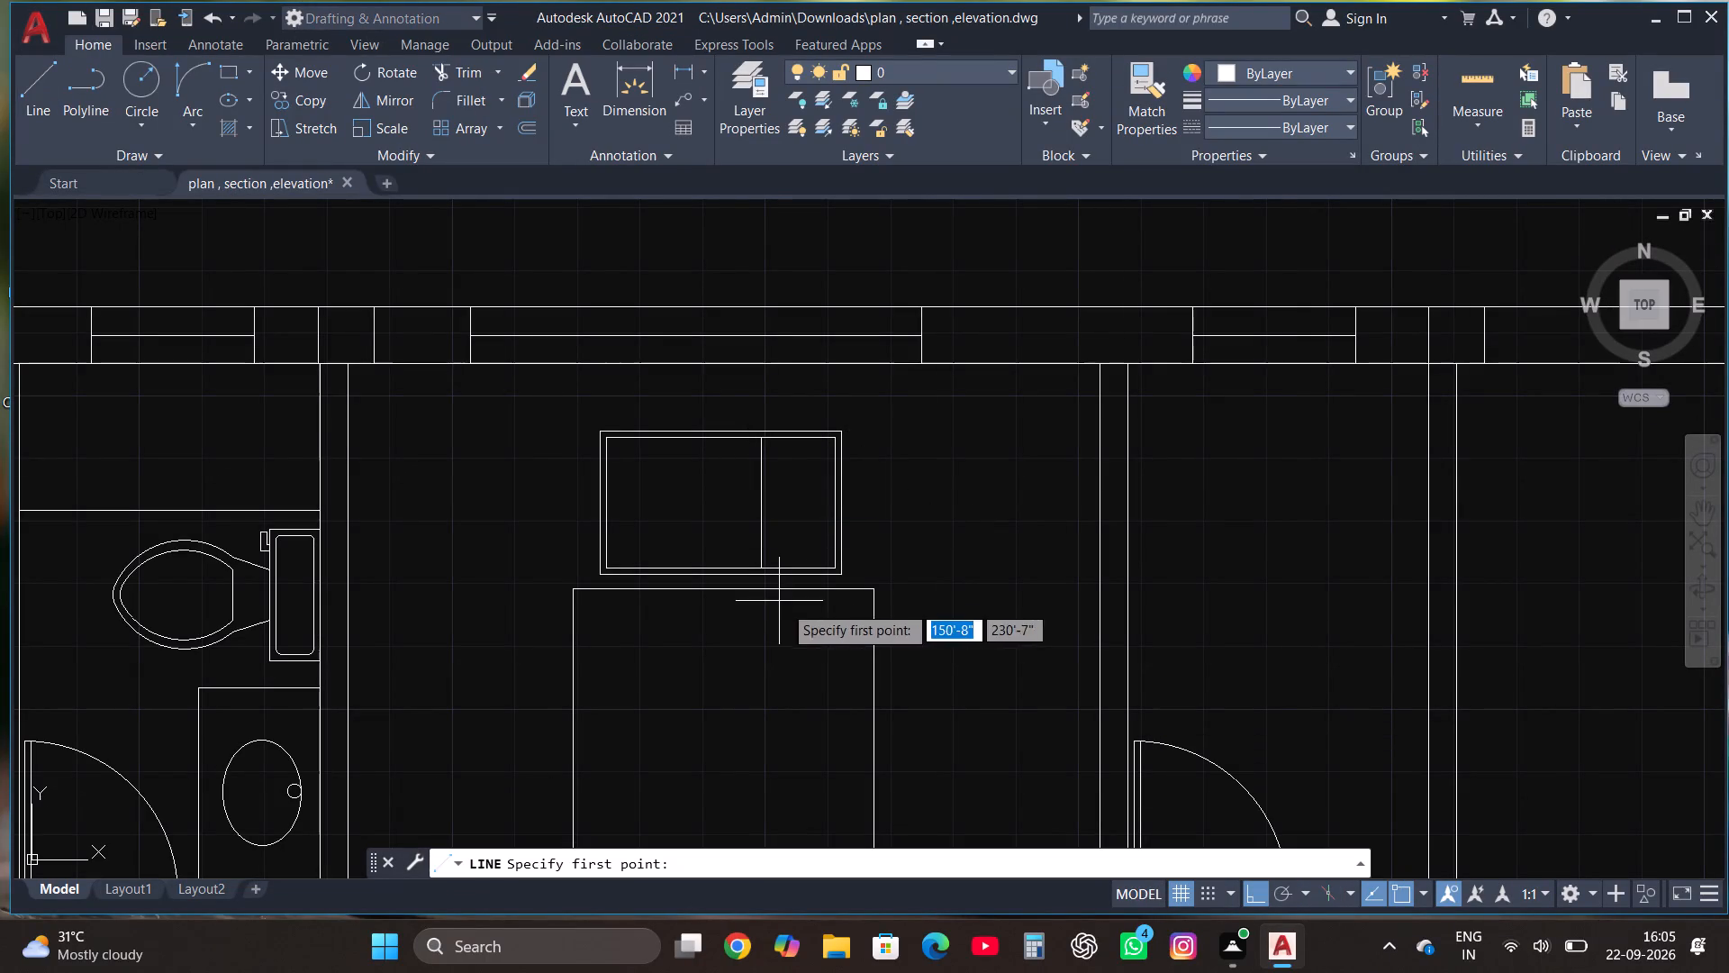
pyautogui.click(769, 457)
pyautogui.scroll(2, 810, 461)
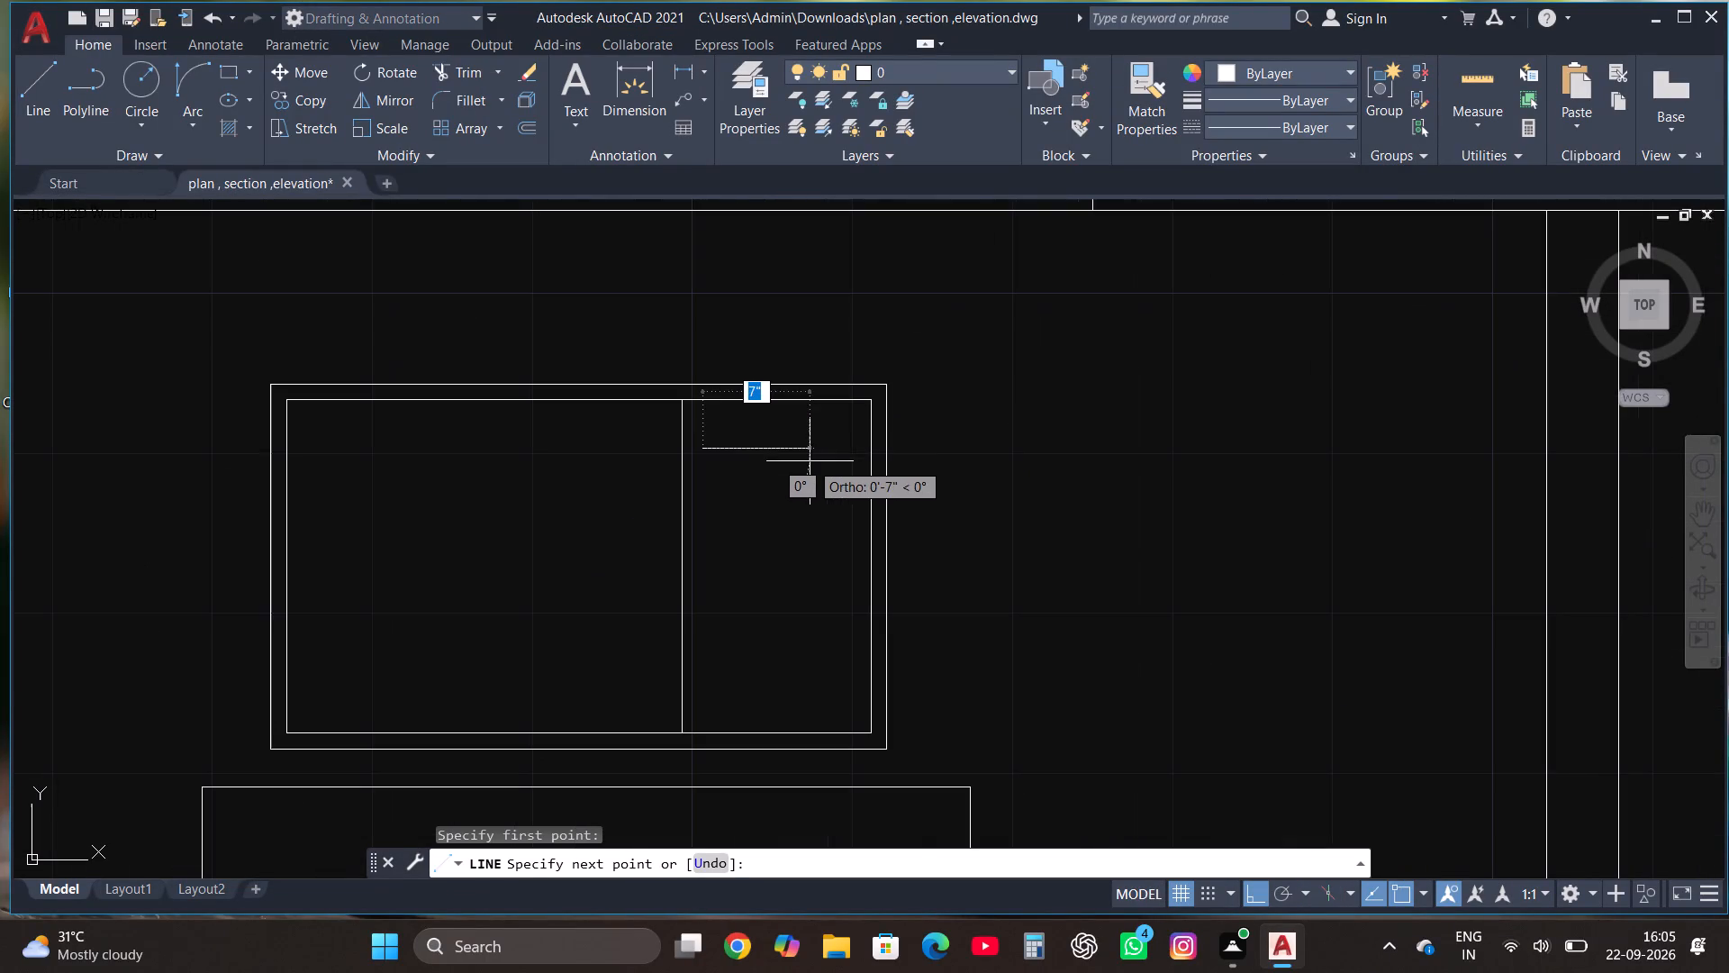
pyautogui.click(840, 461)
pyautogui.press('Escape')
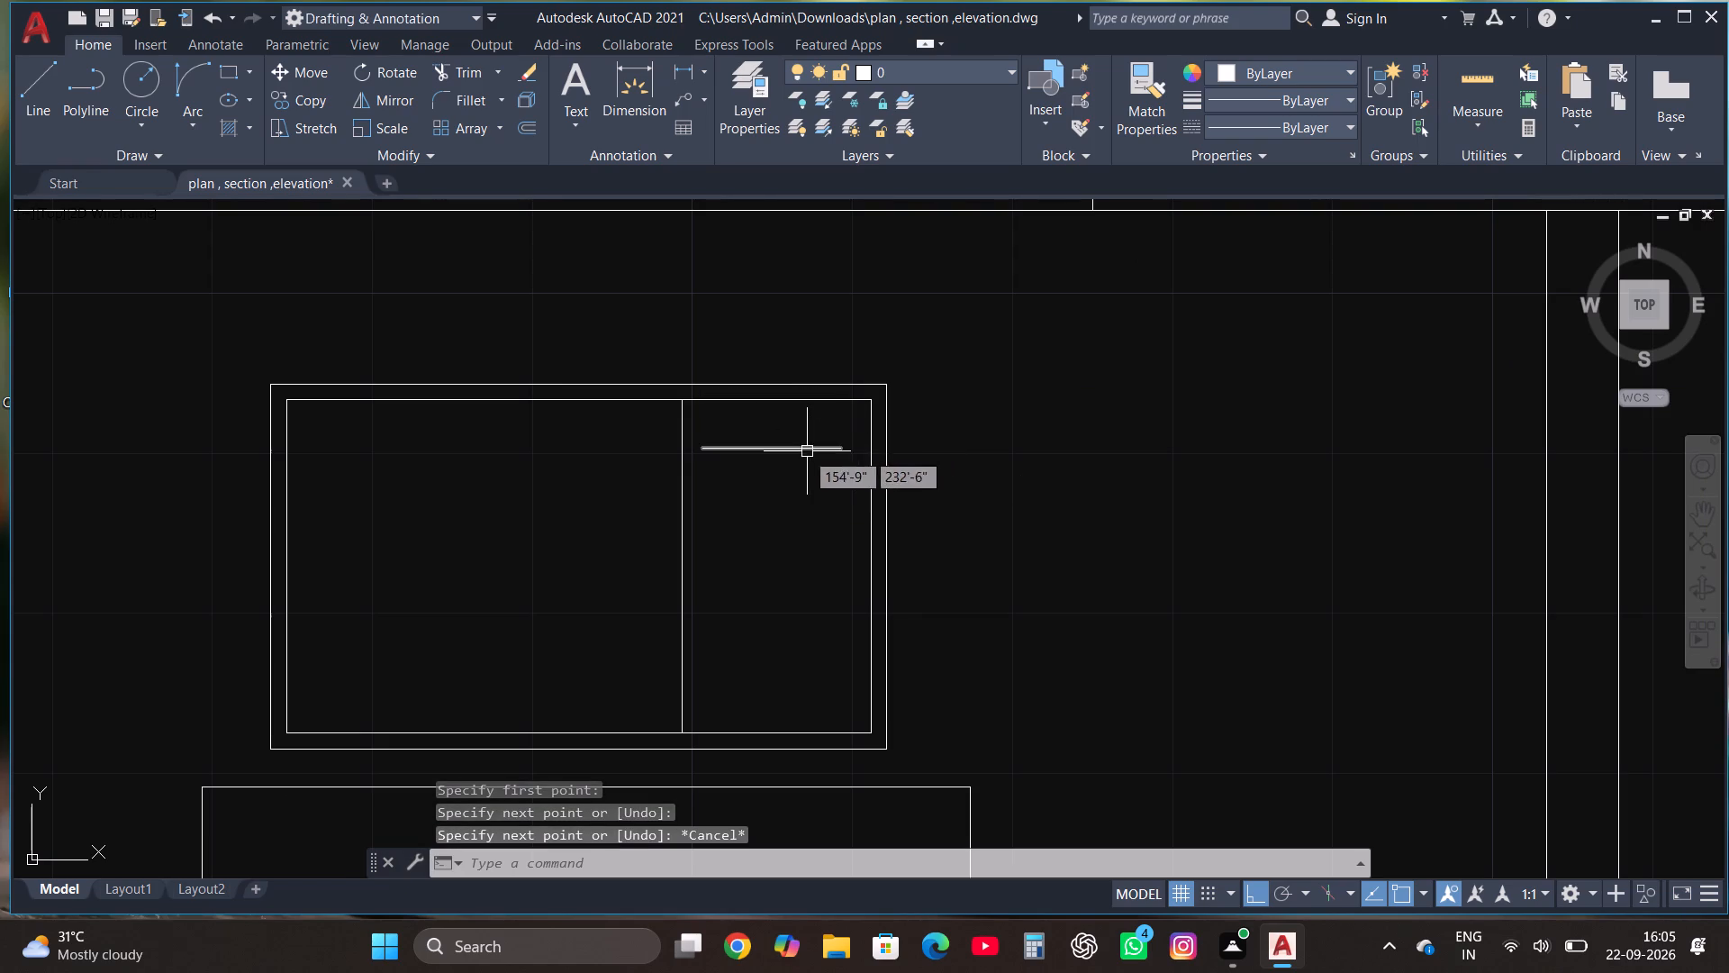
# Copy the short horizontal line nine times downward, about 2" apart, to fill the narrow compartment.
pyautogui.click(785, 446)
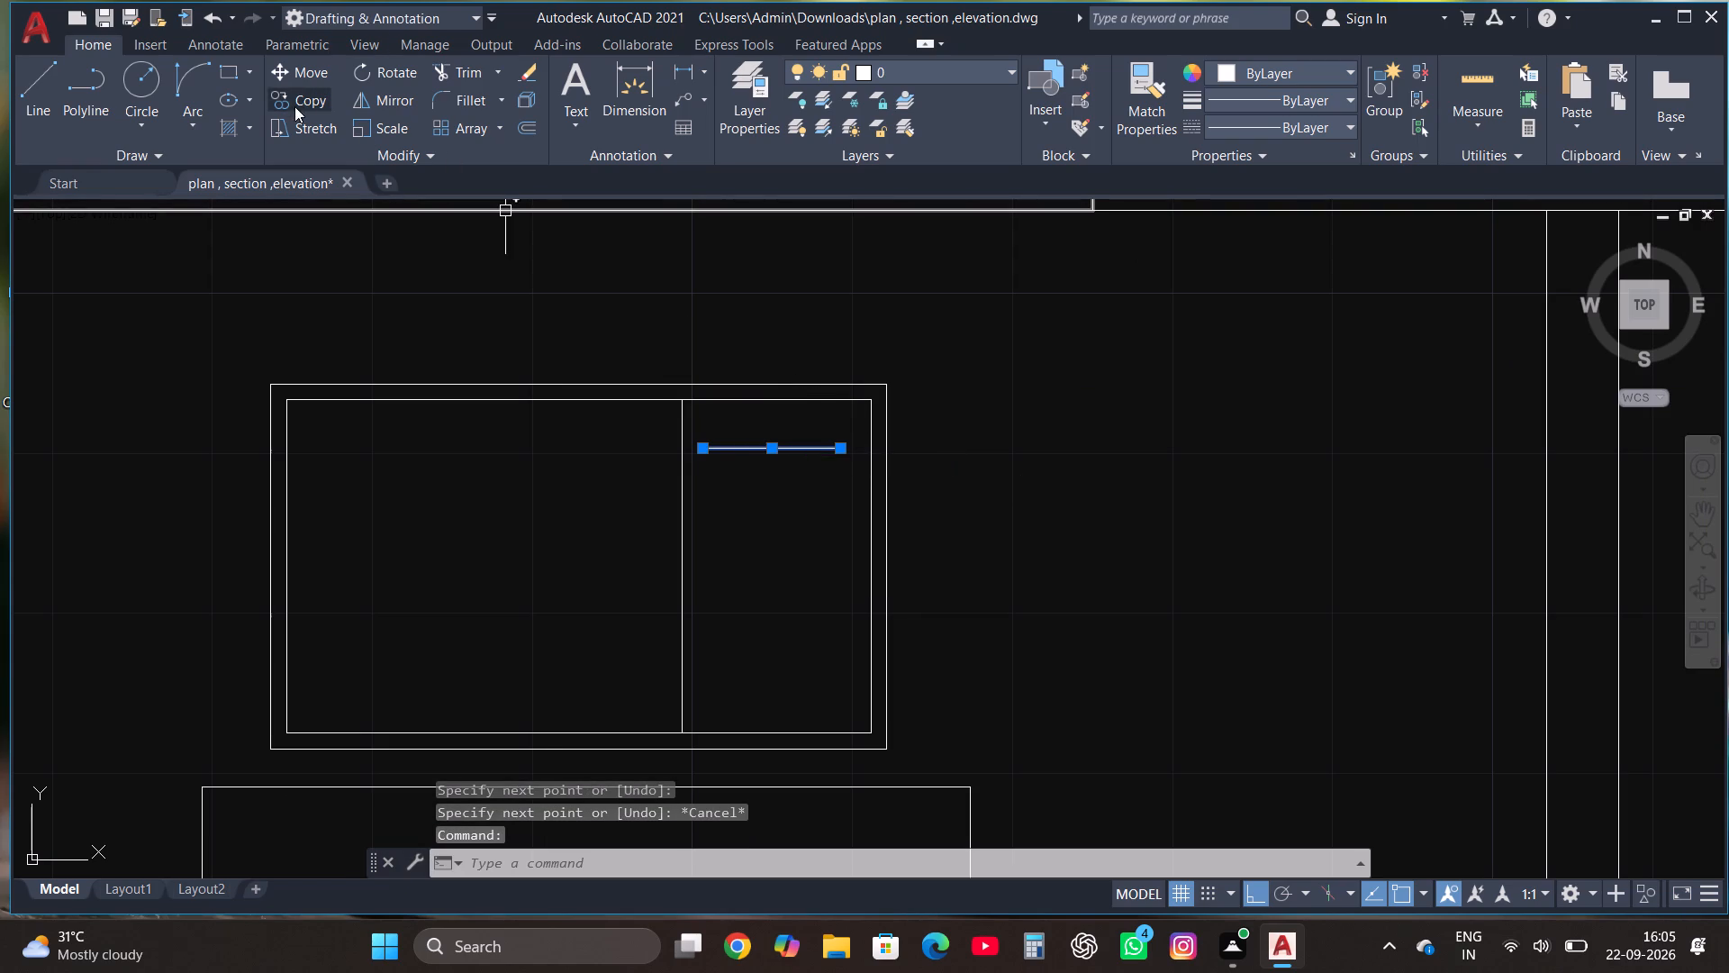
pyautogui.click(307, 95)
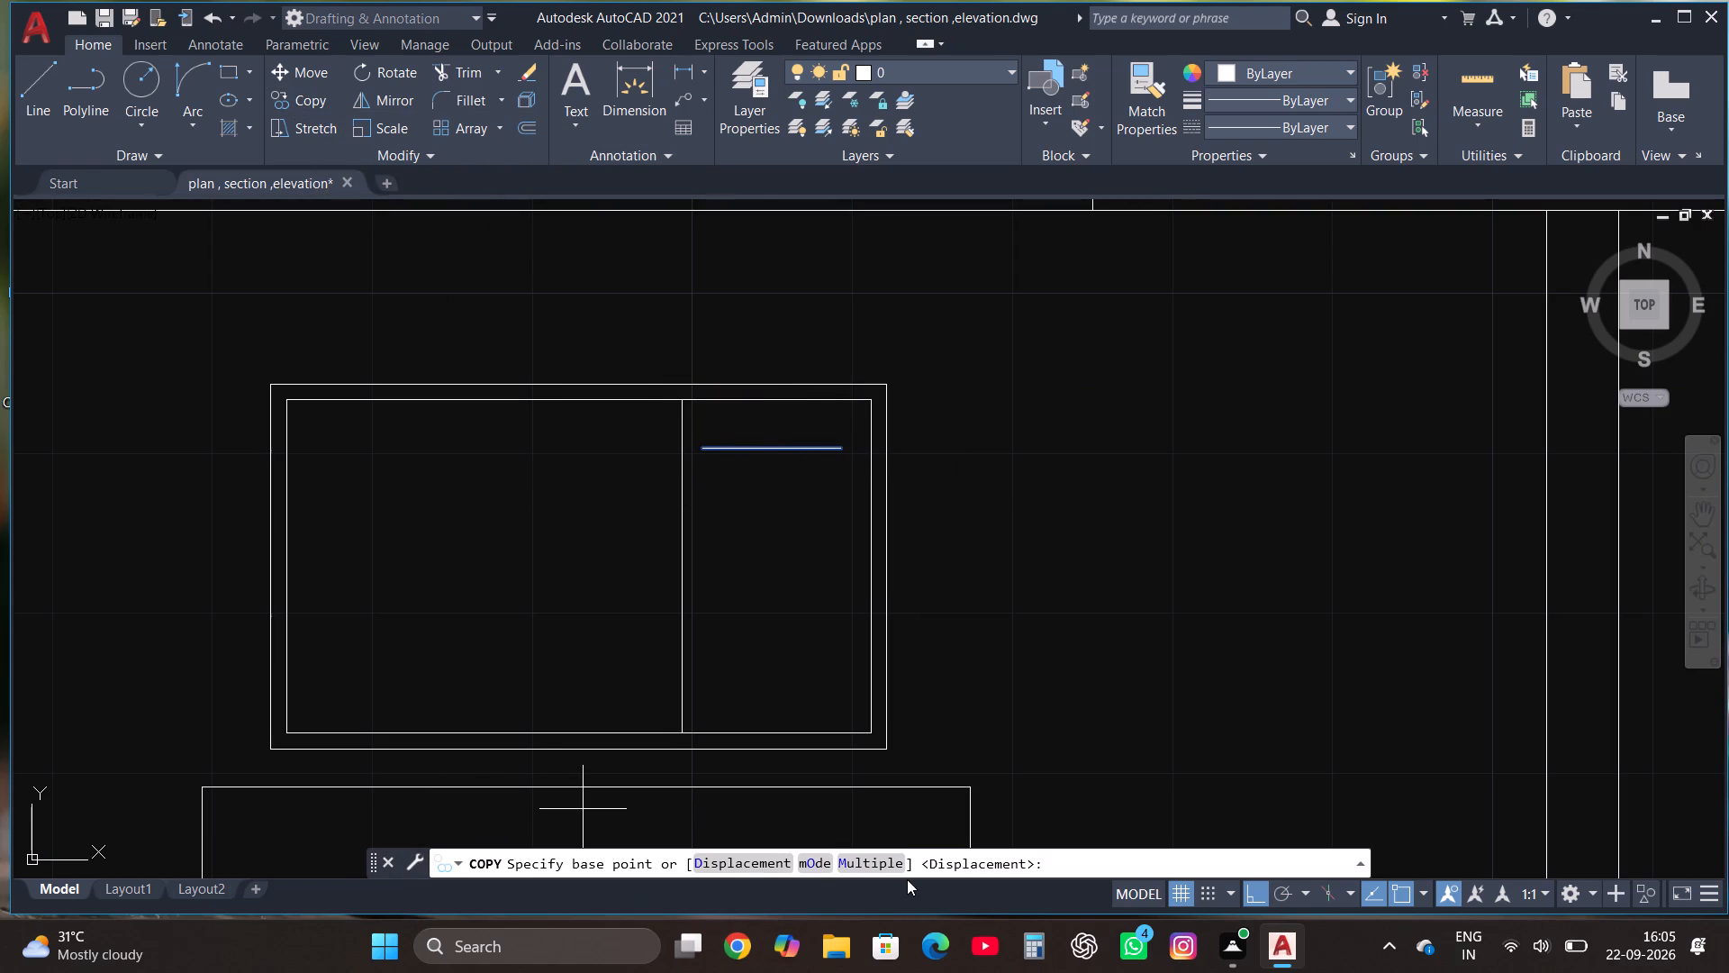
pyautogui.click(878, 862)
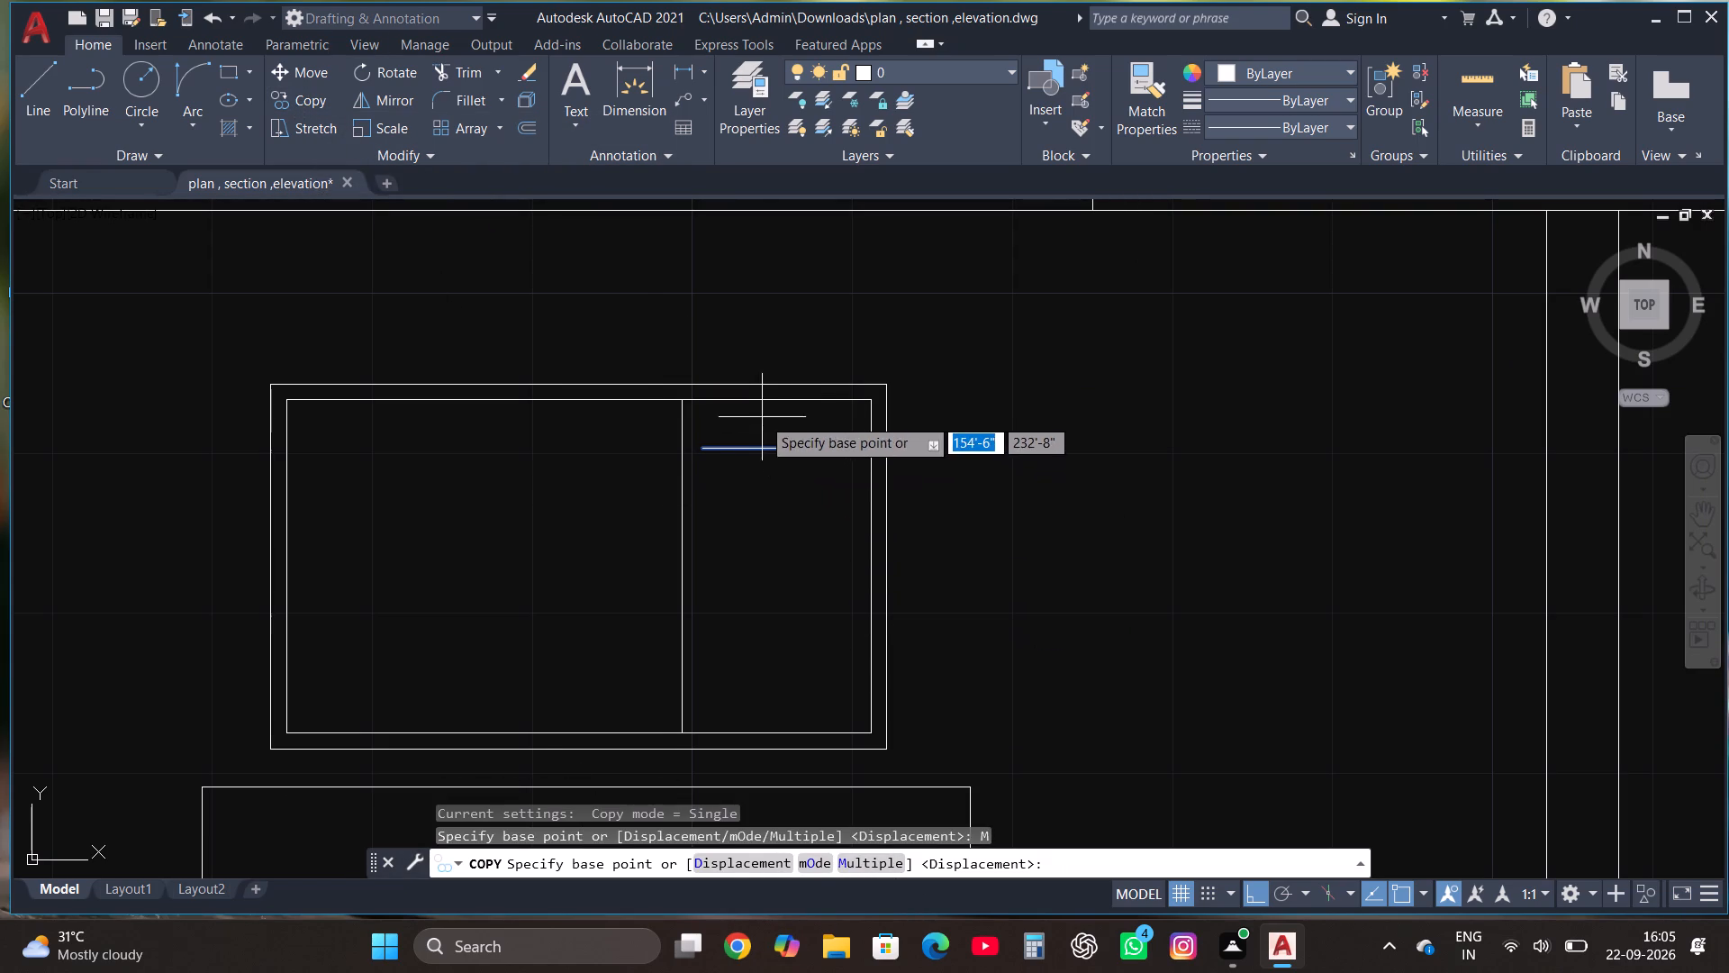
pyautogui.click(755, 450)
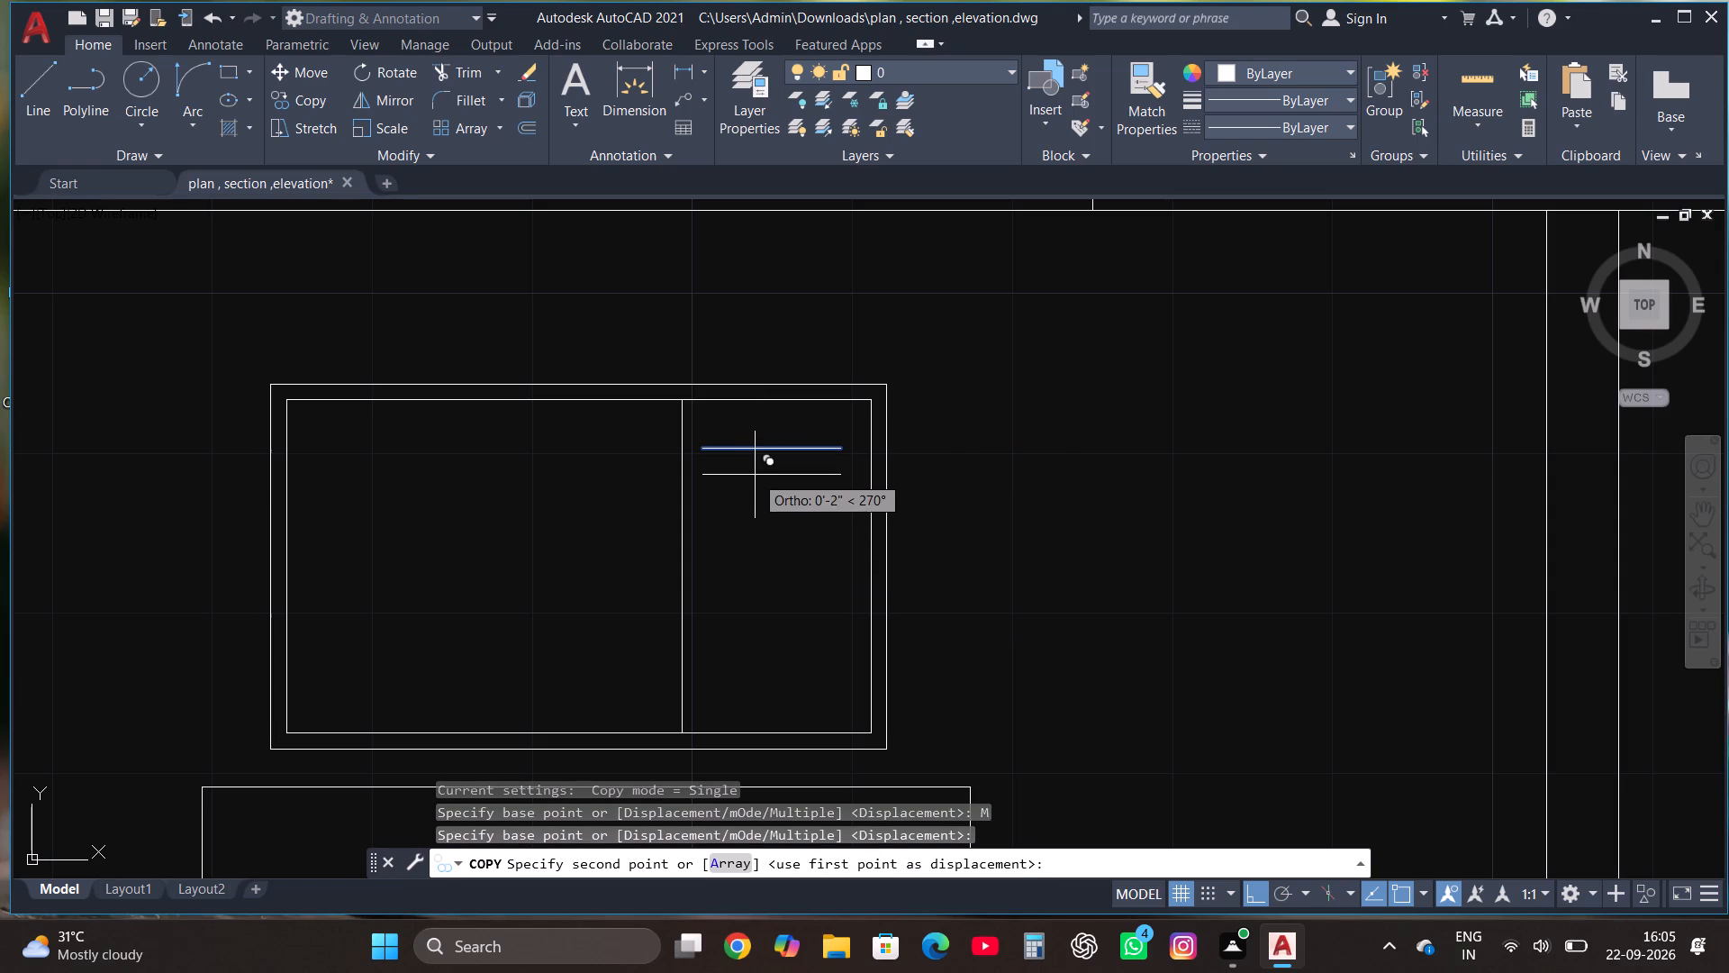
pyautogui.click(755, 475)
pyautogui.click(751, 502)
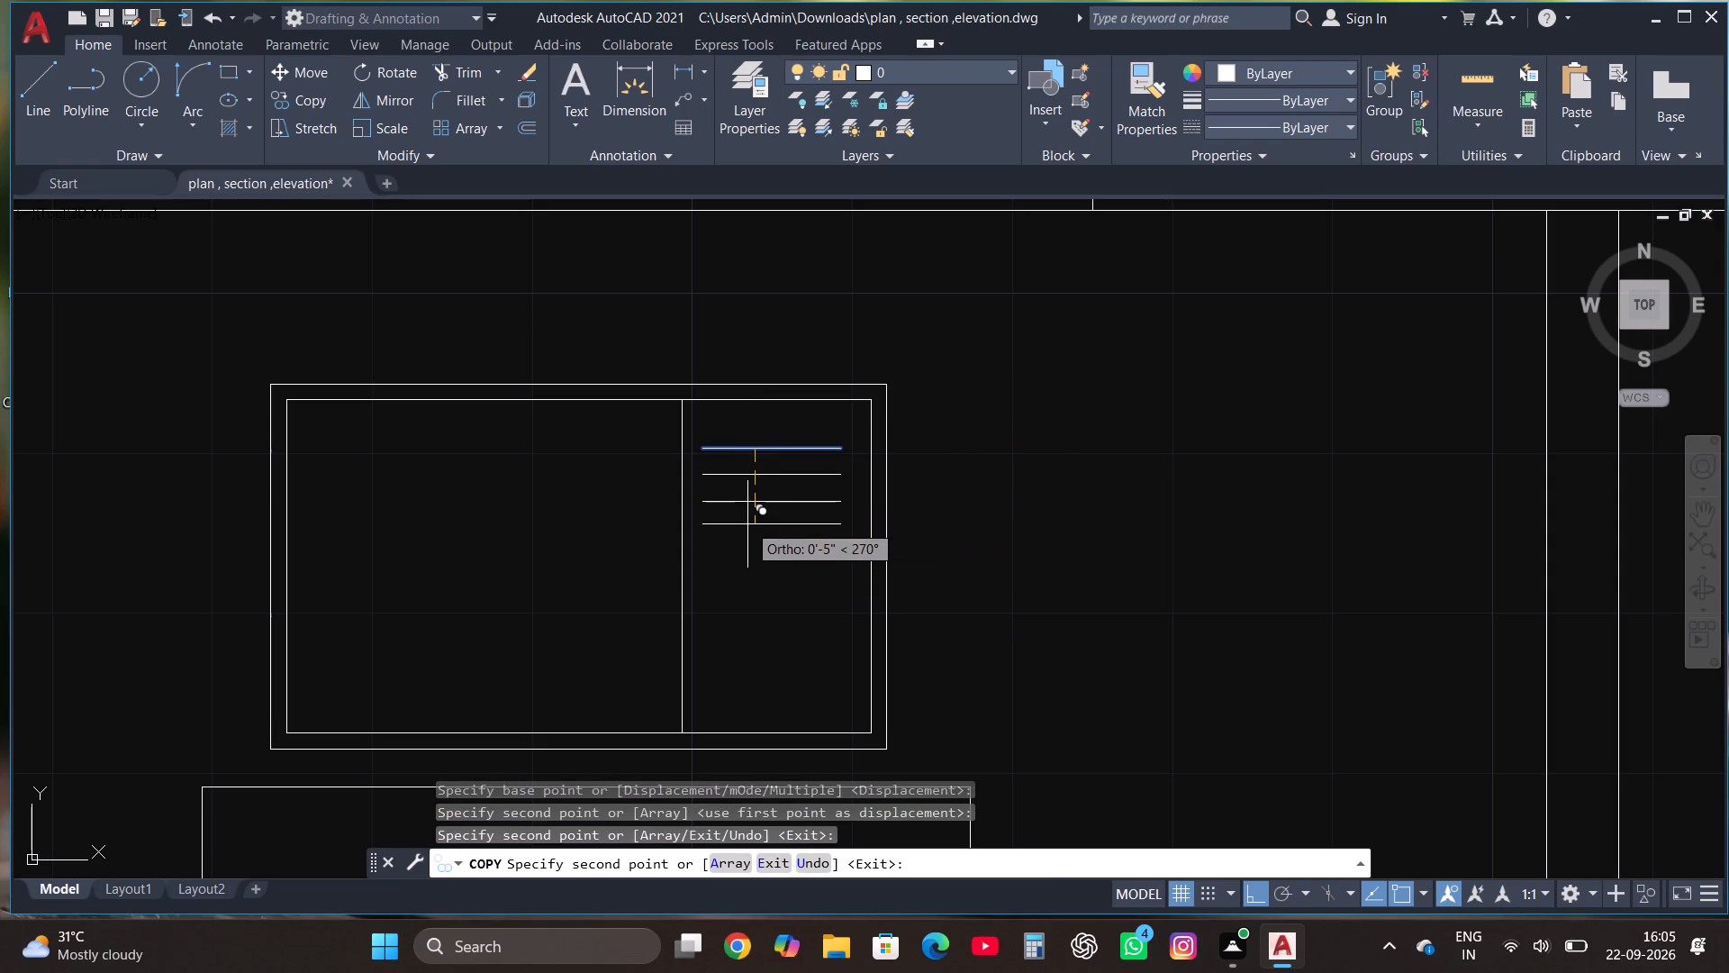
pyautogui.click(747, 533)
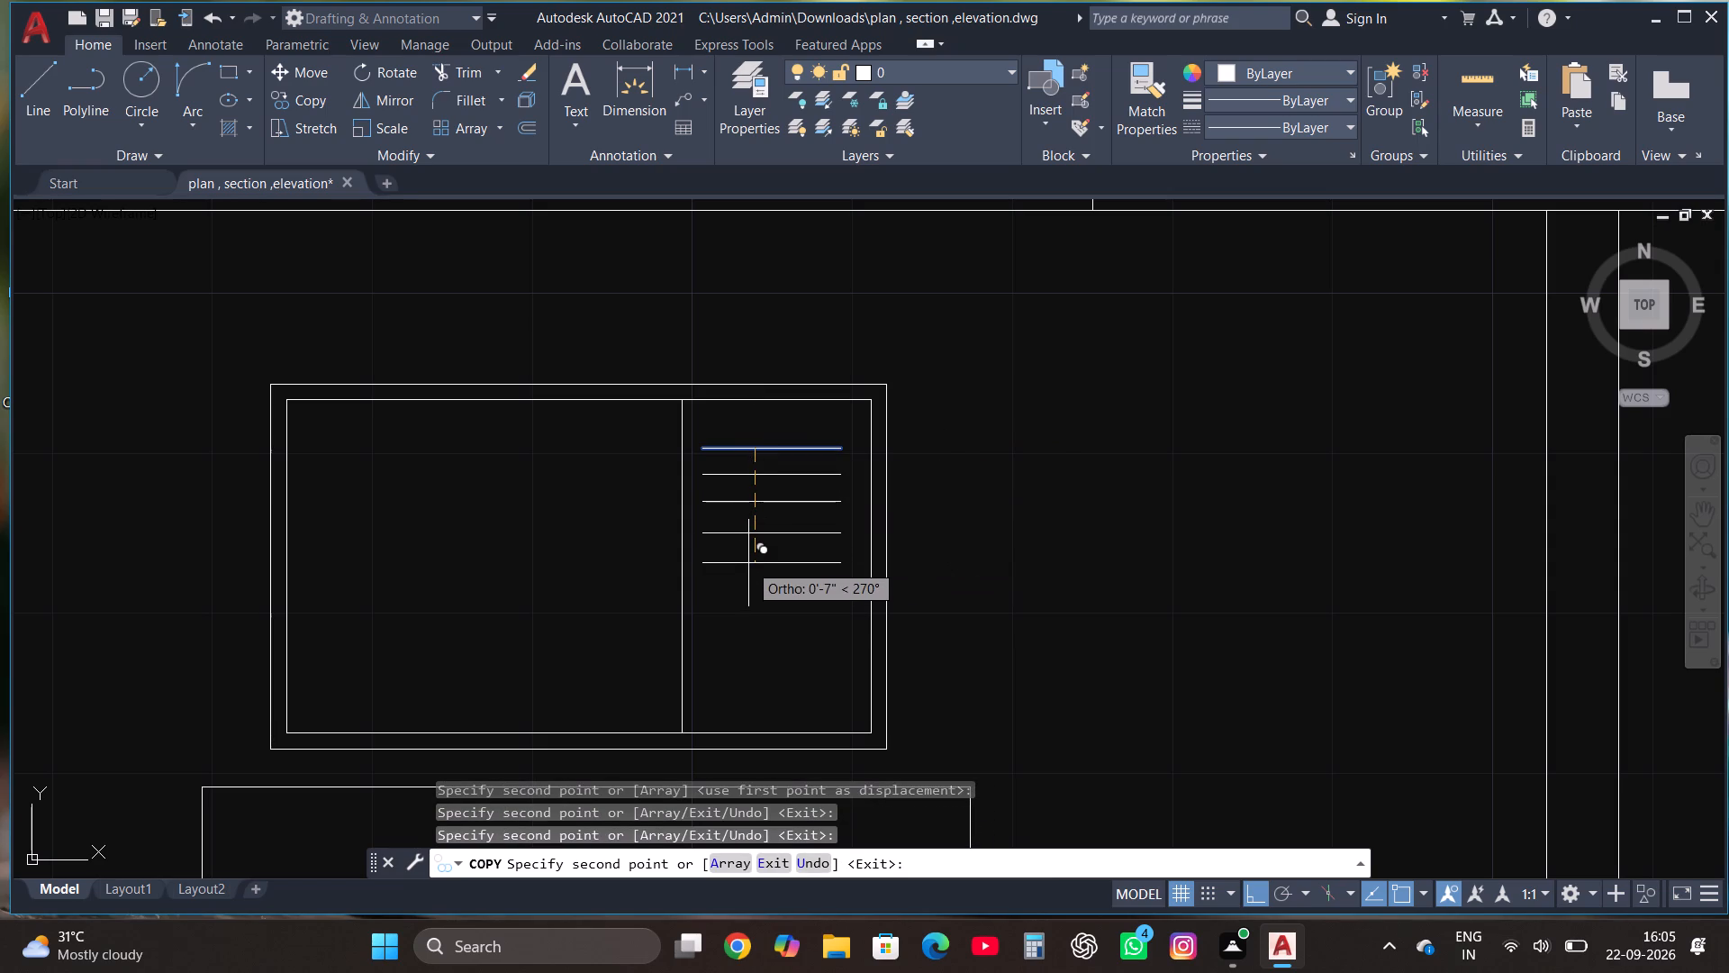
pyautogui.click(748, 563)
pyautogui.click(747, 591)
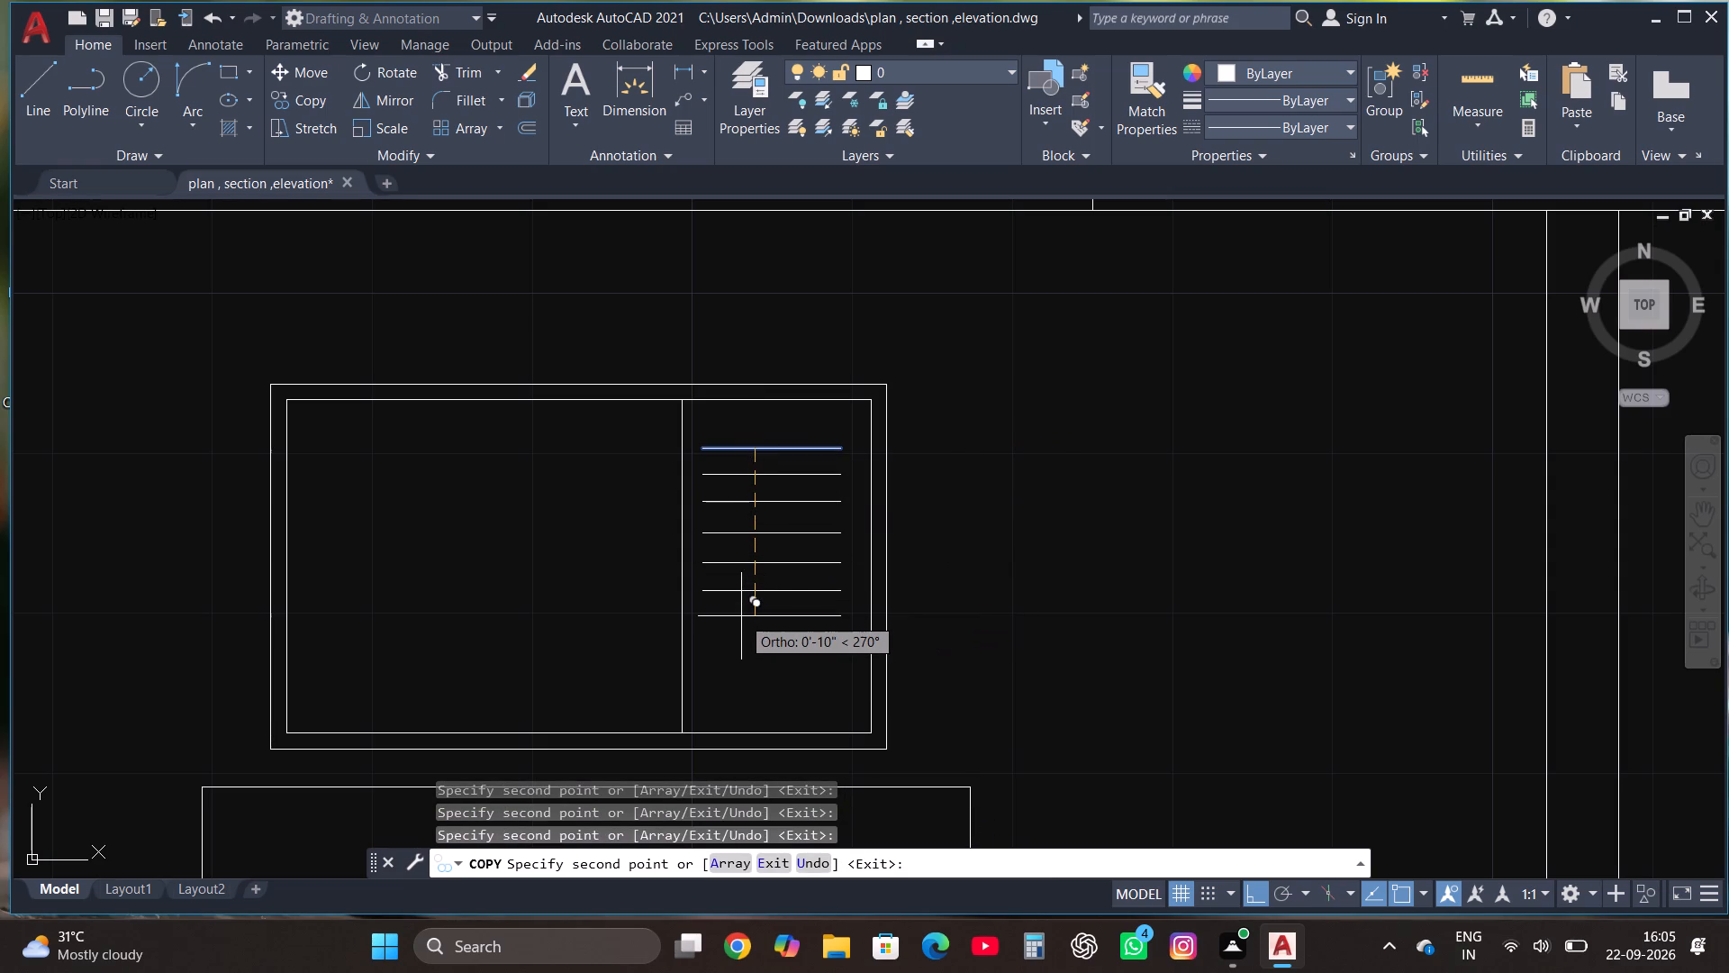
pyautogui.click(747, 621)
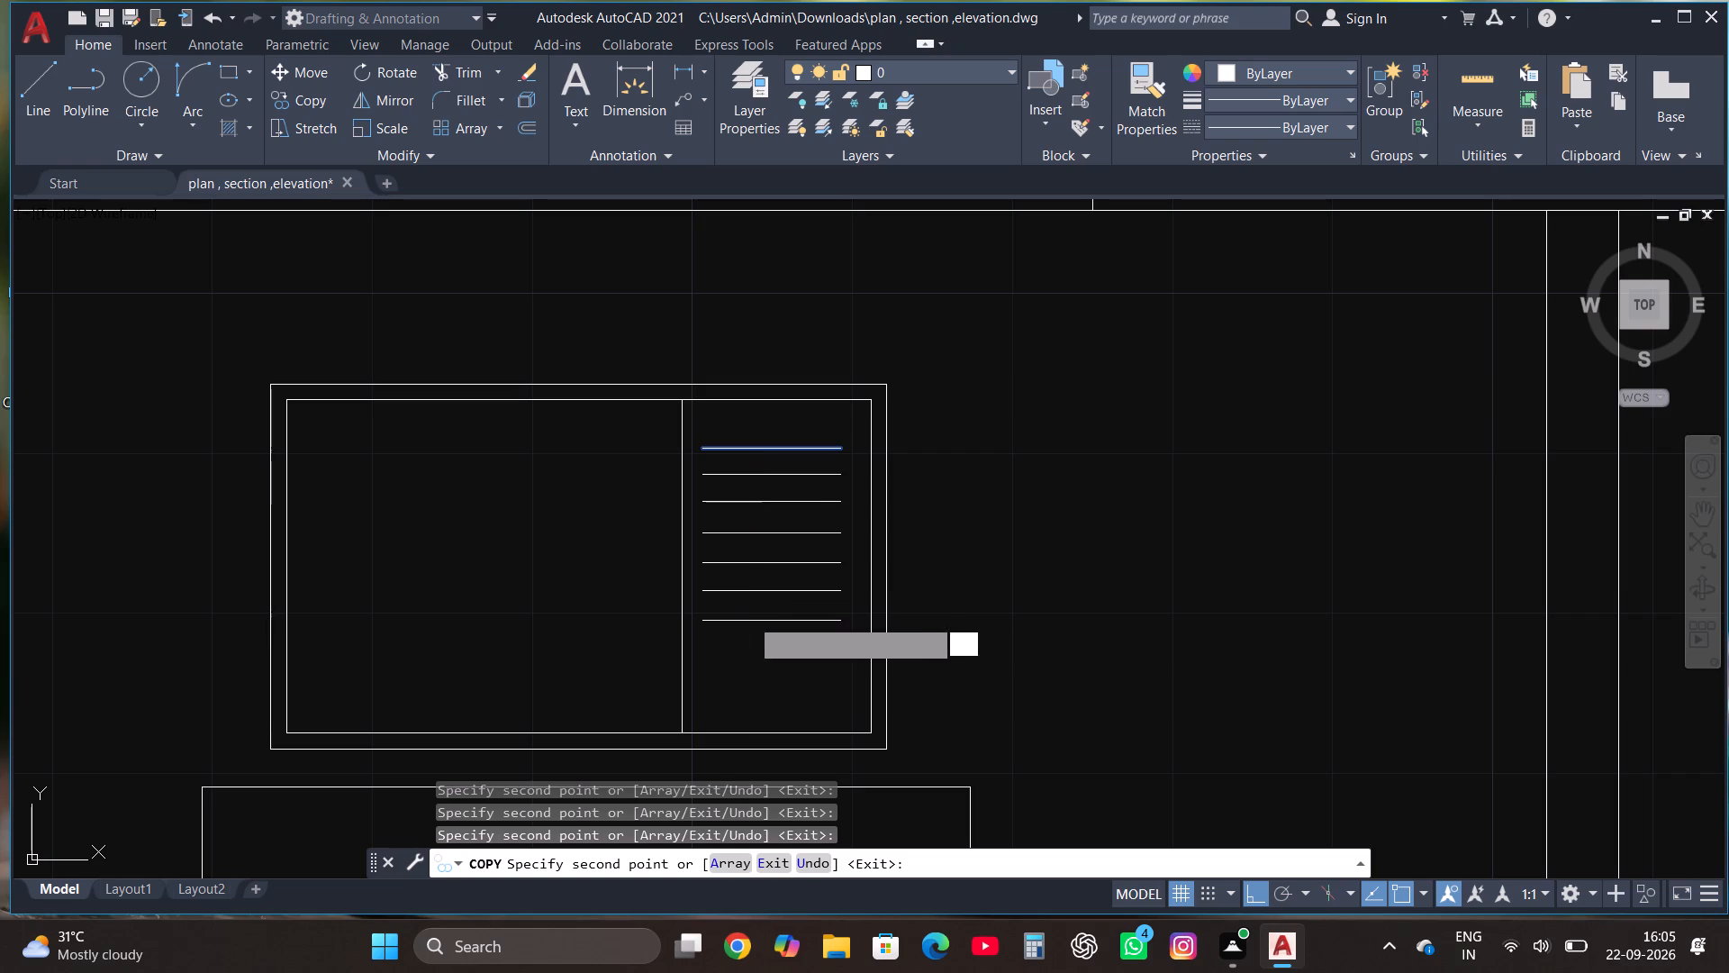
pyautogui.click(750, 650)
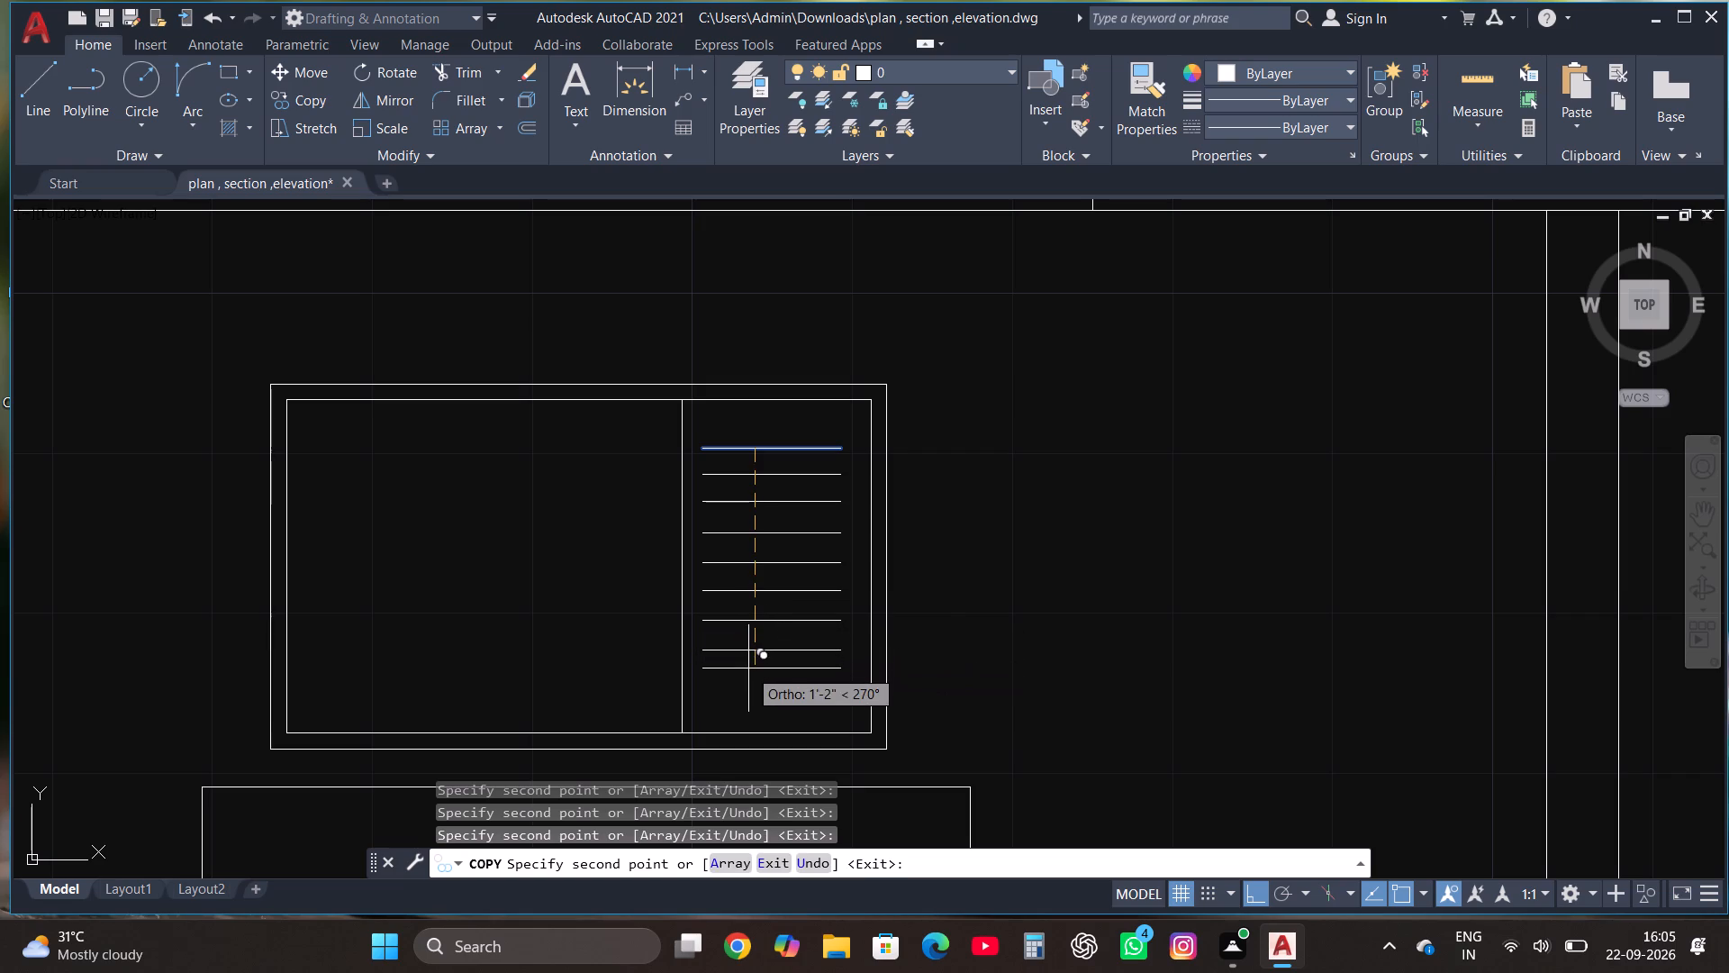
pyautogui.click(748, 674)
pyautogui.click(748, 701)
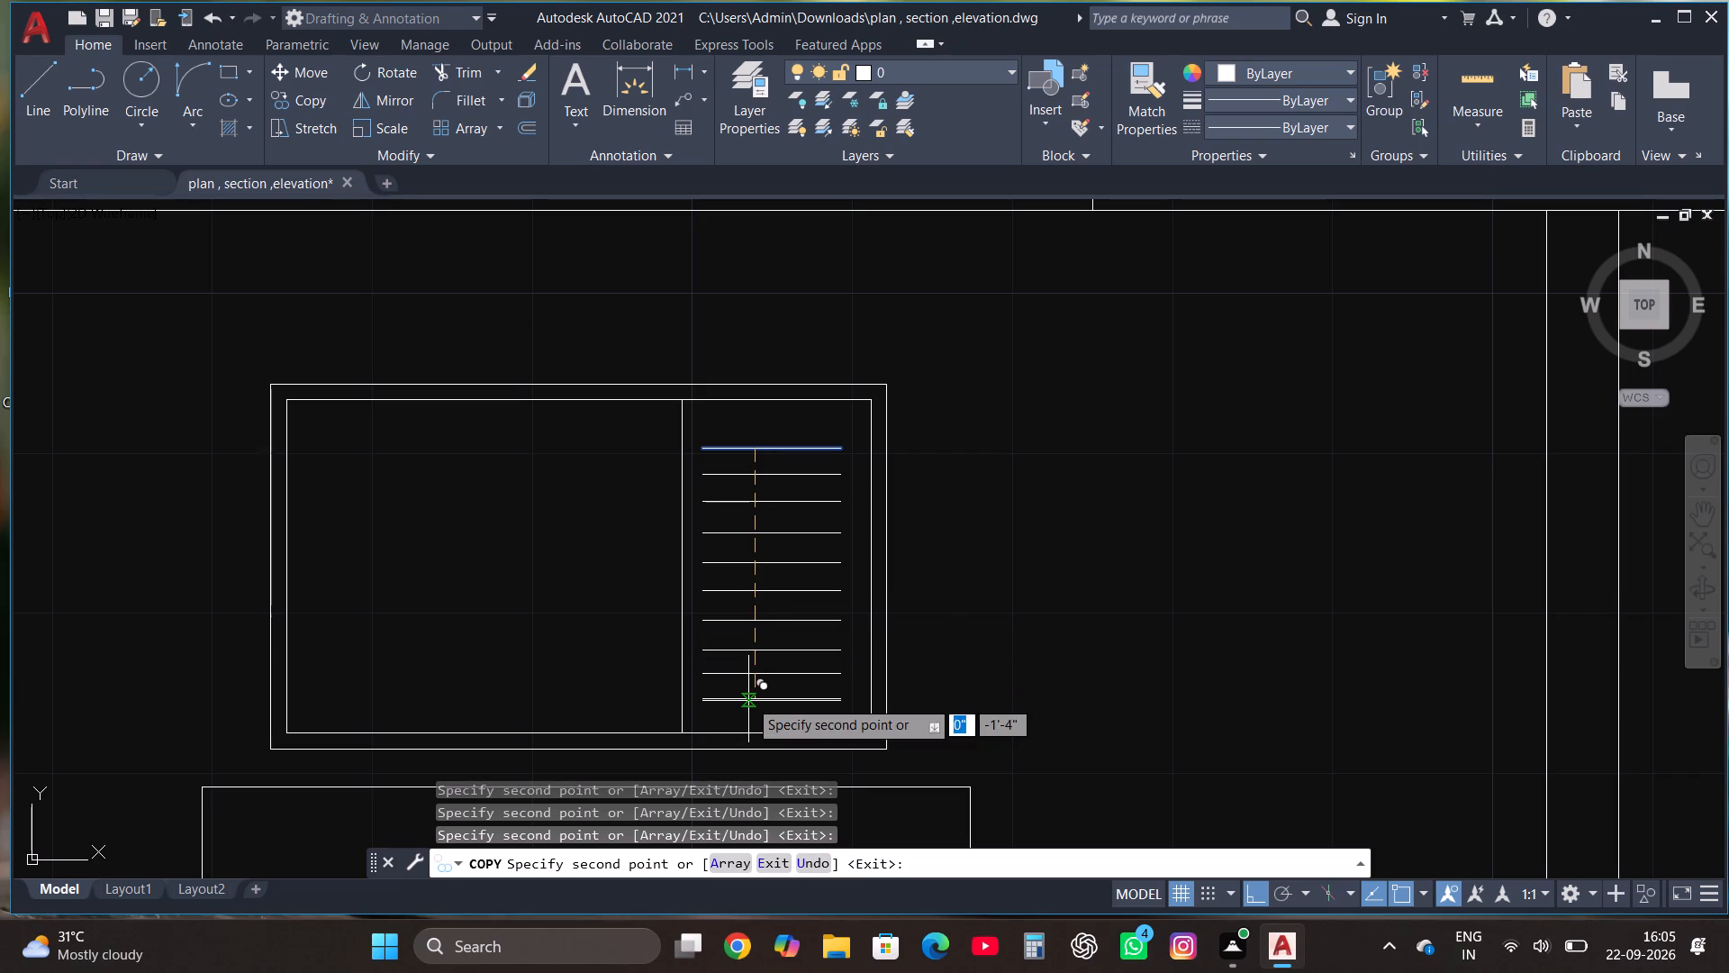
pyautogui.press('Escape')
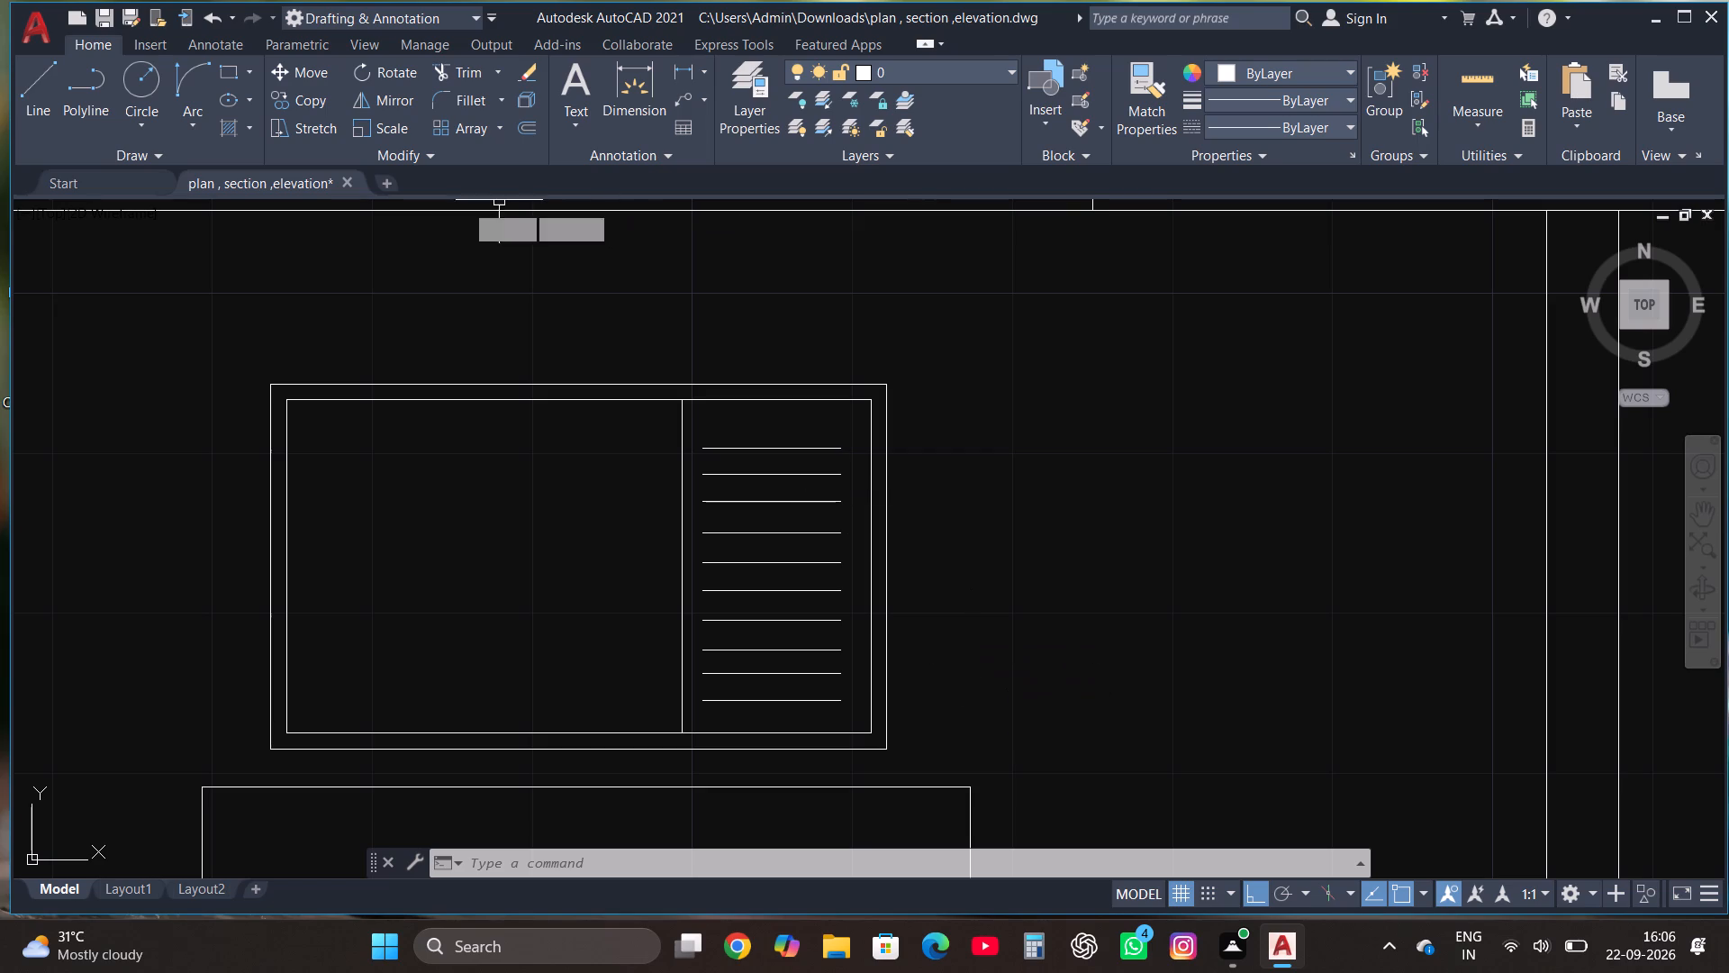
# Draw a rectangle about 1'-10" by 1'-5" inside the sink's wide compartment as the basin outline.
pyautogui.click(229, 71)
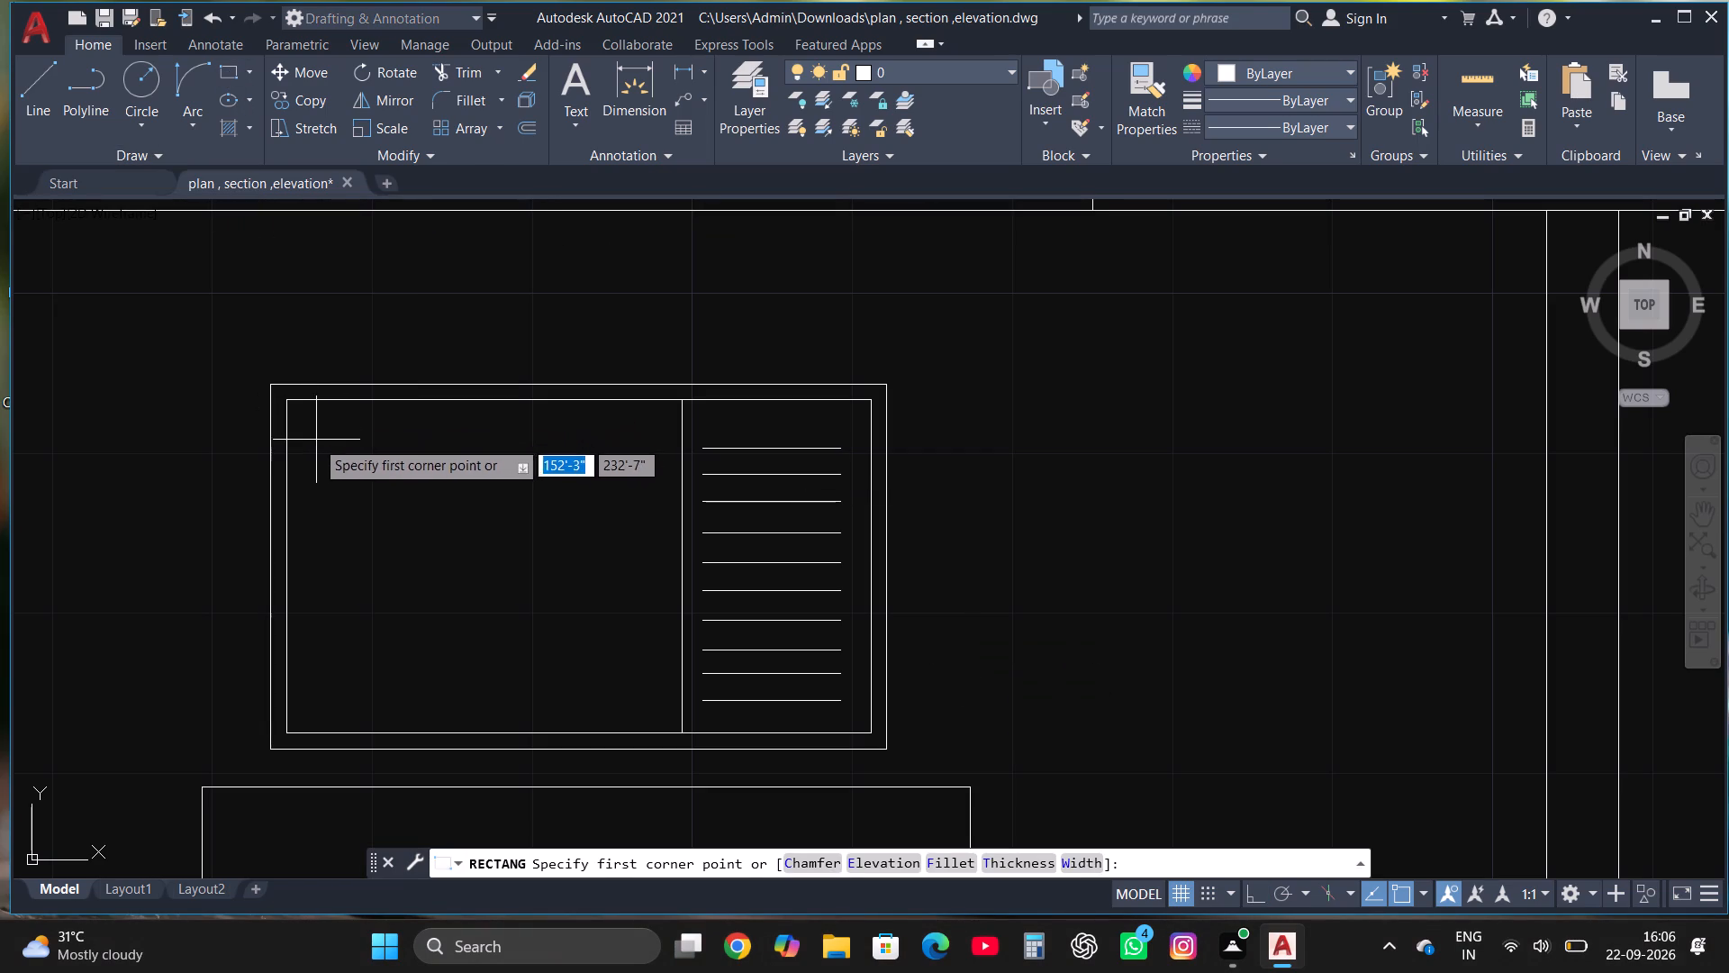
pyautogui.click(309, 433)
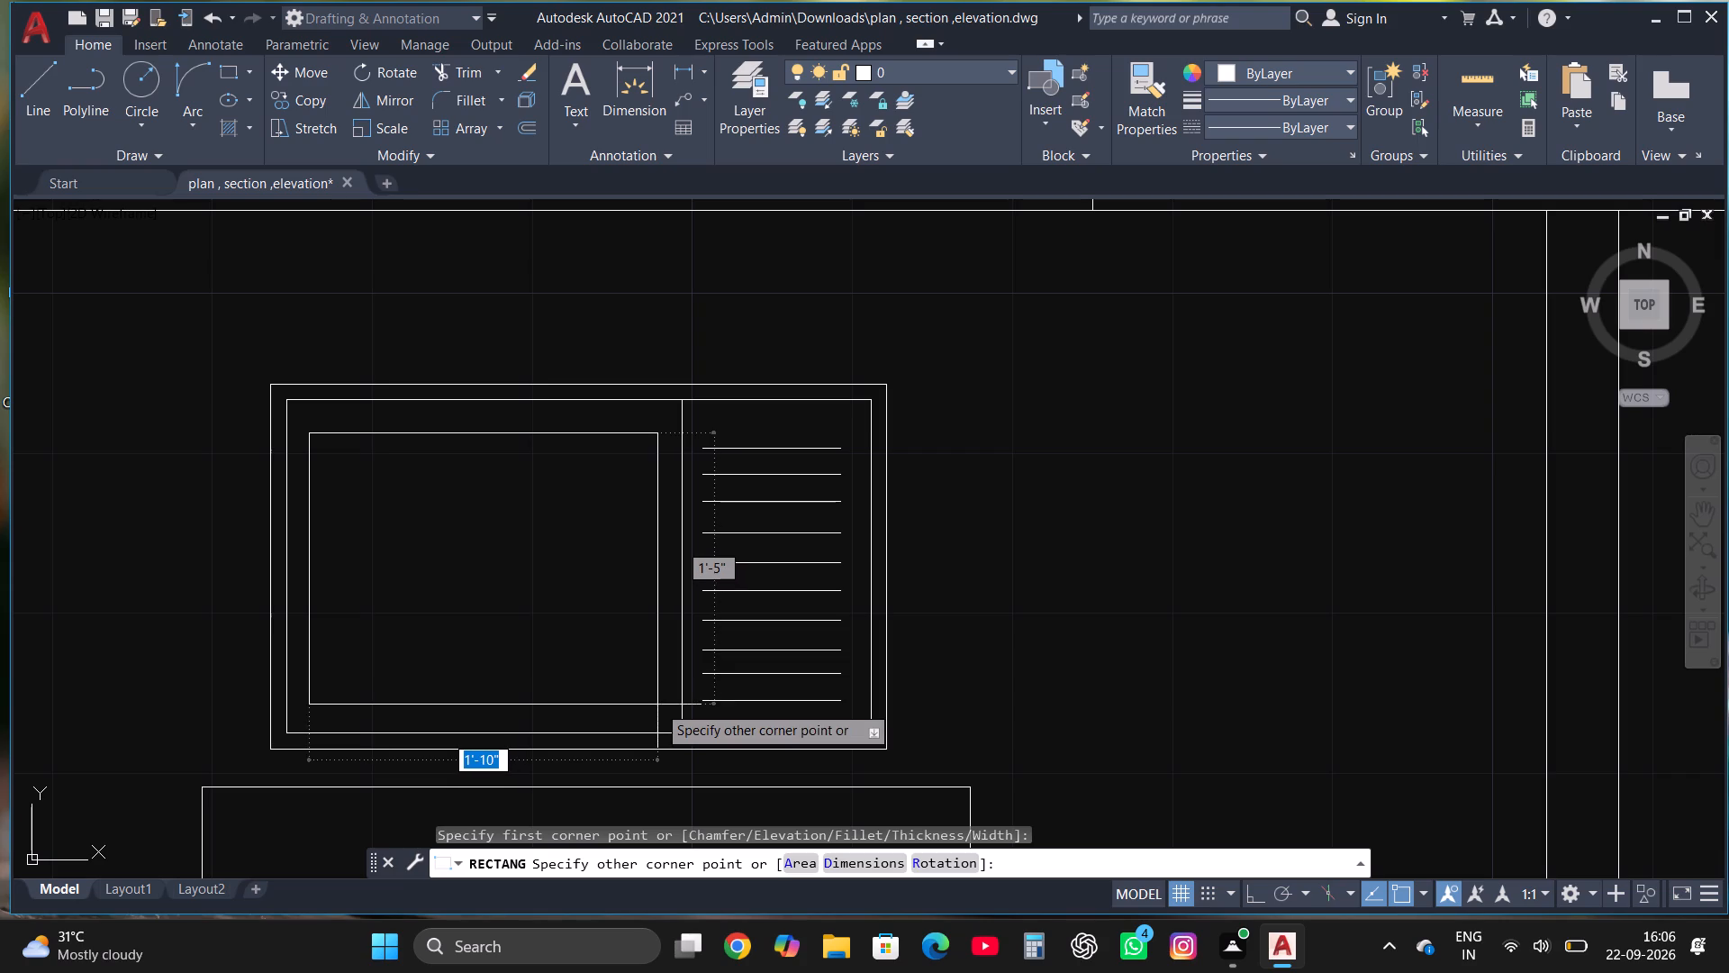
pyautogui.click(657, 705)
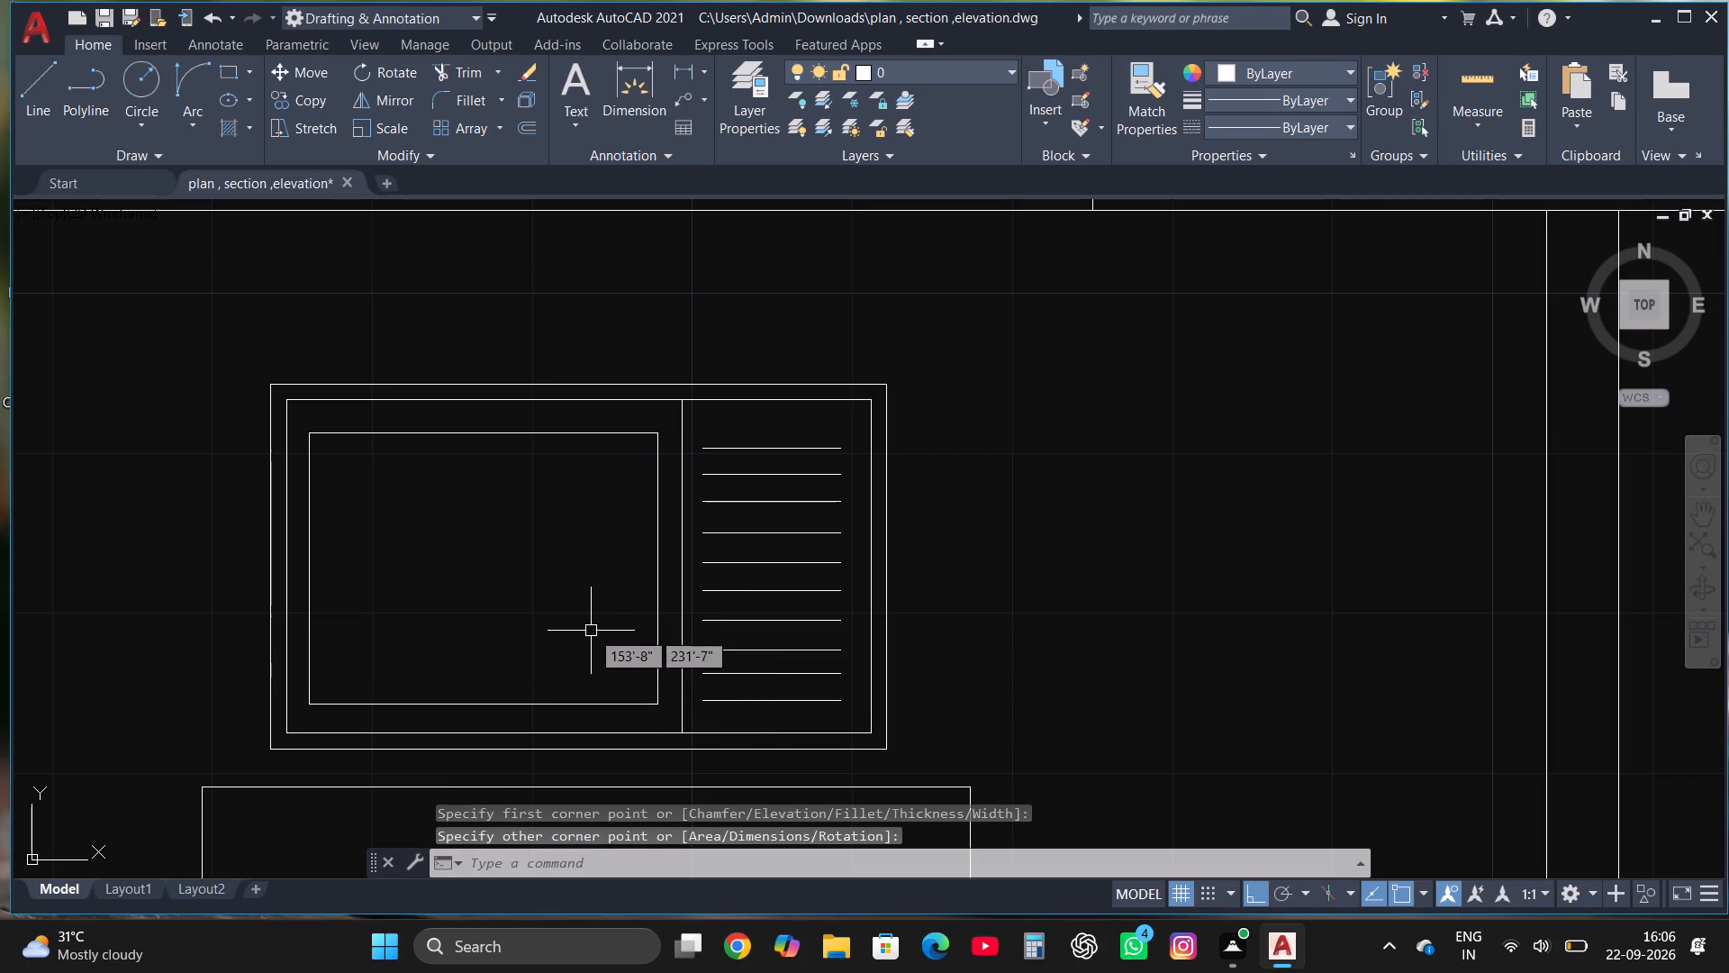
# Draw a small circle near the middle of the sink basin's upper edge as the drain hole.
pyautogui.click(147, 71)
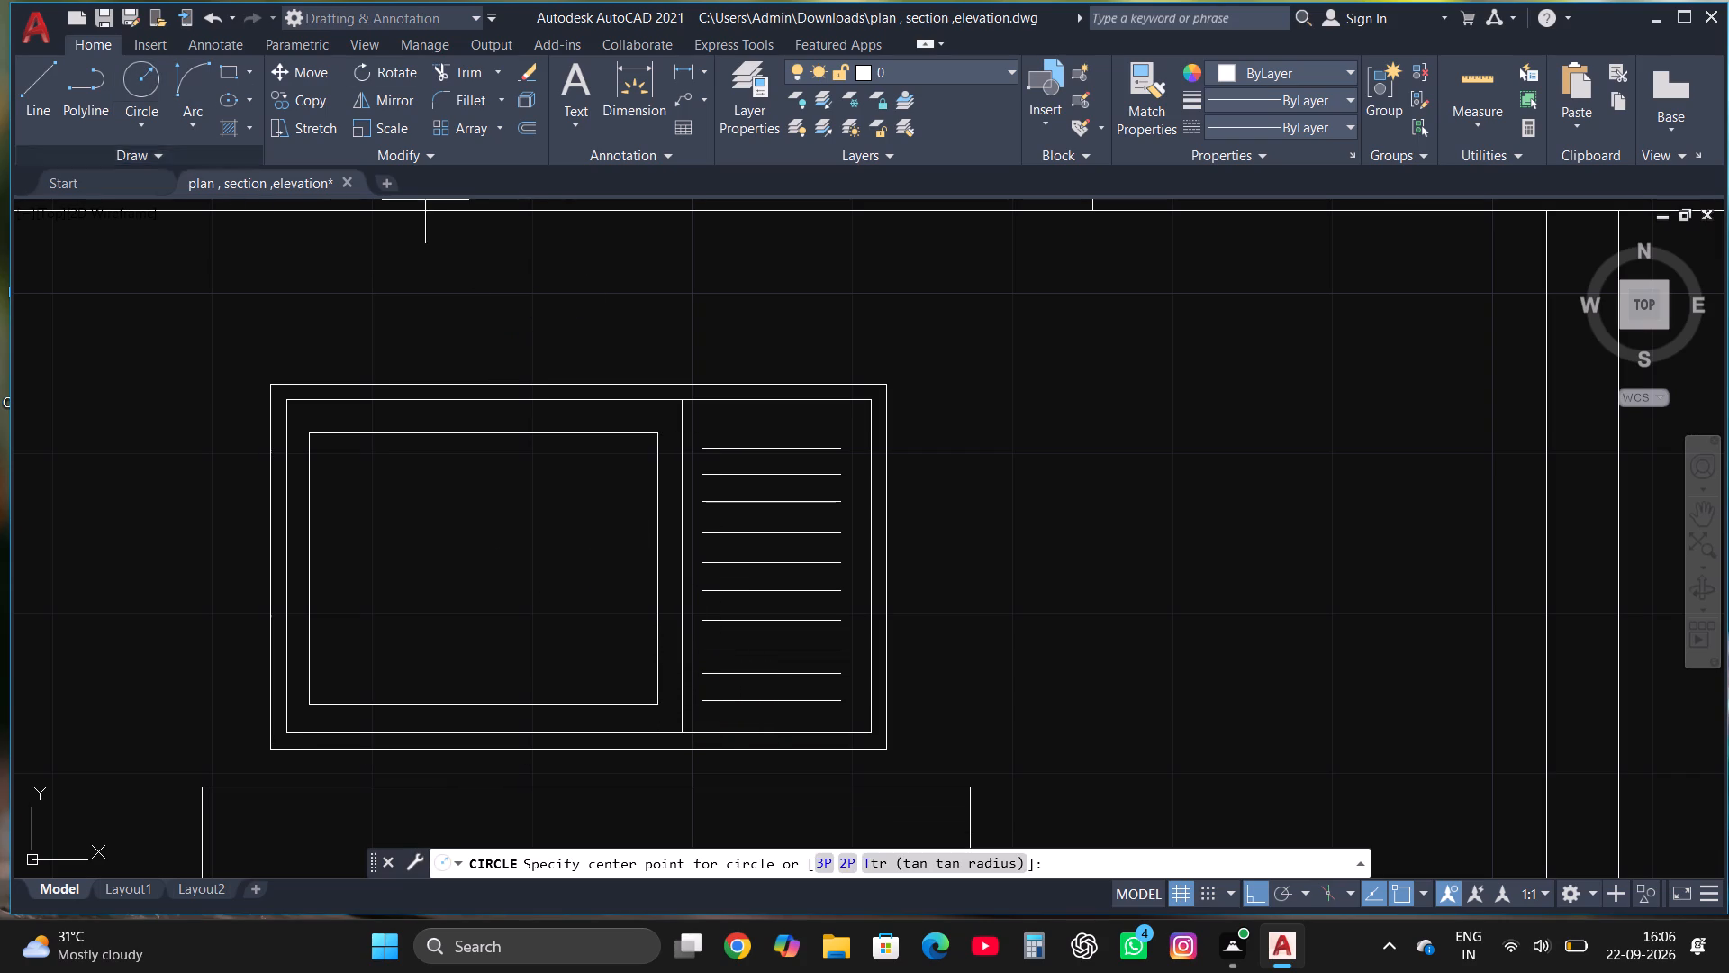
pyautogui.click(483, 469)
pyautogui.click(493, 487)
# Draw a rectangle about 2' wide and 3'-6" long against the left wall of the upper middle room, below the sink's level.
pyautogui.scroll(-3, 663, 388)
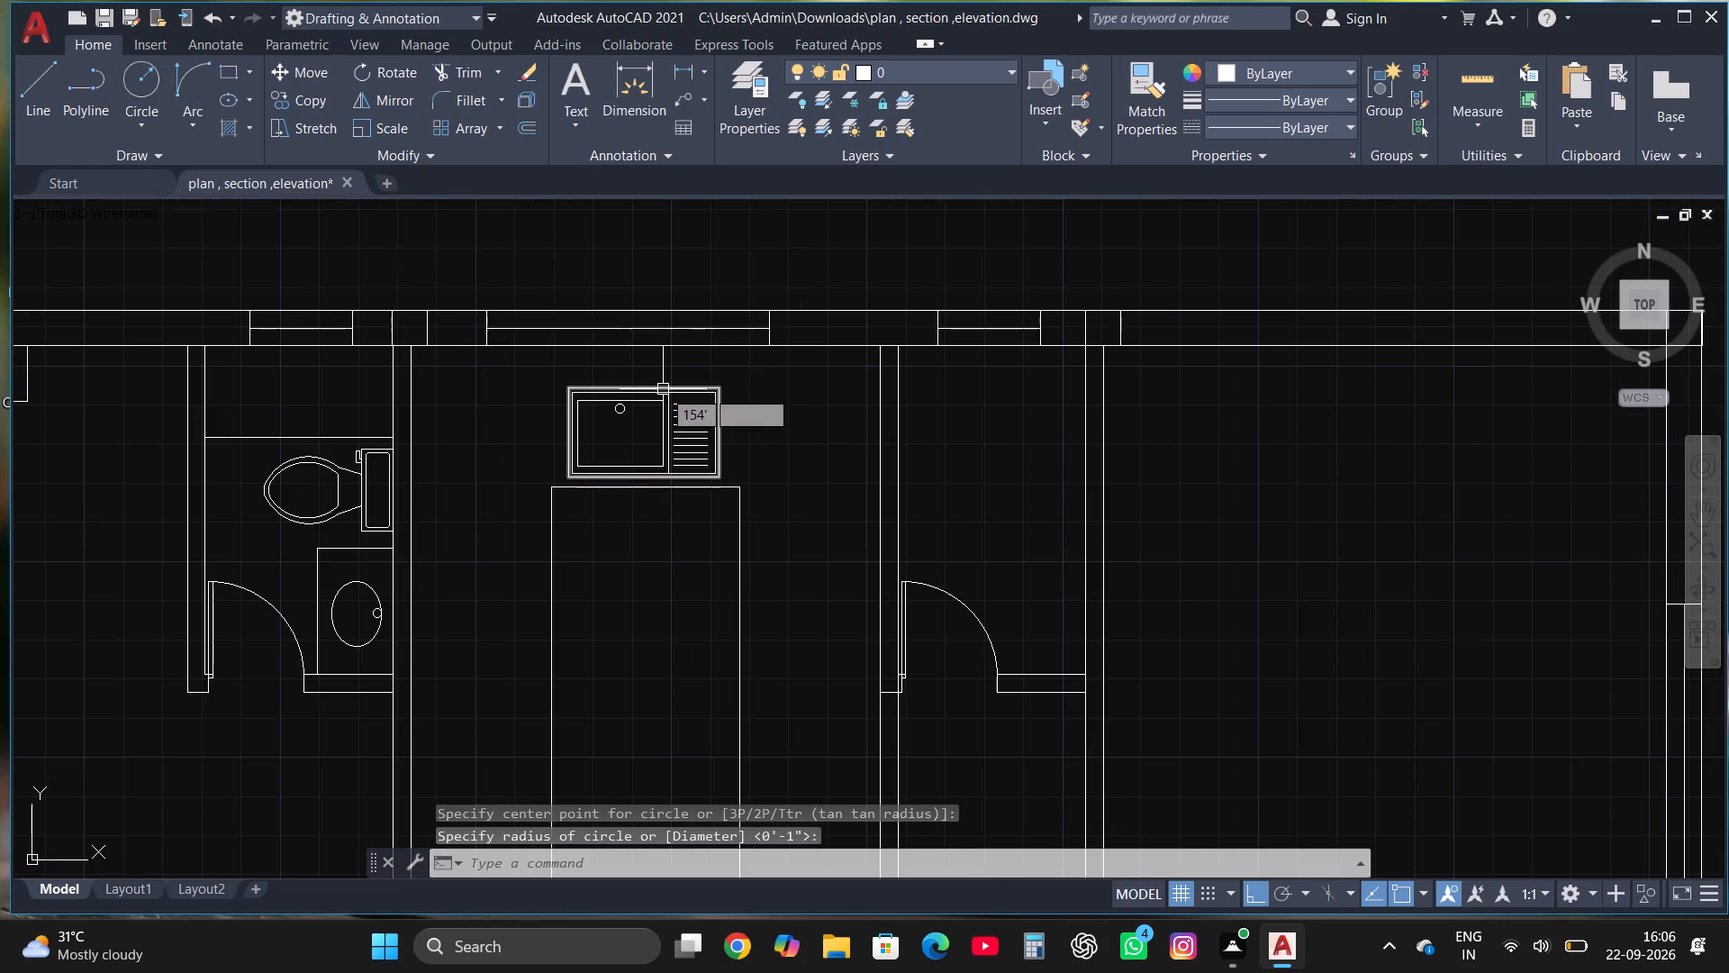
pyautogui.scroll(-1, 669, 362)
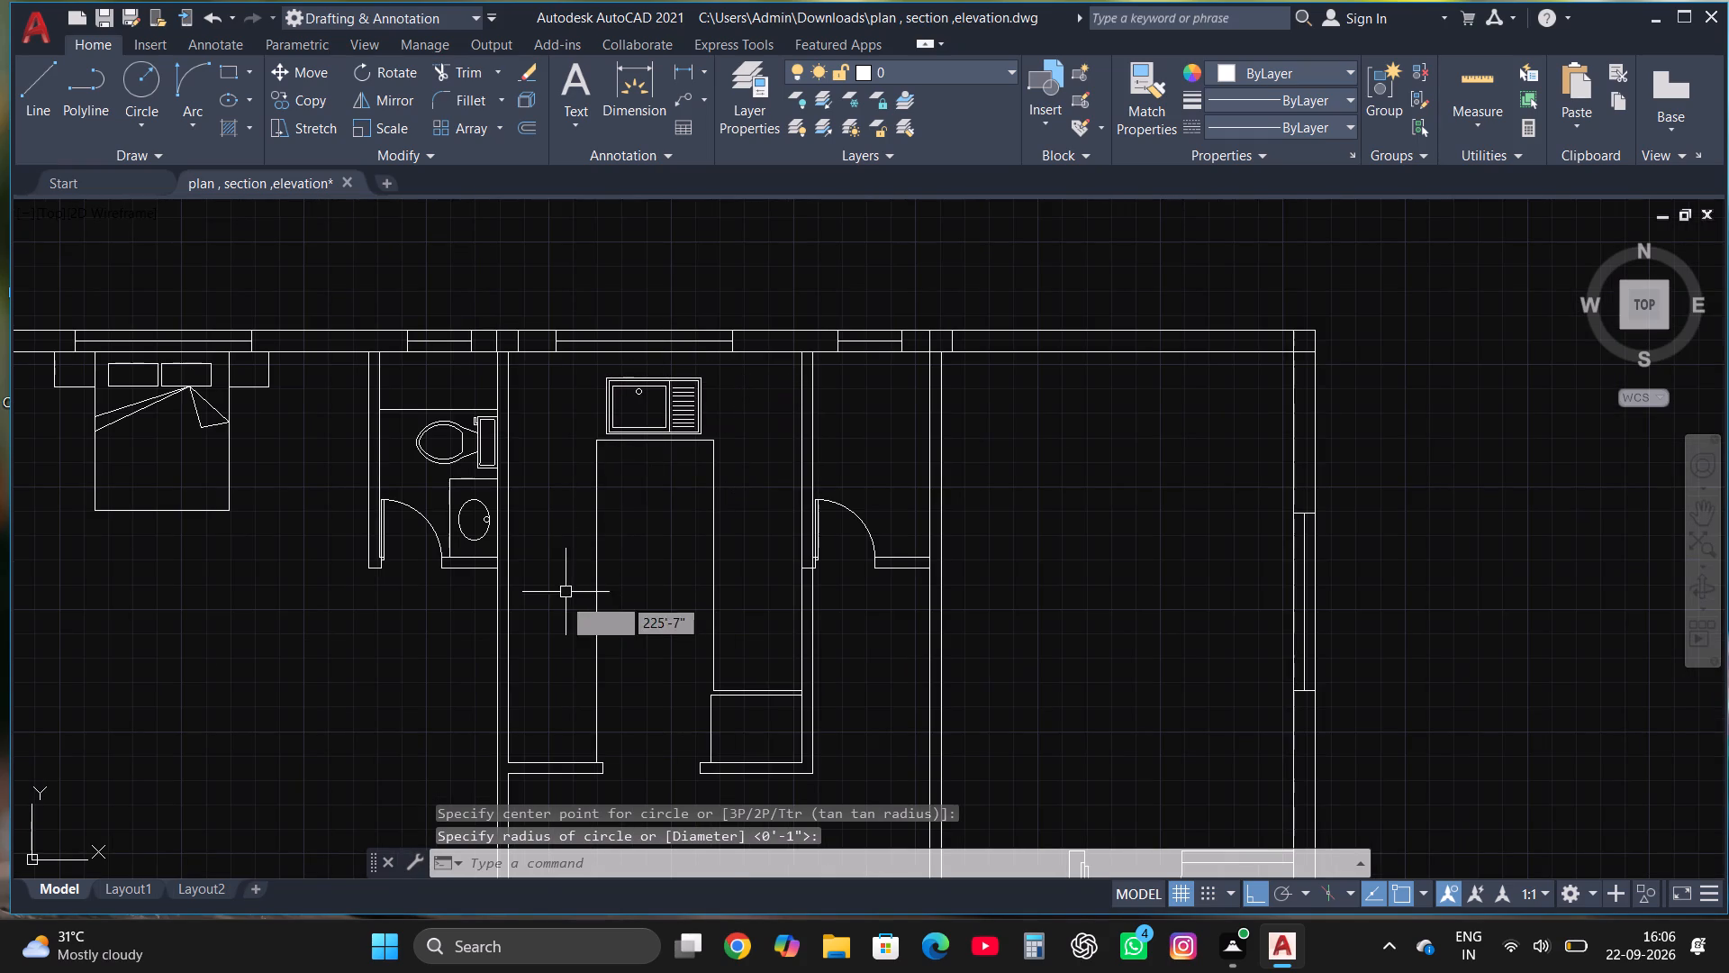
pyautogui.click(223, 78)
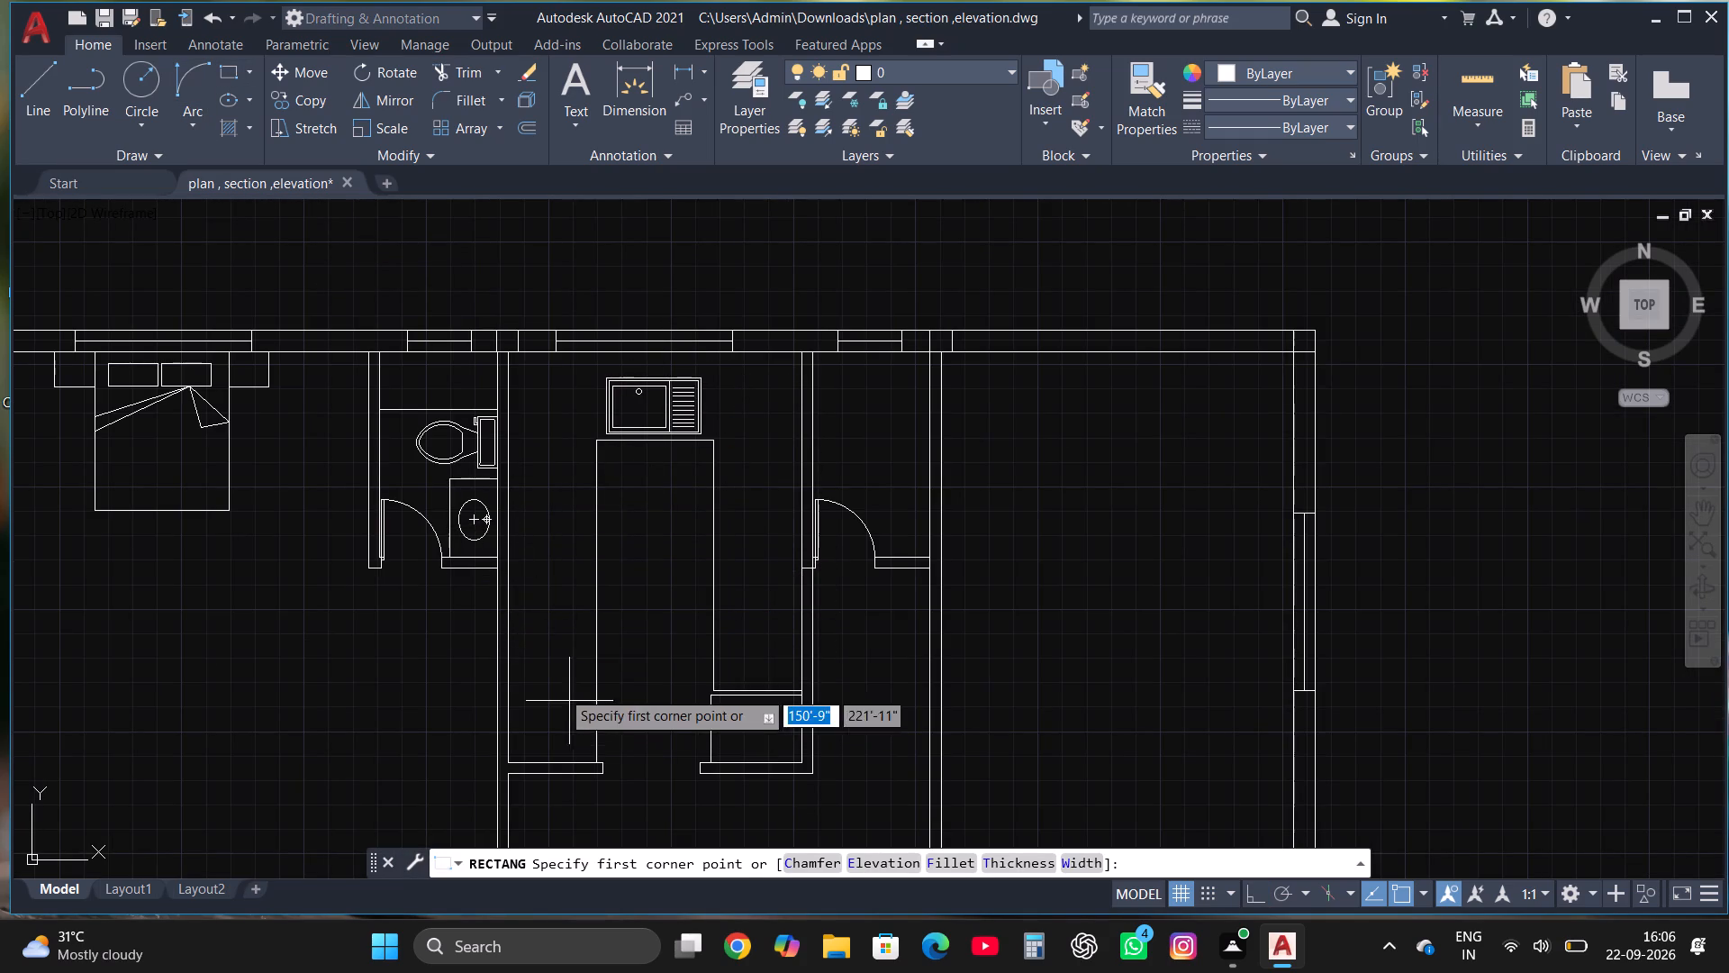
pyautogui.click(506, 661)
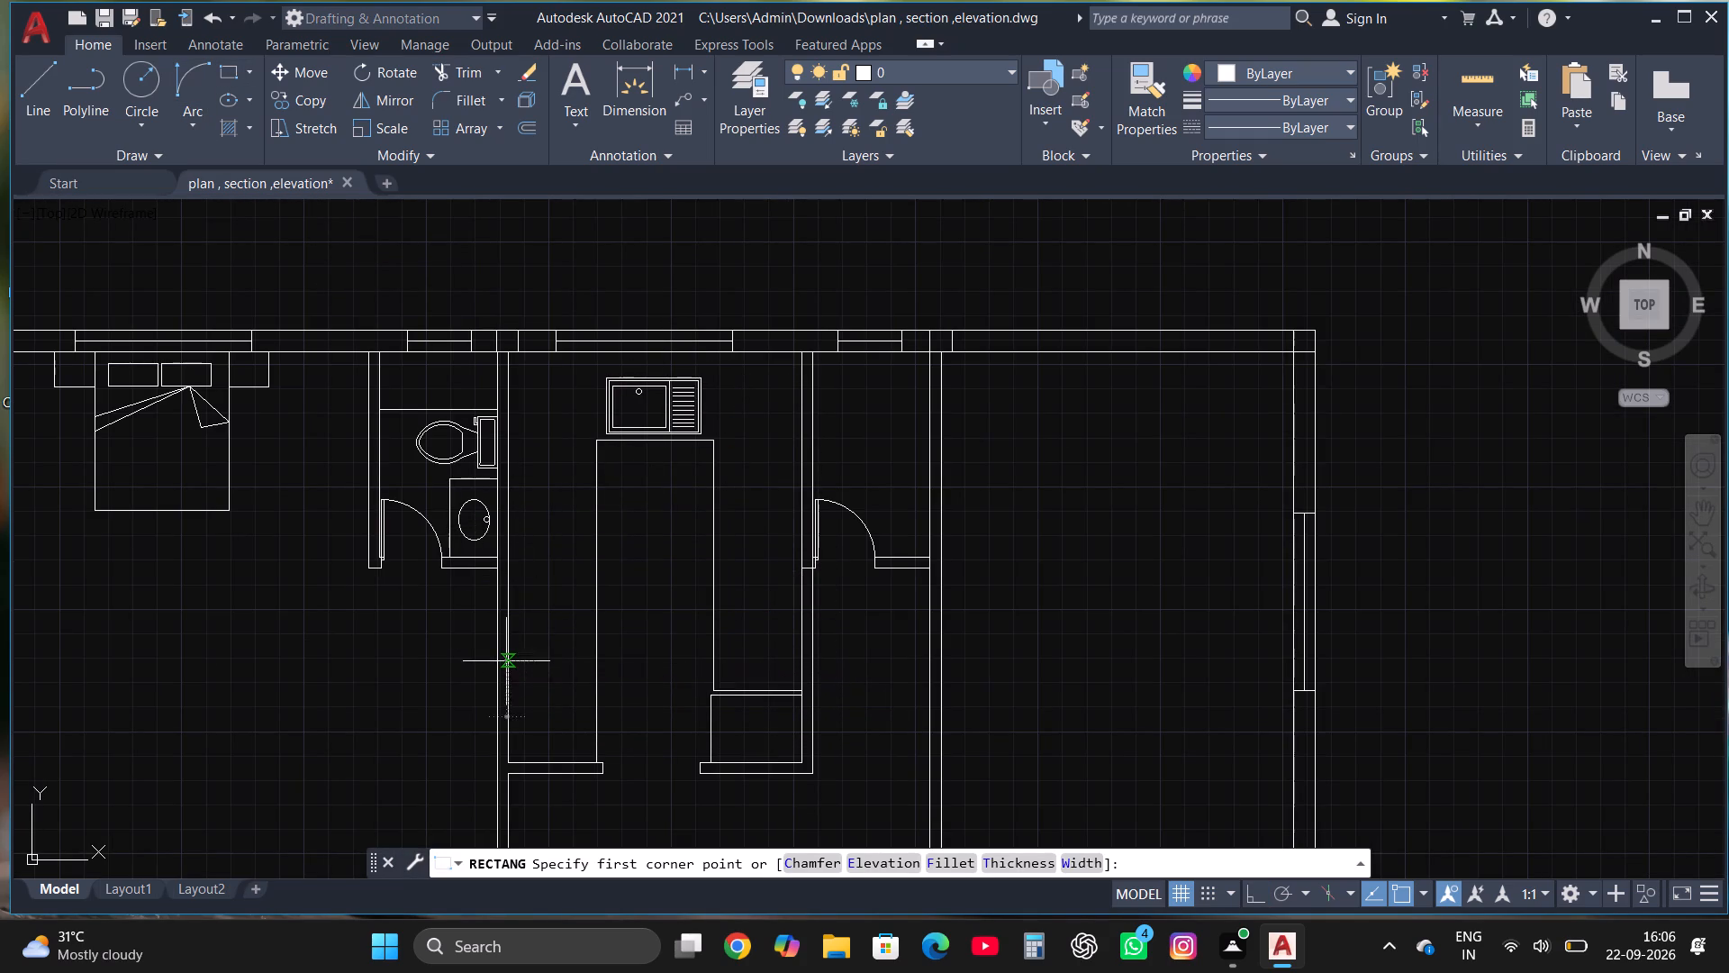
pyautogui.click(568, 555)
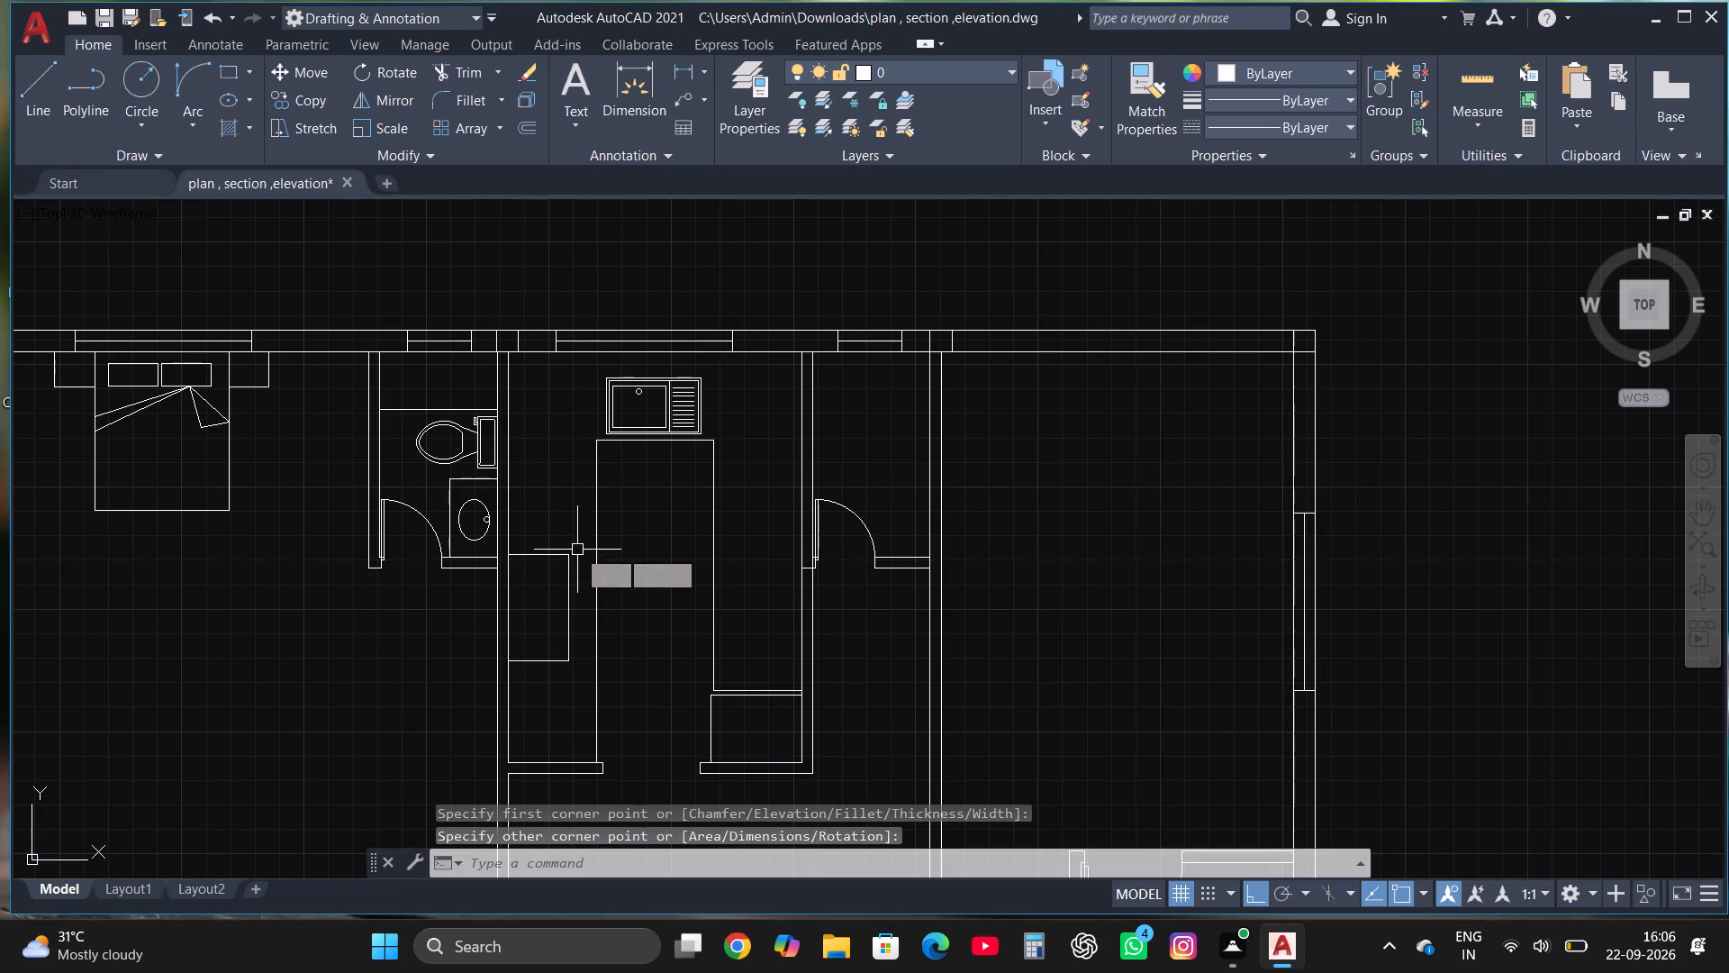
# Copy the toilet, washbasin, partition line and short wall below them 14'-9" across into the matching position in the other upper bathroom.
pyautogui.scroll(-1, 697, 431)
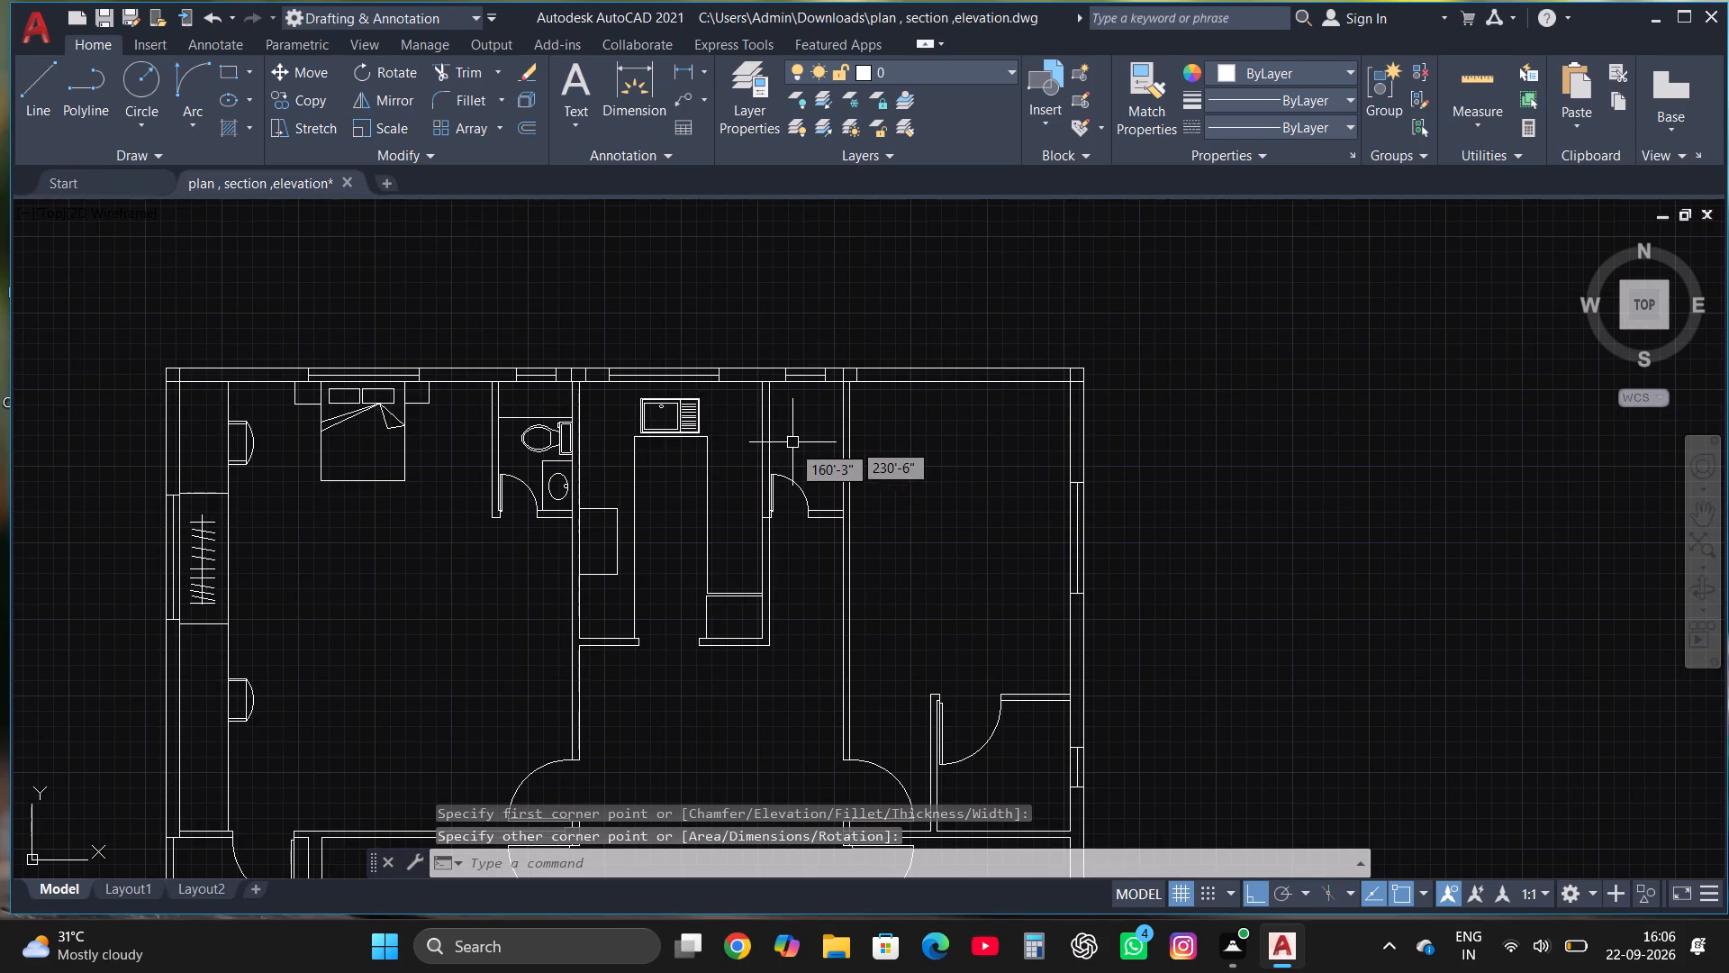
pyautogui.scroll(1, 787, 454)
pyautogui.scroll(-1, 613, 451)
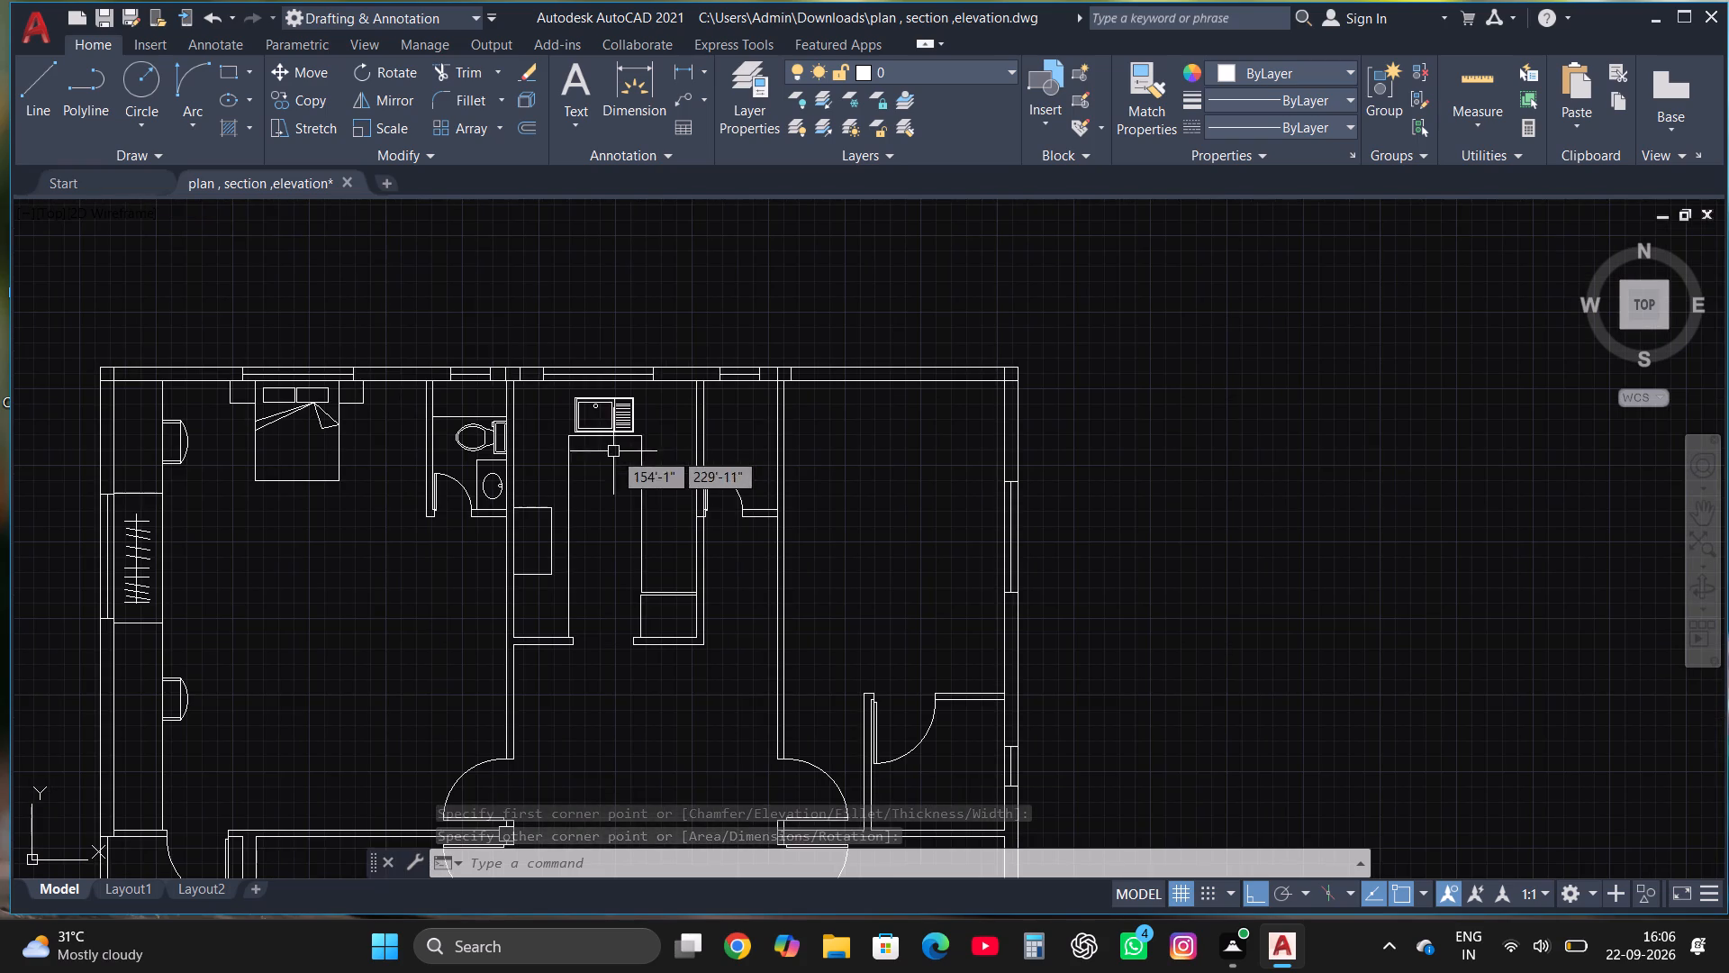
pyautogui.scroll(1, 467, 340)
pyautogui.scroll(1, 397, 390)
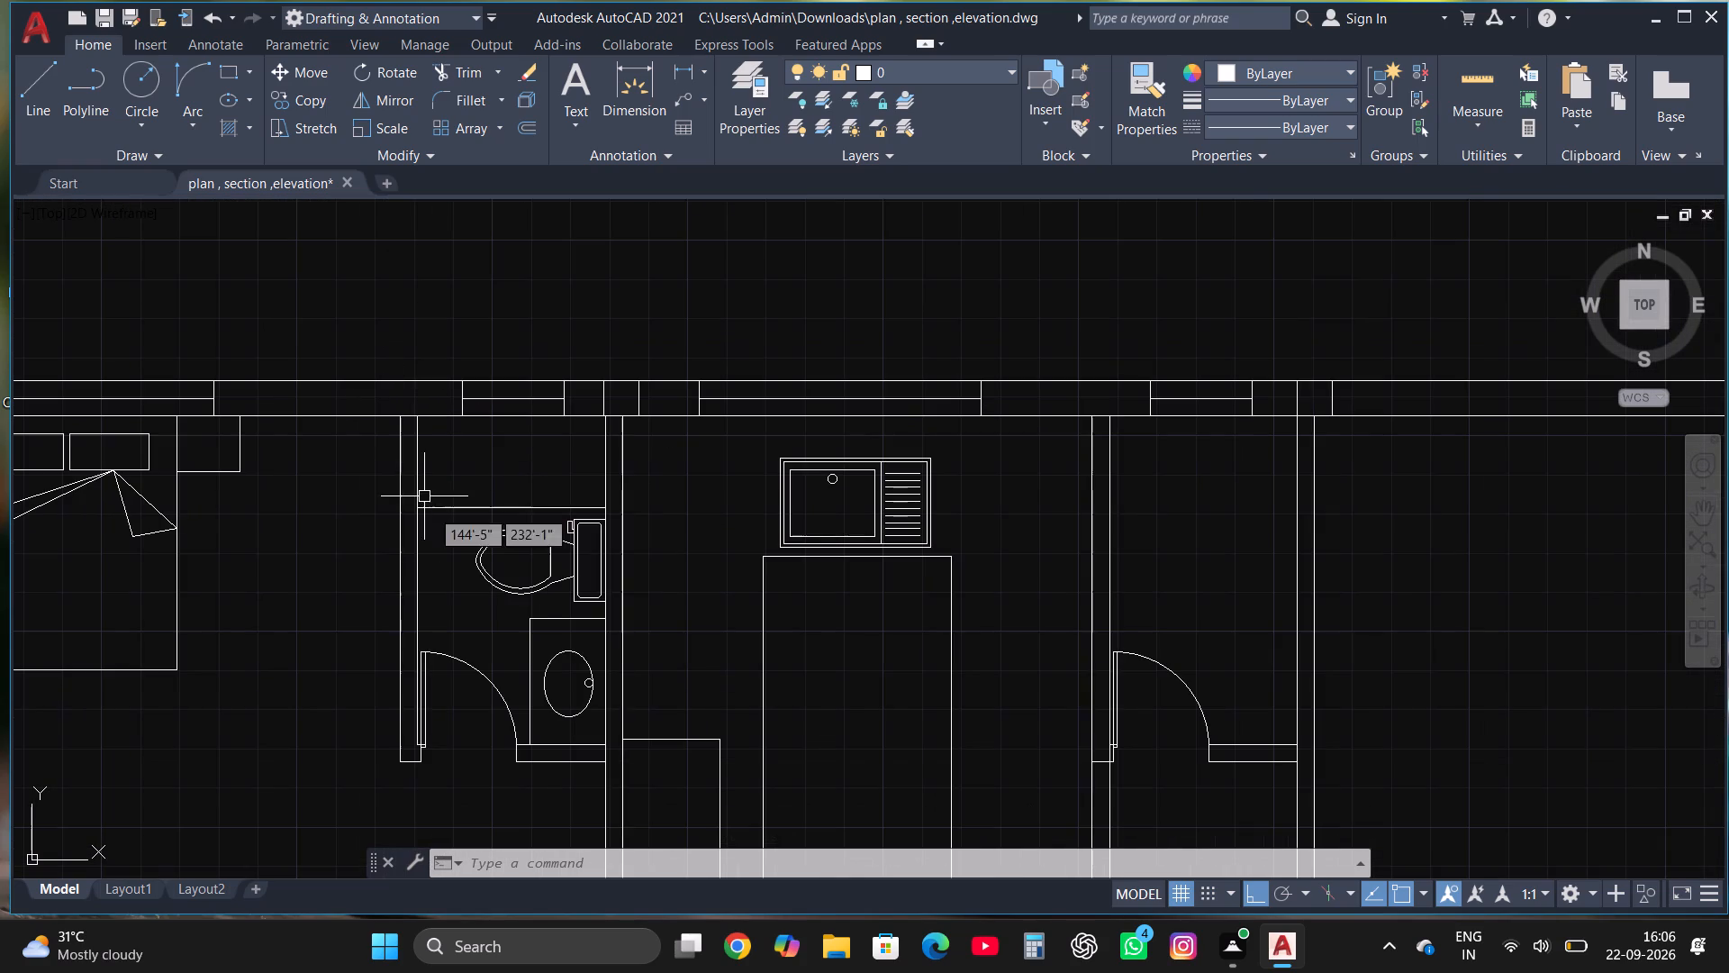
pyautogui.click(466, 765)
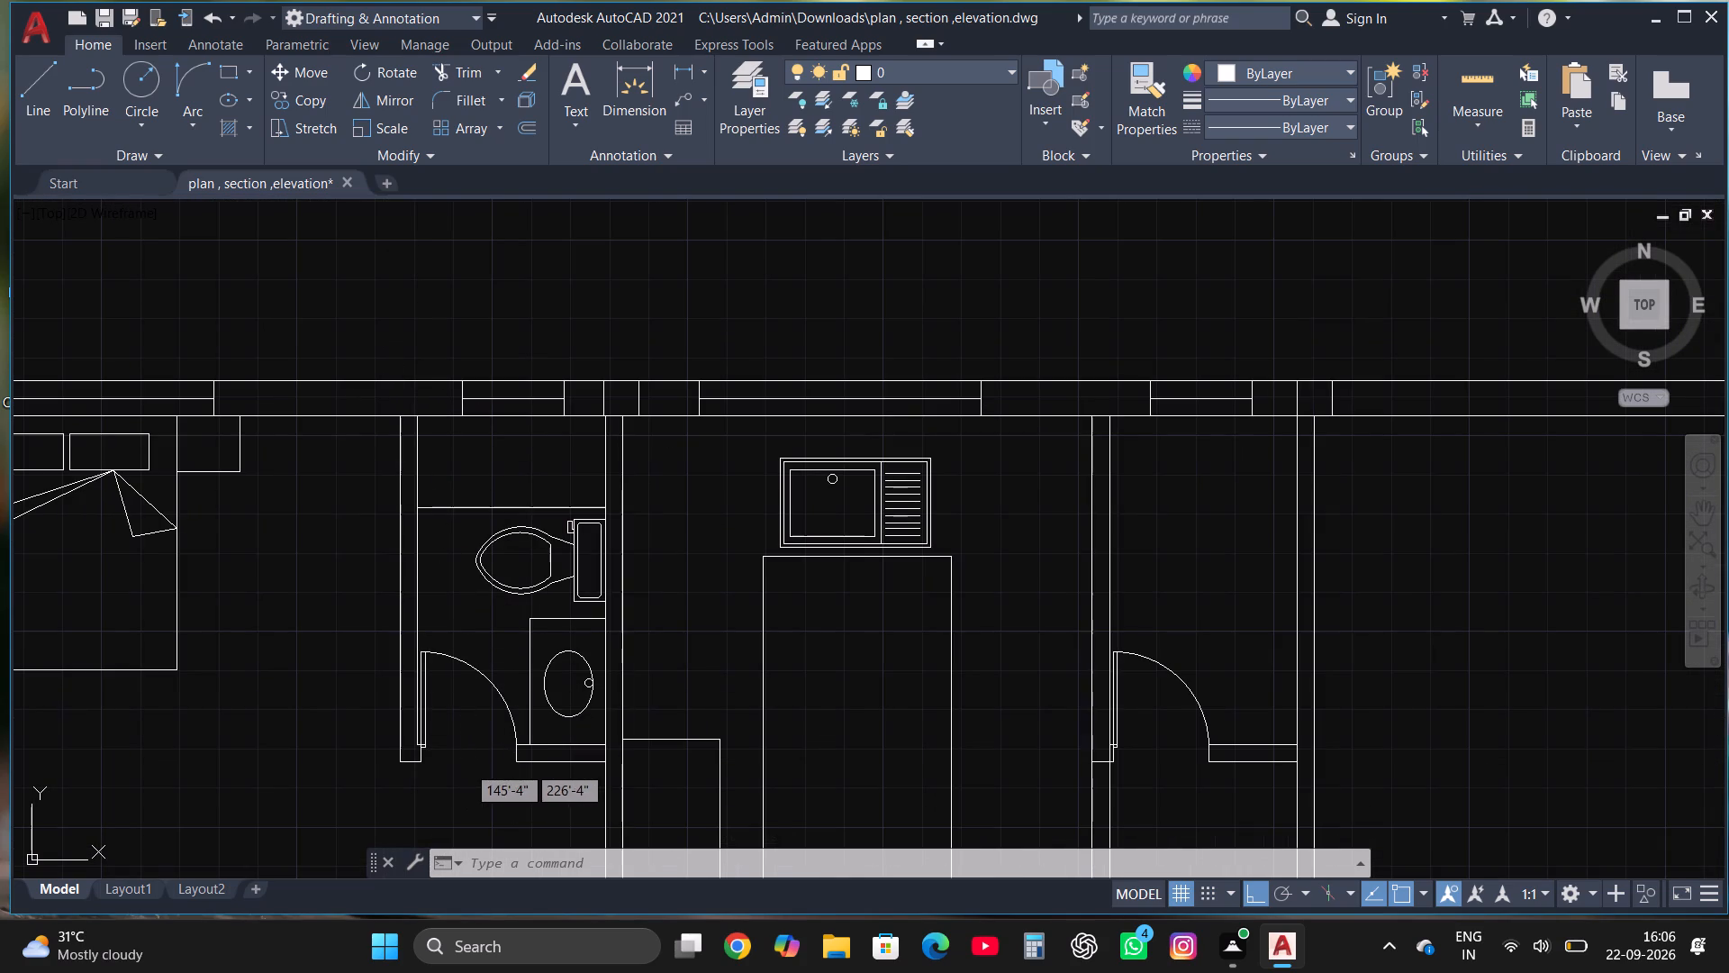
pyautogui.click(614, 463)
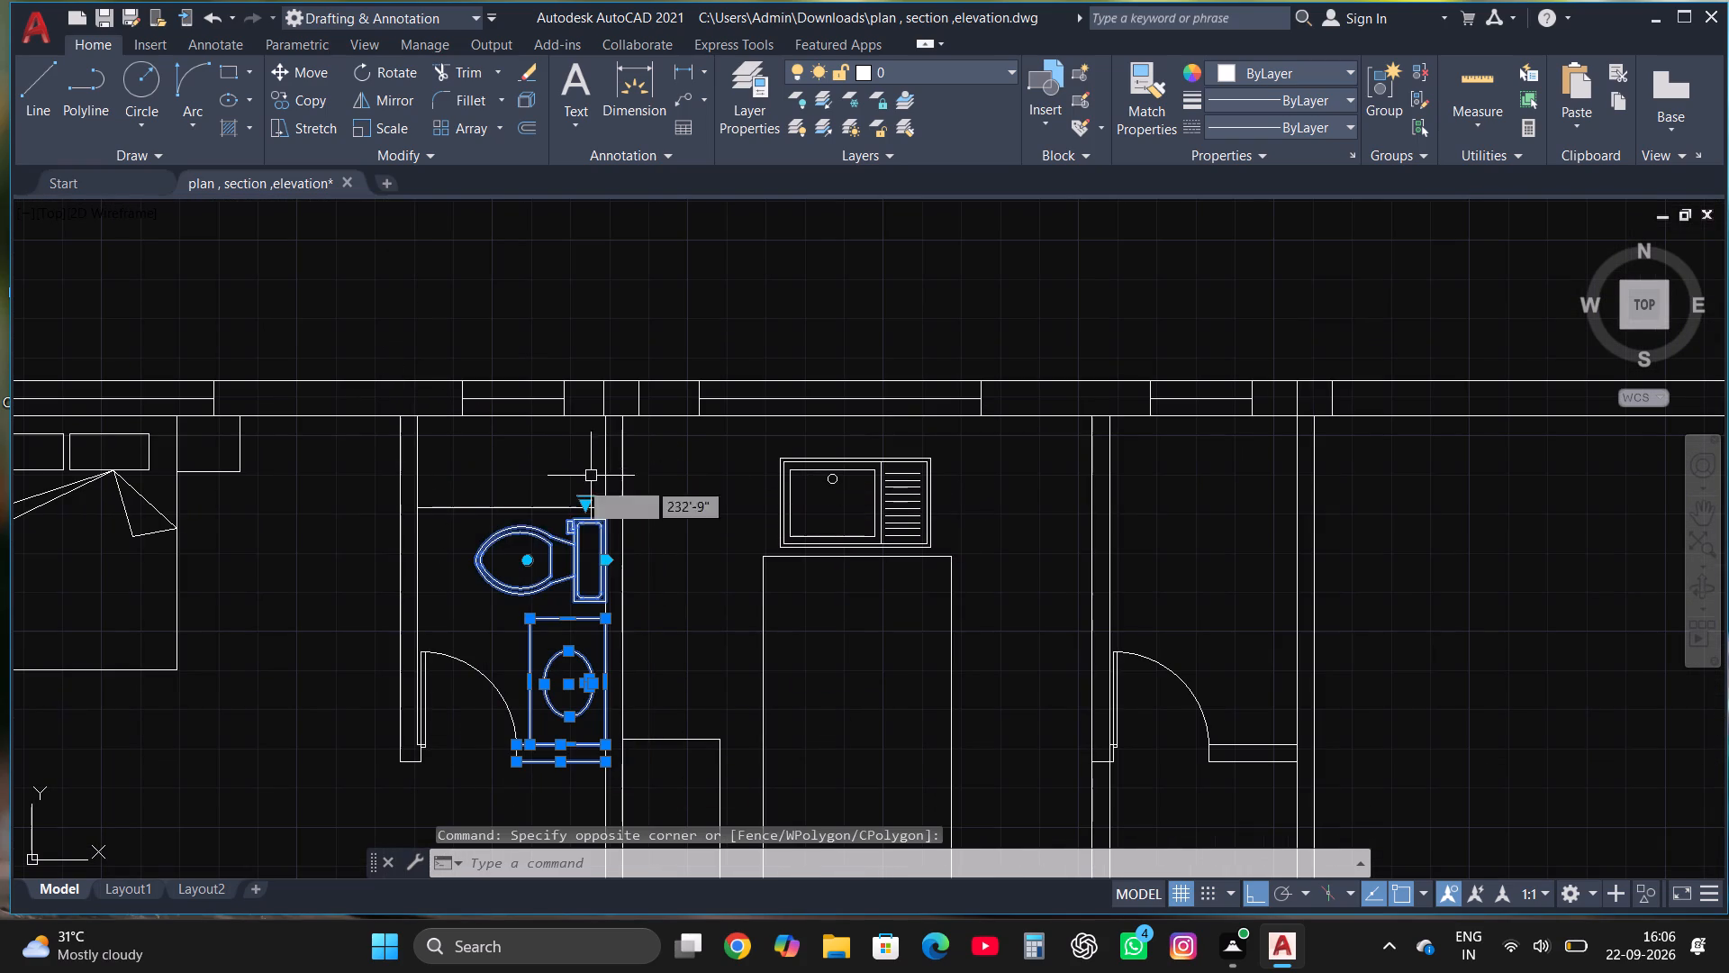
pyautogui.click(375, 514)
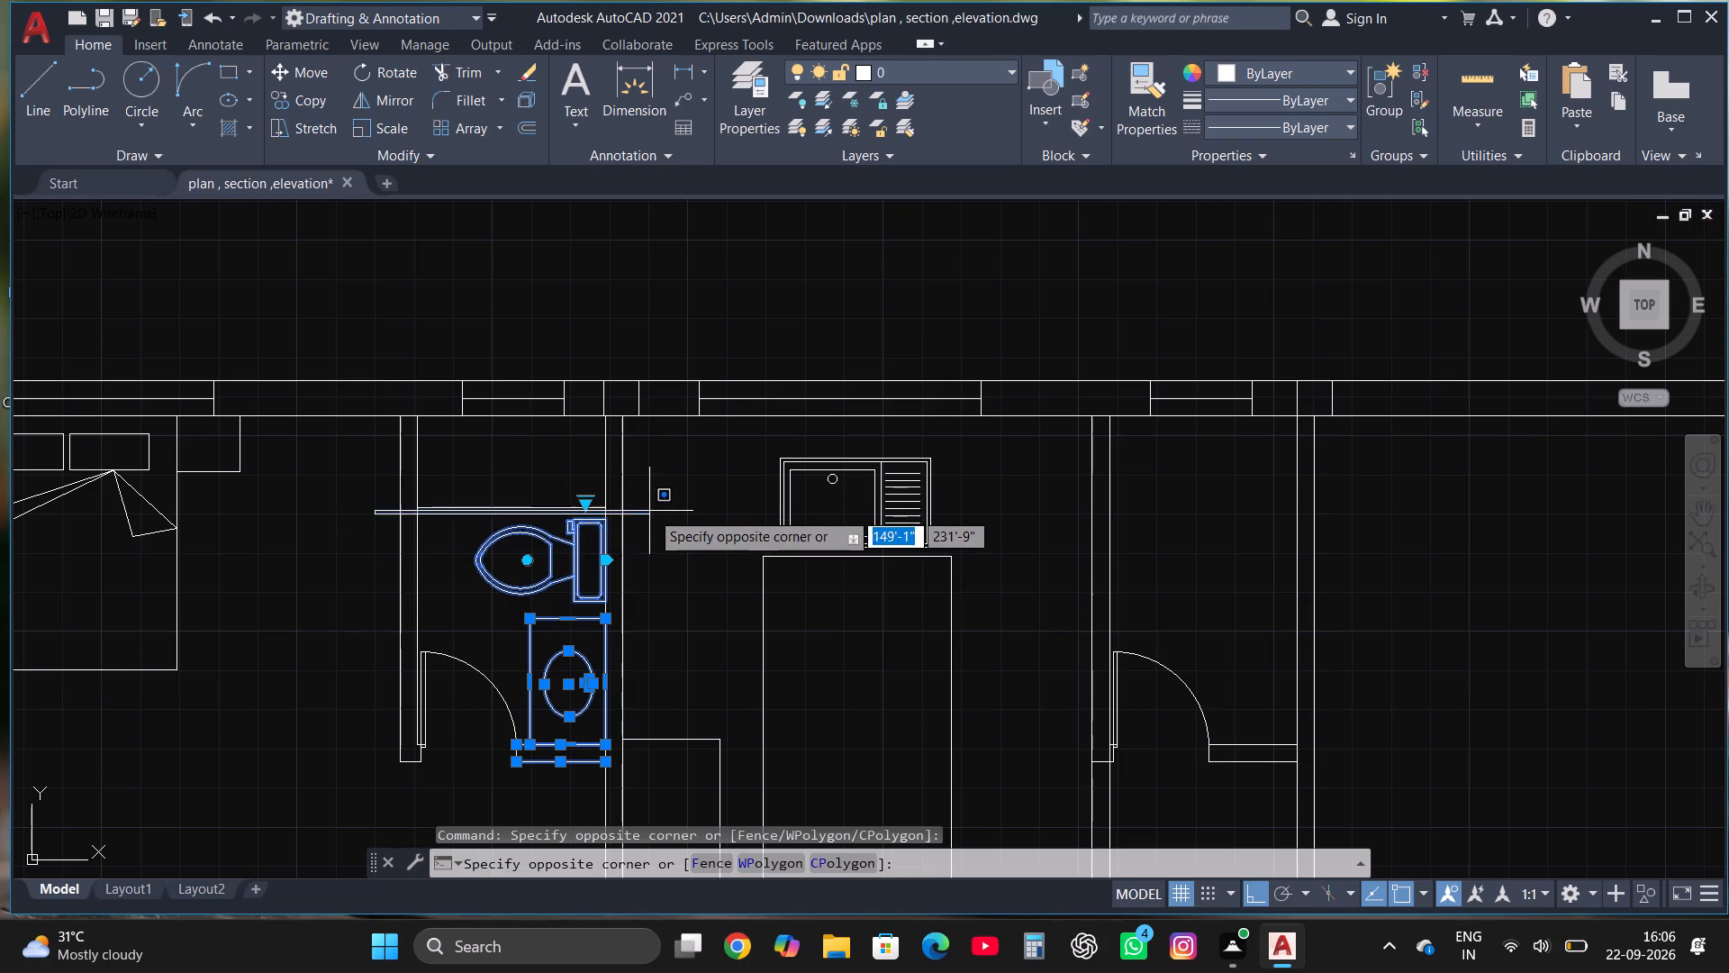
pyautogui.click(634, 477)
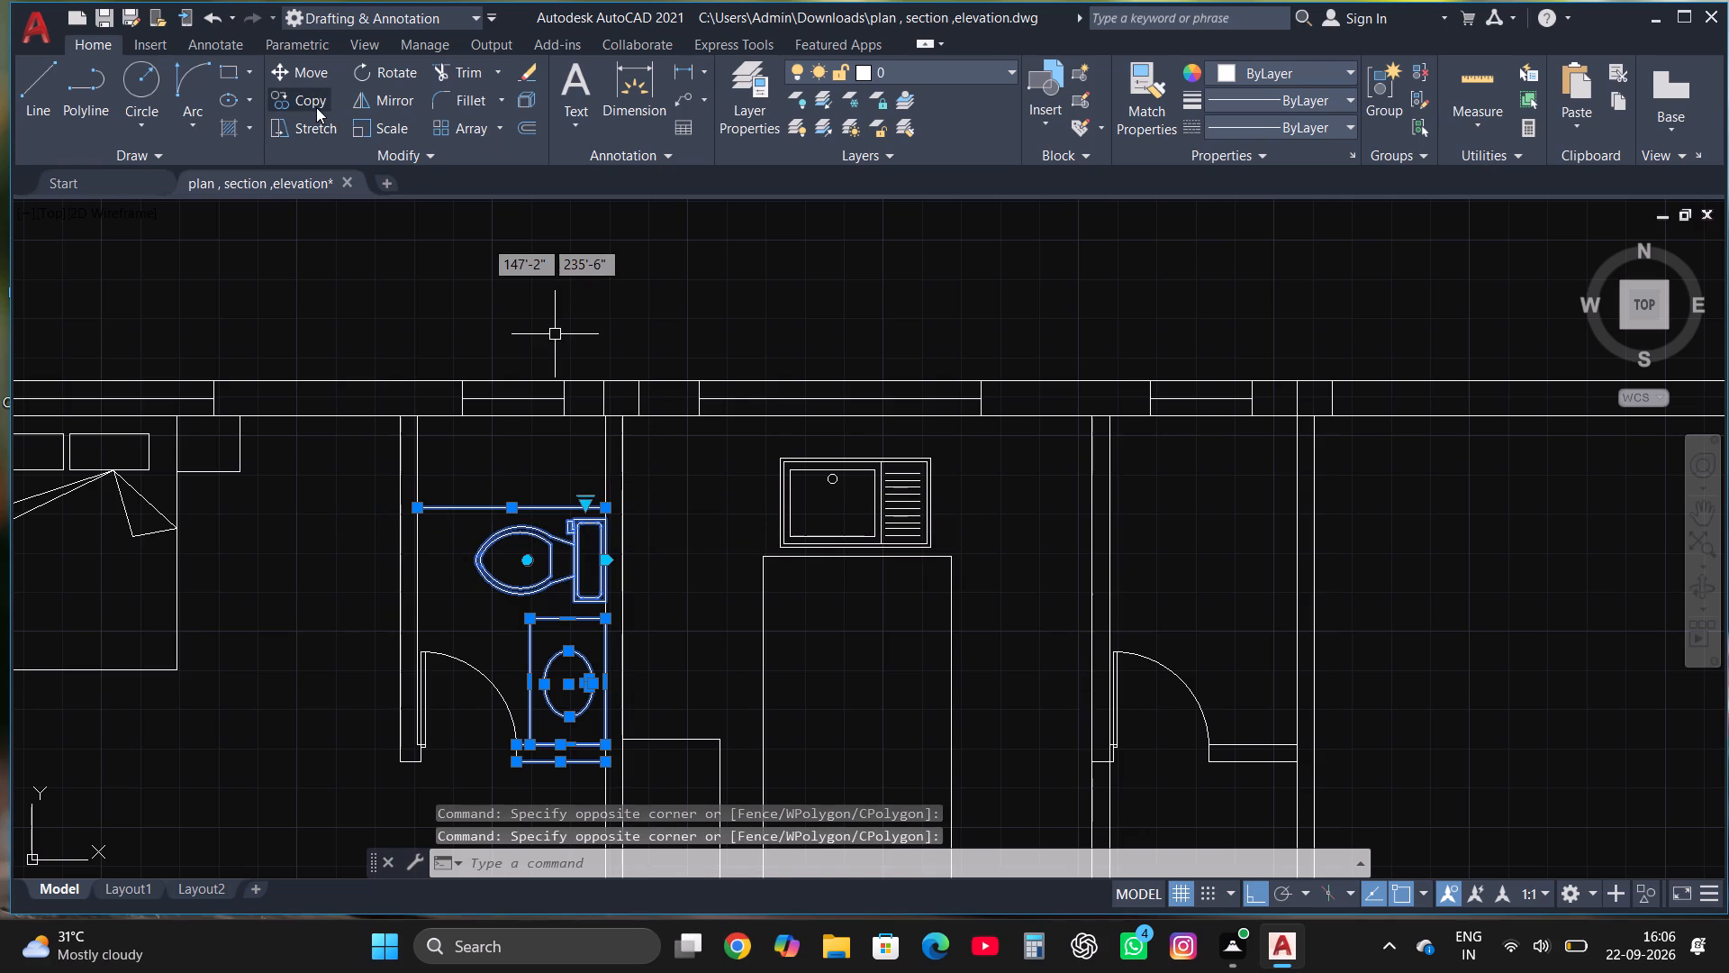
pyautogui.click(316, 107)
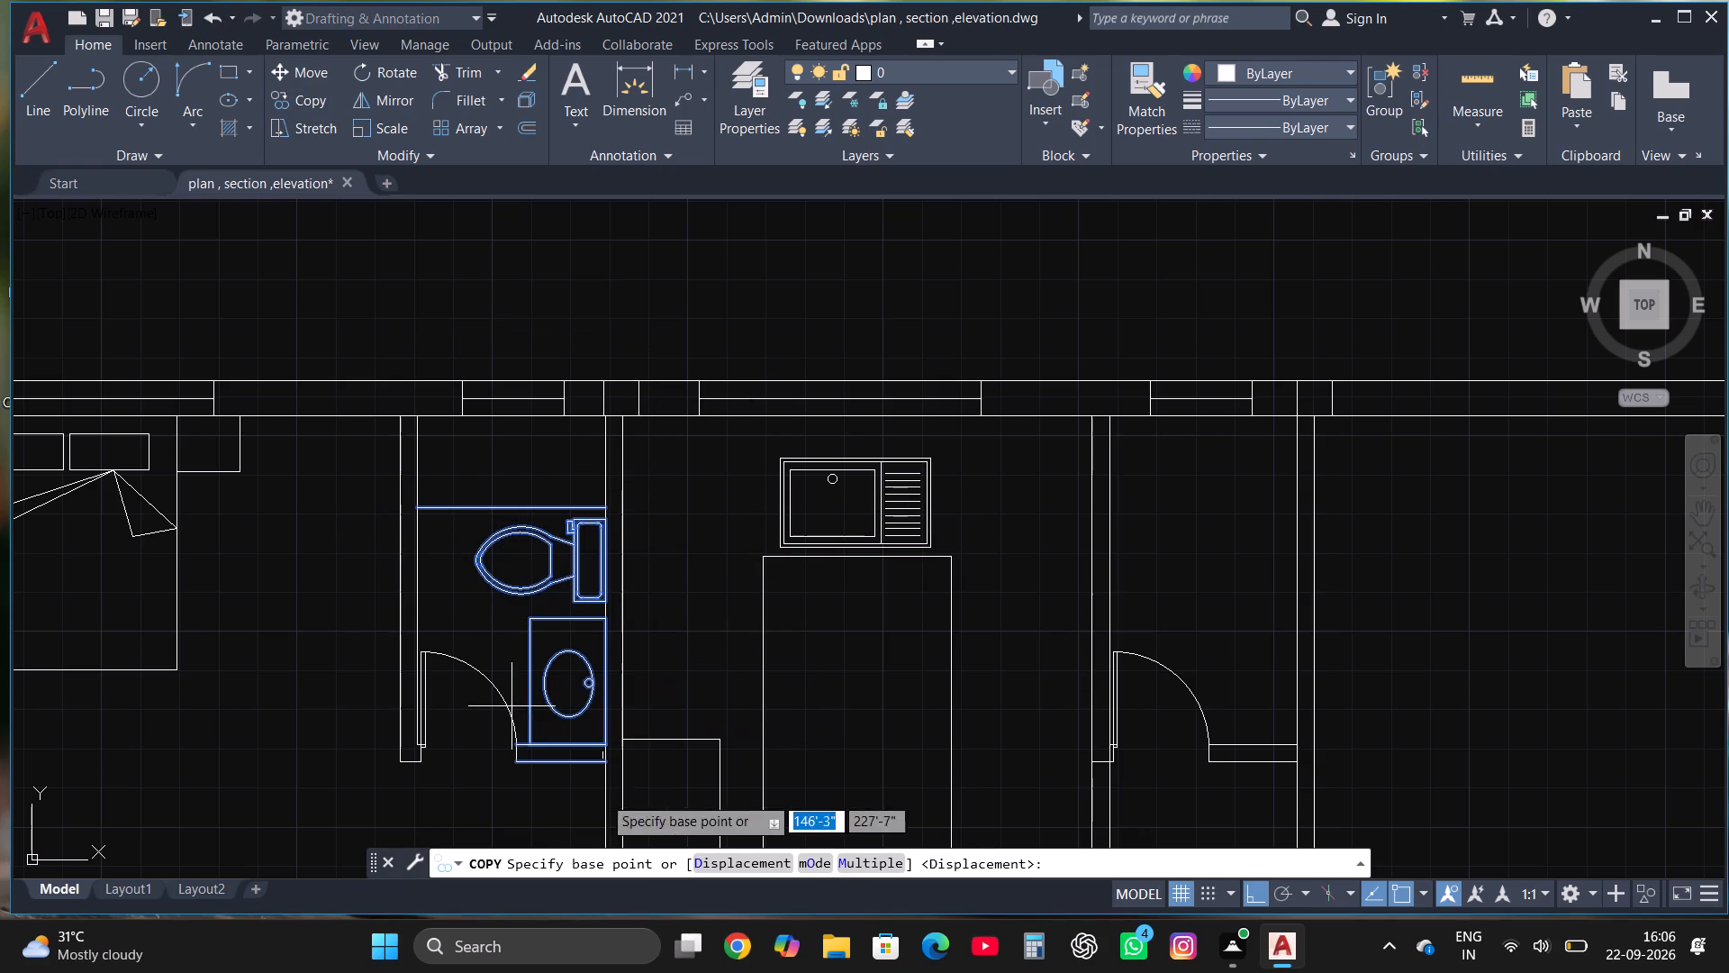
pyautogui.click(602, 759)
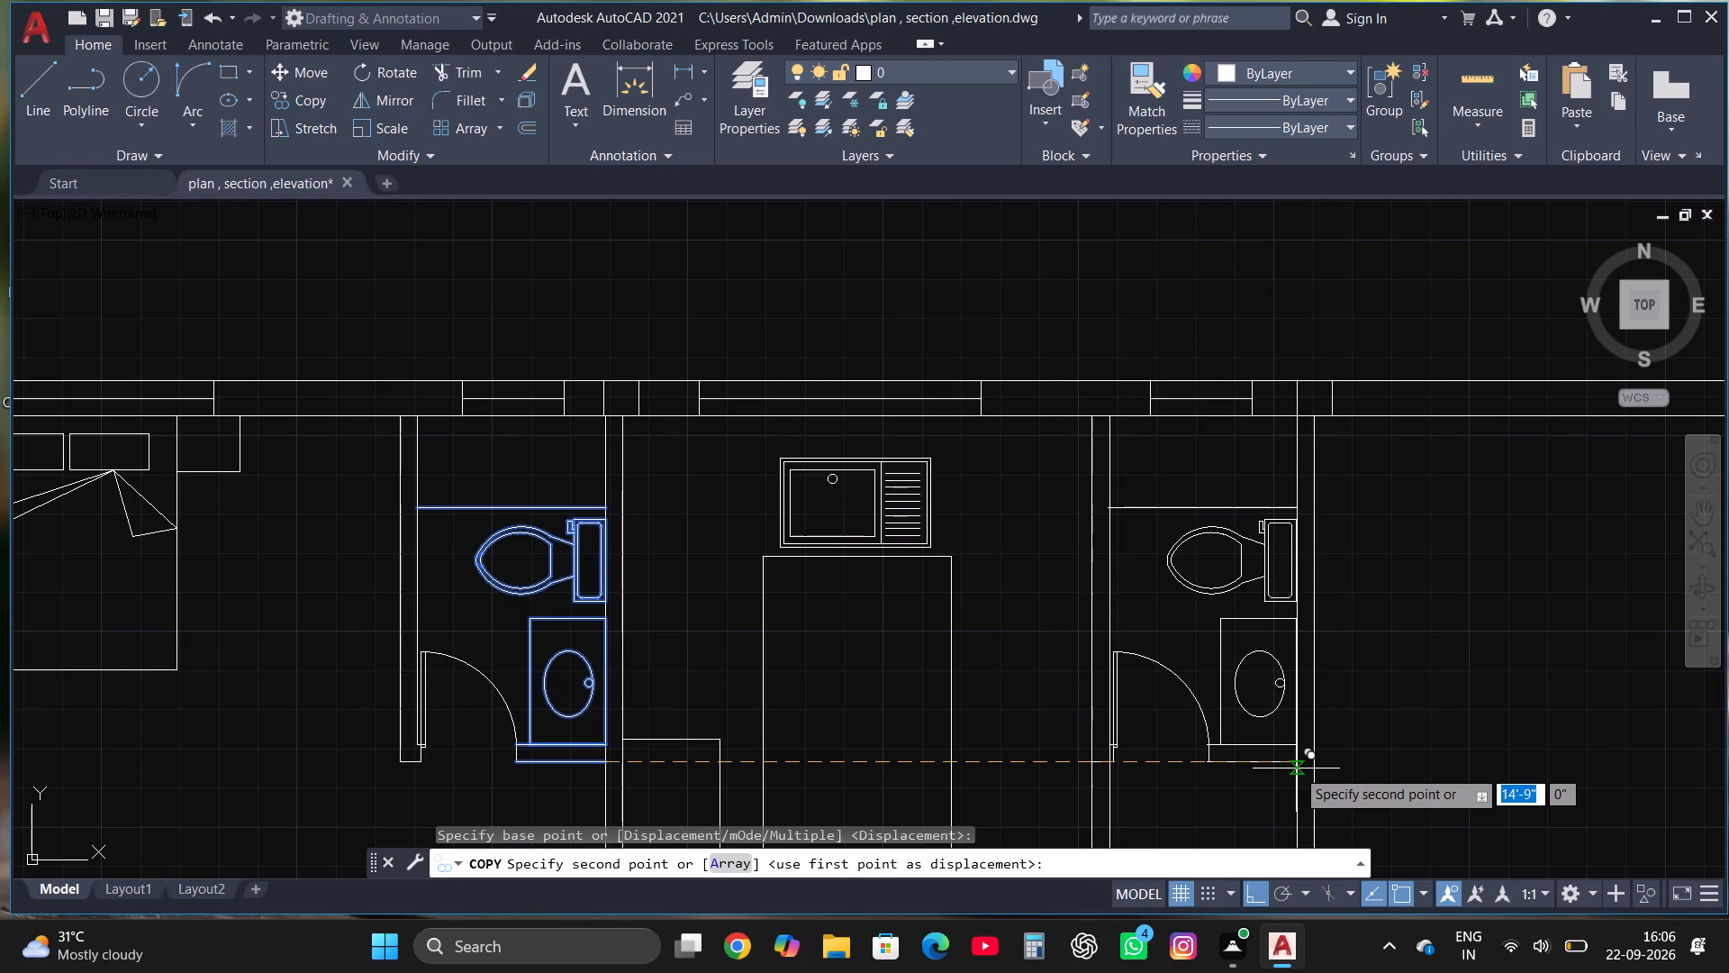
pyautogui.press('F8')
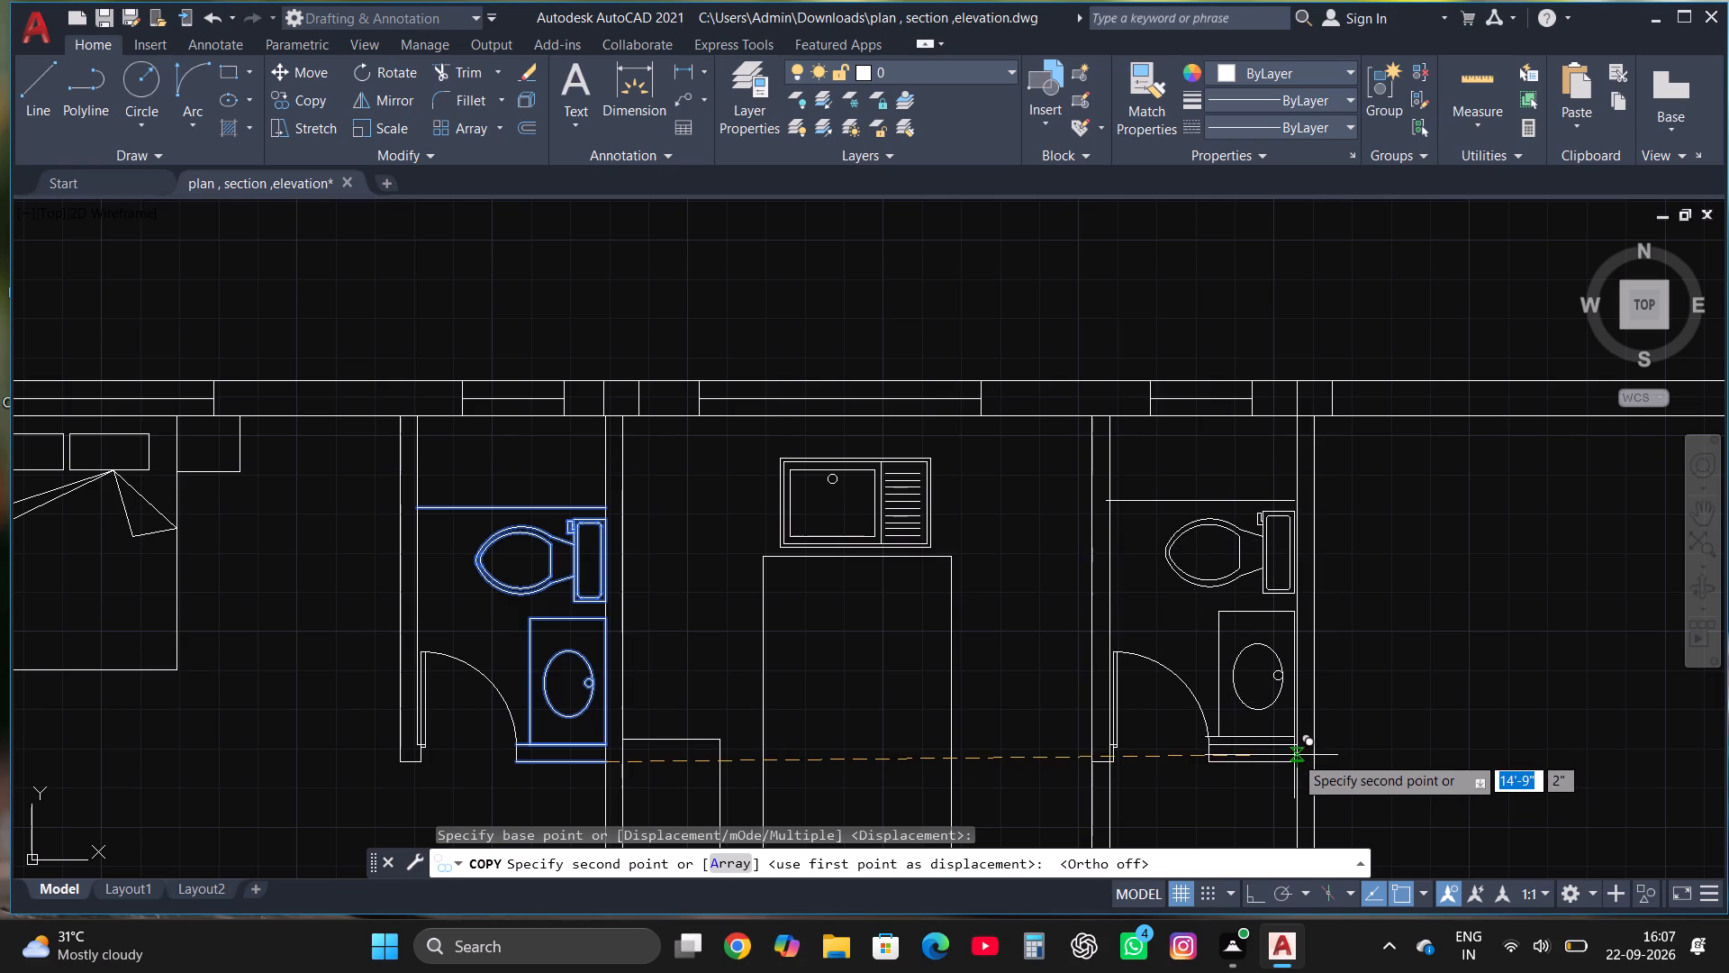
pyautogui.click(1296, 766)
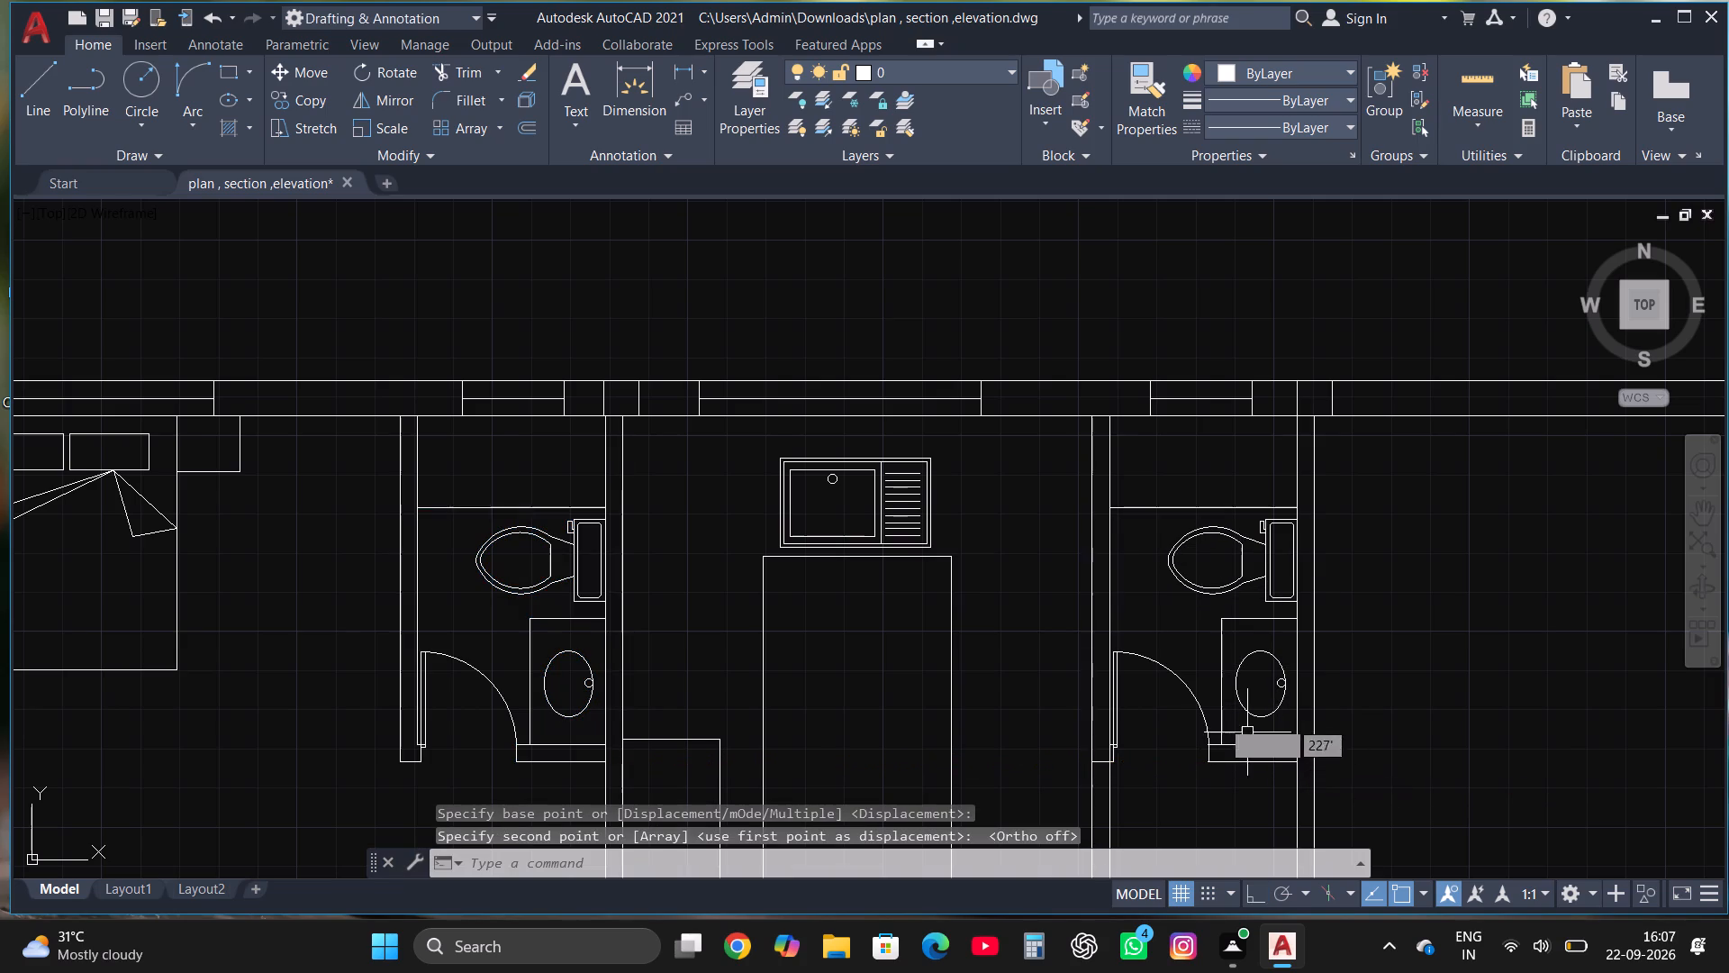
# Copy the bed with its pillows and side tables about 34' across to the upper wall of the upper right bedroom.
pyautogui.scroll(-2, 1113, 640)
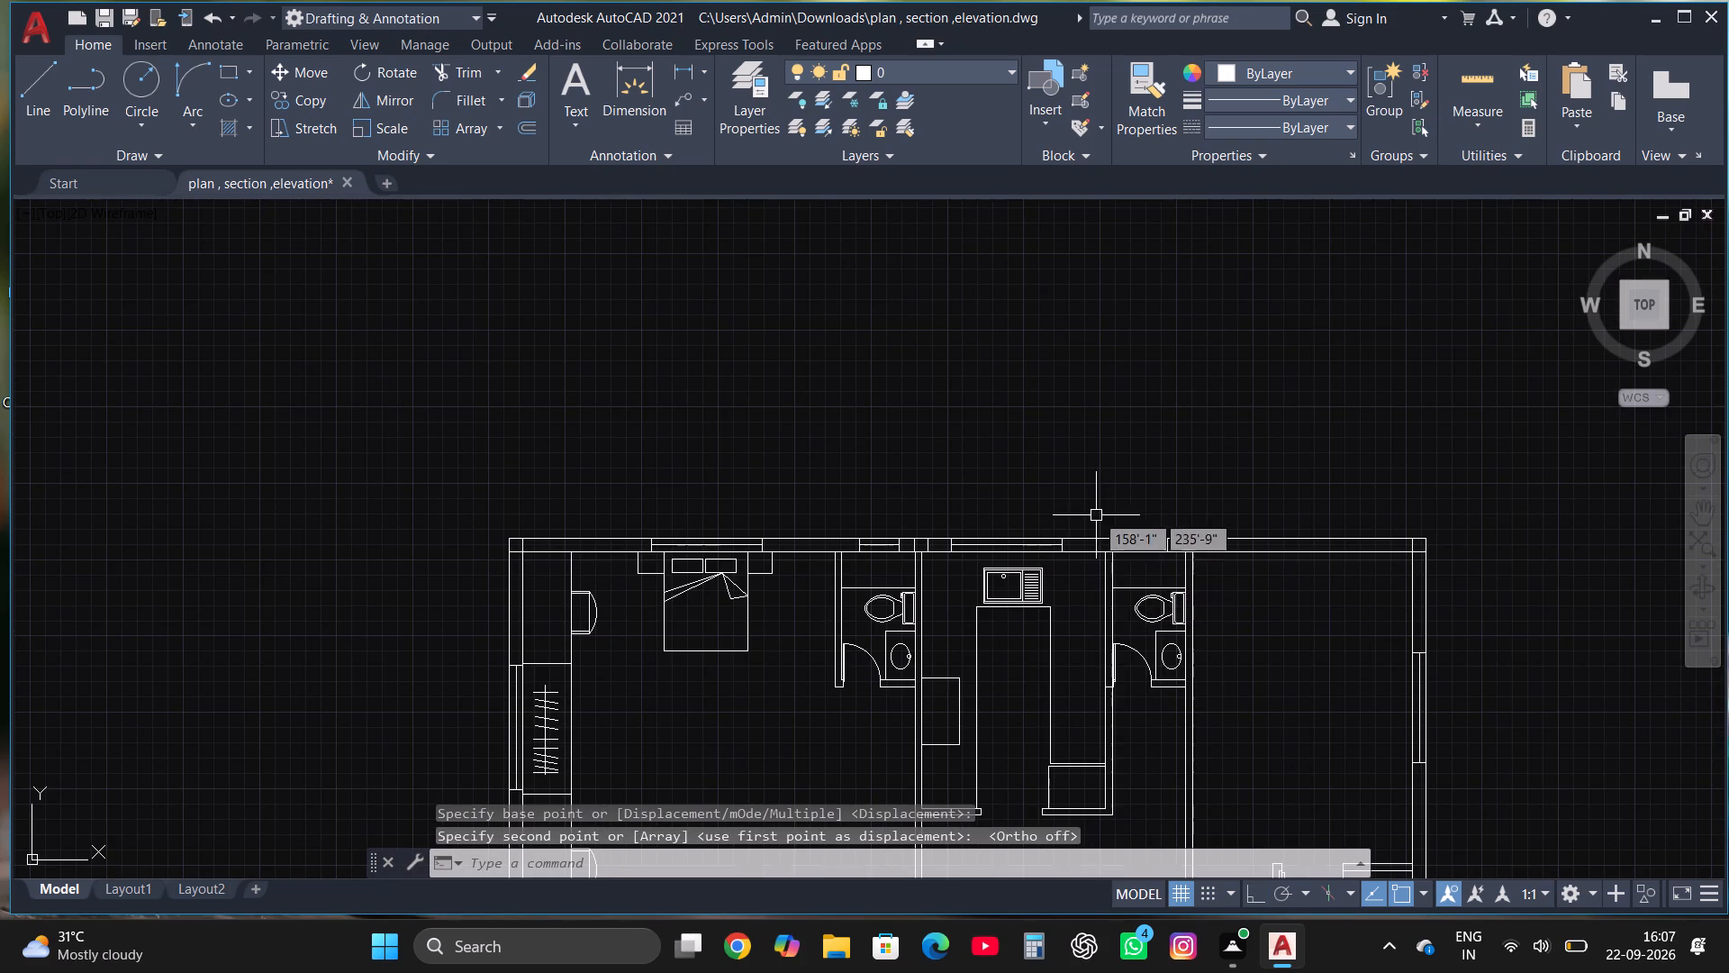
pyautogui.scroll(-1, 1086, 498)
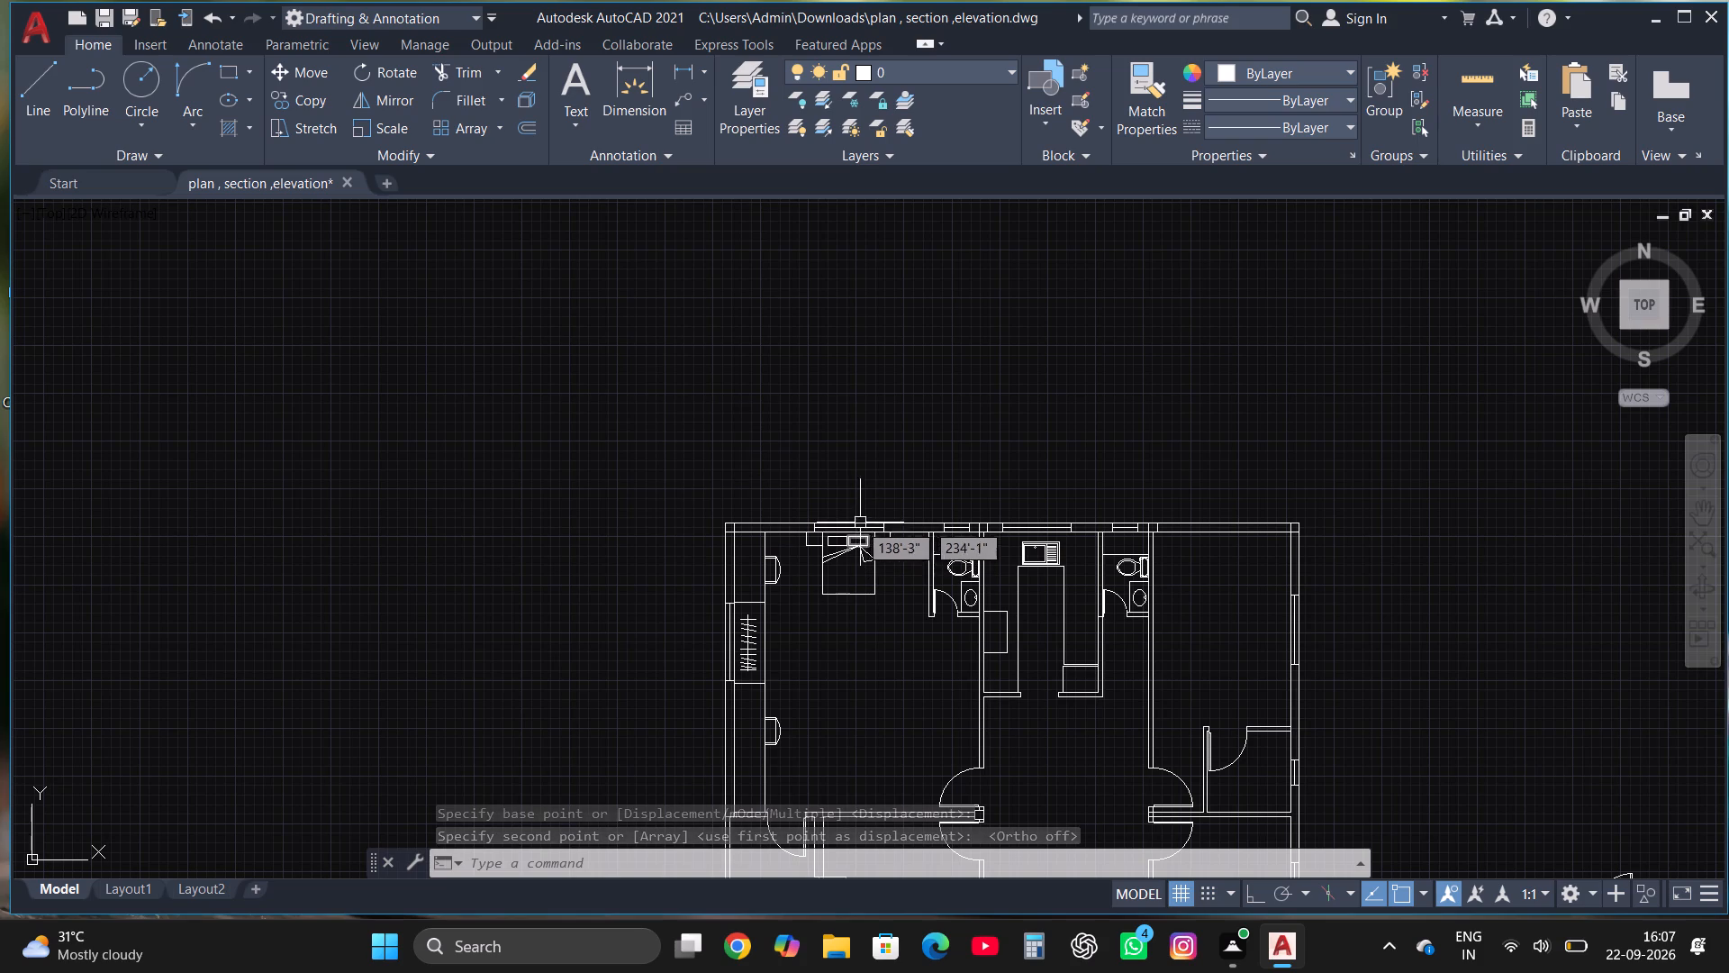
pyautogui.scroll(1, 821, 530)
pyautogui.click(785, 661)
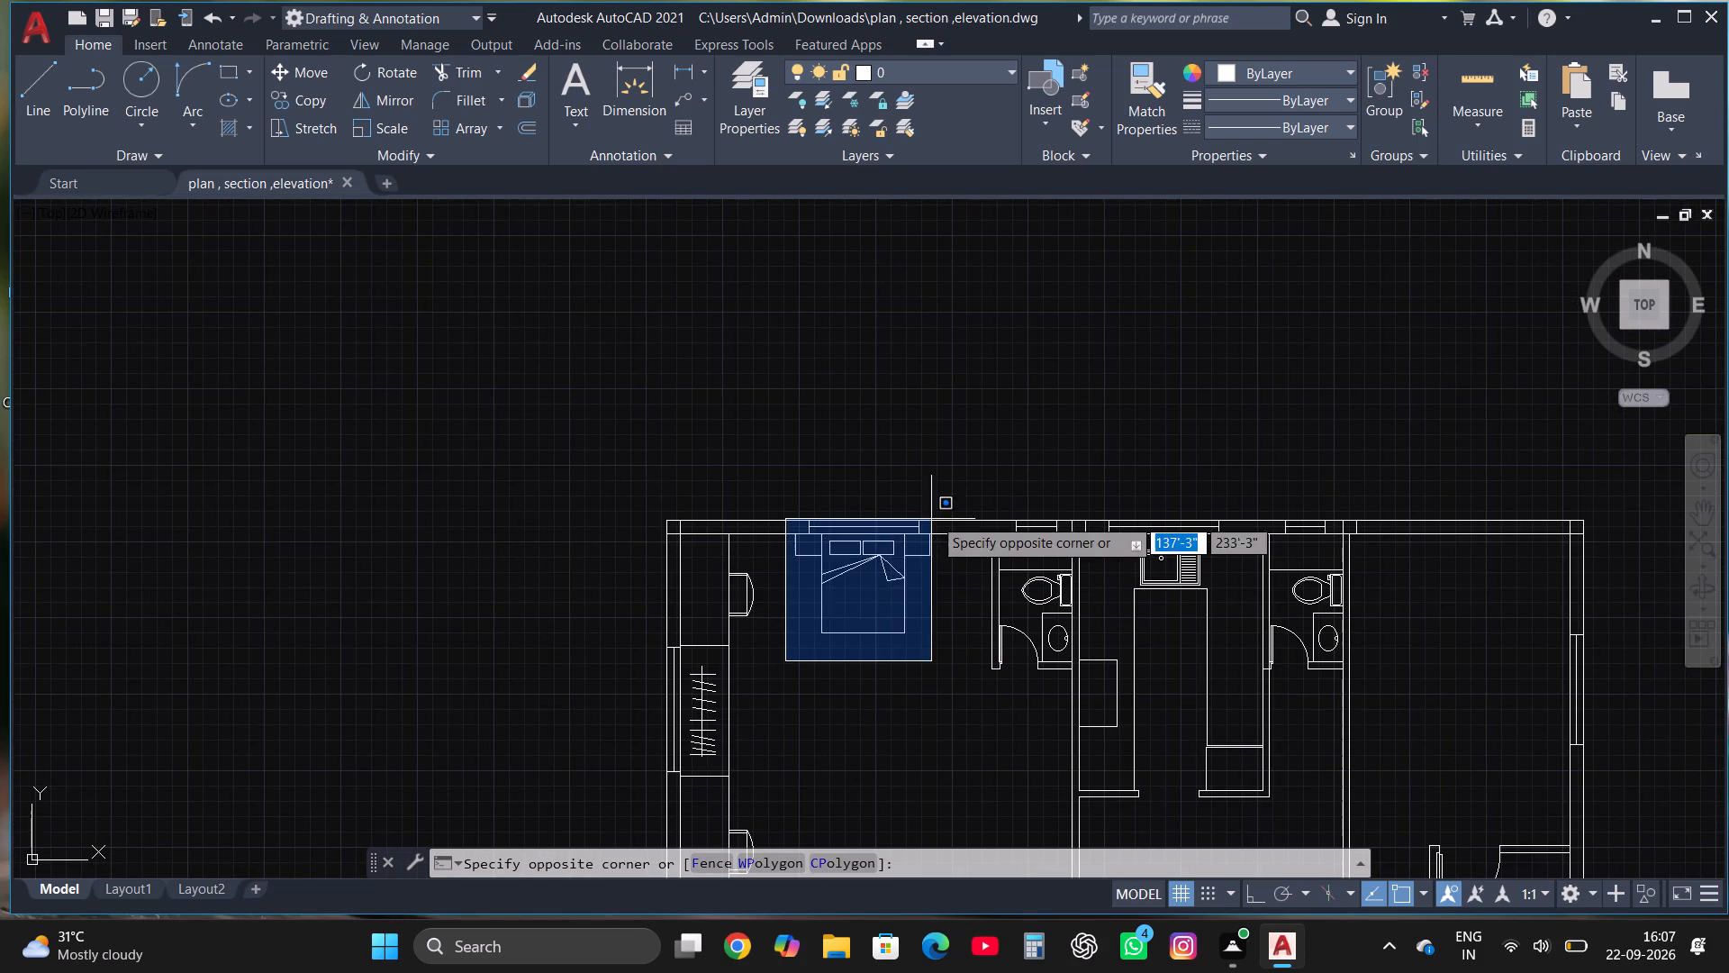
pyautogui.click(957, 529)
pyautogui.scroll(2, 901, 573)
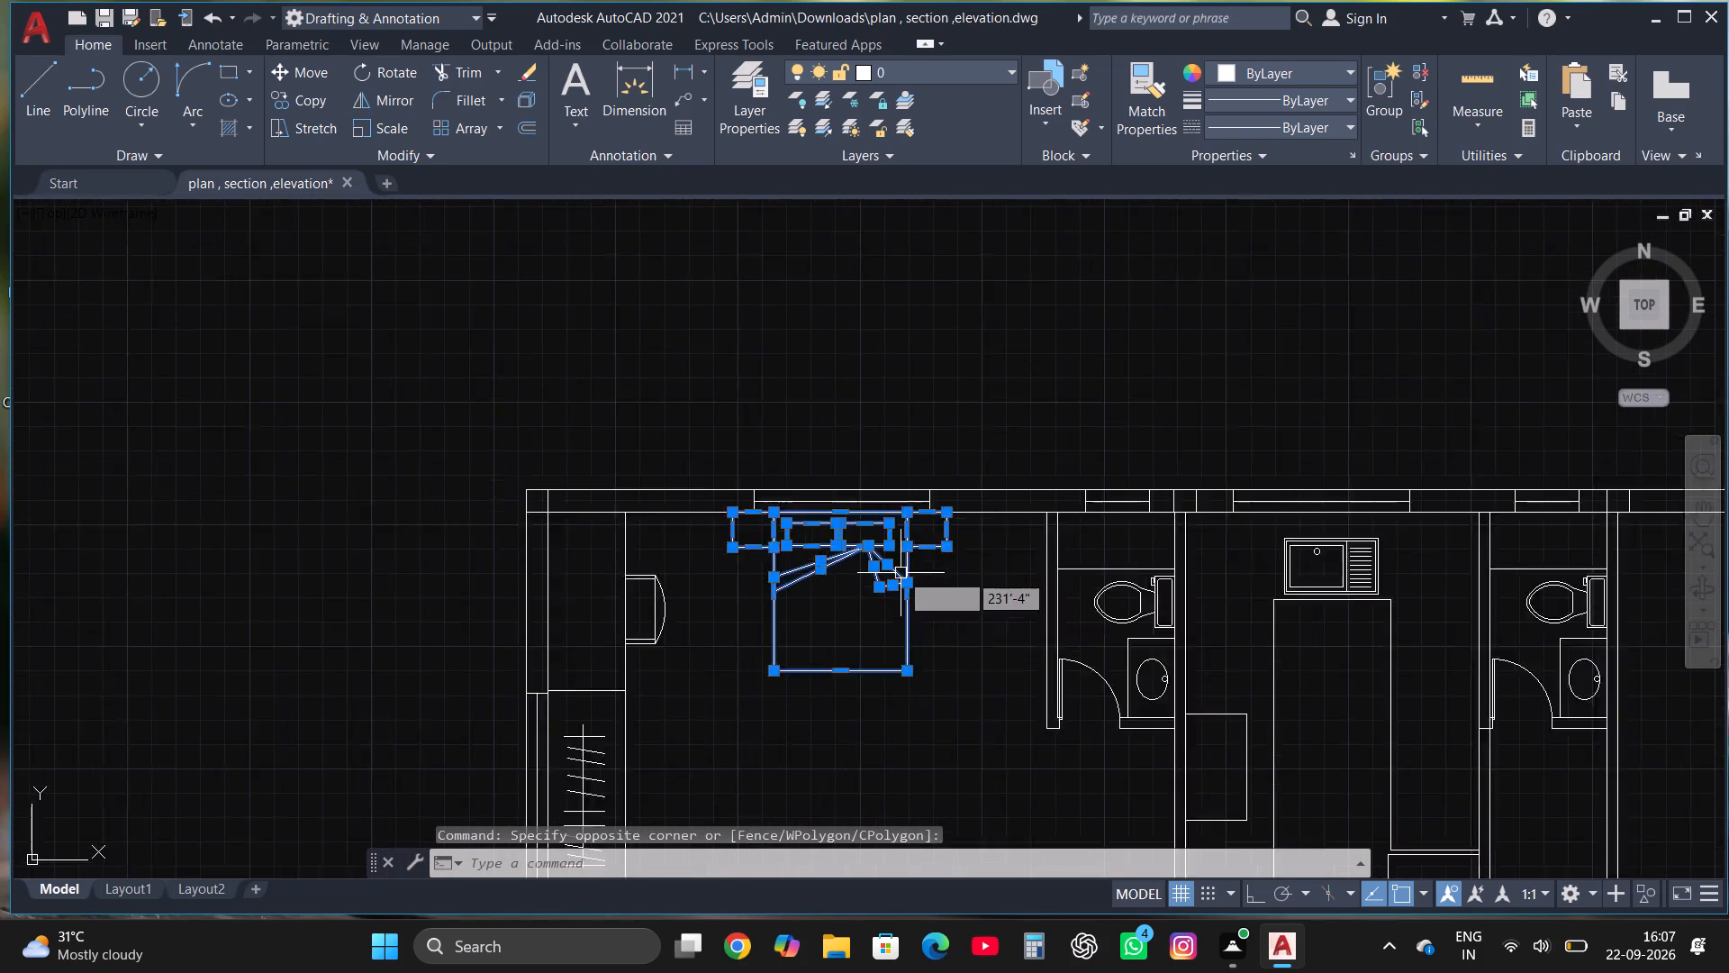
pyautogui.click(311, 102)
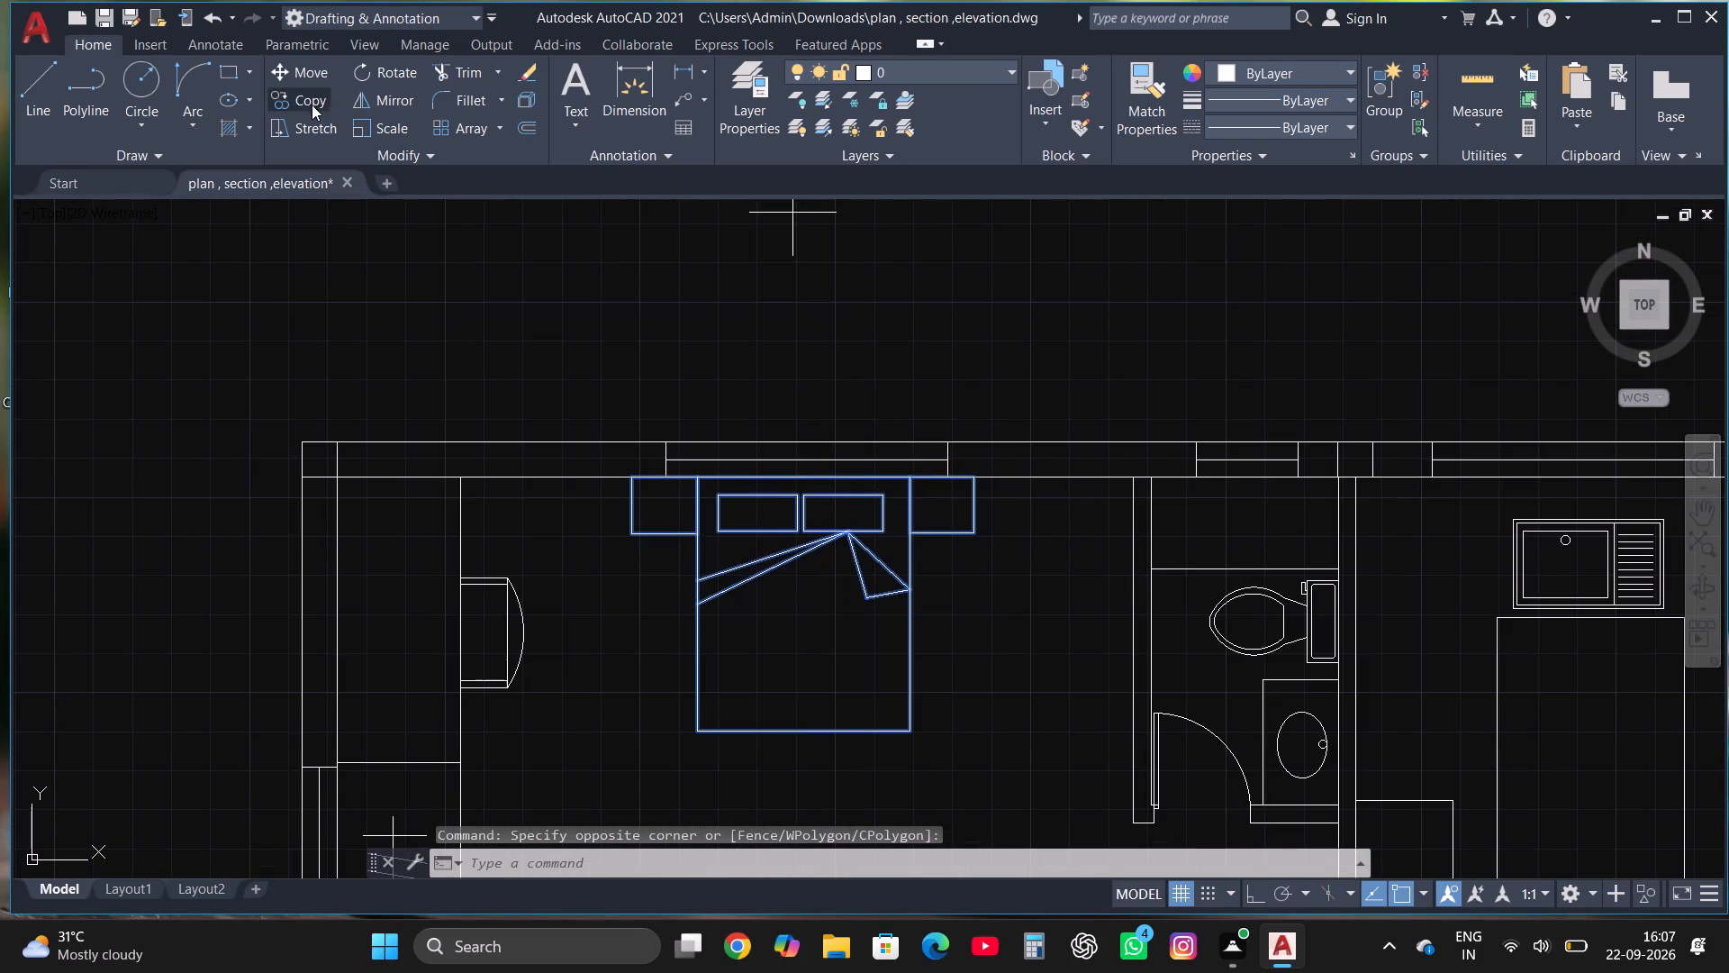
pyautogui.click(973, 473)
pyautogui.scroll(-3, 938, 441)
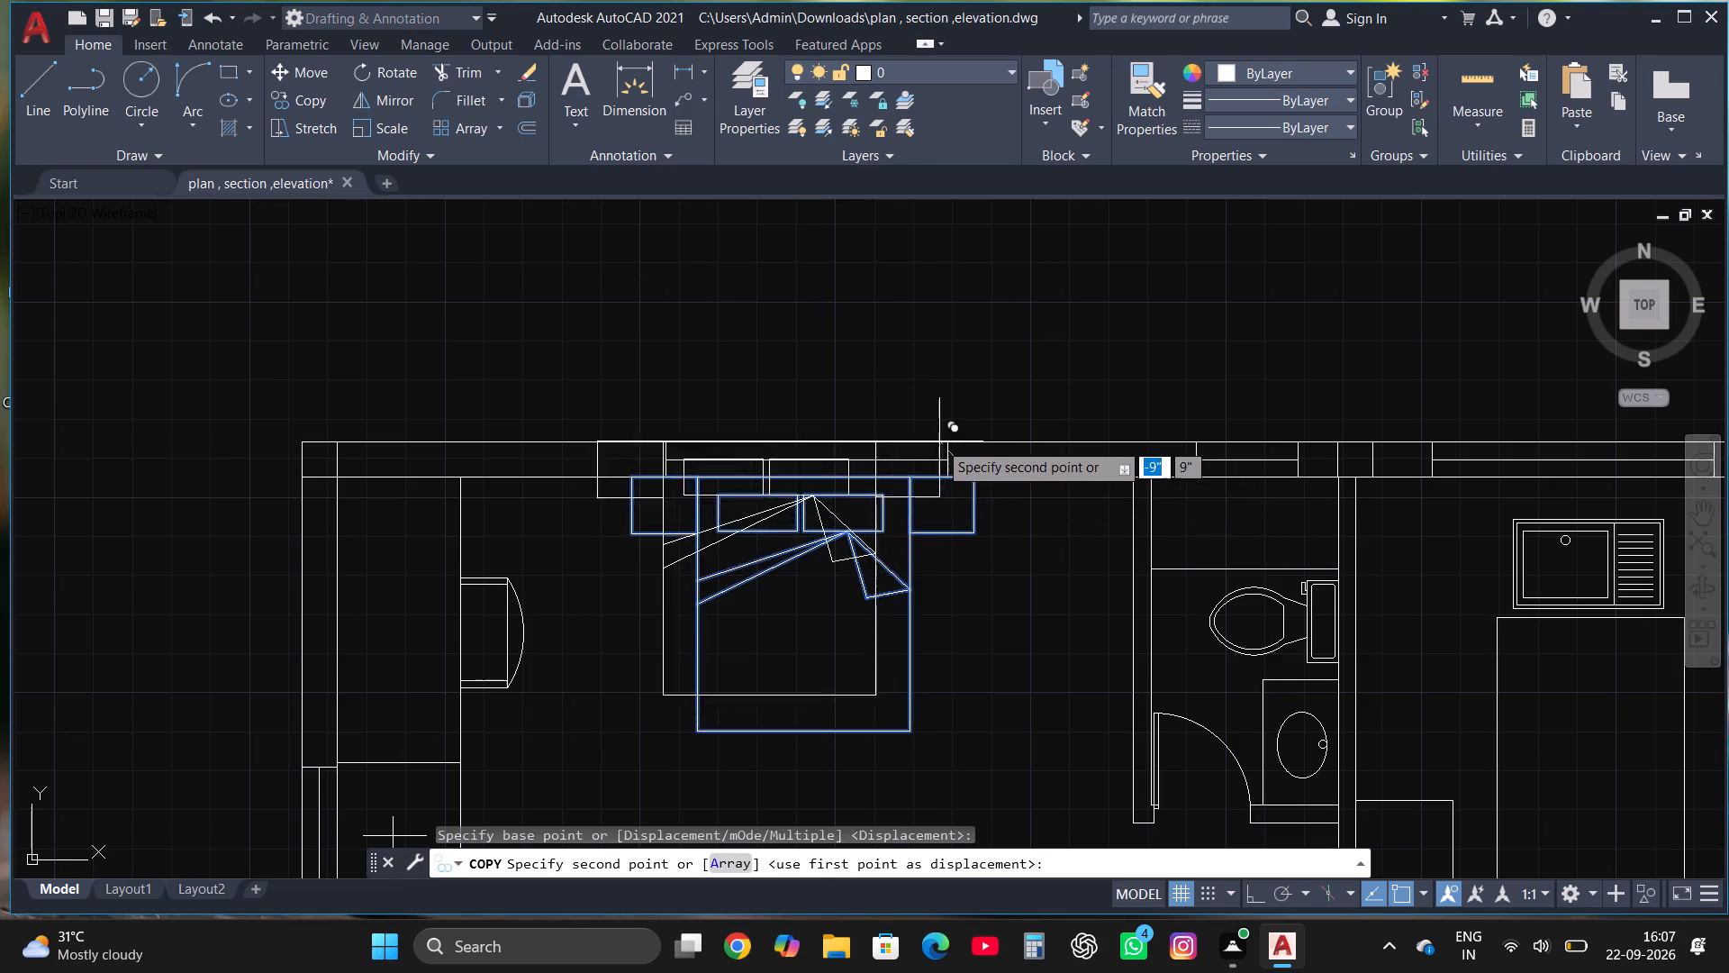
pyautogui.scroll(-1, 937, 441)
pyautogui.scroll(1, 1334, 463)
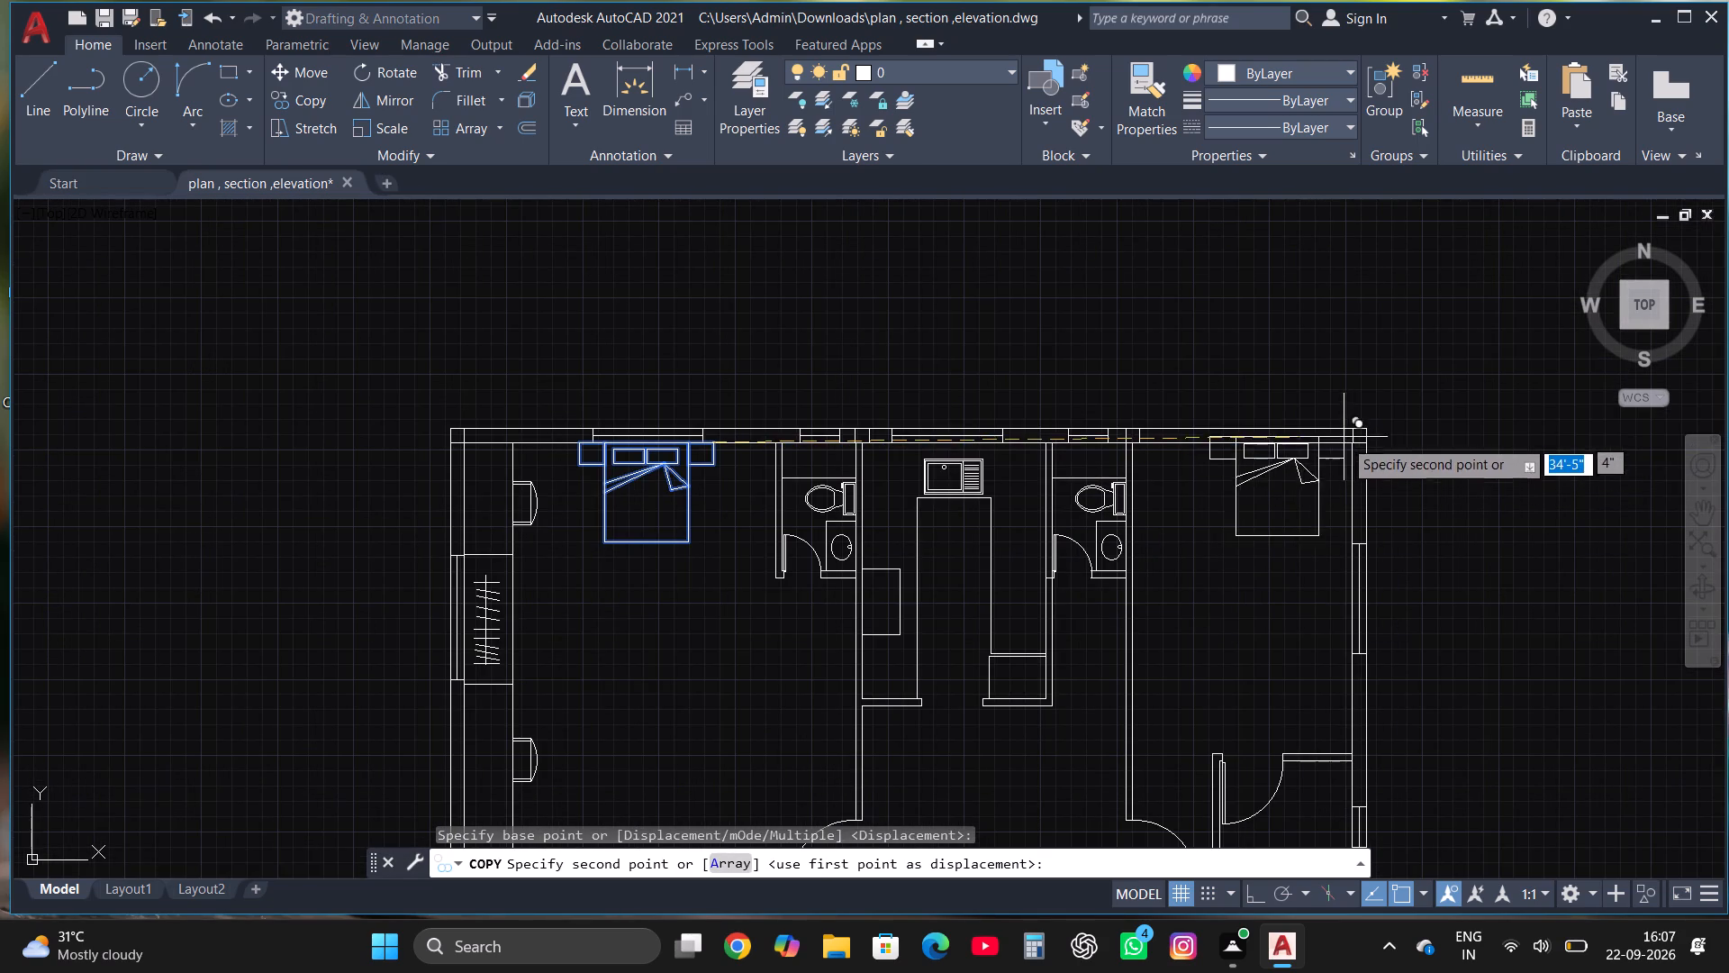
pyautogui.click(1337, 444)
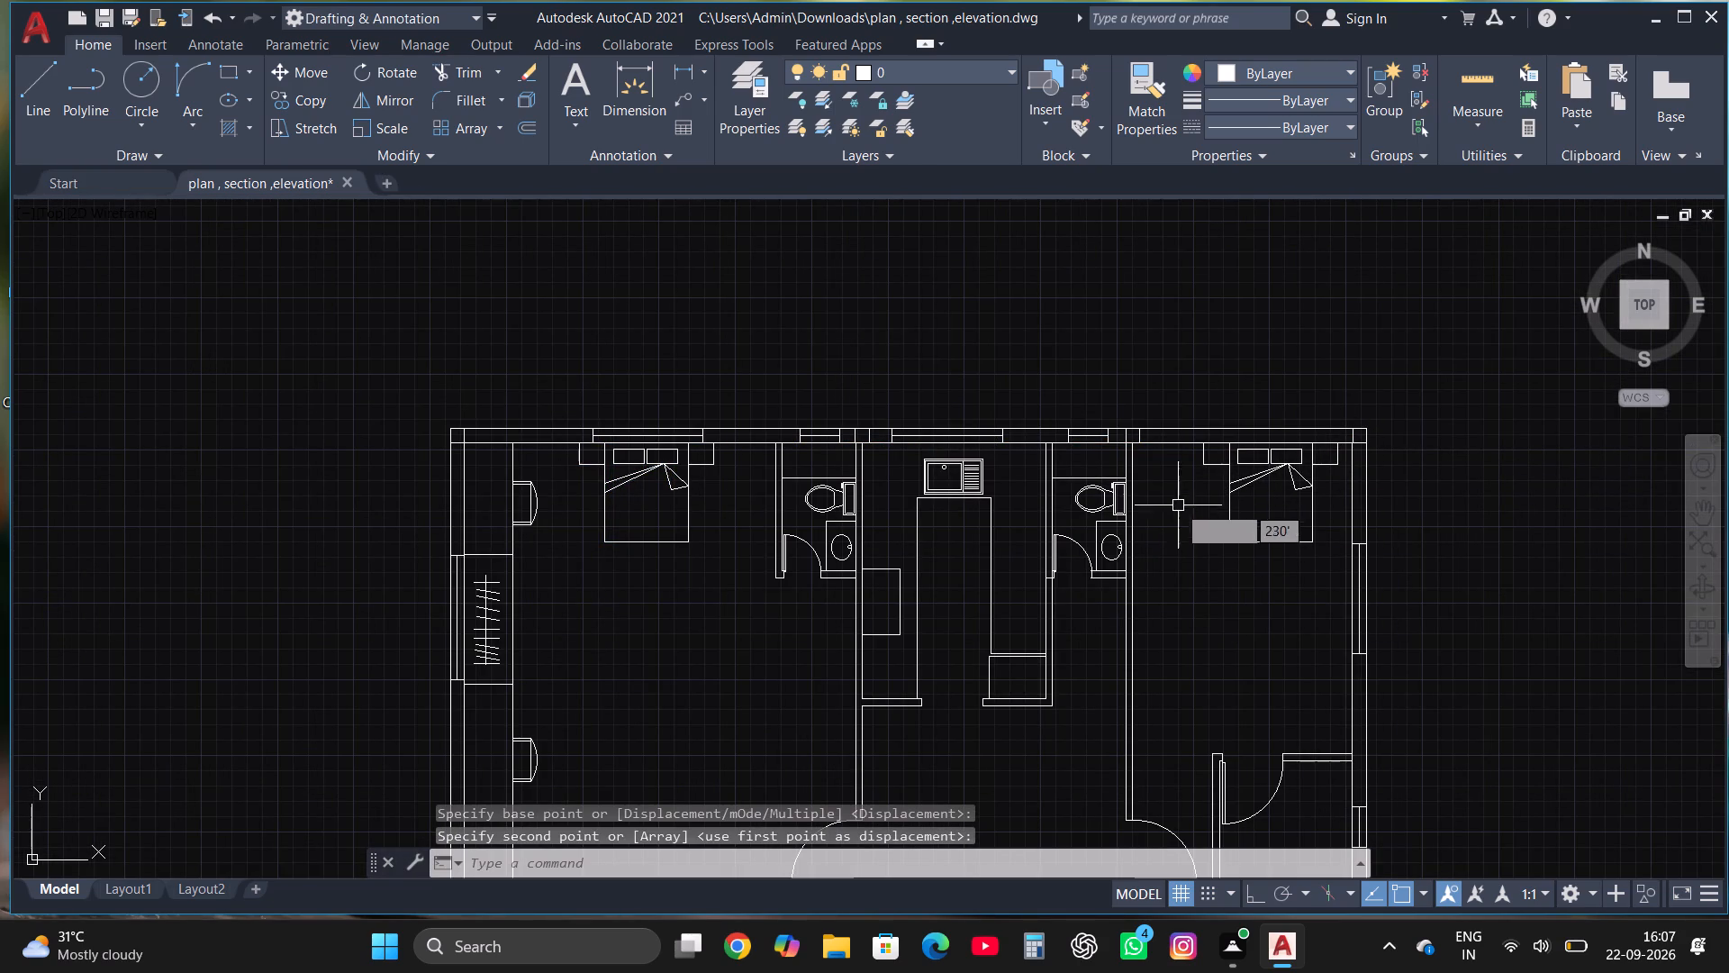
# Draw a wardrobe rectangle about 2' wide and 7'-5" long along the upper right bedroom's left wall, ending just below the top wall.
pyautogui.scroll(-1, 1133, 453)
pyautogui.scroll(2, 1260, 528)
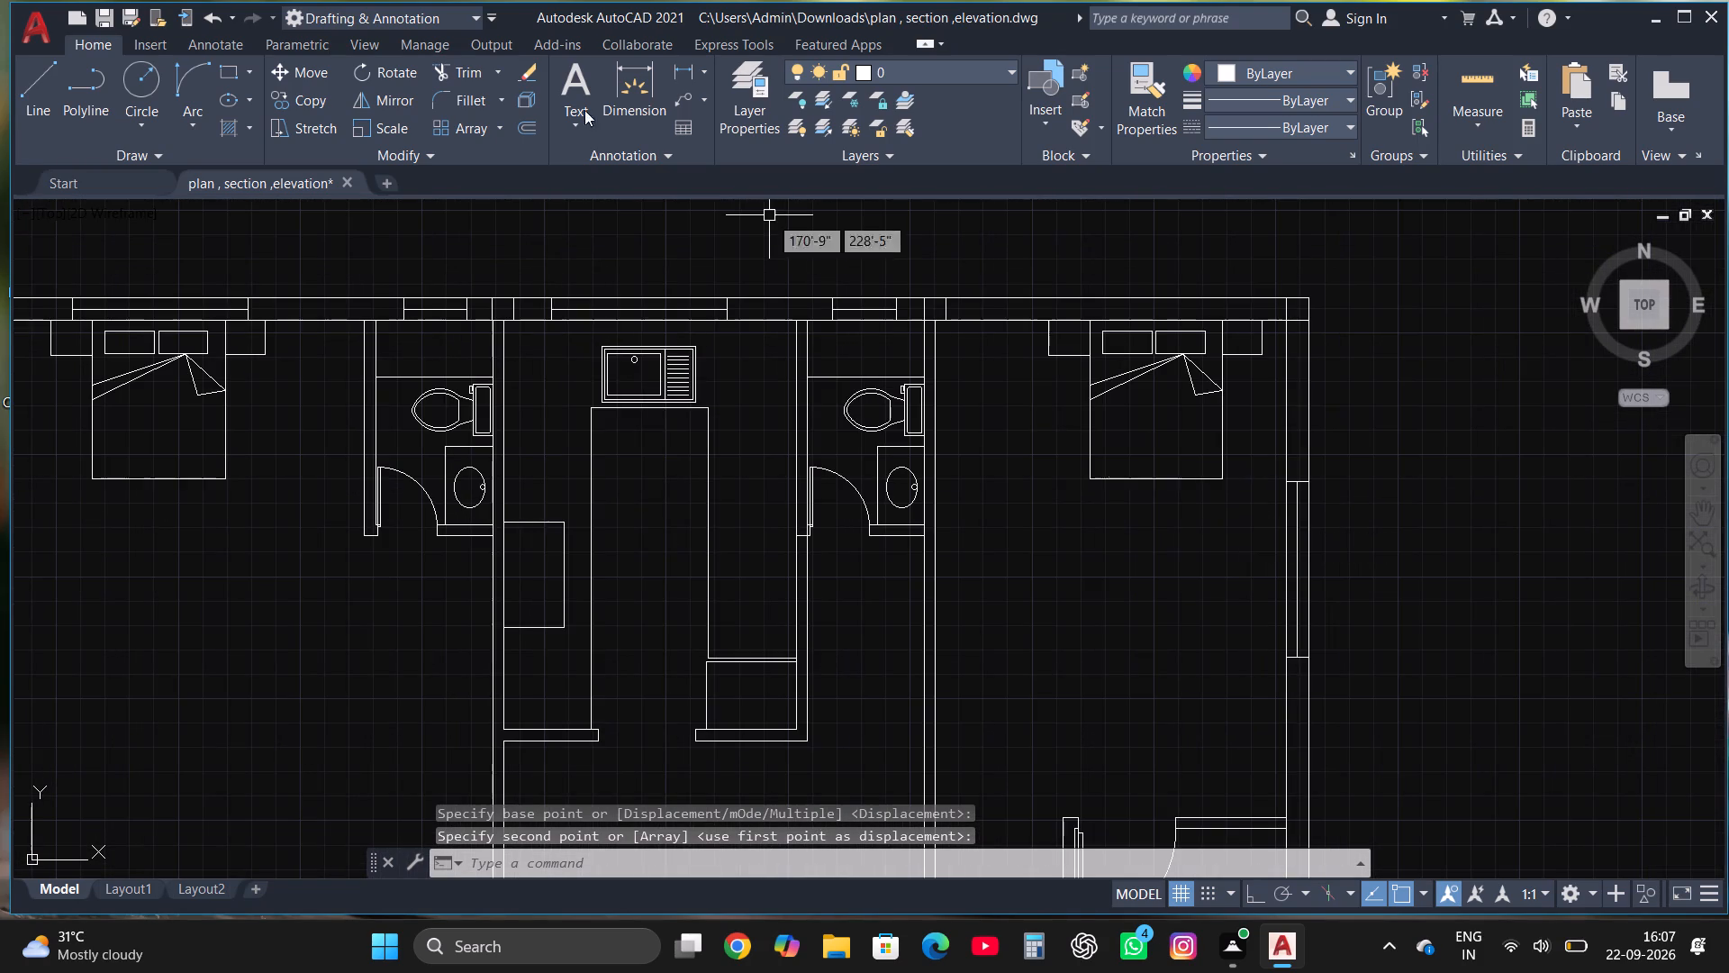
pyautogui.click(226, 73)
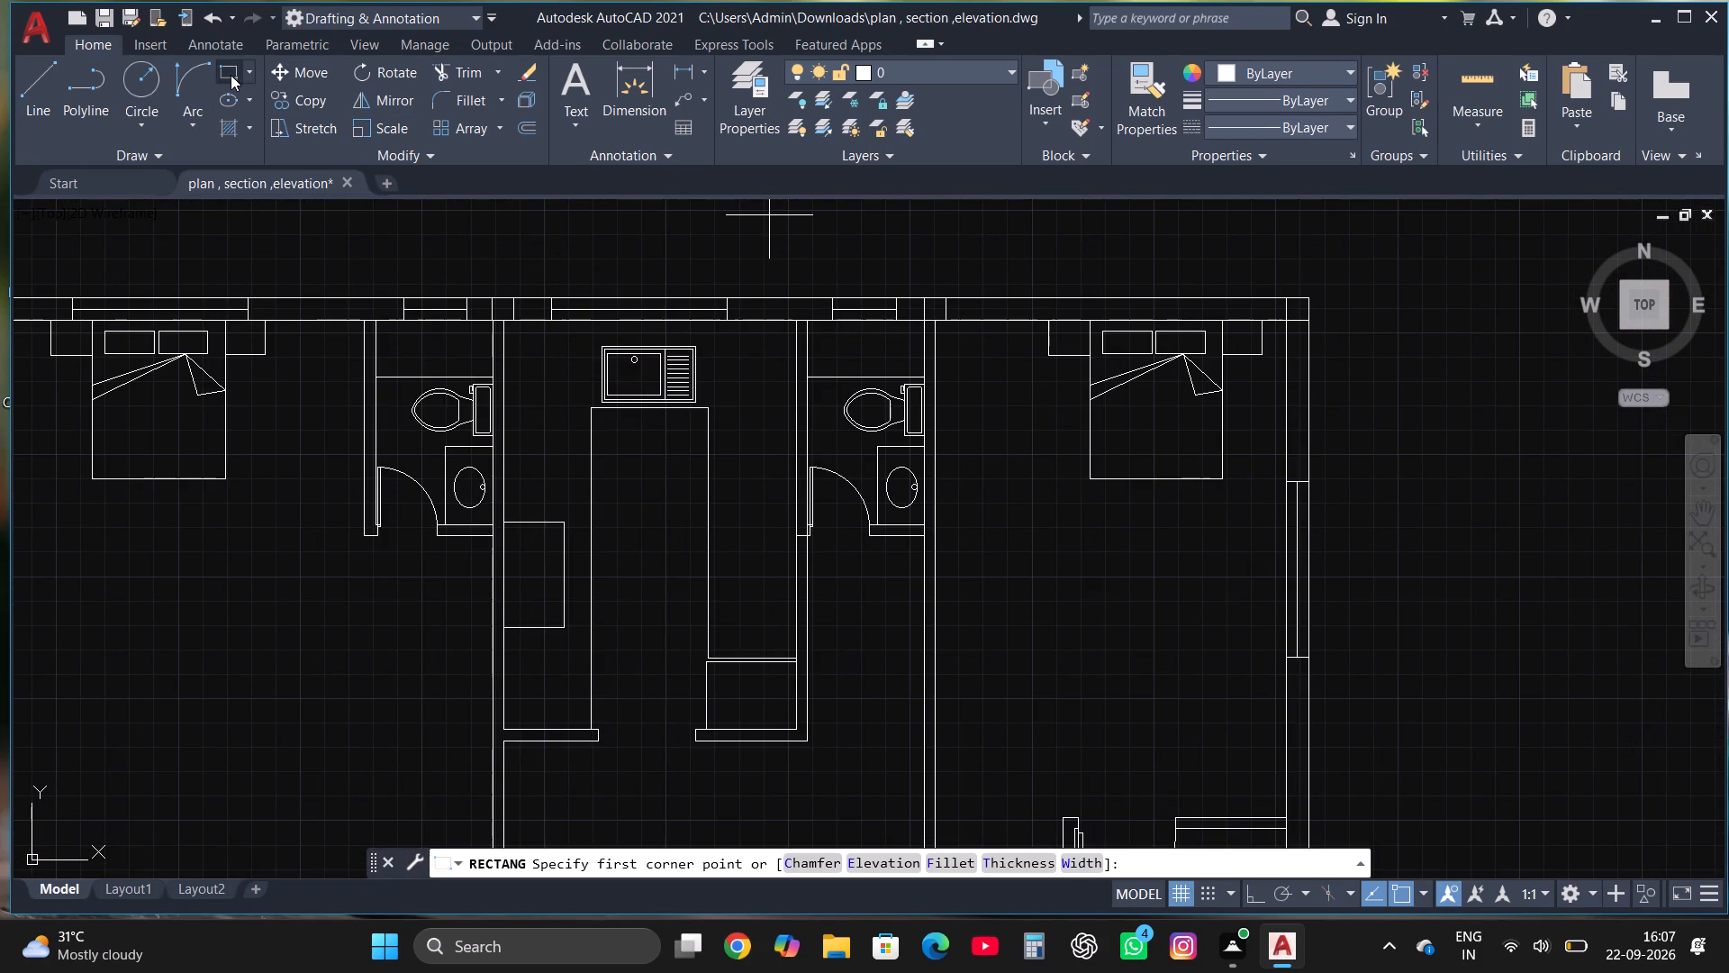
pyautogui.click(933, 544)
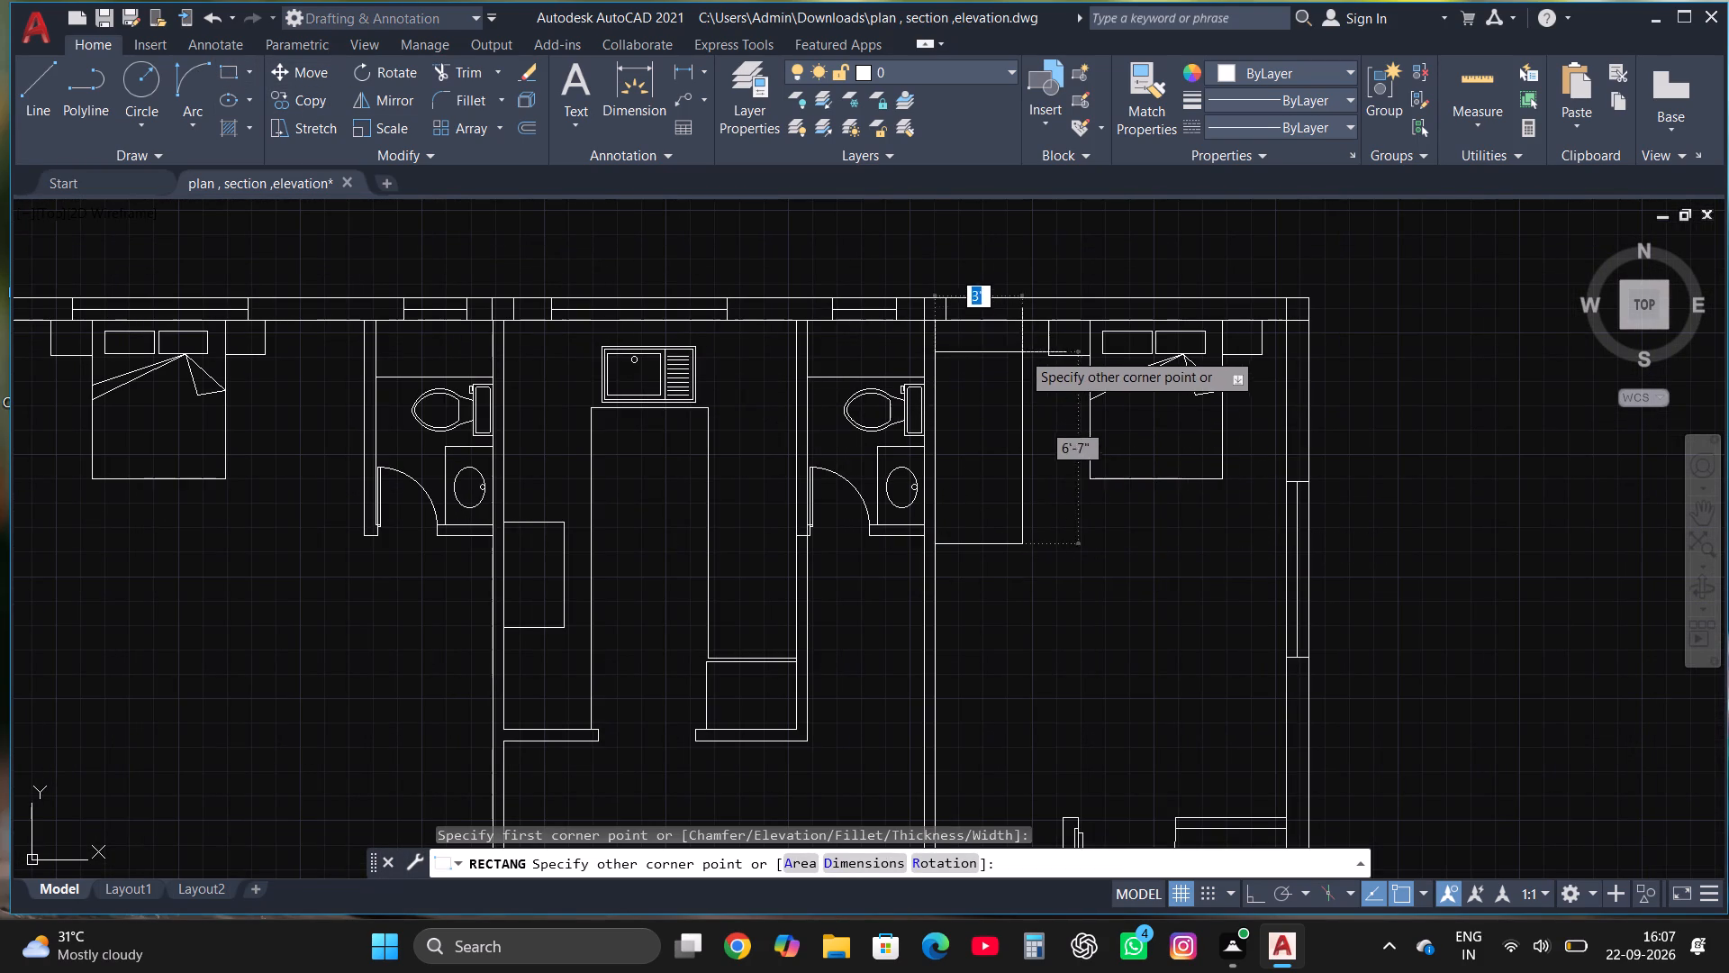
pyautogui.click(995, 327)
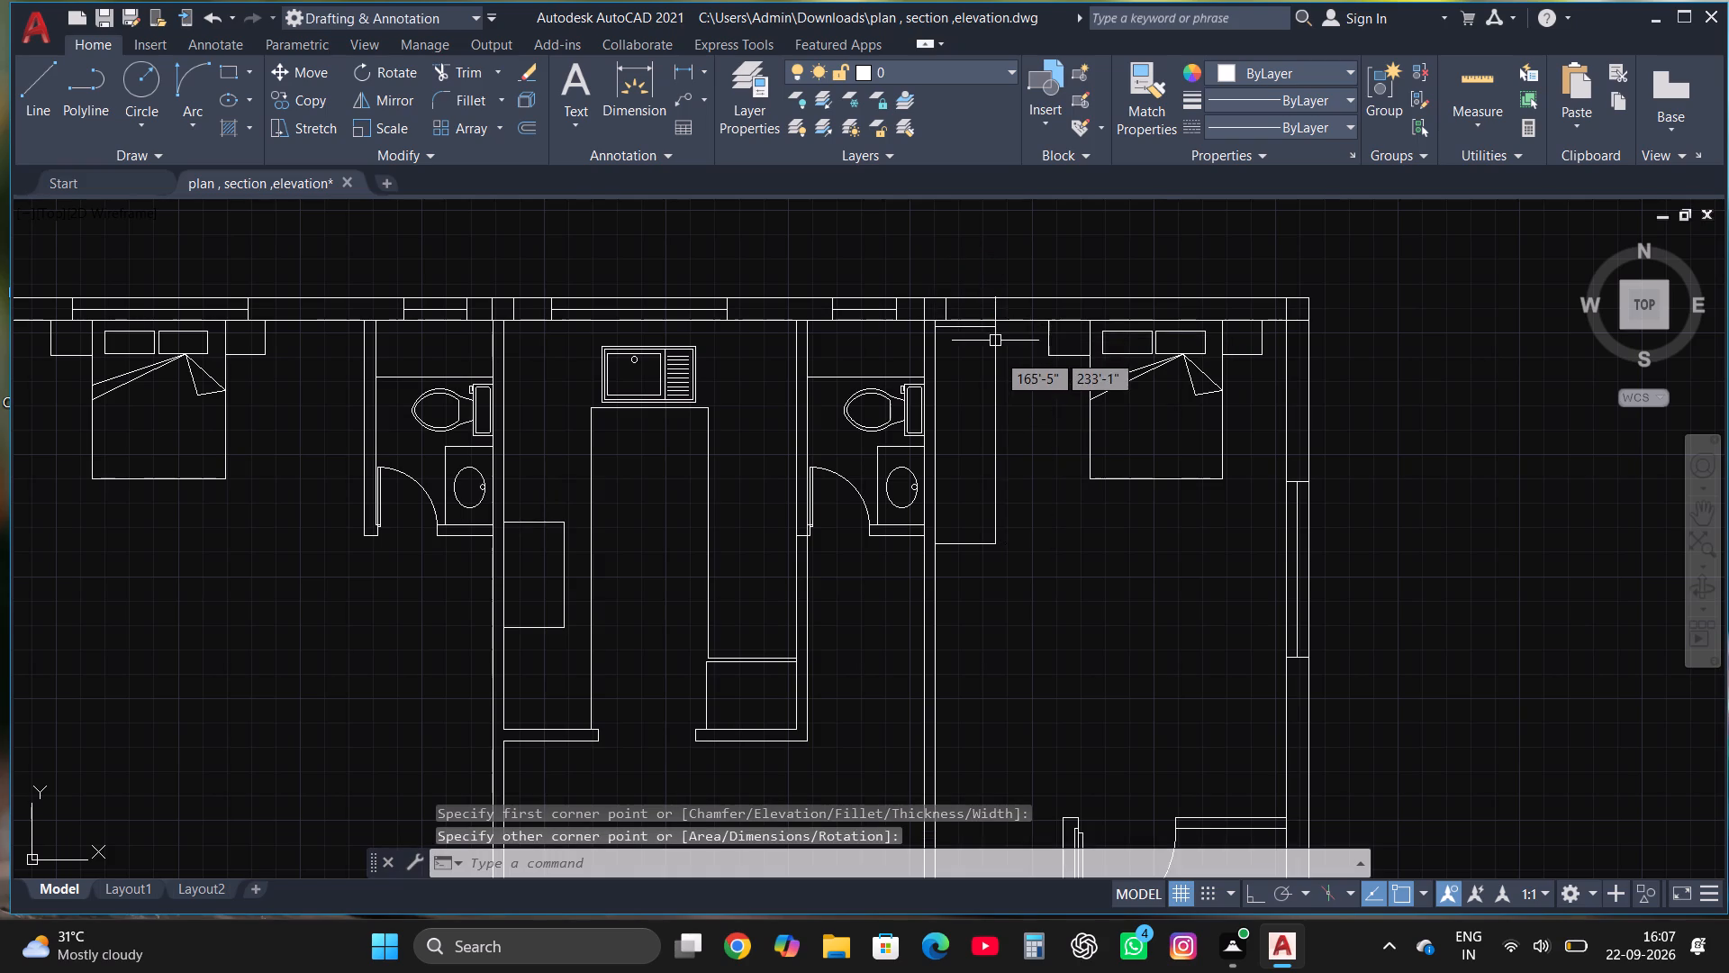
# Draw a vertical line about 5'-11" long down the middle of the new wardrobe rectangle as its hanging rail.
pyautogui.scroll(1, 994, 372)
pyautogui.click(50, 76)
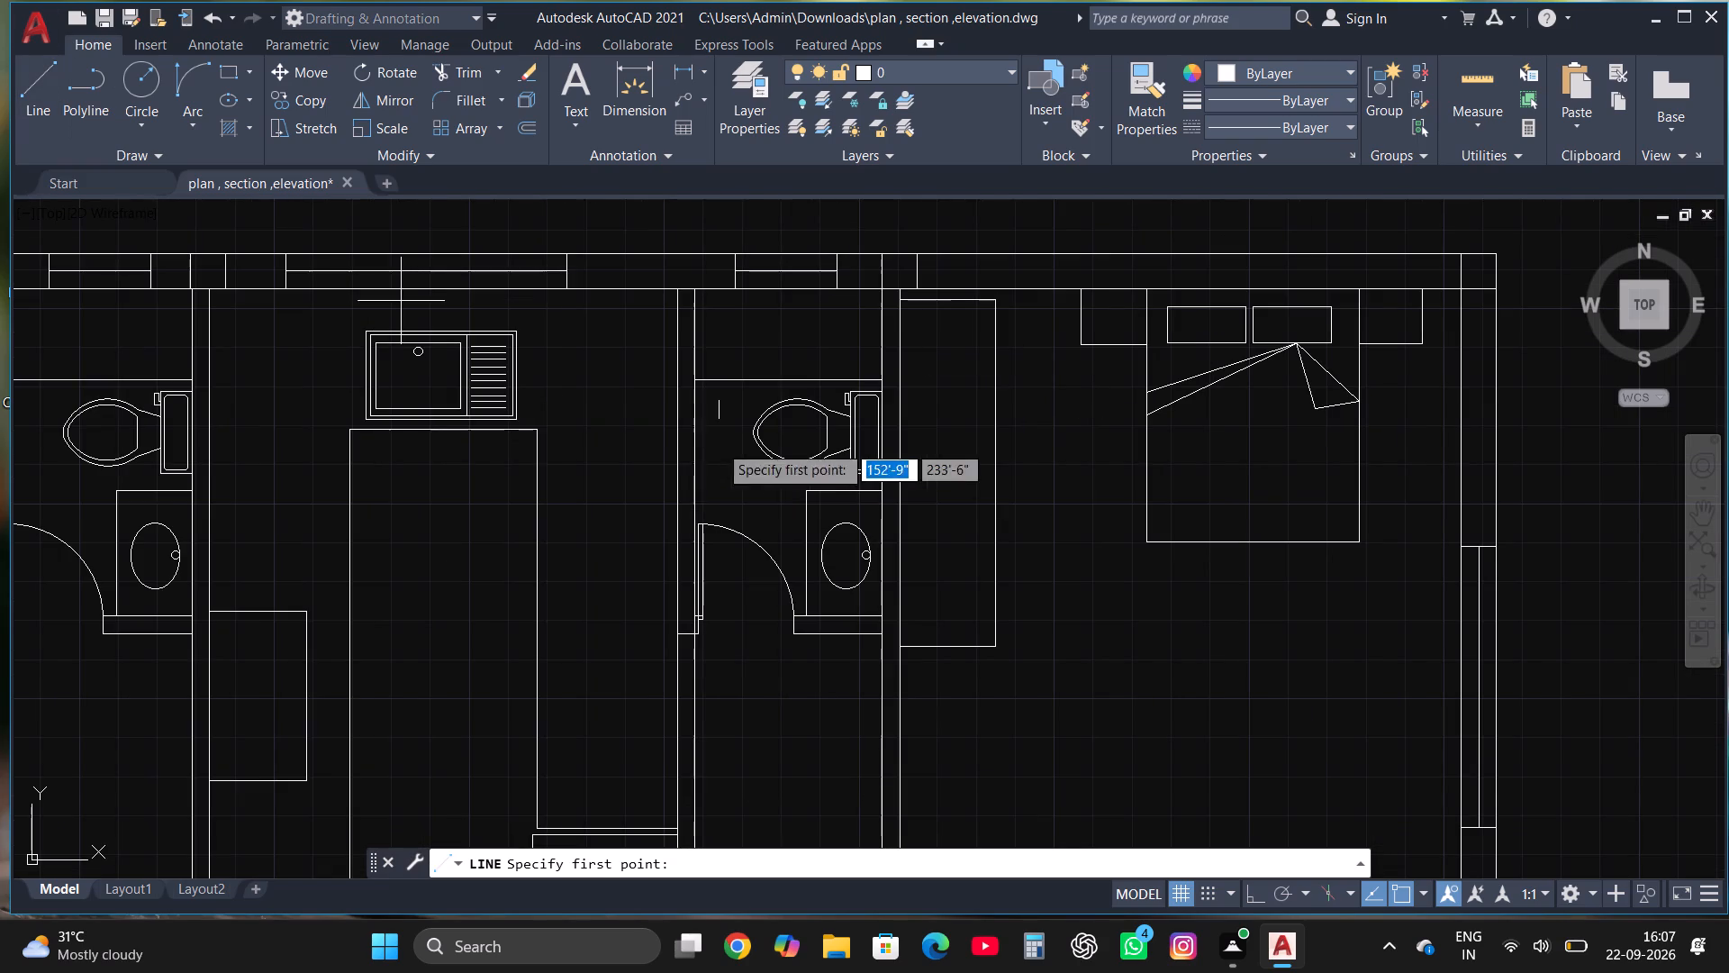
pyautogui.click(946, 605)
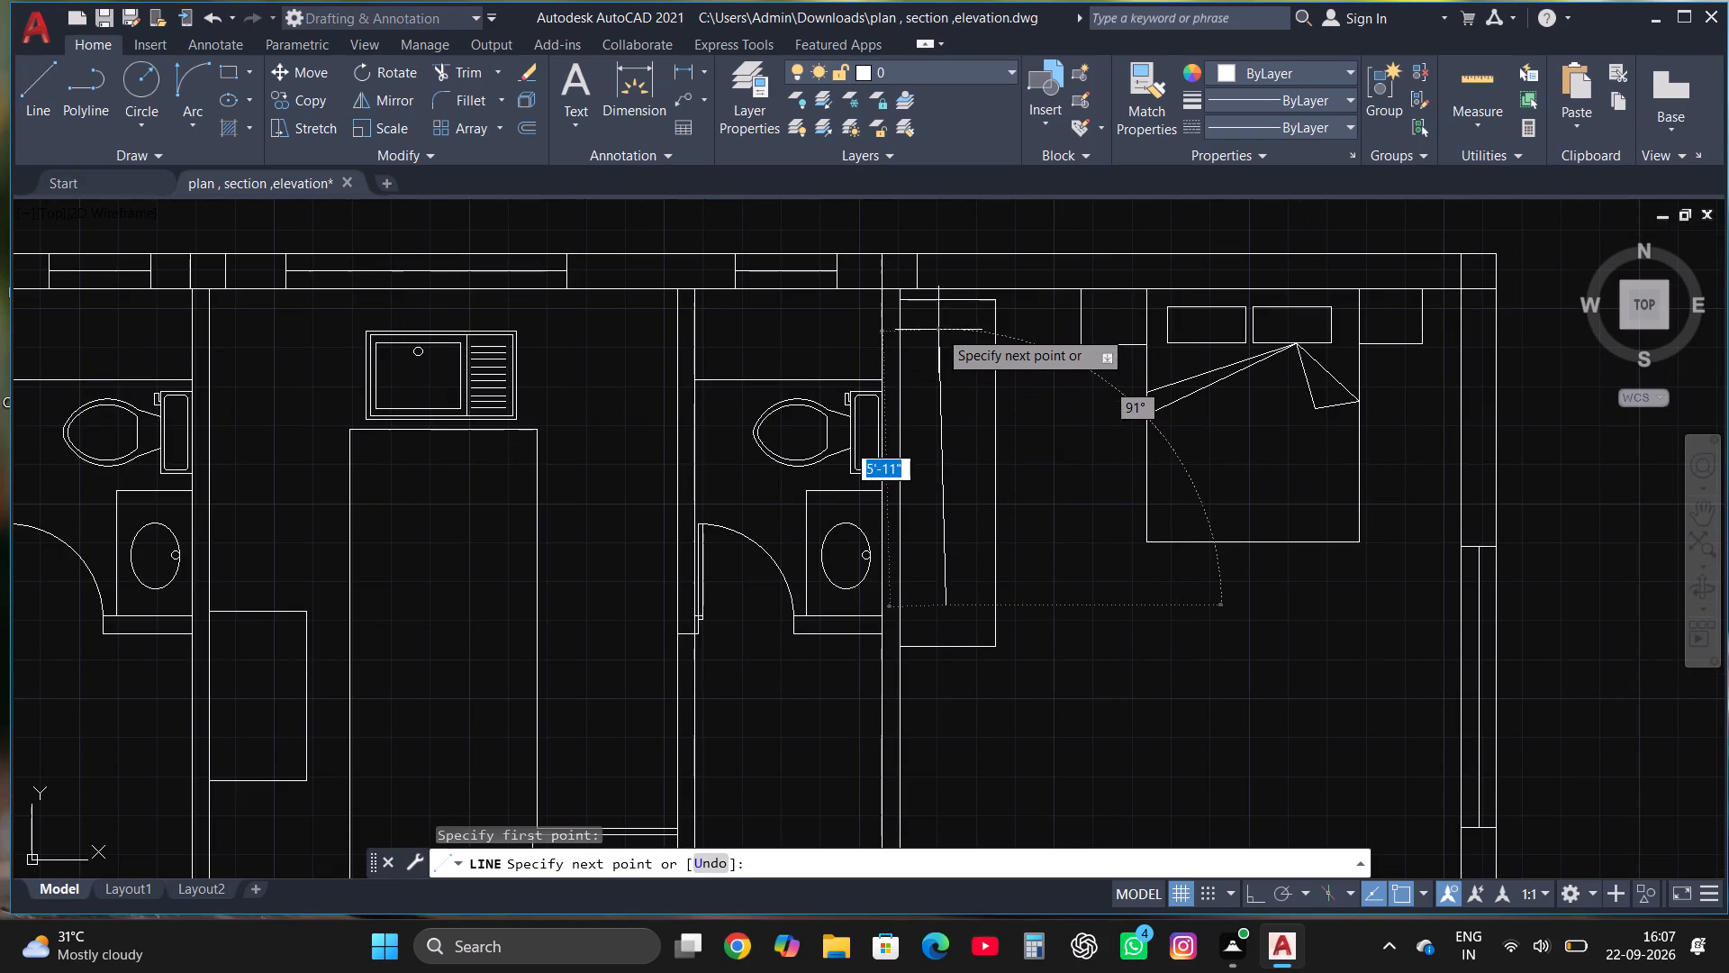
pyautogui.press('F8')
pyautogui.click(943, 327)
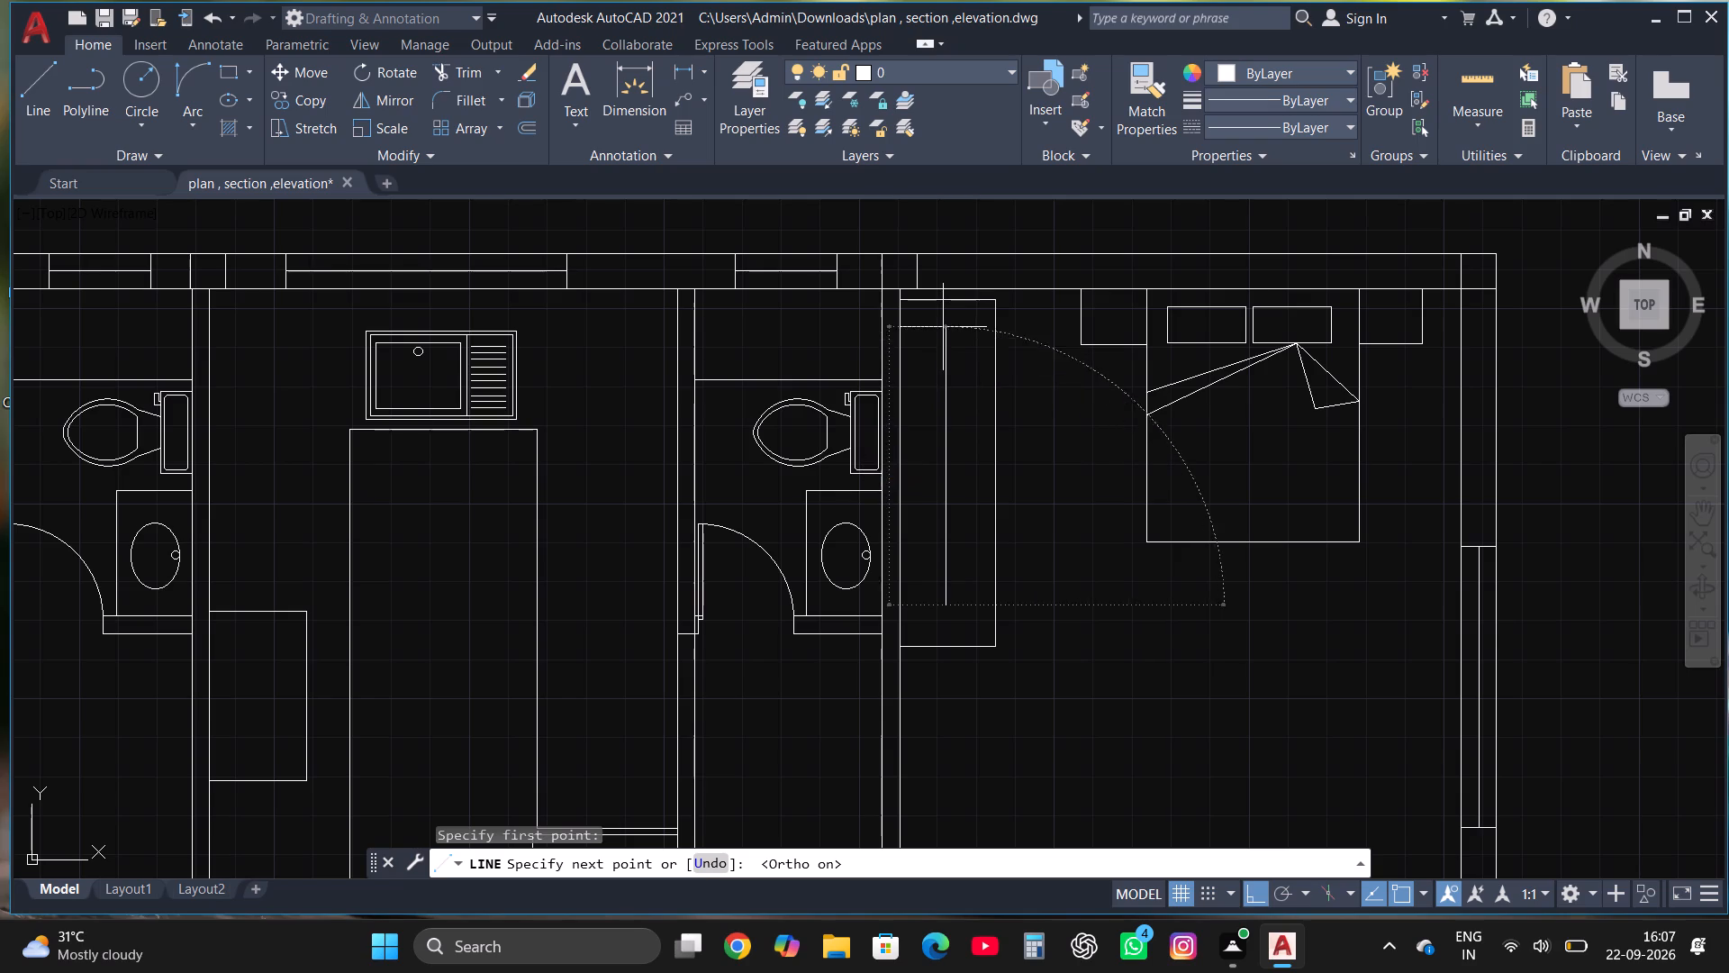
# Draw a horizontal hanger line about 1'-4" long across the lower end of the new wardrobe's hanging rail.
pyautogui.press('Escape')
pyautogui.click(51, 85)
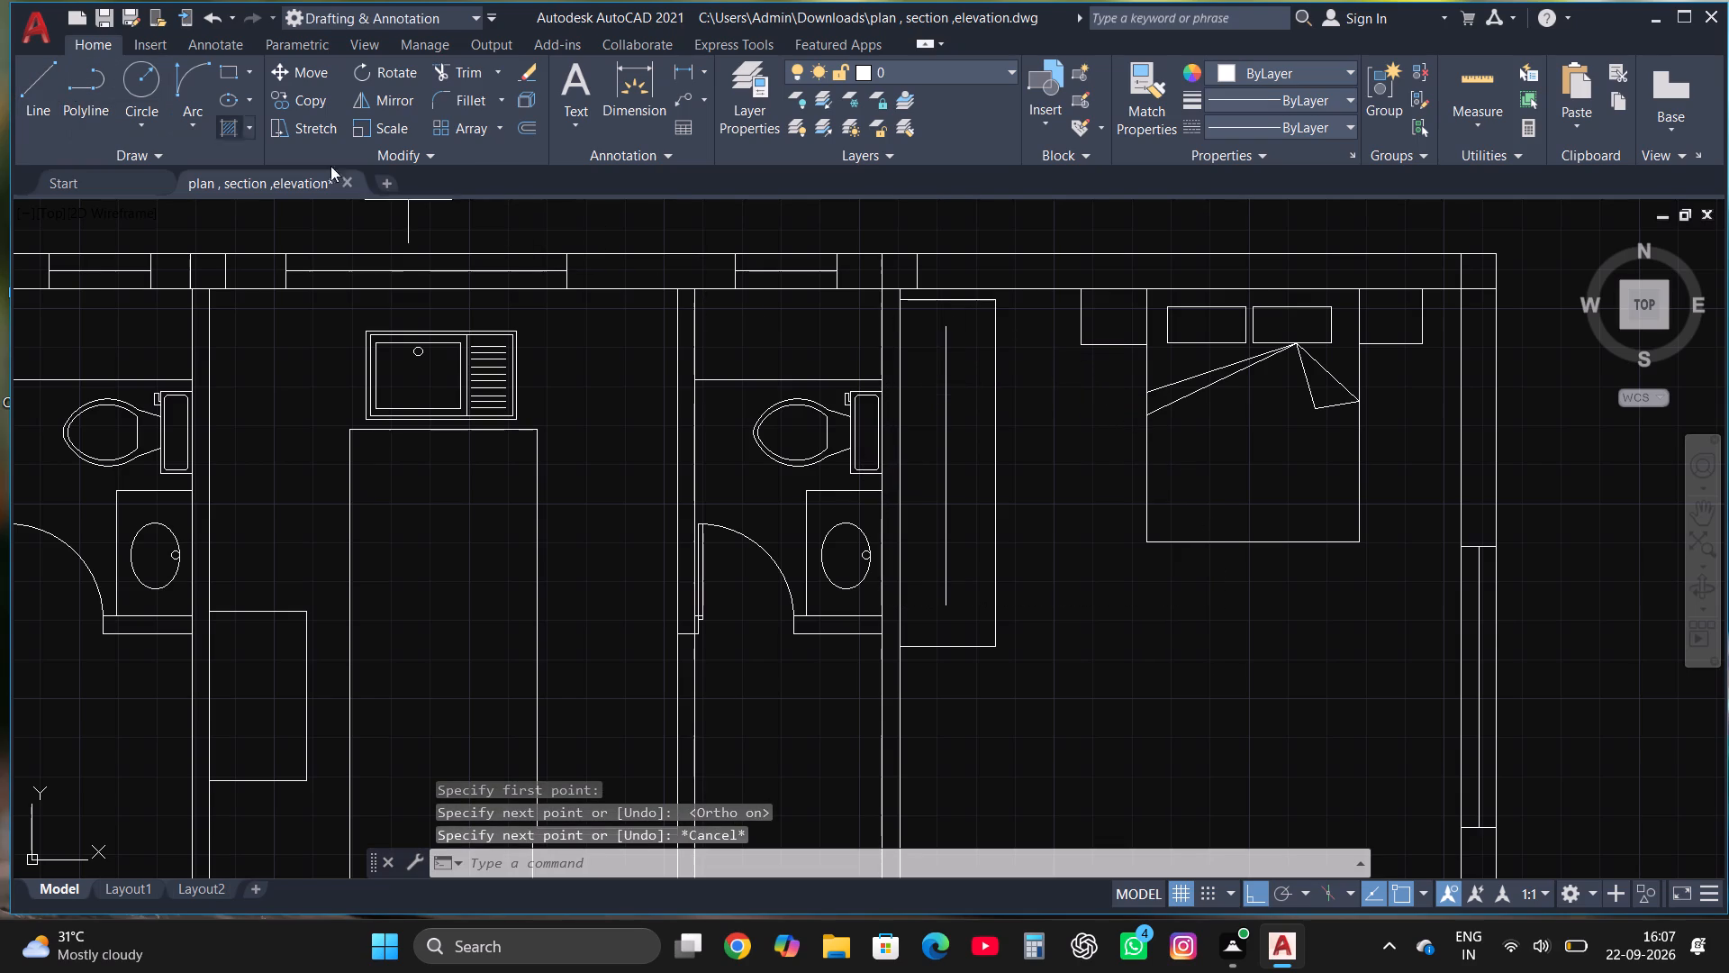
pyautogui.scroll(1, 940, 572)
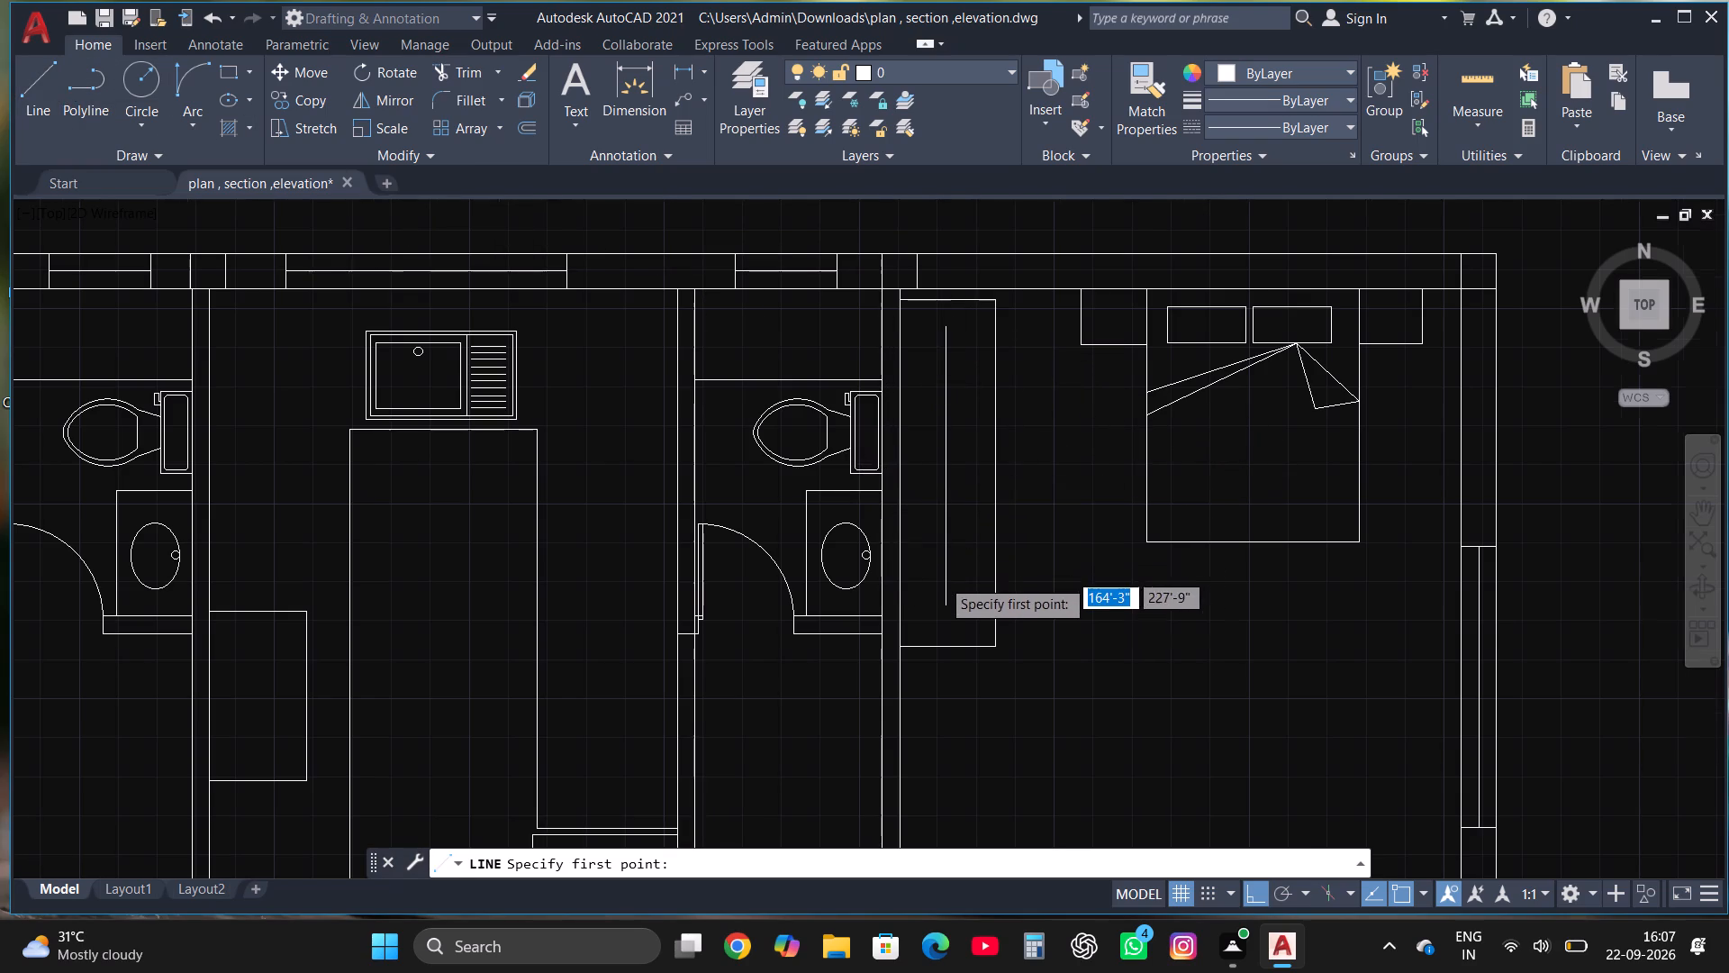
pyautogui.click(920, 608)
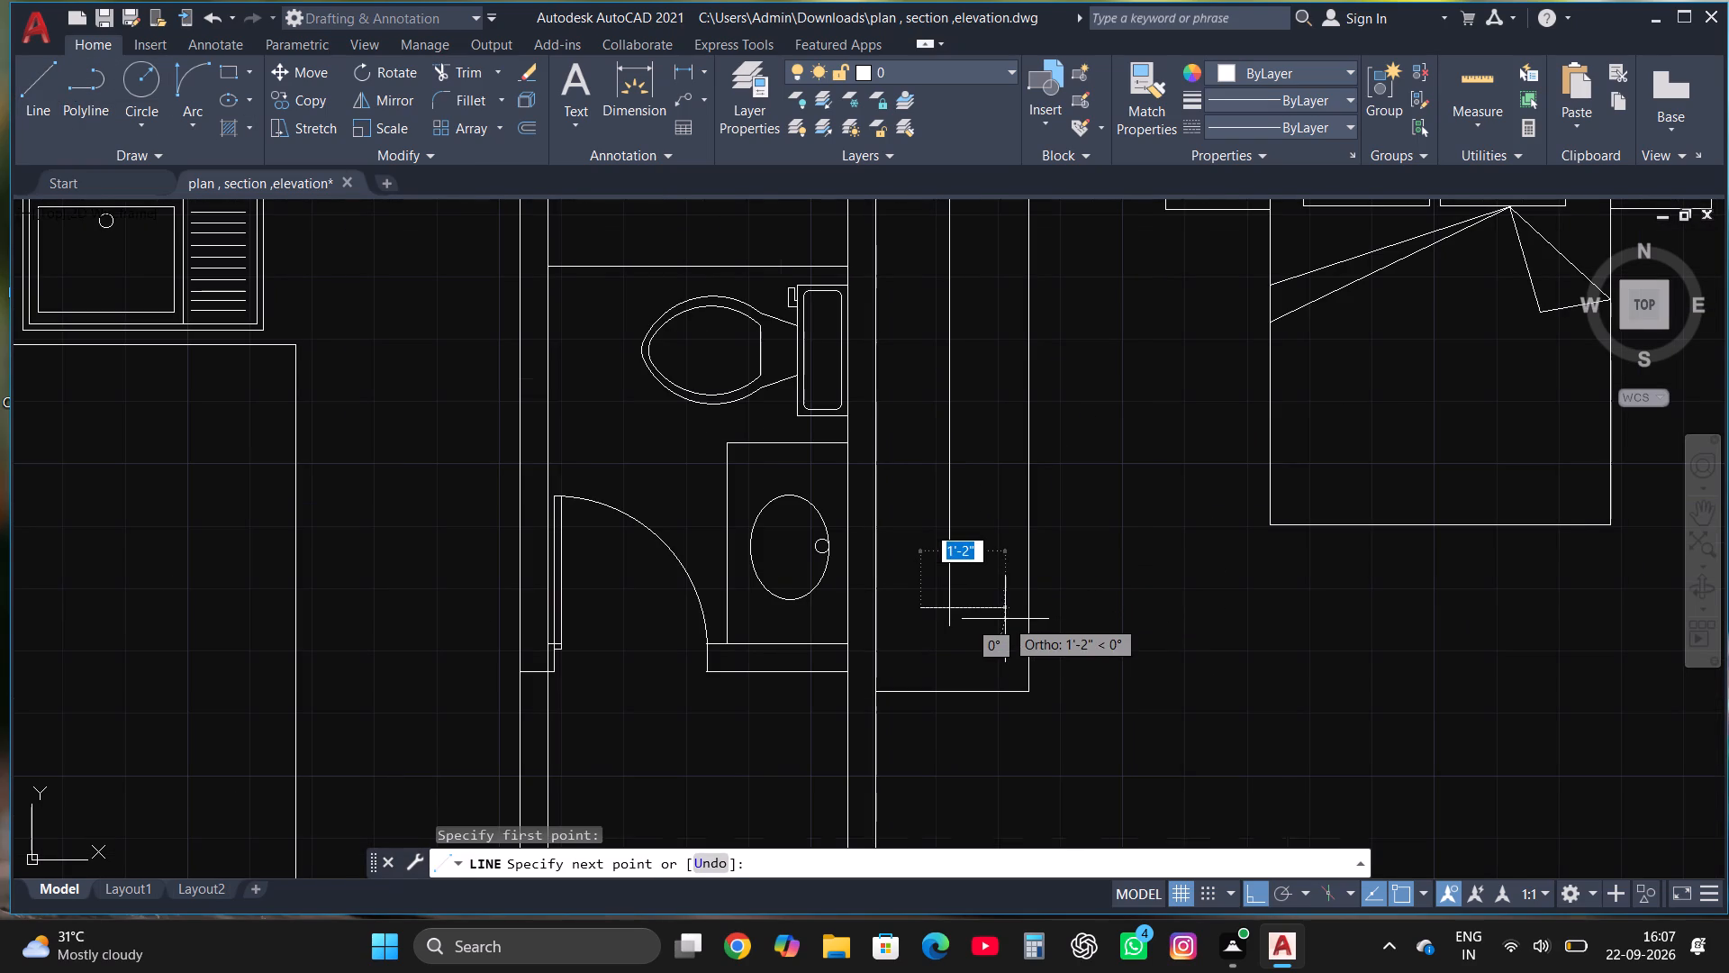
pyautogui.click(1005, 616)
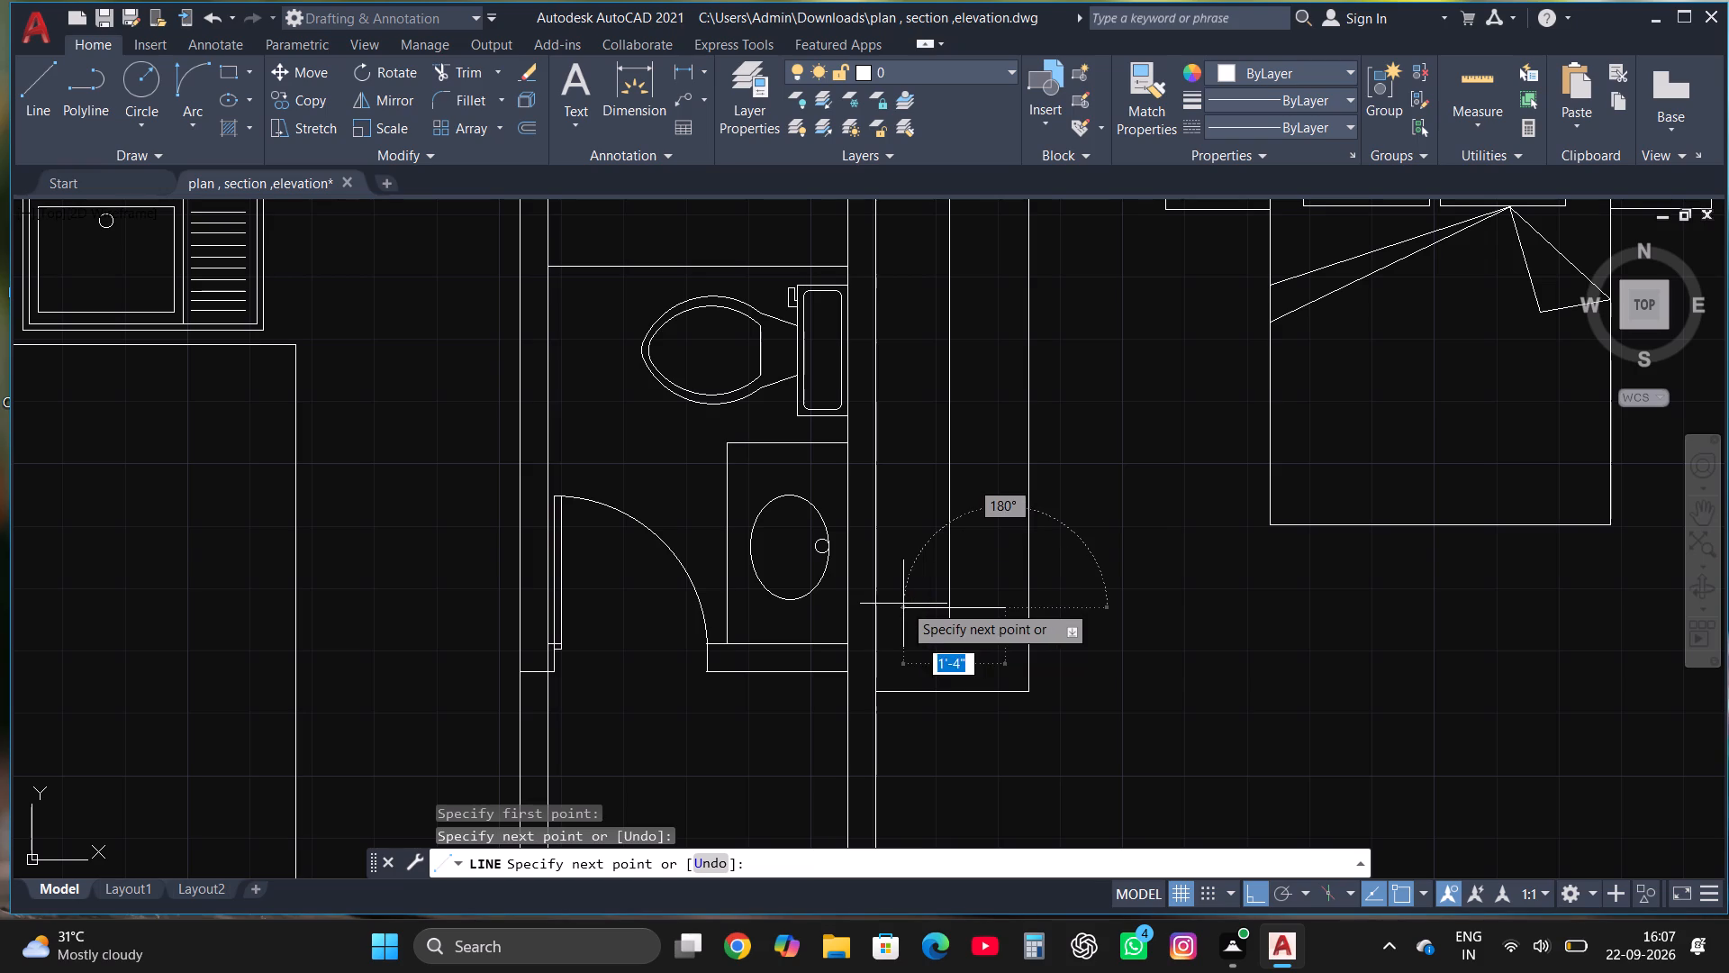
pyautogui.click(903, 604)
pyautogui.press('Escape')
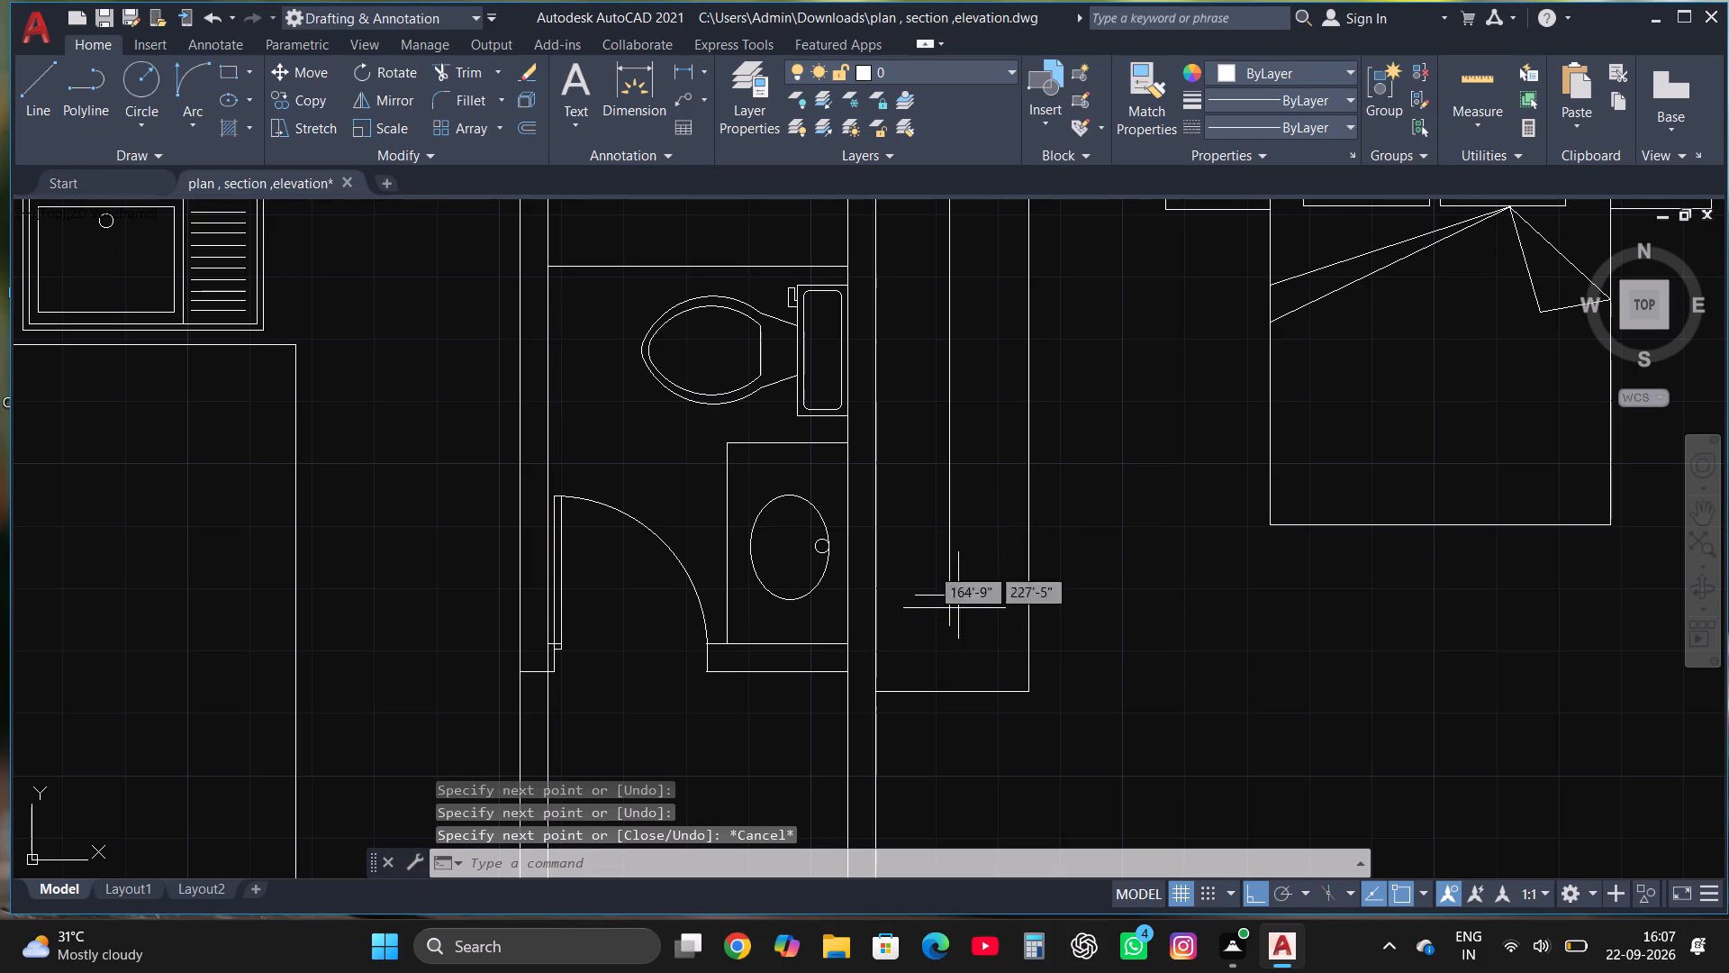
# With Ortho off, draw a slightly slanted hanger line across the rail just above the horizontal one.
pyautogui.click(42, 86)
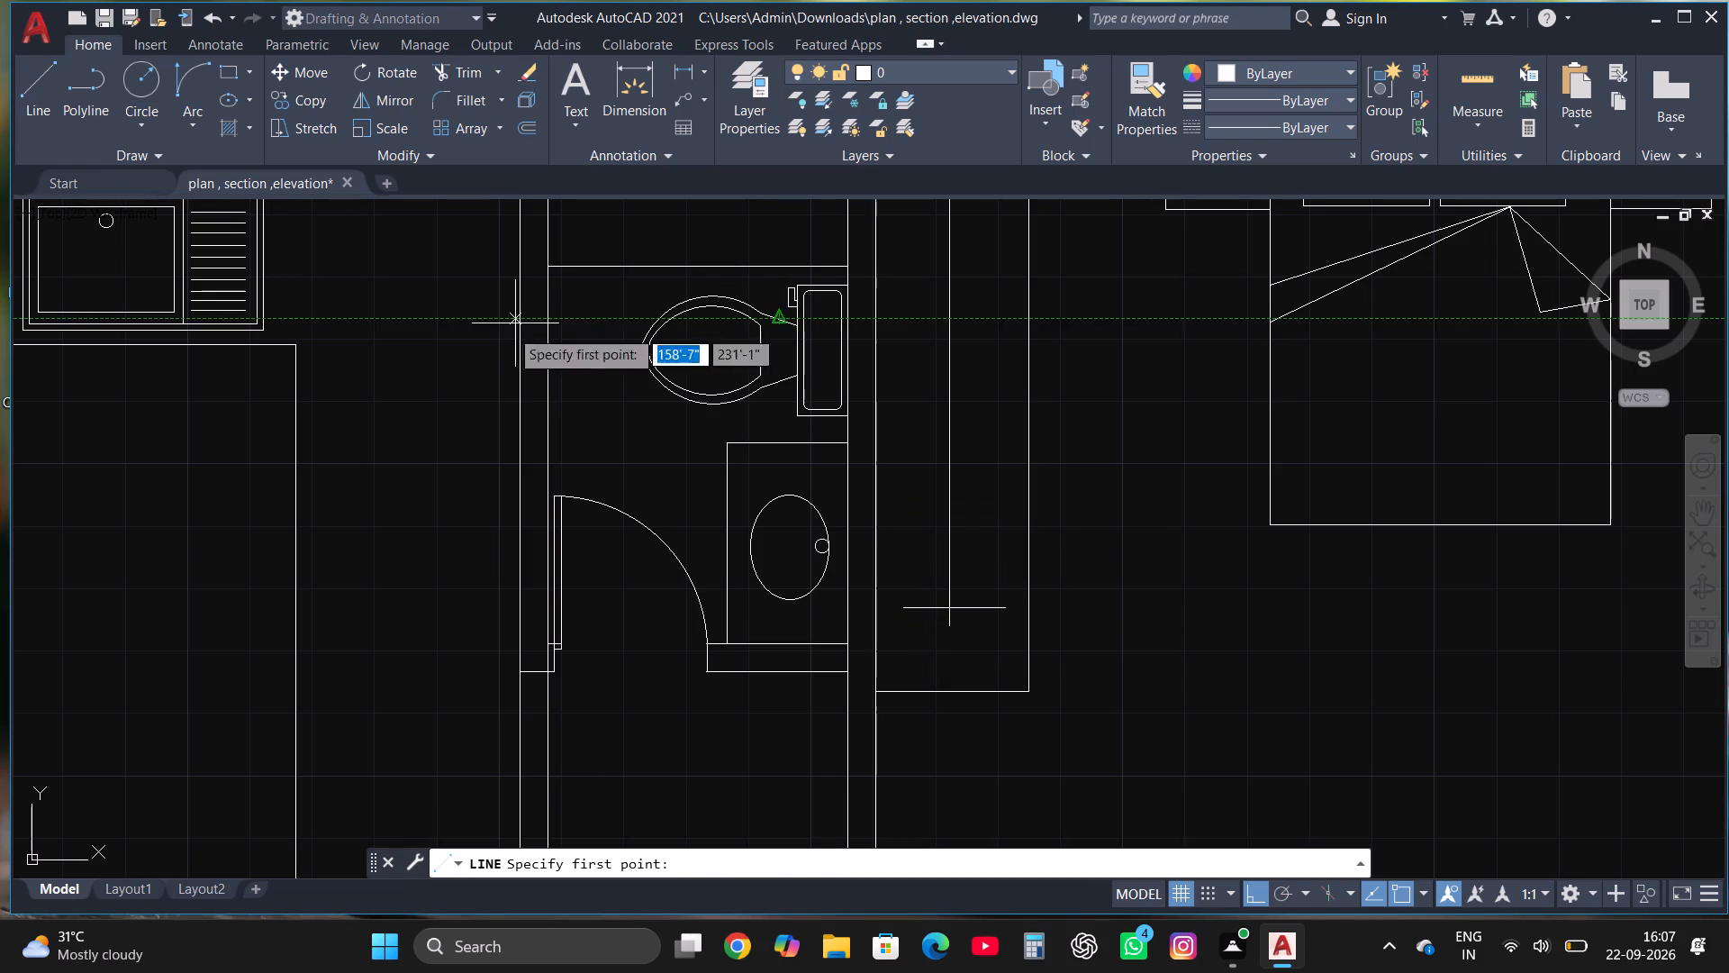
pyautogui.press('F6')
pyautogui.press('F8')
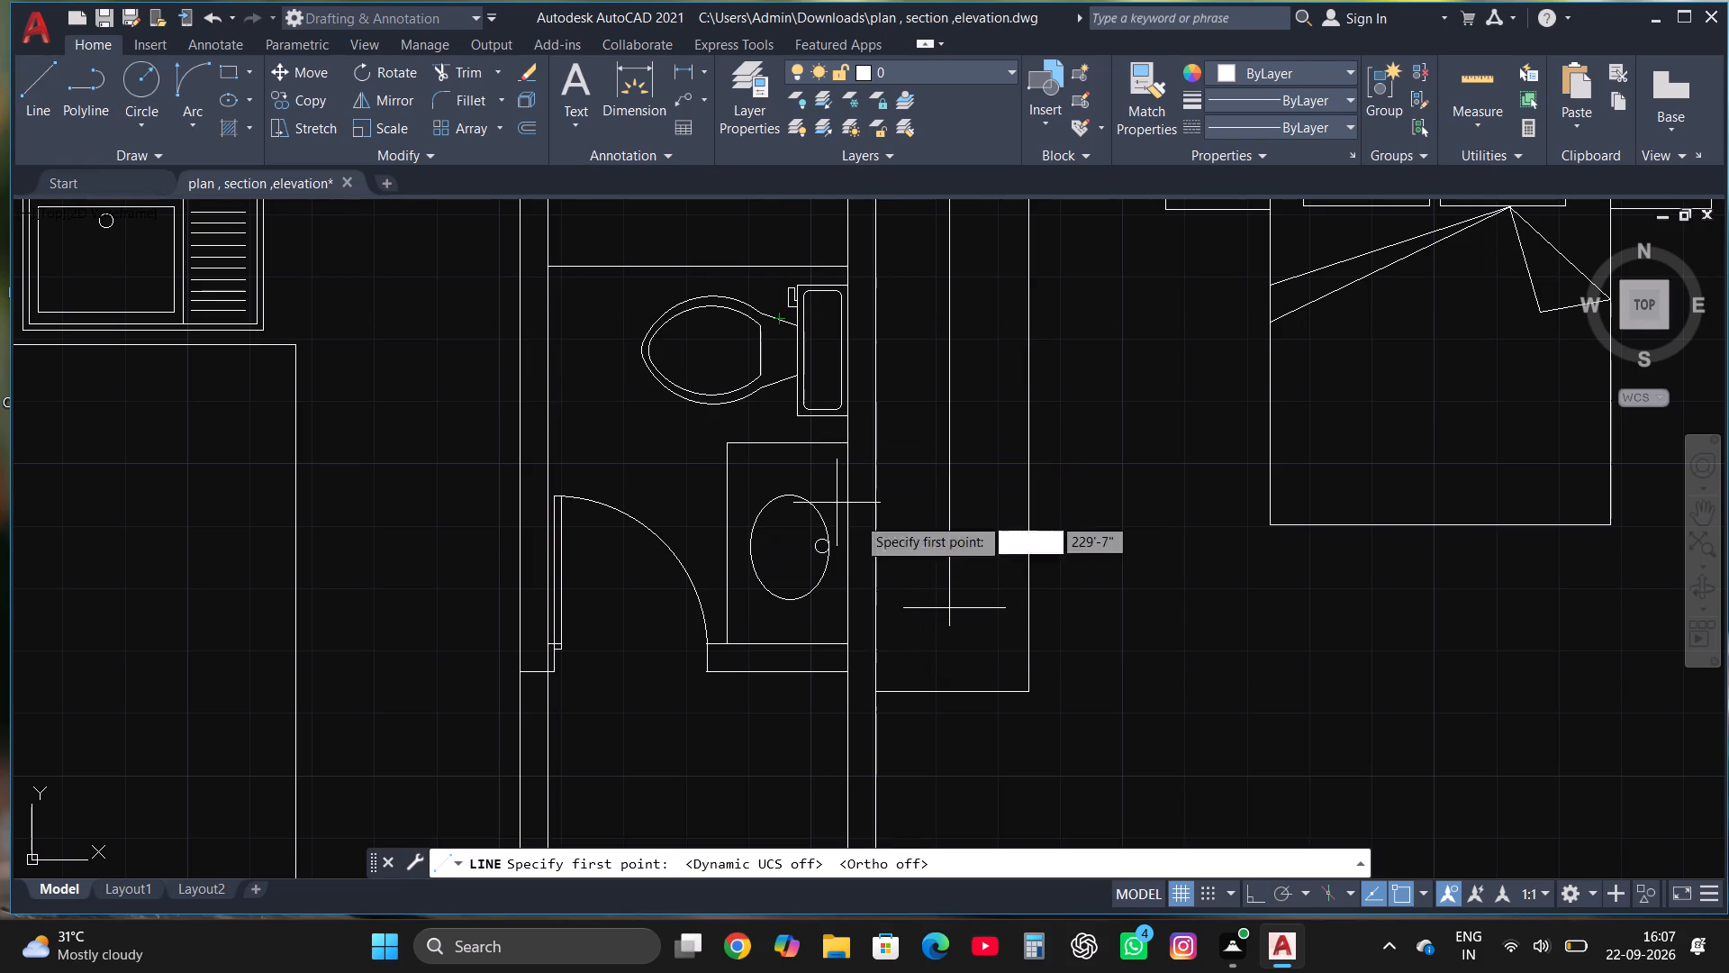
pyautogui.click(998, 590)
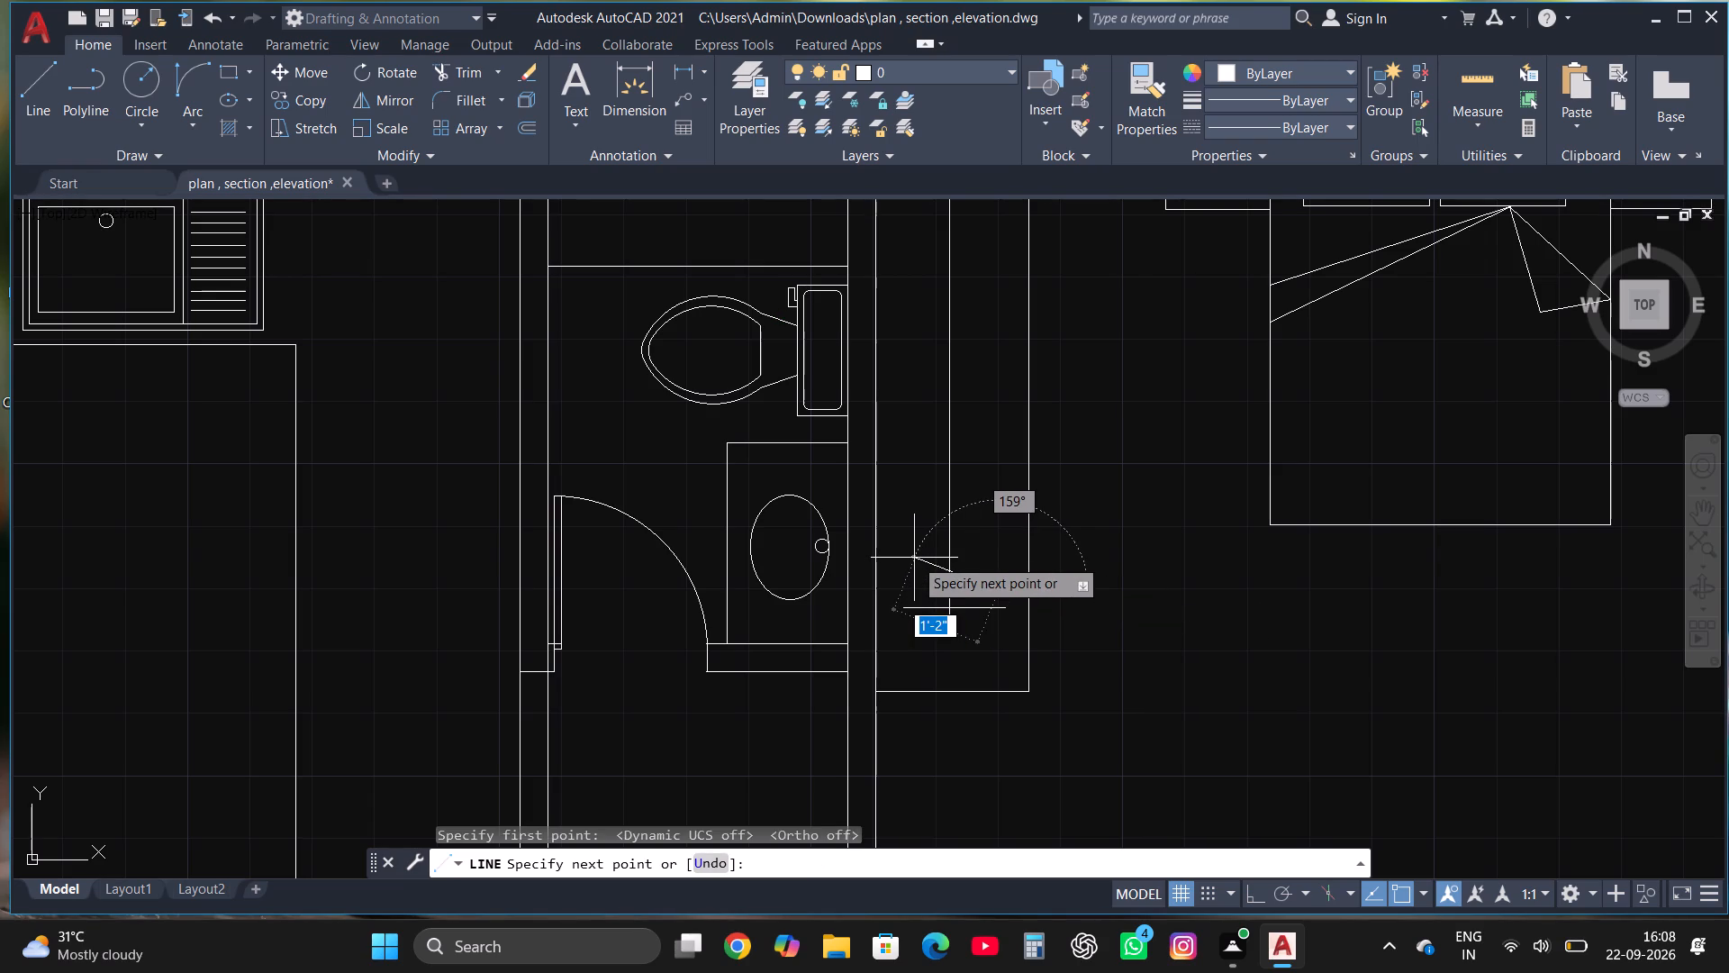
pyautogui.scroll(1, 937, 556)
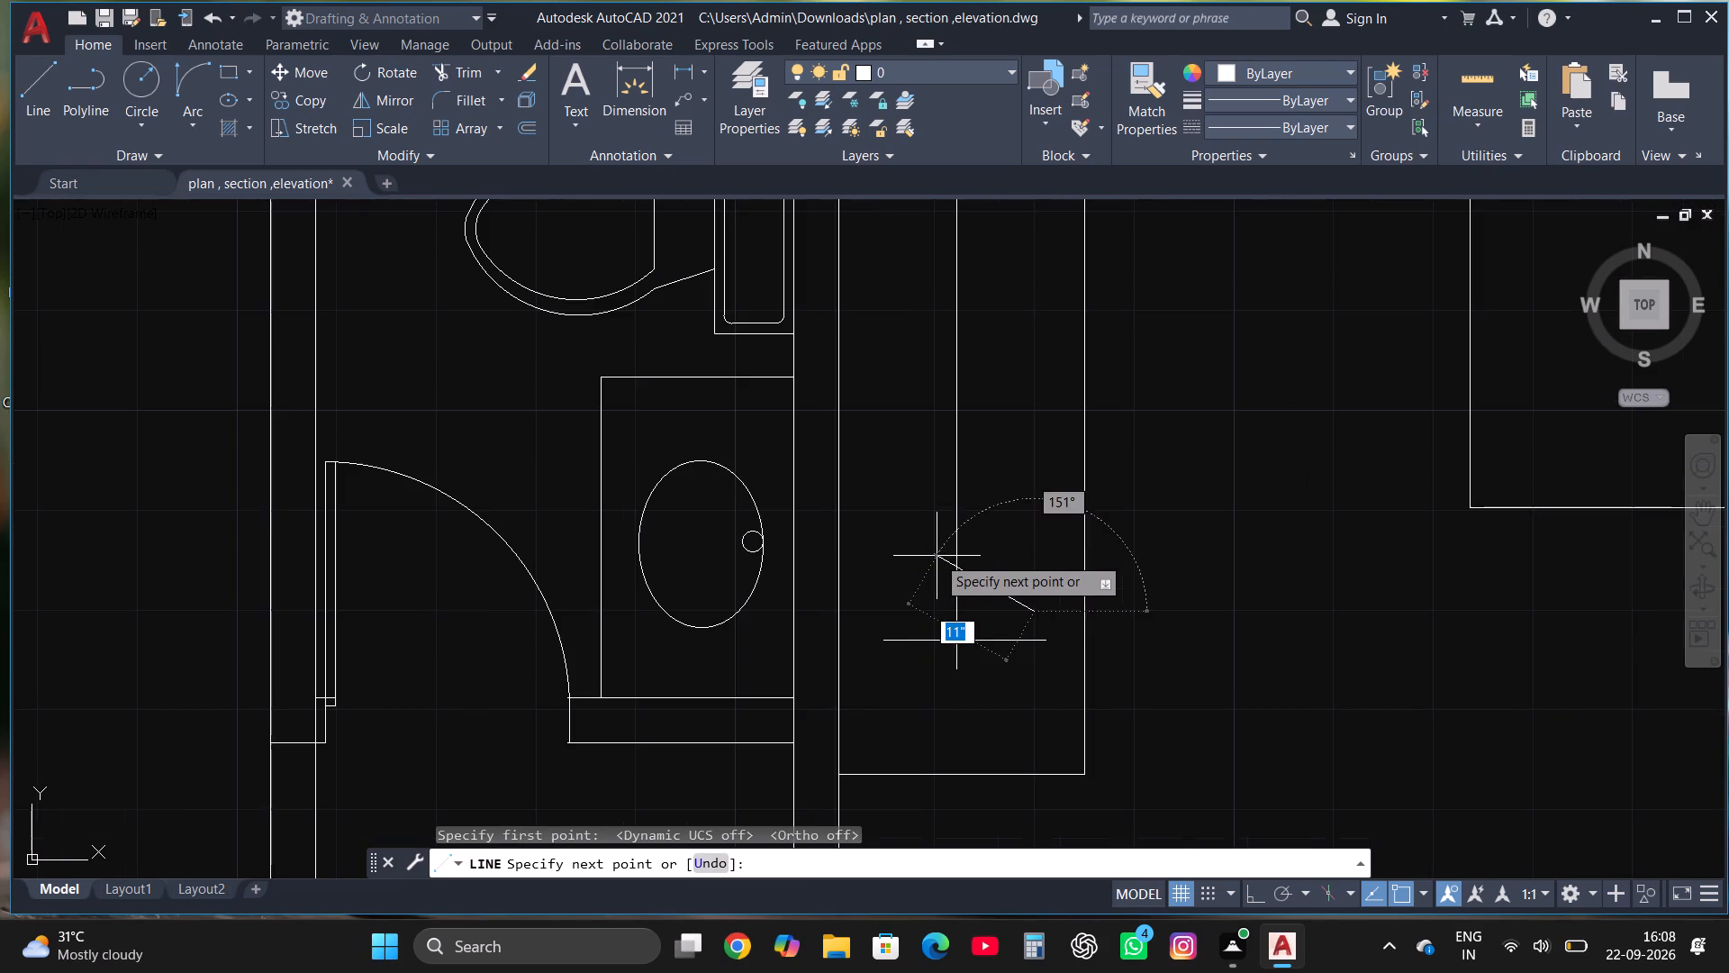
pyautogui.click(878, 587)
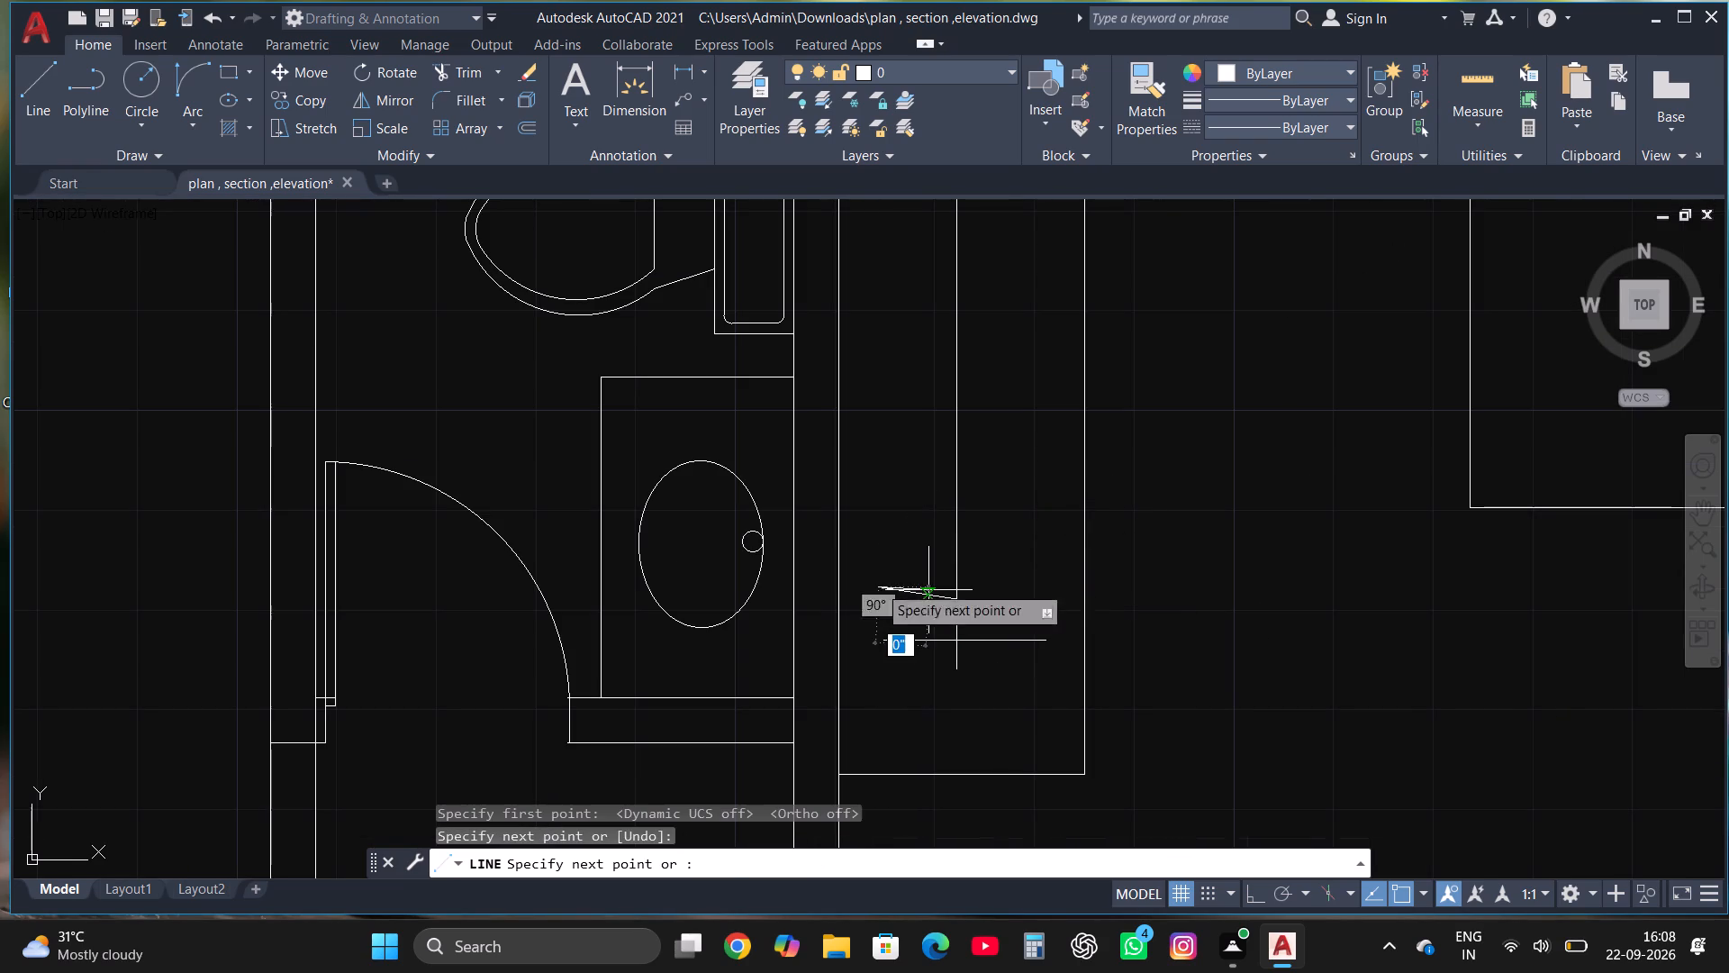
pyautogui.press('Escape')
# Make six copies of the slanted hanger line up the rail, four closely spaced above it and two near the rail's top.
pyautogui.click(938, 596)
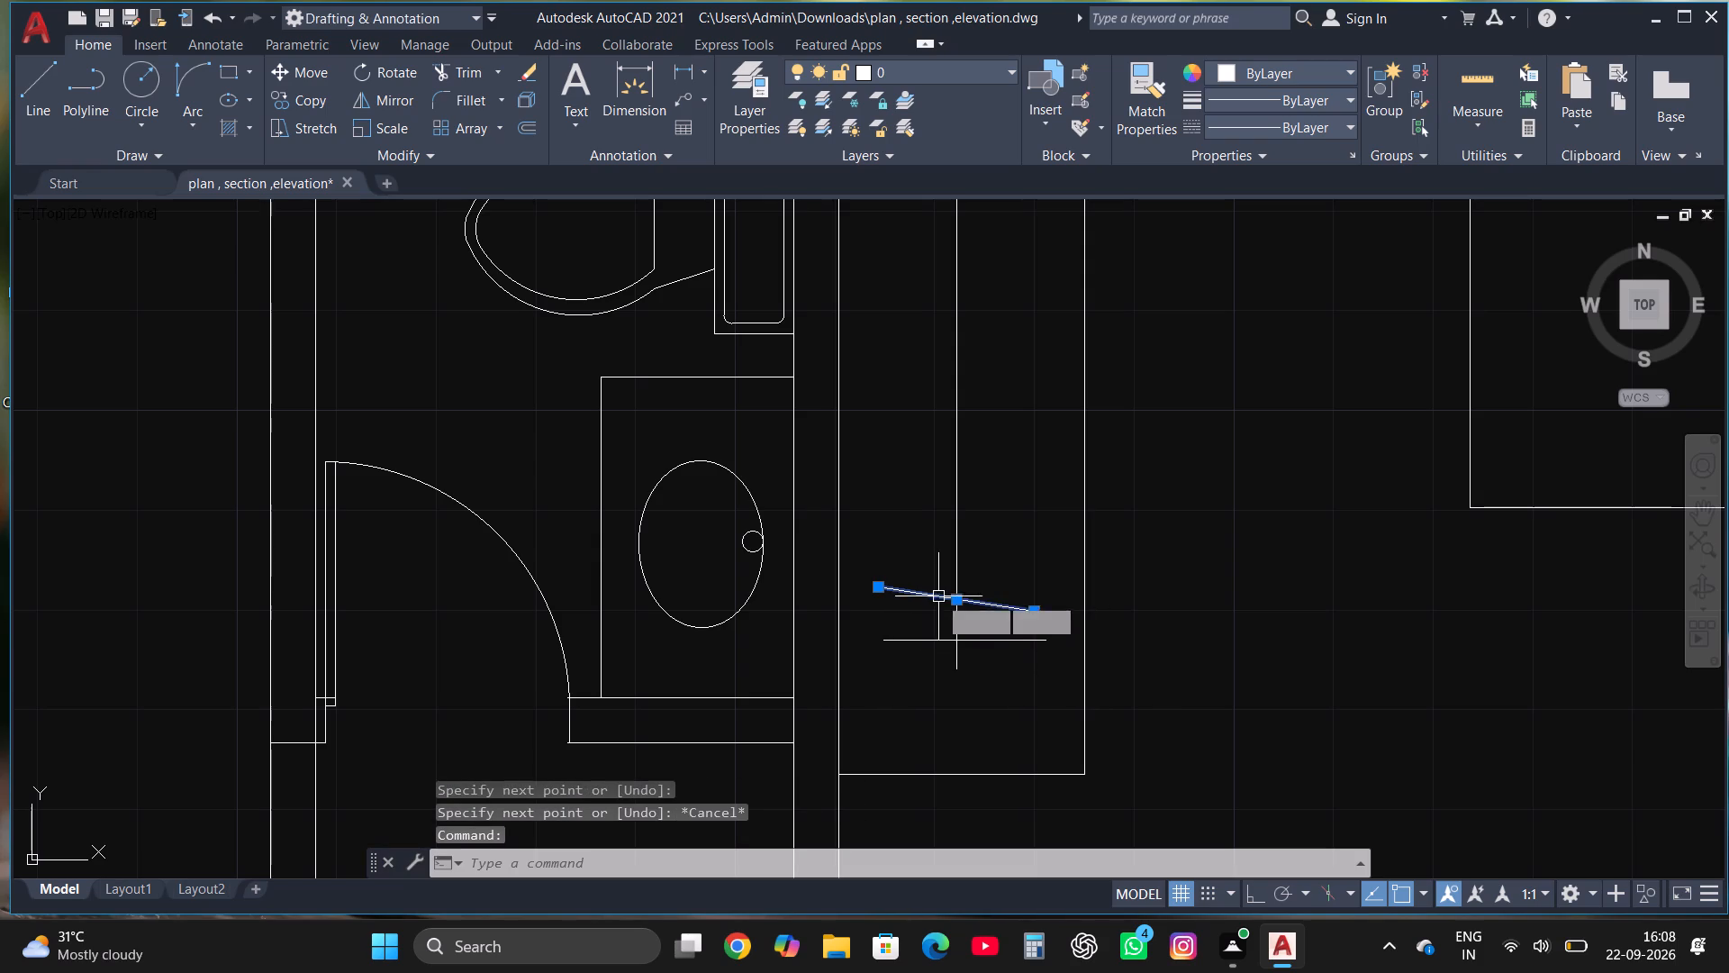
pyautogui.click(316, 102)
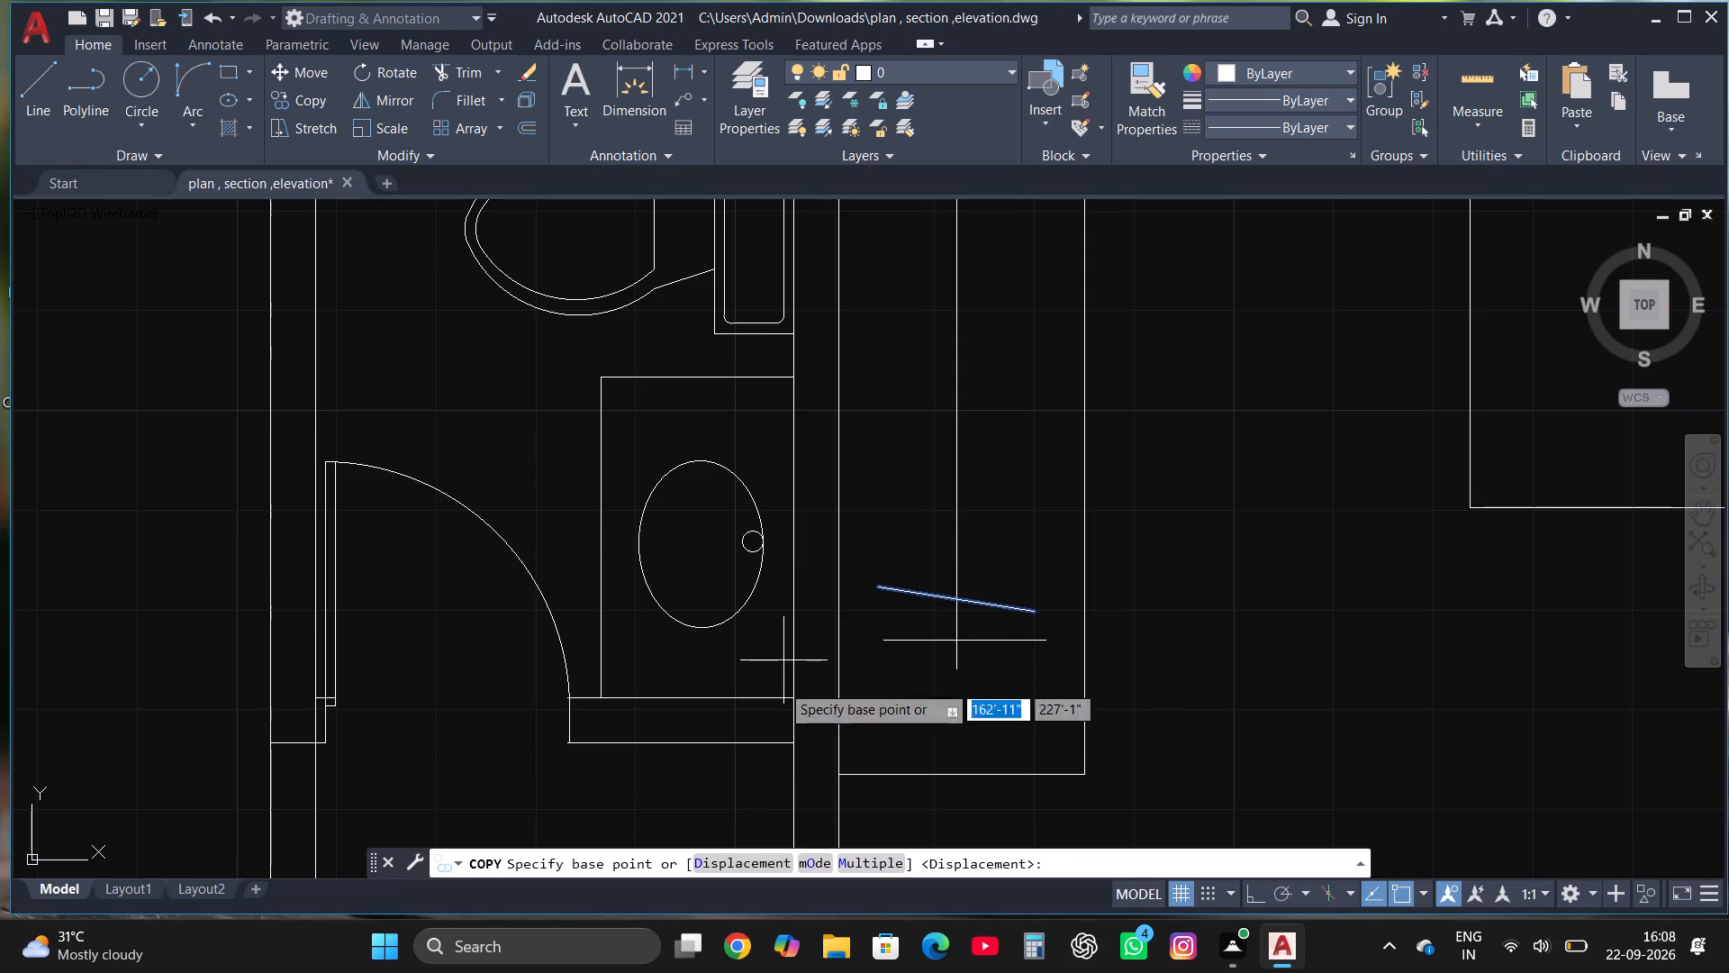
pyautogui.click(871, 857)
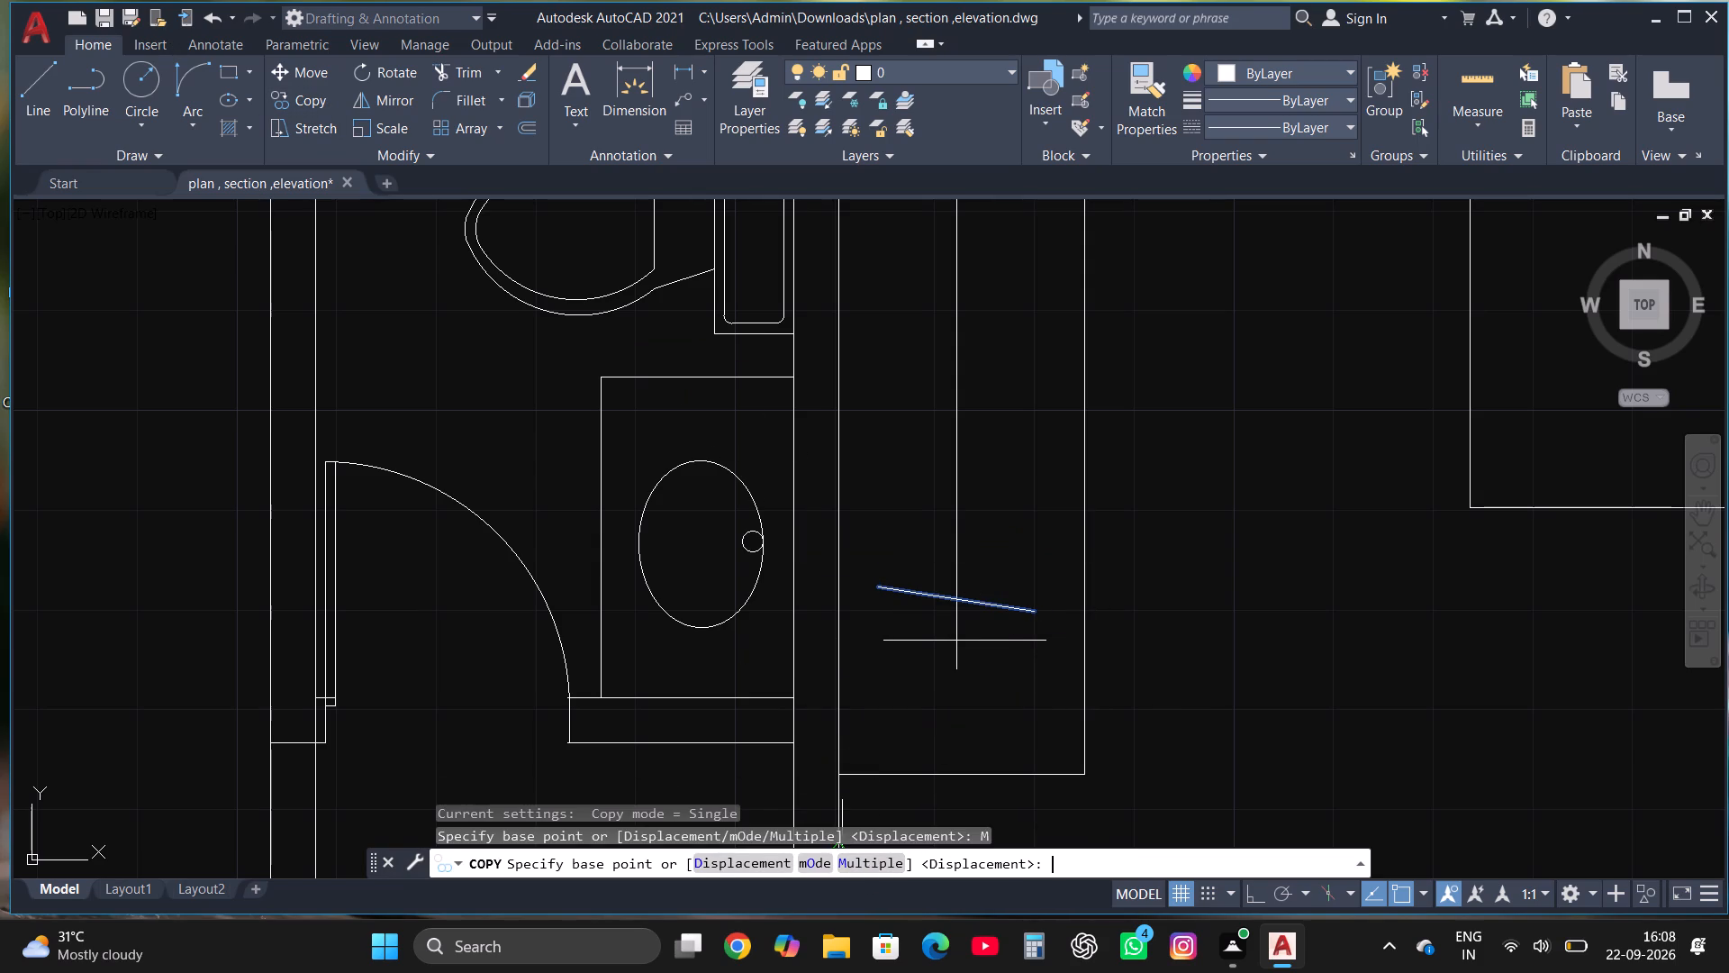
pyautogui.click(948, 581)
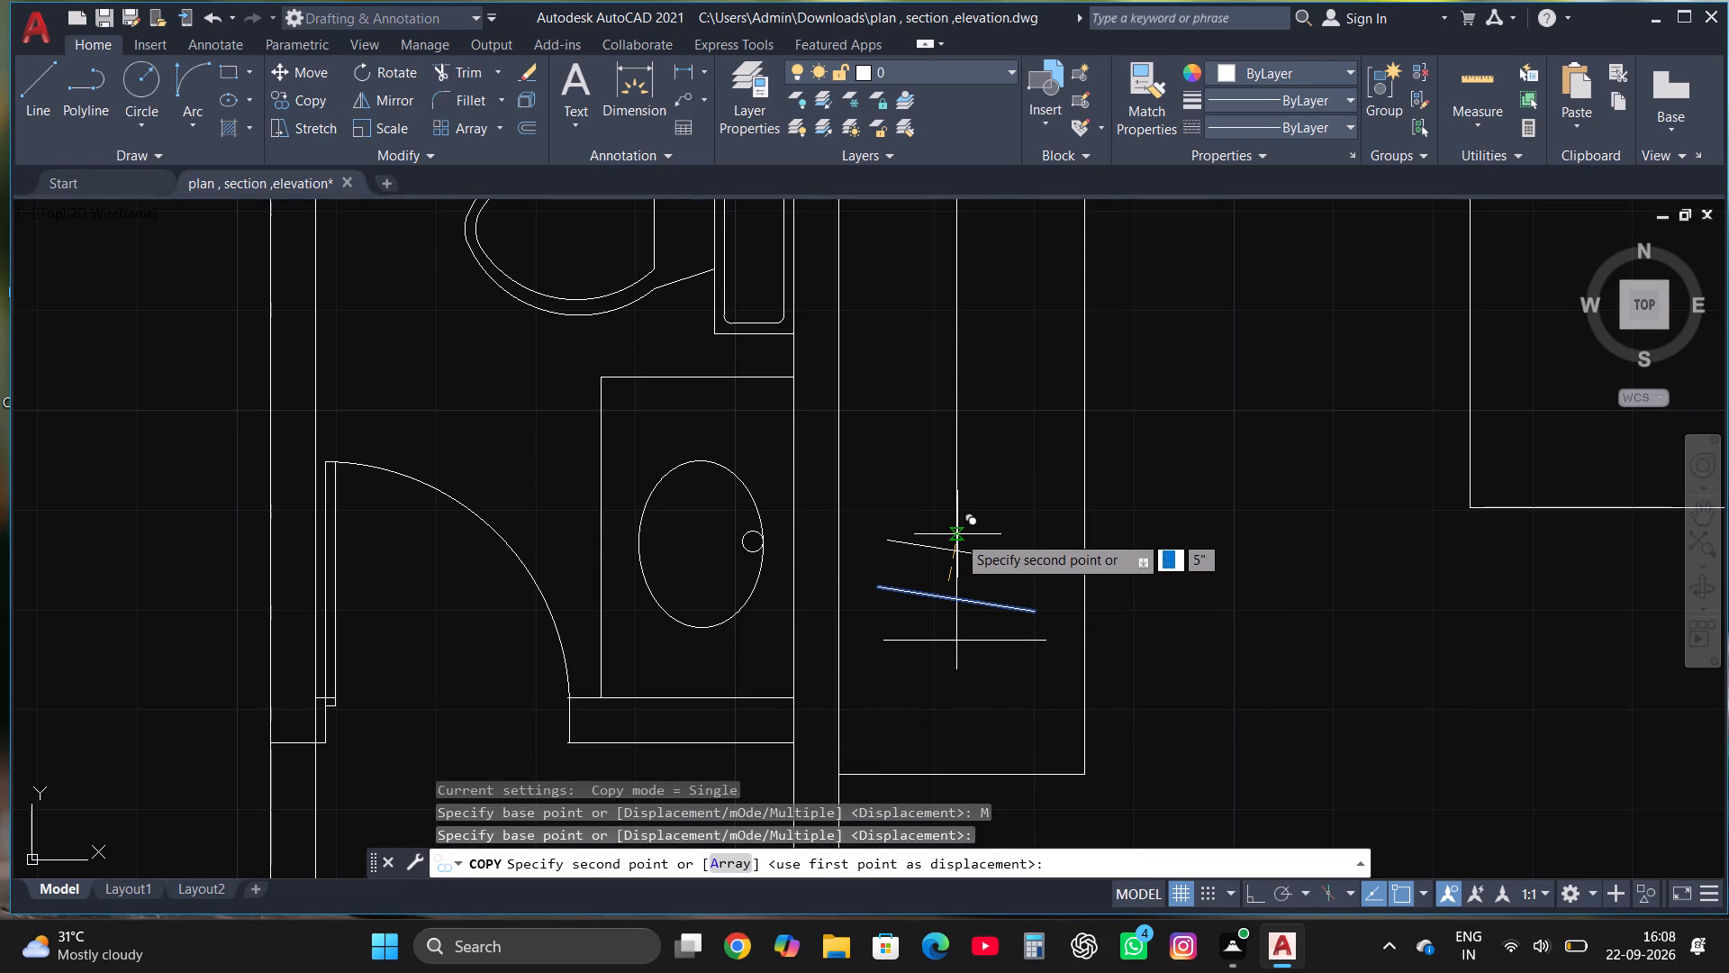
pyautogui.click(960, 528)
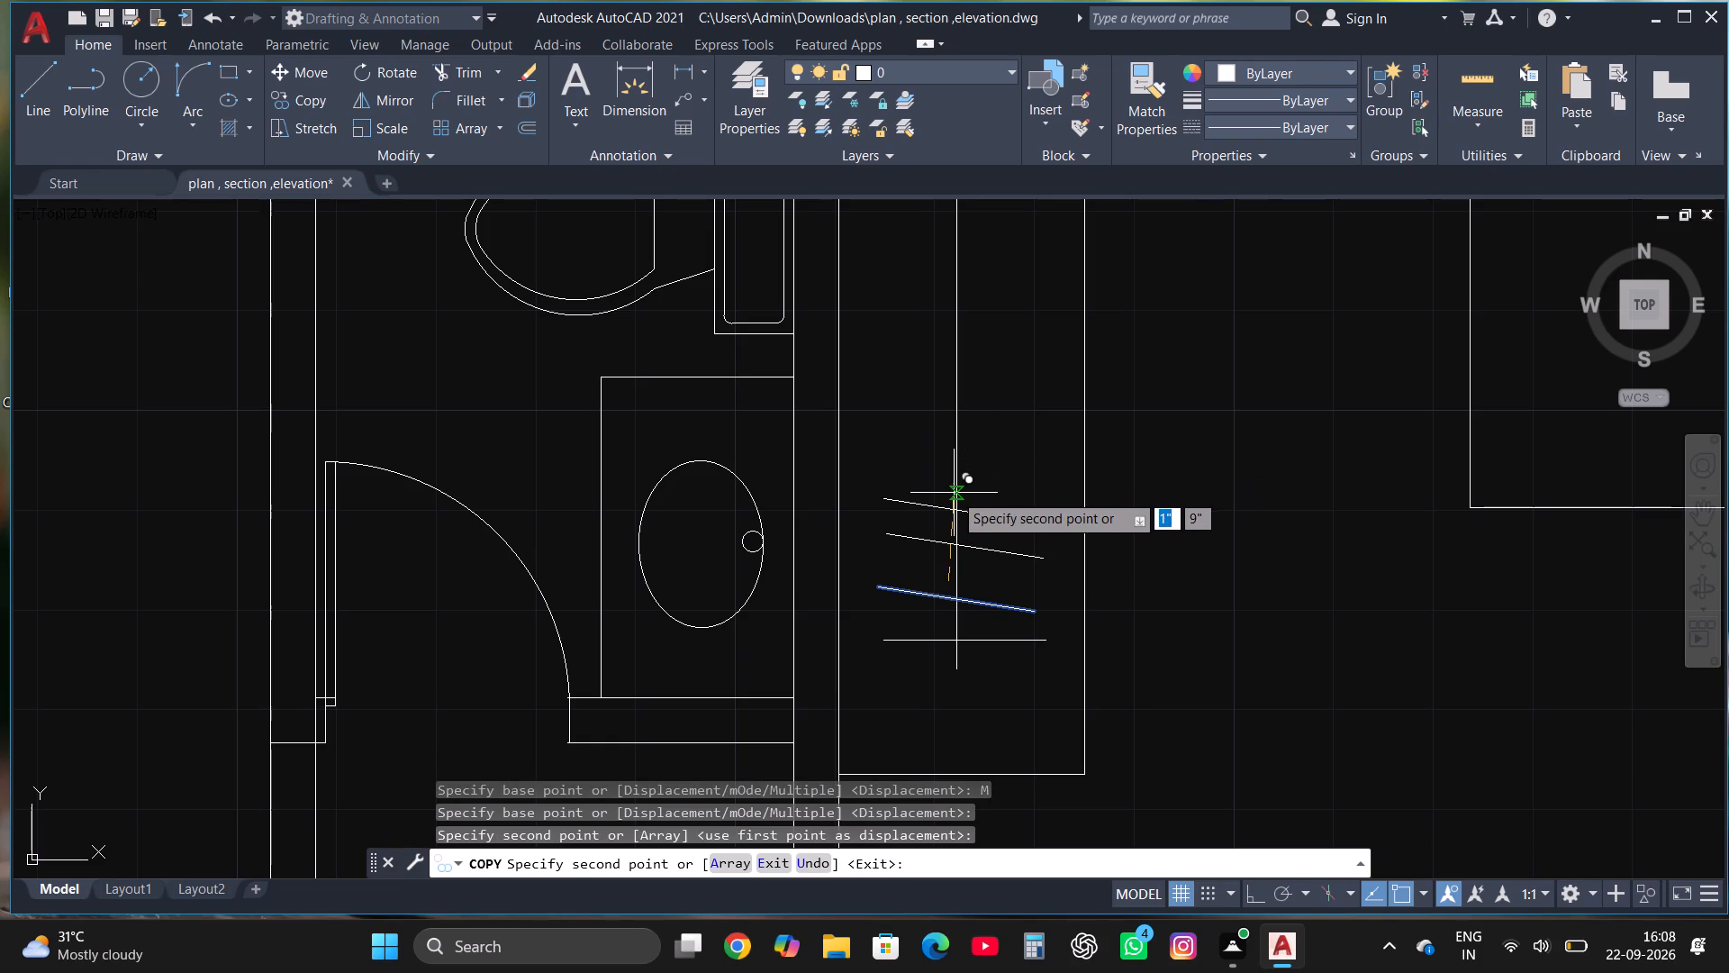
pyautogui.click(954, 489)
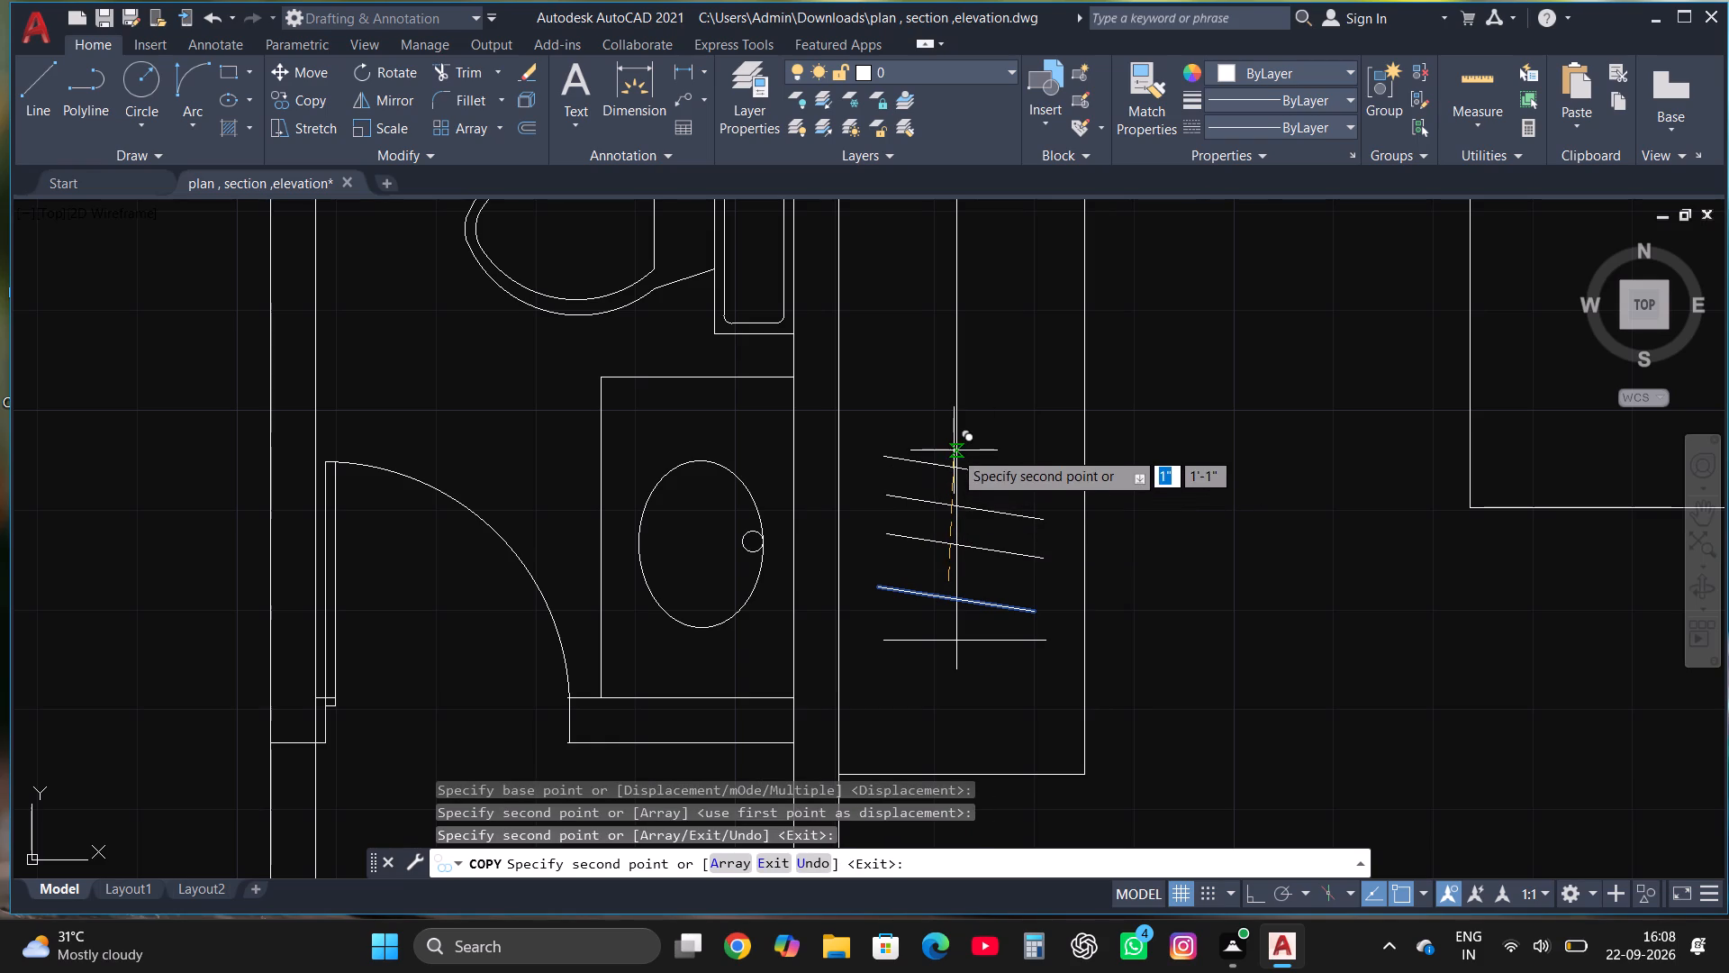
pyautogui.click(954, 450)
pyautogui.click(960, 389)
pyautogui.scroll(-2, 913, 578)
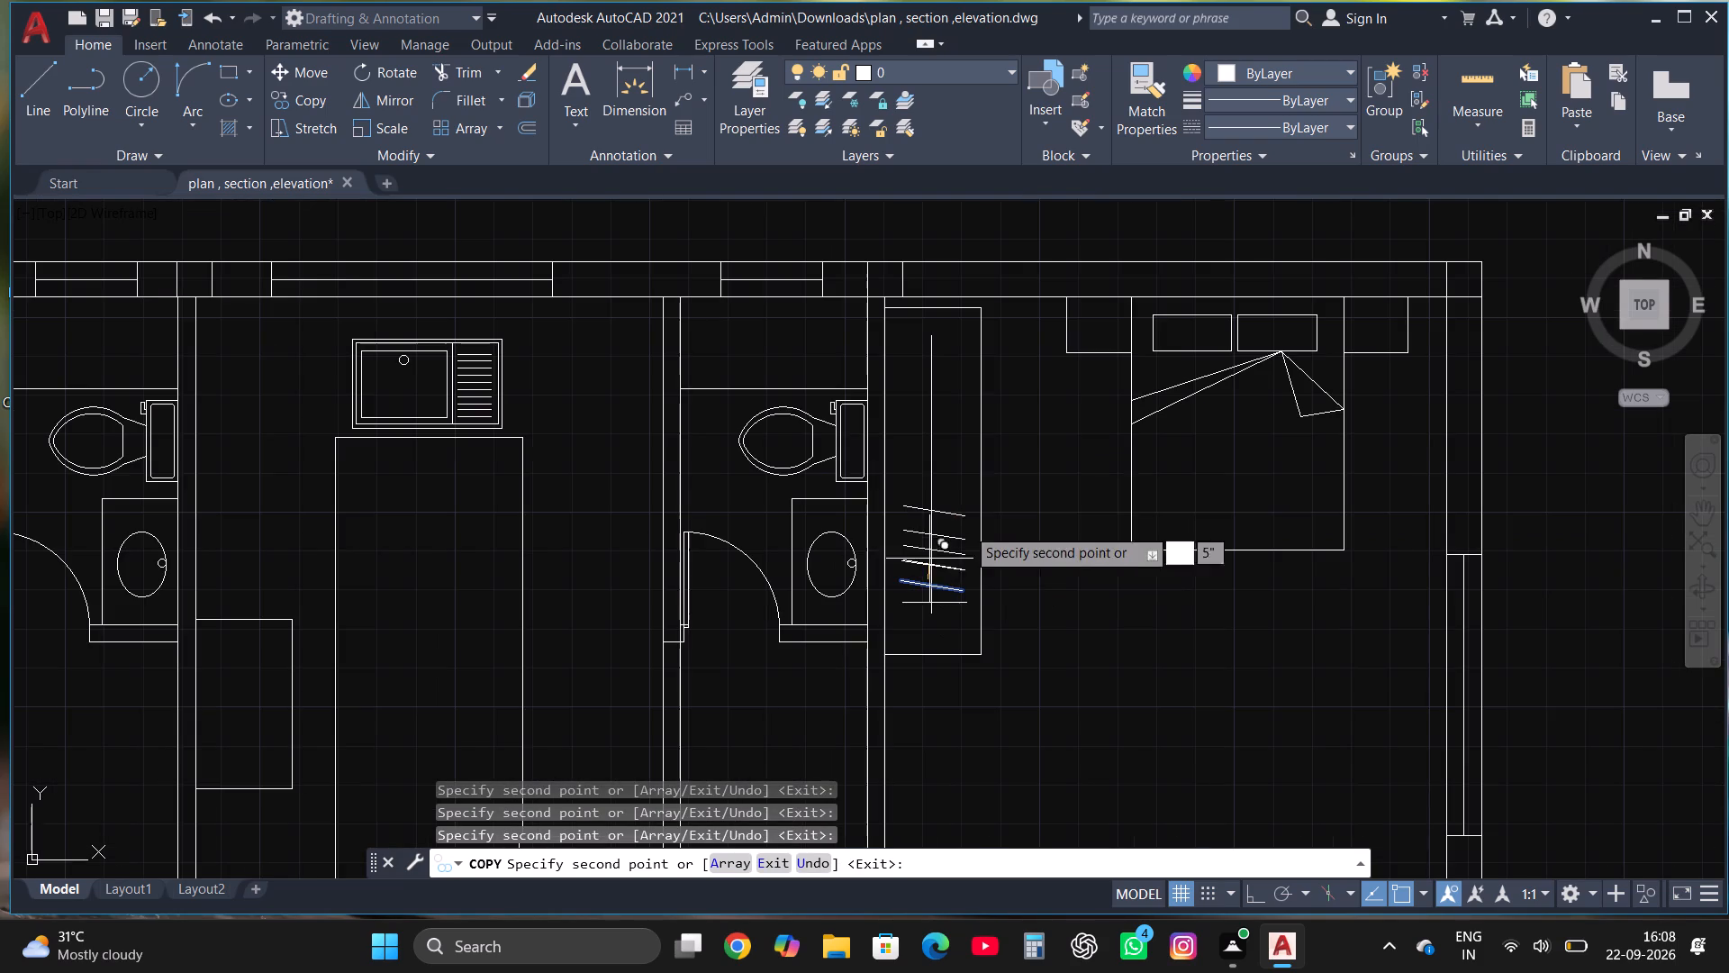
pyautogui.click(932, 375)
pyautogui.click(937, 388)
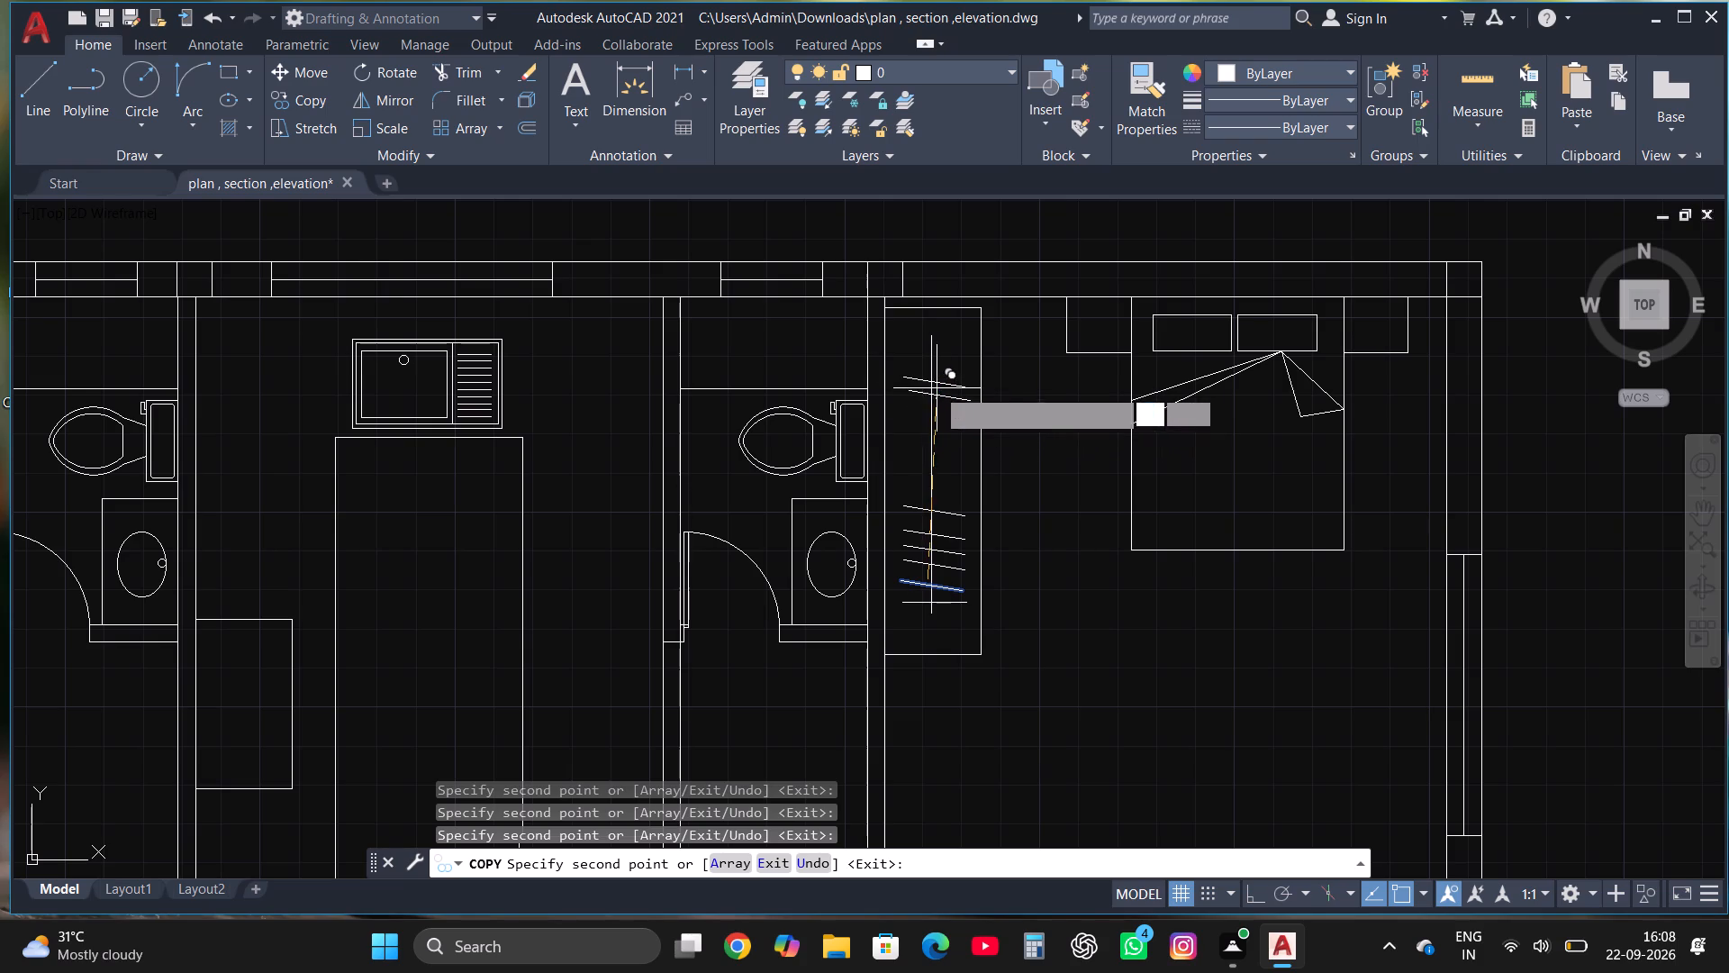
pyautogui.press('Escape')
# Make five copies of the horizontal hanger line up the rail, four in the middle gap and one near the rail's top.
pyautogui.click(907, 601)
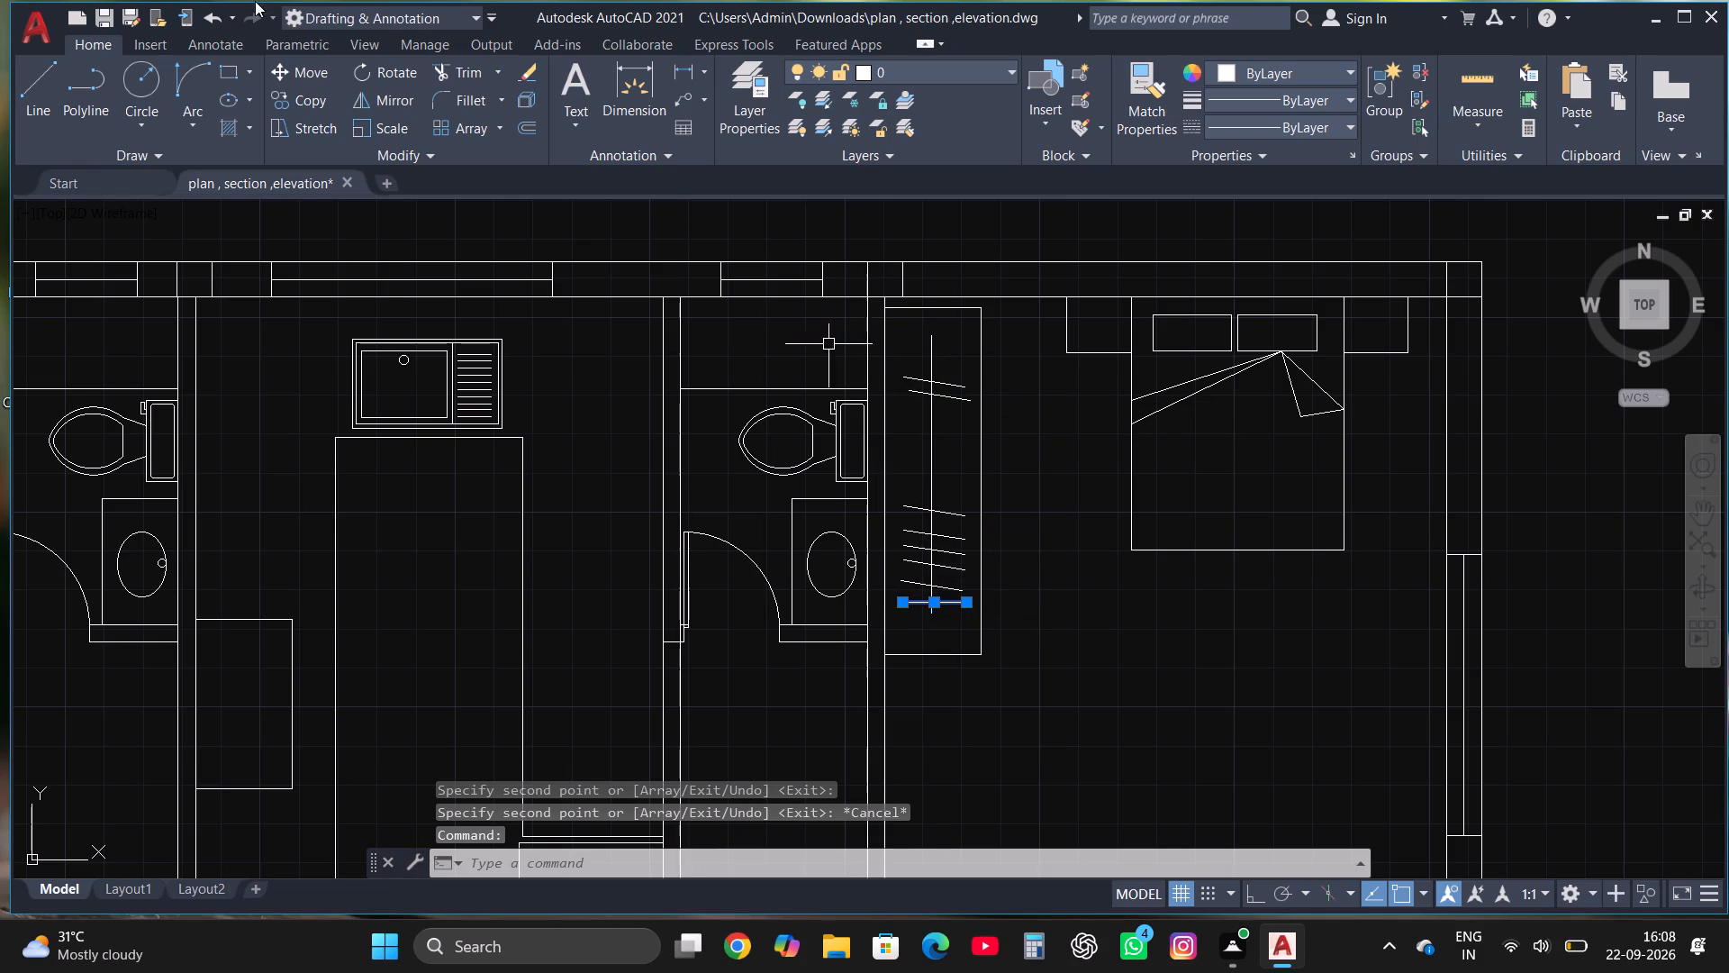
pyautogui.click(304, 96)
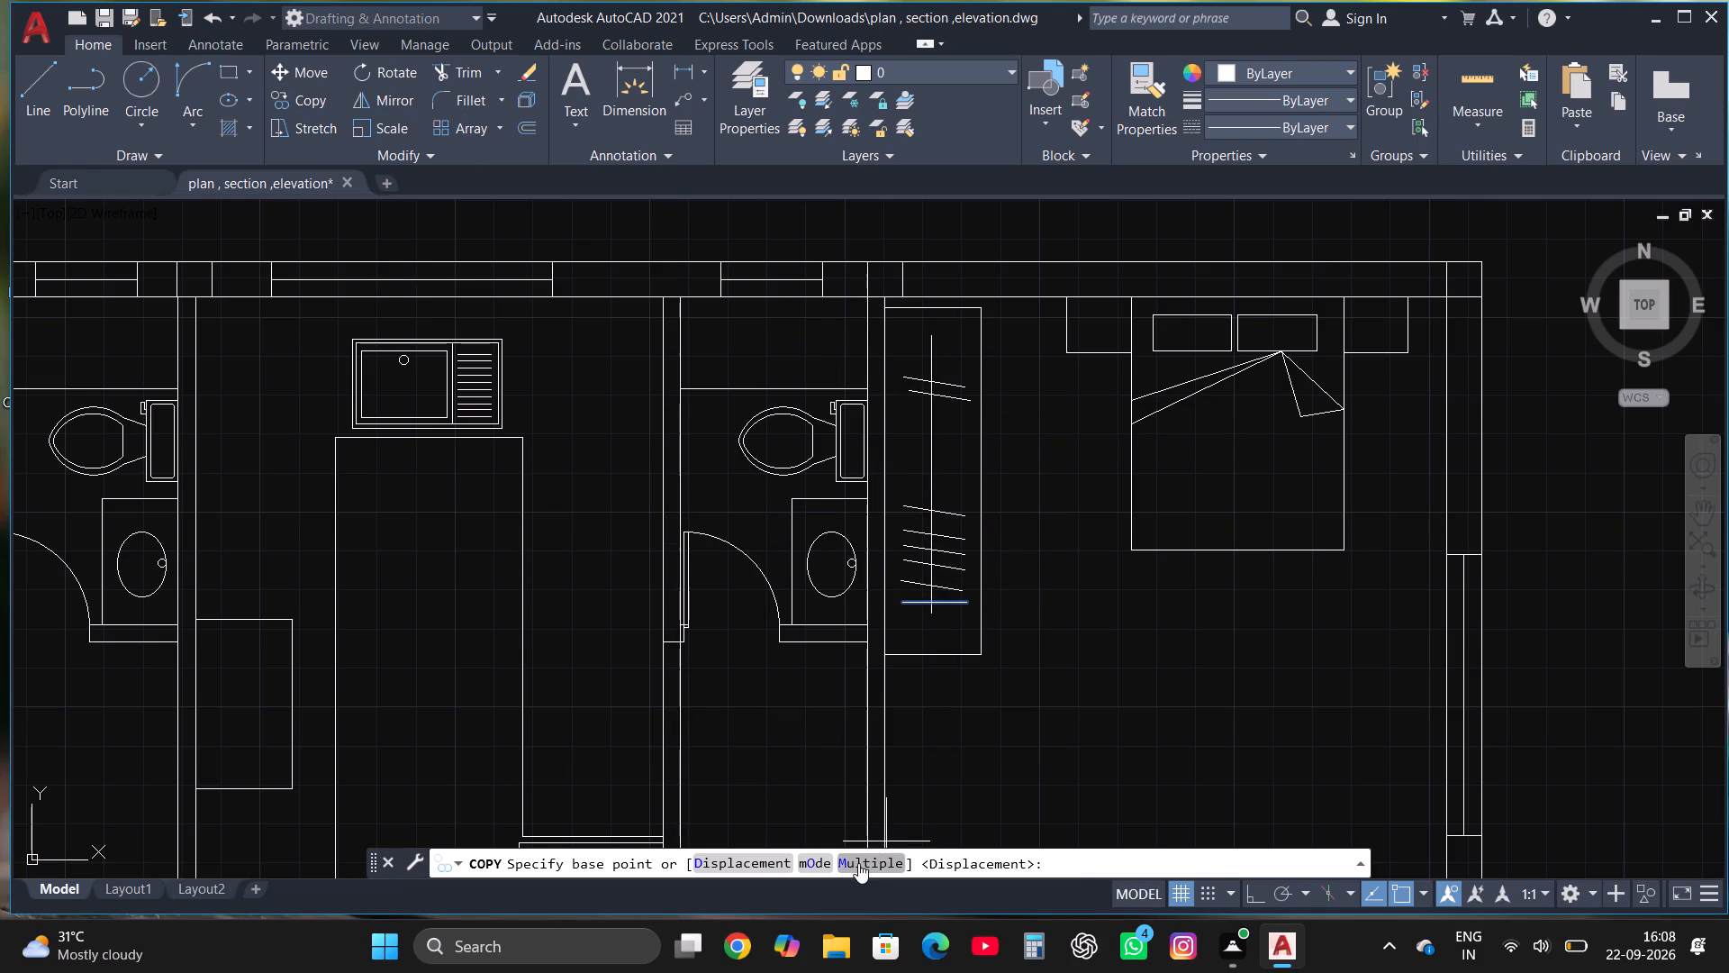
pyautogui.click(860, 859)
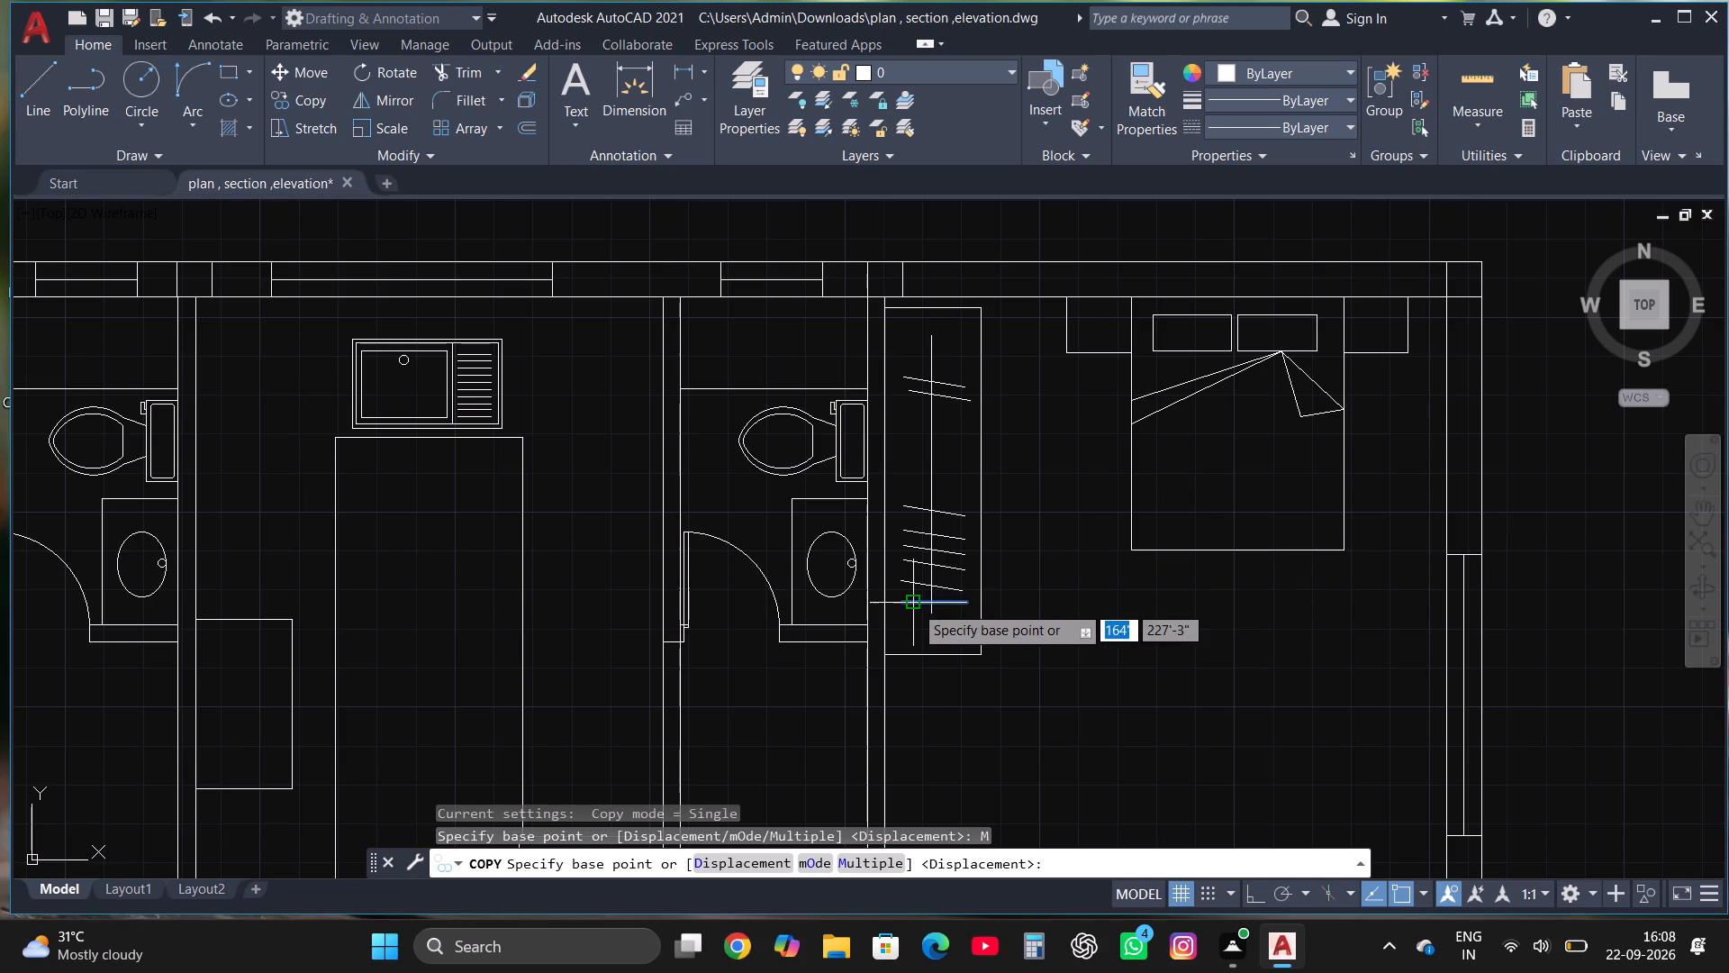
pyautogui.click(914, 604)
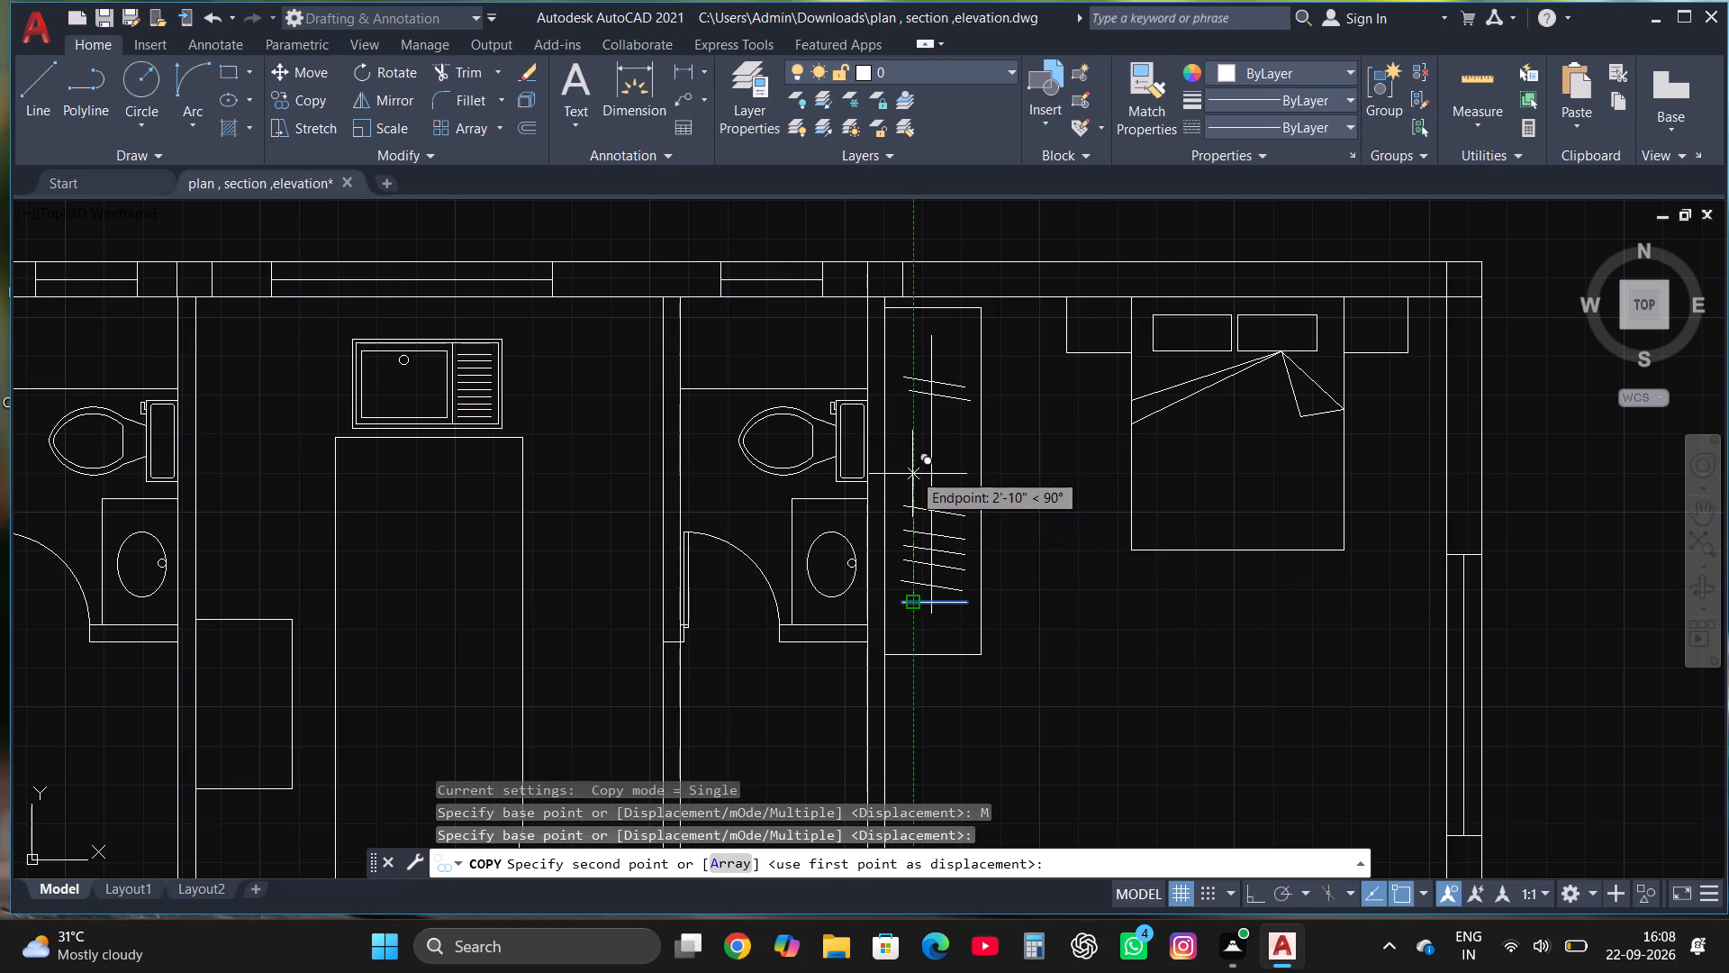
pyautogui.click(912, 489)
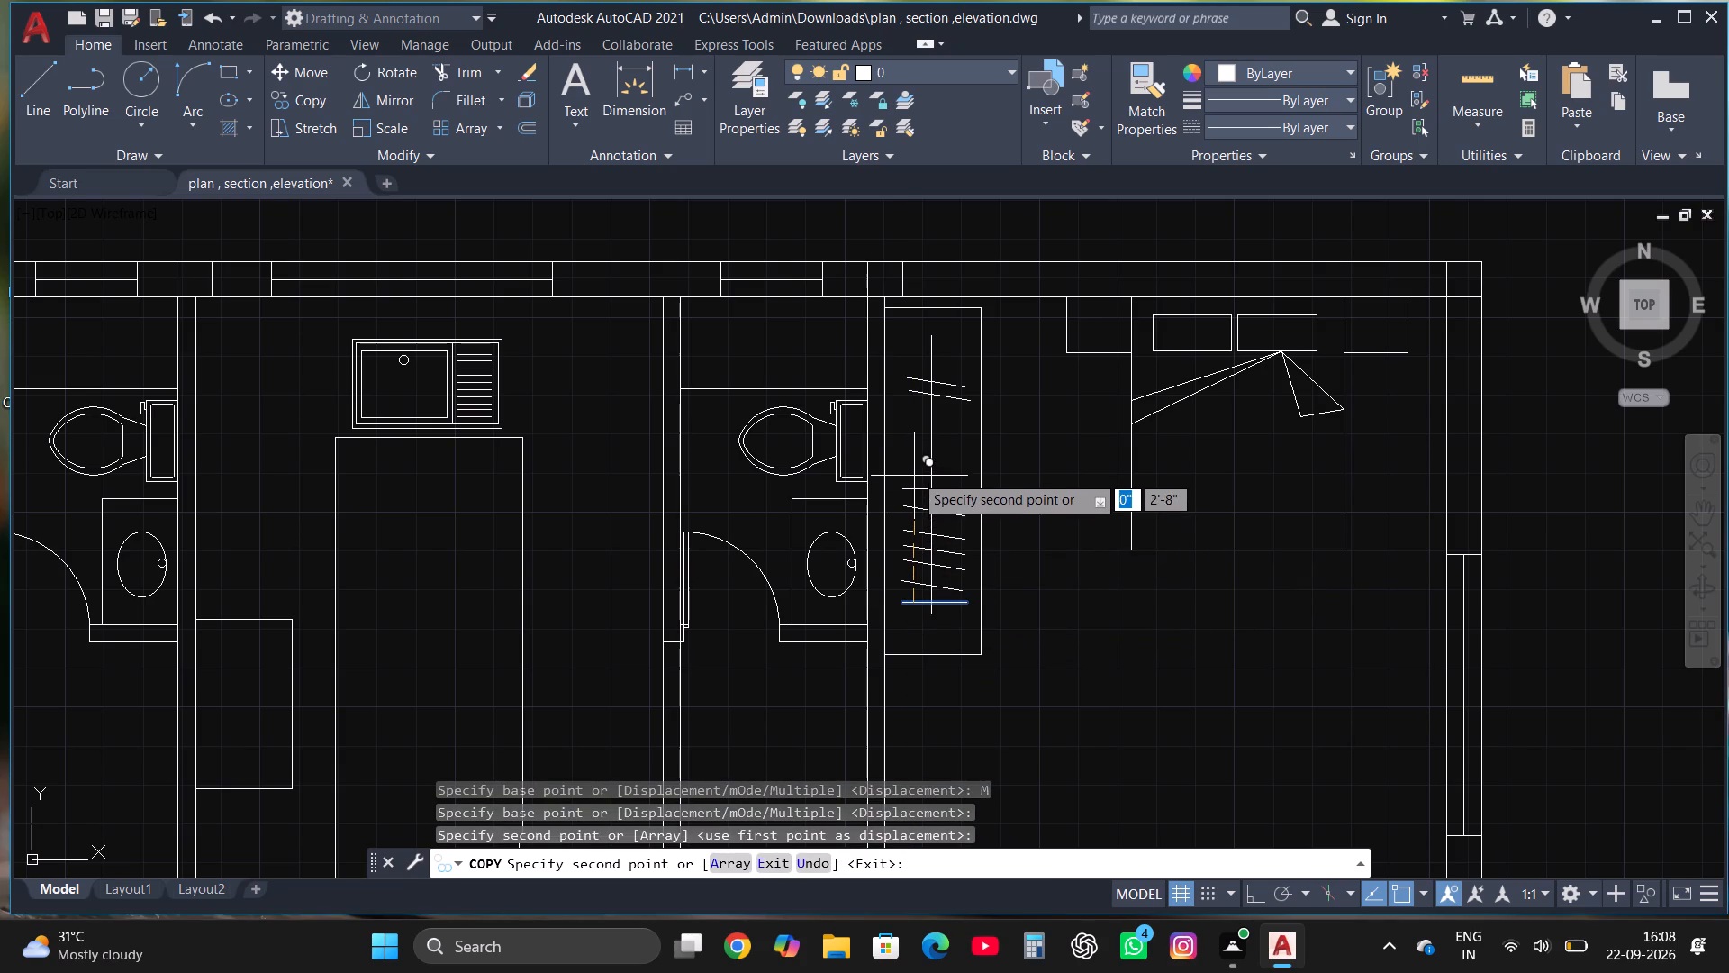
pyautogui.click(915, 463)
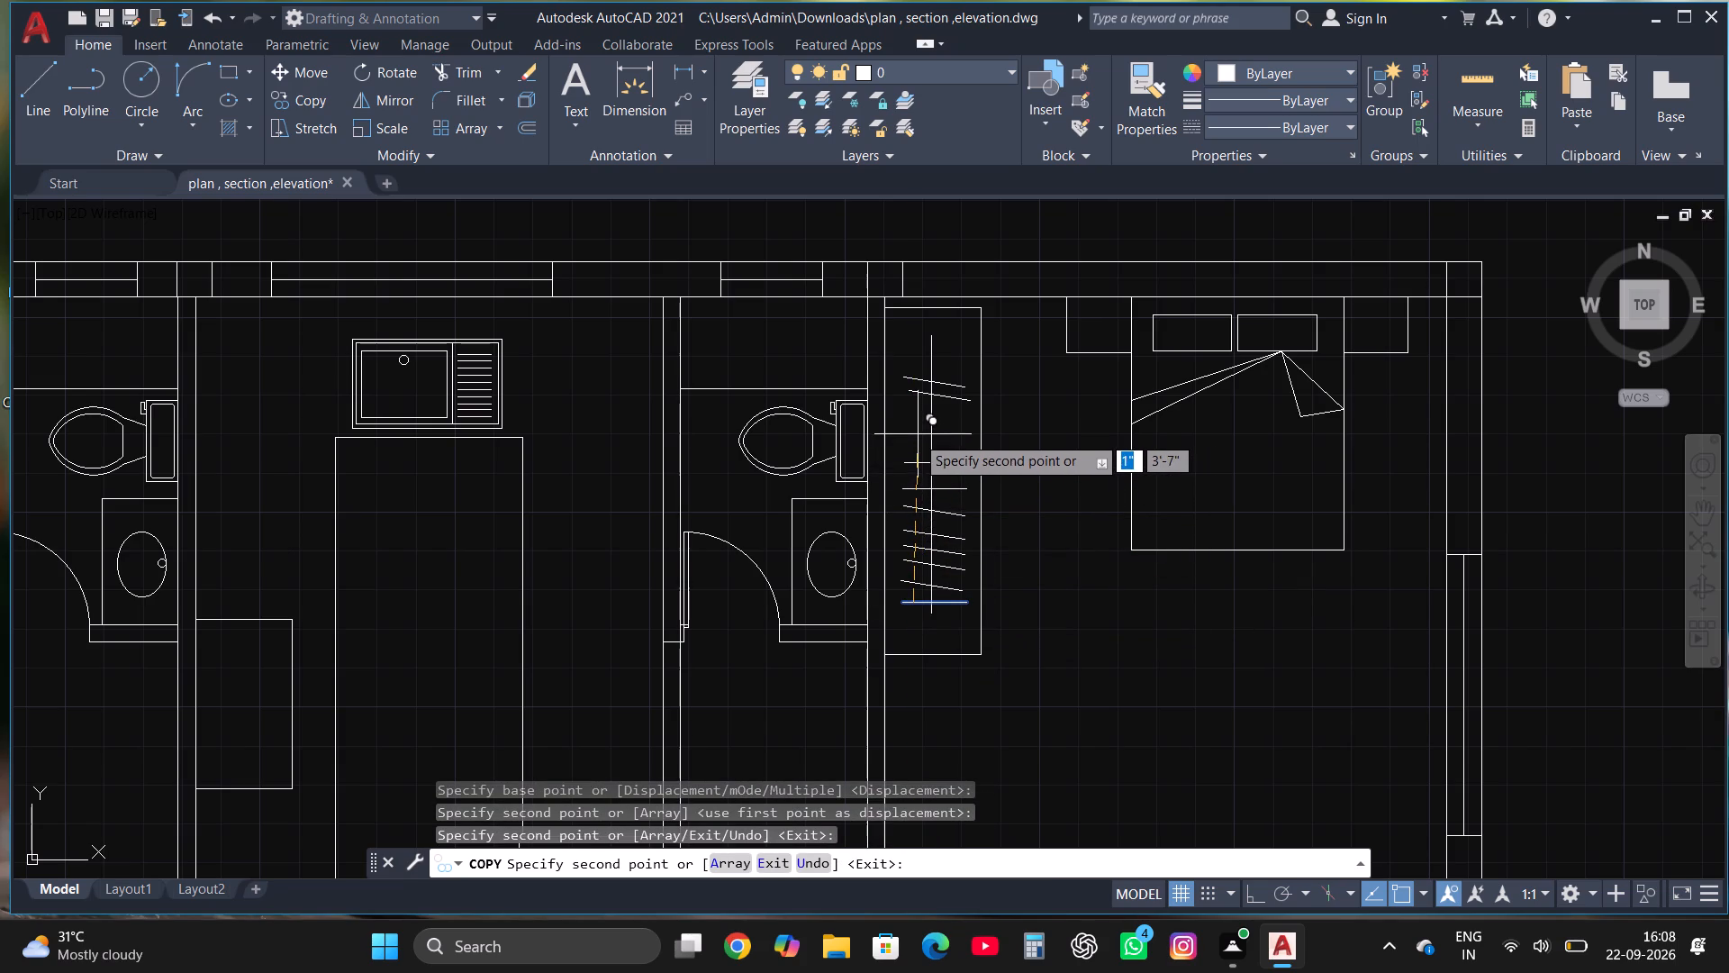
pyautogui.click(915, 437)
pyautogui.click(917, 410)
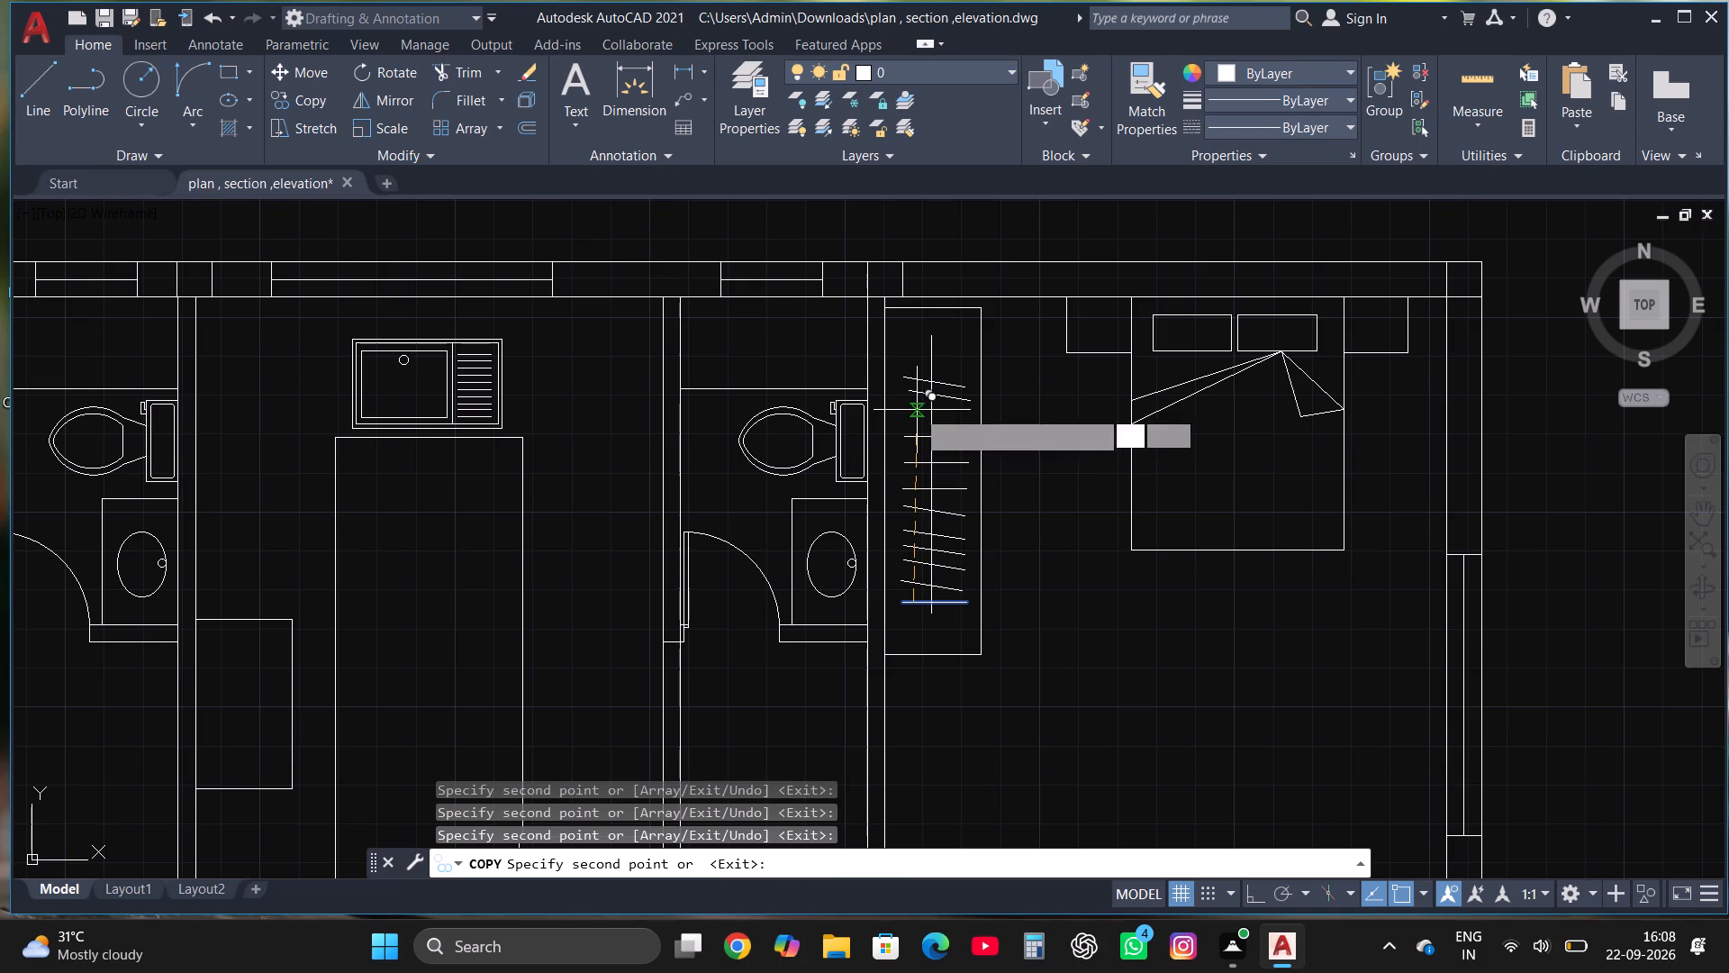
pyautogui.click(926, 355)
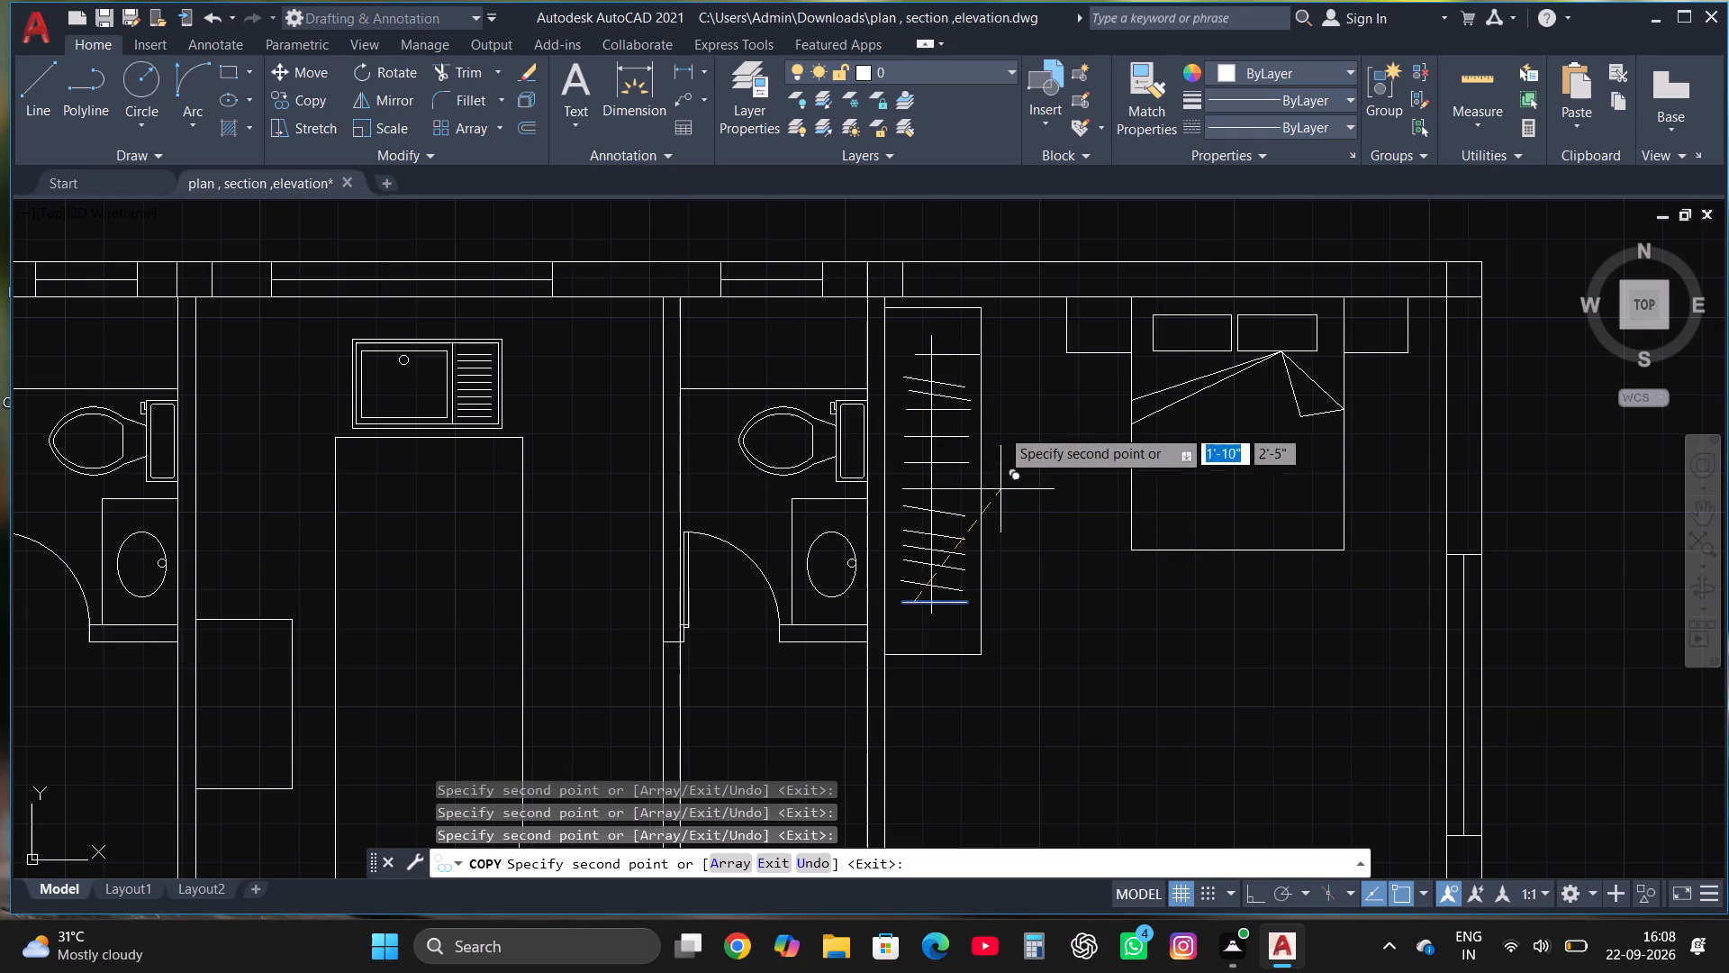
pyautogui.scroll(1, 962, 333)
pyautogui.press('Escape')
# Move the topmost horizontal hanger line sideways to centre it on the hanging rail.
pyautogui.click(938, 368)
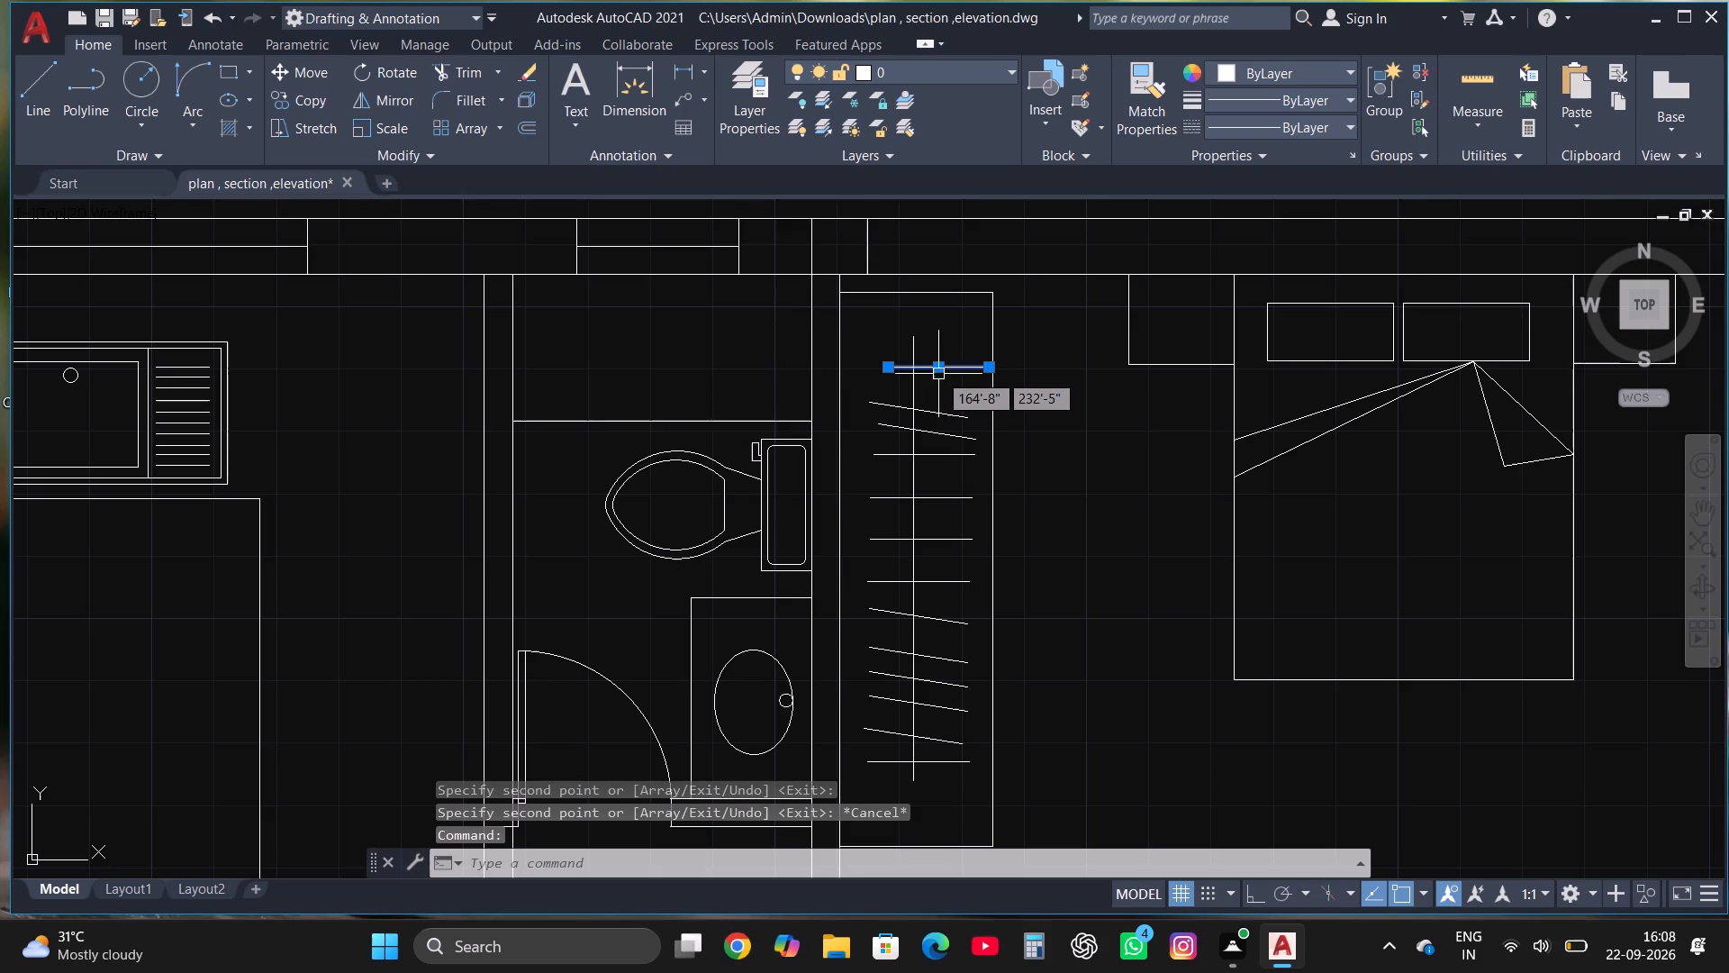
pyautogui.click(938, 362)
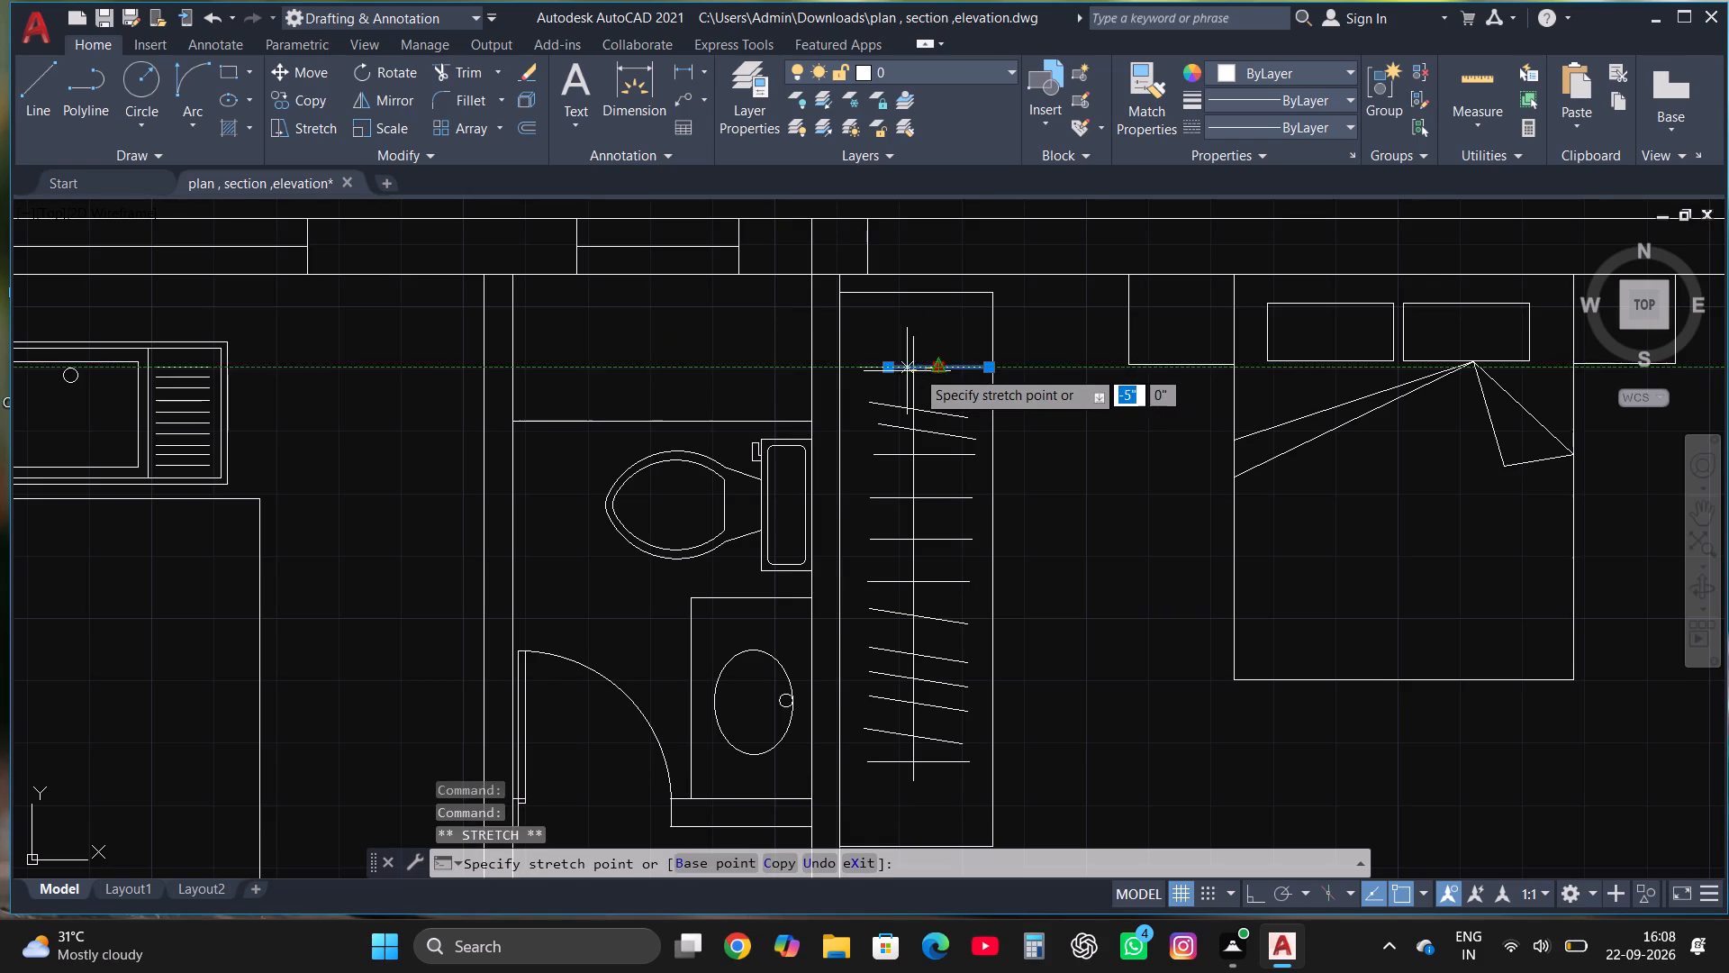
pyautogui.click(917, 369)
pyautogui.press('Escape')
# Copy the toilet and washbasin from the upper left bathroom into the empty area right of the plan, near the loose door.
pyautogui.scroll(-1, 946, 350)
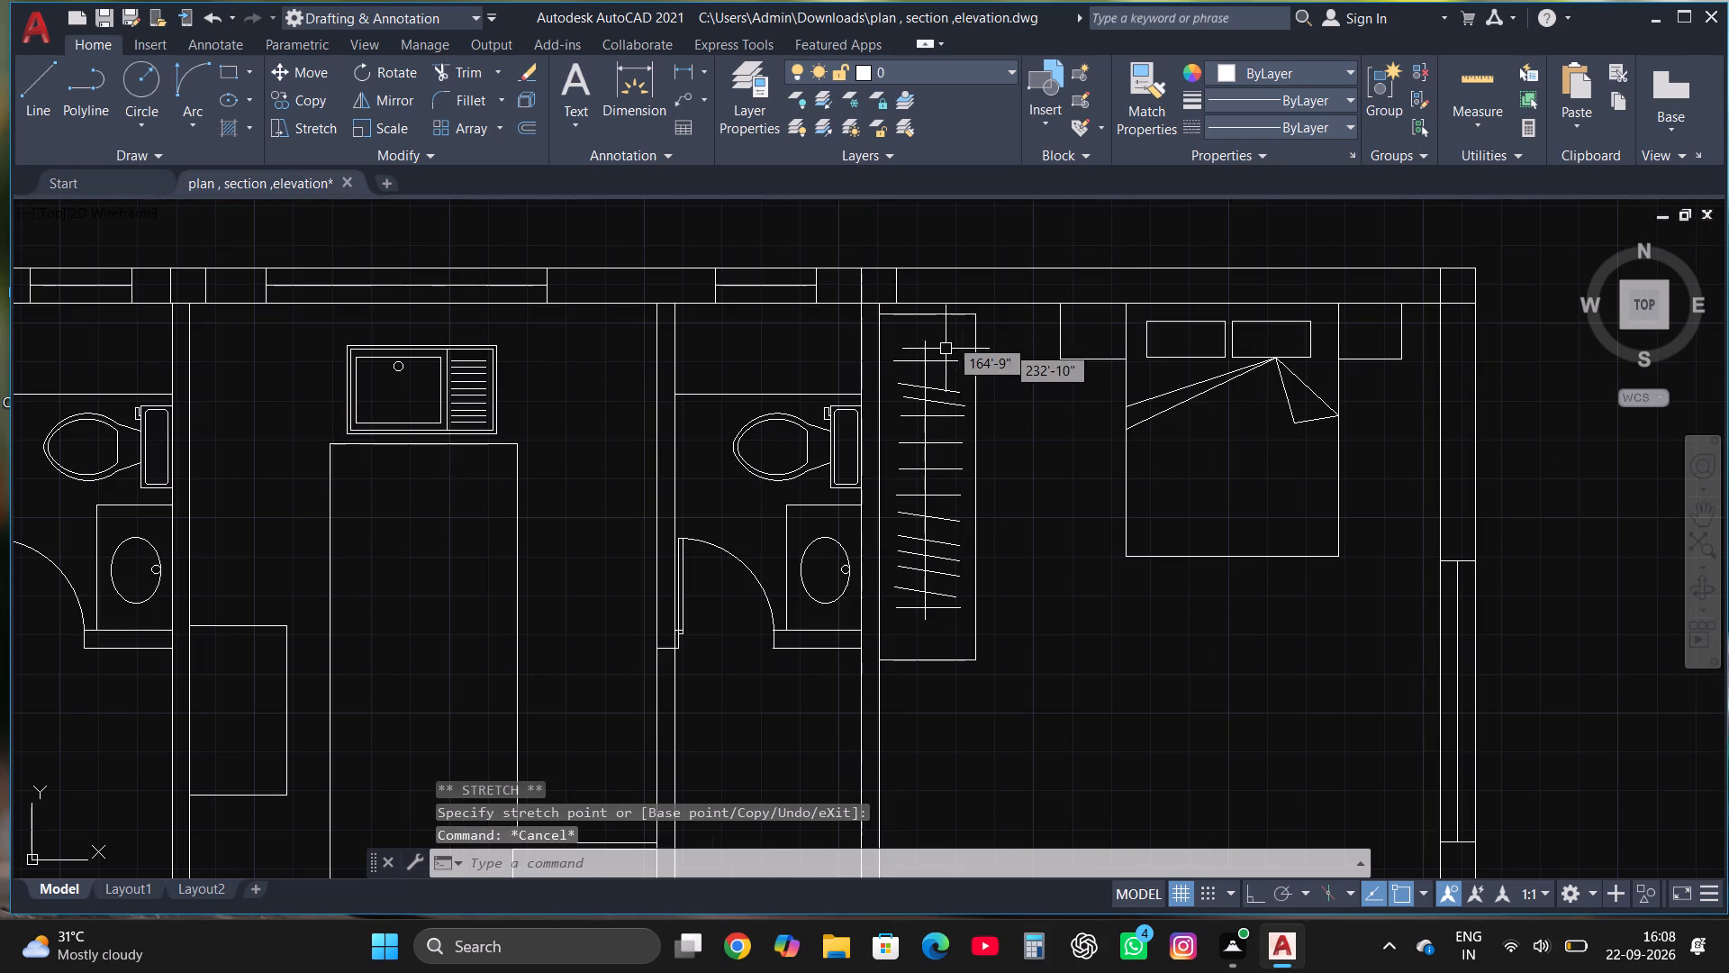
pyautogui.scroll(-2, 1046, 296)
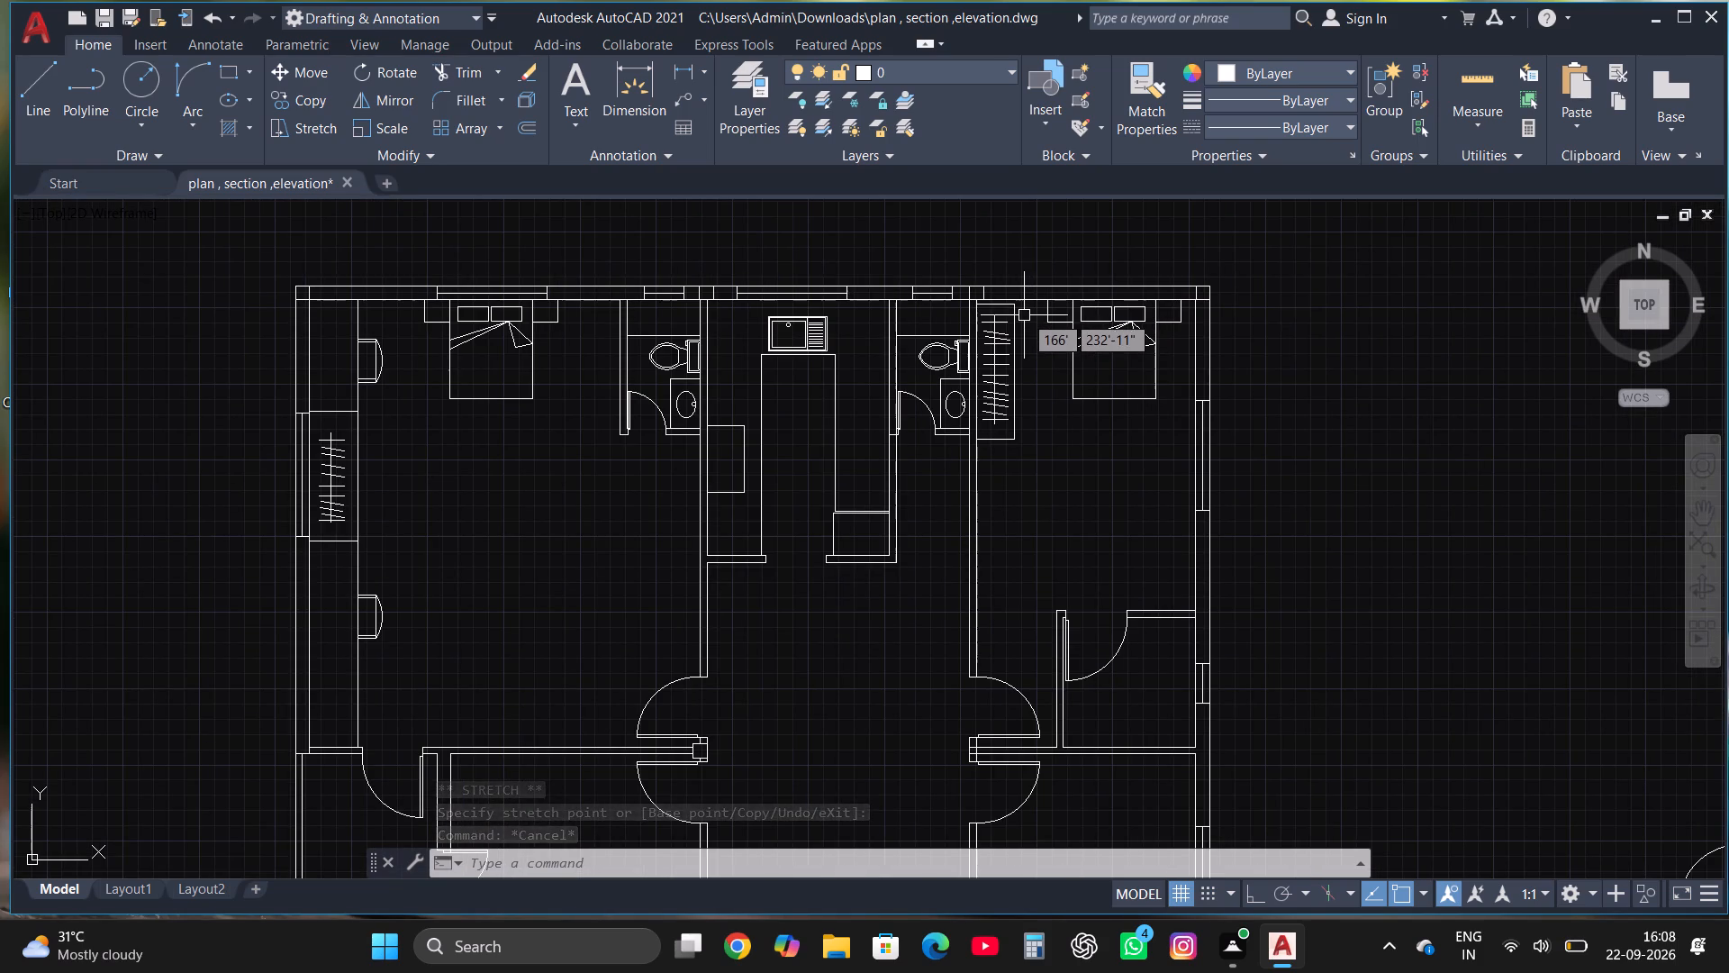
pyautogui.click(647, 428)
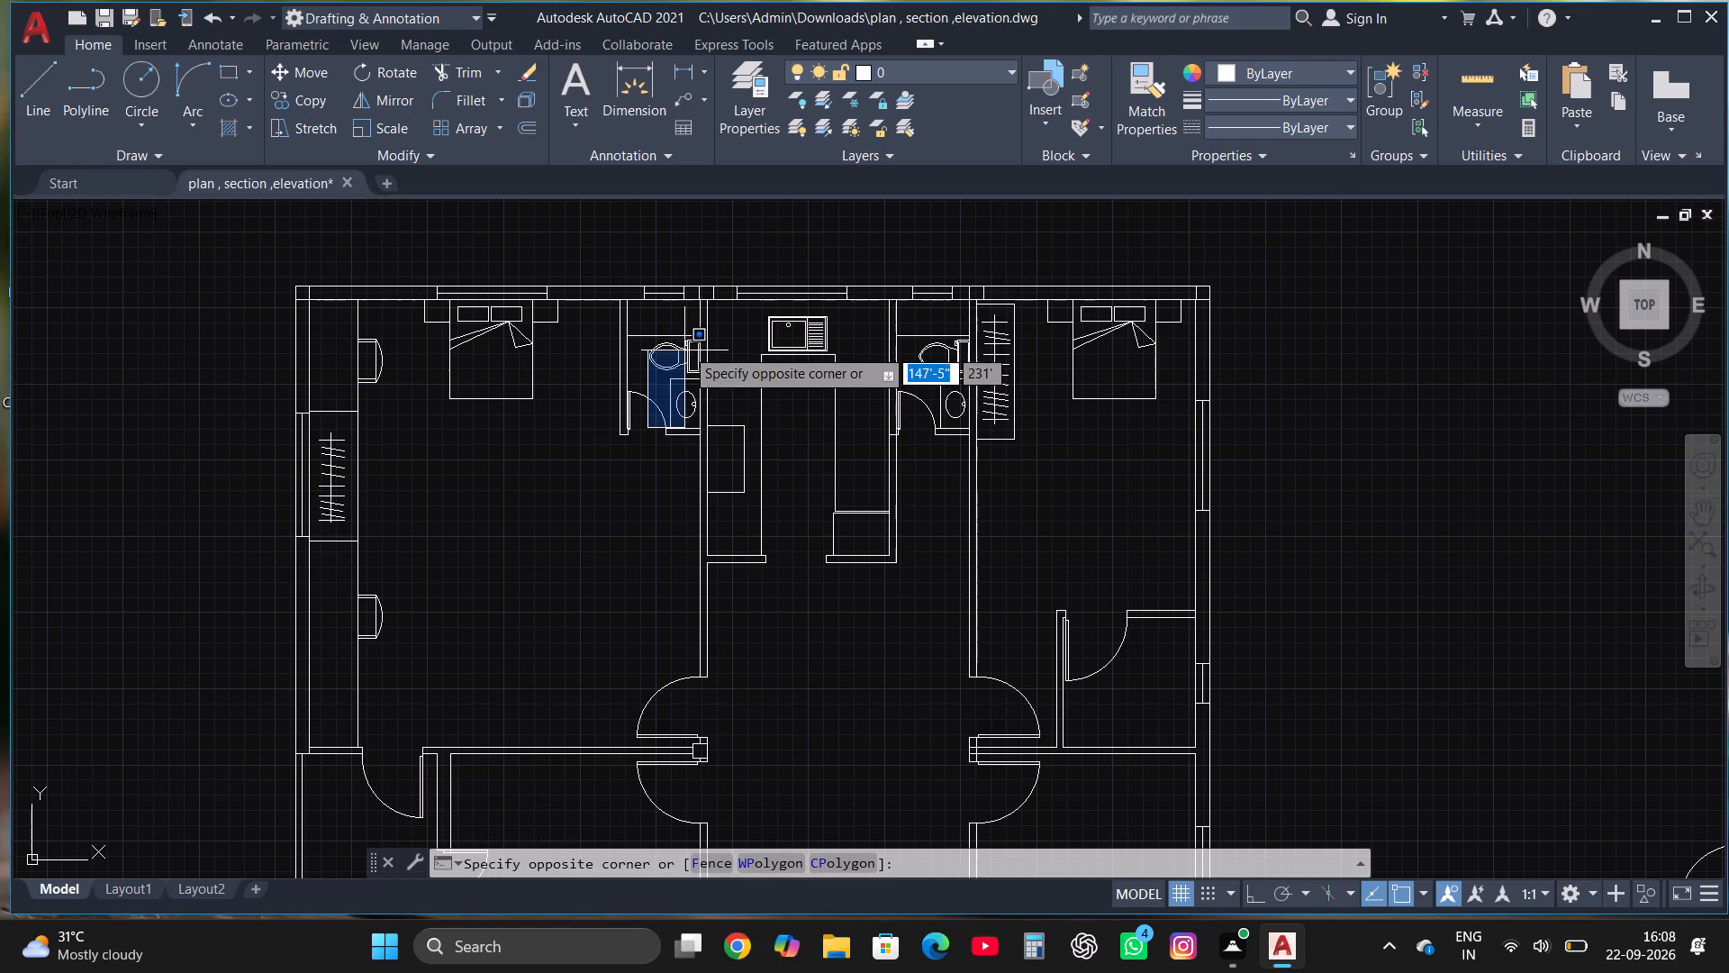
pyautogui.click(729, 314)
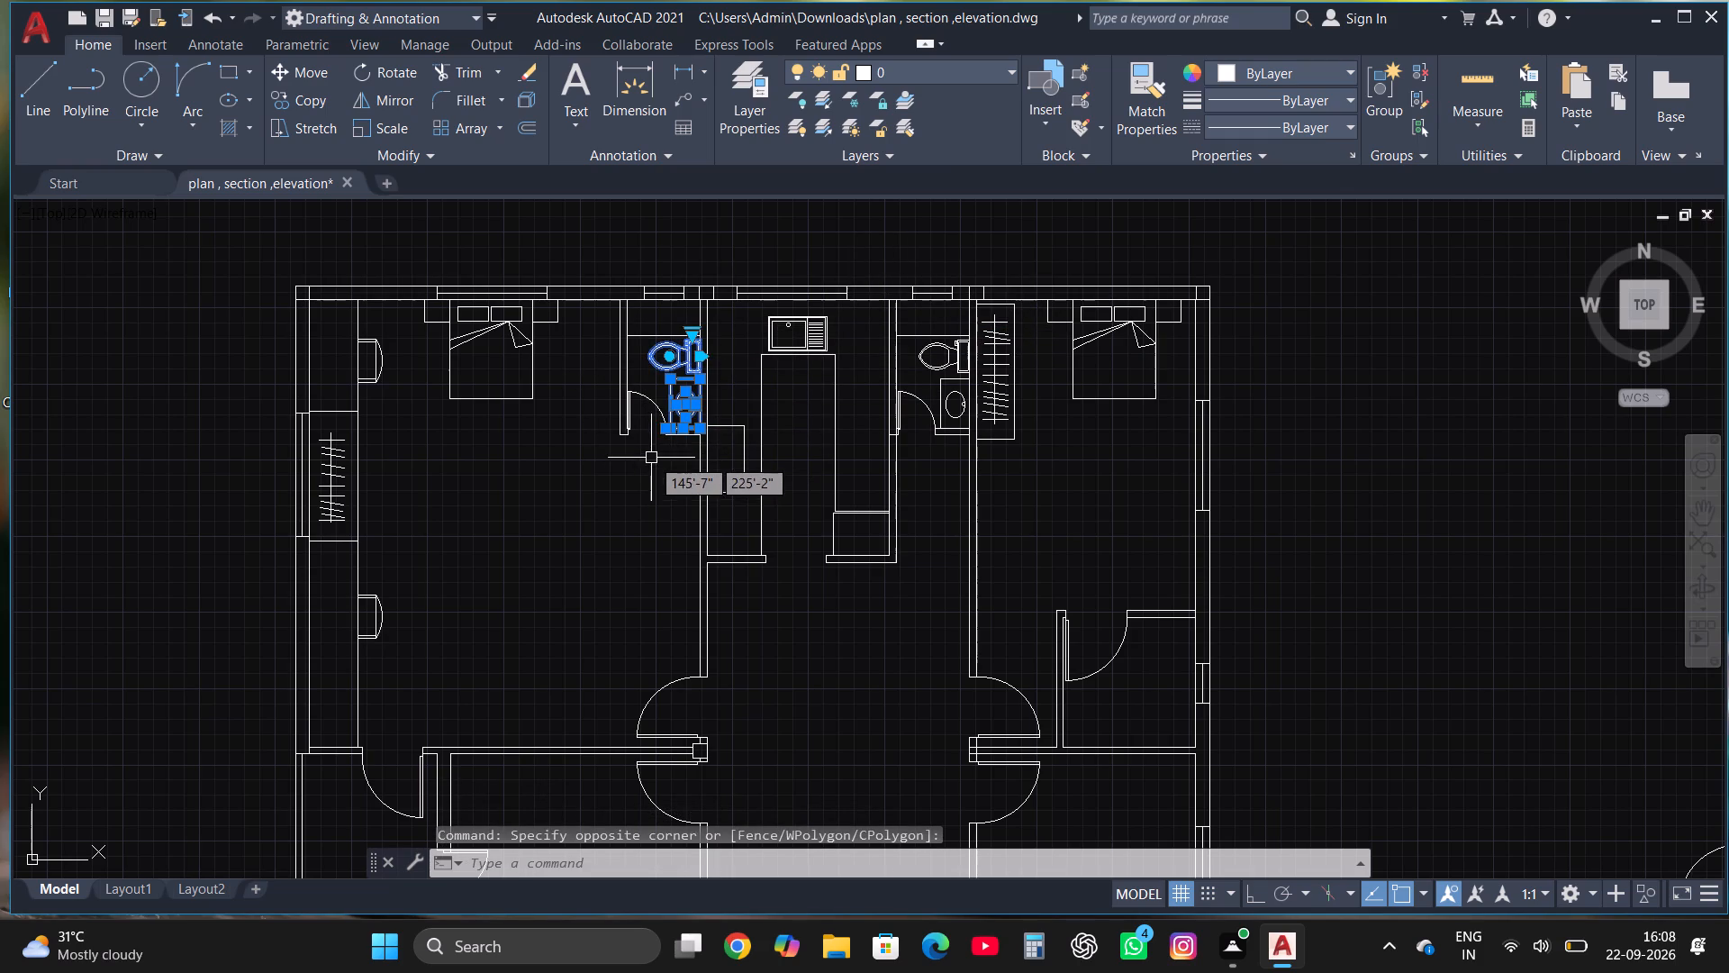
pyautogui.click(313, 103)
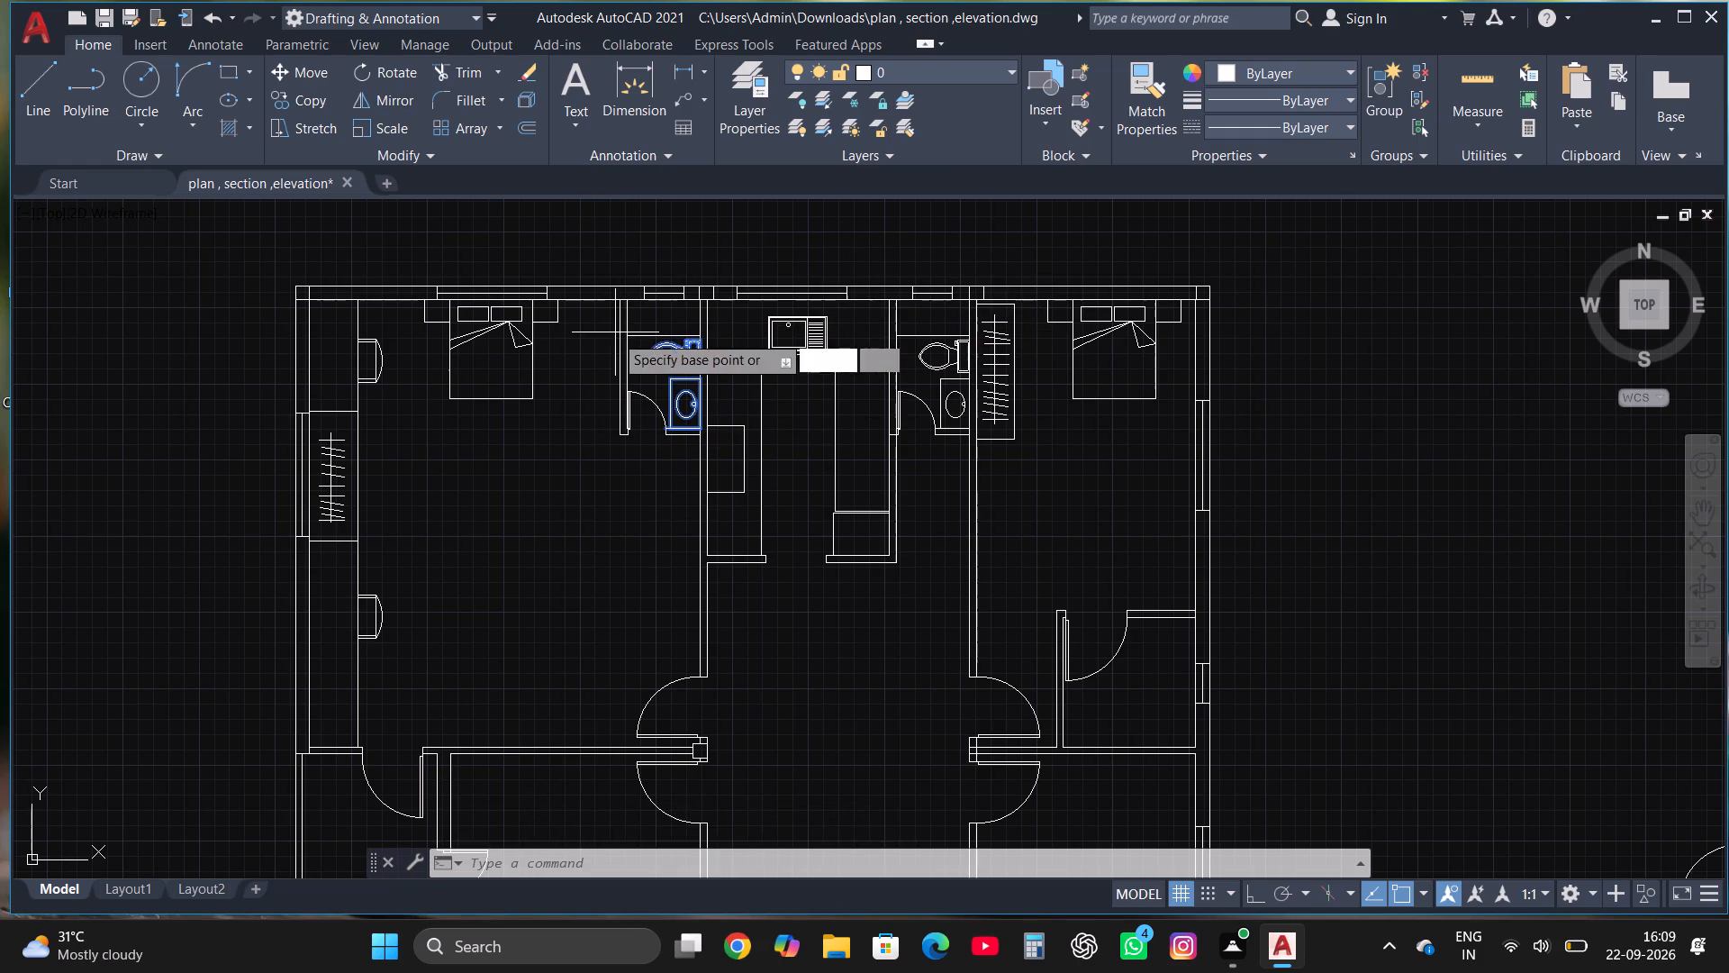
pyautogui.click(651, 404)
pyautogui.scroll(-2, 681, 343)
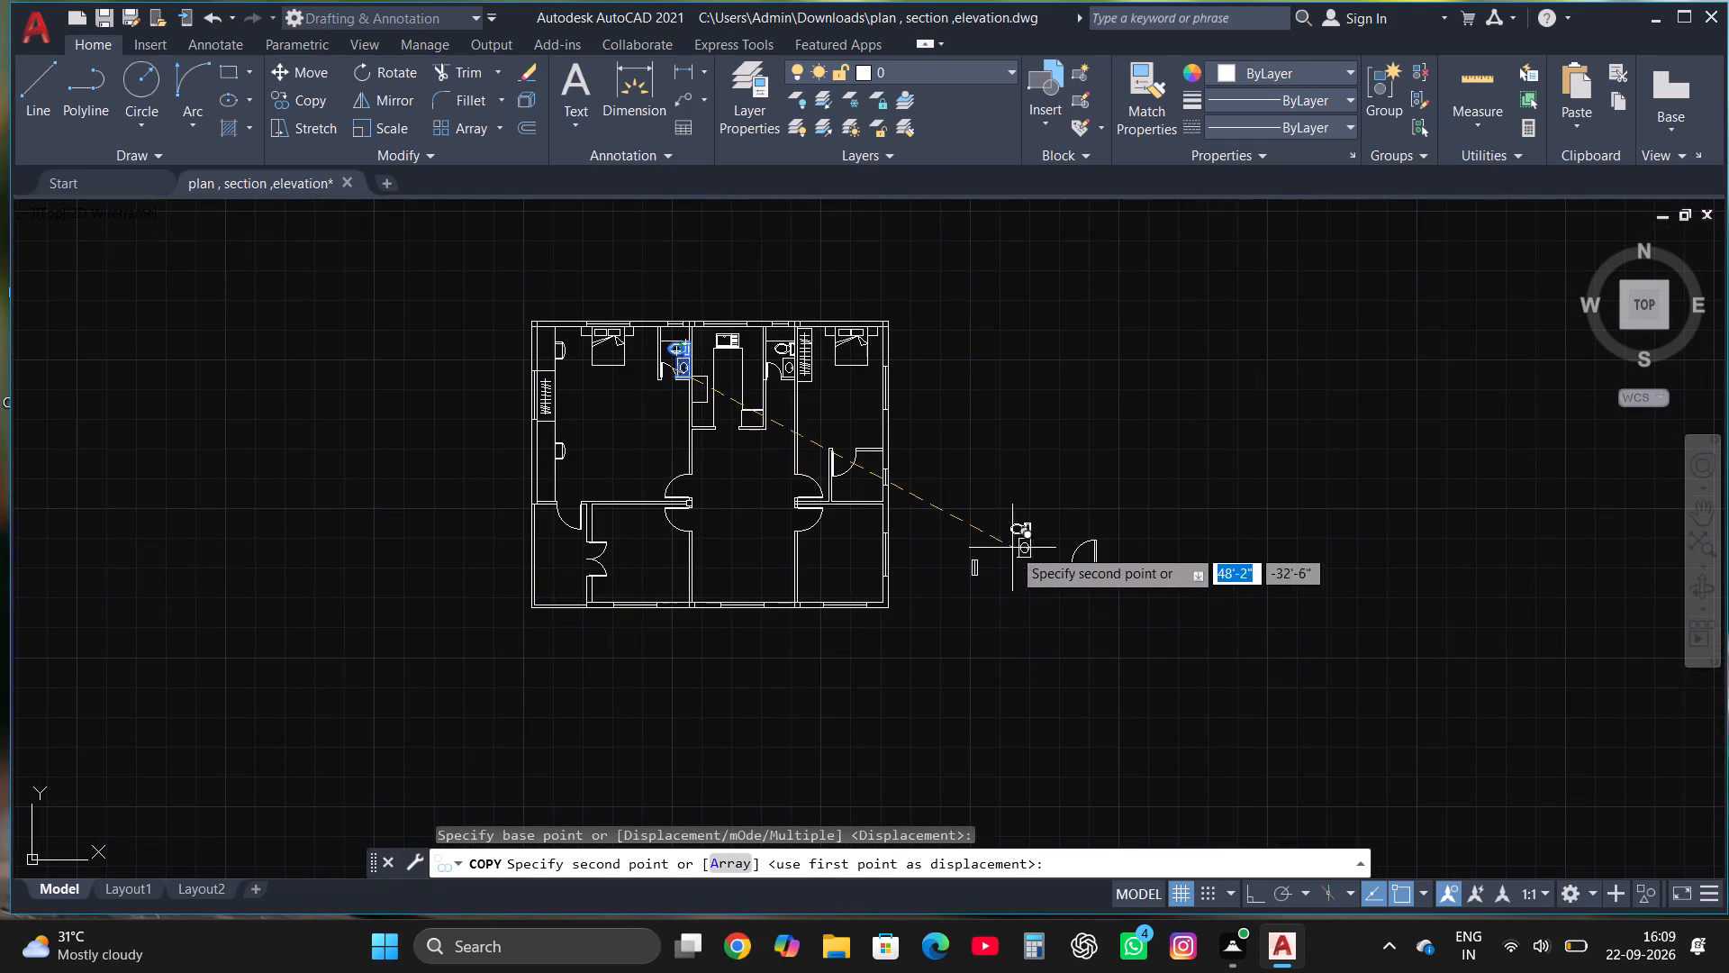
pyautogui.scroll(3, 919, 452)
pyautogui.click(950, 530)
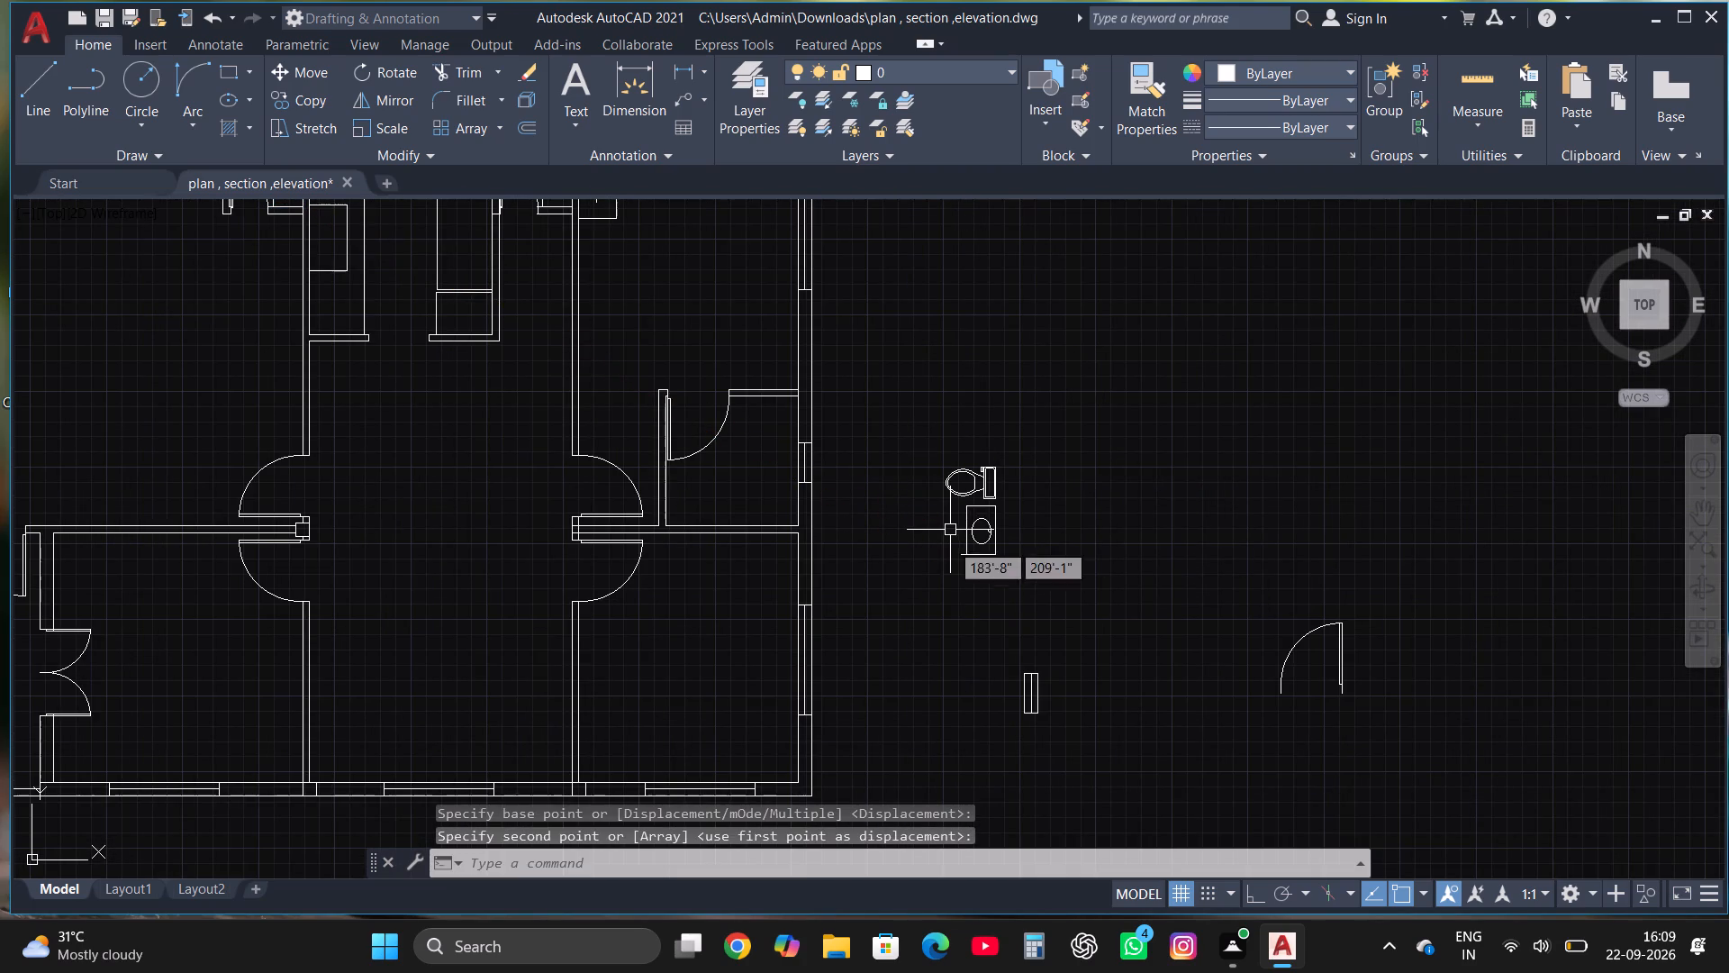
# Rotate the copied toilet and washbasin outside the plan by 270°, with the toilet's tank facing down.
pyautogui.click(946, 586)
pyautogui.click(1062, 421)
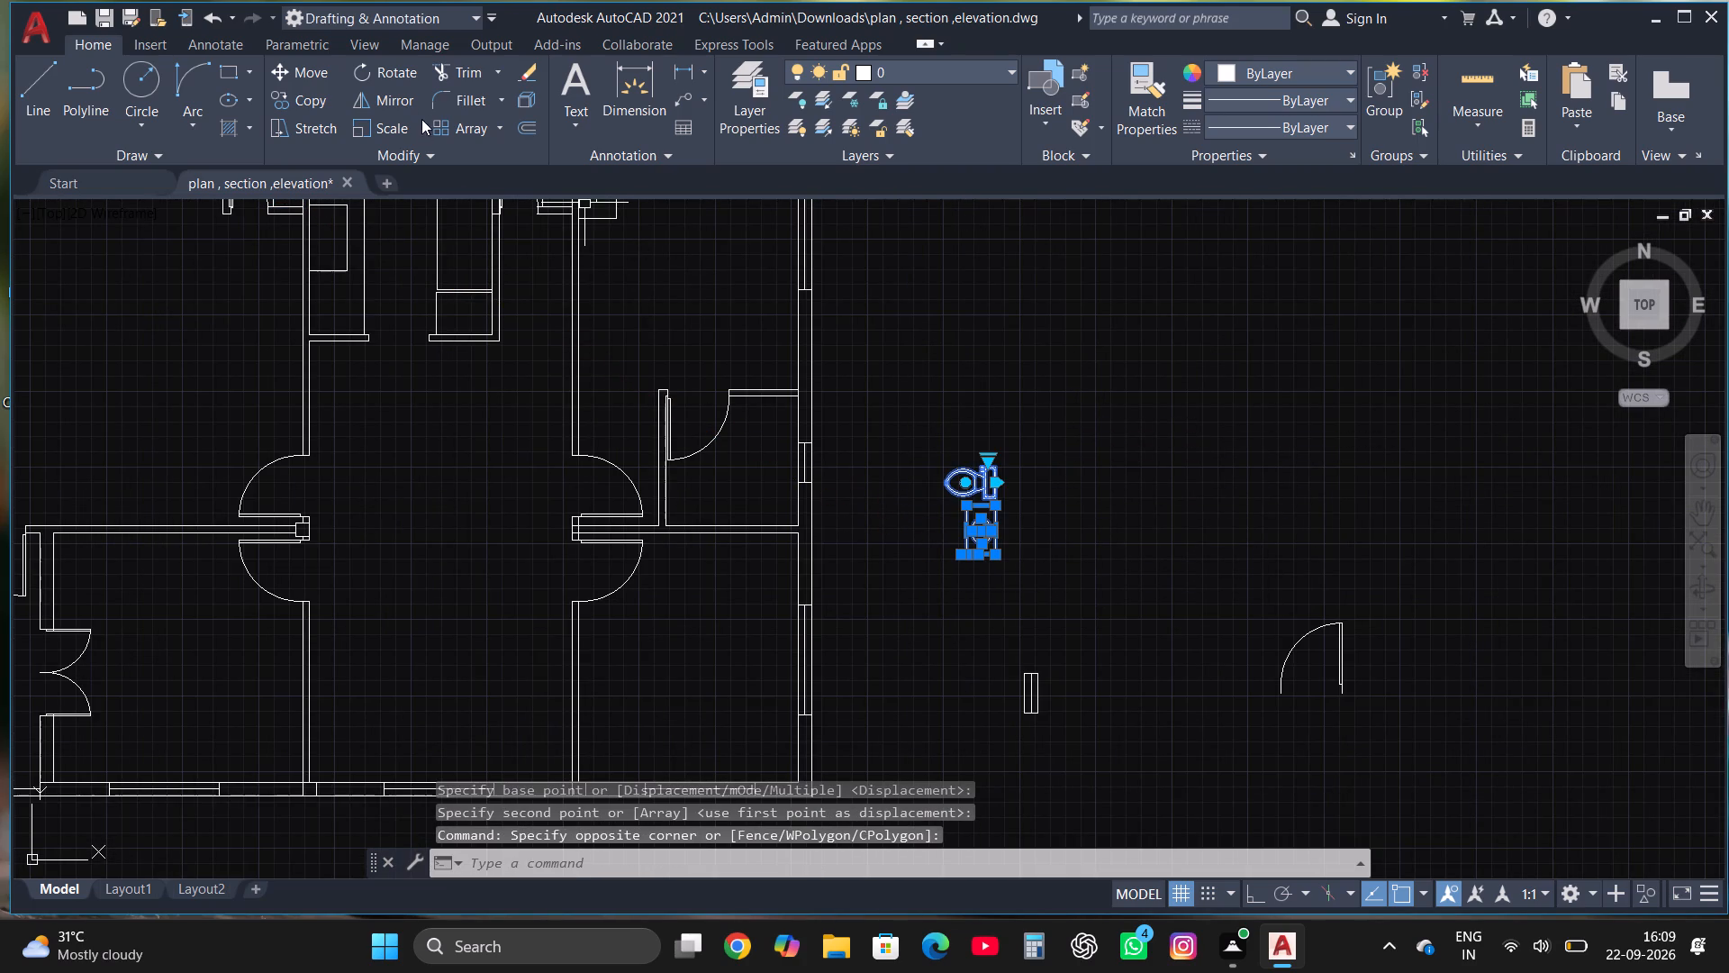
pyautogui.click(381, 66)
pyautogui.click(1006, 496)
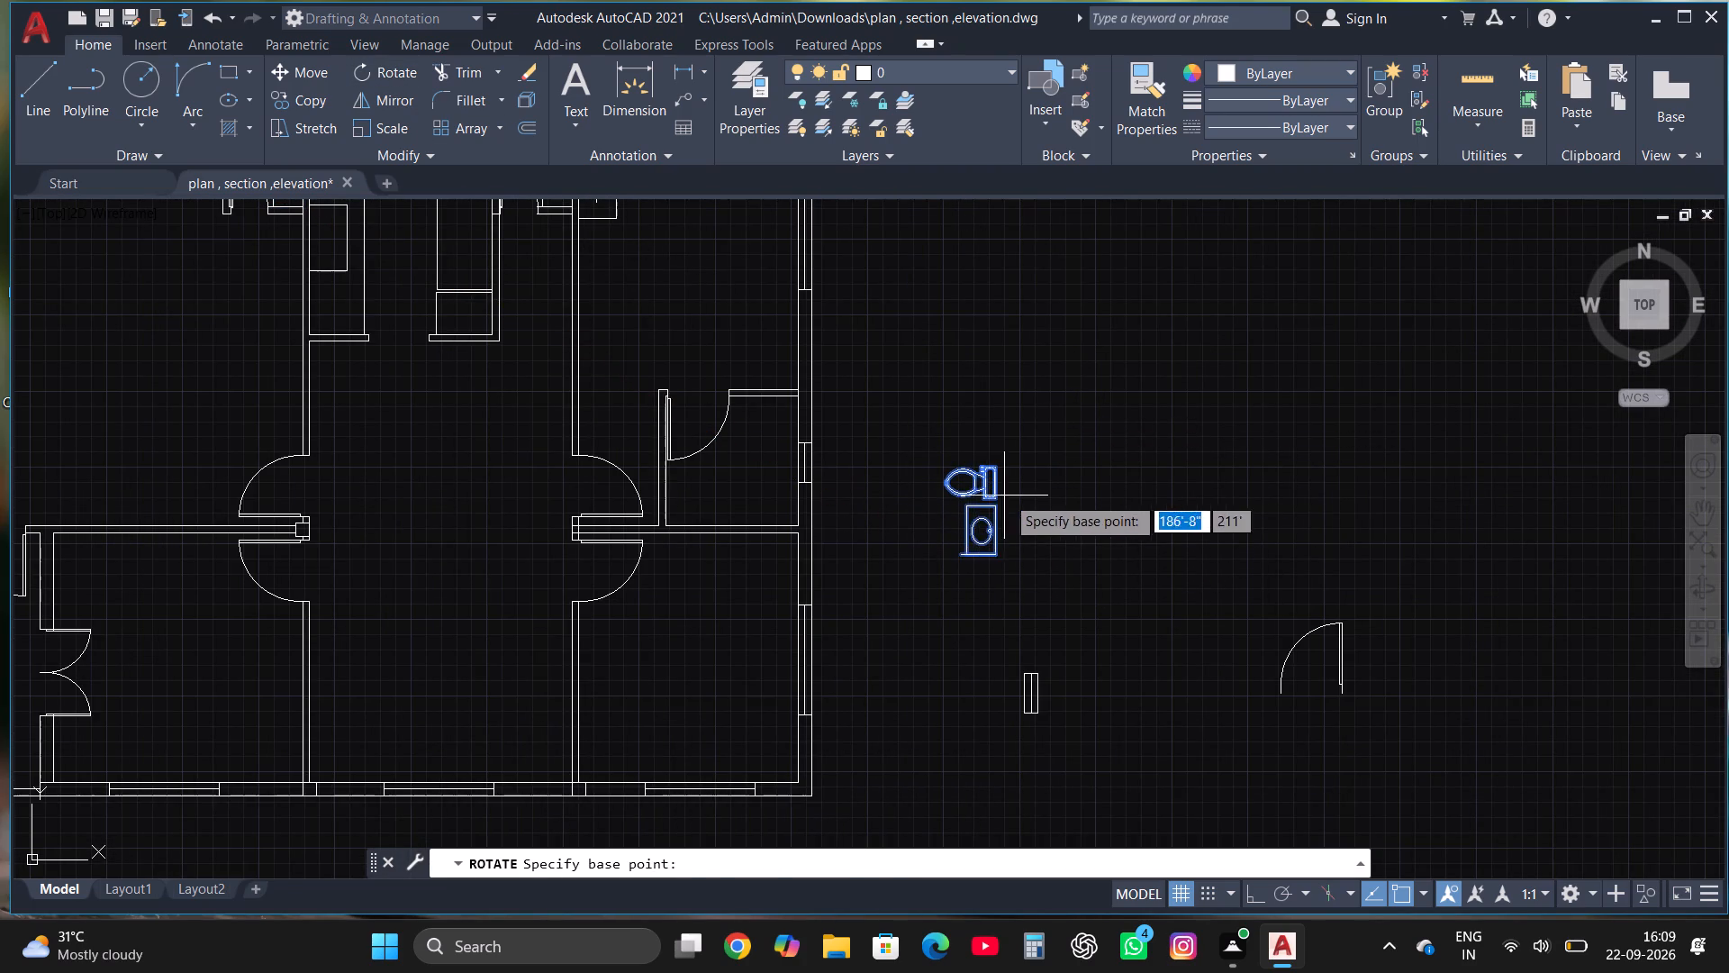
pyautogui.press('F8')
pyautogui.click(962, 660)
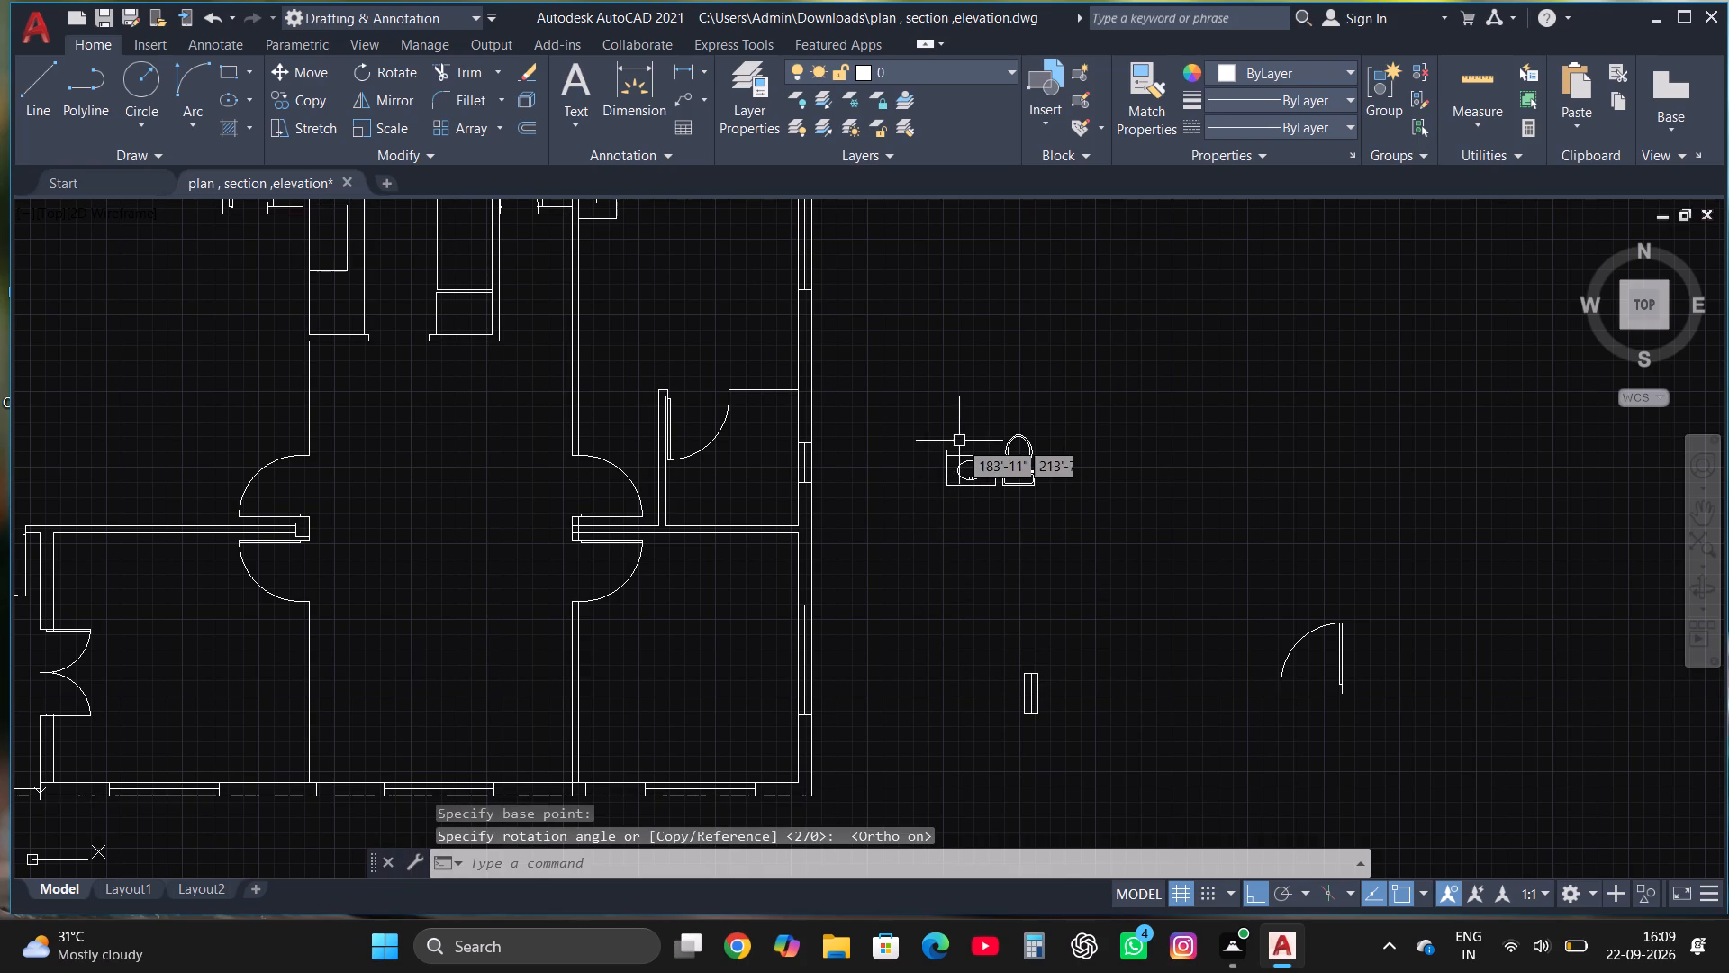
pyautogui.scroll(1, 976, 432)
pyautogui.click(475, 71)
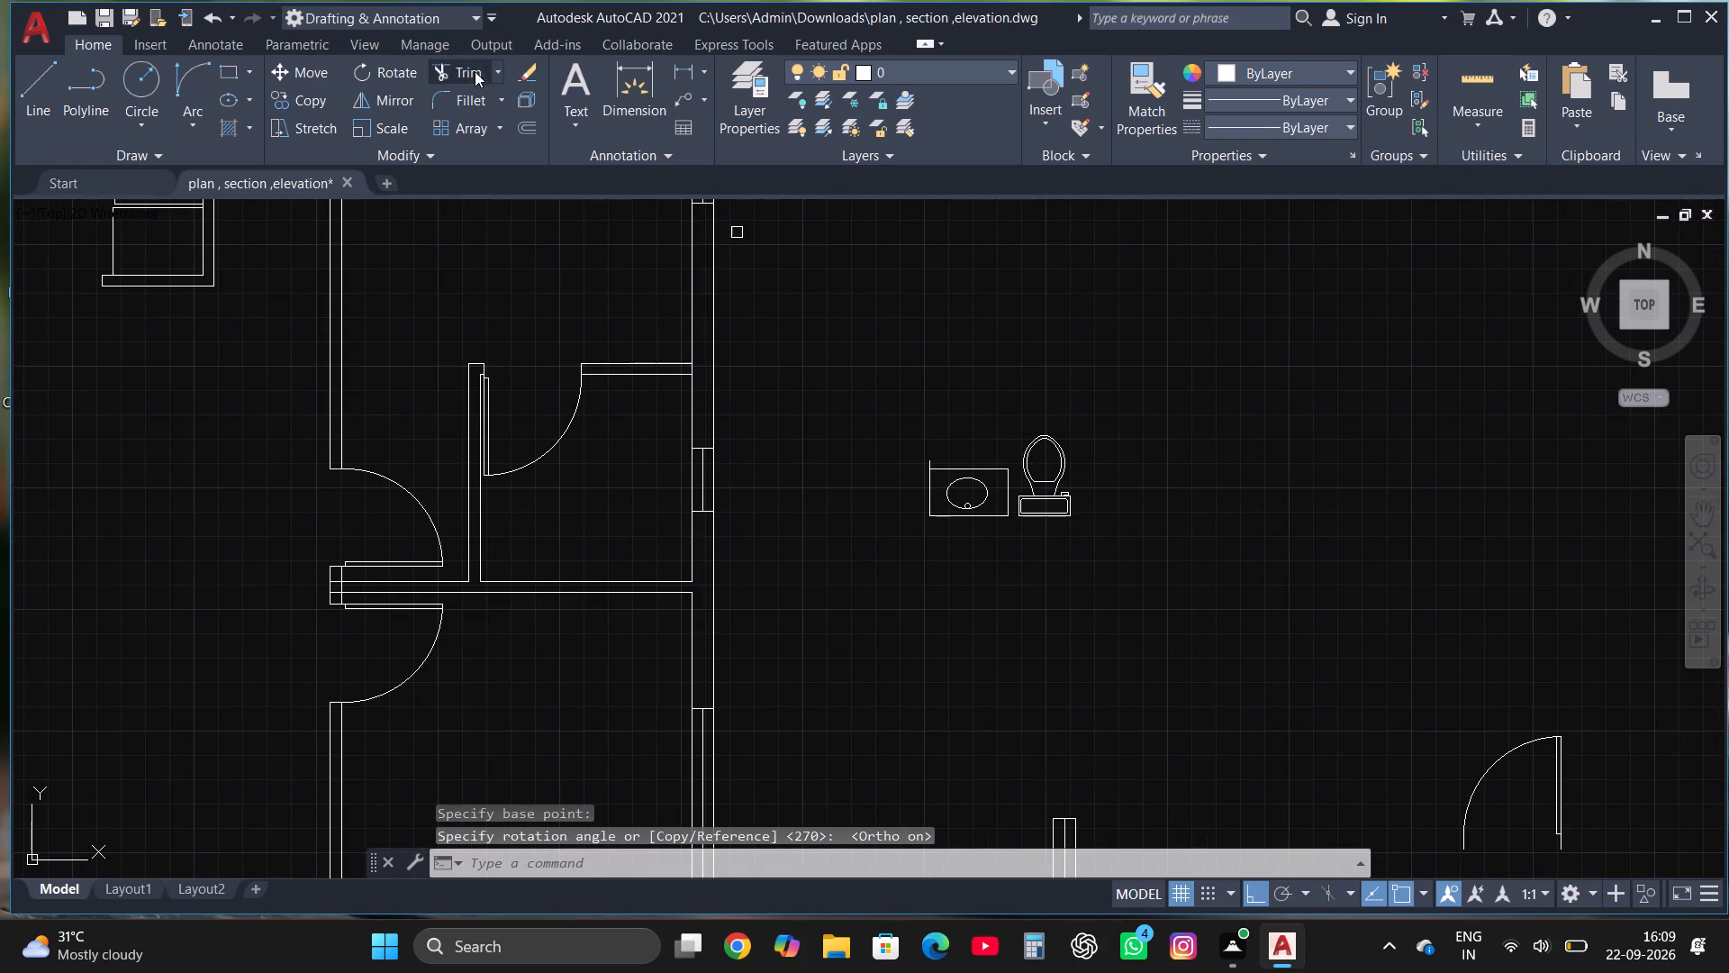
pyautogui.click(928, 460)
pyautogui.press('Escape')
# Copy the rotated toilet and washbasin into the right-hand bedroom's lower bathroom, with the washbasin's lower left corner on the bottom wall.
pyautogui.click(902, 557)
pyautogui.click(1139, 406)
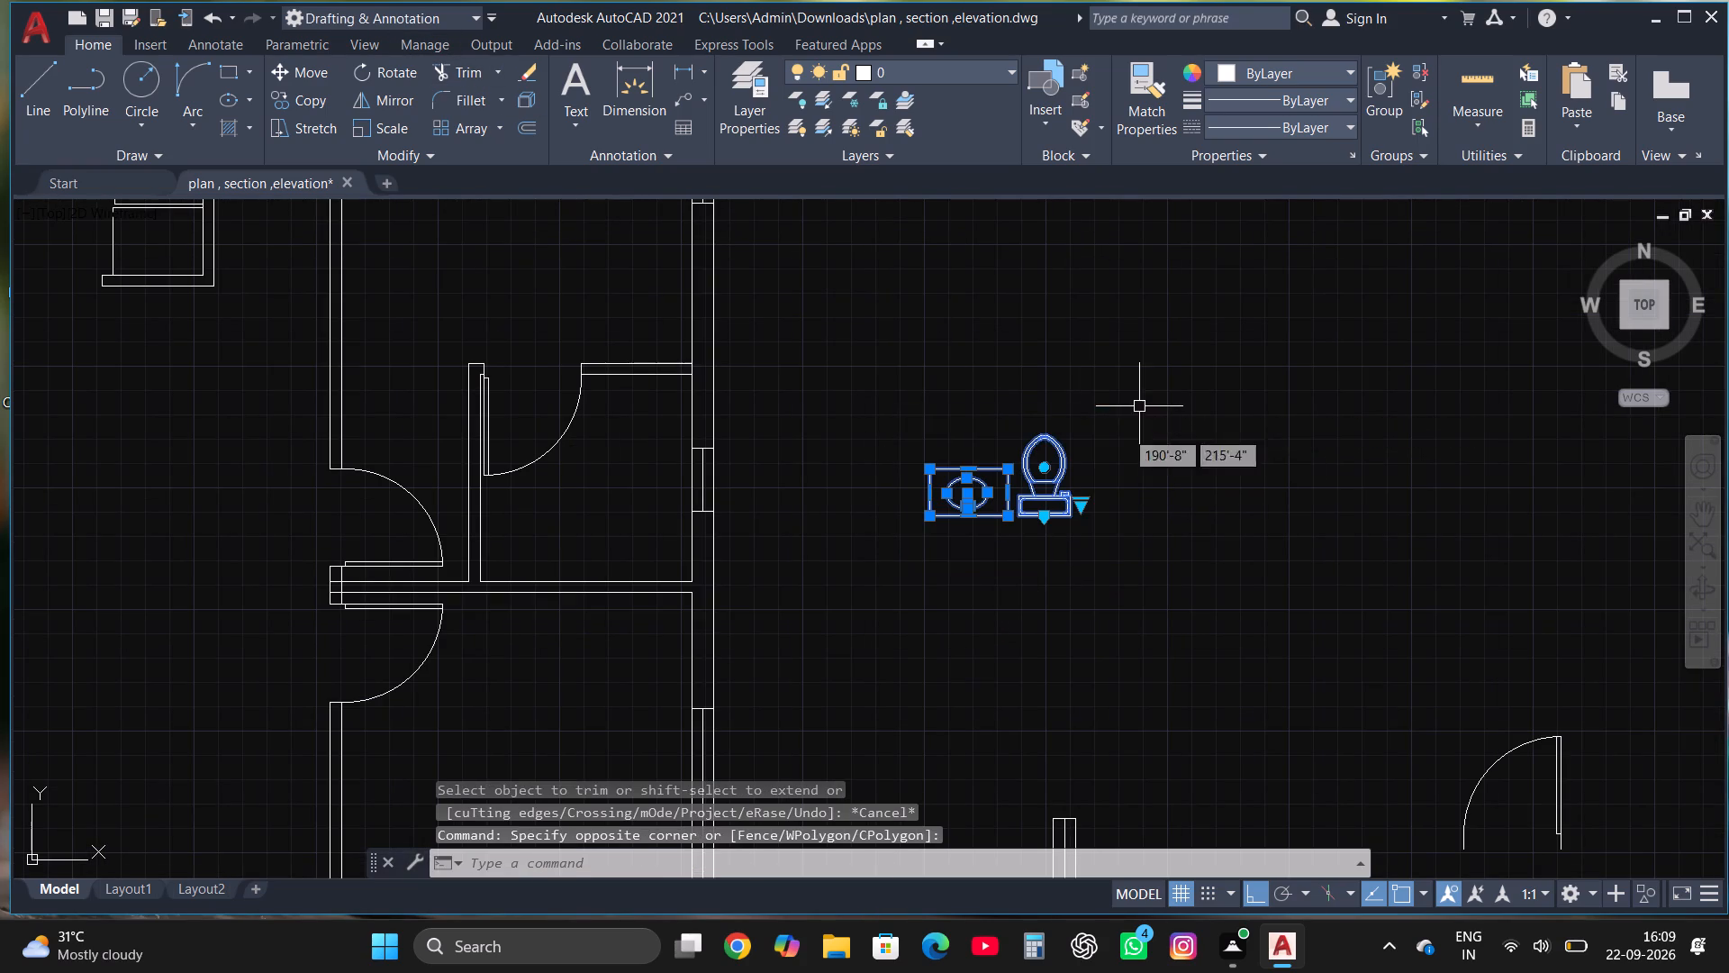
pyautogui.click(302, 101)
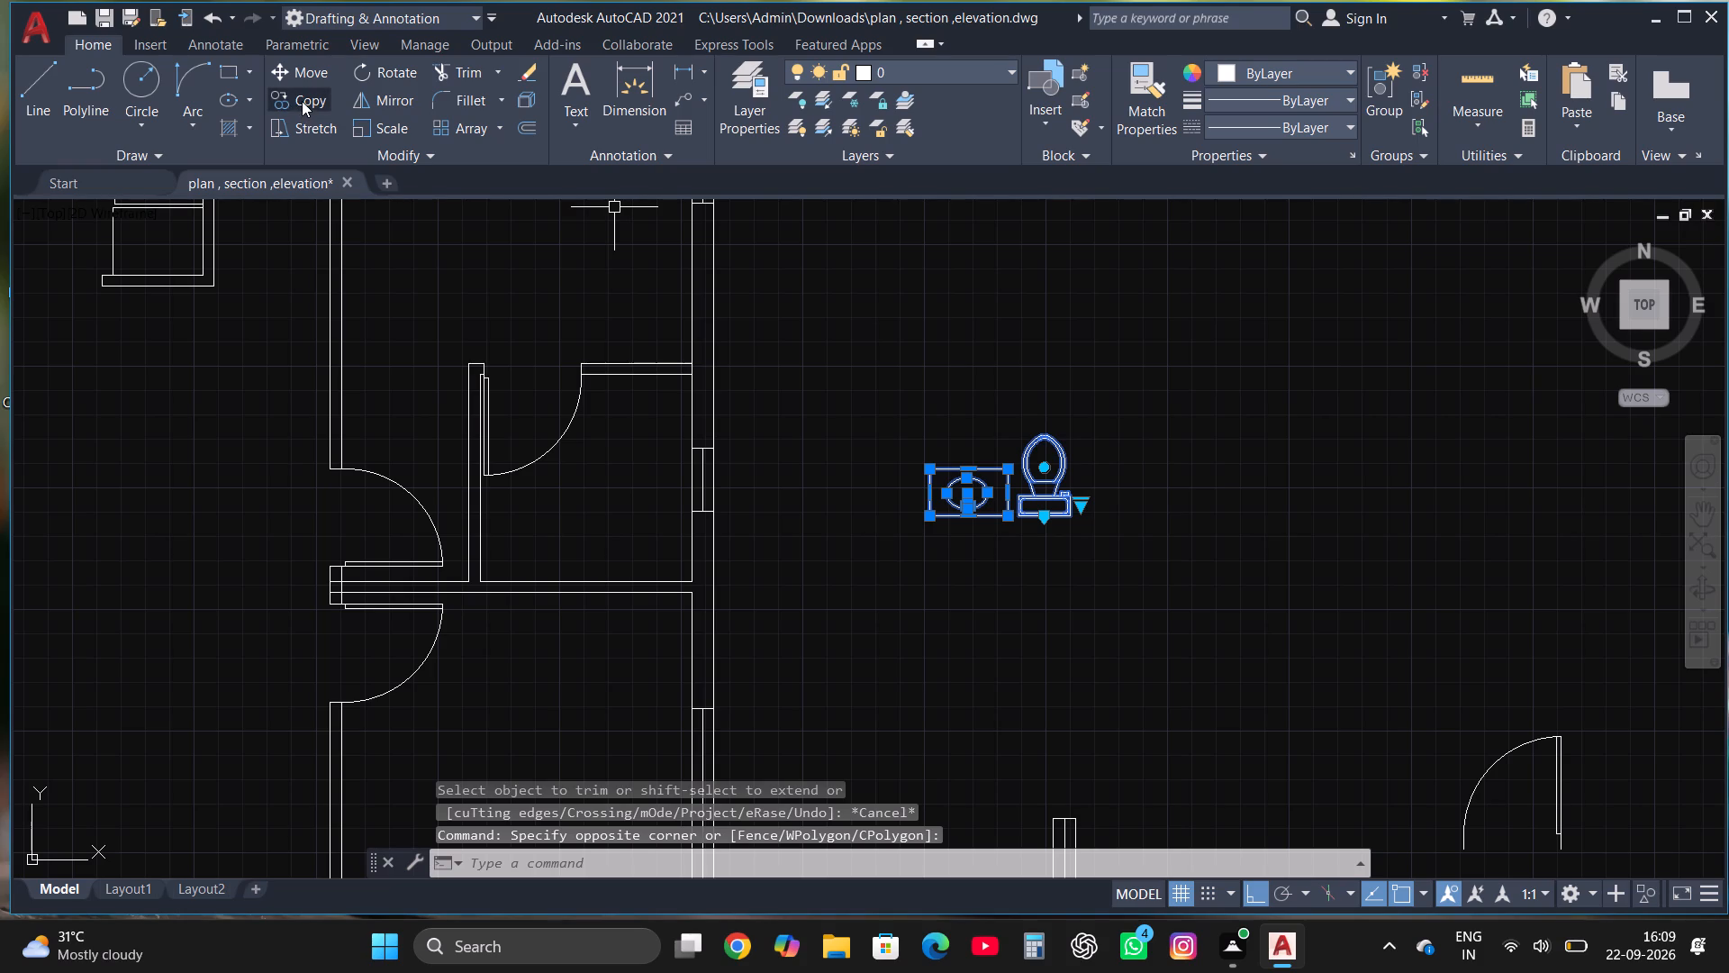
pyautogui.click(927, 516)
pyautogui.scroll(-1, 1067, 463)
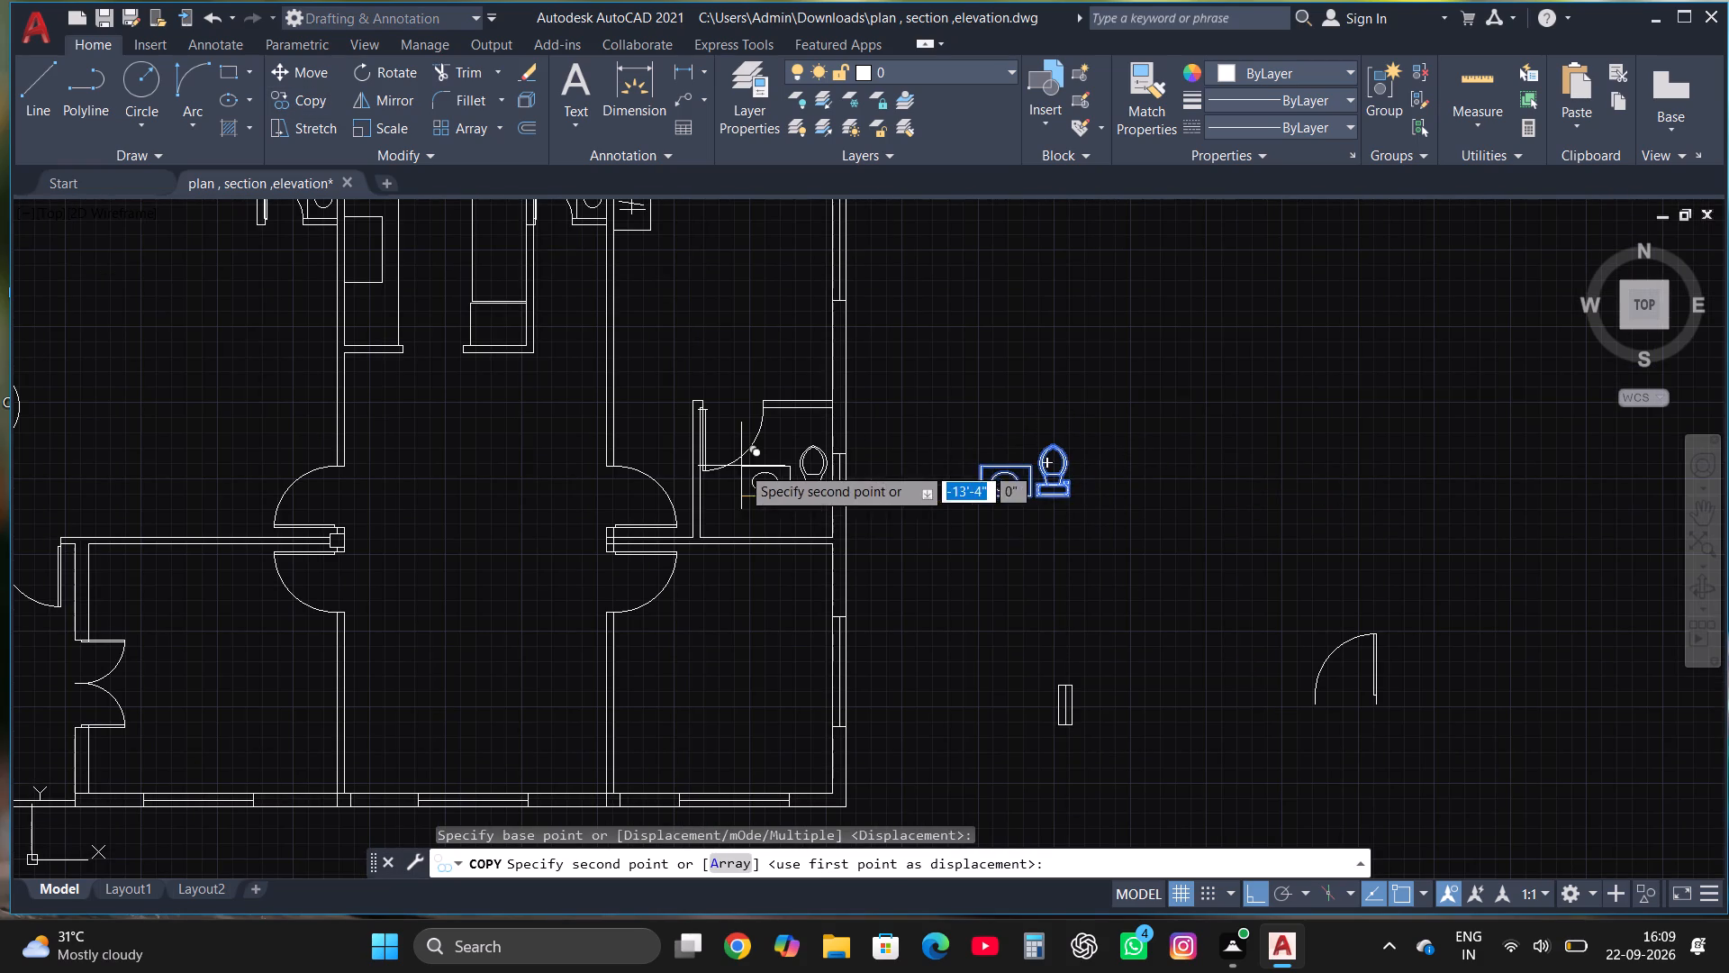
pyautogui.press('F8')
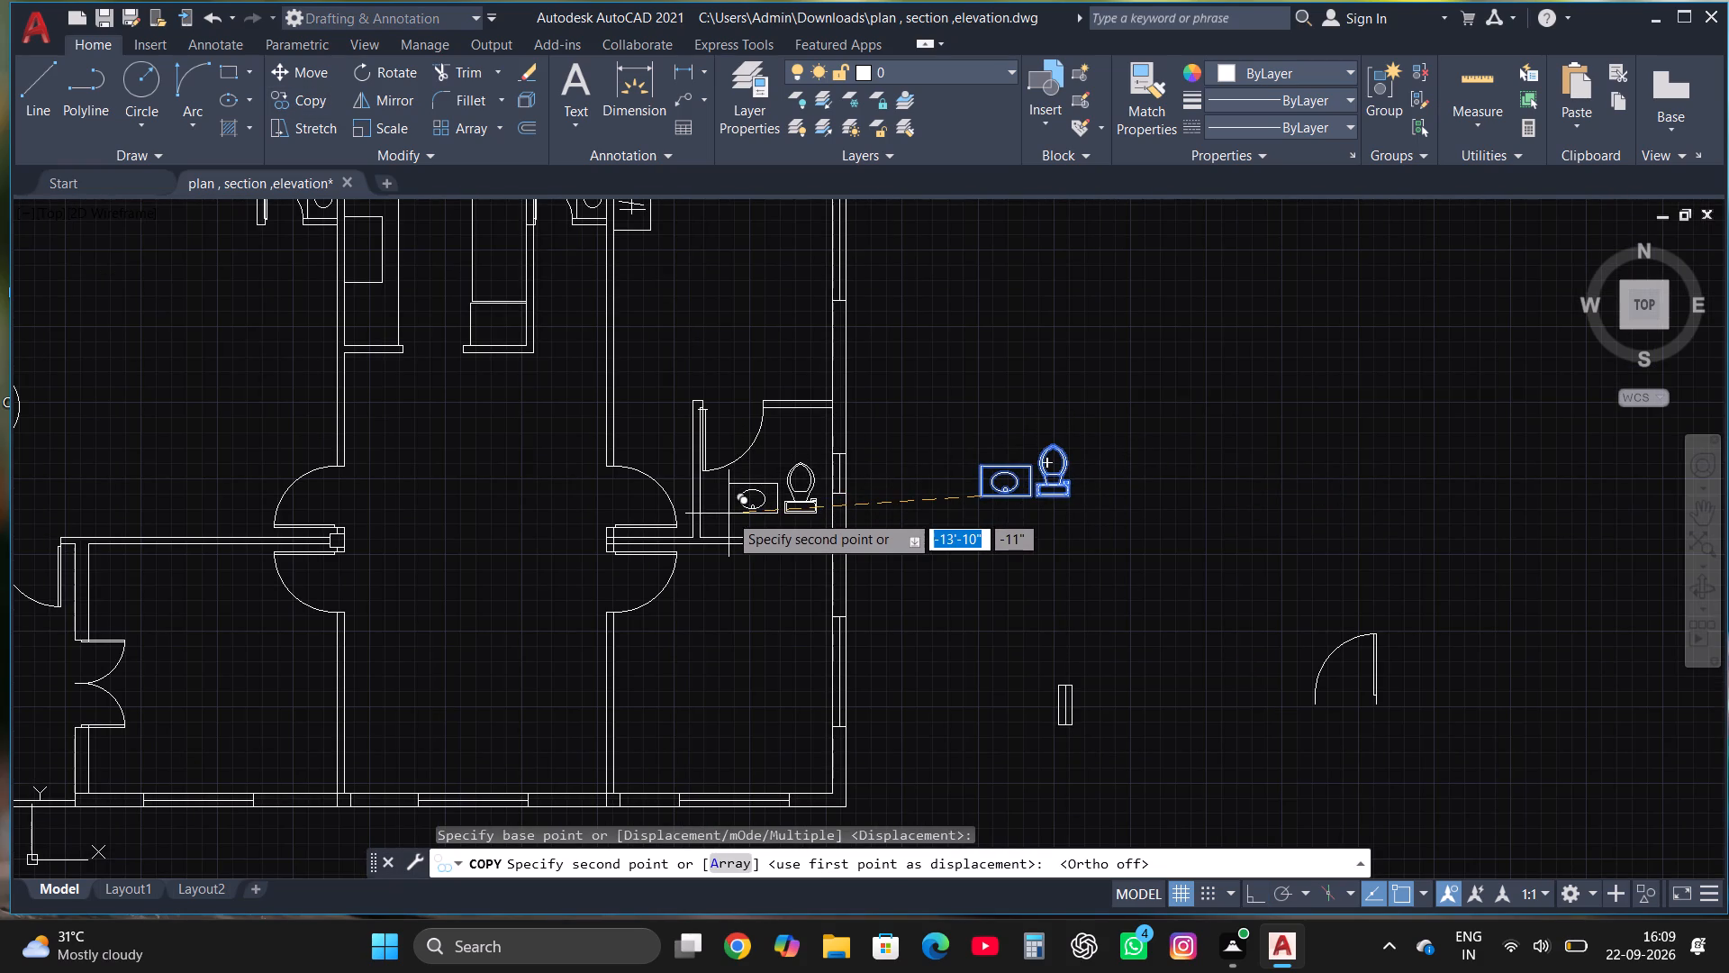
pyautogui.scroll(2, 729, 517)
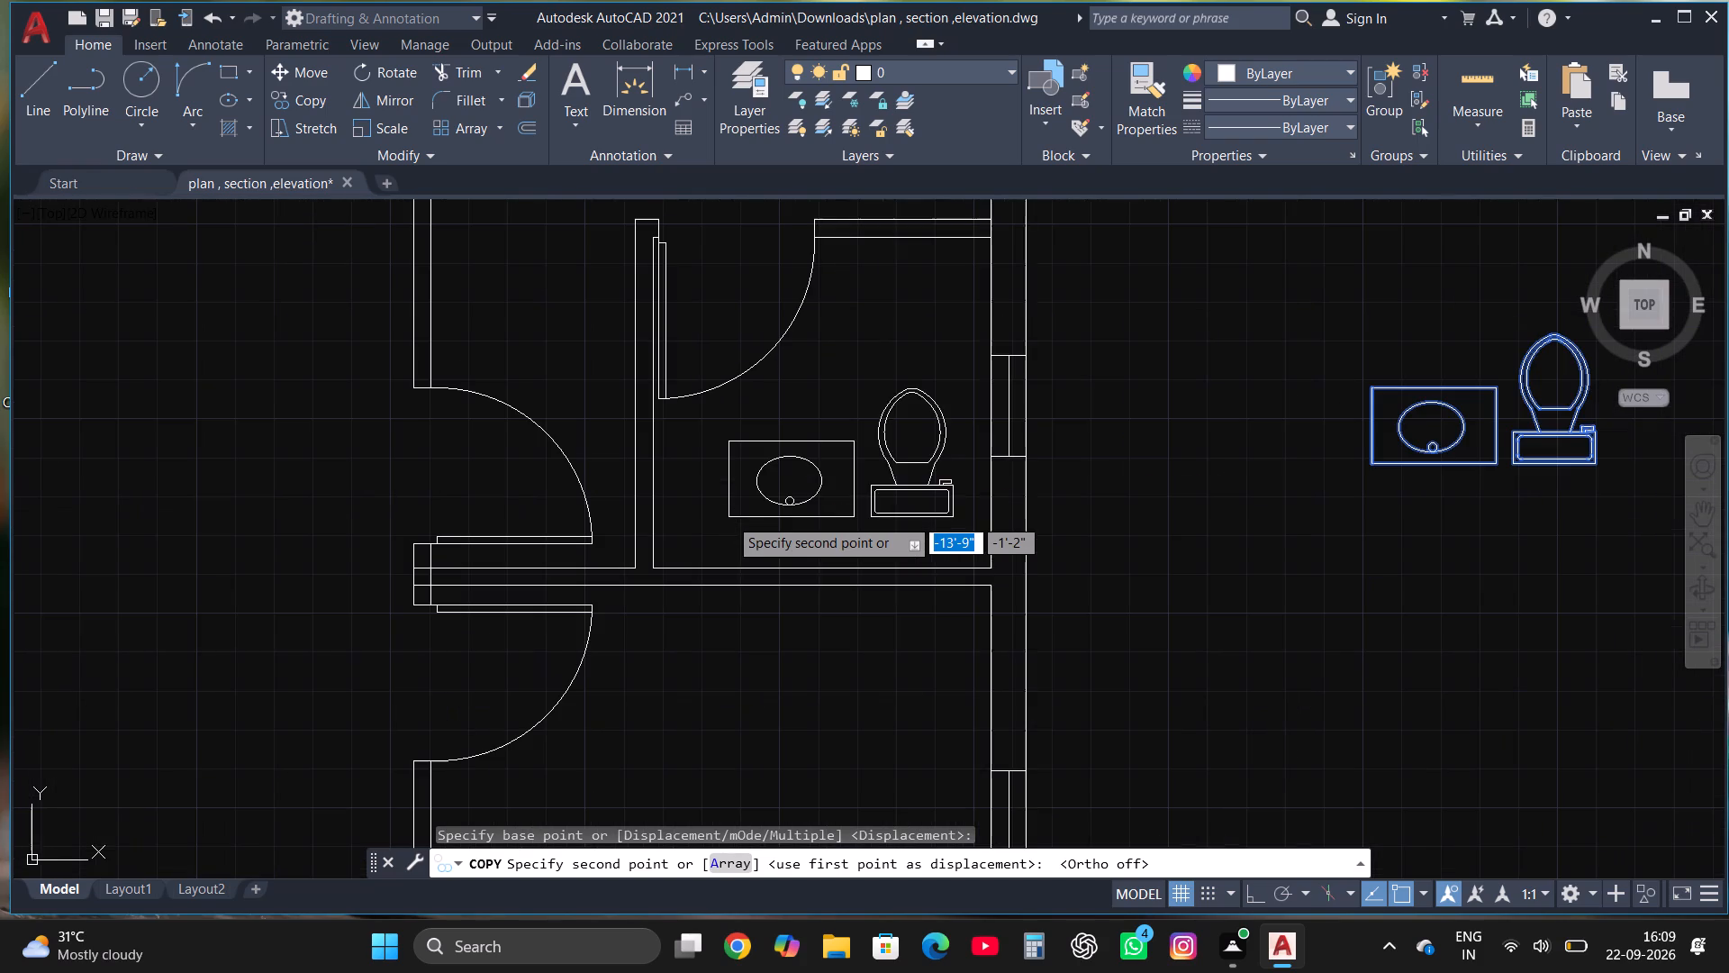
pyautogui.click(673, 566)
# Delete the spare toilet and washbasin outside the plan.
pyautogui.scroll(-2, 855, 532)
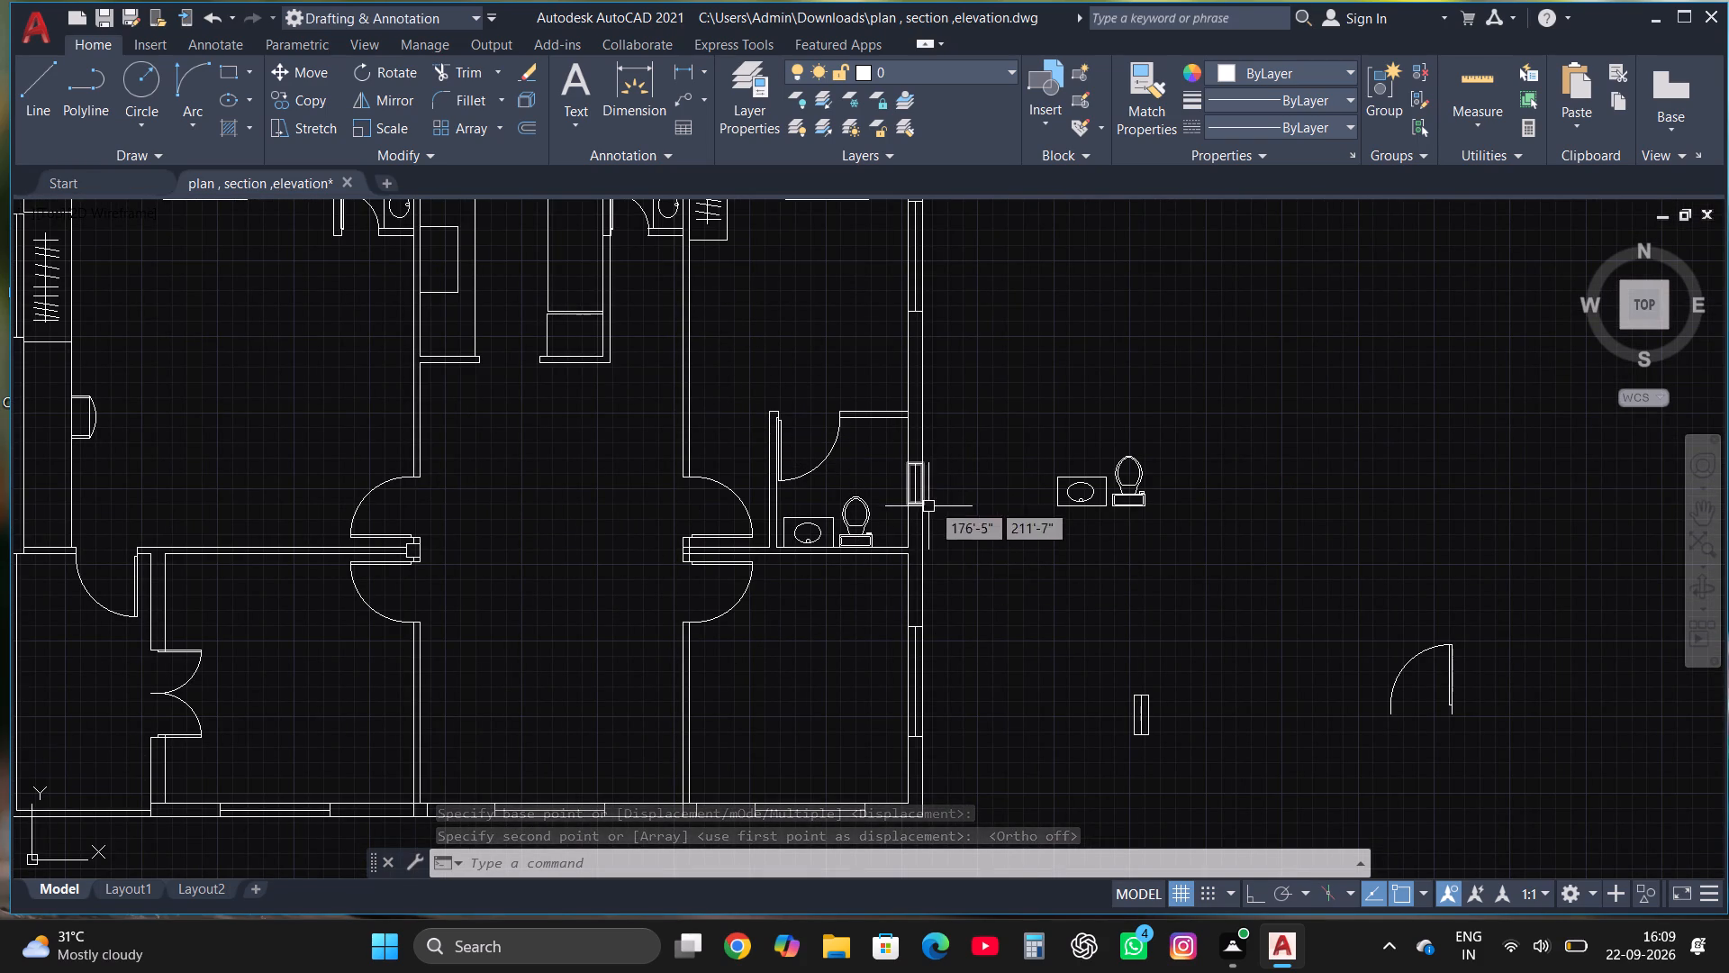
pyautogui.click(1048, 524)
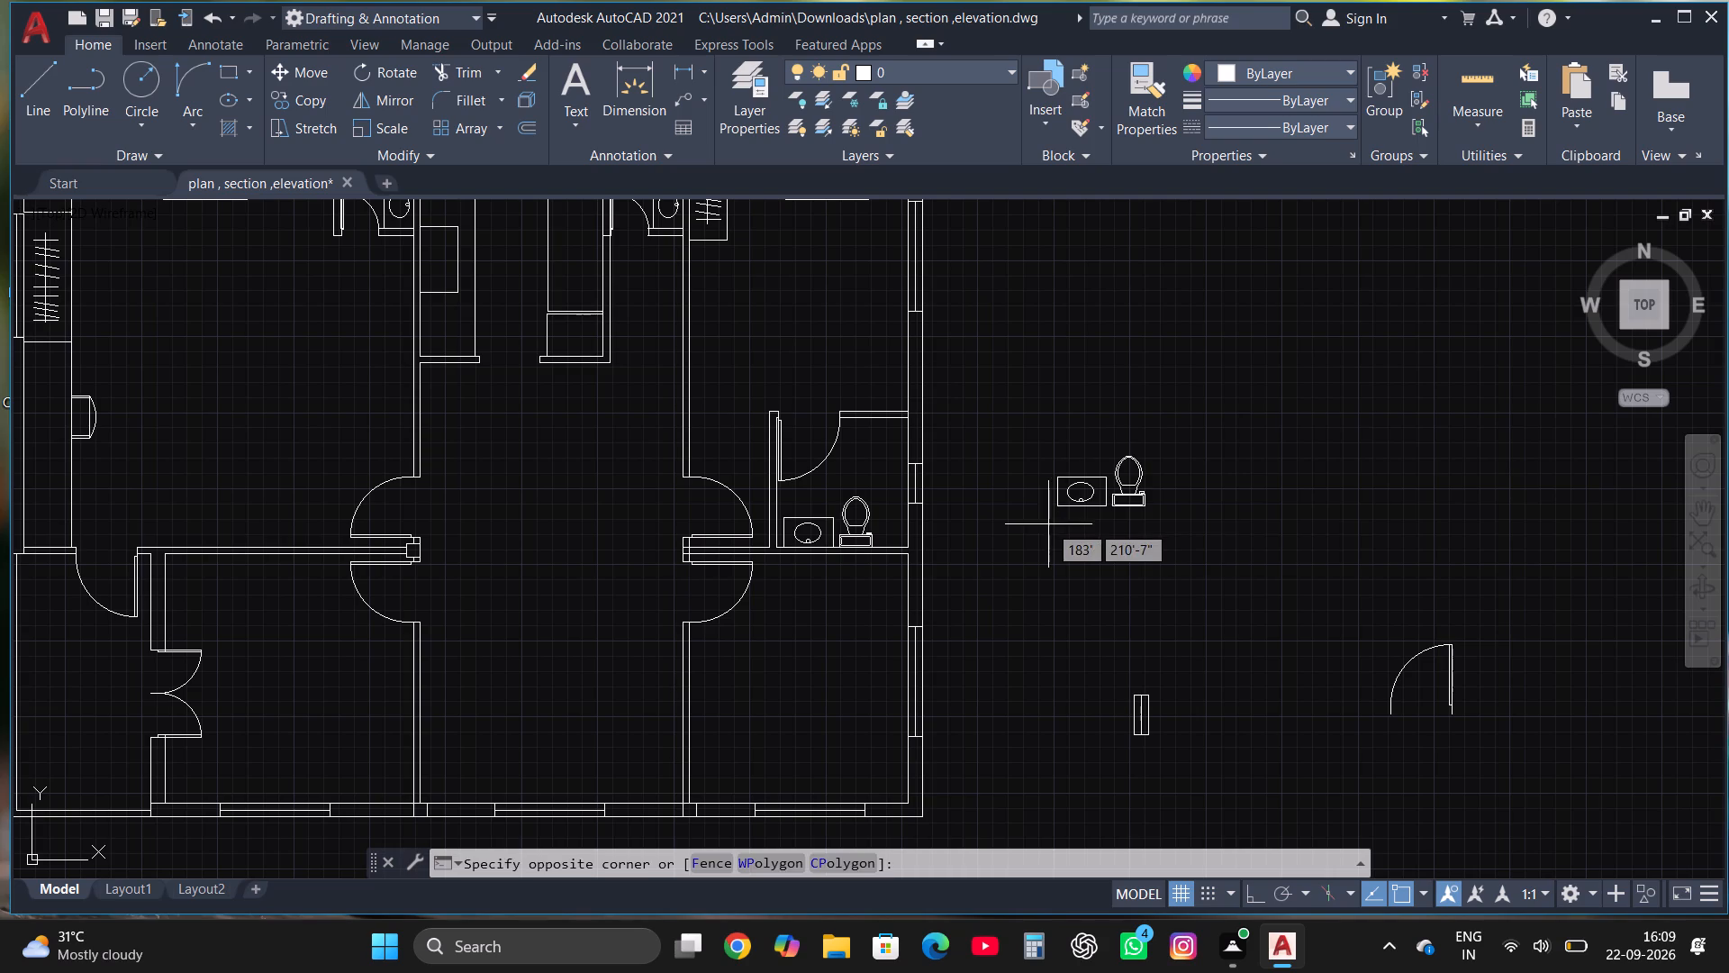
pyautogui.click(1251, 450)
pyautogui.press('Delete')
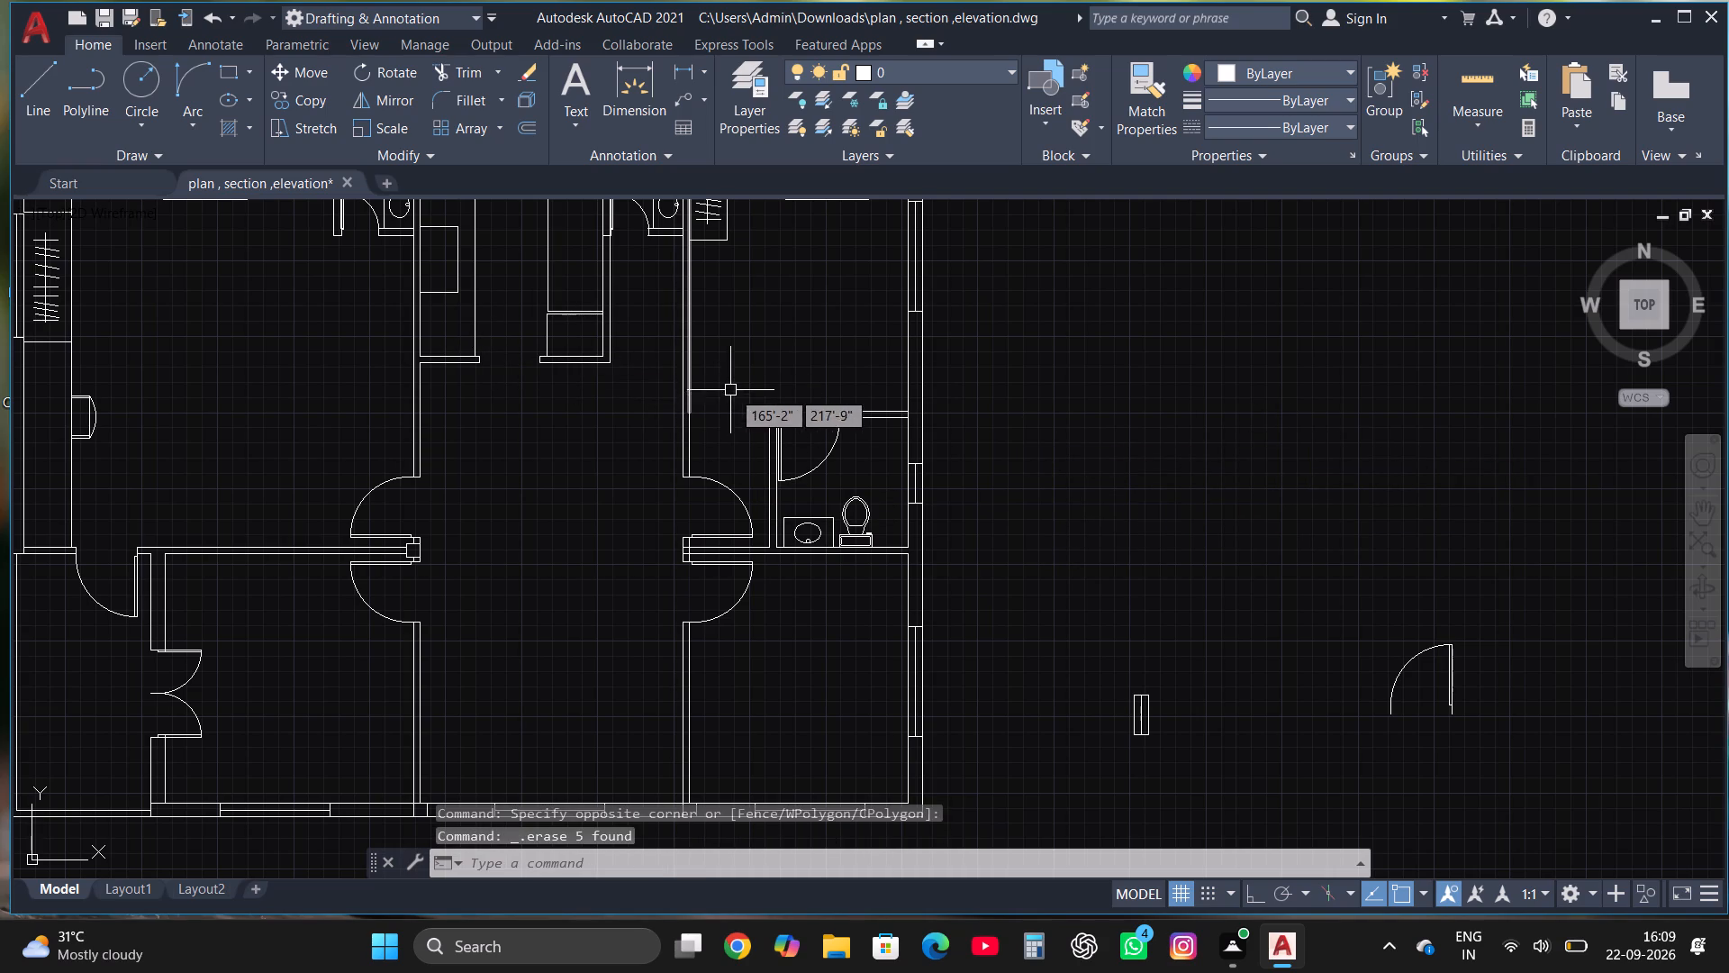
# Copy the double bed with its two side tables from the upper right bedroom into the empty area right of the plan.
pyautogui.scroll(-1, 806, 505)
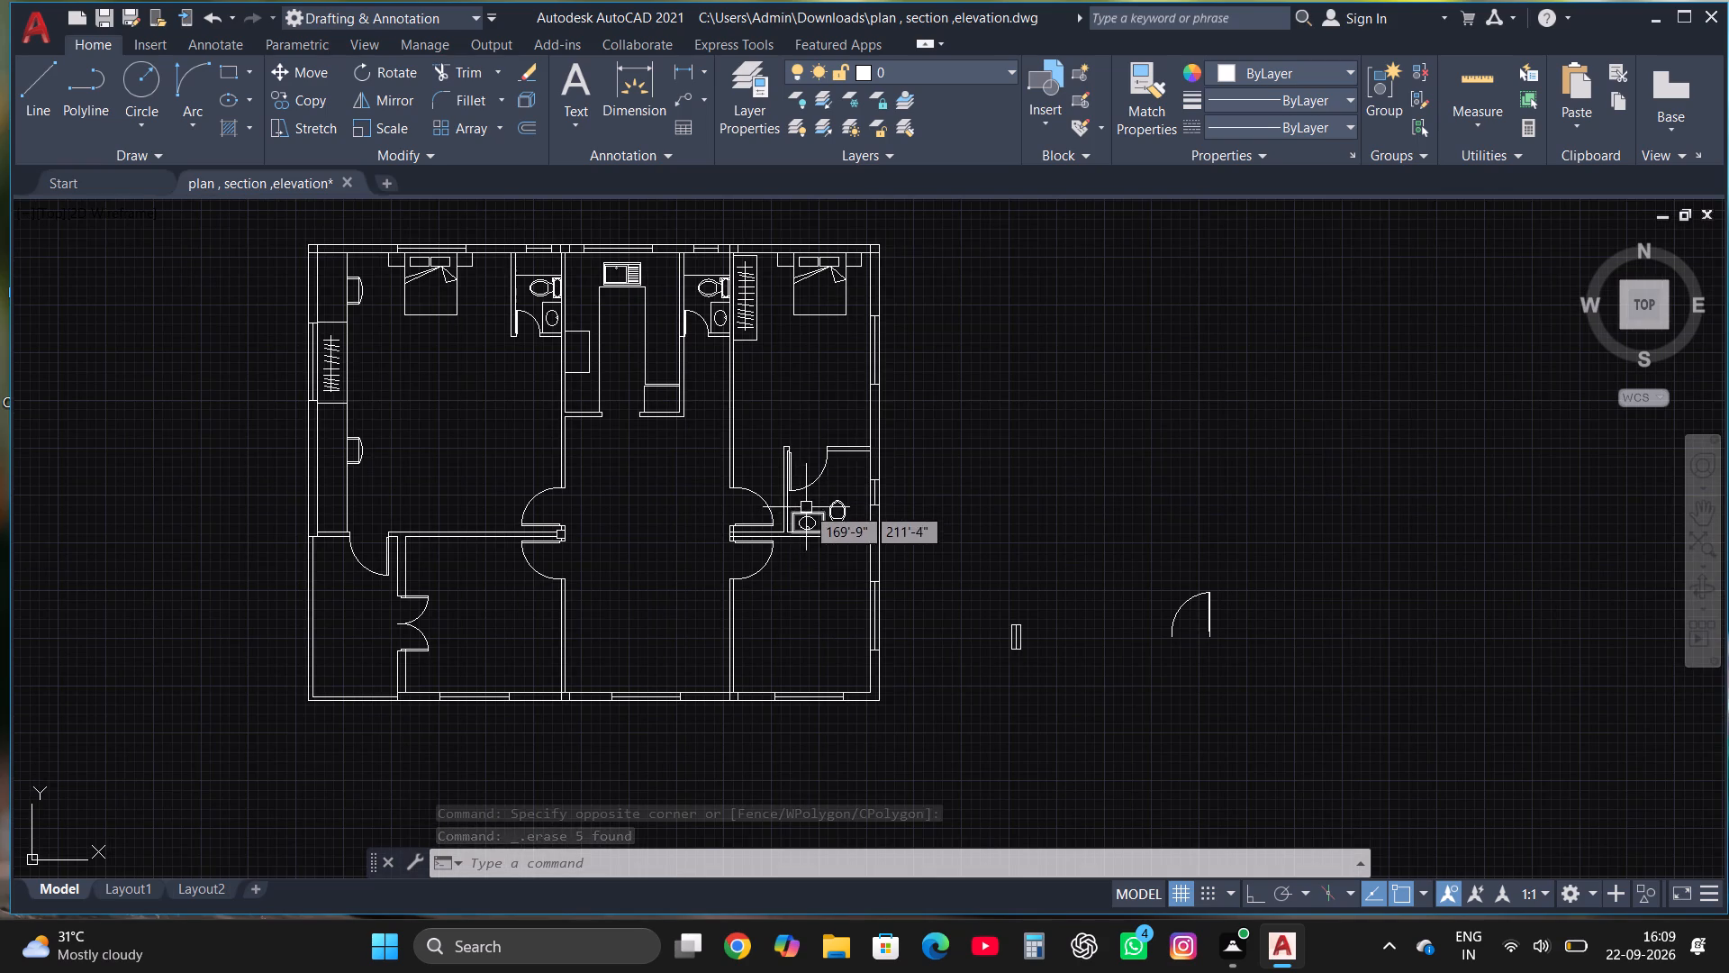
pyautogui.scroll(2, 809, 217)
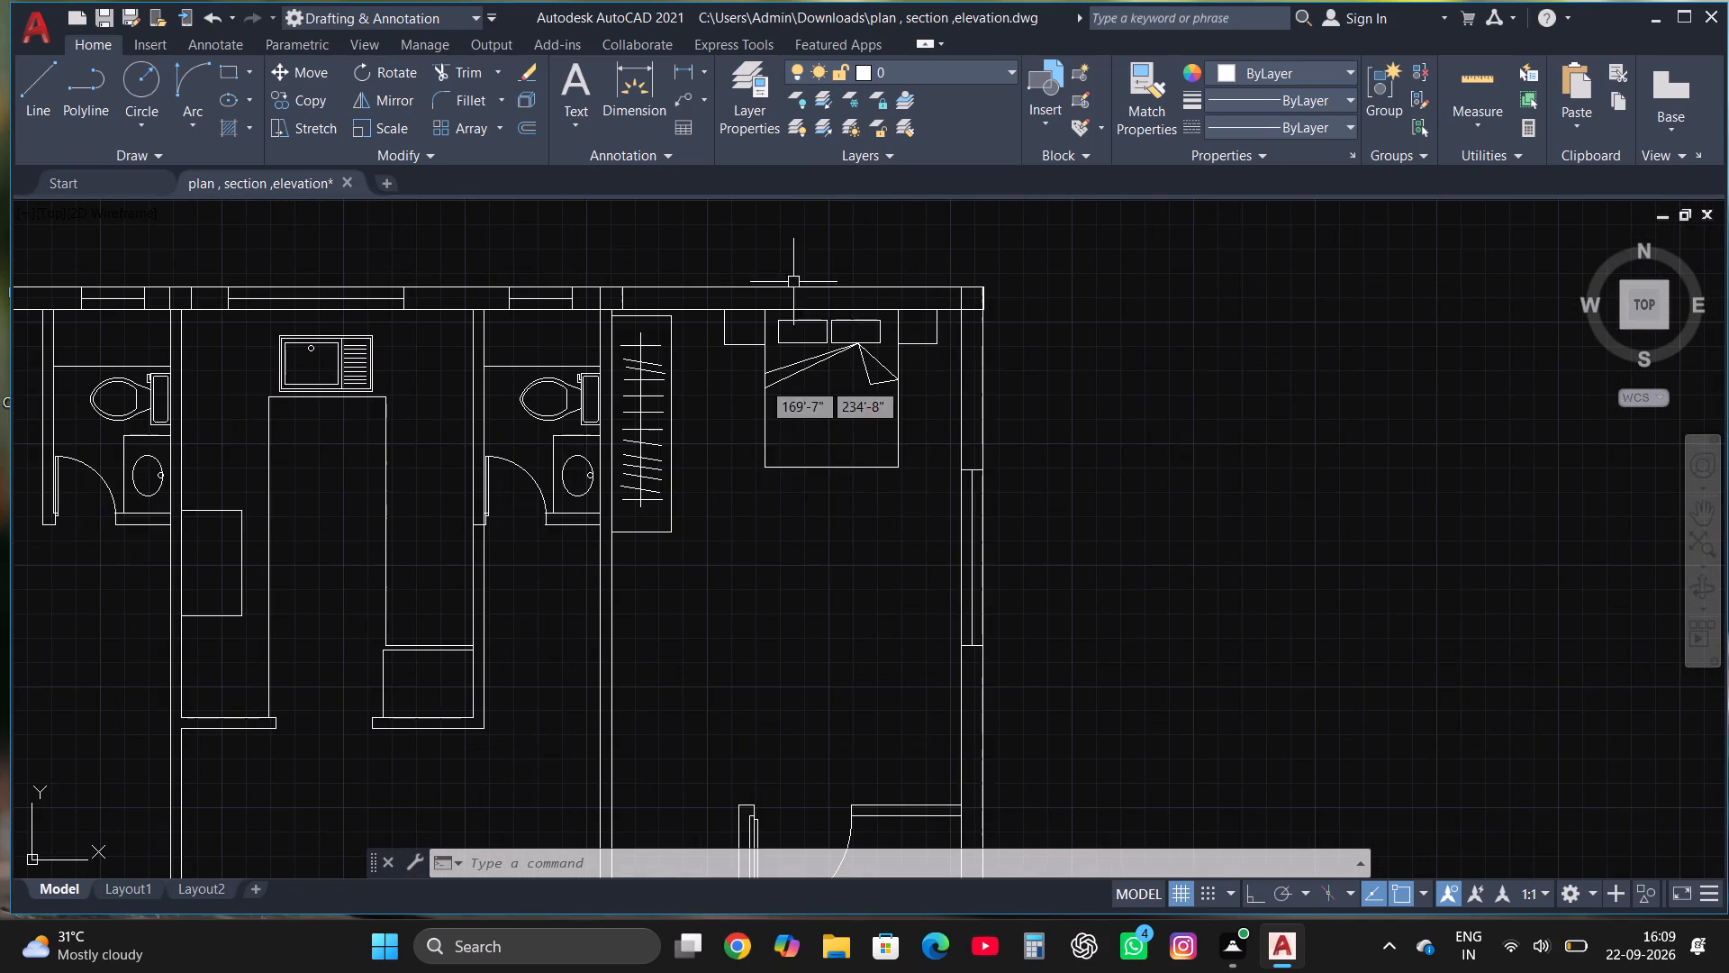
pyautogui.click(700, 528)
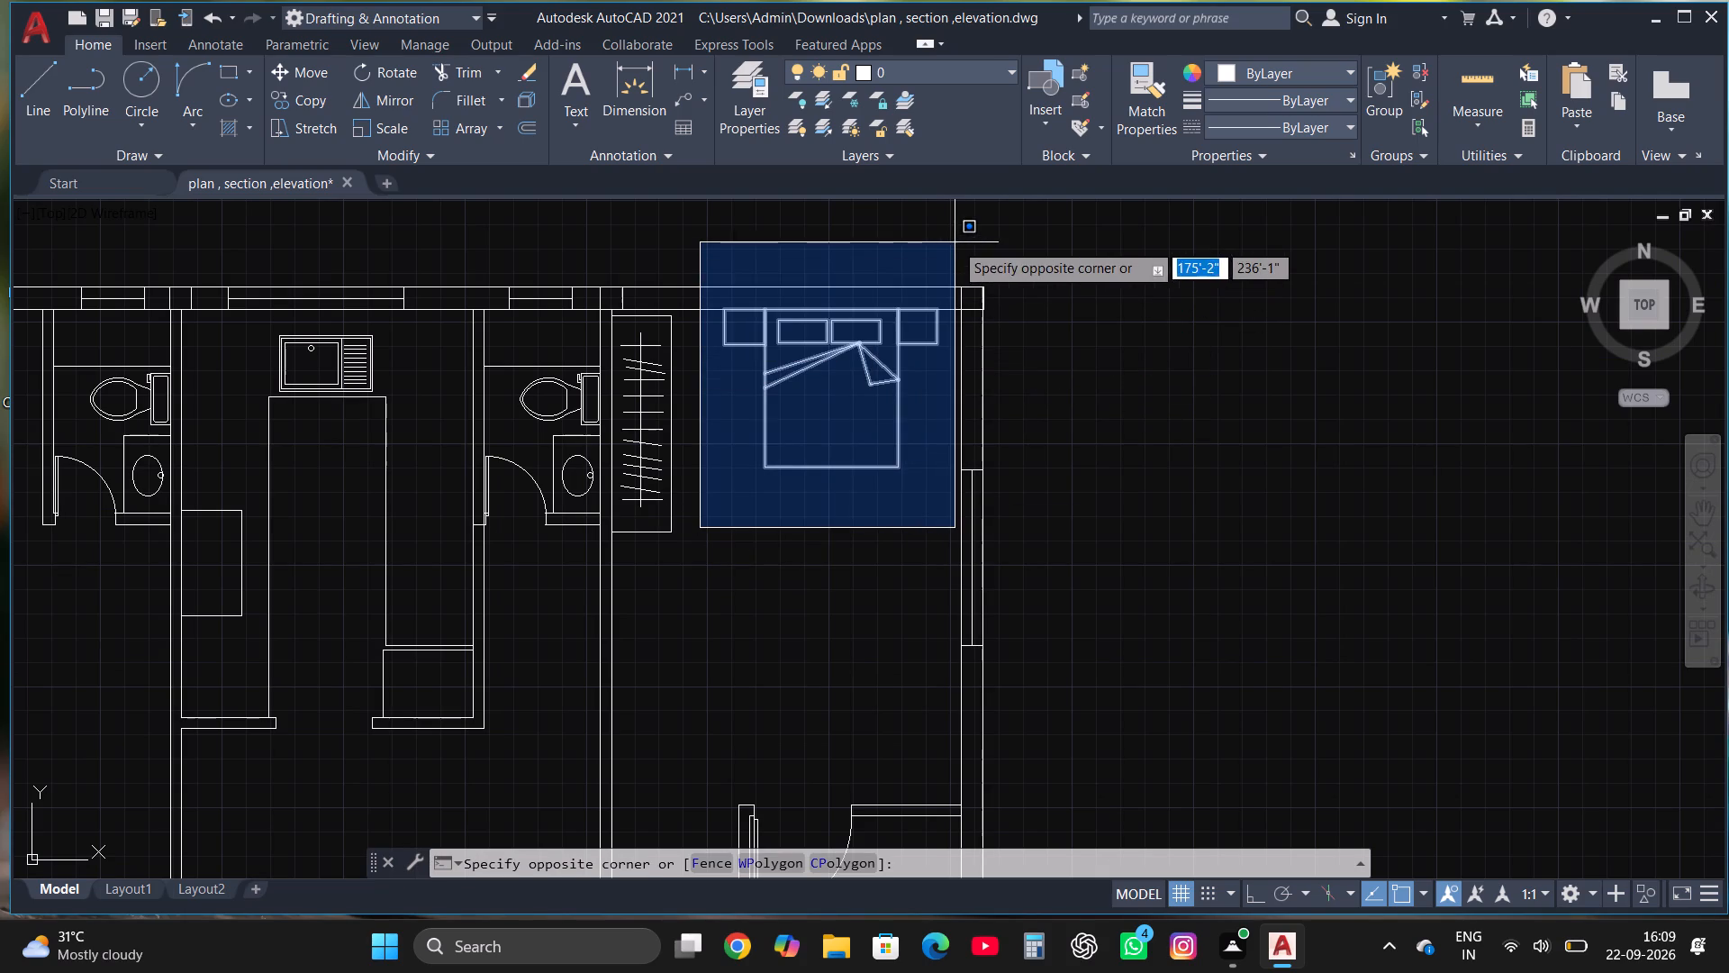
pyautogui.click(953, 233)
pyautogui.click(327, 101)
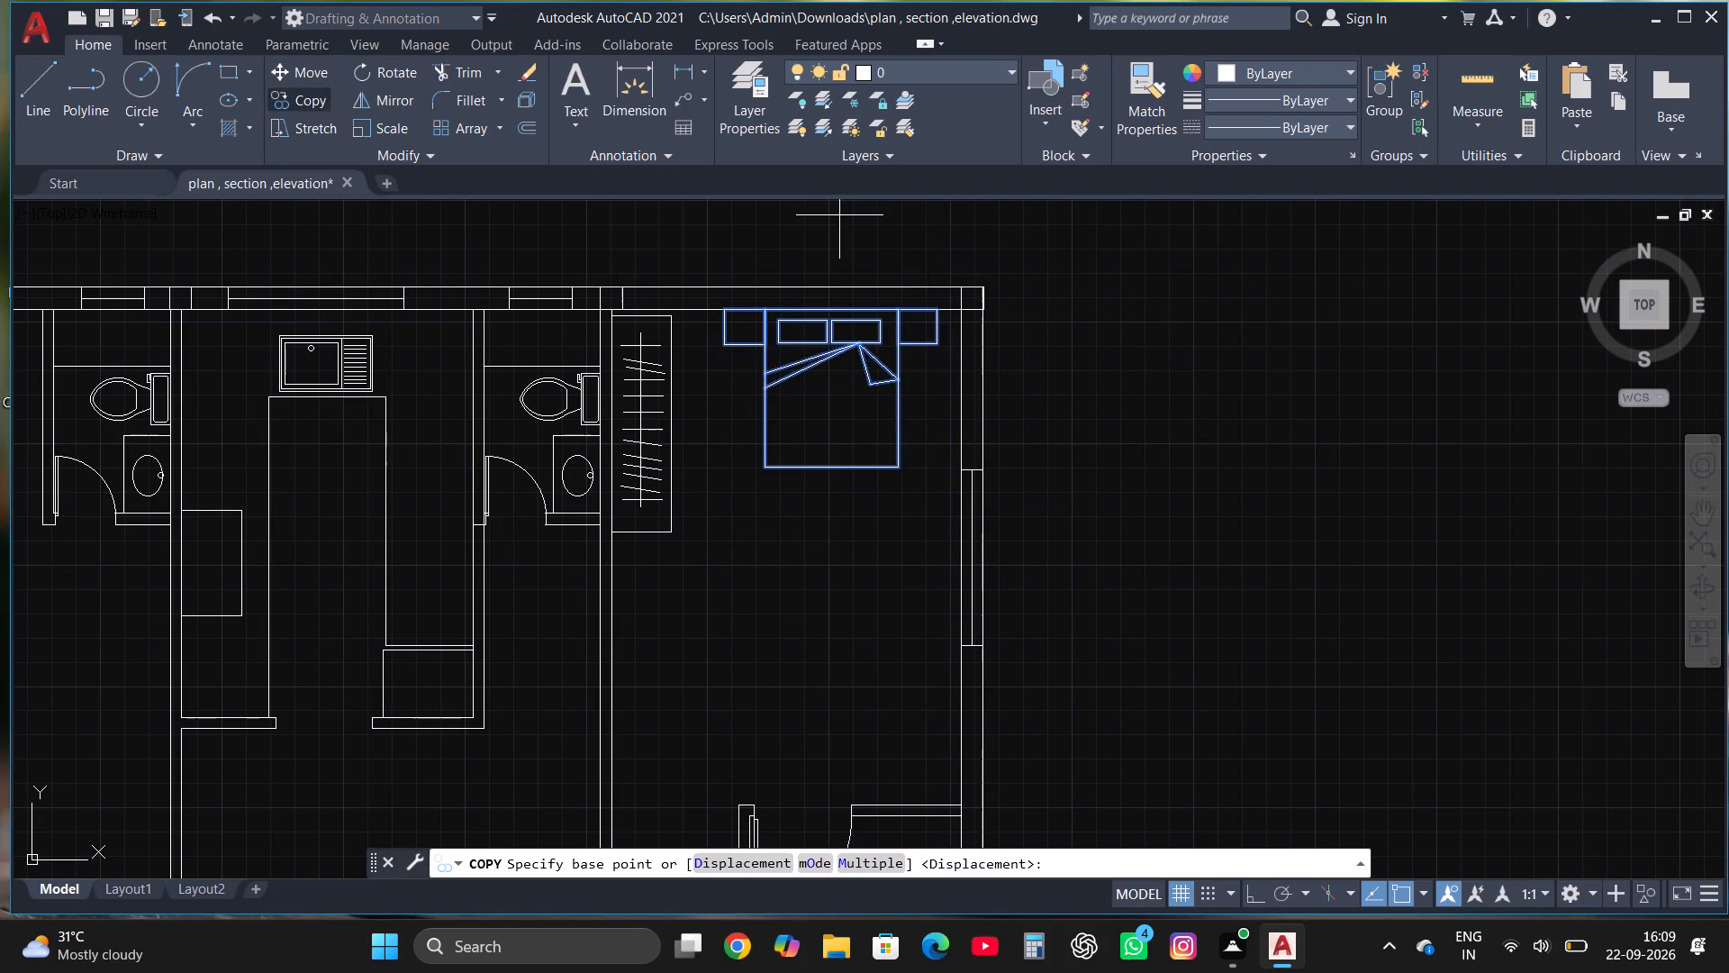
pyautogui.click(788, 386)
pyautogui.scroll(-2, 778, 366)
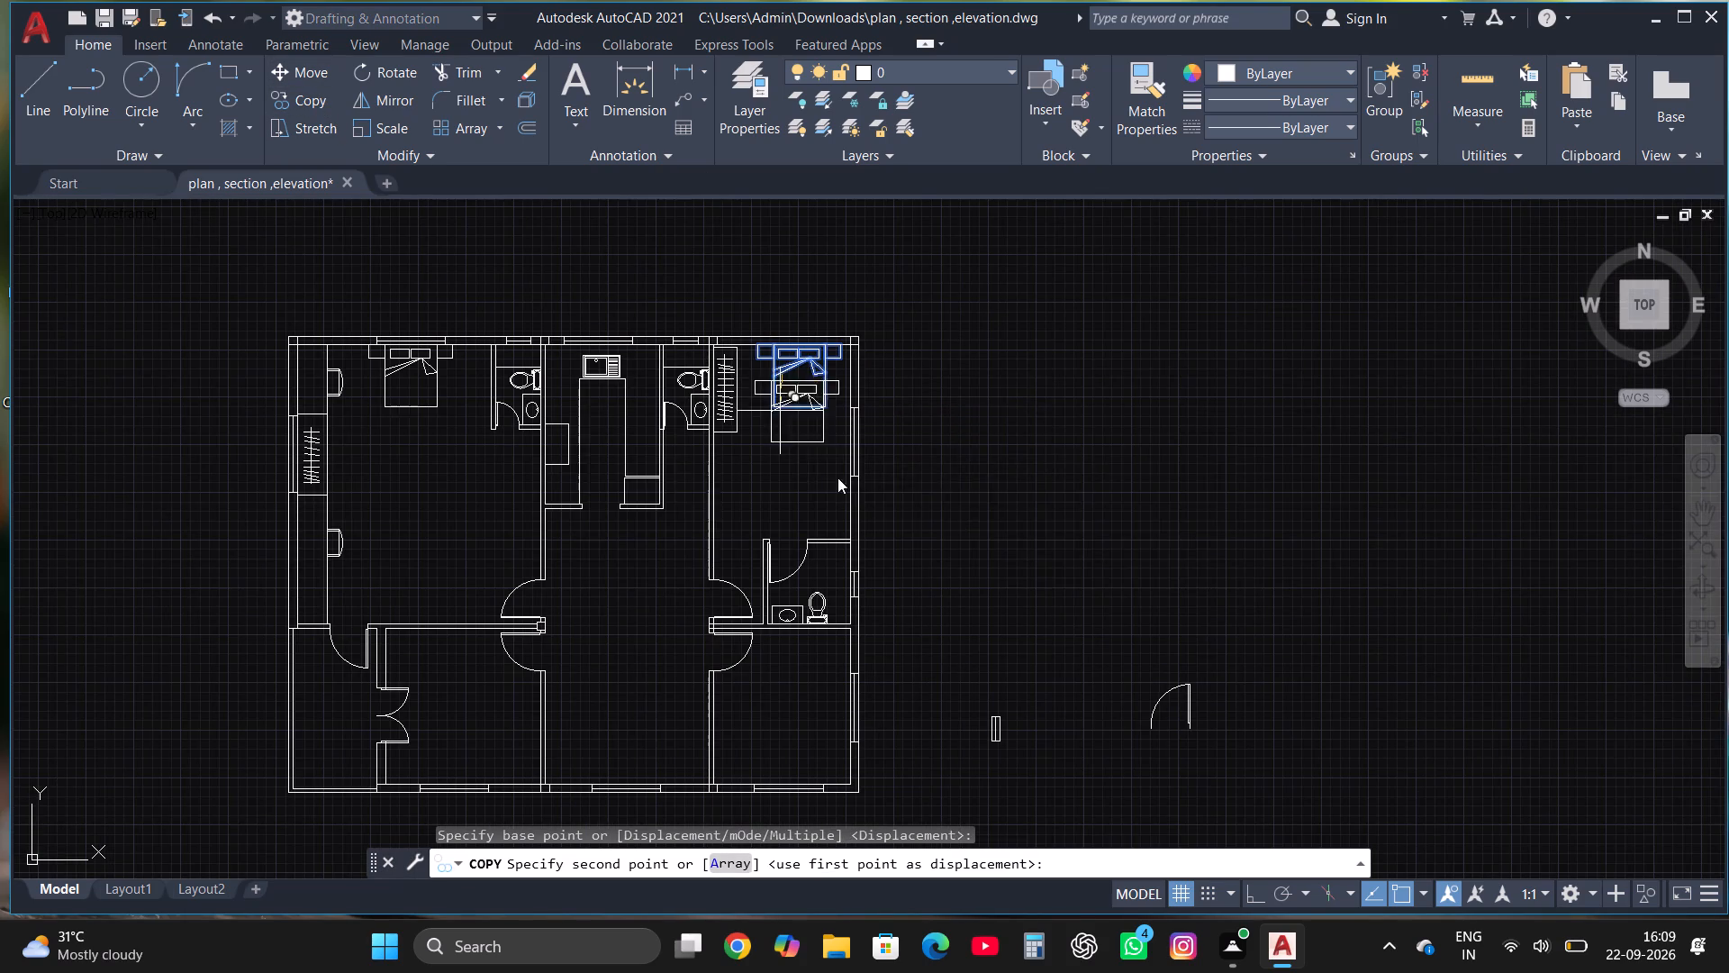
pyautogui.scroll(2, 952, 540)
pyautogui.click(952, 541)
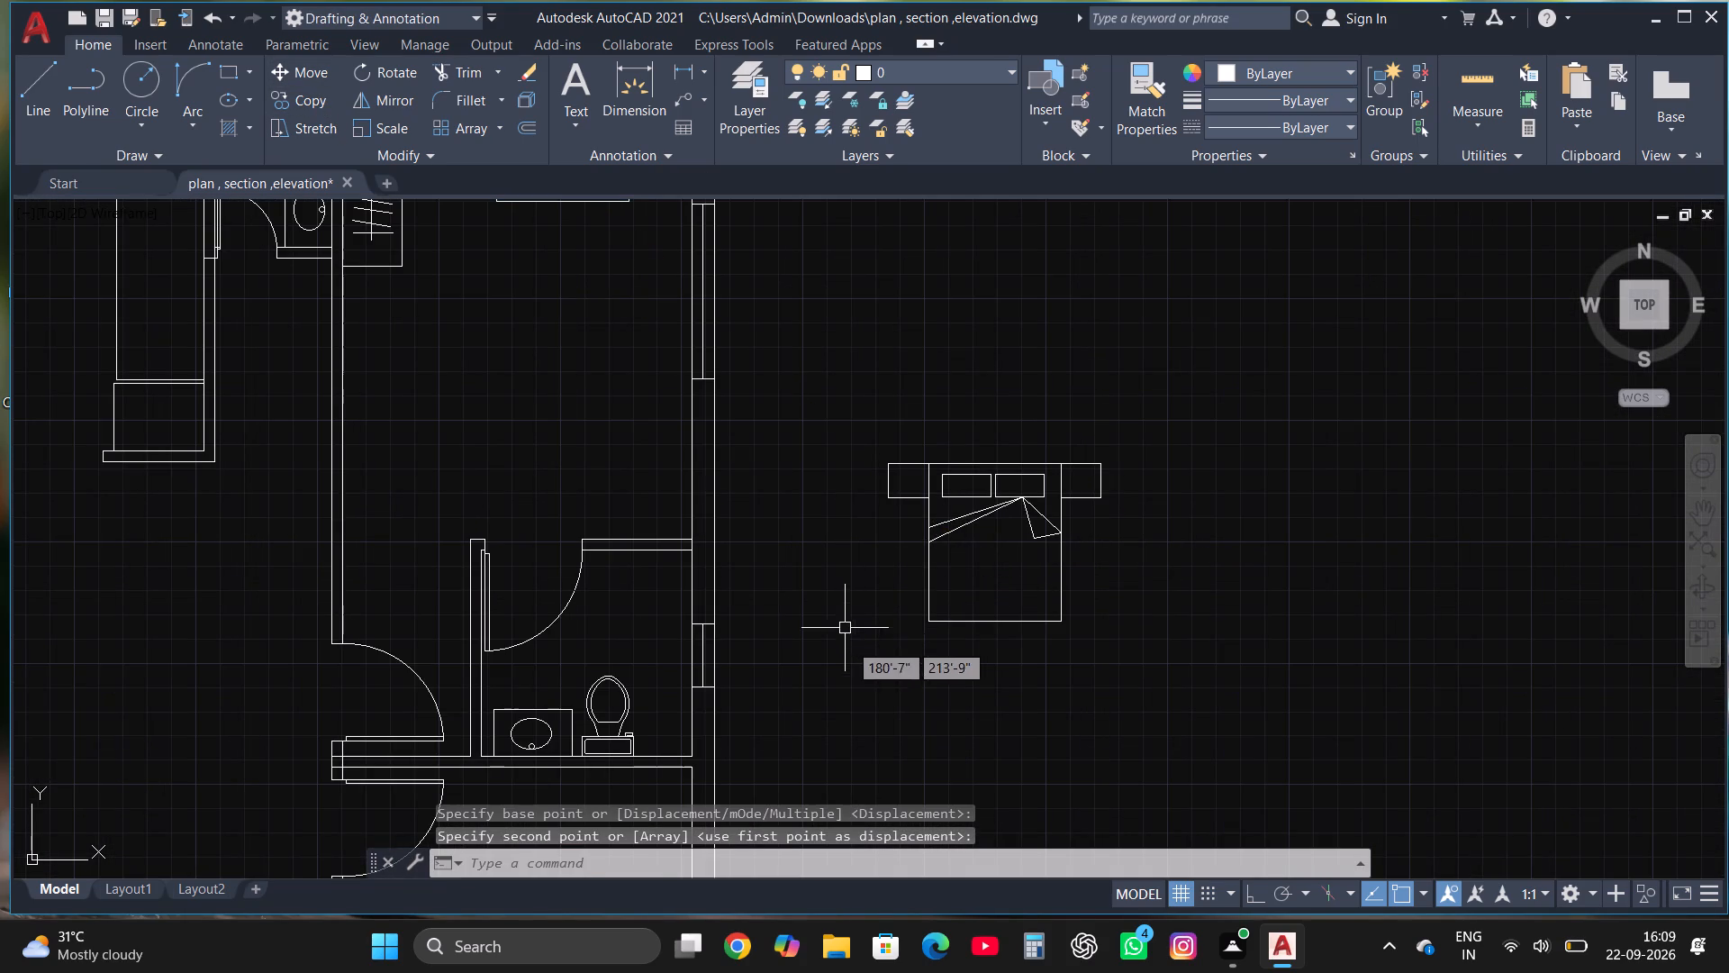
# Rotate the copied bed and side tables by 180° so the pillows face down.
pyautogui.click(851, 653)
pyautogui.click(1202, 368)
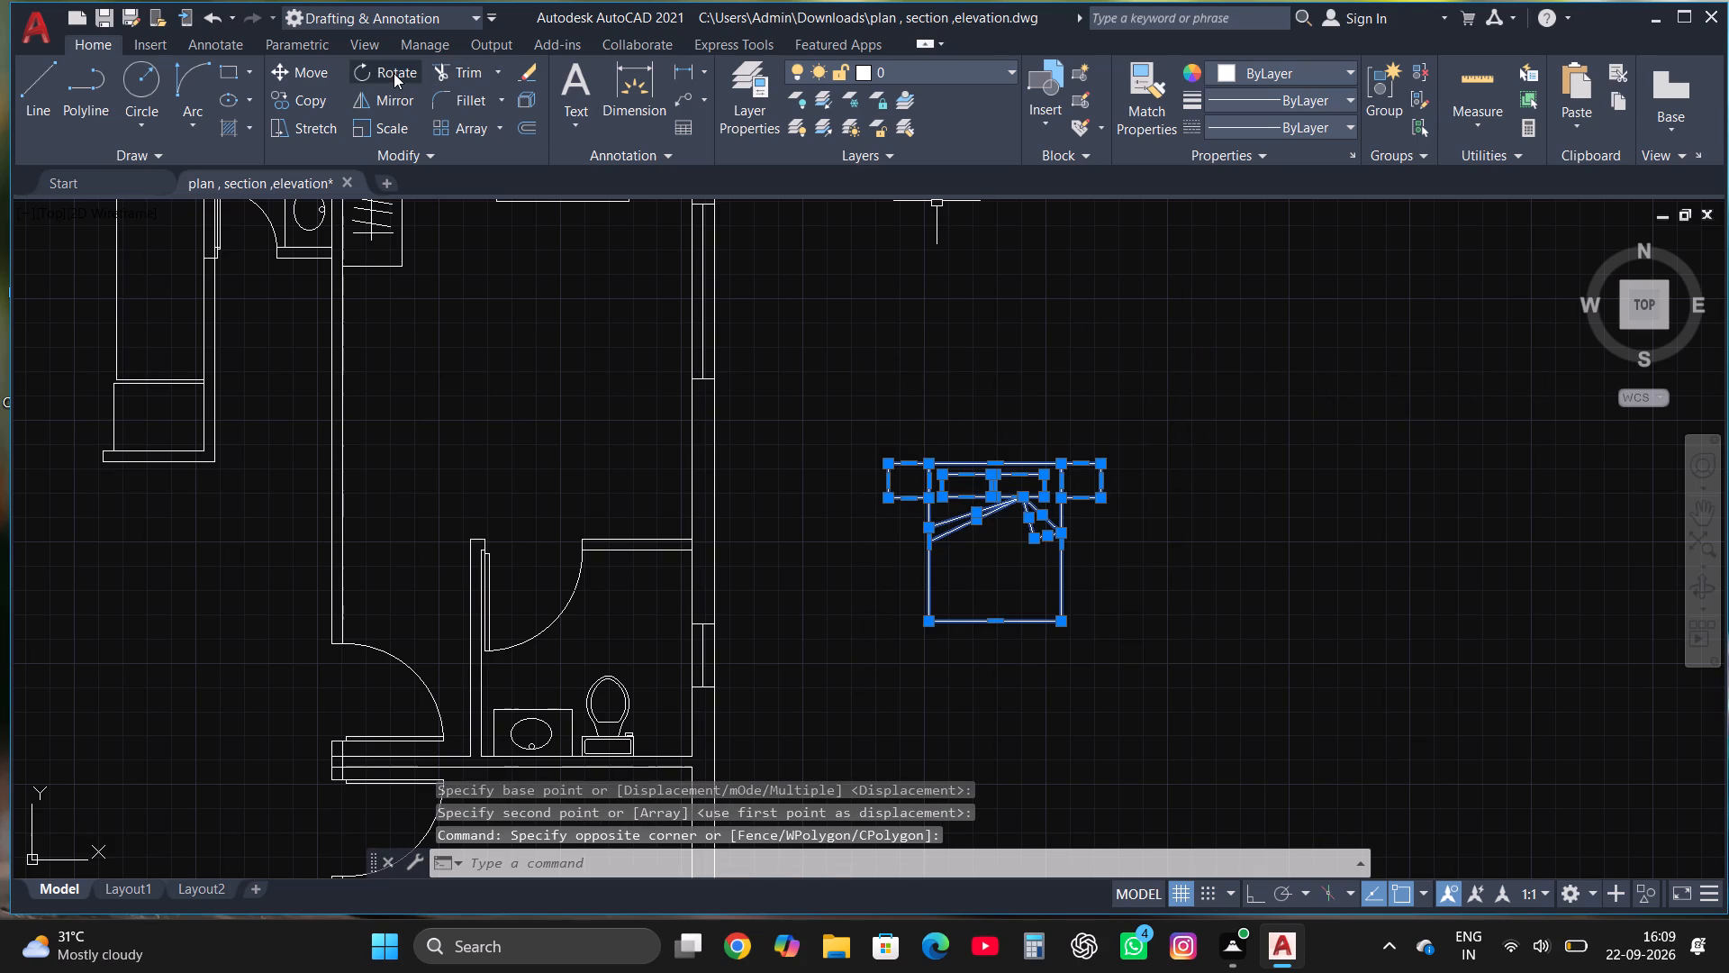
pyautogui.click(394, 72)
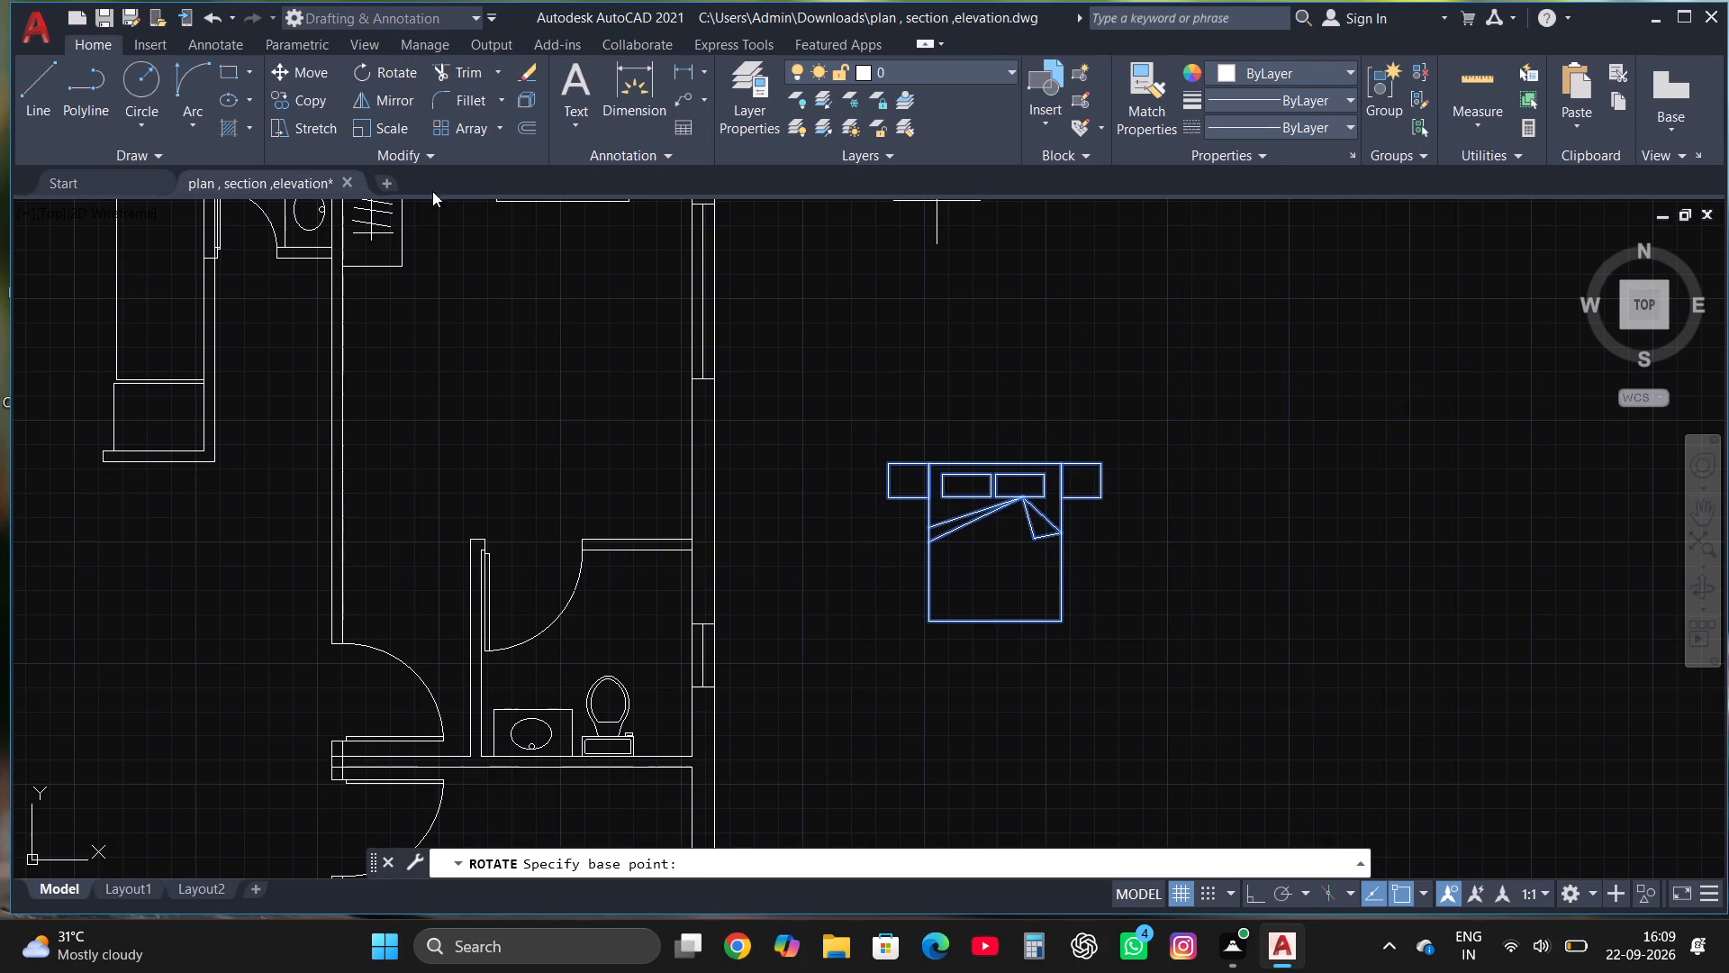
pyautogui.click(1014, 414)
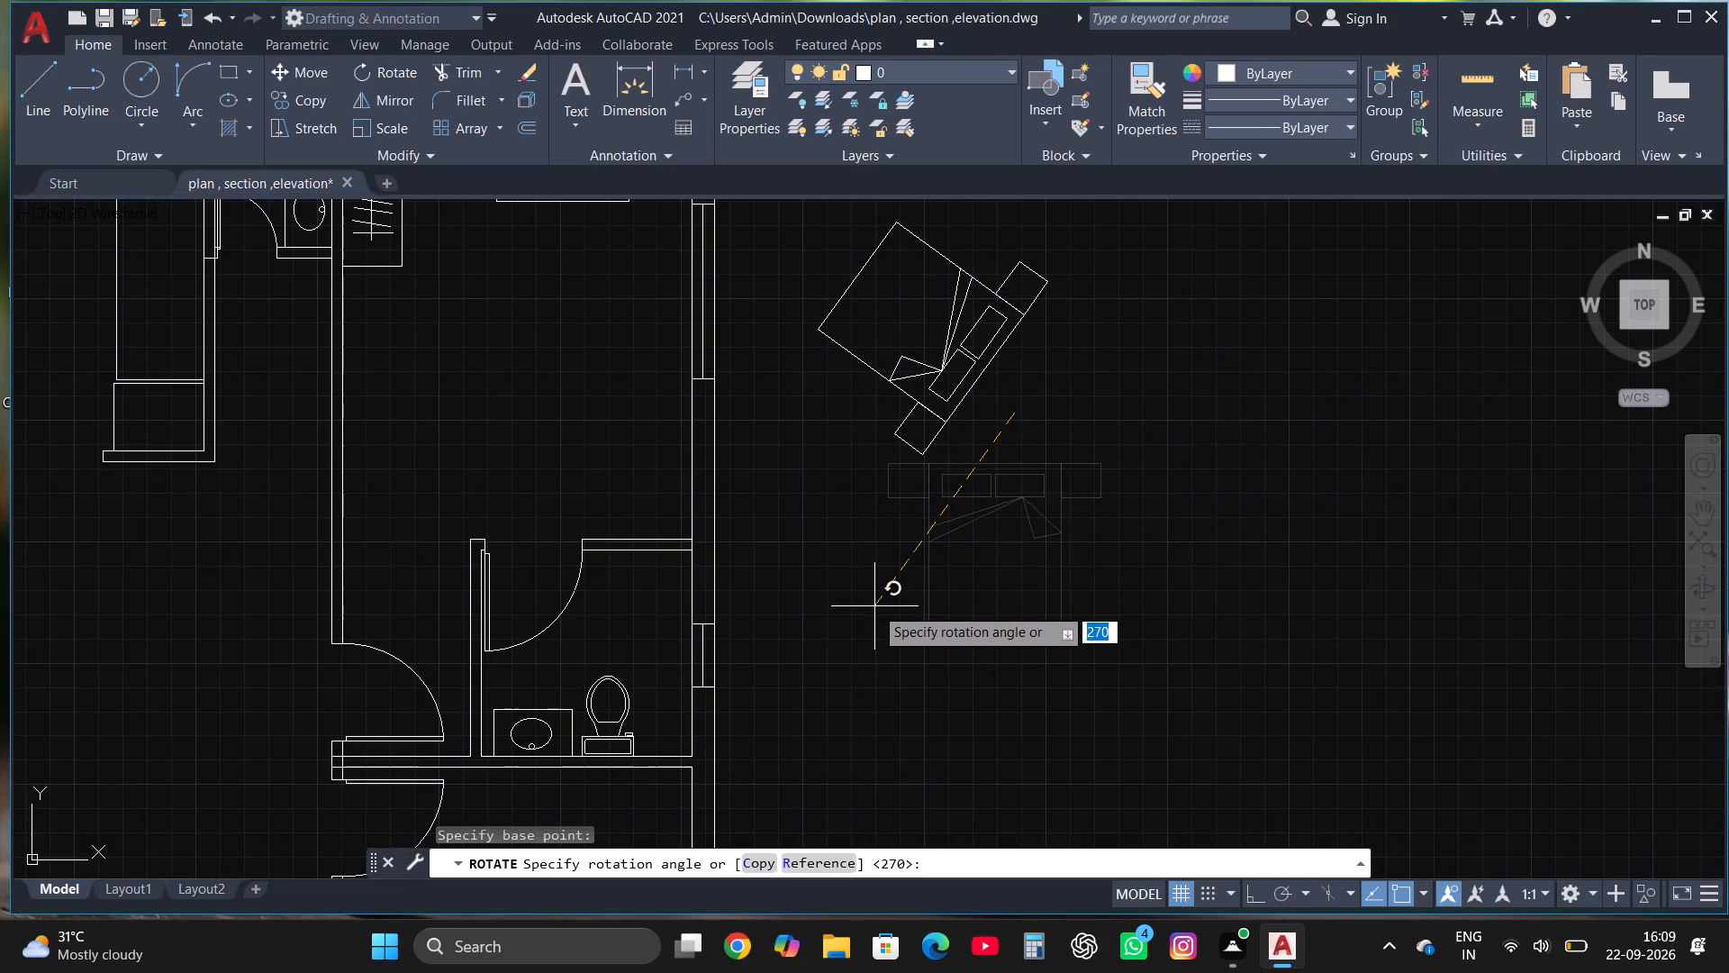
pyautogui.press('F8')
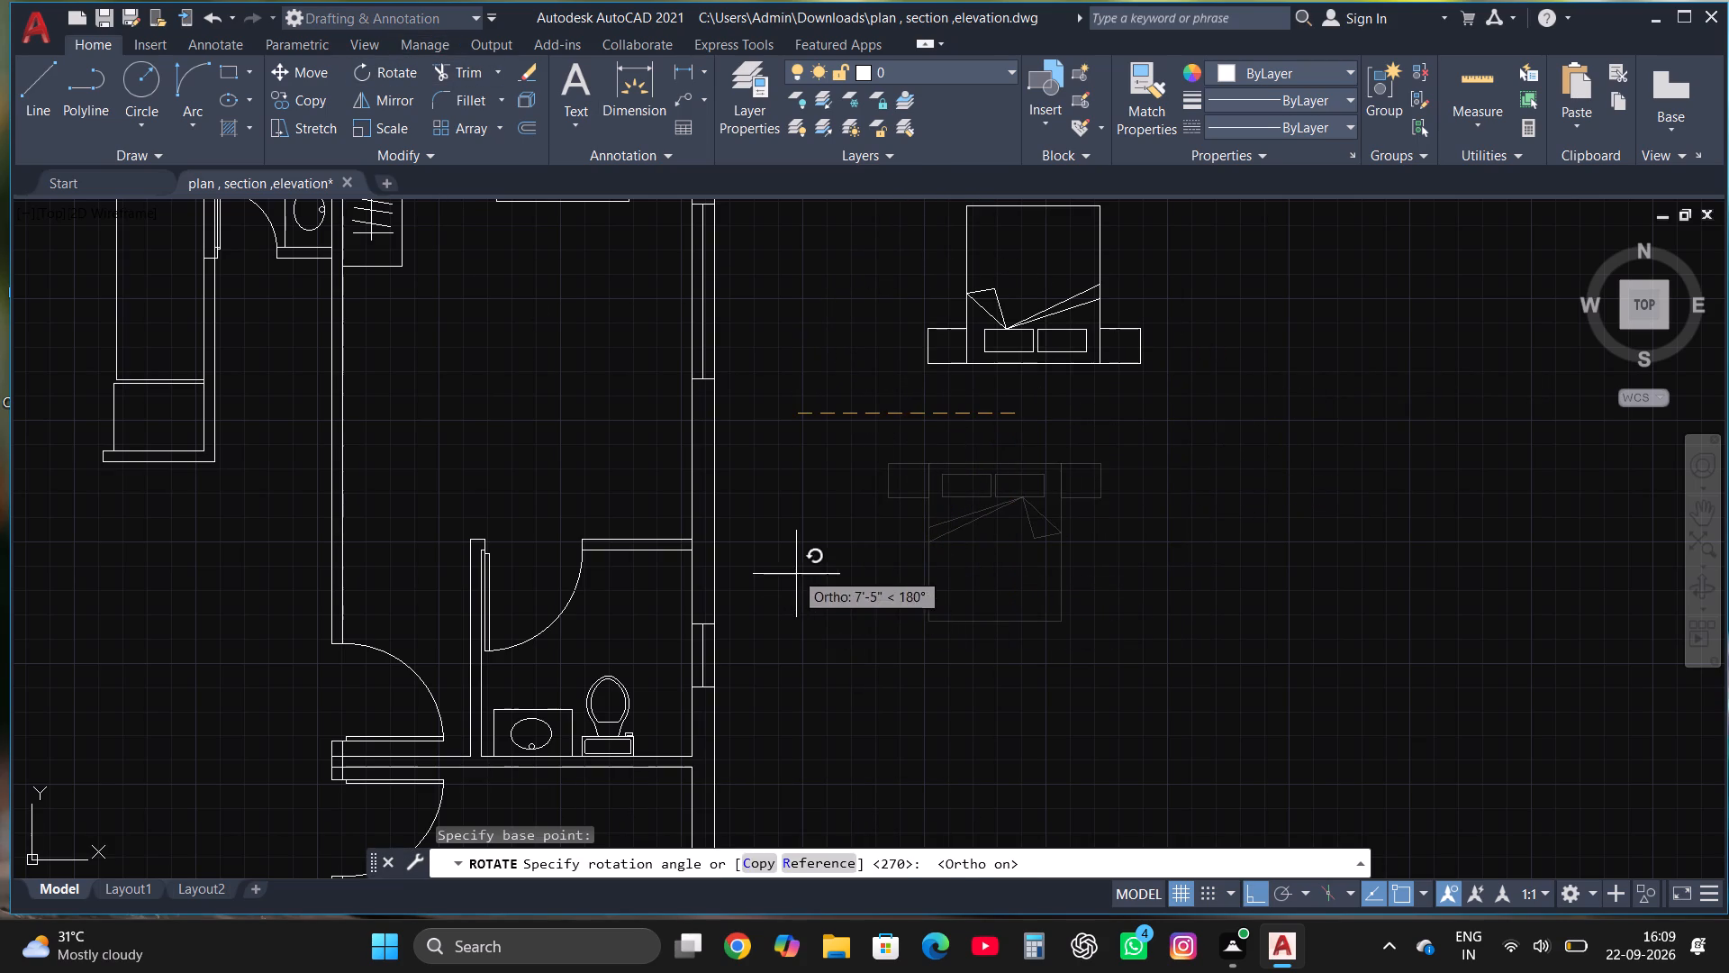
pyautogui.click(793, 568)
# Move the rotated bed and side tables into the lower right room, with the headboard just above the bottom wall at the window.
pyautogui.scroll(-1, 925, 608)
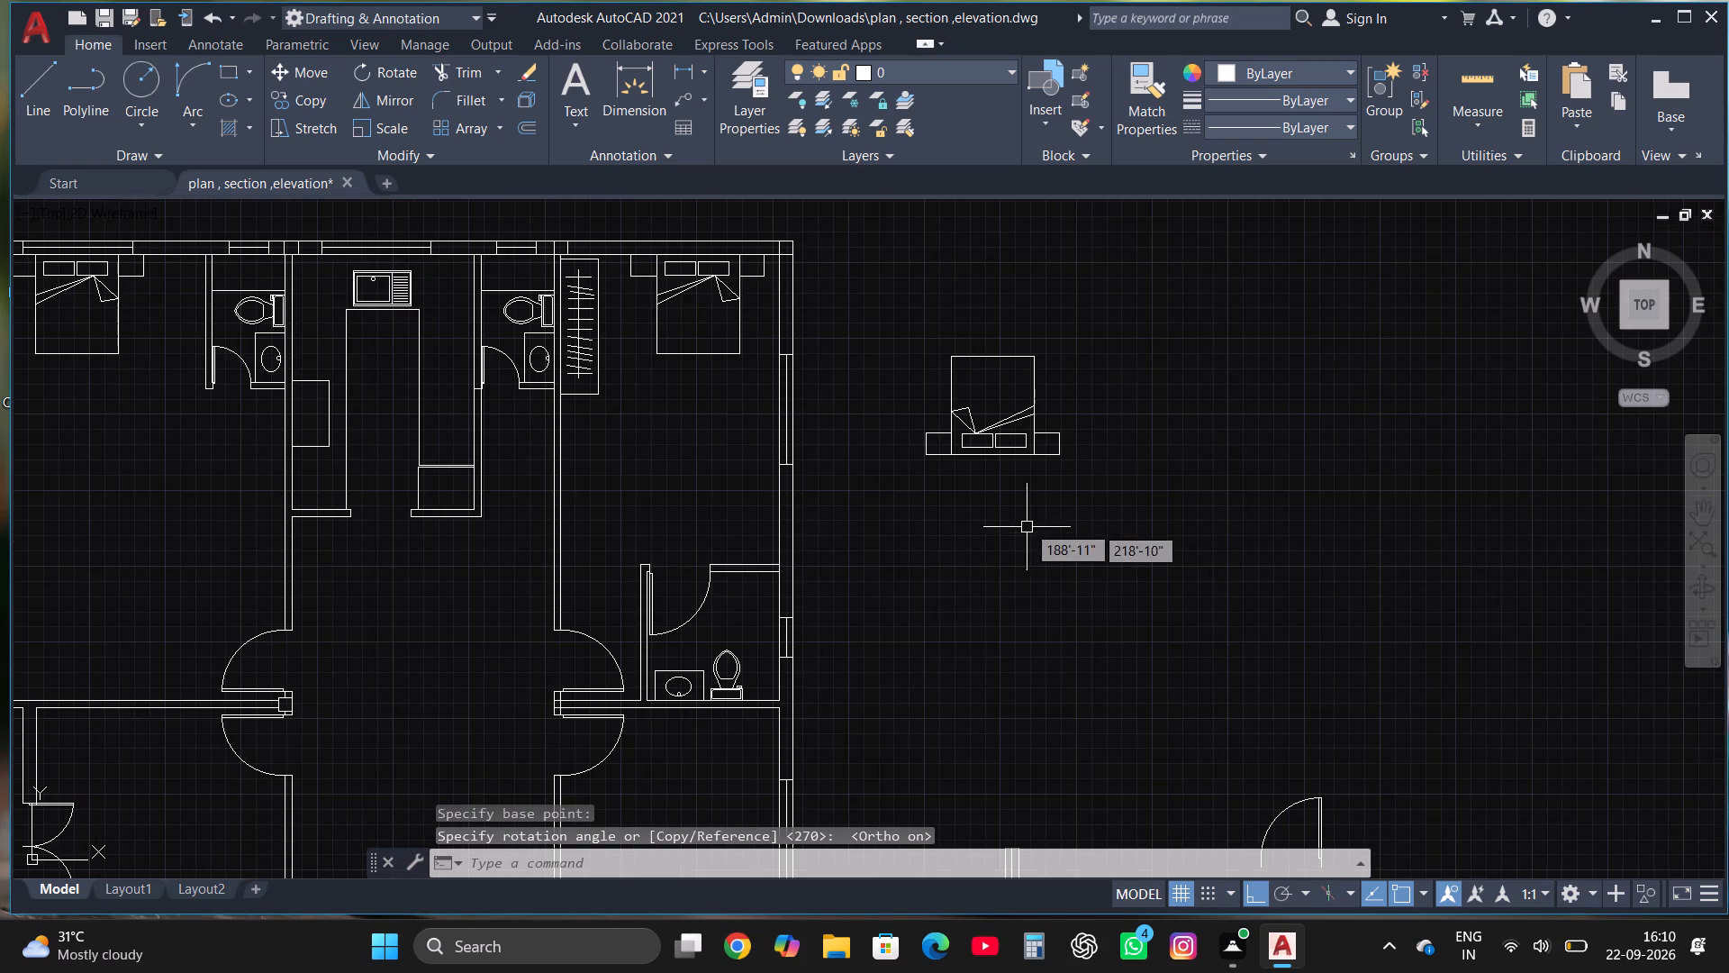
pyautogui.scroll(-1, 1084, 504)
pyautogui.click(957, 498)
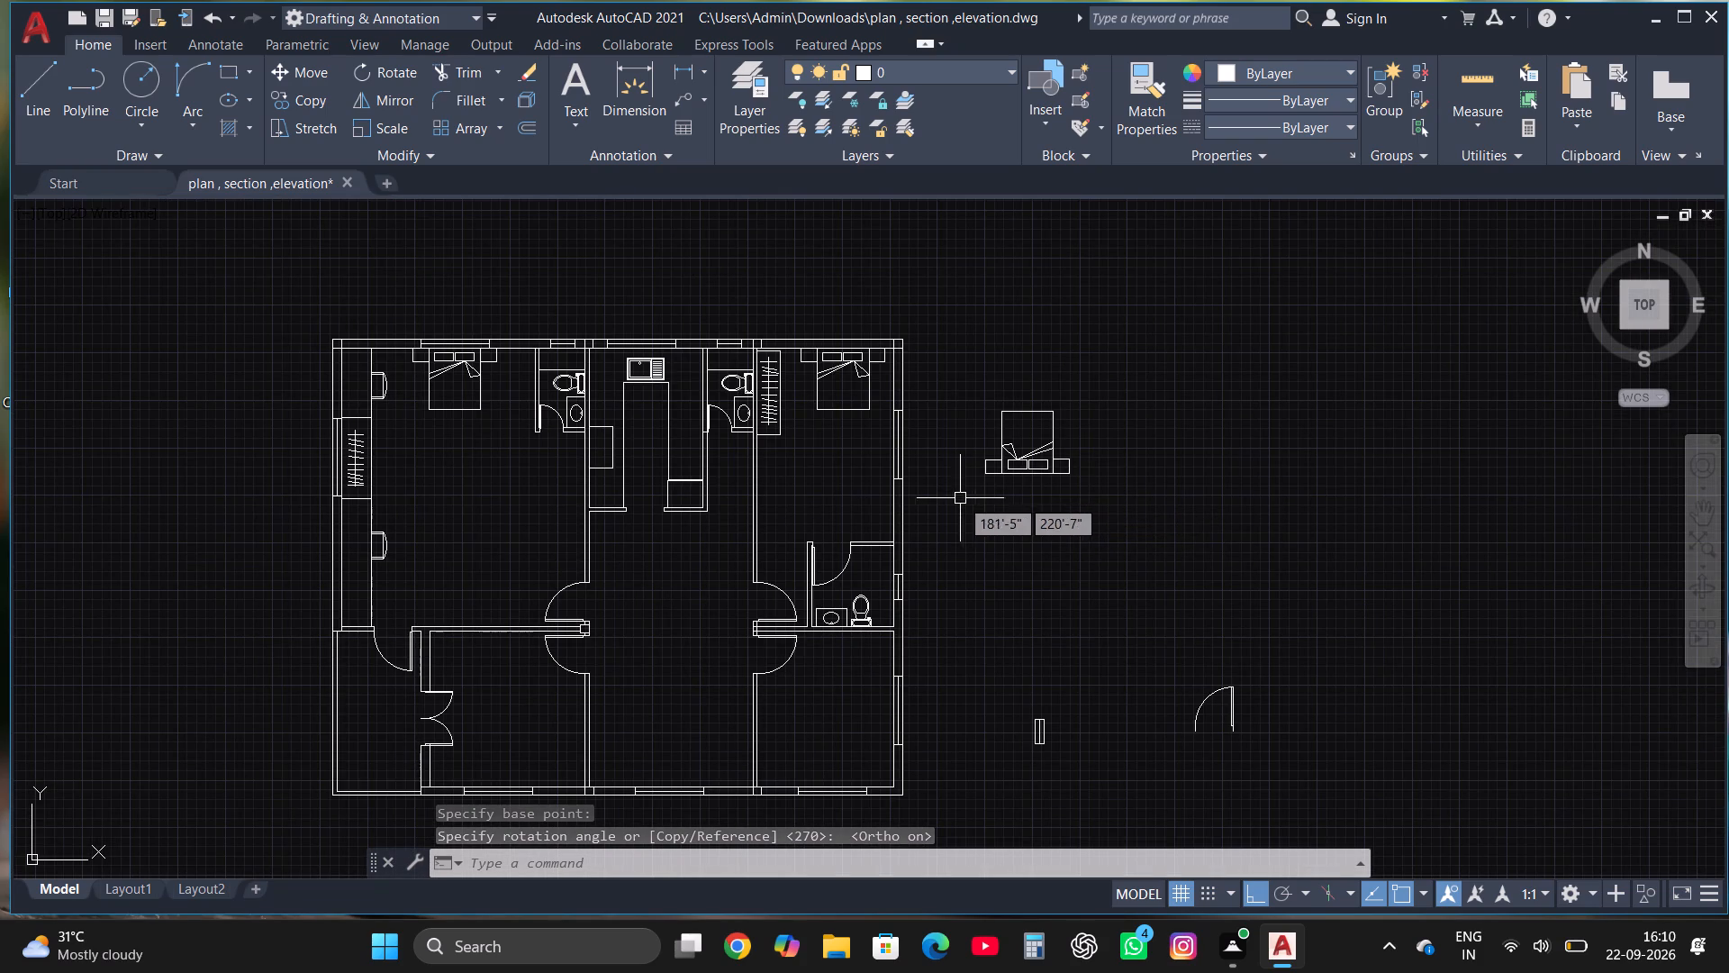
pyautogui.click(1170, 328)
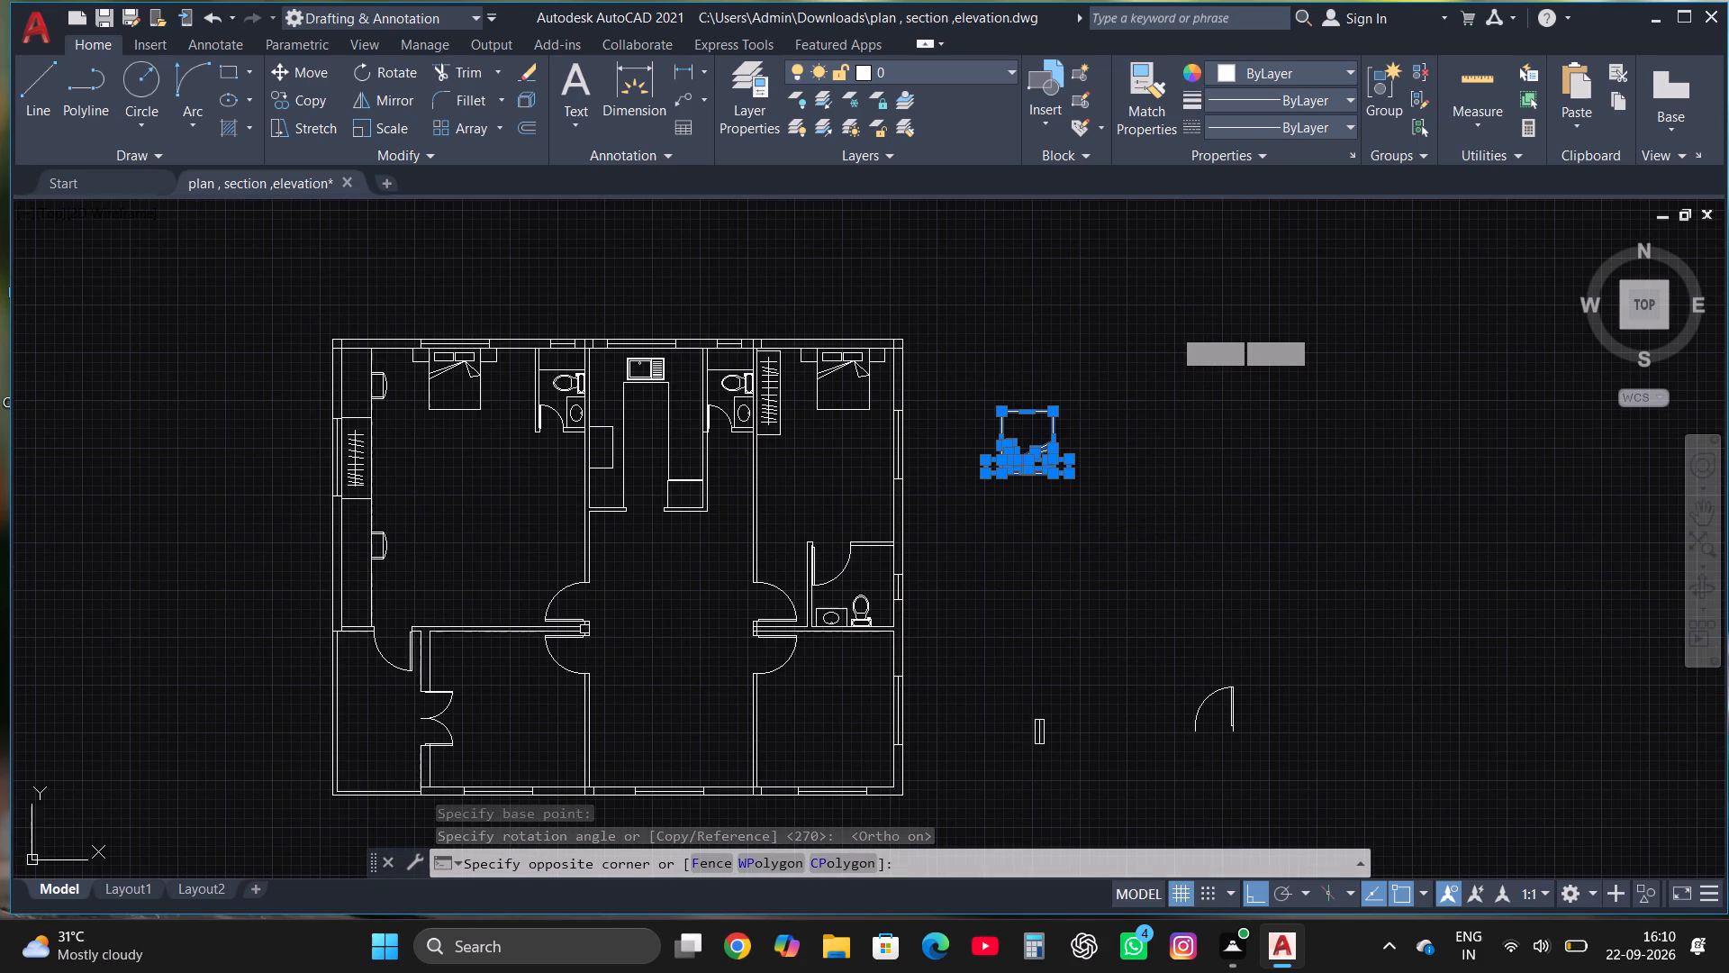
pyautogui.click(316, 74)
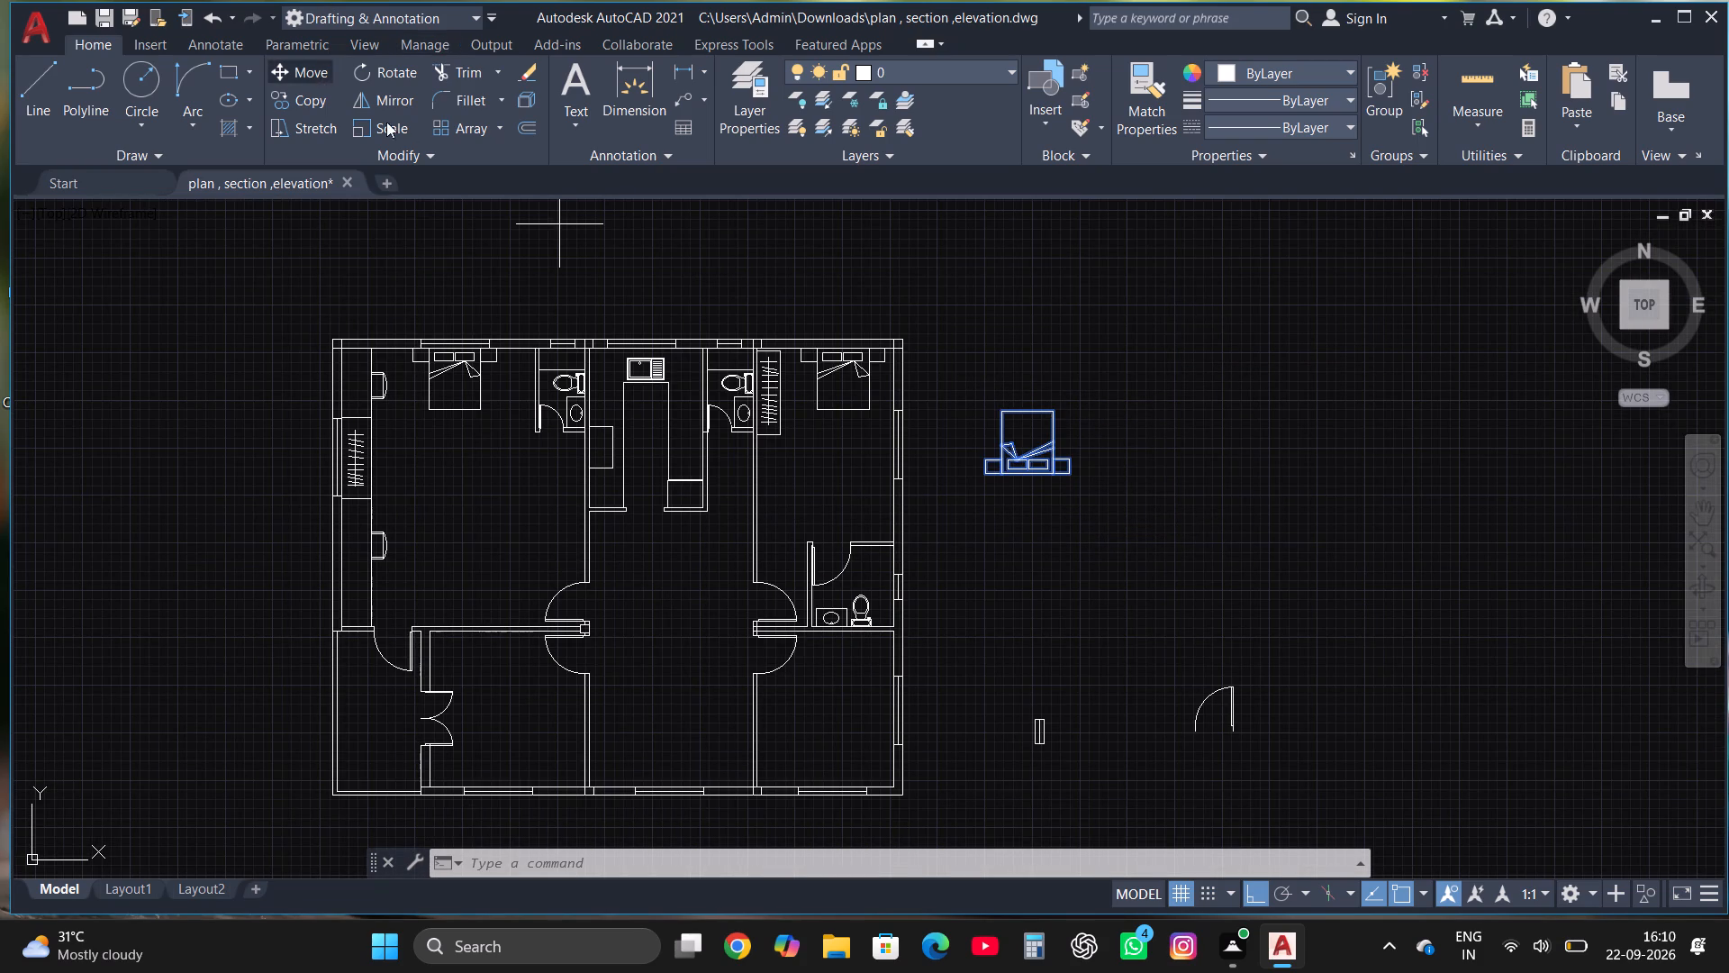
pyautogui.click(1067, 474)
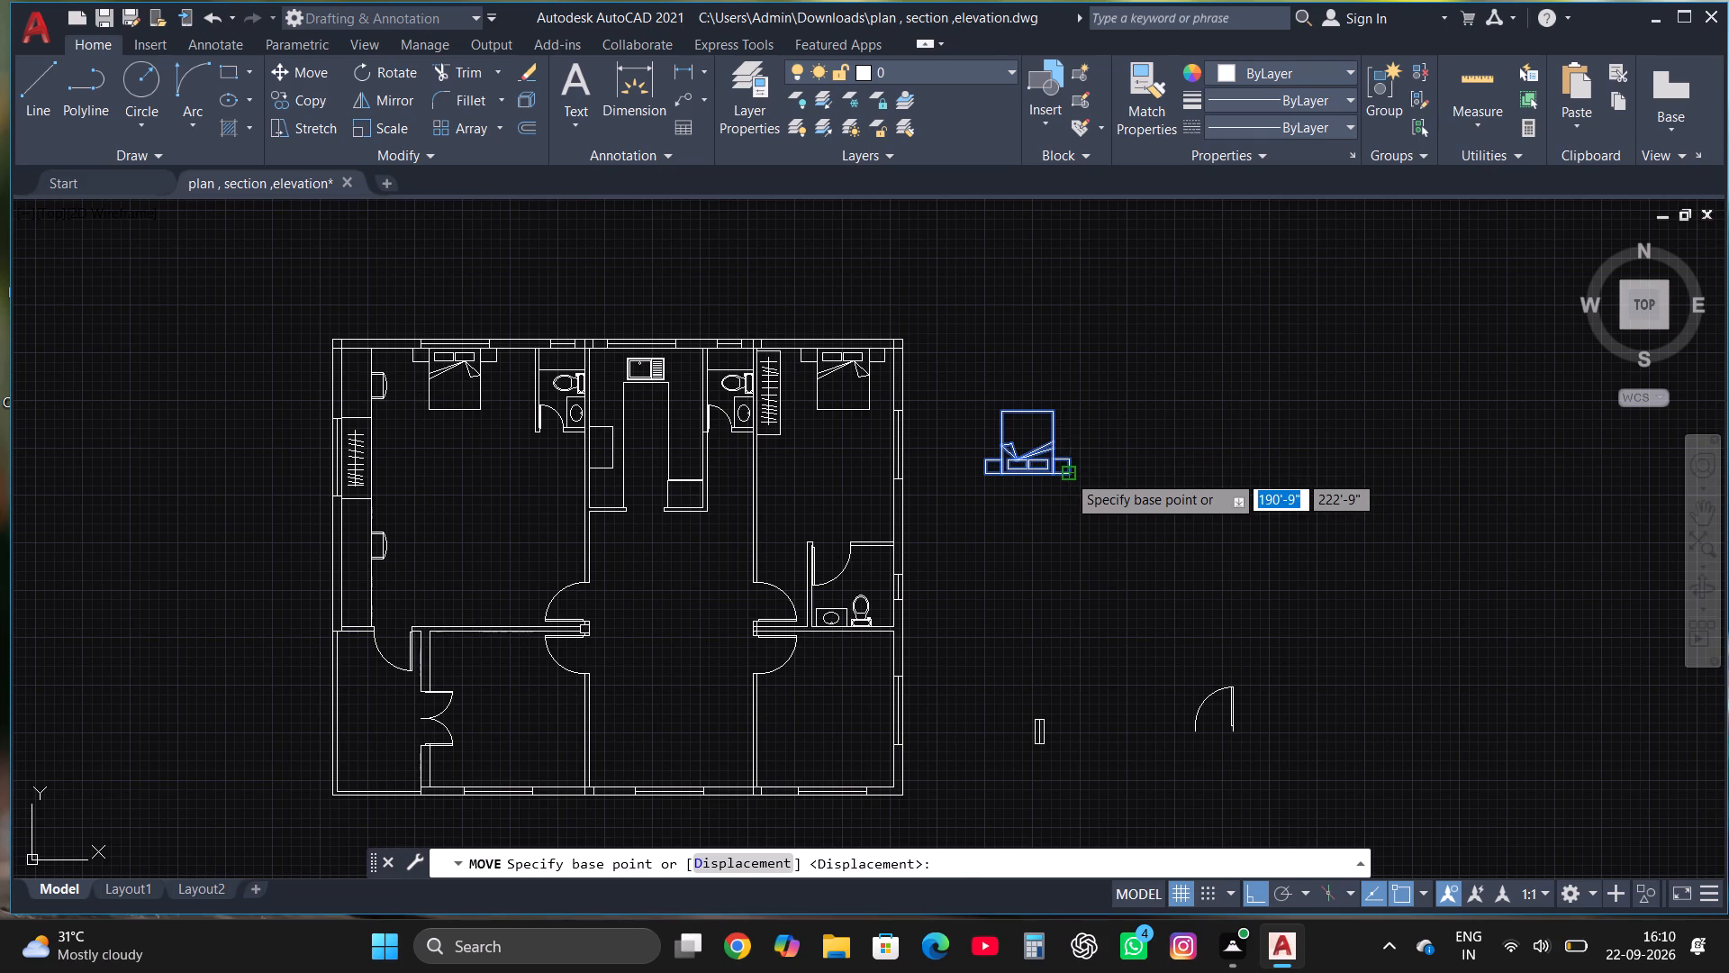
pyautogui.scroll(-1, 1055, 414)
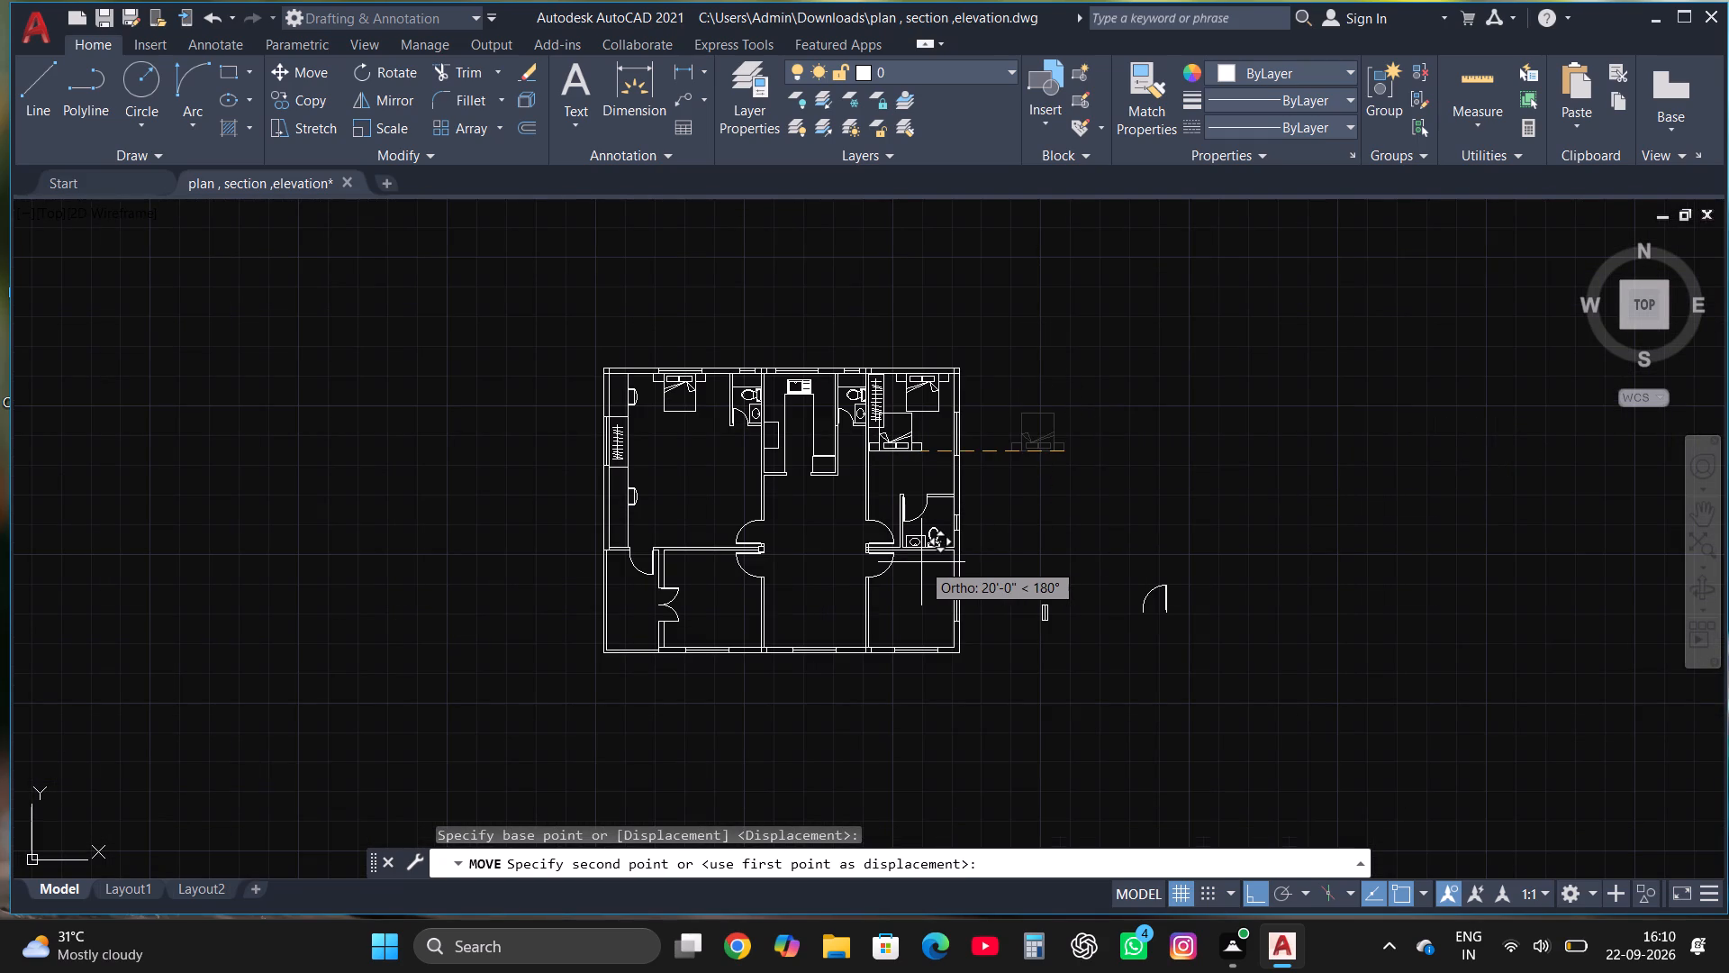
pyautogui.press('F8')
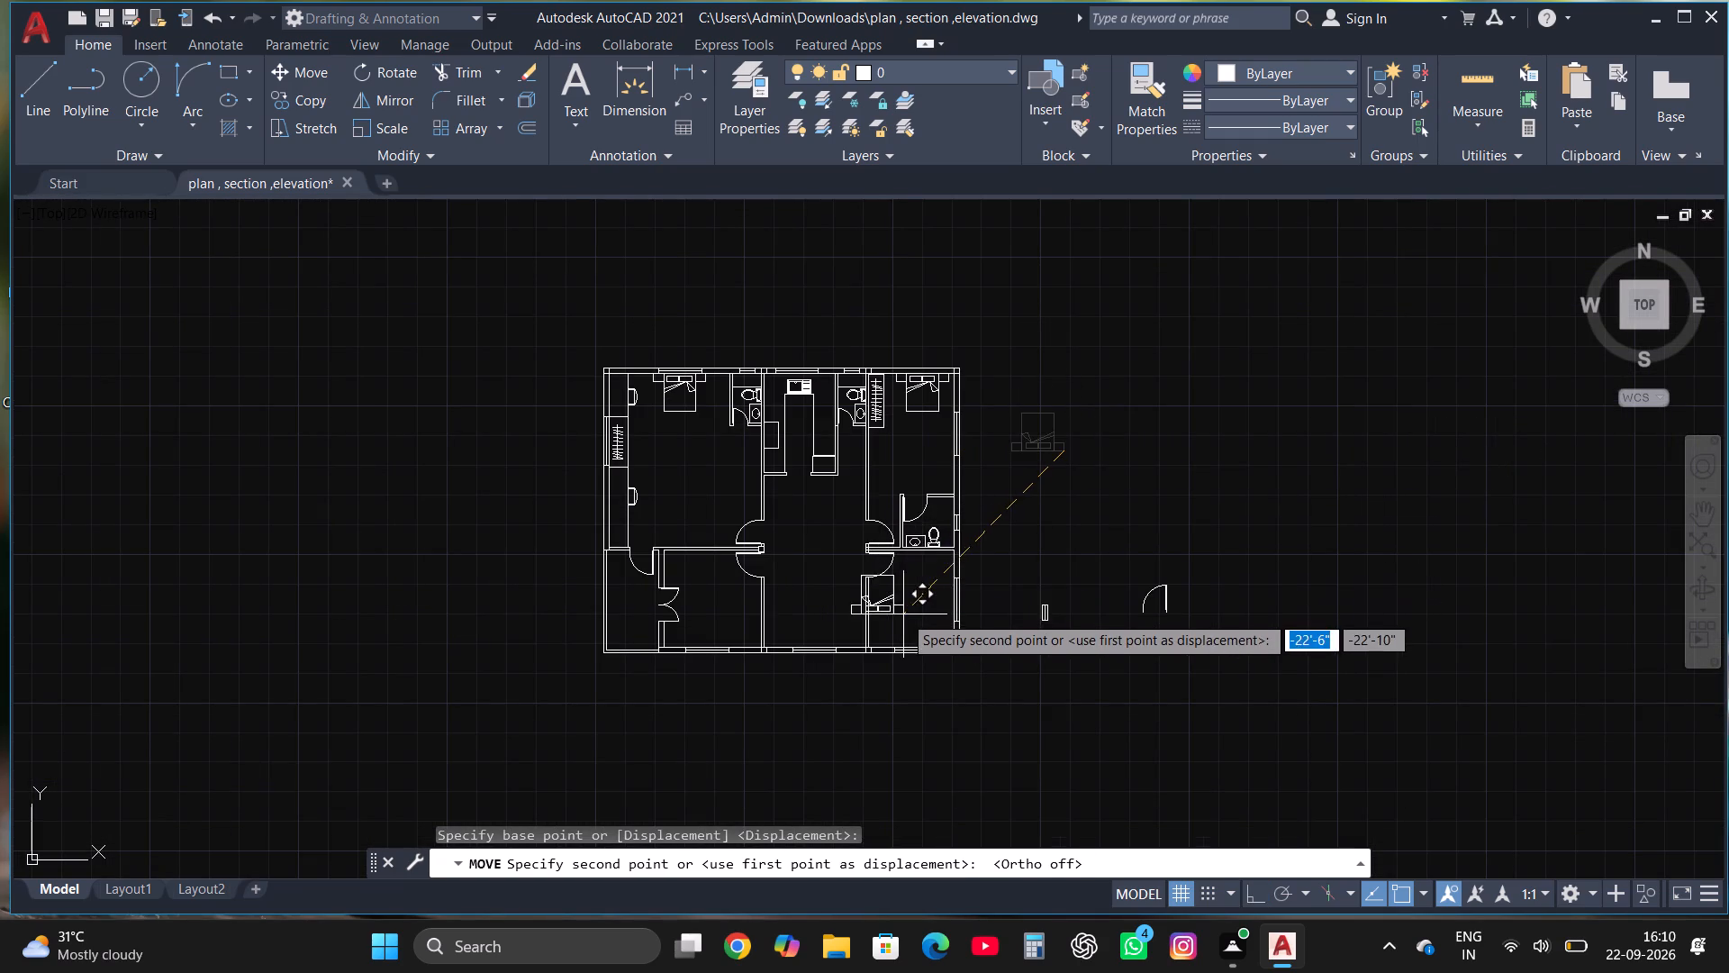
pyautogui.scroll(2, 903, 616)
pyautogui.scroll(2, 972, 691)
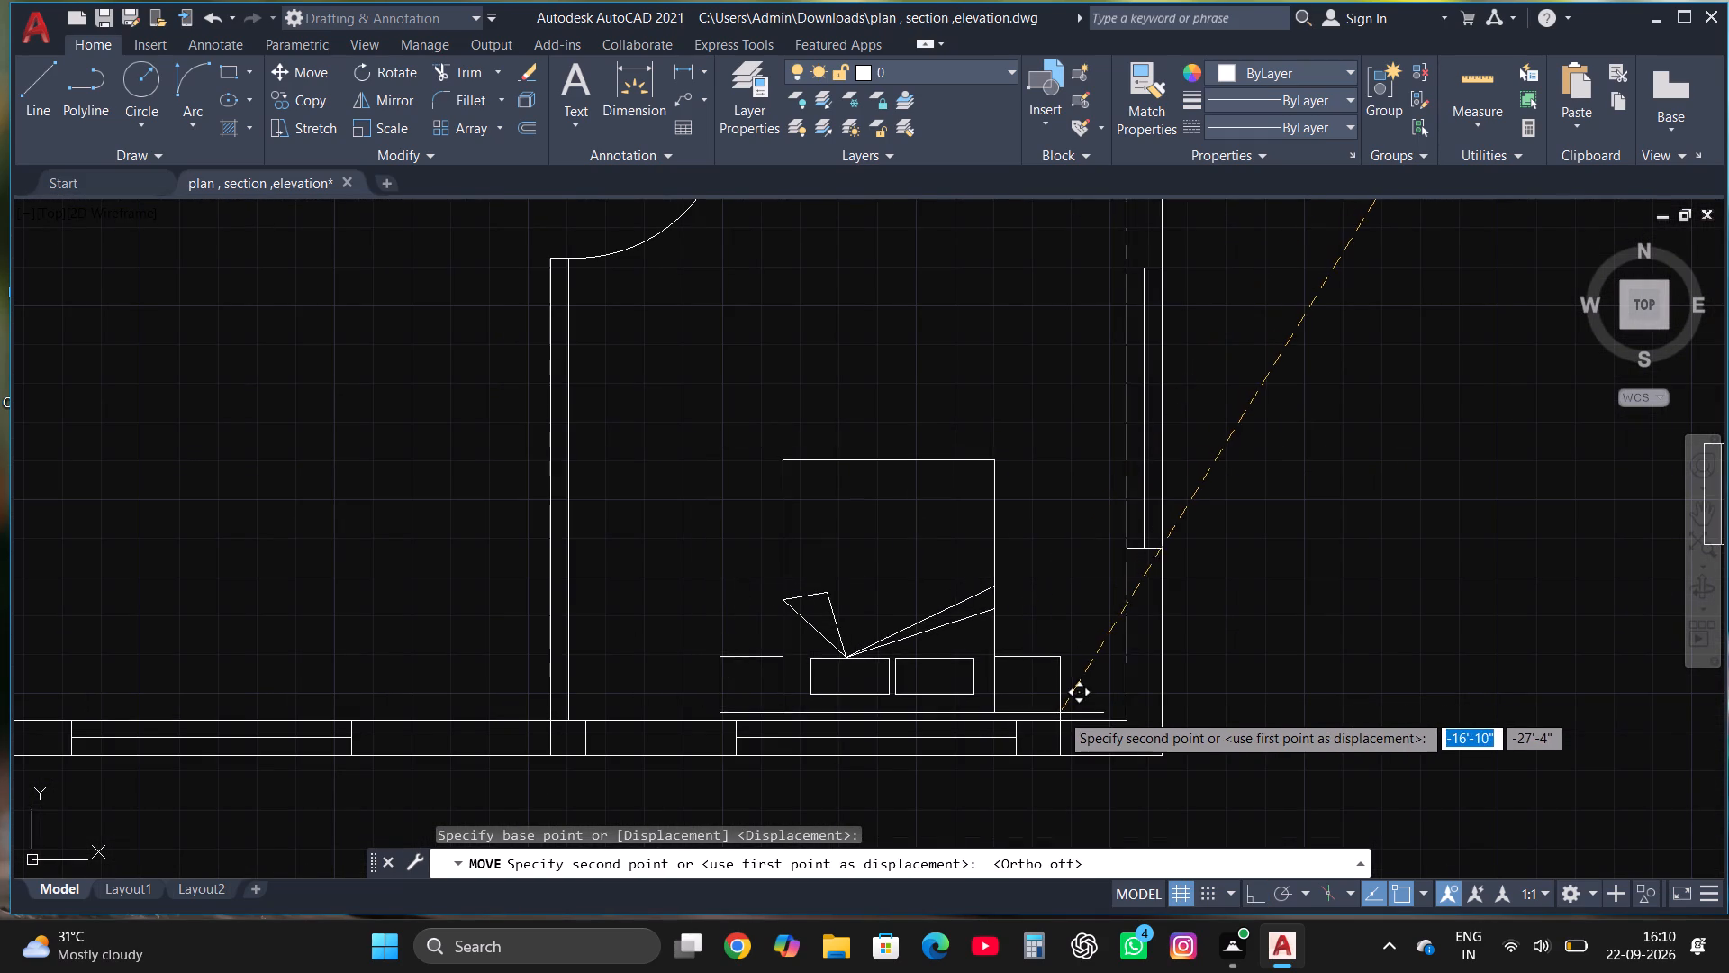
pyautogui.click(1073, 712)
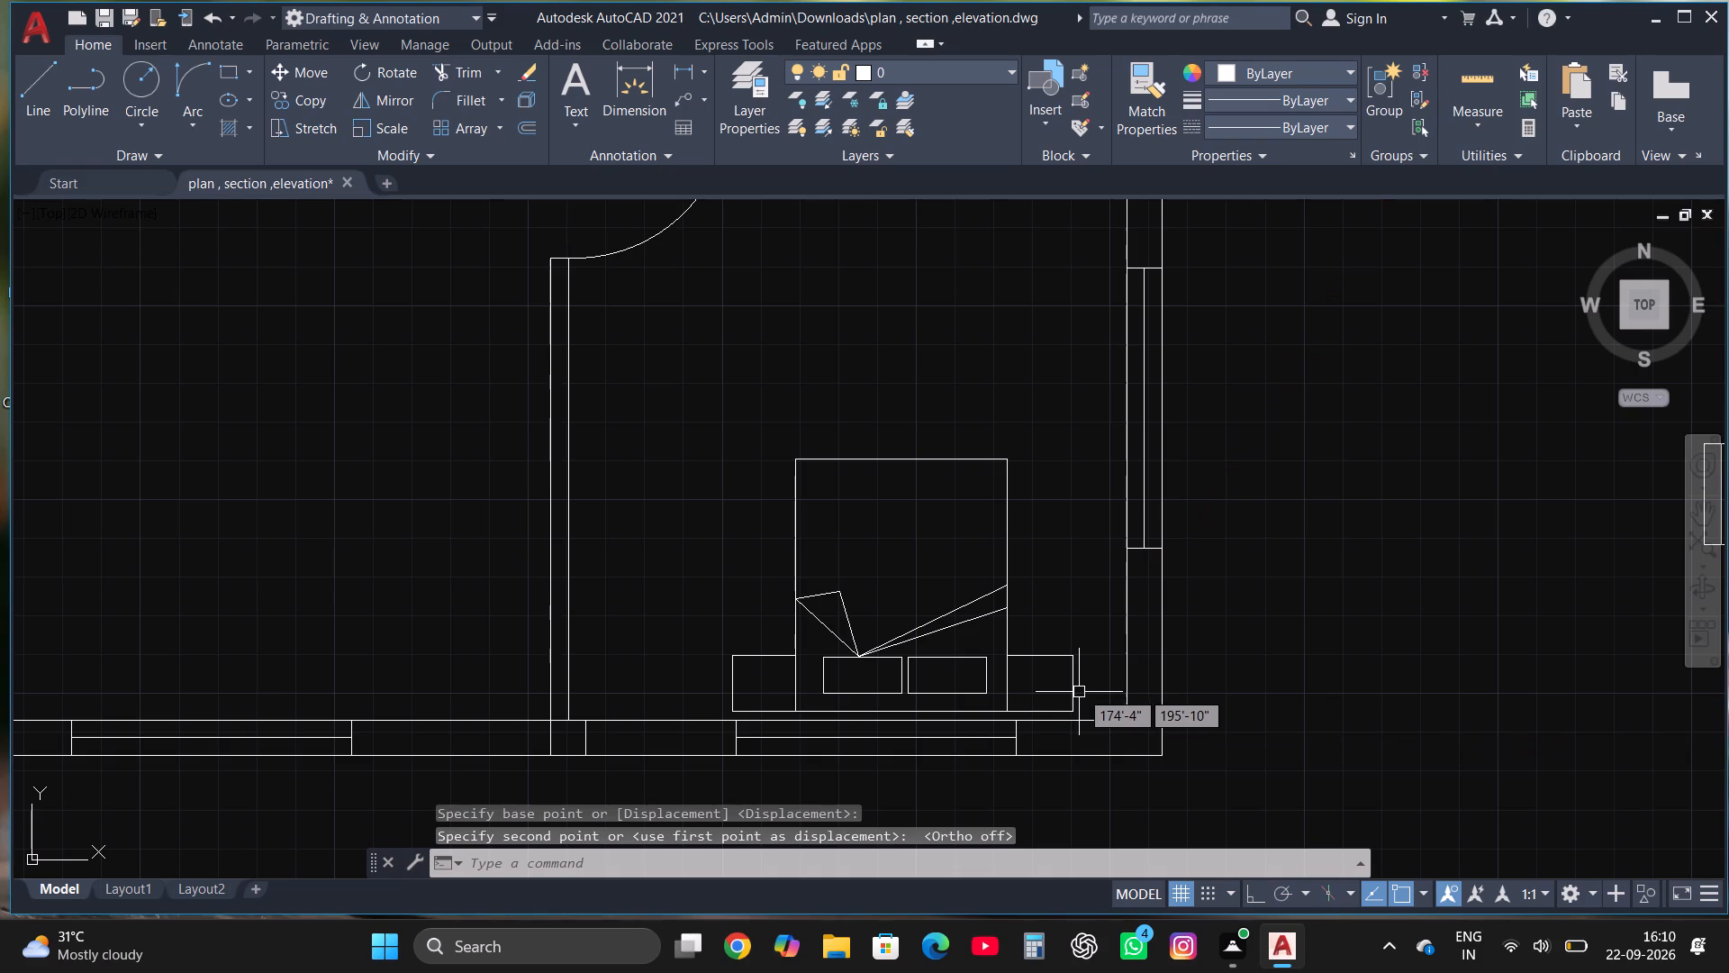
# Copy the wardrobe from the upper right bedroom into the lower right room, against its left wall at the bottom corner.
pyautogui.scroll(-4, 1096, 617)
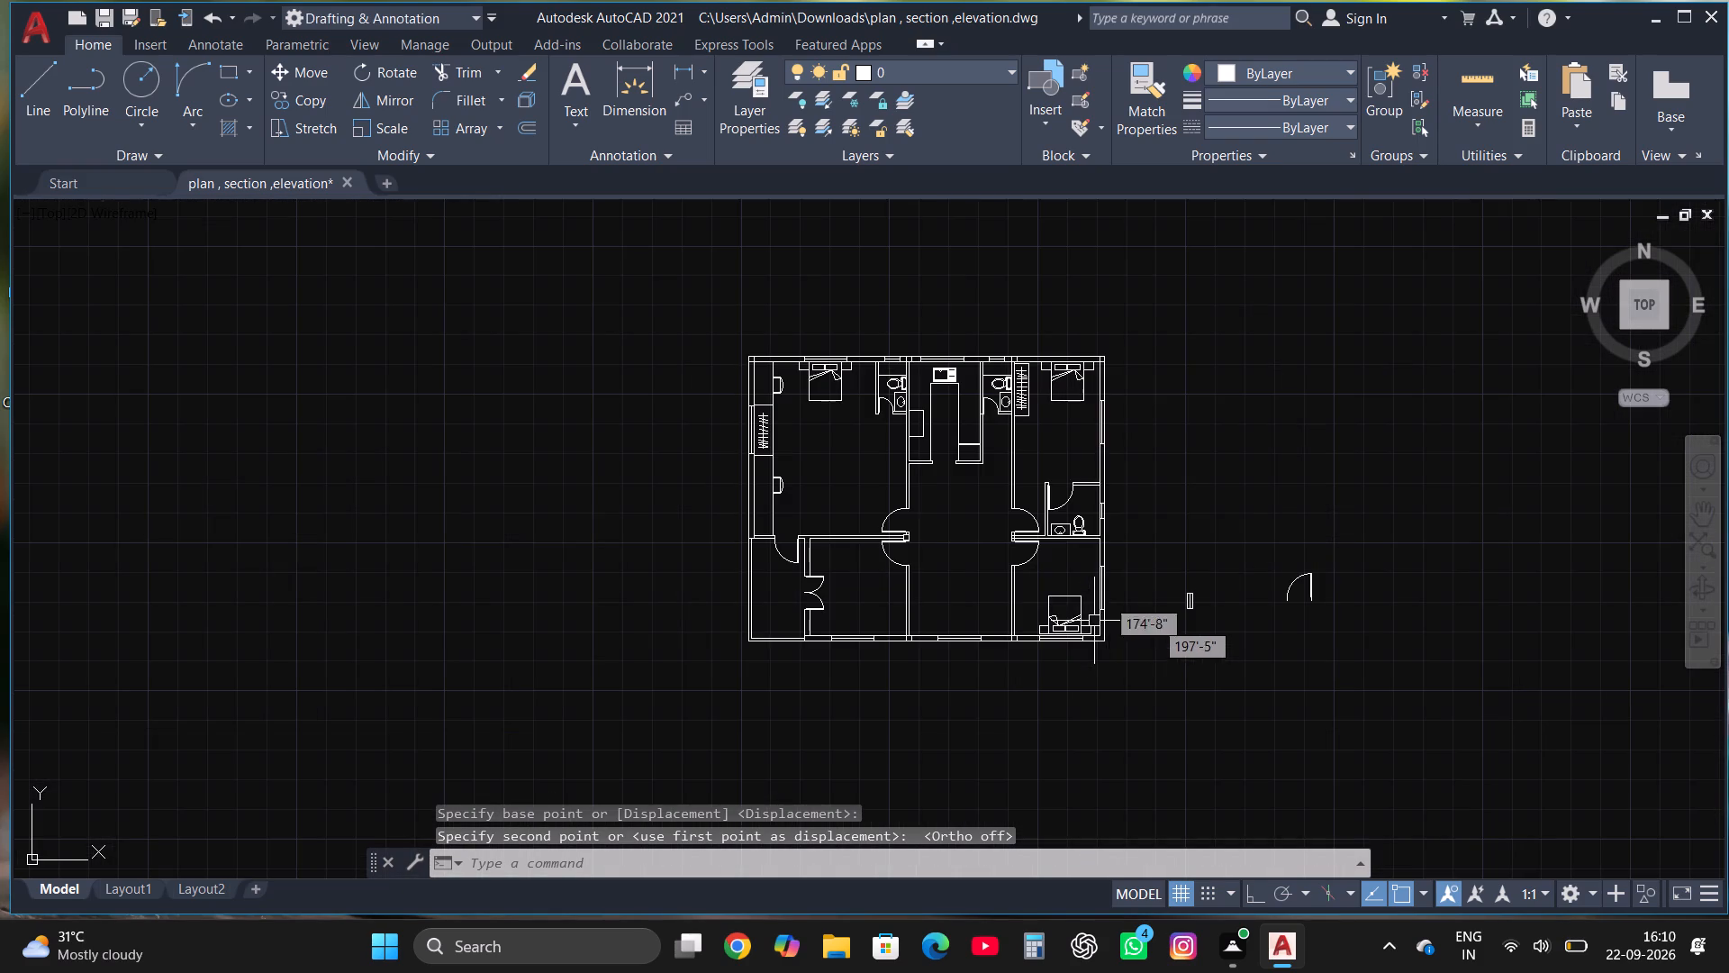
pyautogui.scroll(3, 1035, 344)
pyautogui.scroll(1, 975, 566)
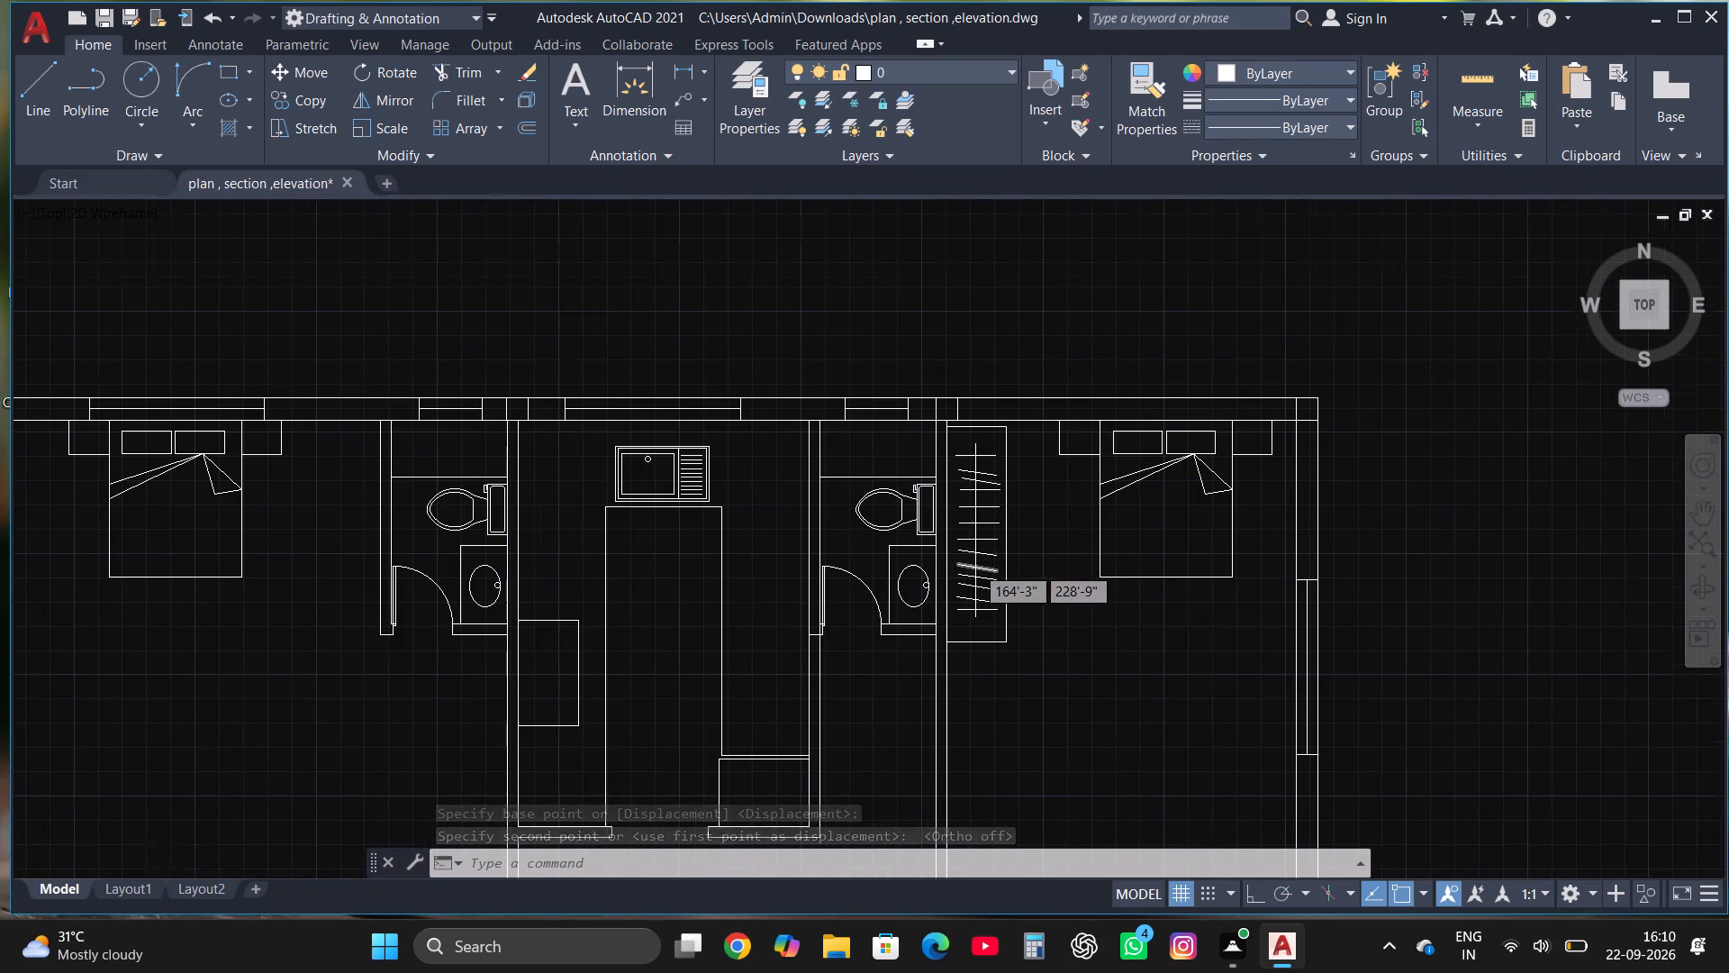
pyautogui.click(918, 702)
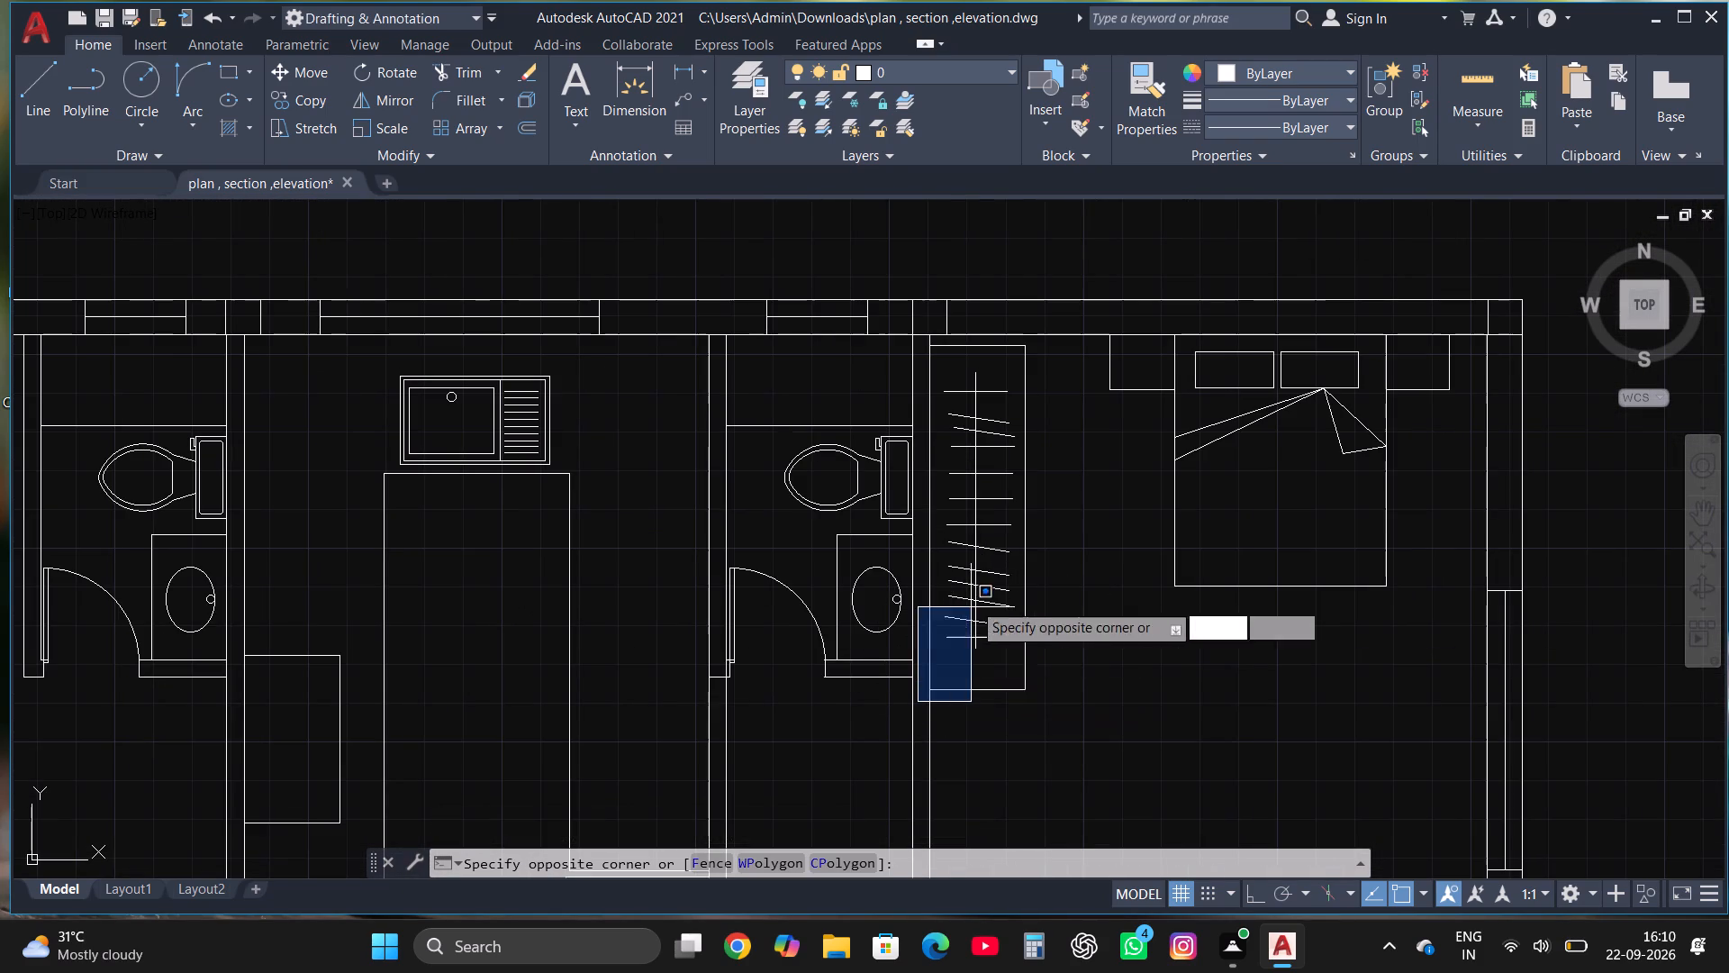
pyautogui.click(1076, 332)
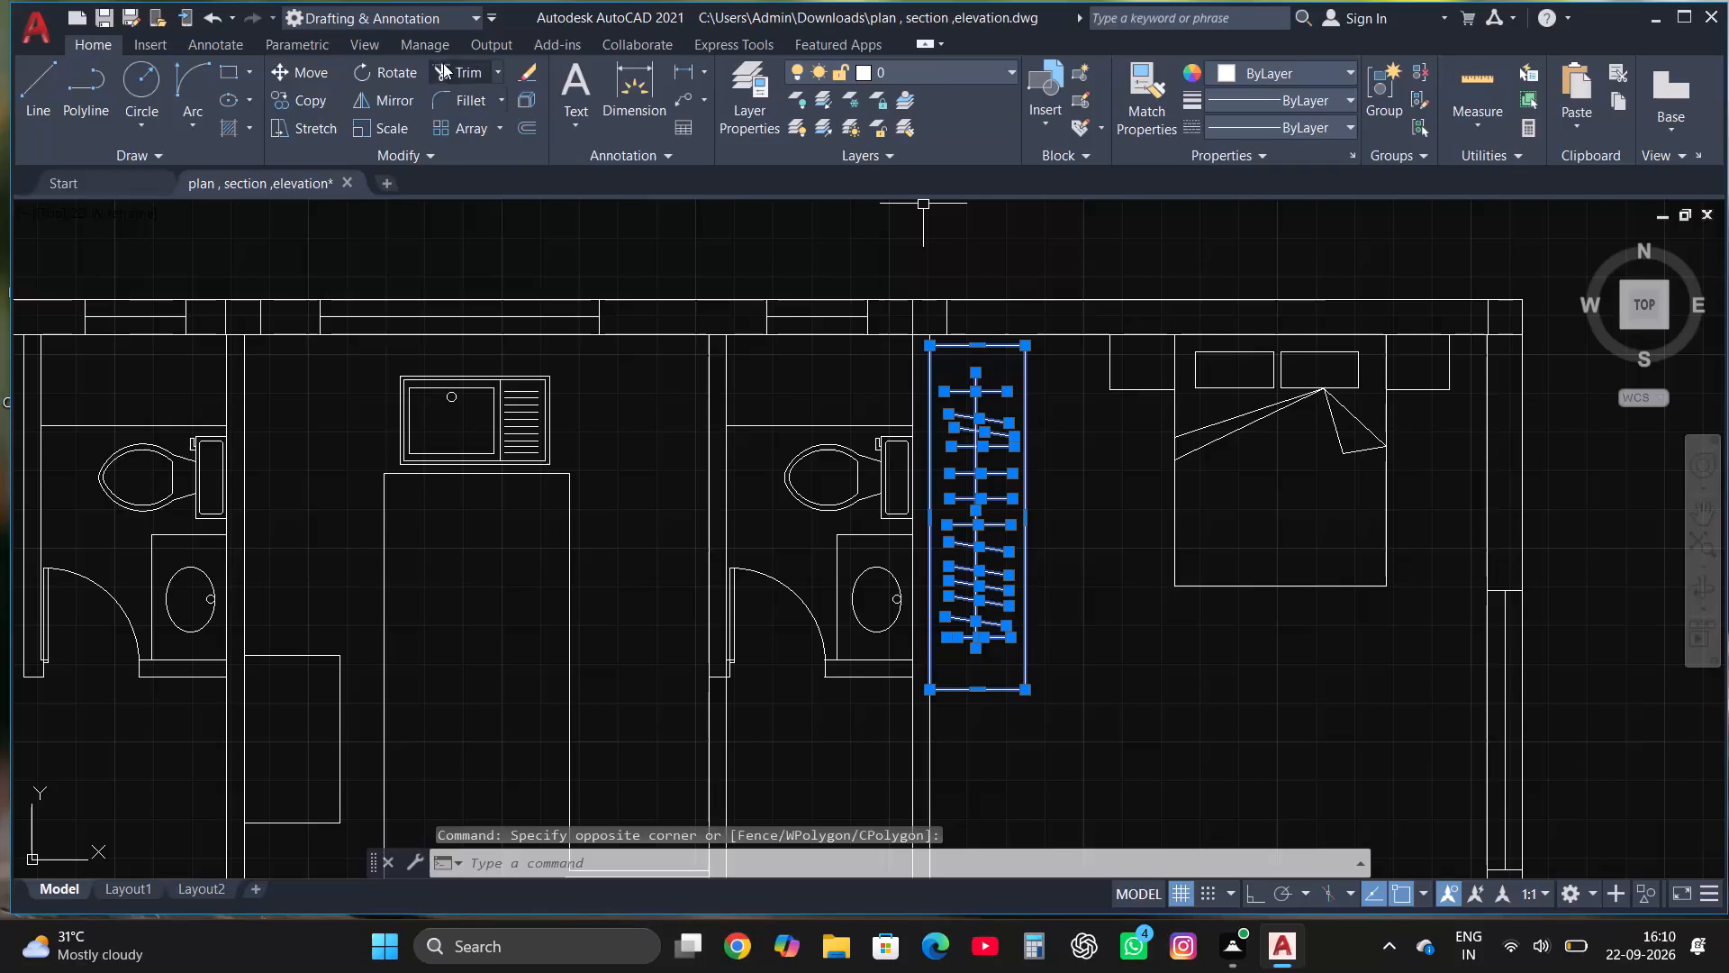
pyautogui.click(302, 105)
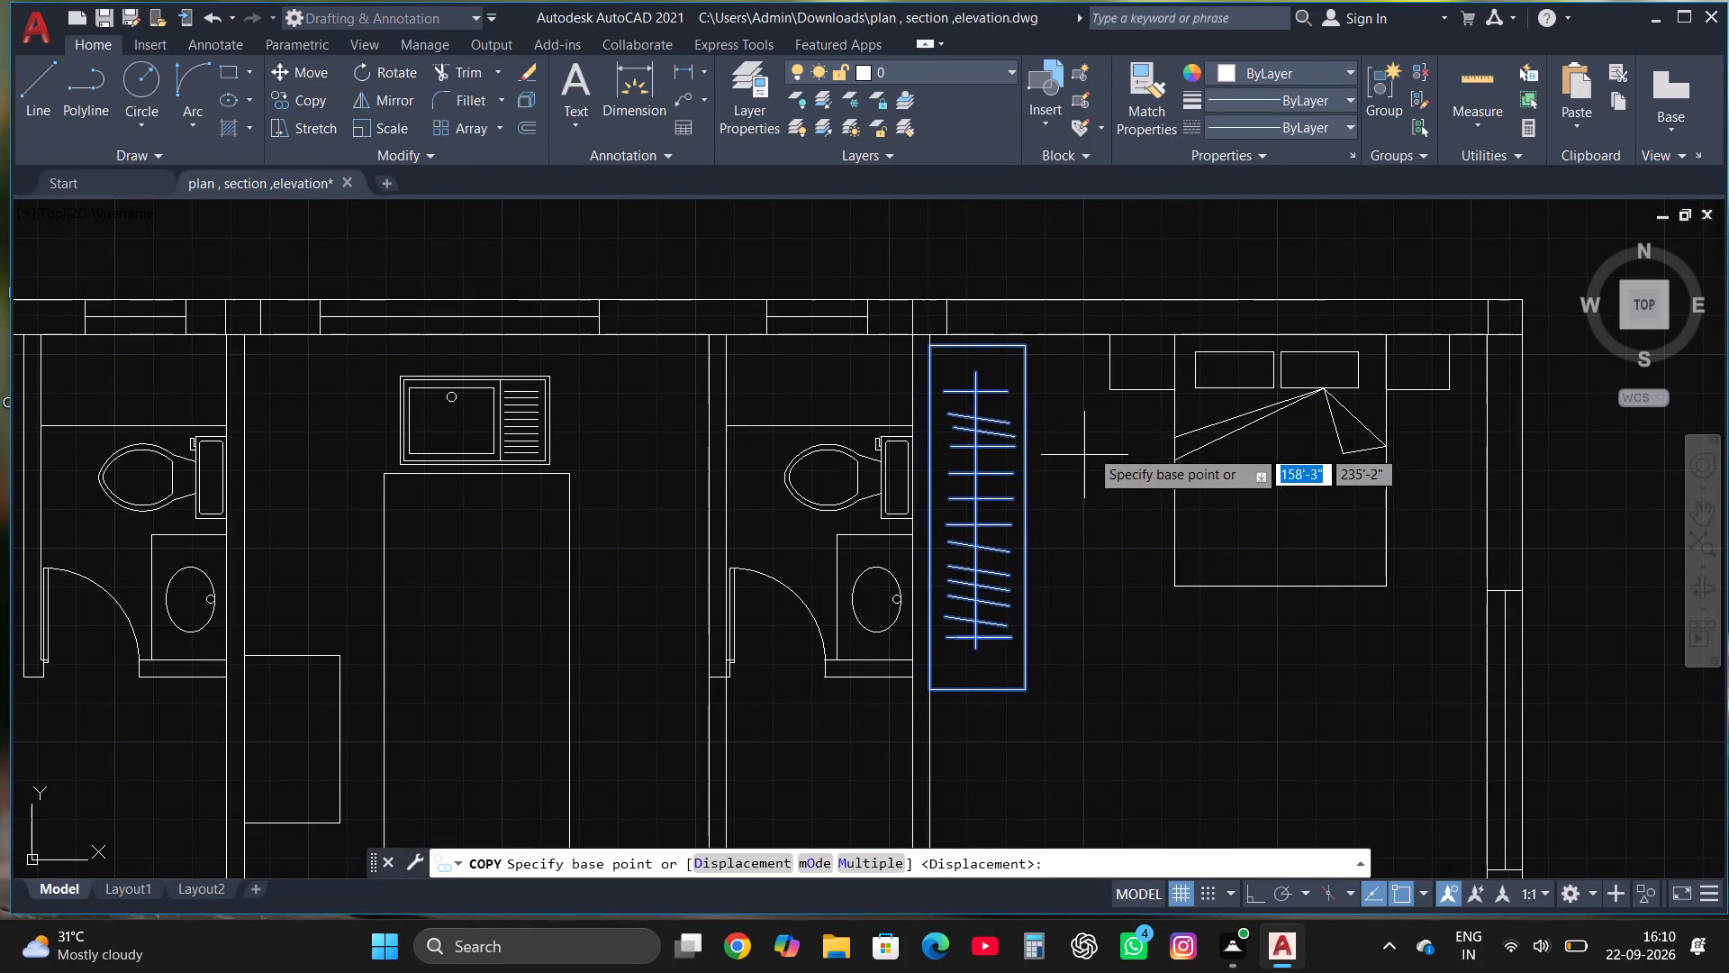
pyautogui.click(929, 692)
pyautogui.scroll(-5, 955, 545)
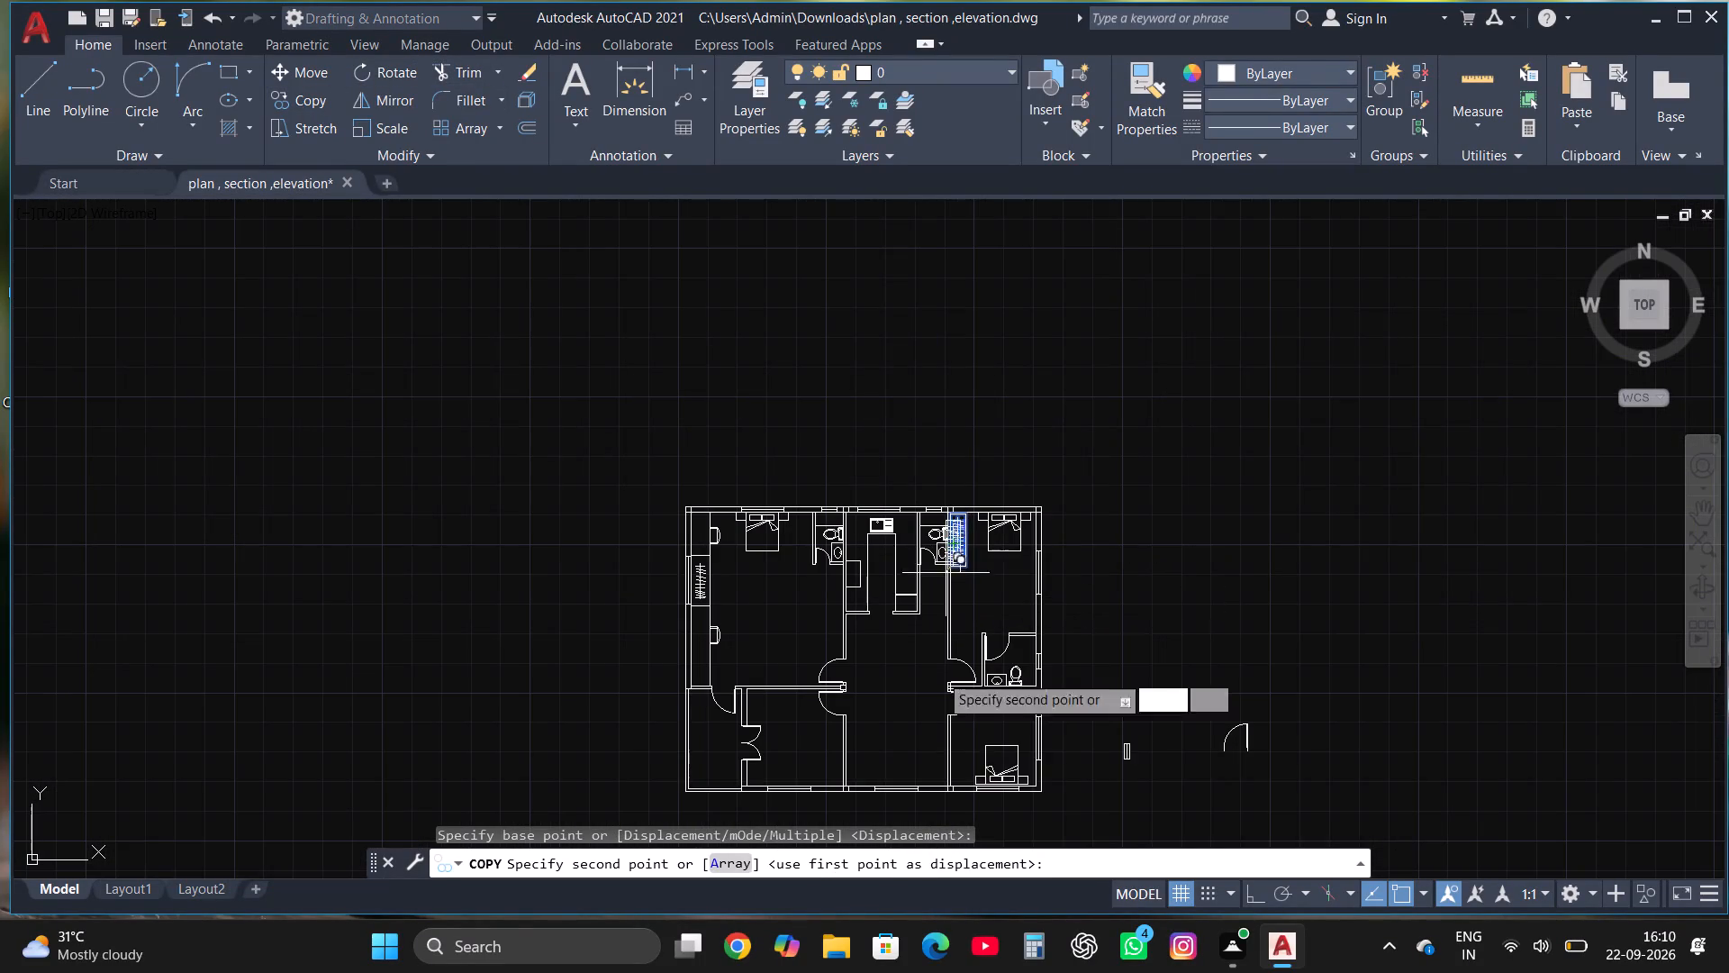
pyautogui.scroll(3, 953, 789)
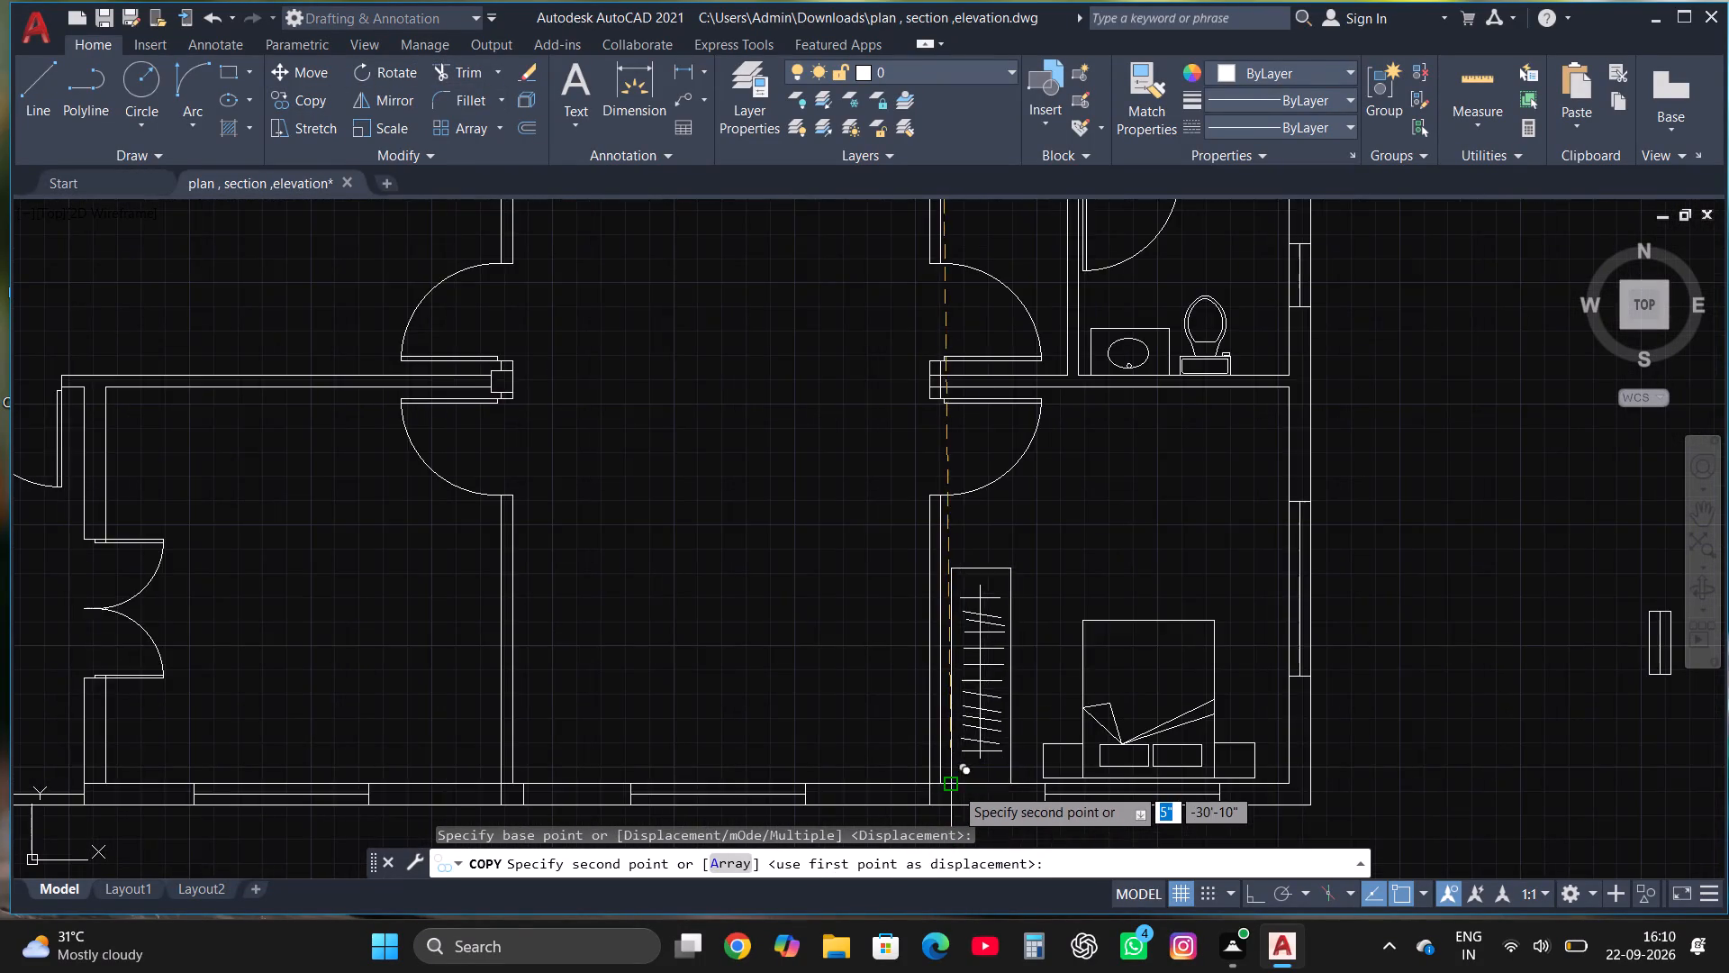
pyautogui.scroll(2, 955, 787)
pyautogui.click(921, 786)
# Draw a seat about 2'-6" square and, right of it, a sofa rectangle about 6' by 2'-8" near the middle room's bottom wall.
pyautogui.scroll(-4, 1235, 542)
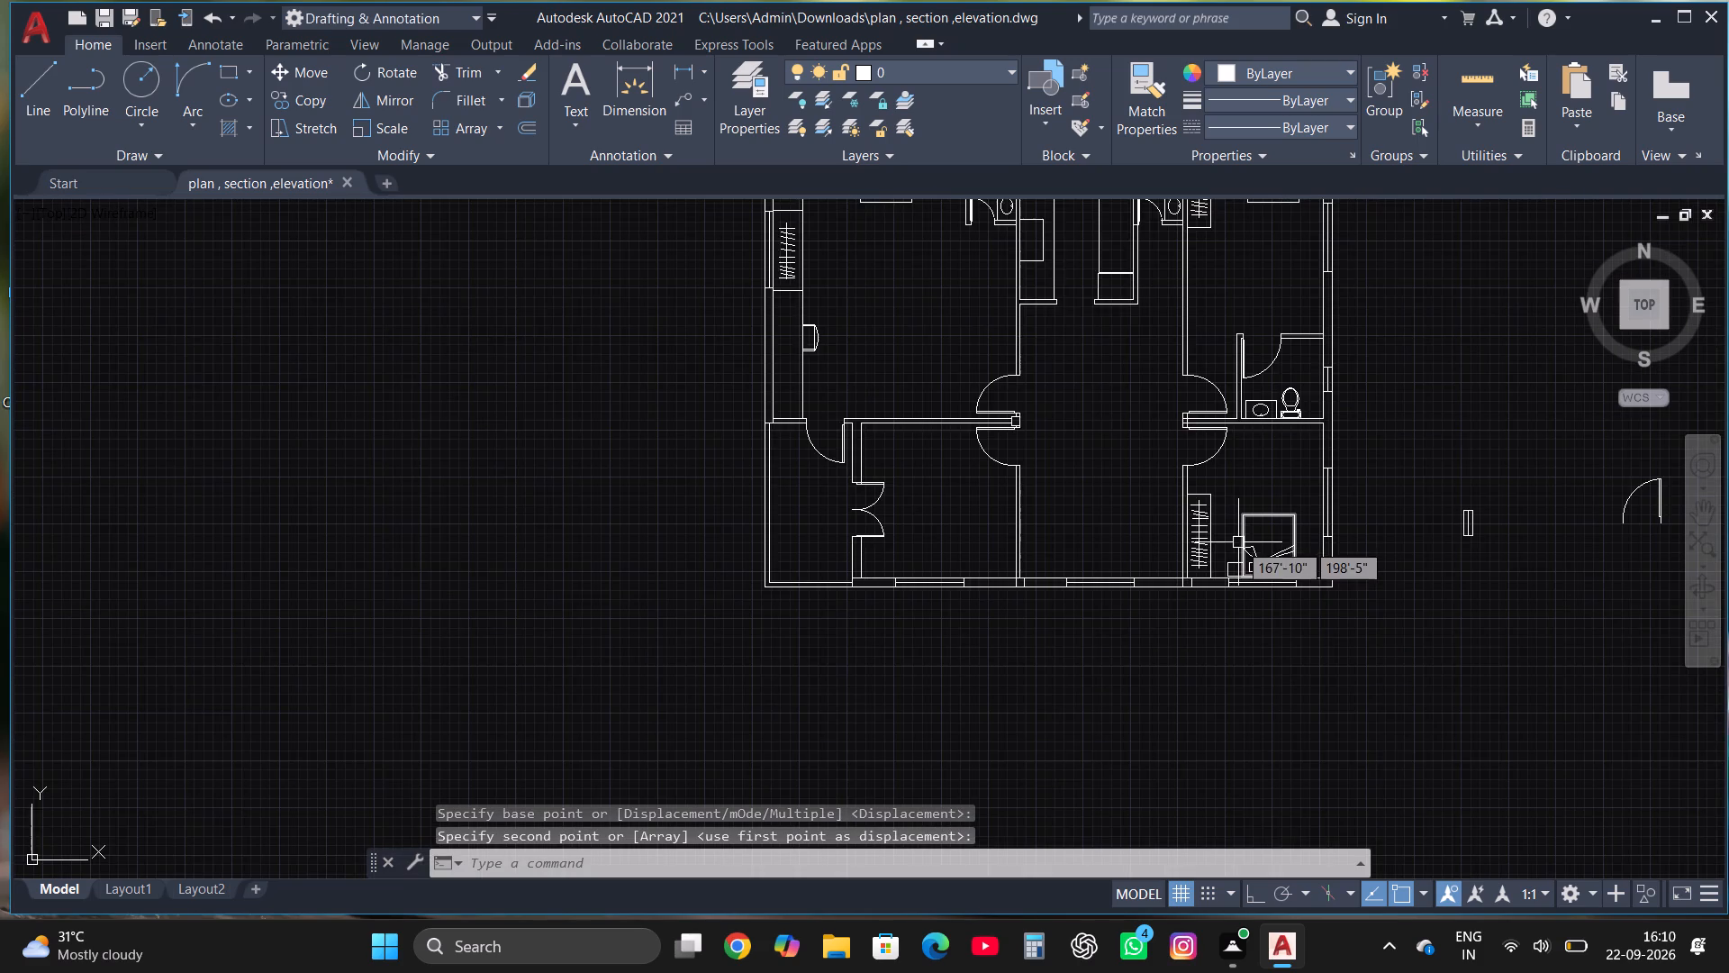
pyautogui.scroll(2, 1241, 531)
pyautogui.scroll(-3, 1073, 496)
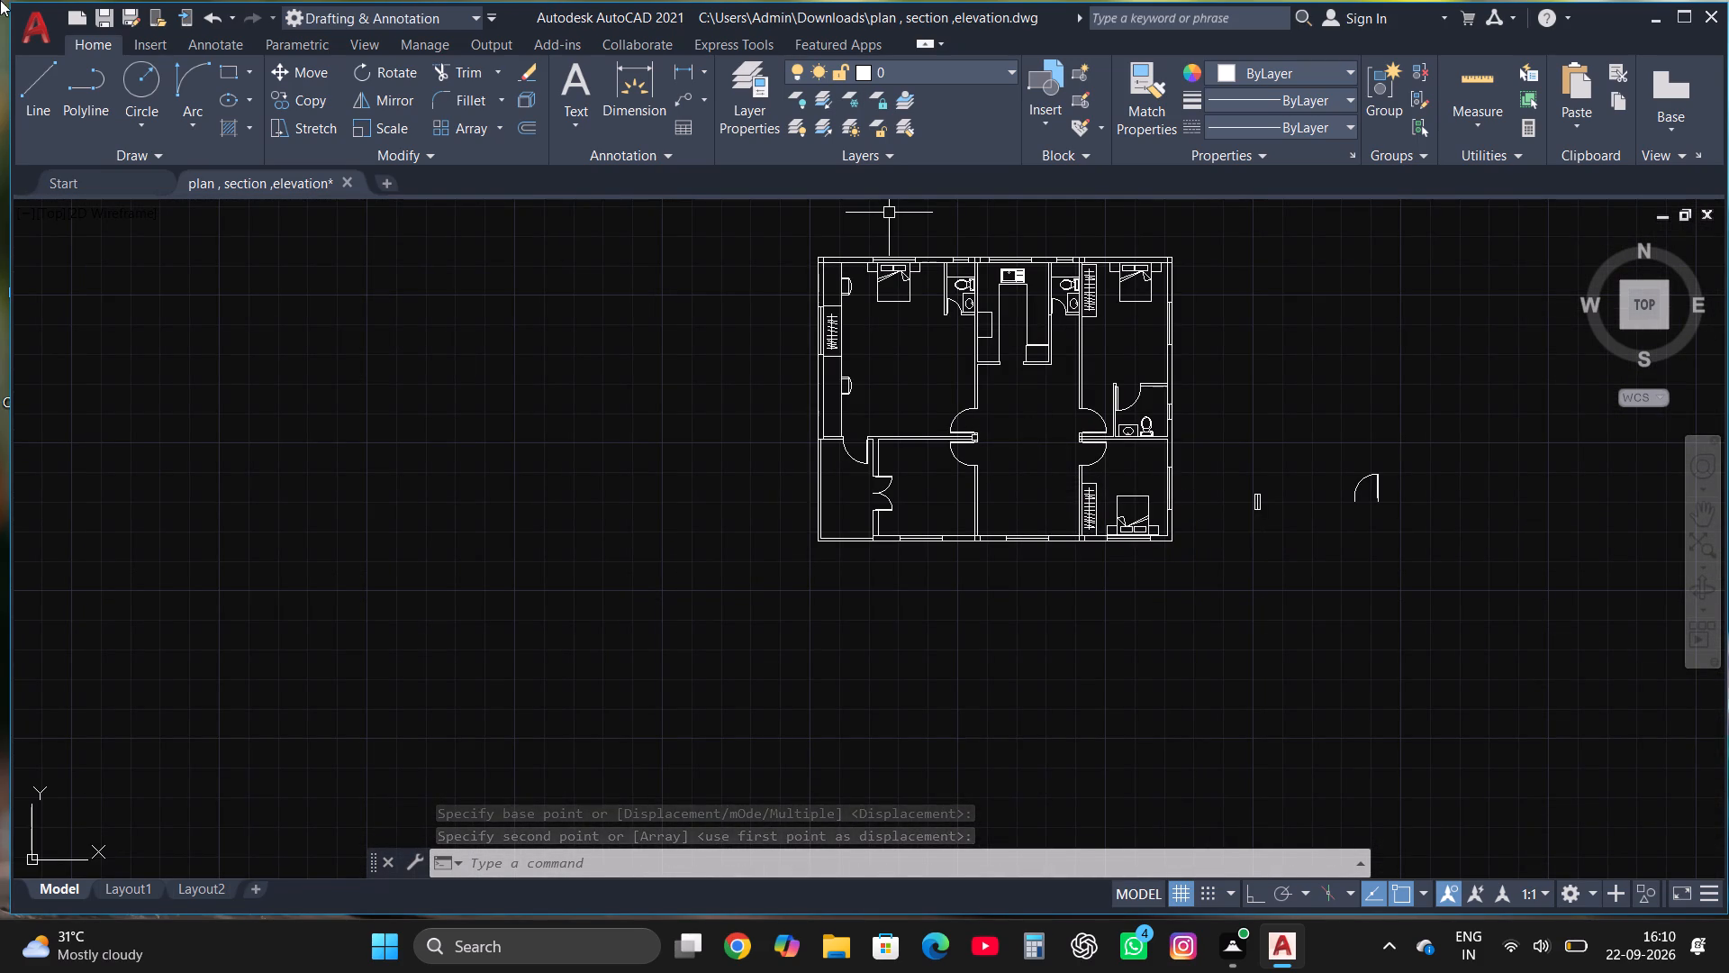
pyautogui.click(225, 68)
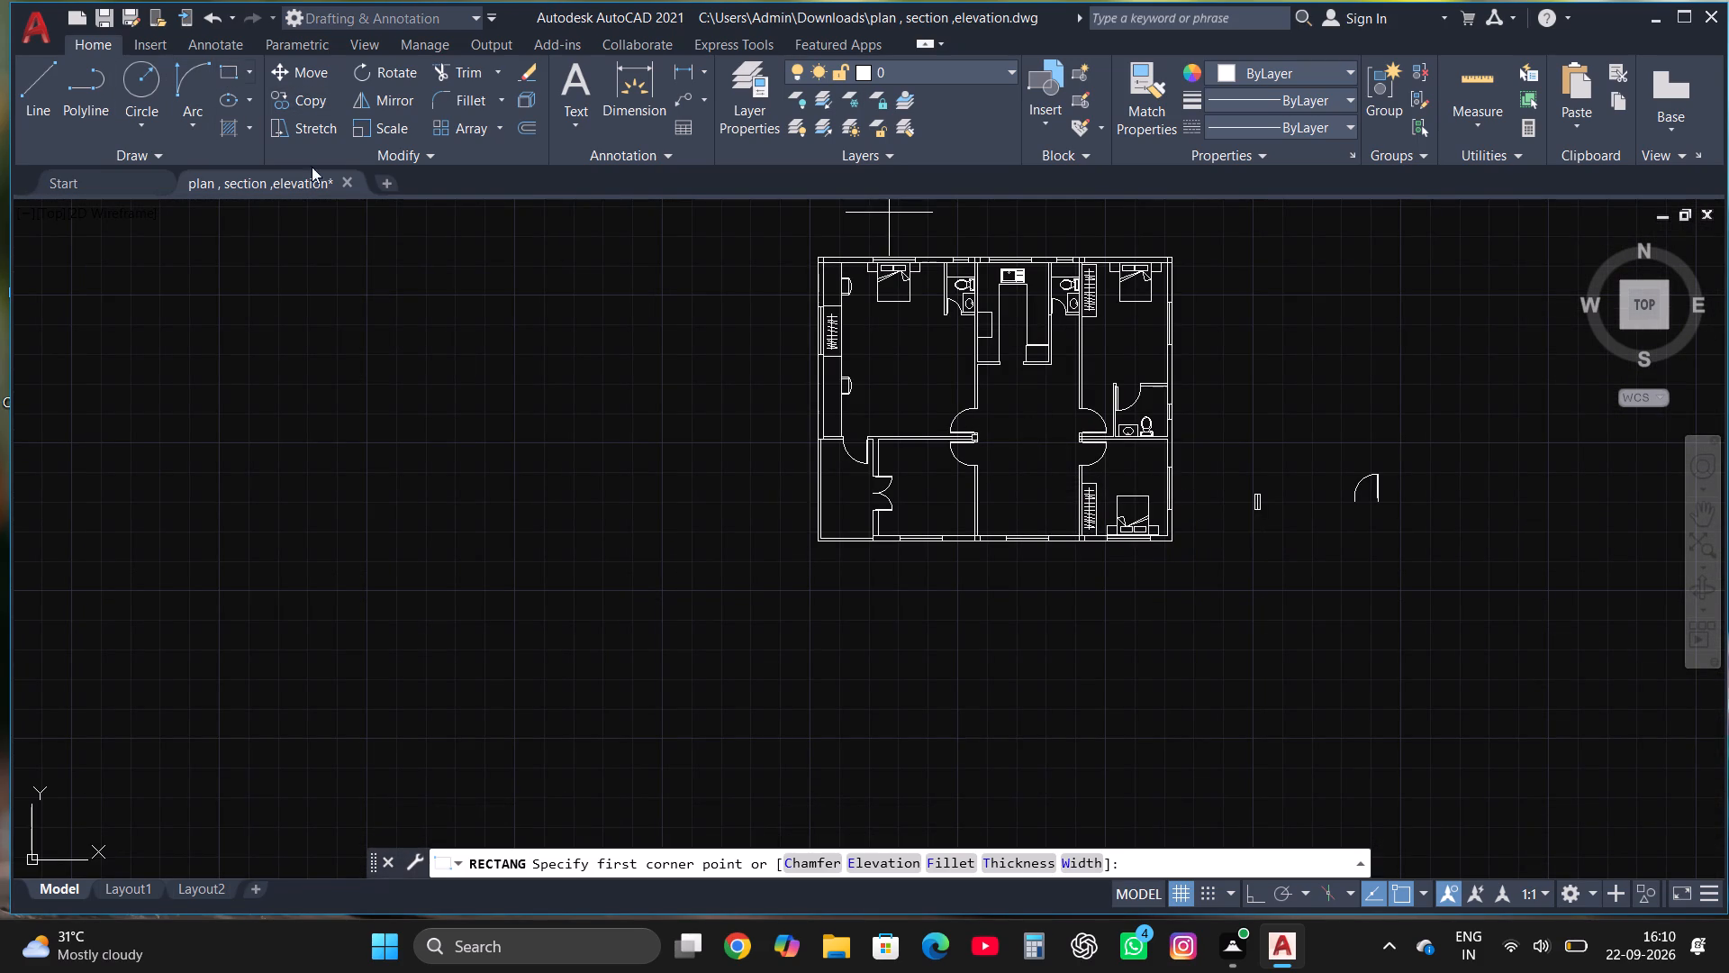
pyautogui.scroll(4, 1050, 473)
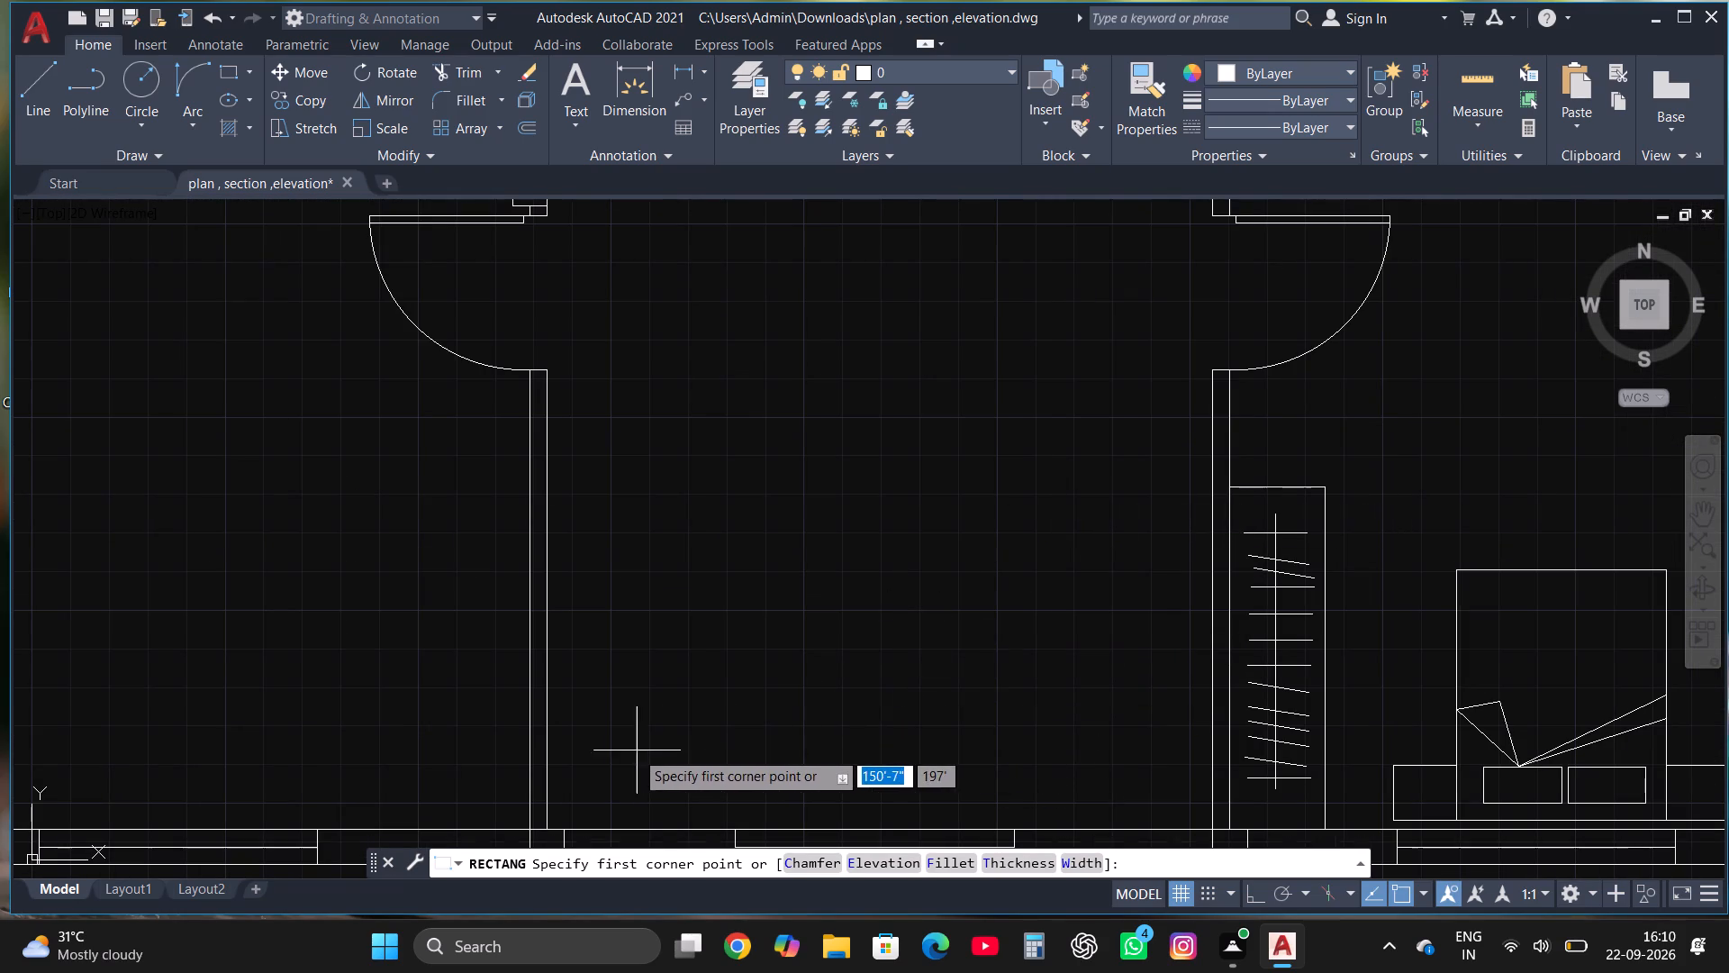
pyautogui.click(599, 762)
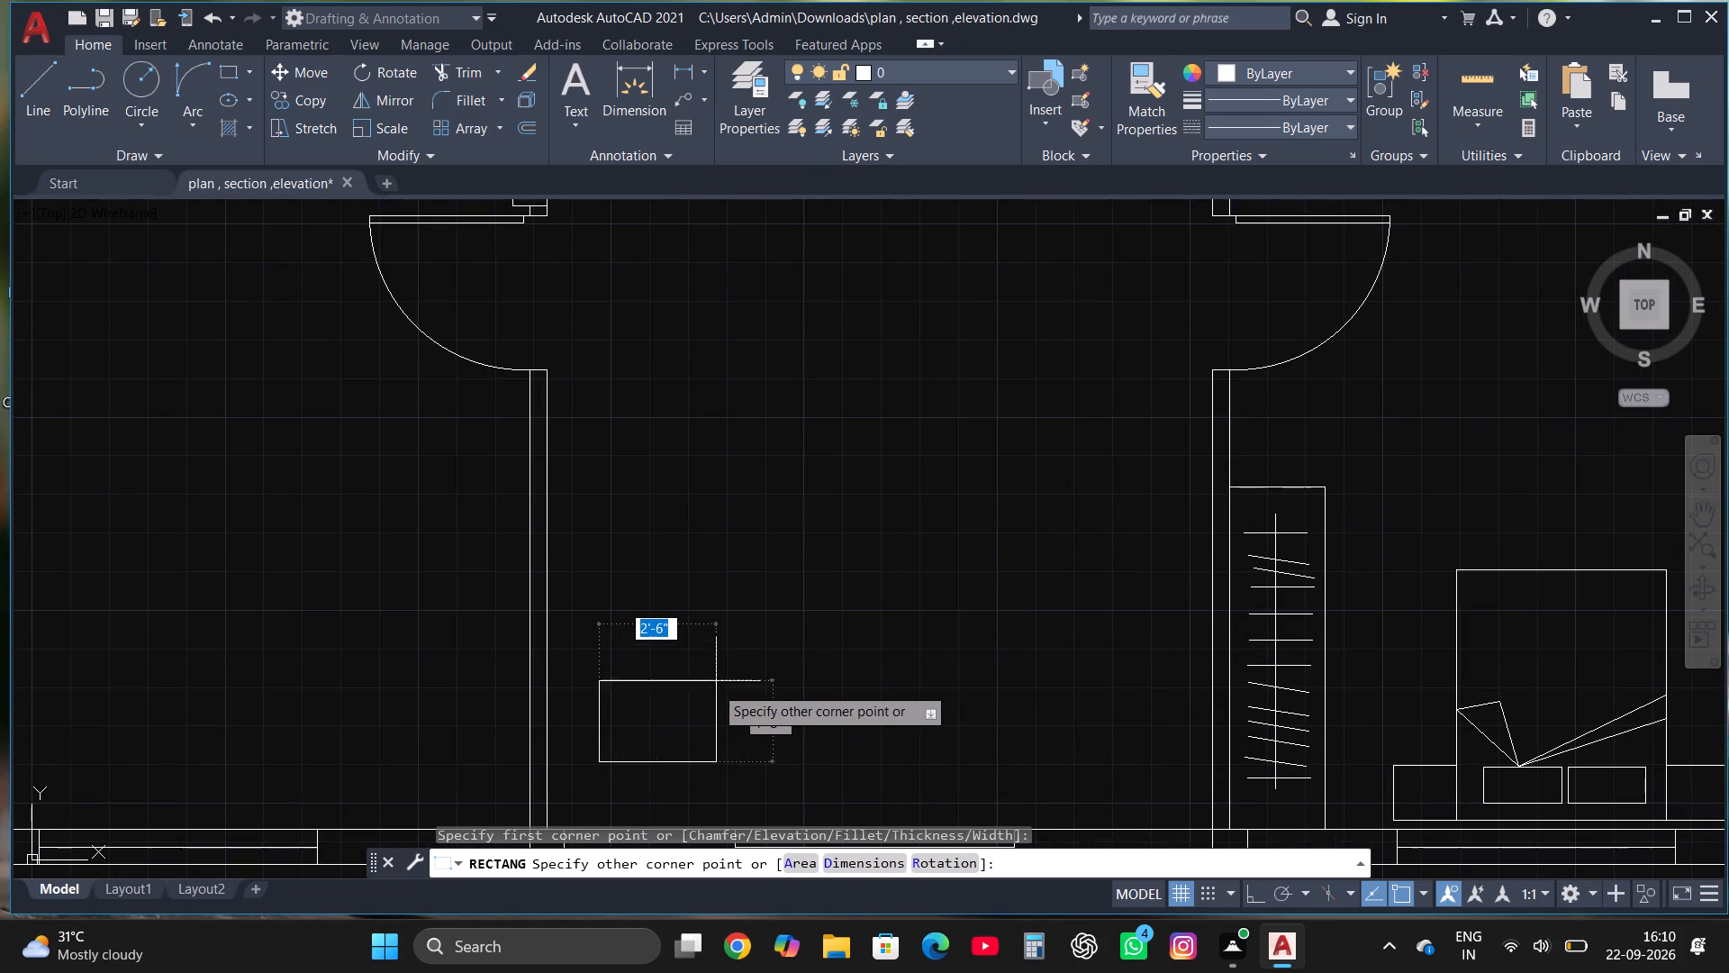
pyautogui.click(721, 647)
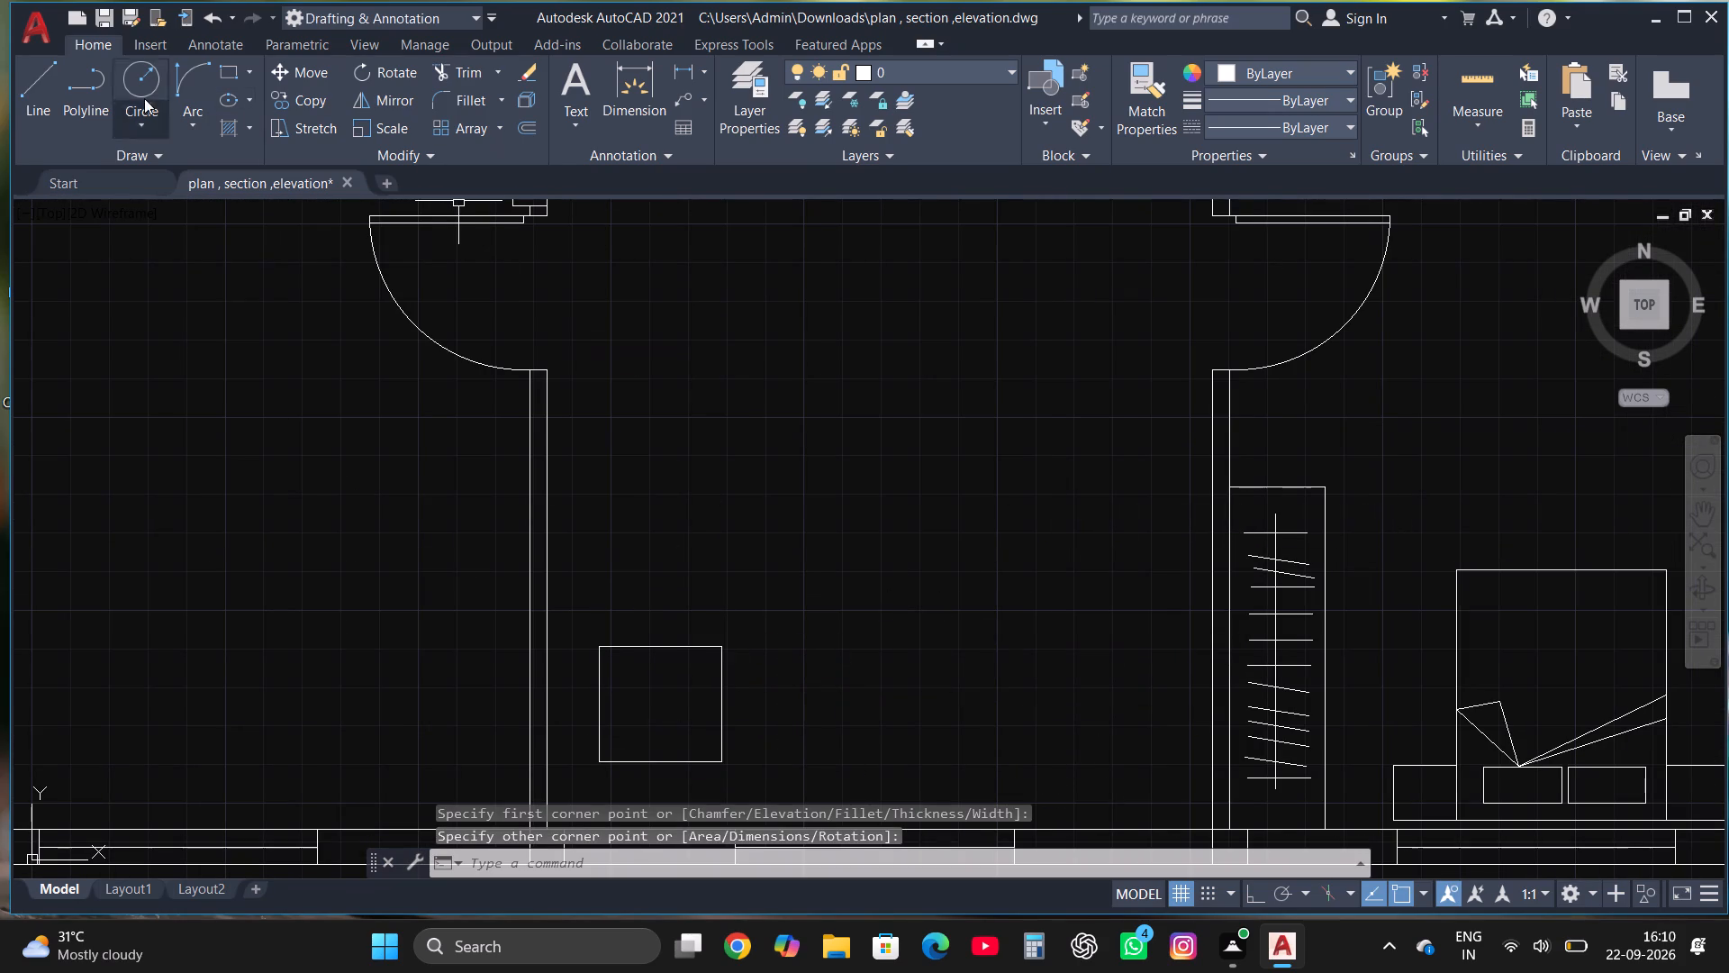
pyautogui.click(236, 77)
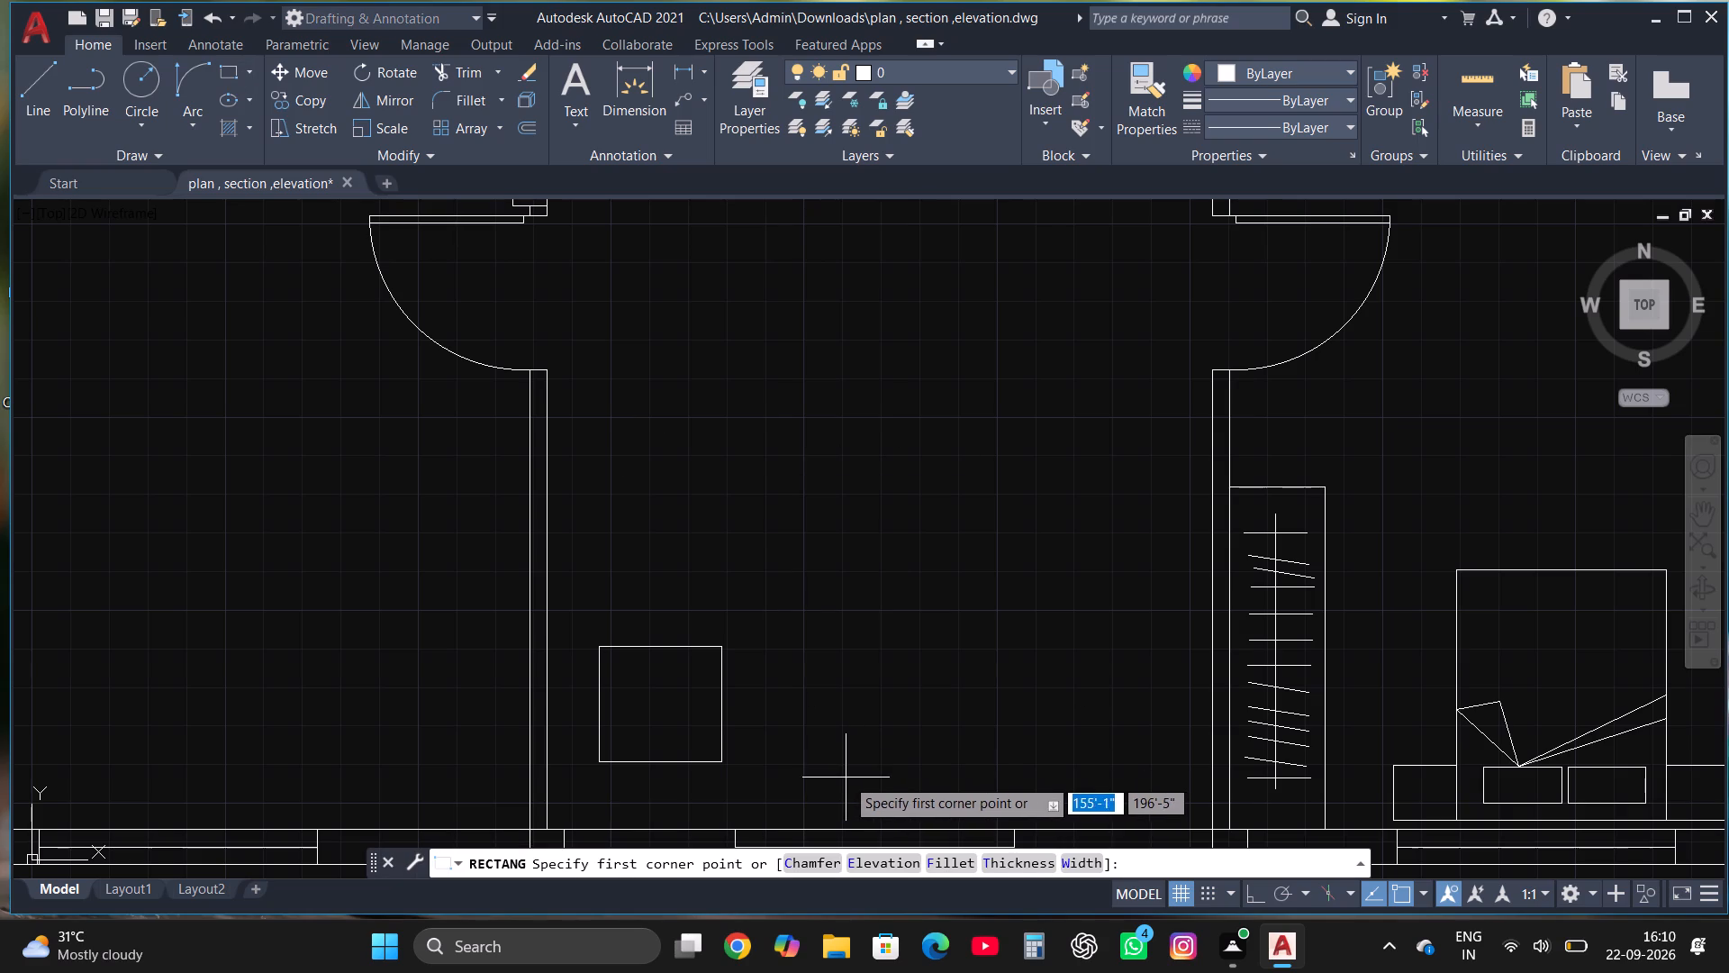
pyautogui.click(768, 774)
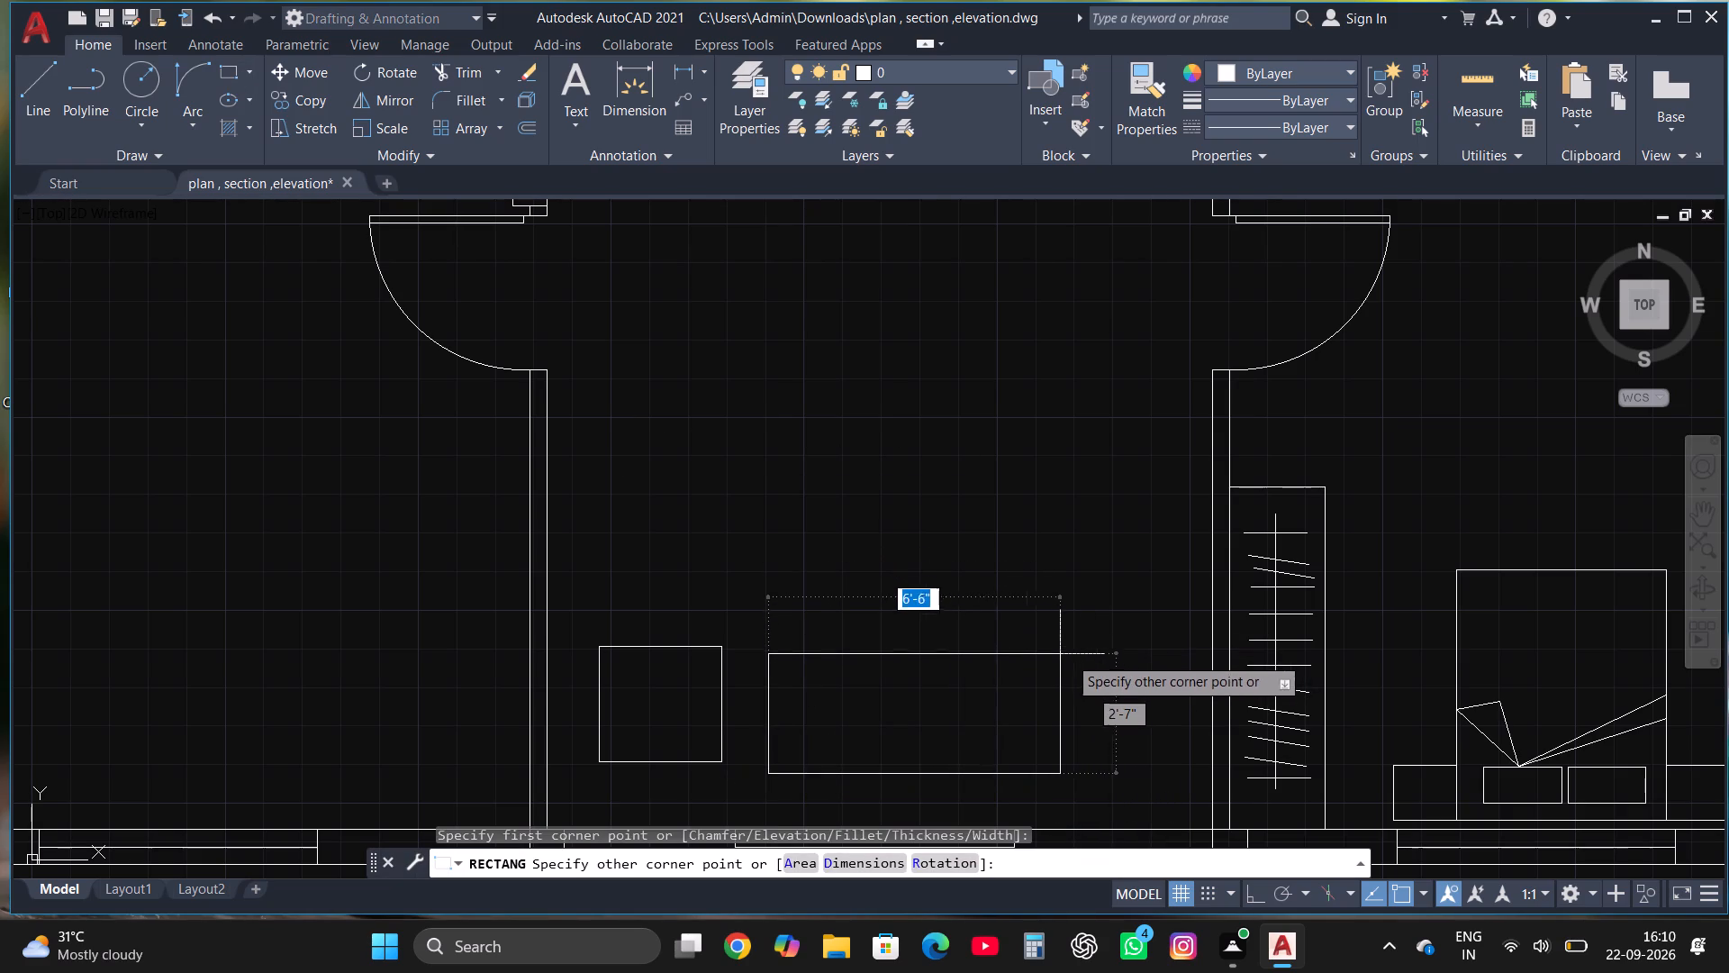
pyautogui.click(1046, 649)
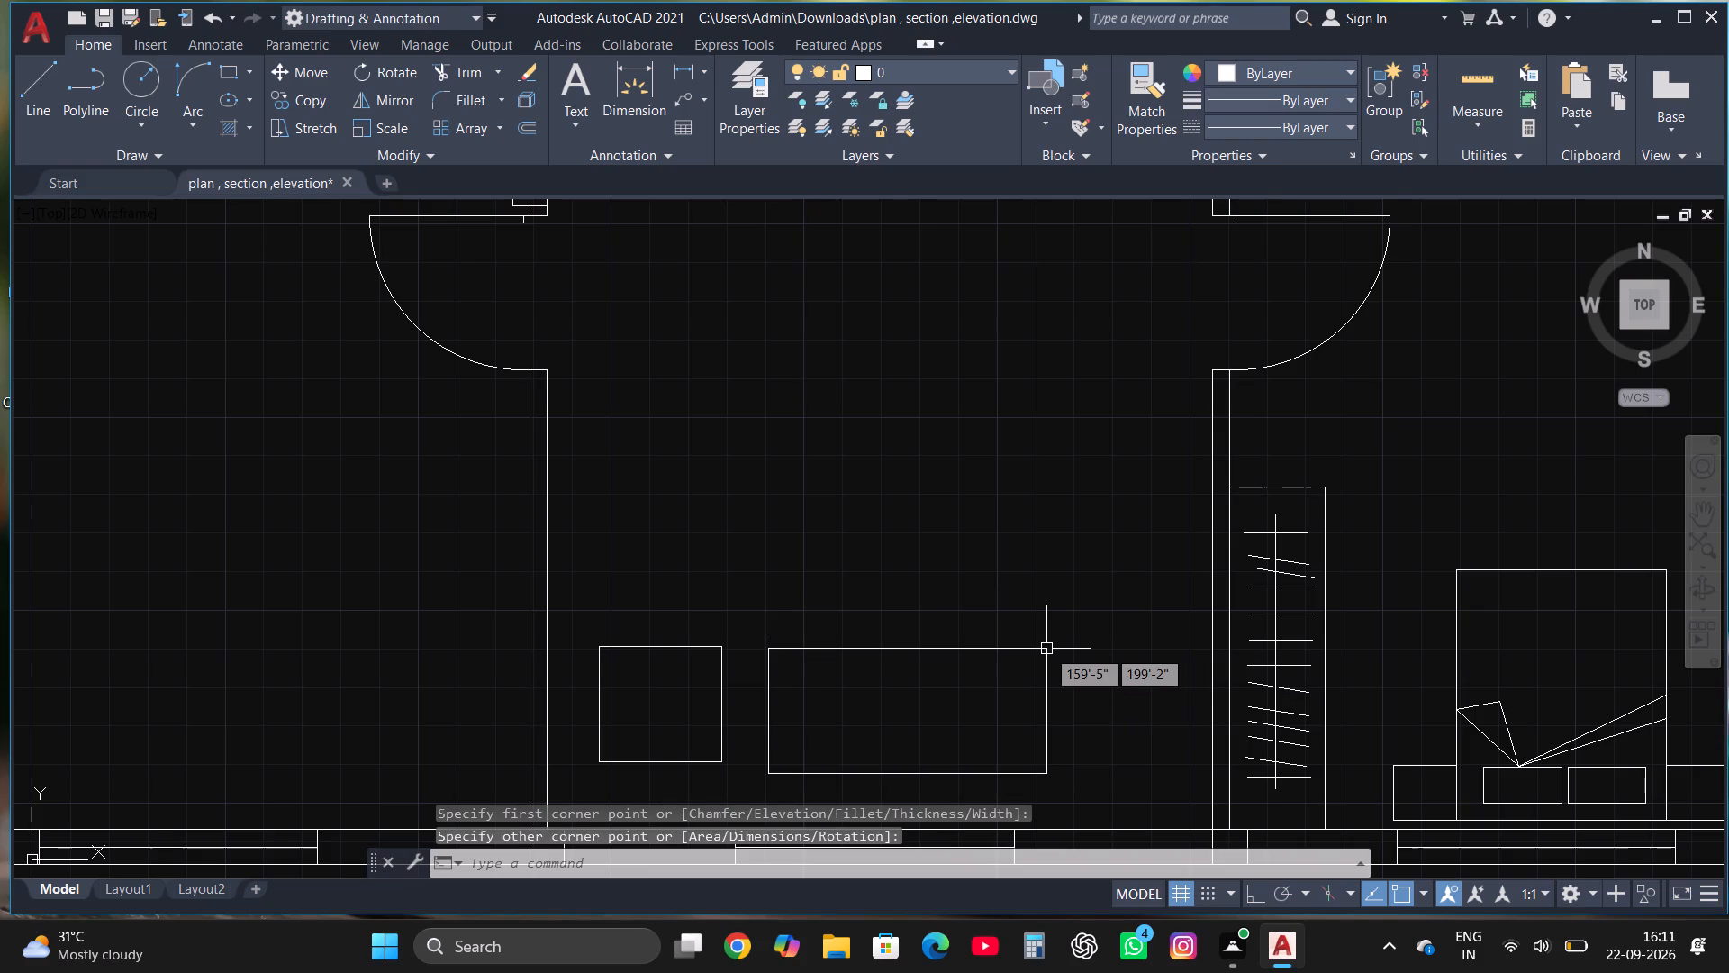
# Draw a narrow rectangle about 7" deep and 3'-9" long against the middle room's right wall, below the door.
pyautogui.click(236, 72)
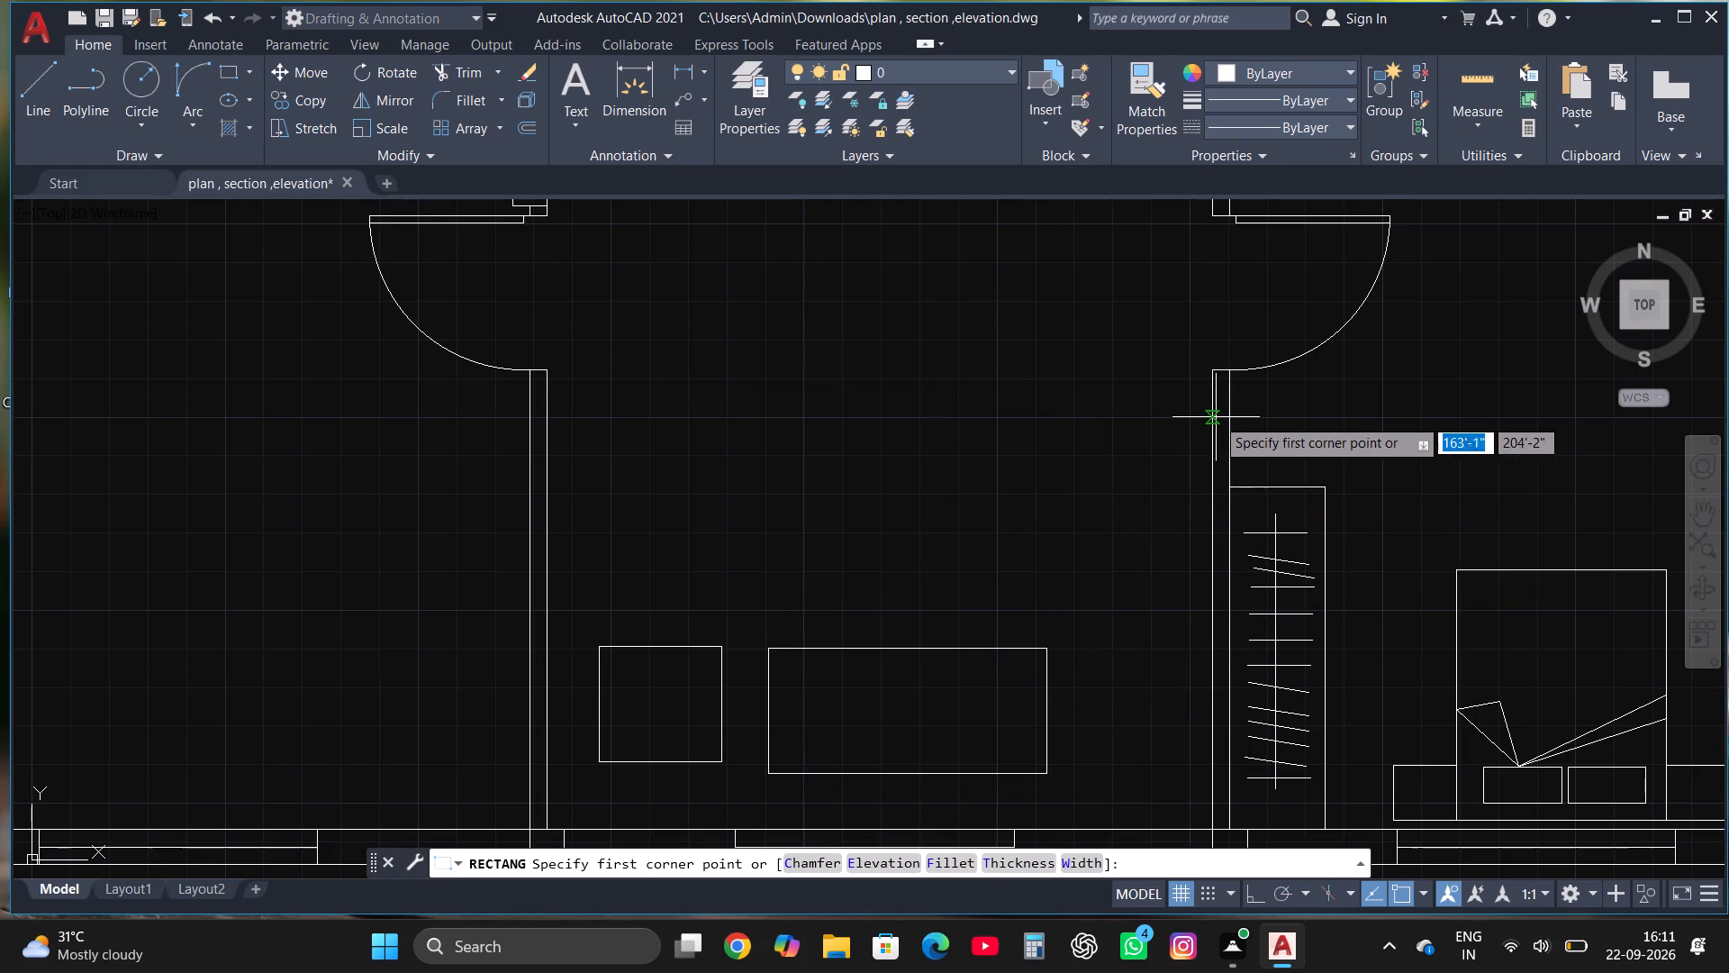
pyautogui.click(1215, 413)
pyautogui.click(1188, 587)
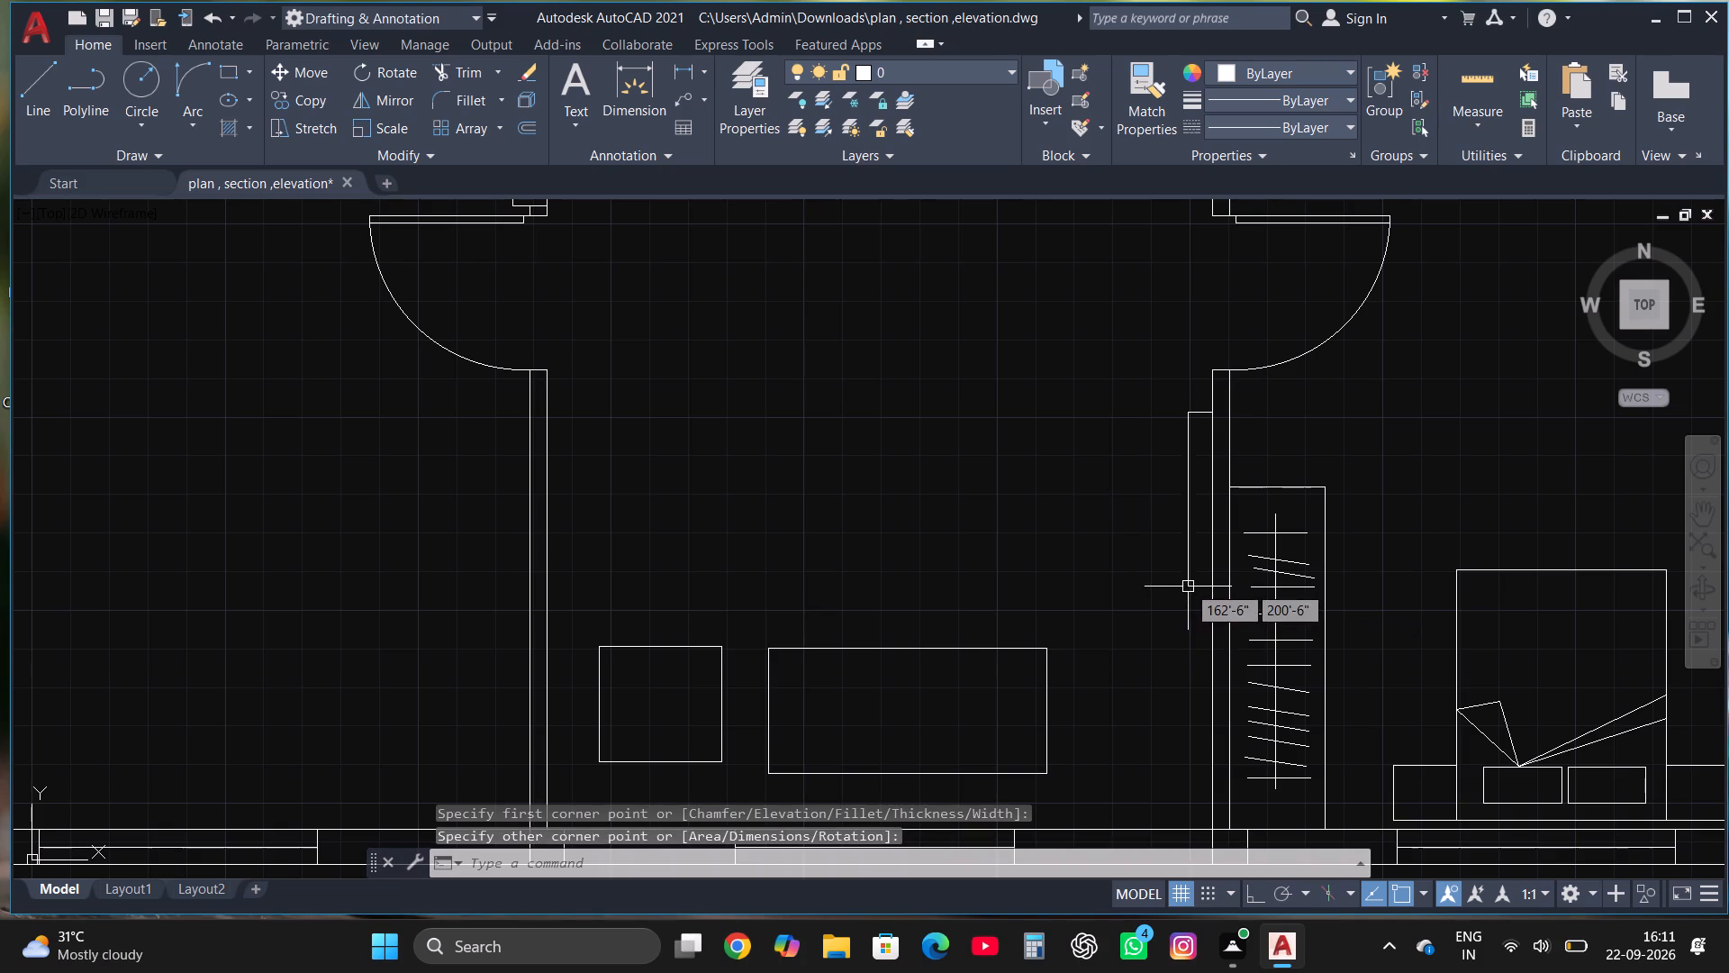
# Divide the sofa into three seats with a vertical line trimmed to the outline and a copy about 1'-11" to its right.
pyautogui.click(47, 87)
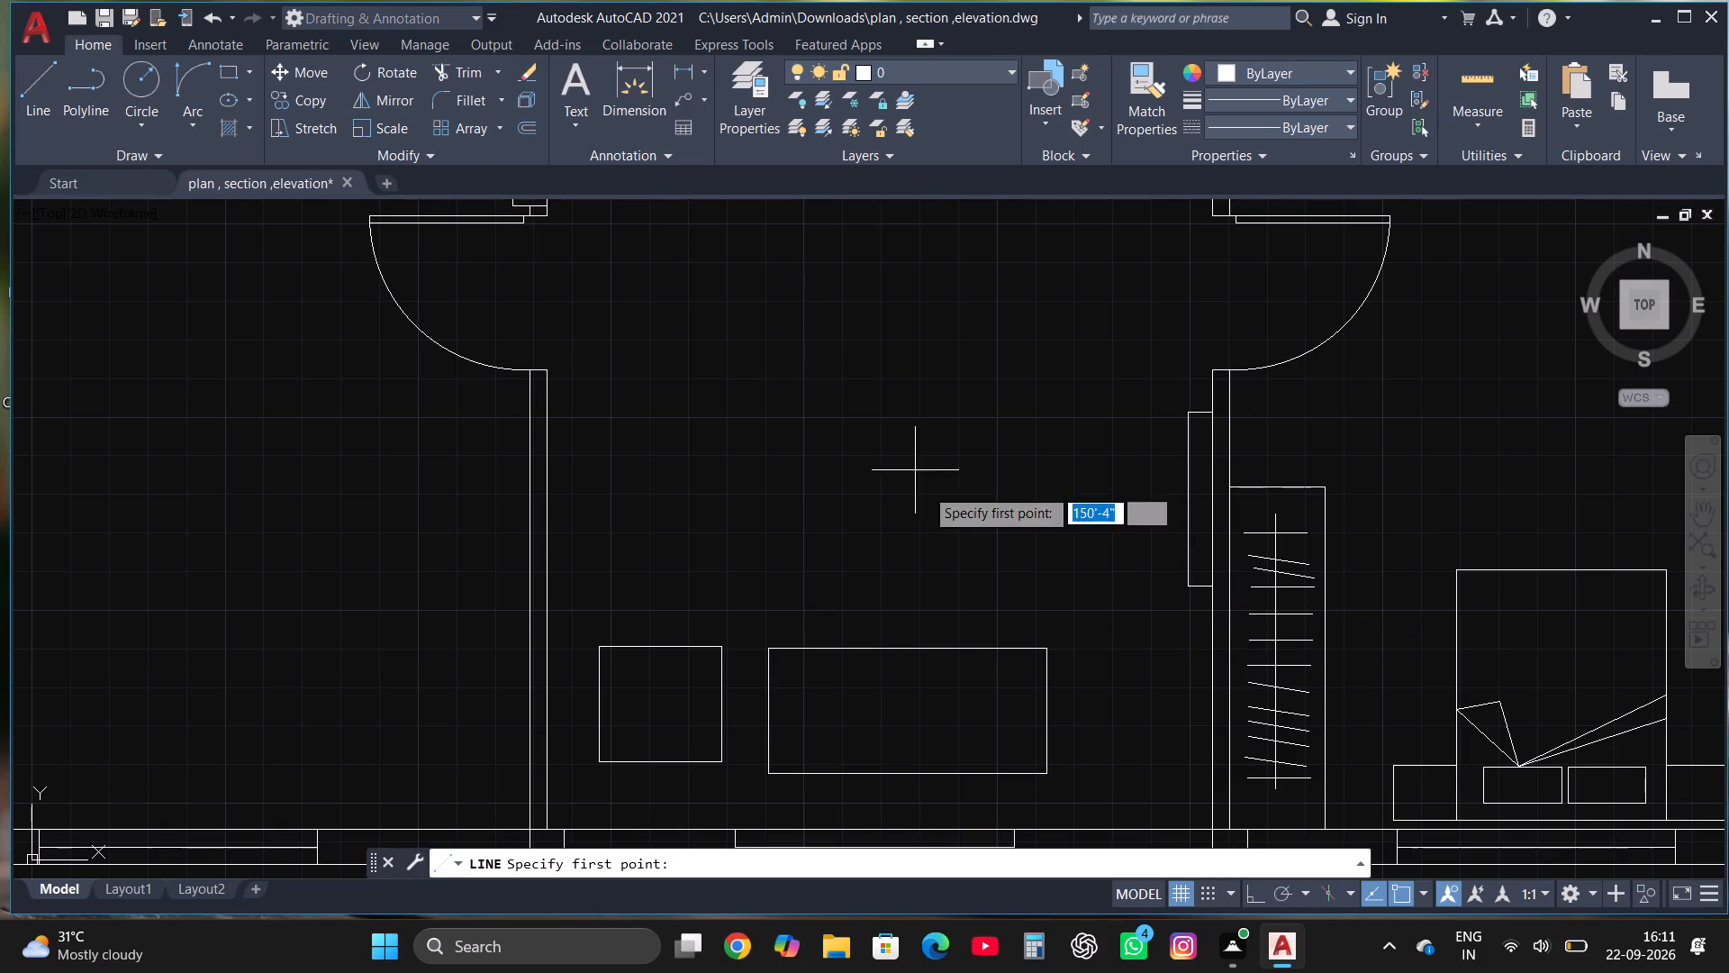
pyautogui.click(868, 646)
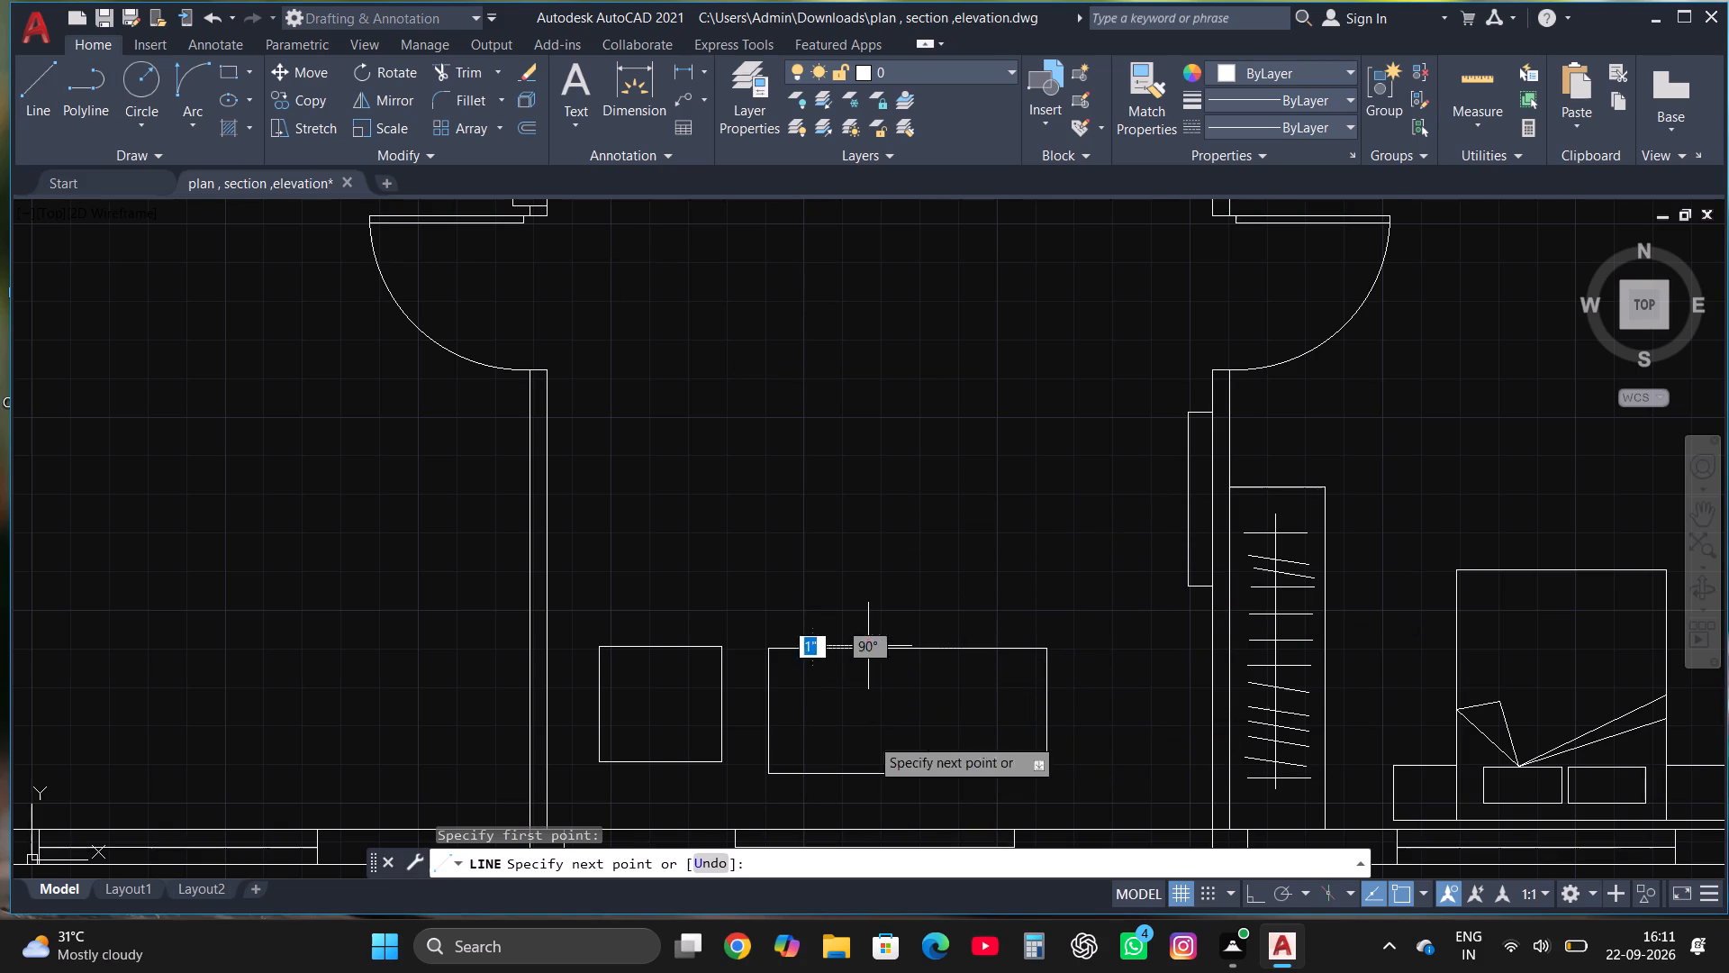
pyautogui.press('F8')
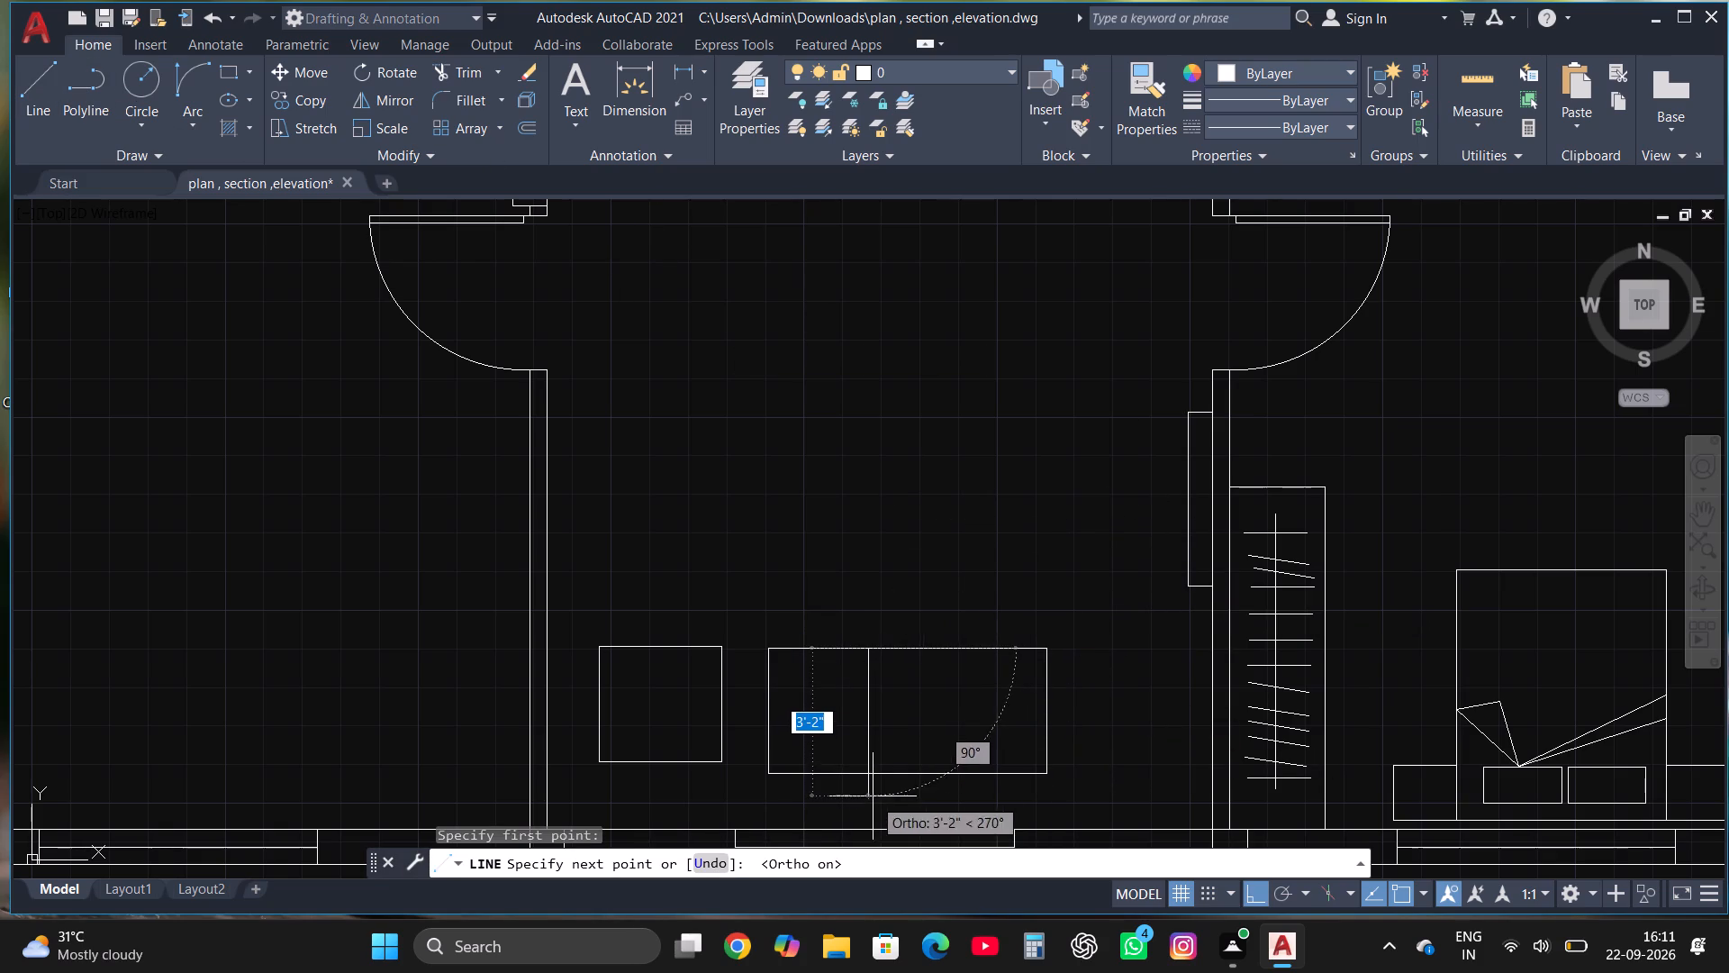
pyautogui.click(877, 786)
pyautogui.press('Escape')
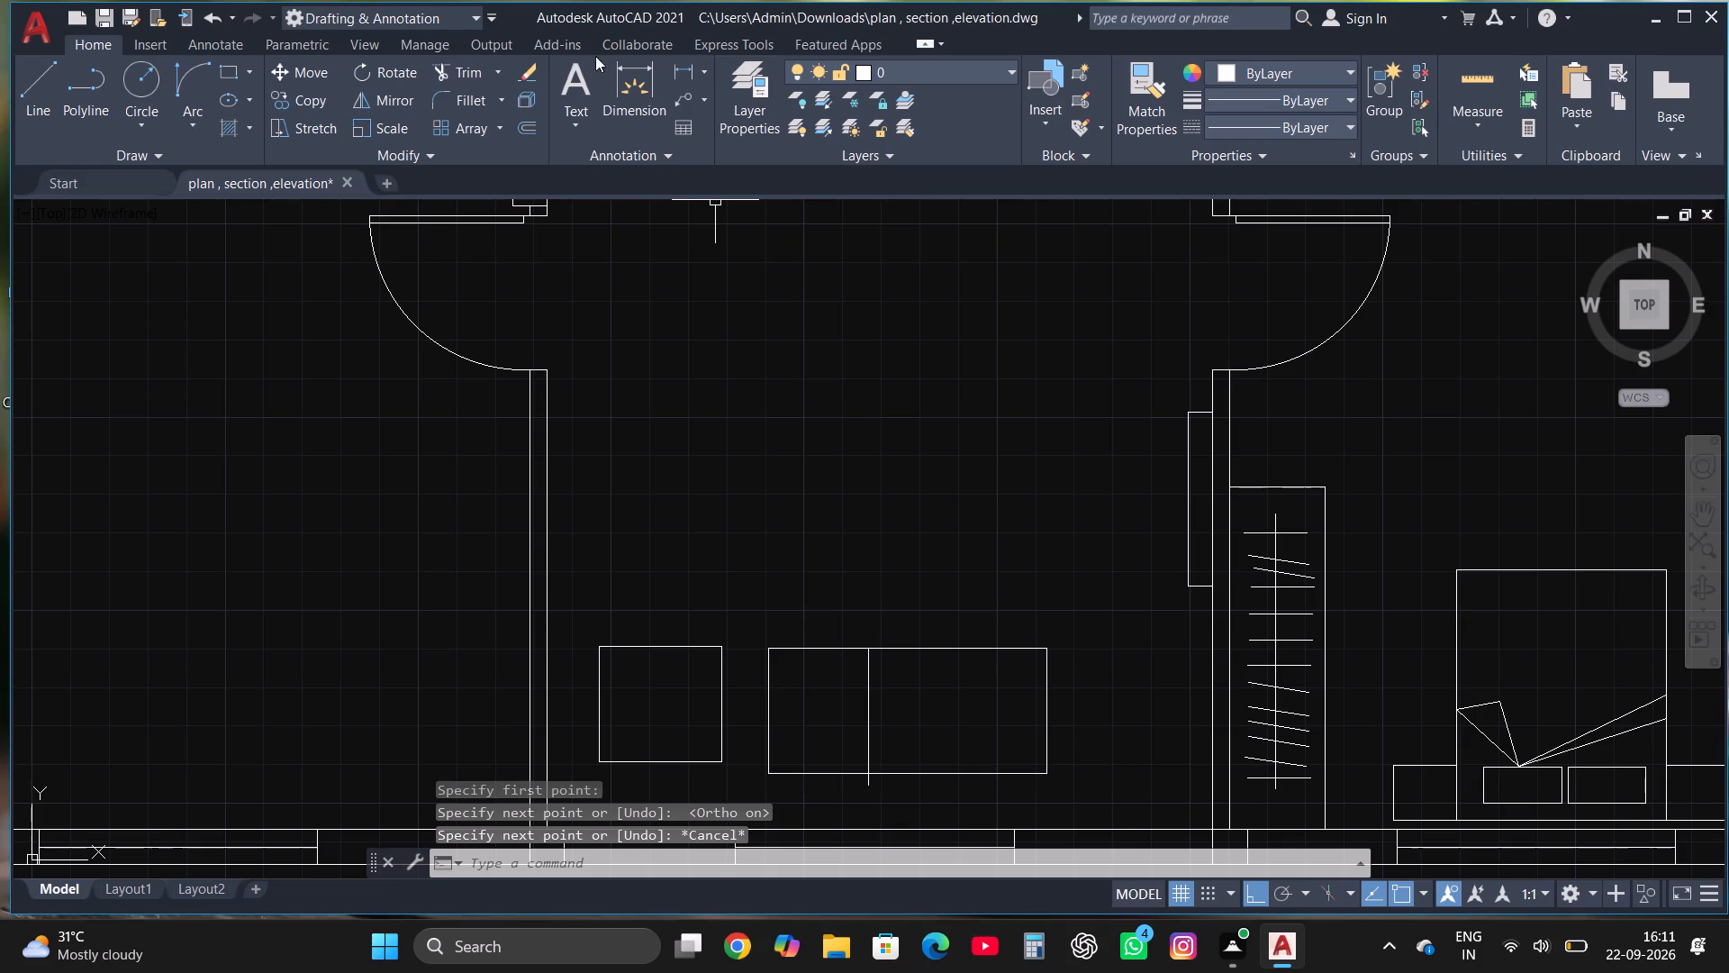
pyautogui.click(457, 69)
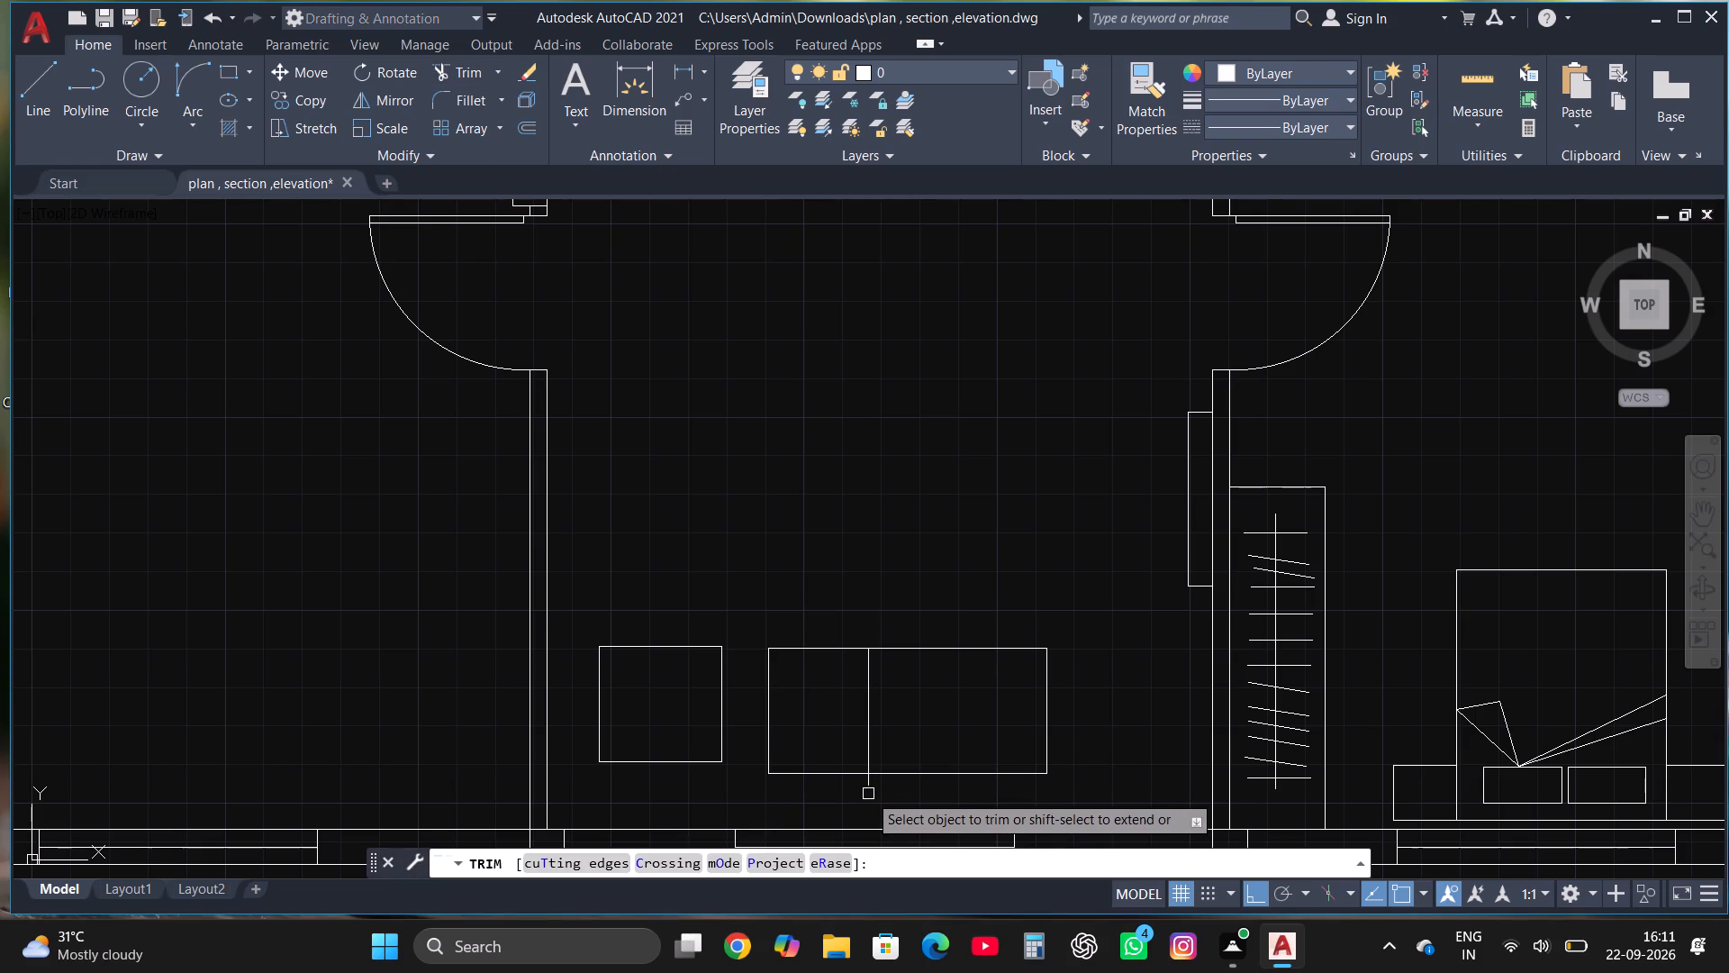
pyautogui.click(869, 789)
pyautogui.press('Escape')
pyautogui.click(864, 745)
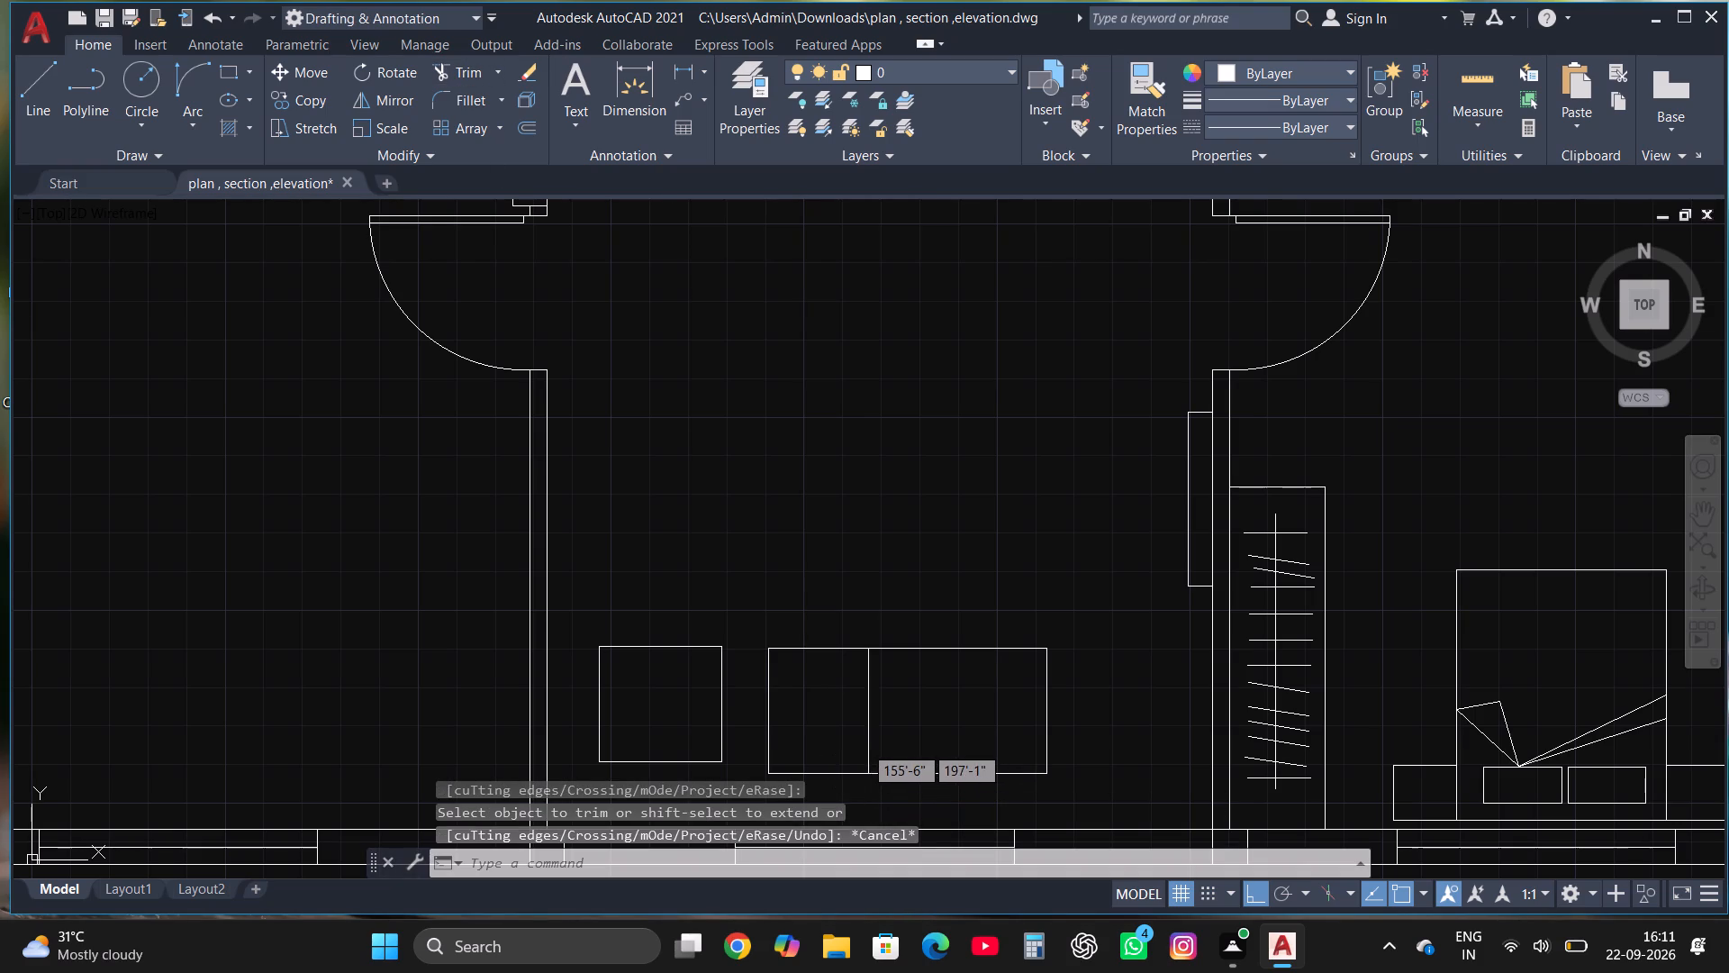
pyautogui.click(324, 103)
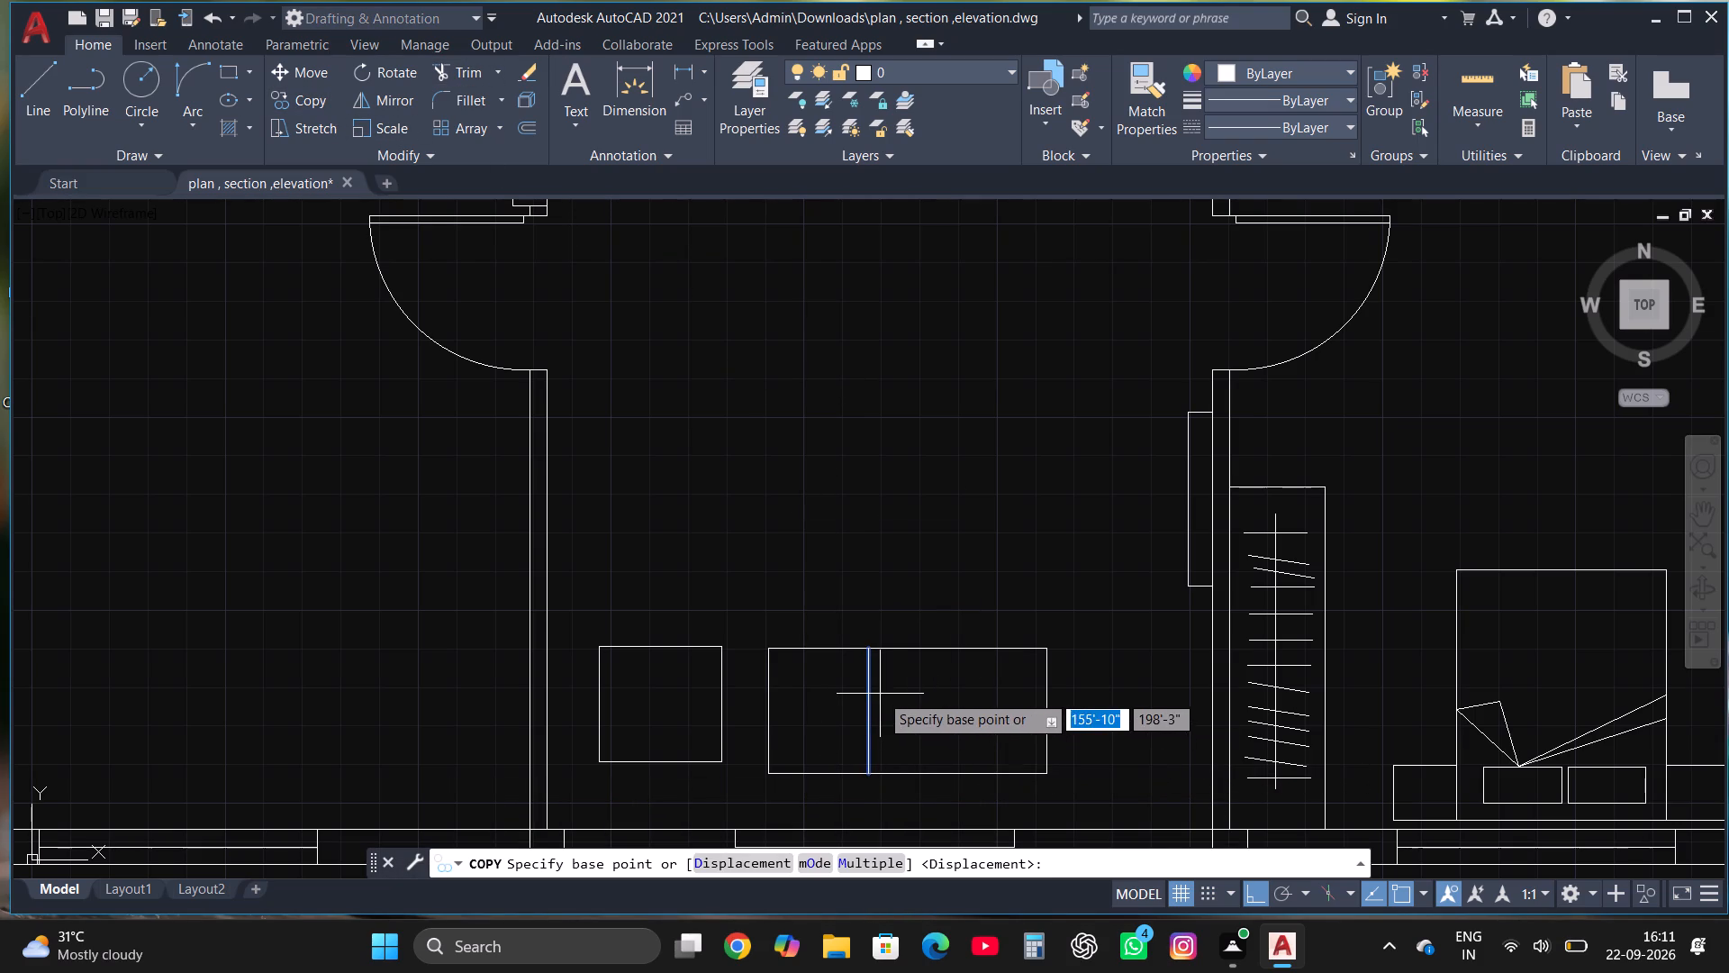
pyautogui.click(872, 691)
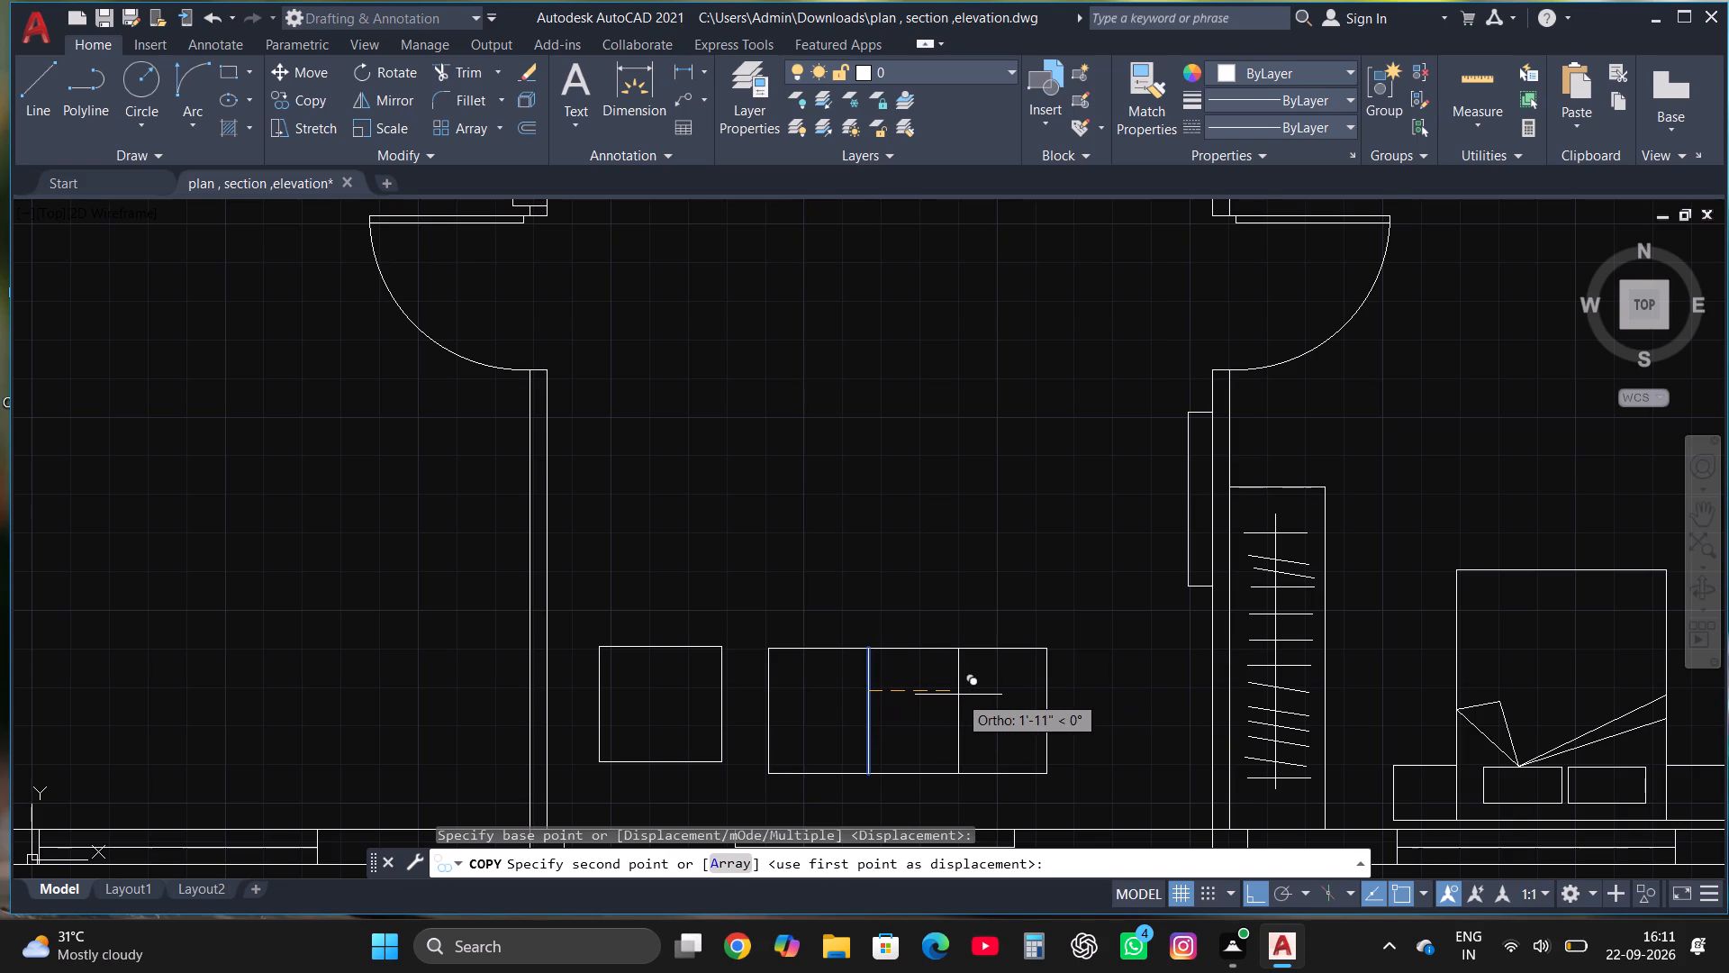
pyautogui.click(957, 693)
# Draw a three-sided line frame about 6'-6" wide and 2'-11" deep around the sofa's left, bottom and right sides.
pyautogui.scroll(-3, 1024, 520)
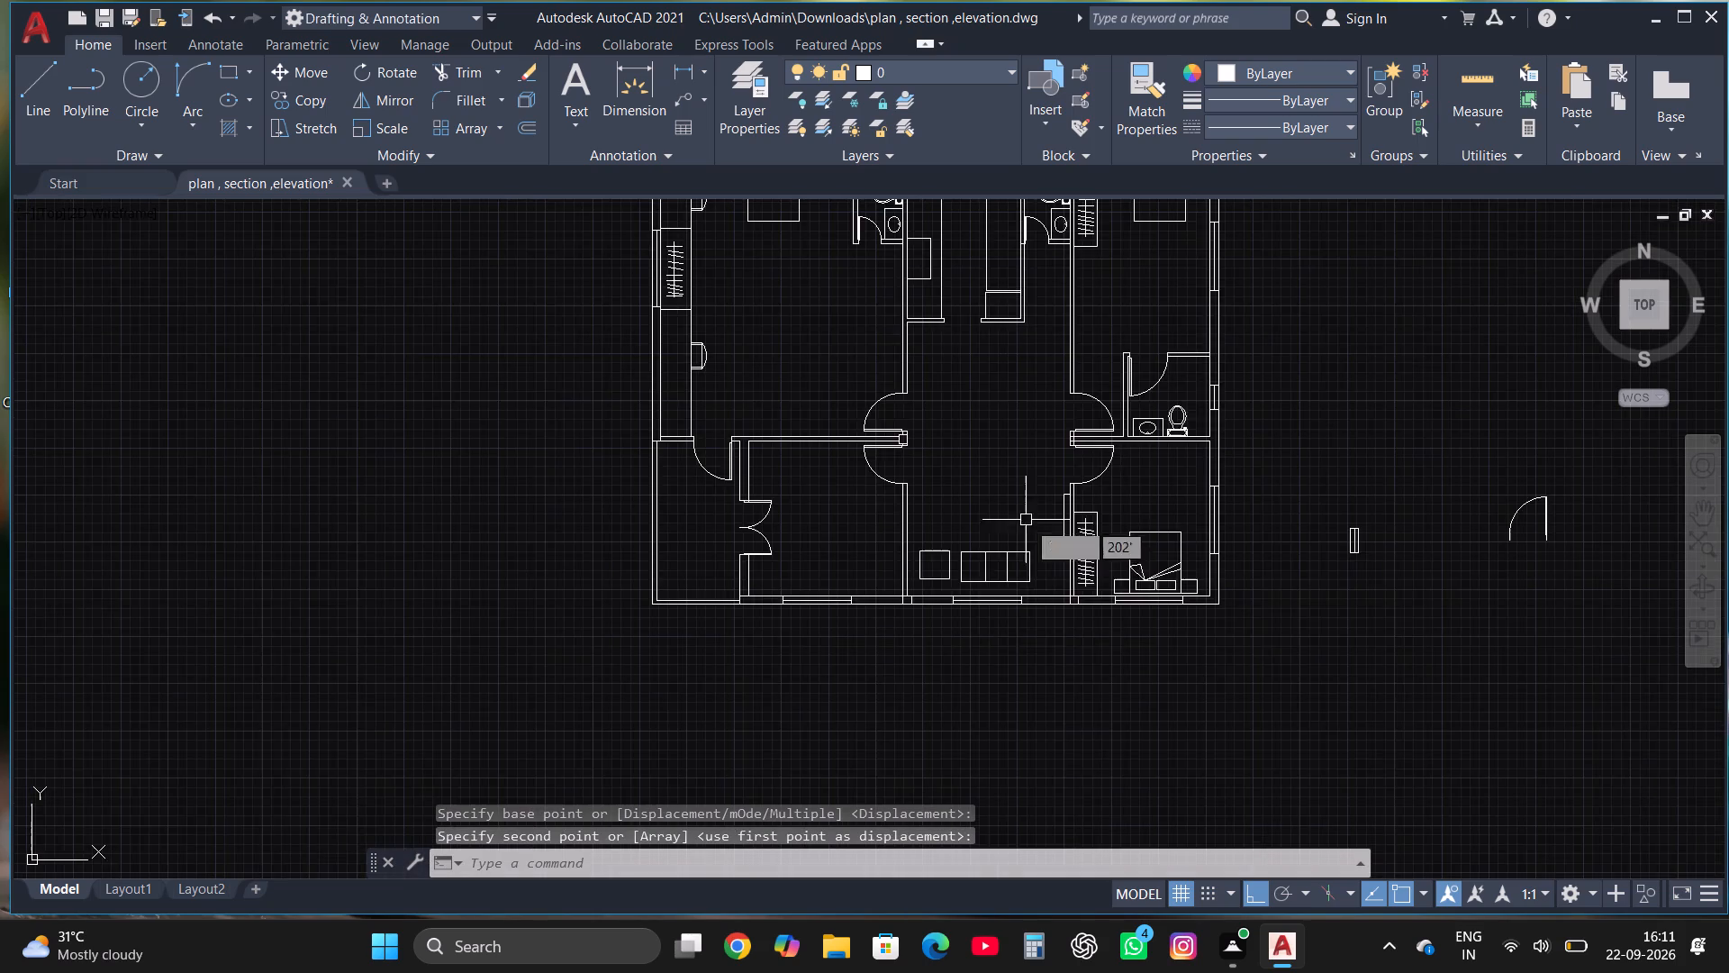
pyautogui.scroll(4, 975, 609)
pyautogui.scroll(-2, 1106, 583)
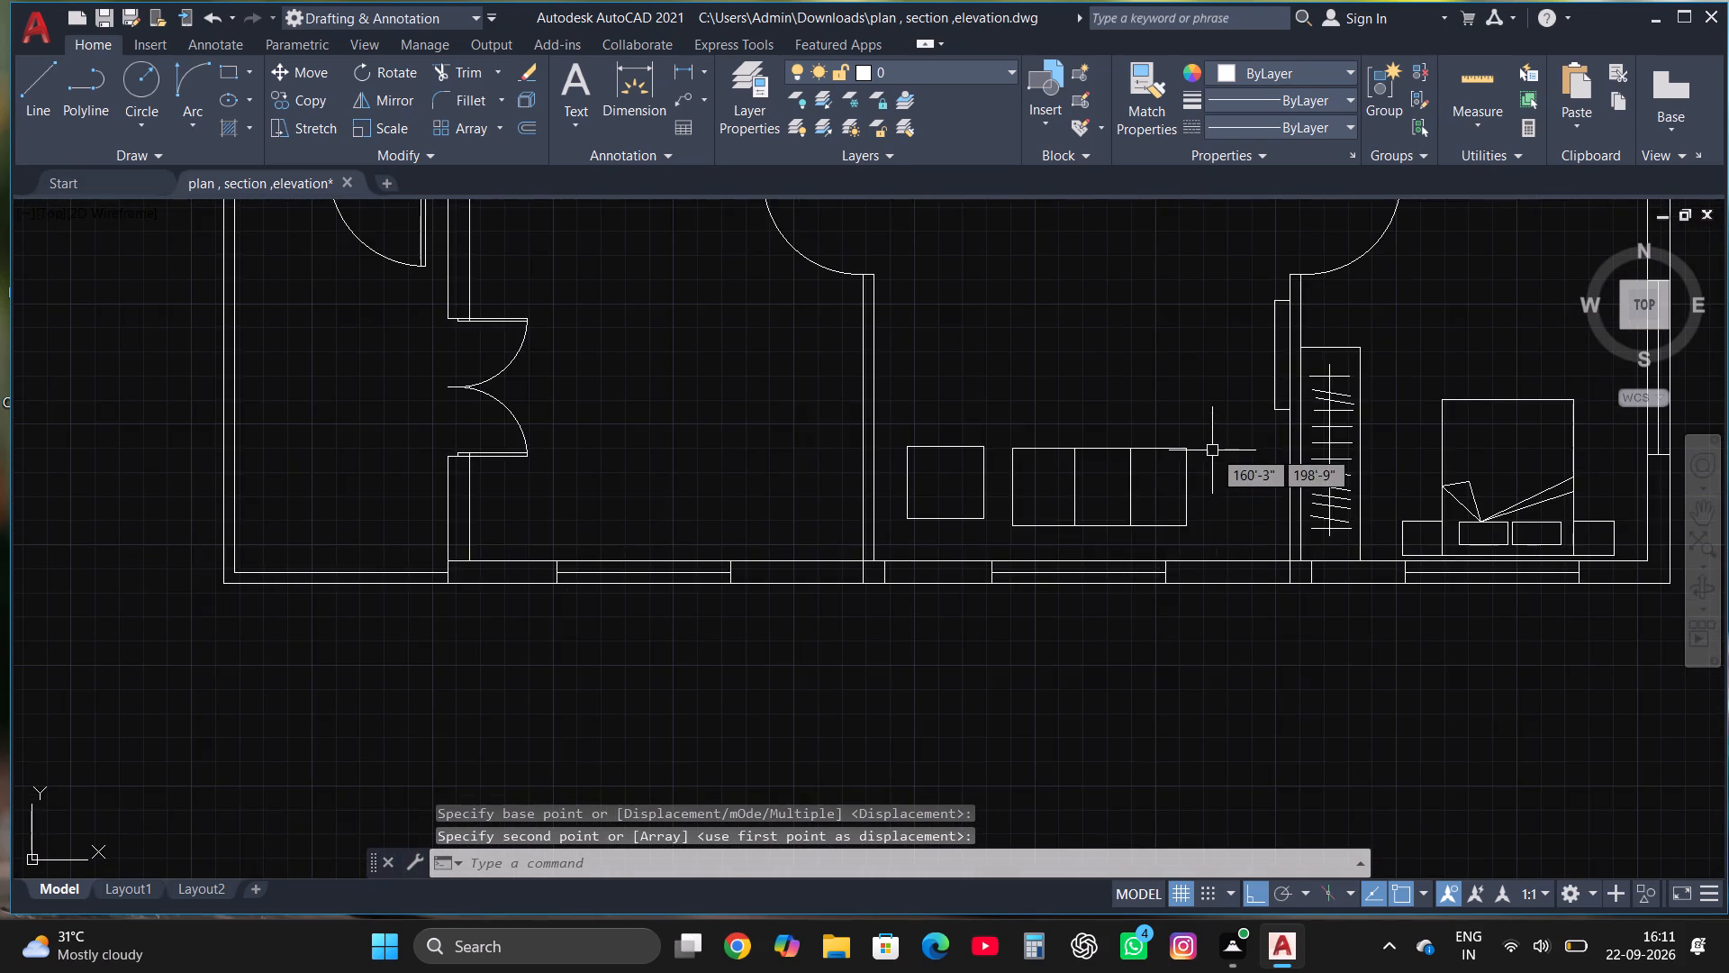
pyautogui.scroll(1, 1213, 450)
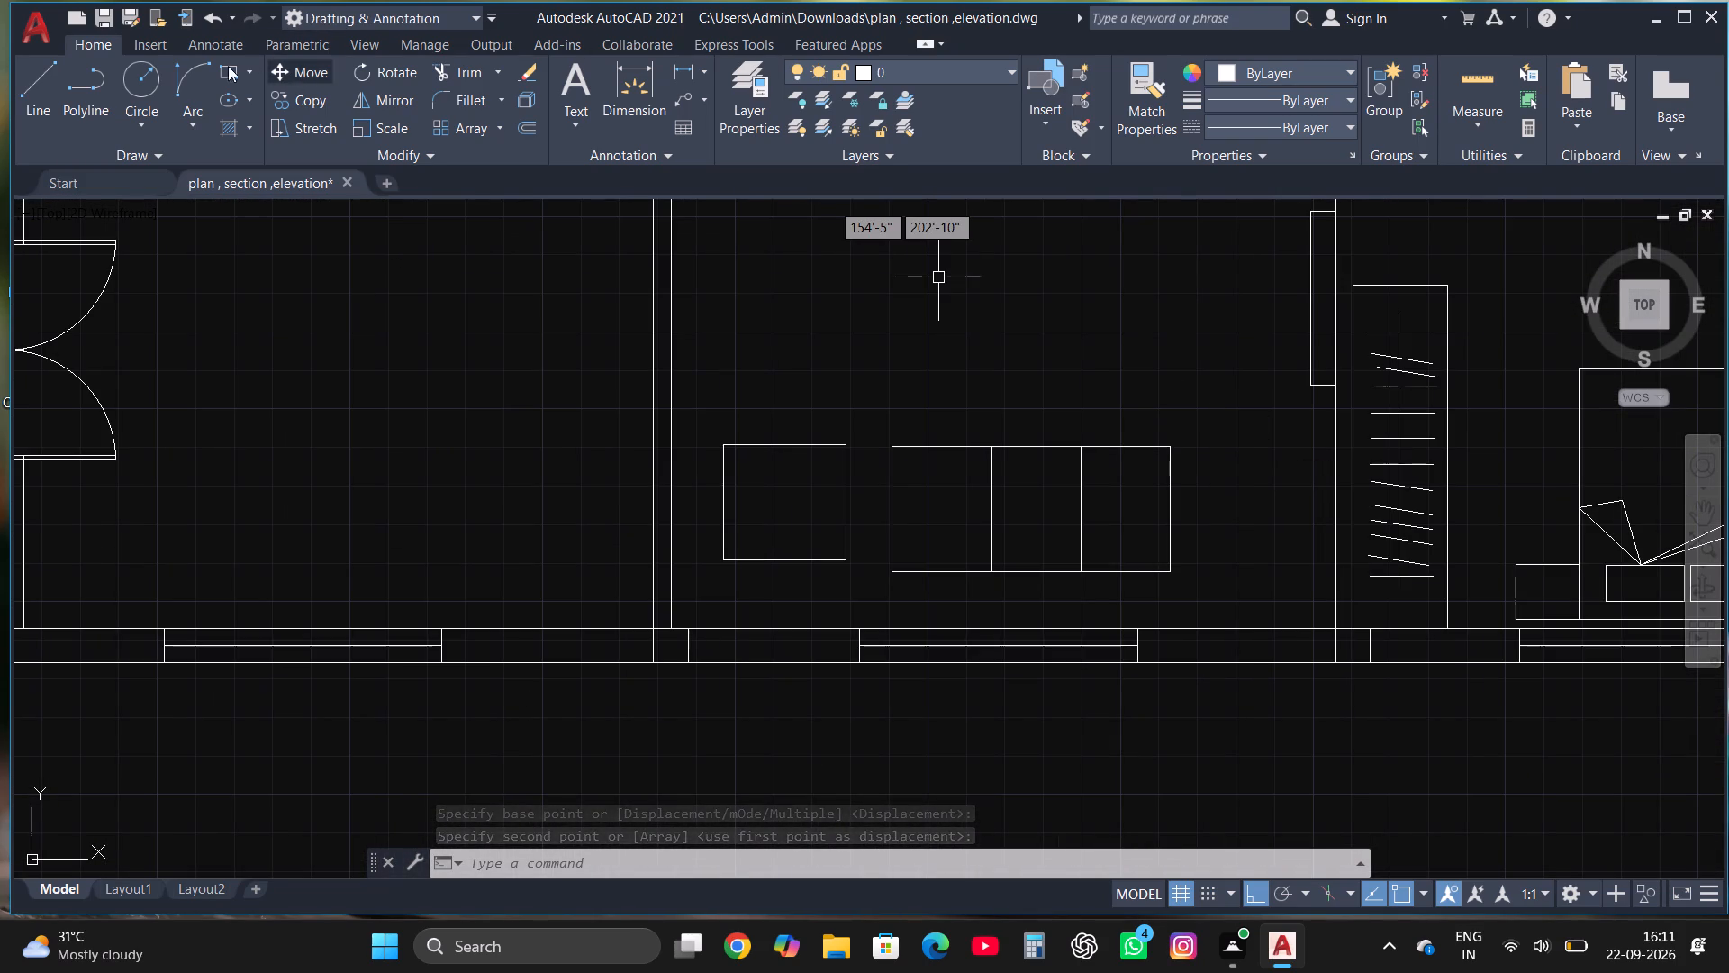
pyautogui.click(34, 94)
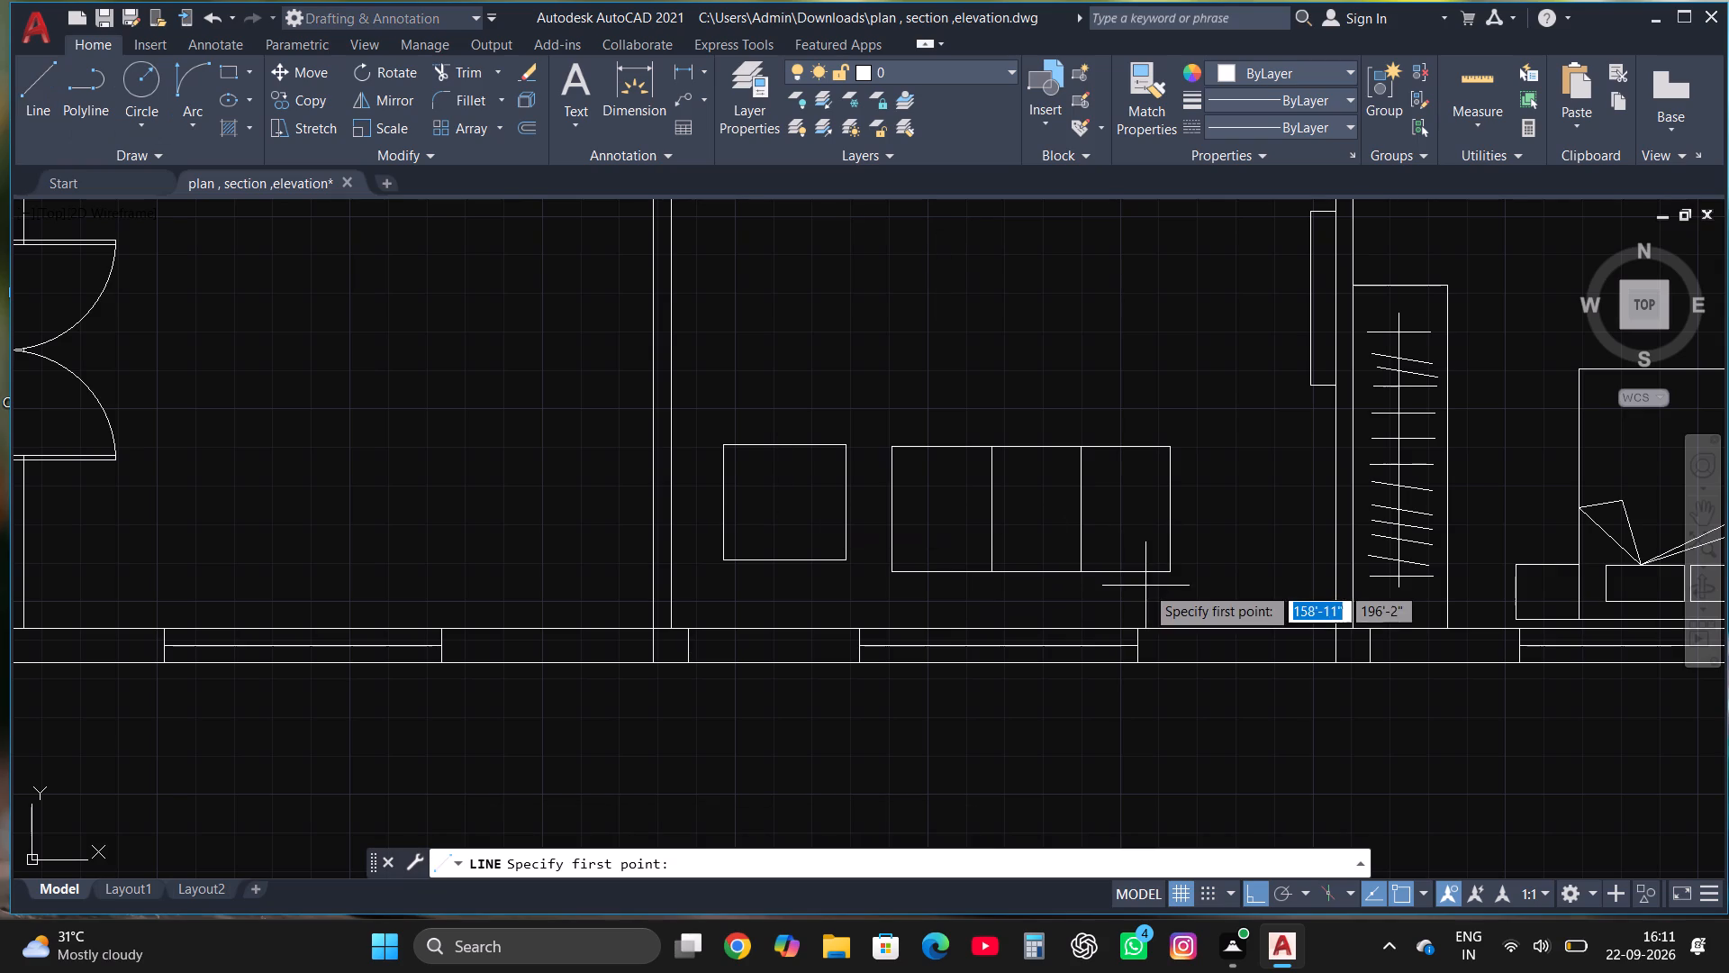
pyautogui.click(893, 446)
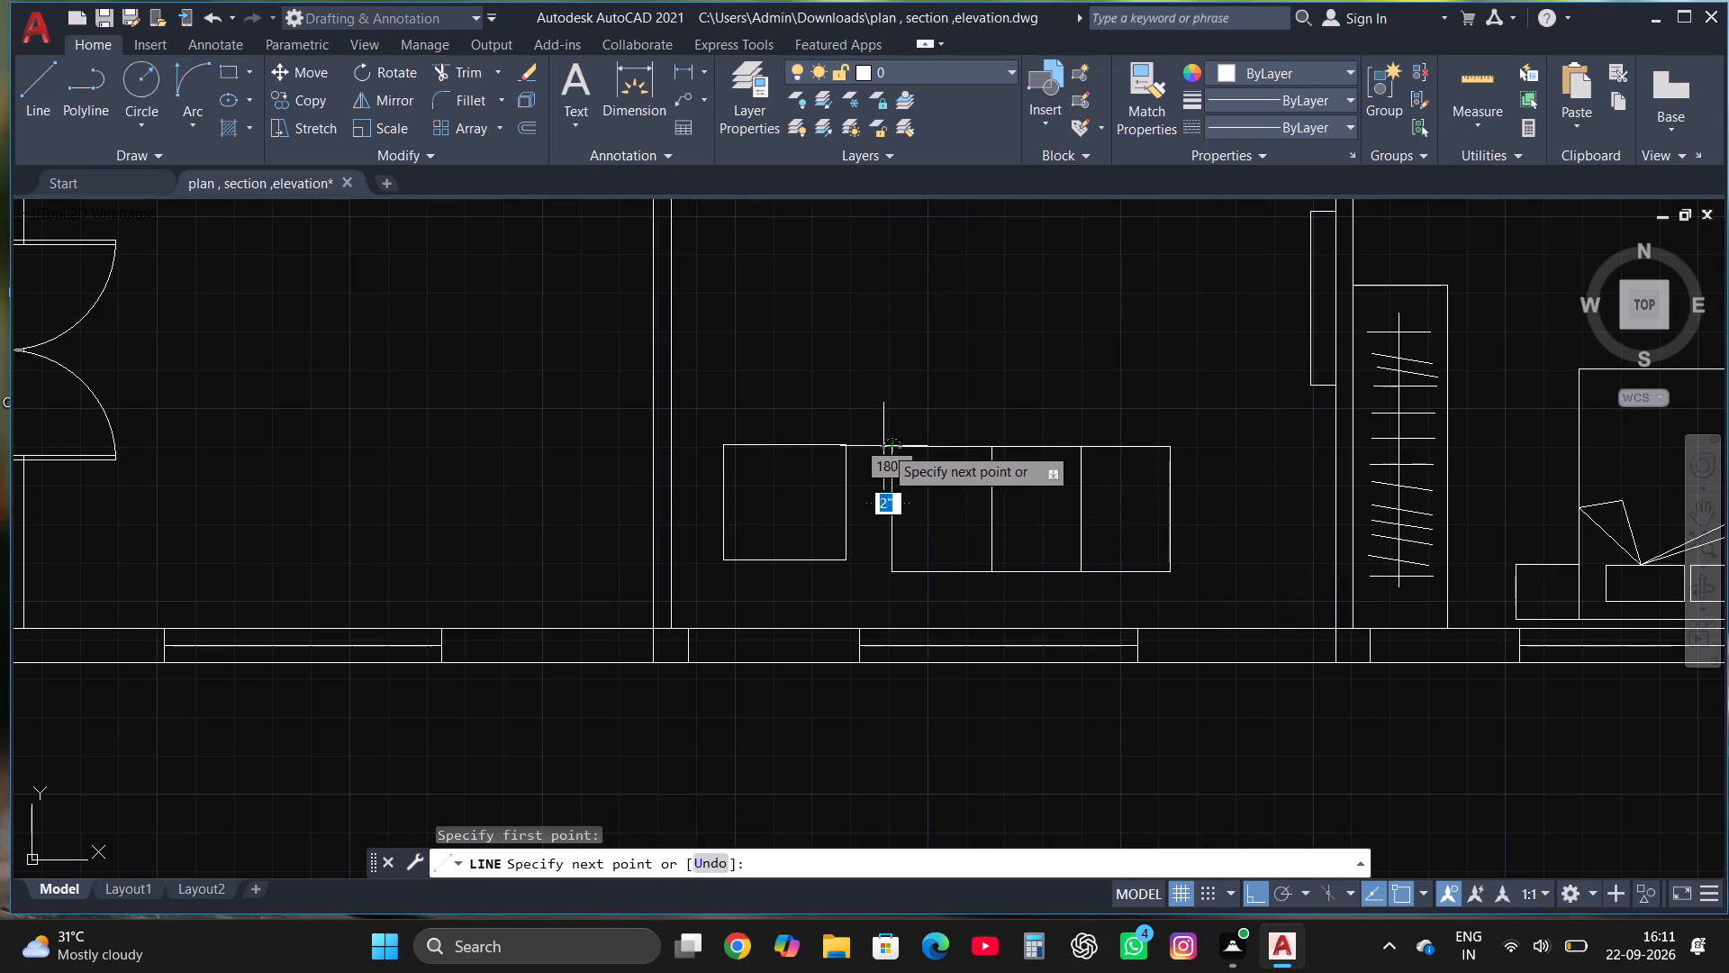
pyautogui.click(879, 446)
pyautogui.scroll(1, 897, 575)
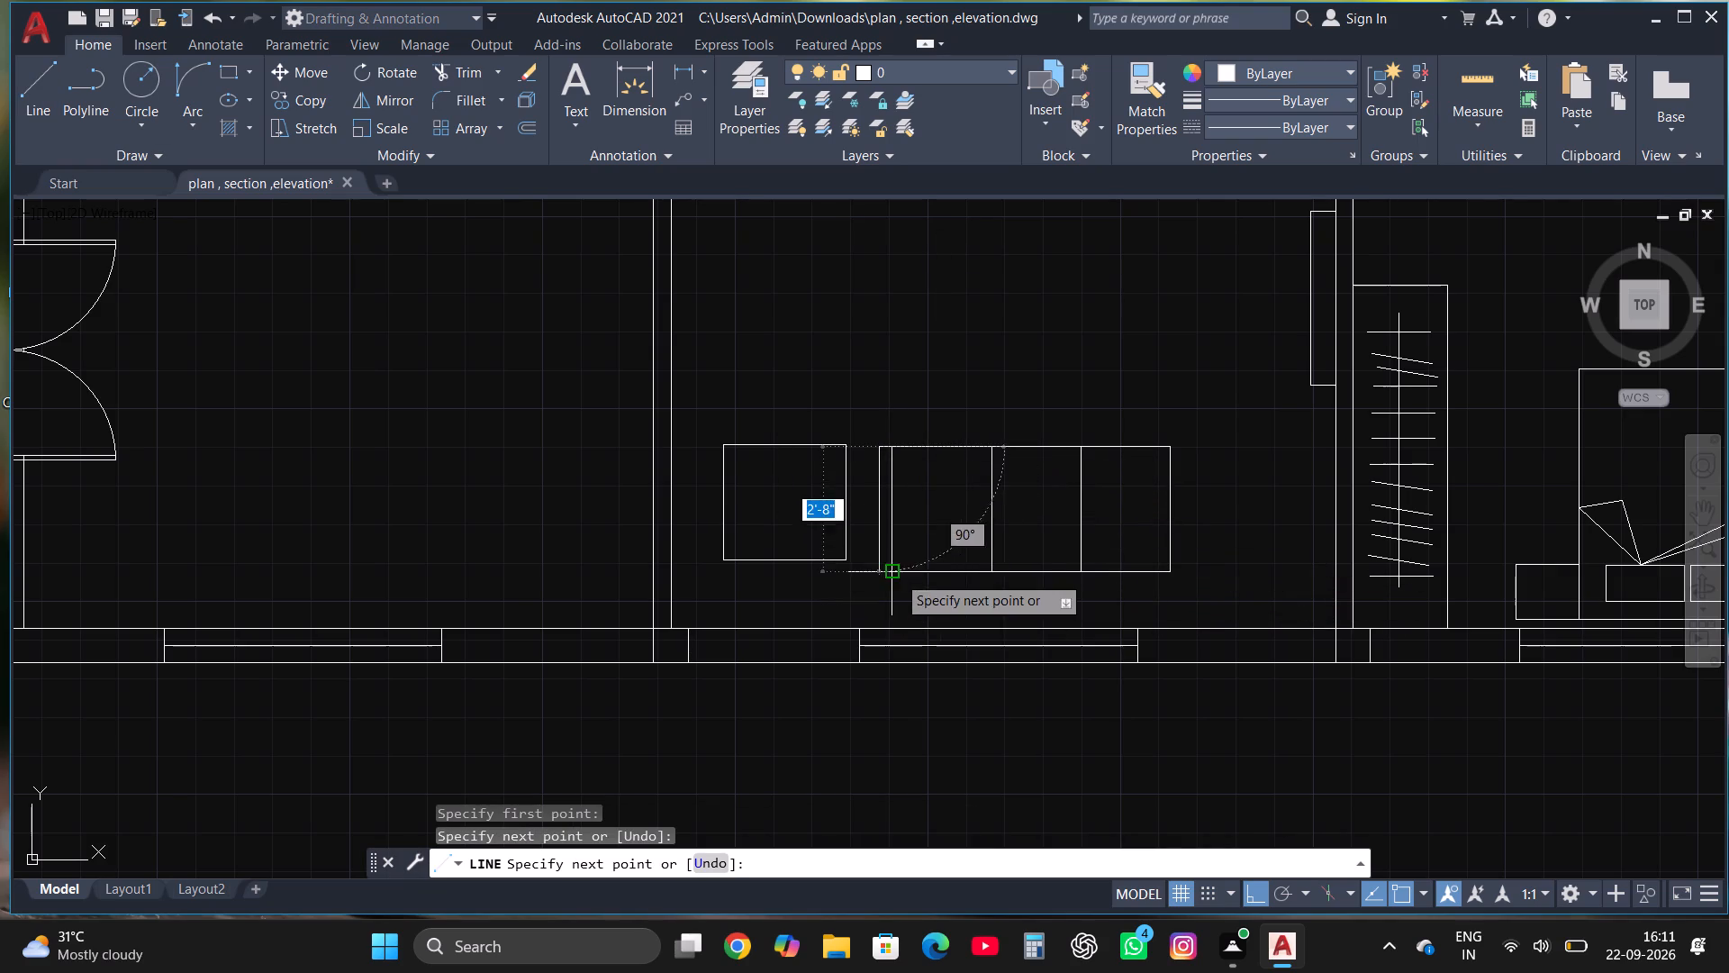
pyautogui.scroll(2, 897, 575)
pyautogui.click(883, 619)
pyautogui.scroll(-2, 894, 619)
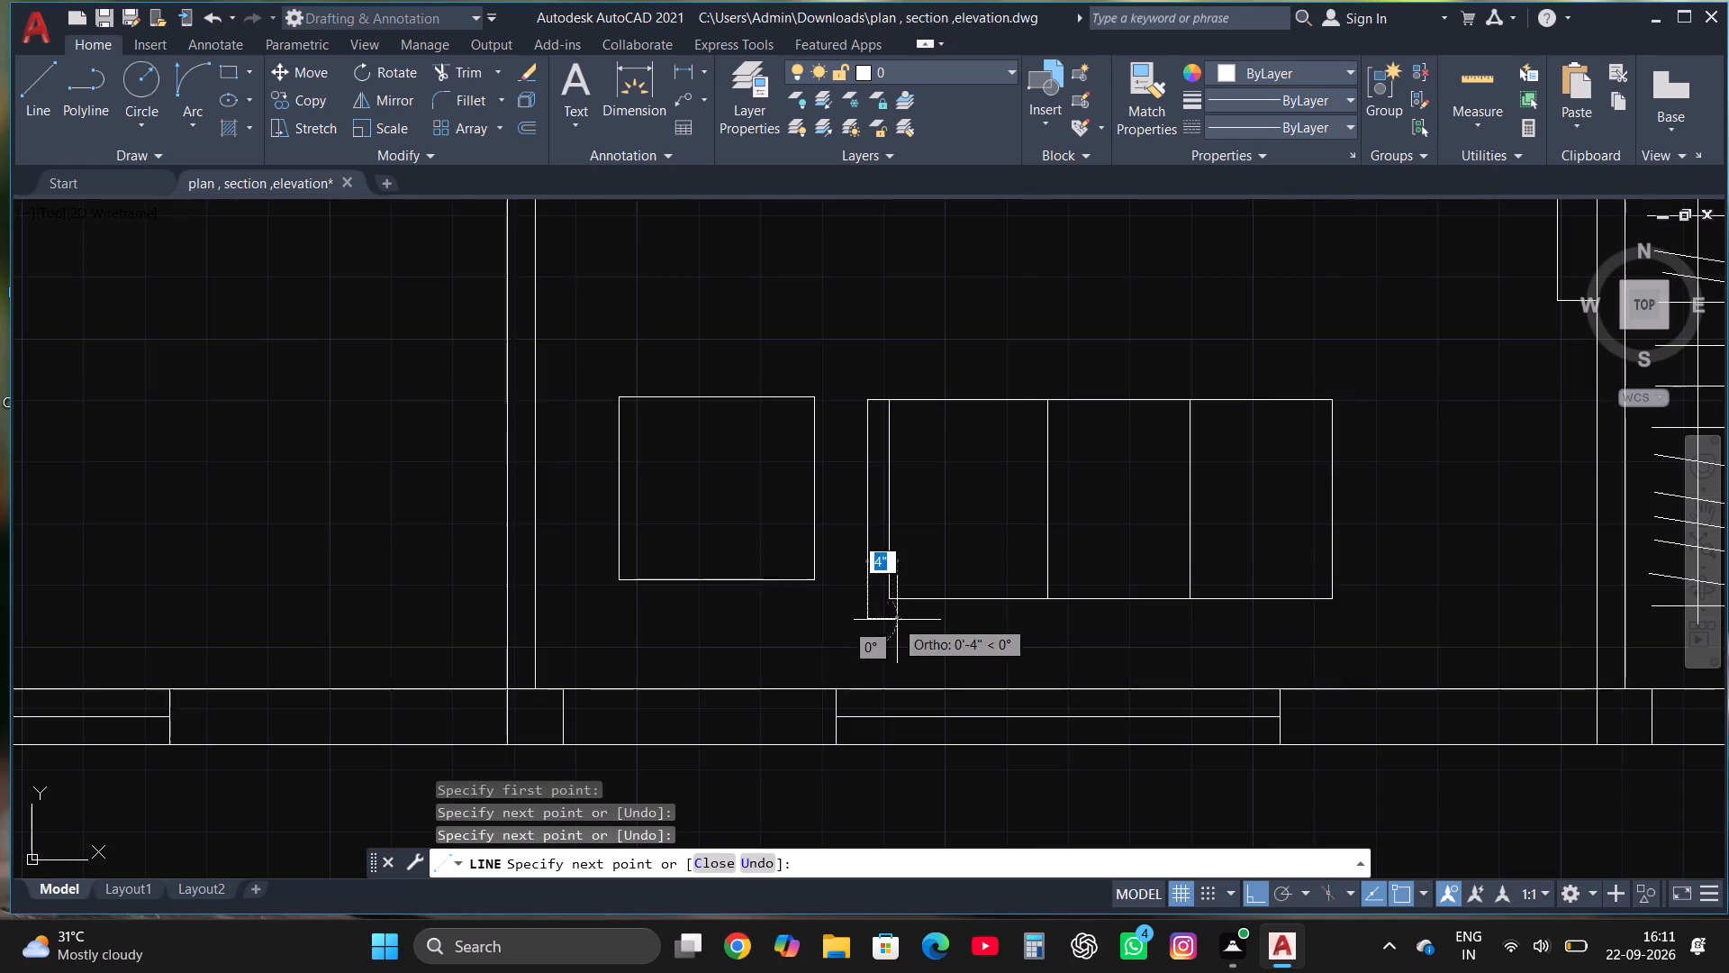
pyautogui.click(1352, 608)
pyautogui.scroll(1, 1362, 398)
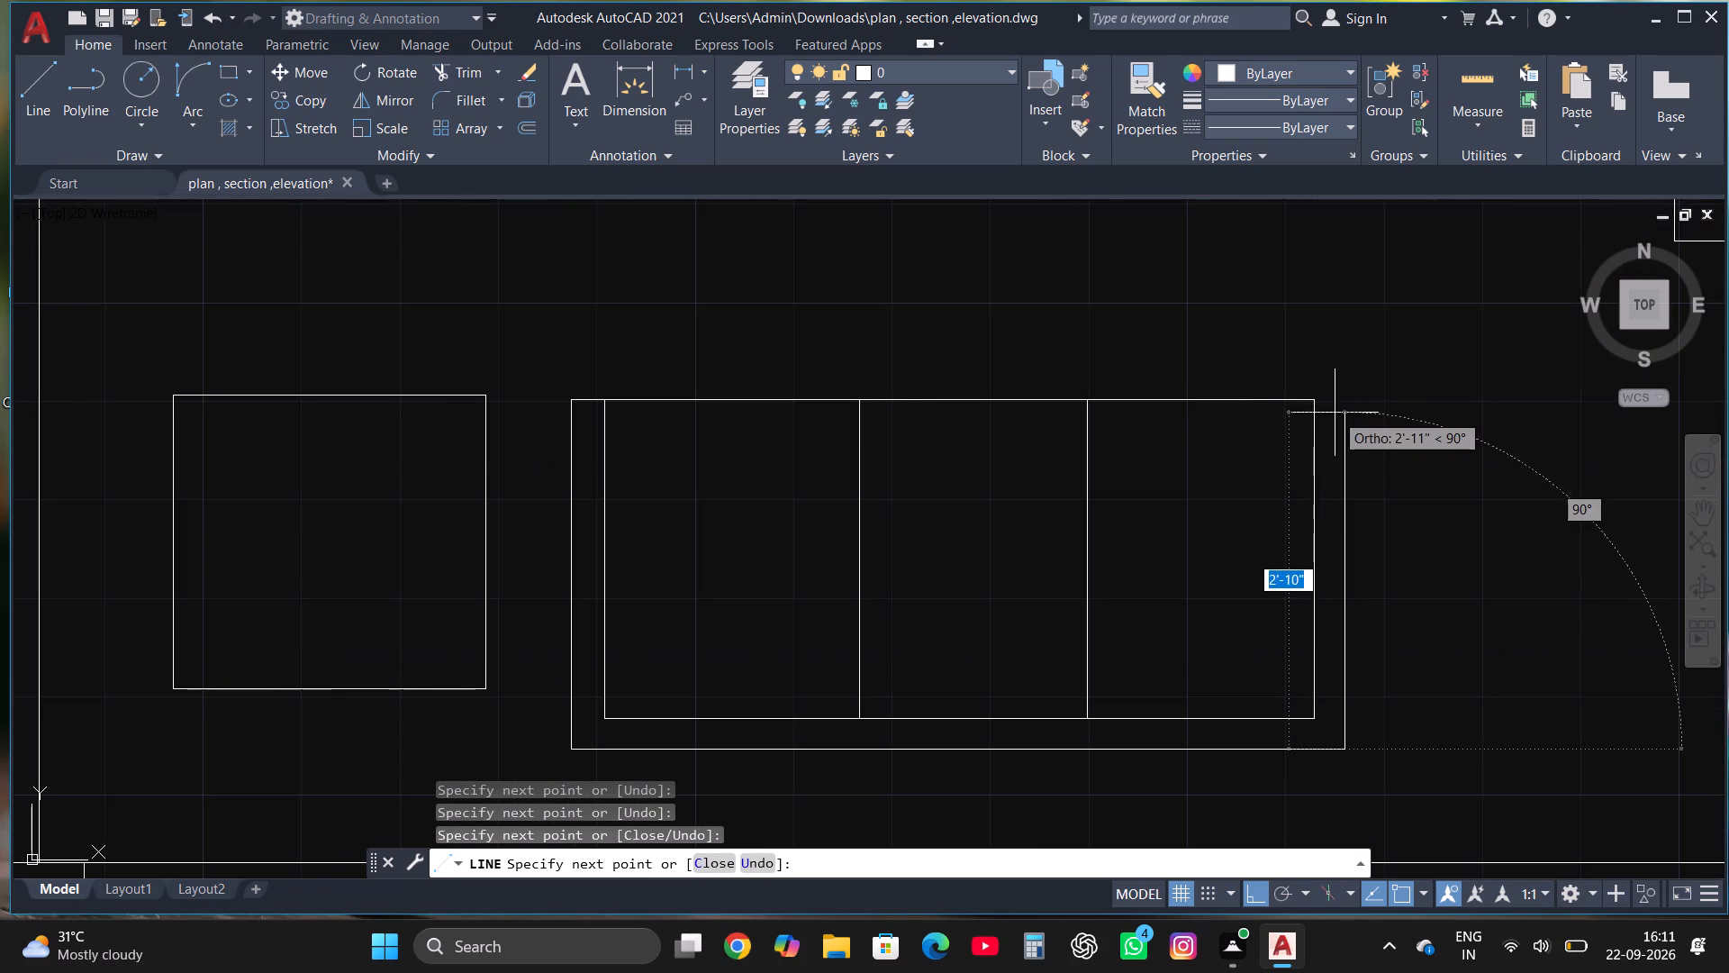
pyautogui.click(1344, 395)
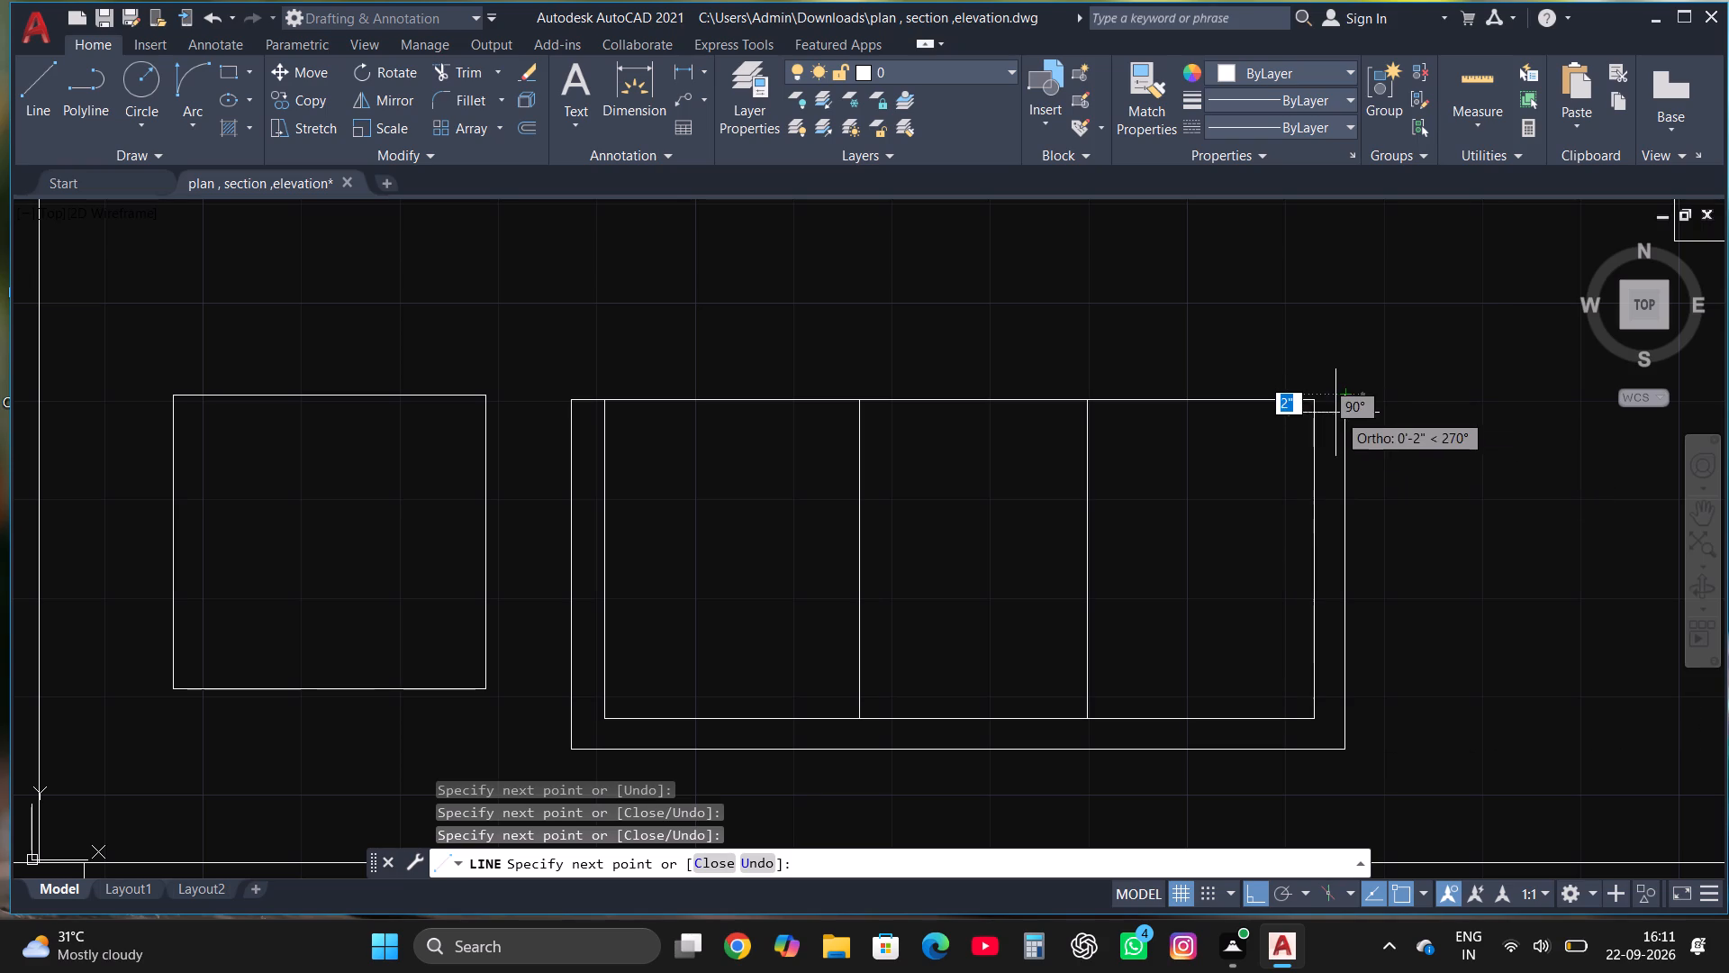
pyautogui.press('Escape')
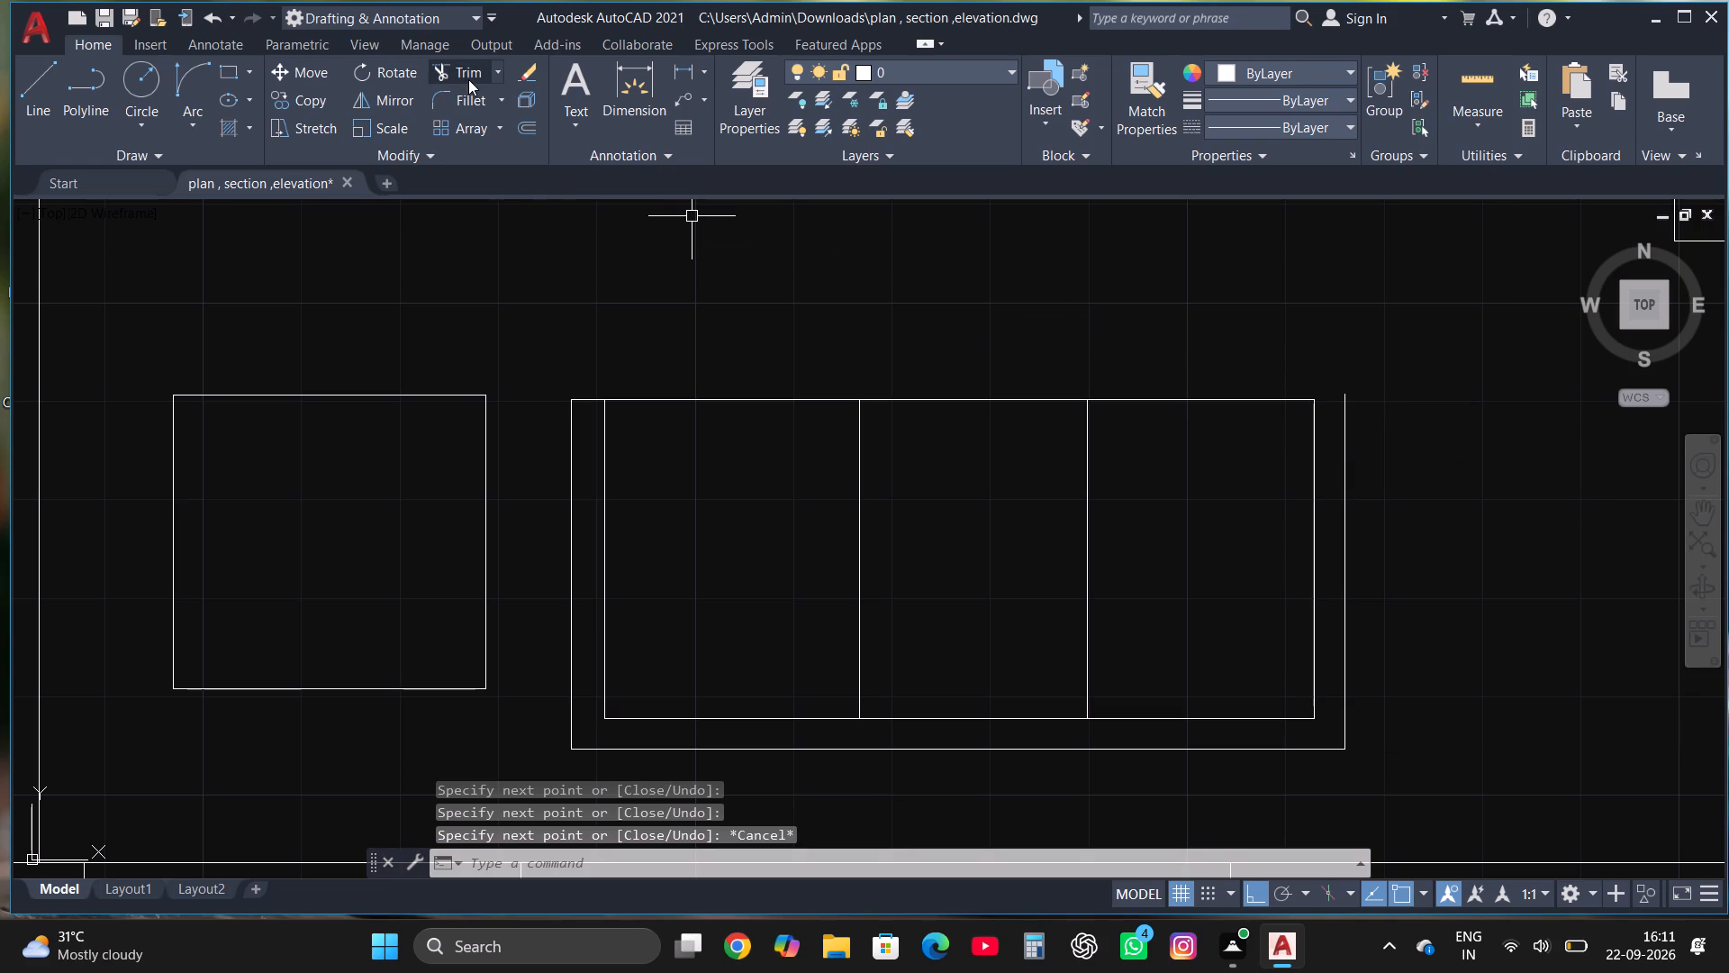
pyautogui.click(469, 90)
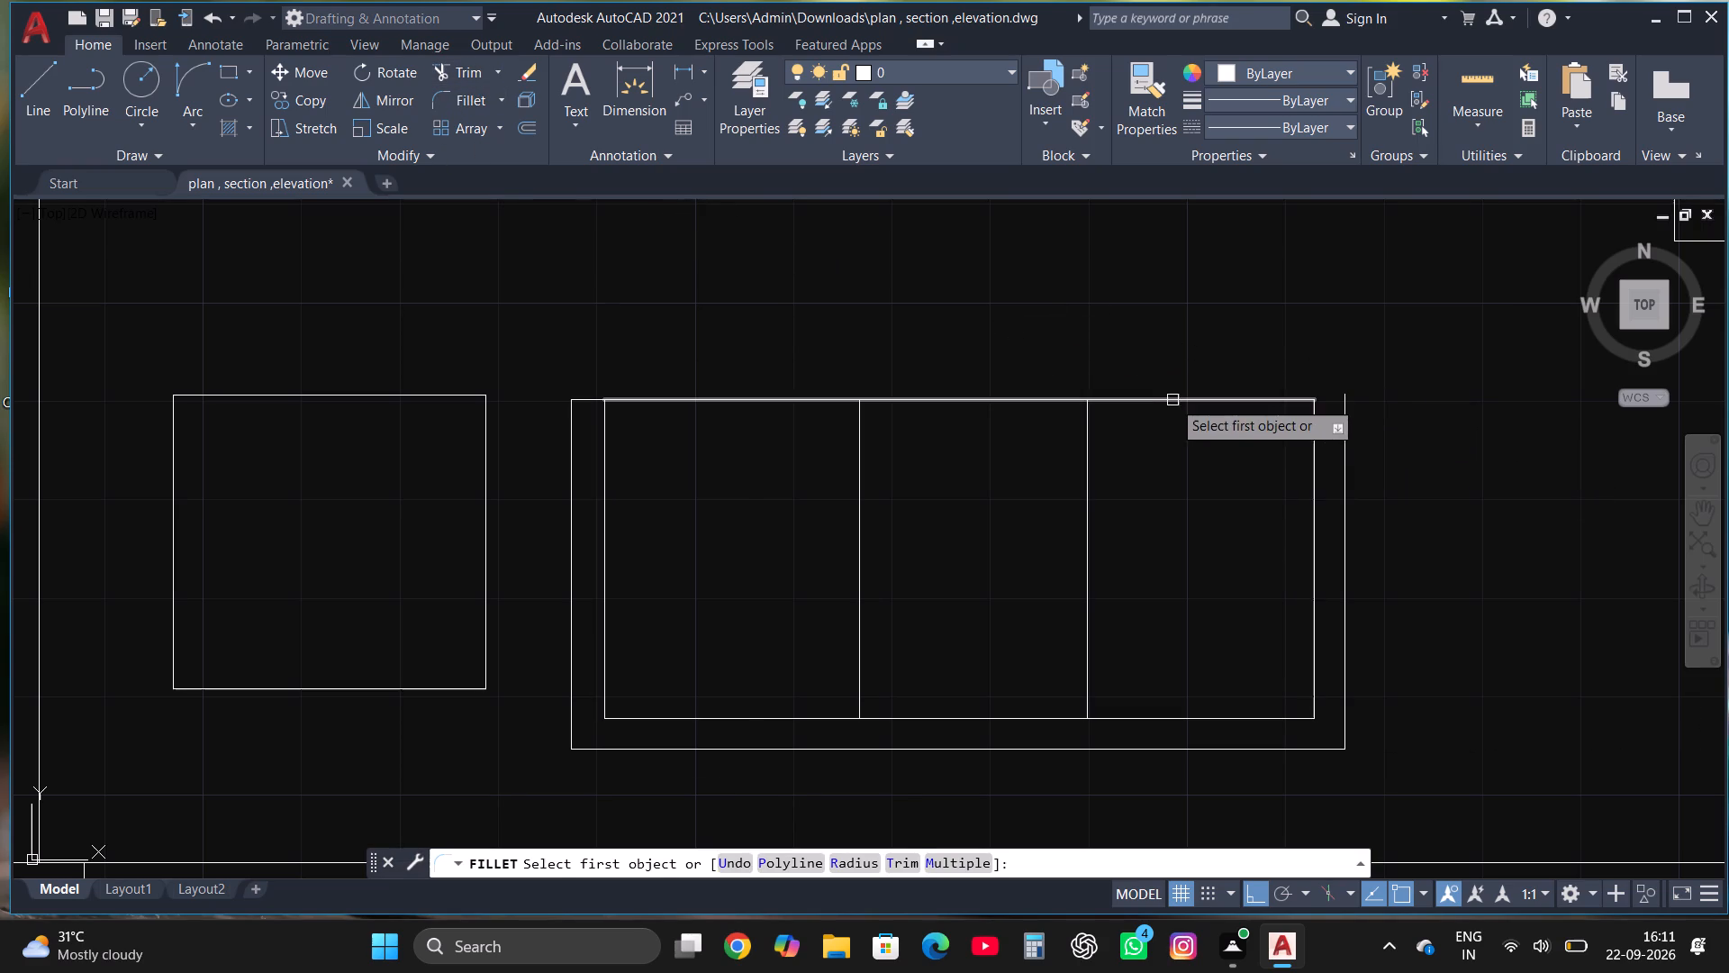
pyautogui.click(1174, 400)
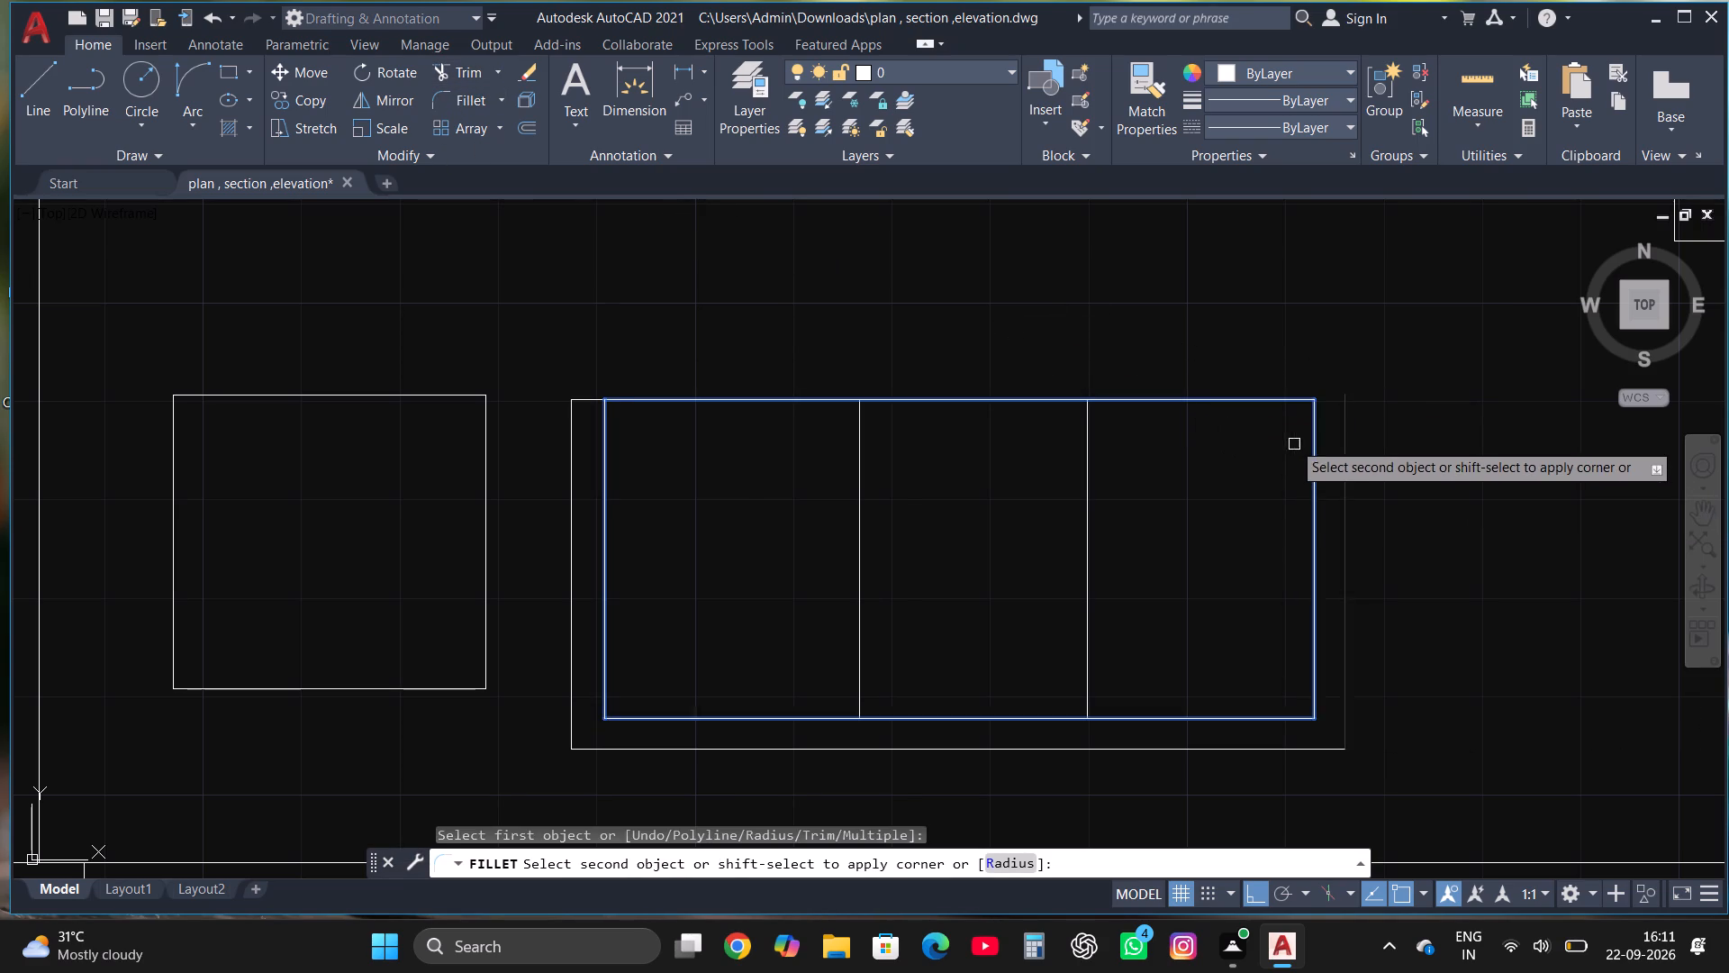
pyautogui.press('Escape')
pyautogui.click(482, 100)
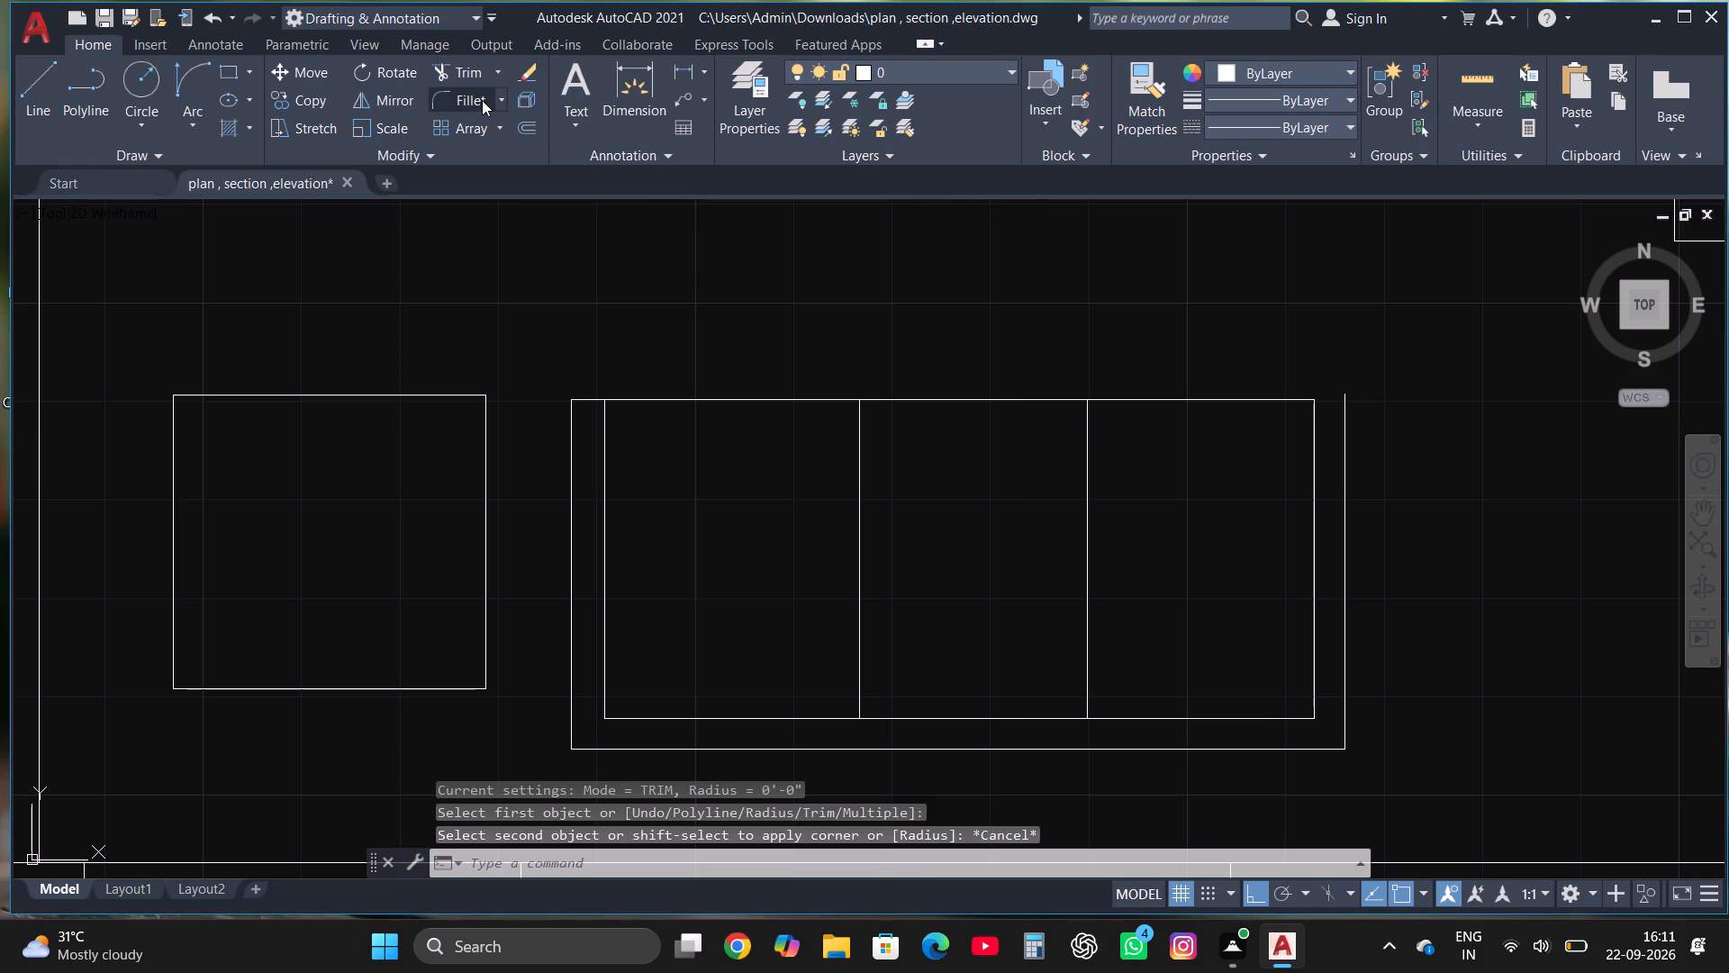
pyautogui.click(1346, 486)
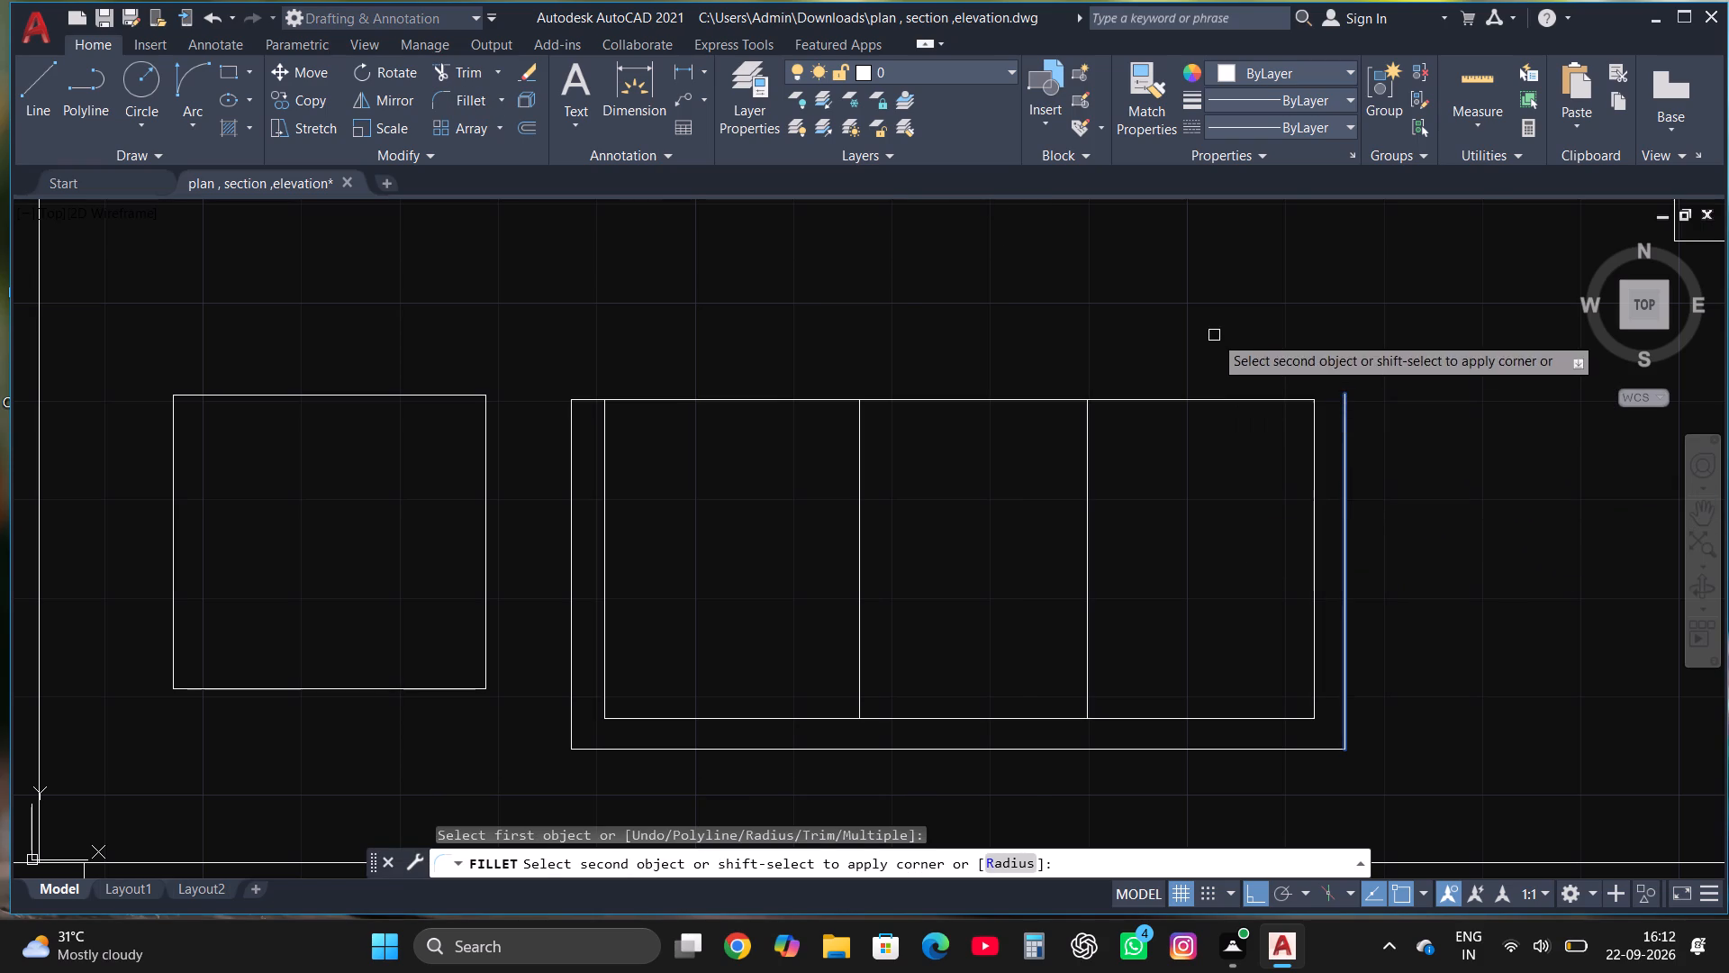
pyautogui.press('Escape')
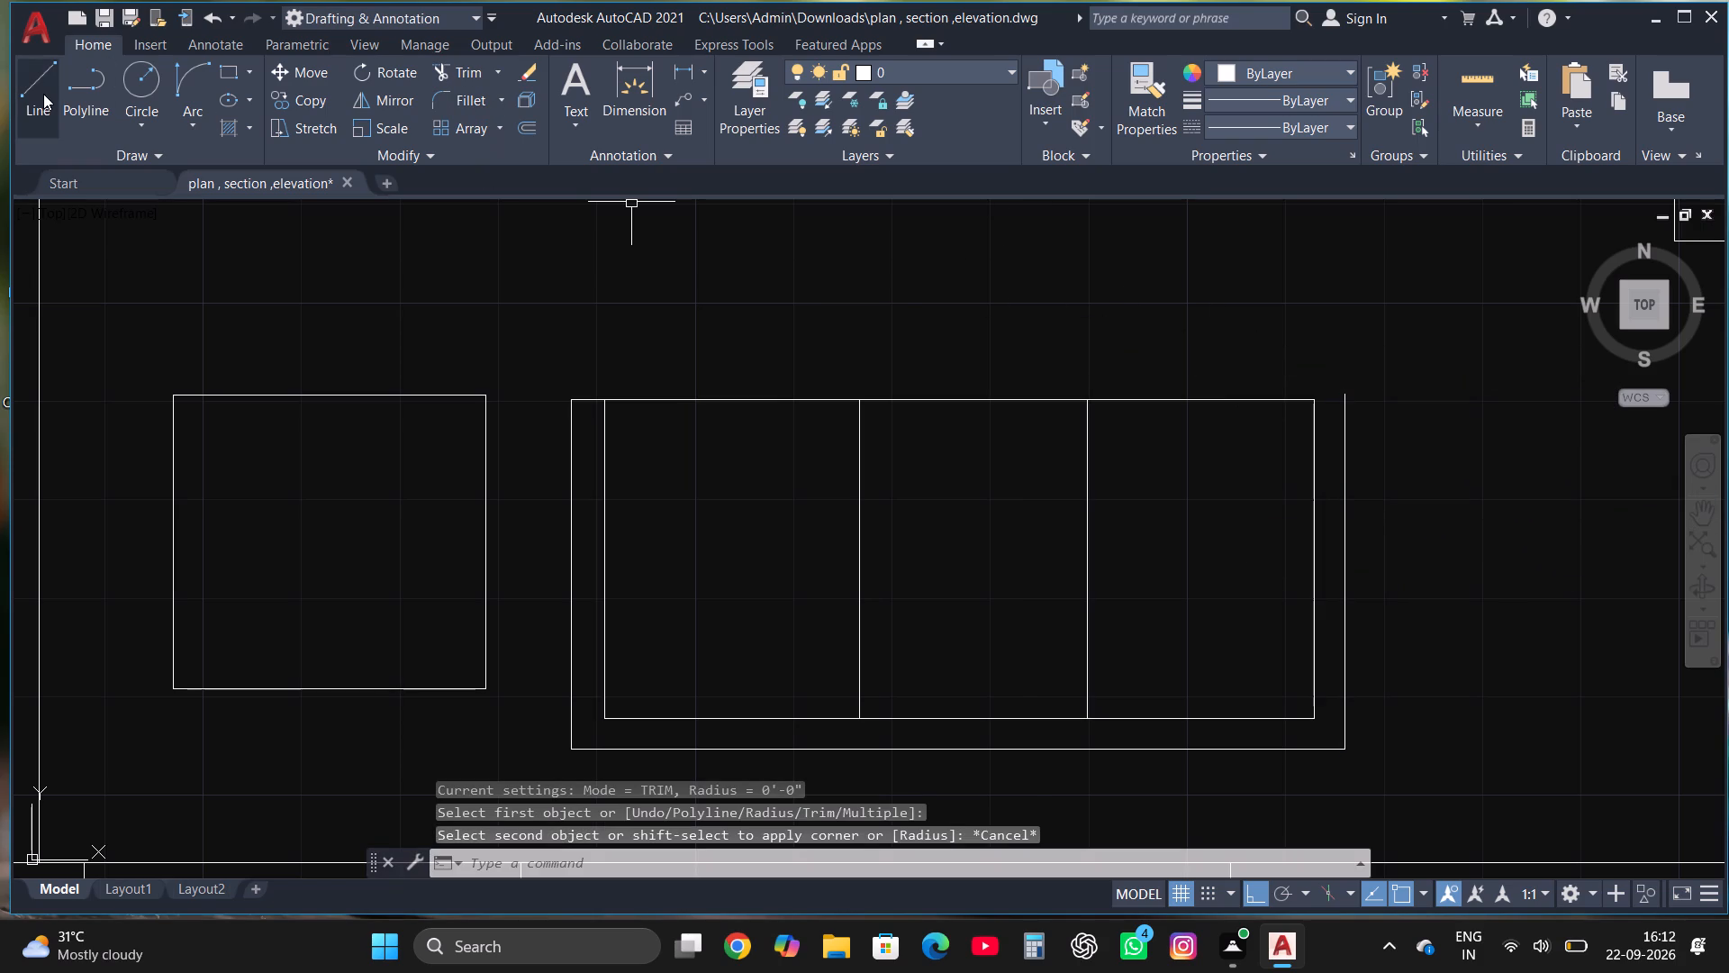
# Close the frame's upper right gap with a horizontal line from the sofa's corner and trim the overhanging line ends.
pyautogui.click(43, 94)
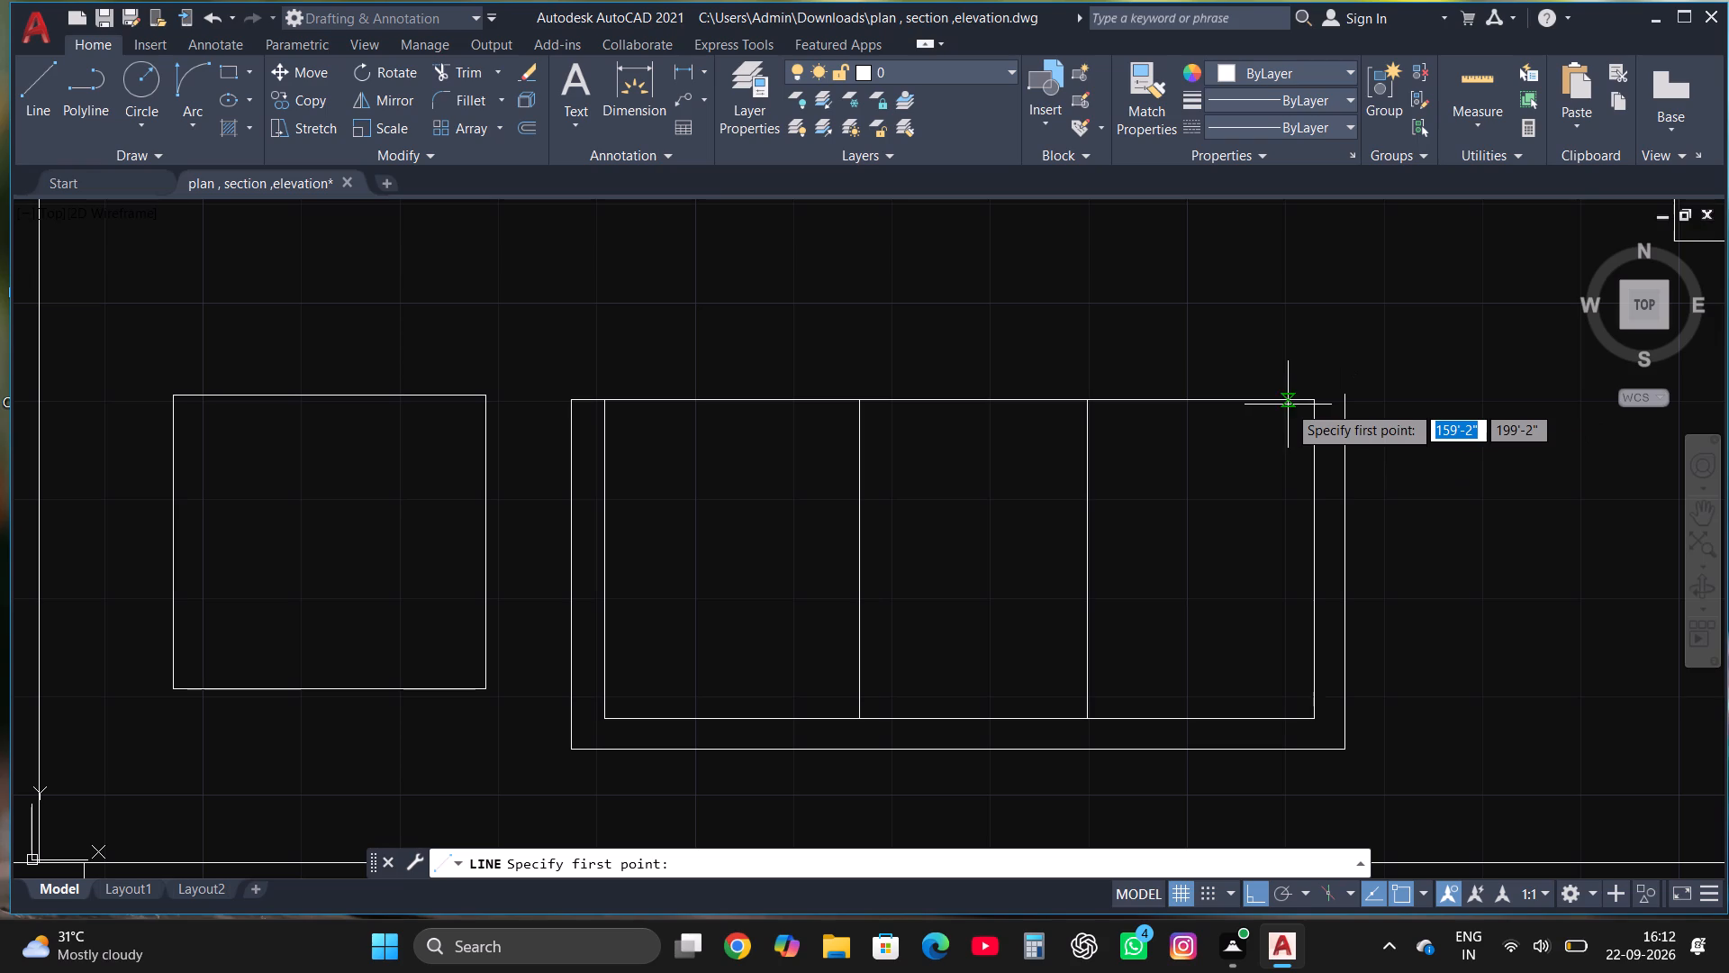
pyautogui.click(1318, 398)
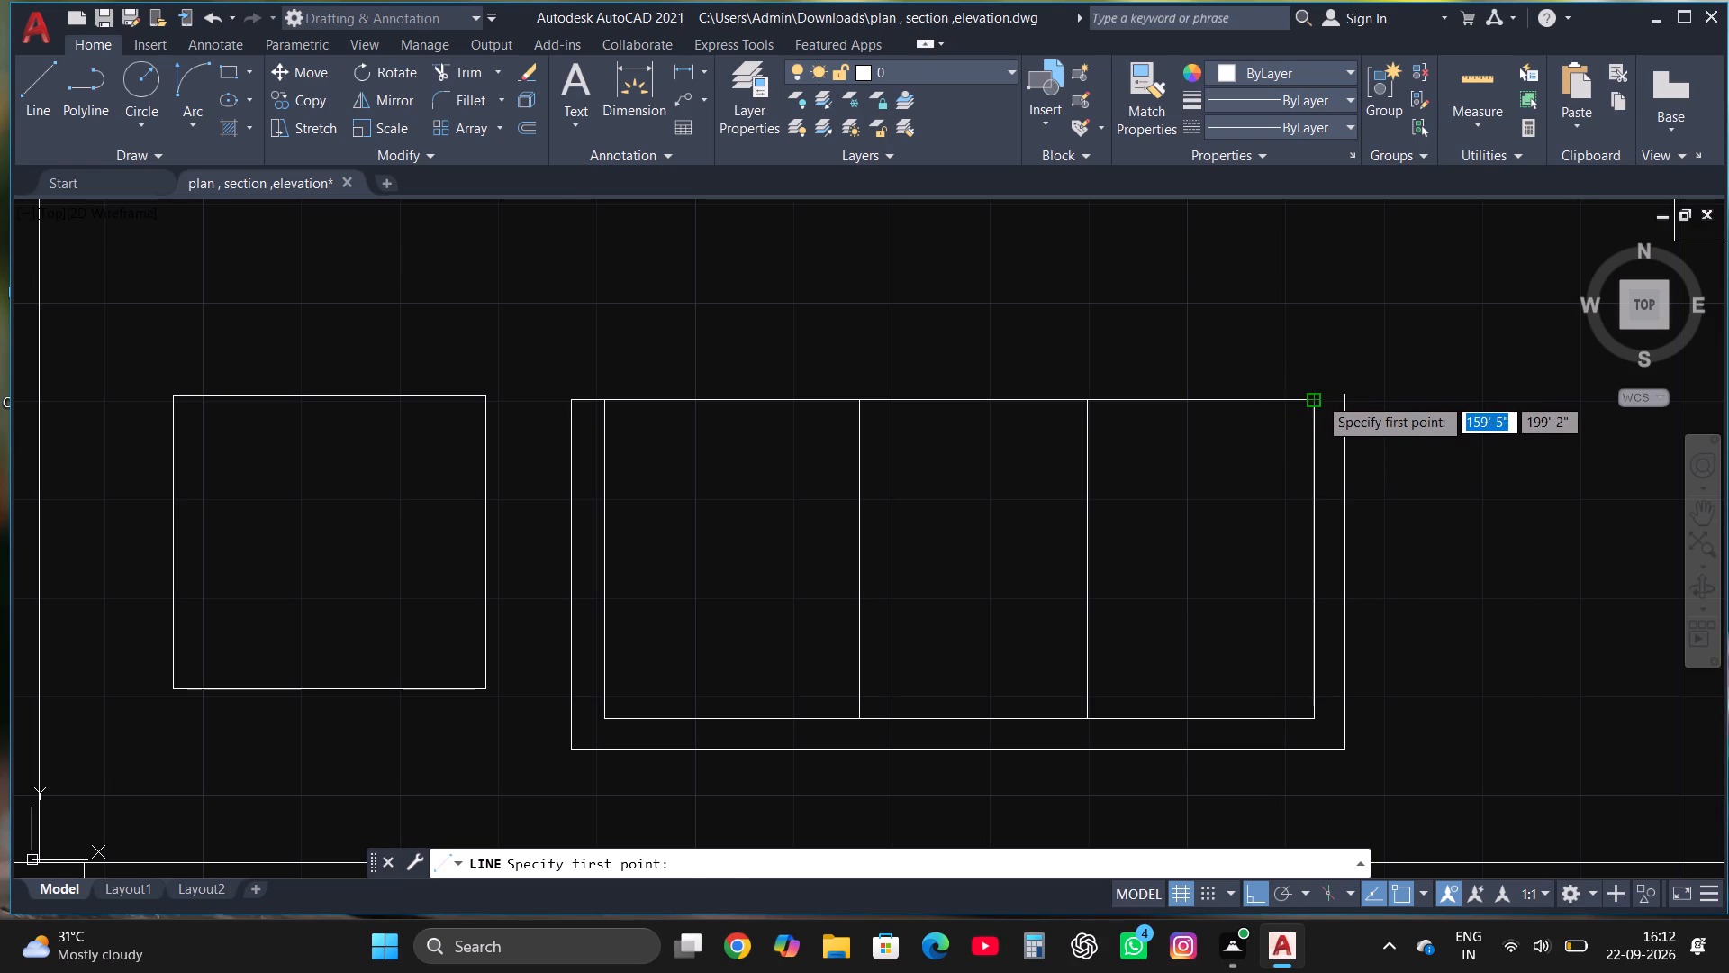
pyautogui.click(1379, 420)
pyautogui.press('Escape')
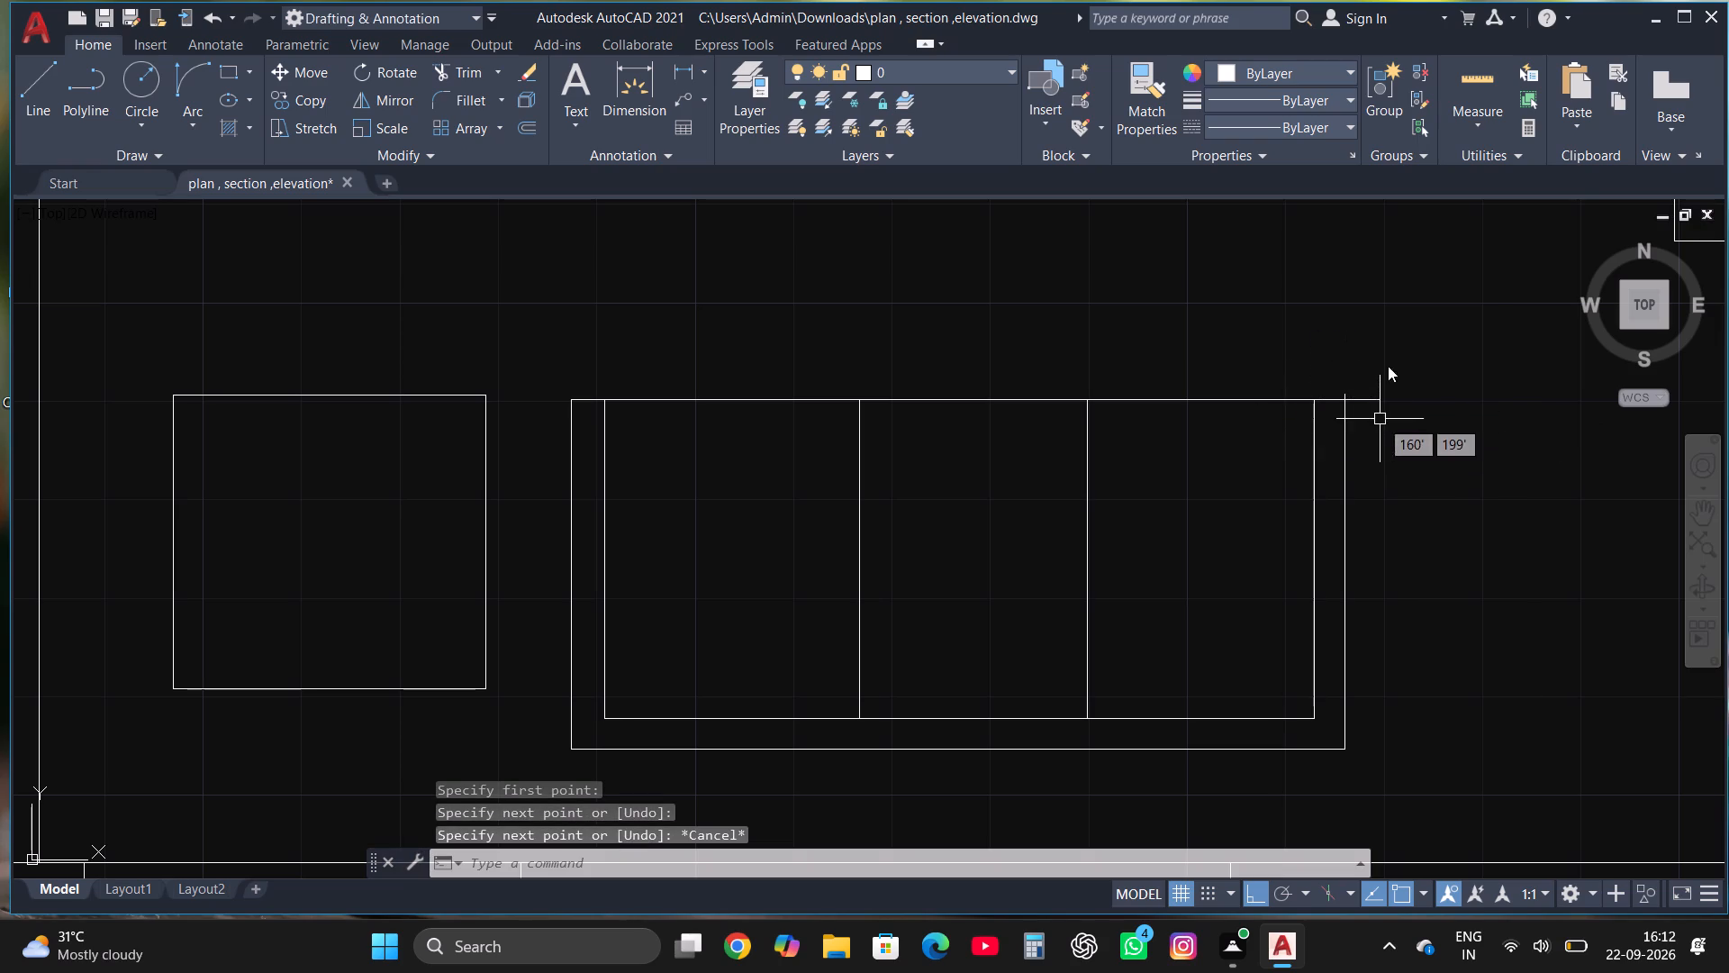
pyautogui.click(444, 79)
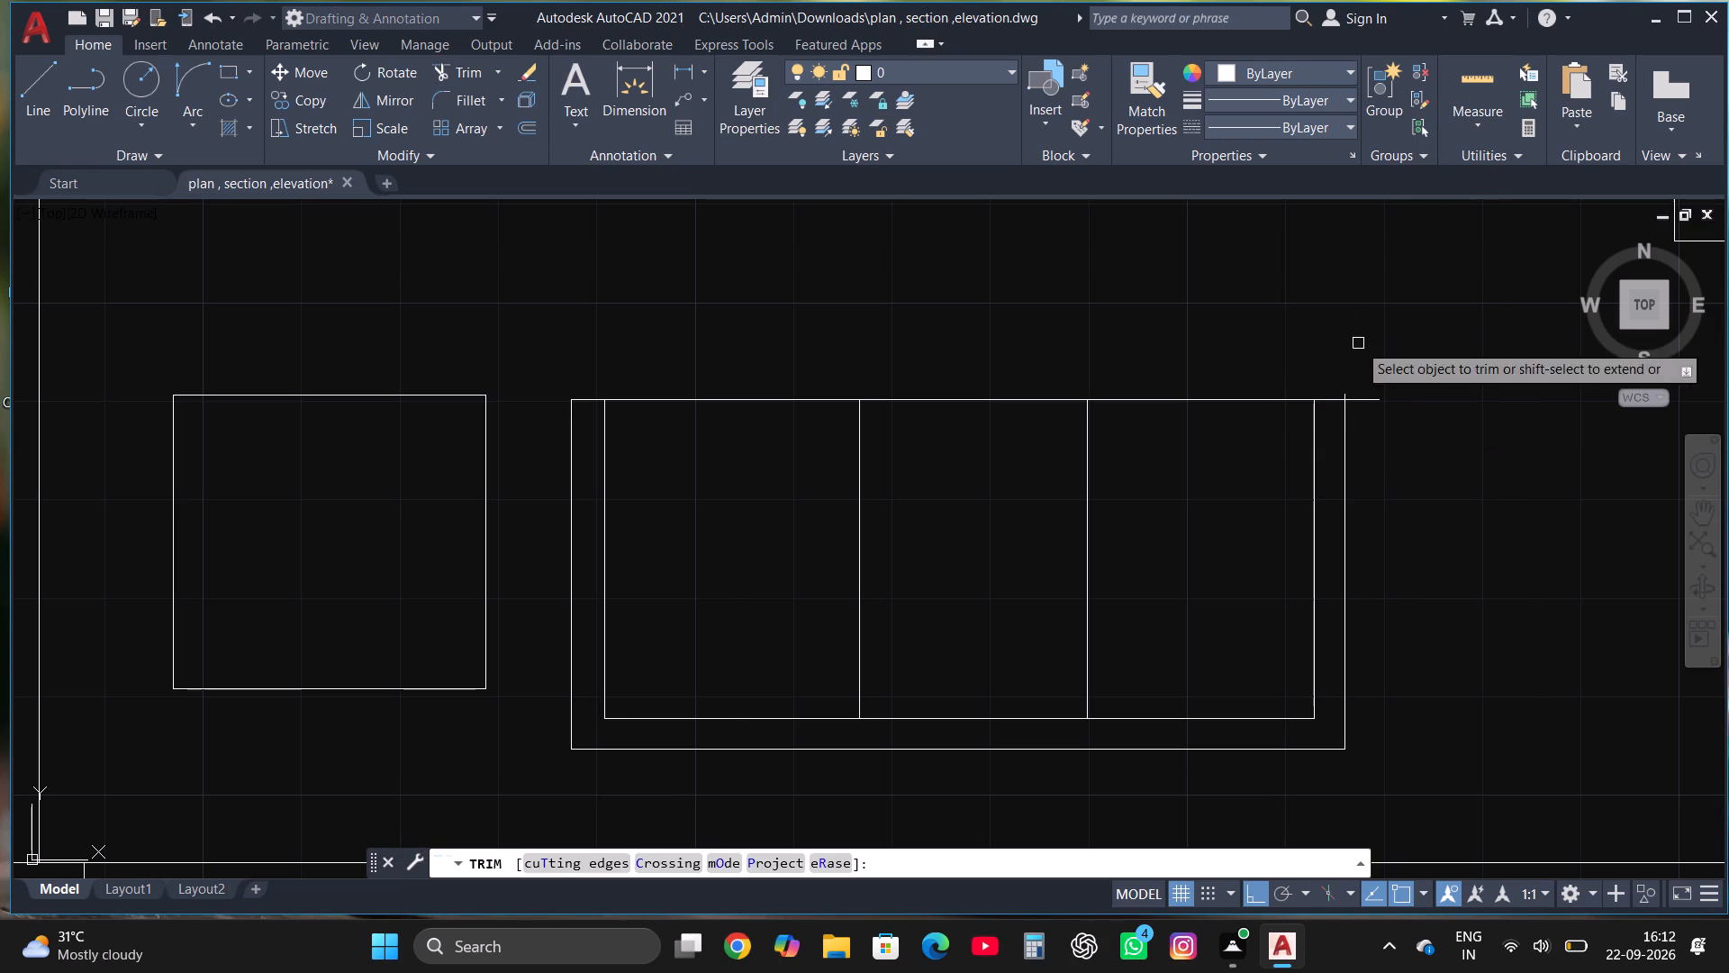
pyautogui.click(1366, 395)
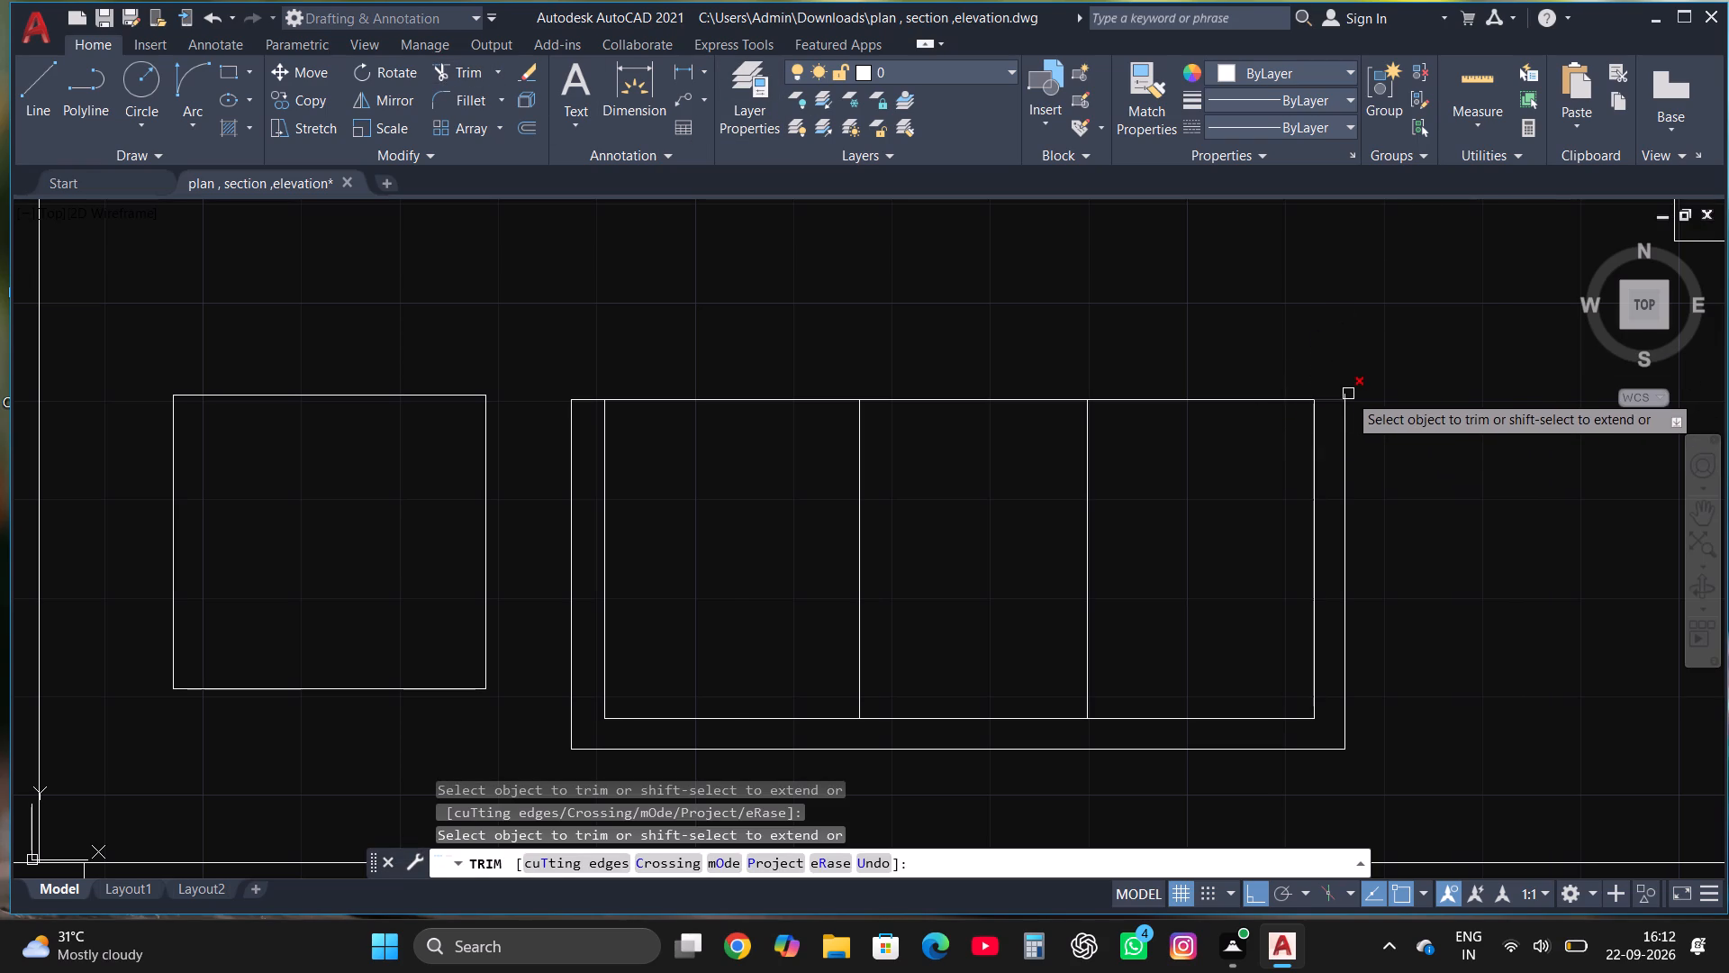
pyautogui.click(1347, 389)
pyautogui.press('Escape')
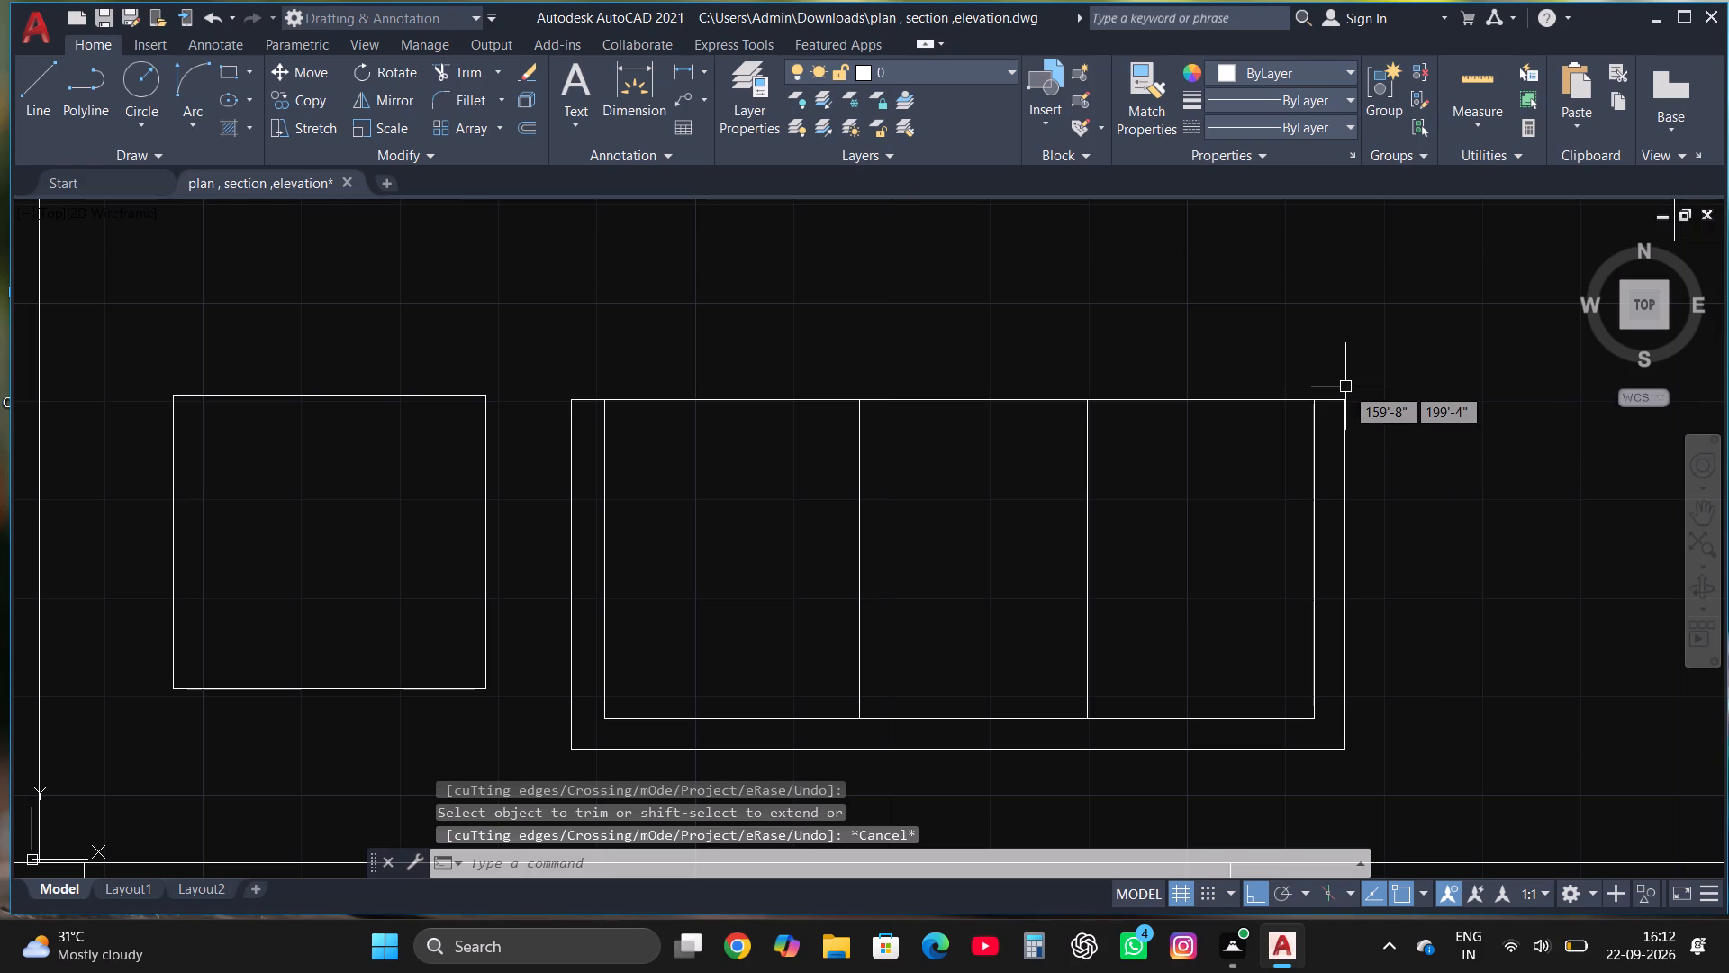
pyautogui.scroll(-2, 1345, 386)
pyautogui.press('Escape')
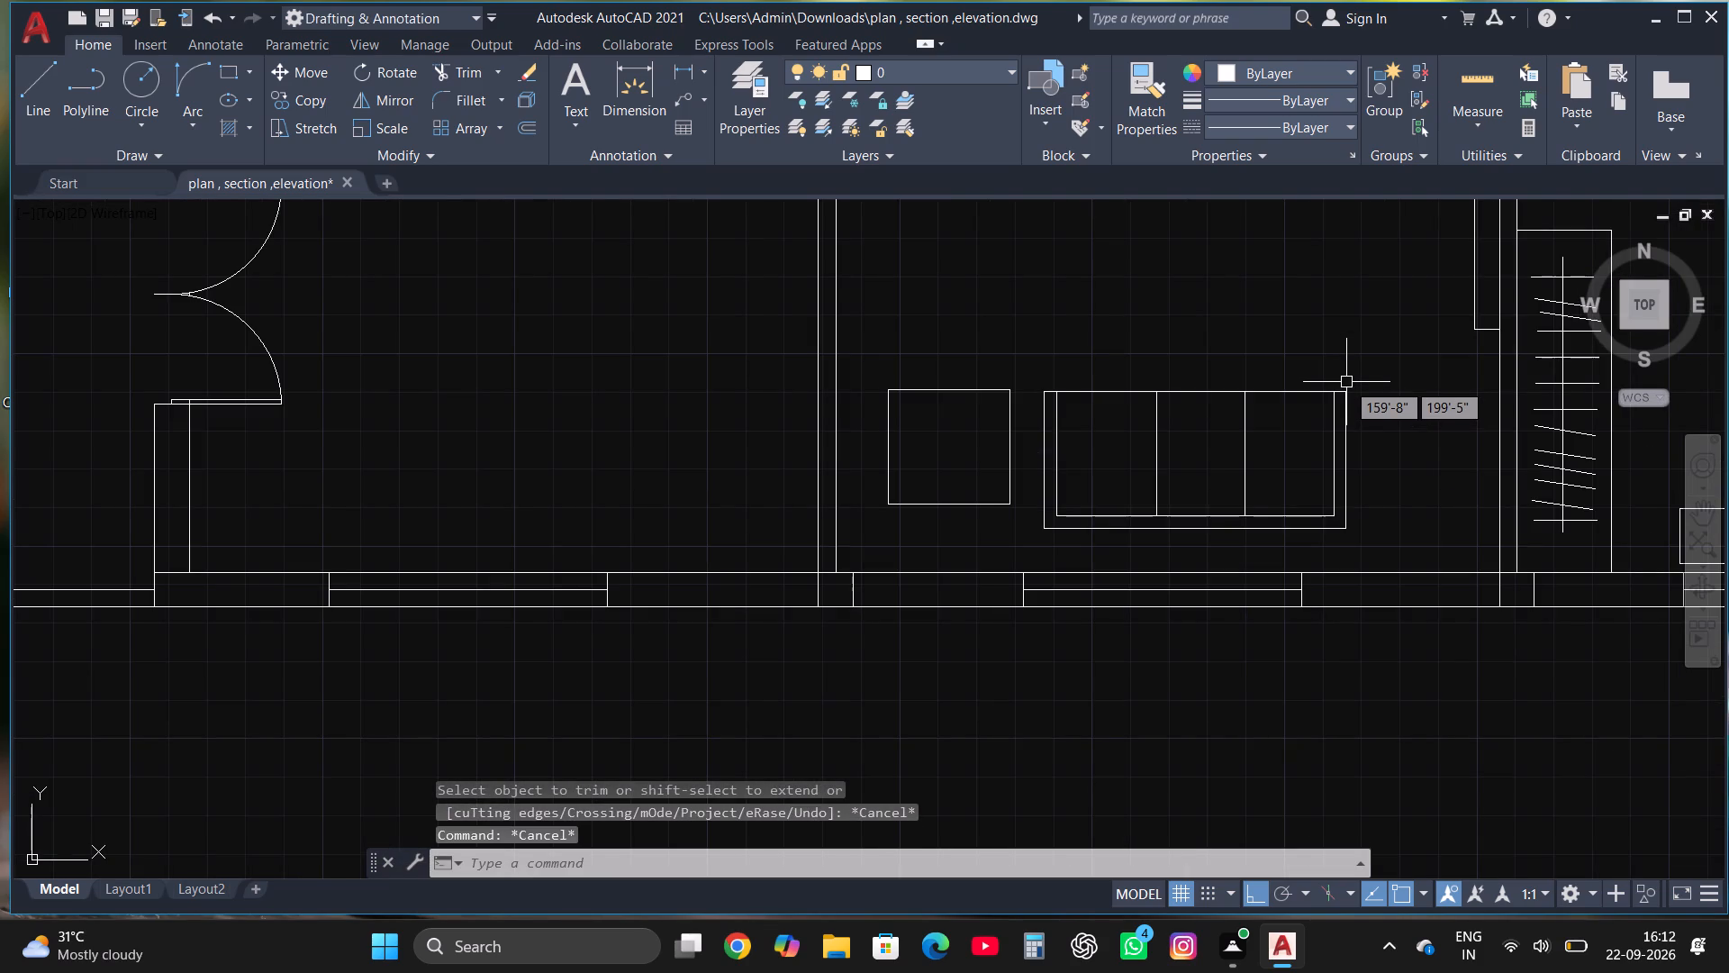
# Draw a Start, End, Direction arc spanning 2'-2" across the left seat's top edge and flatten it to a shallow curve.
pyautogui.scroll(-1, 1256, 559)
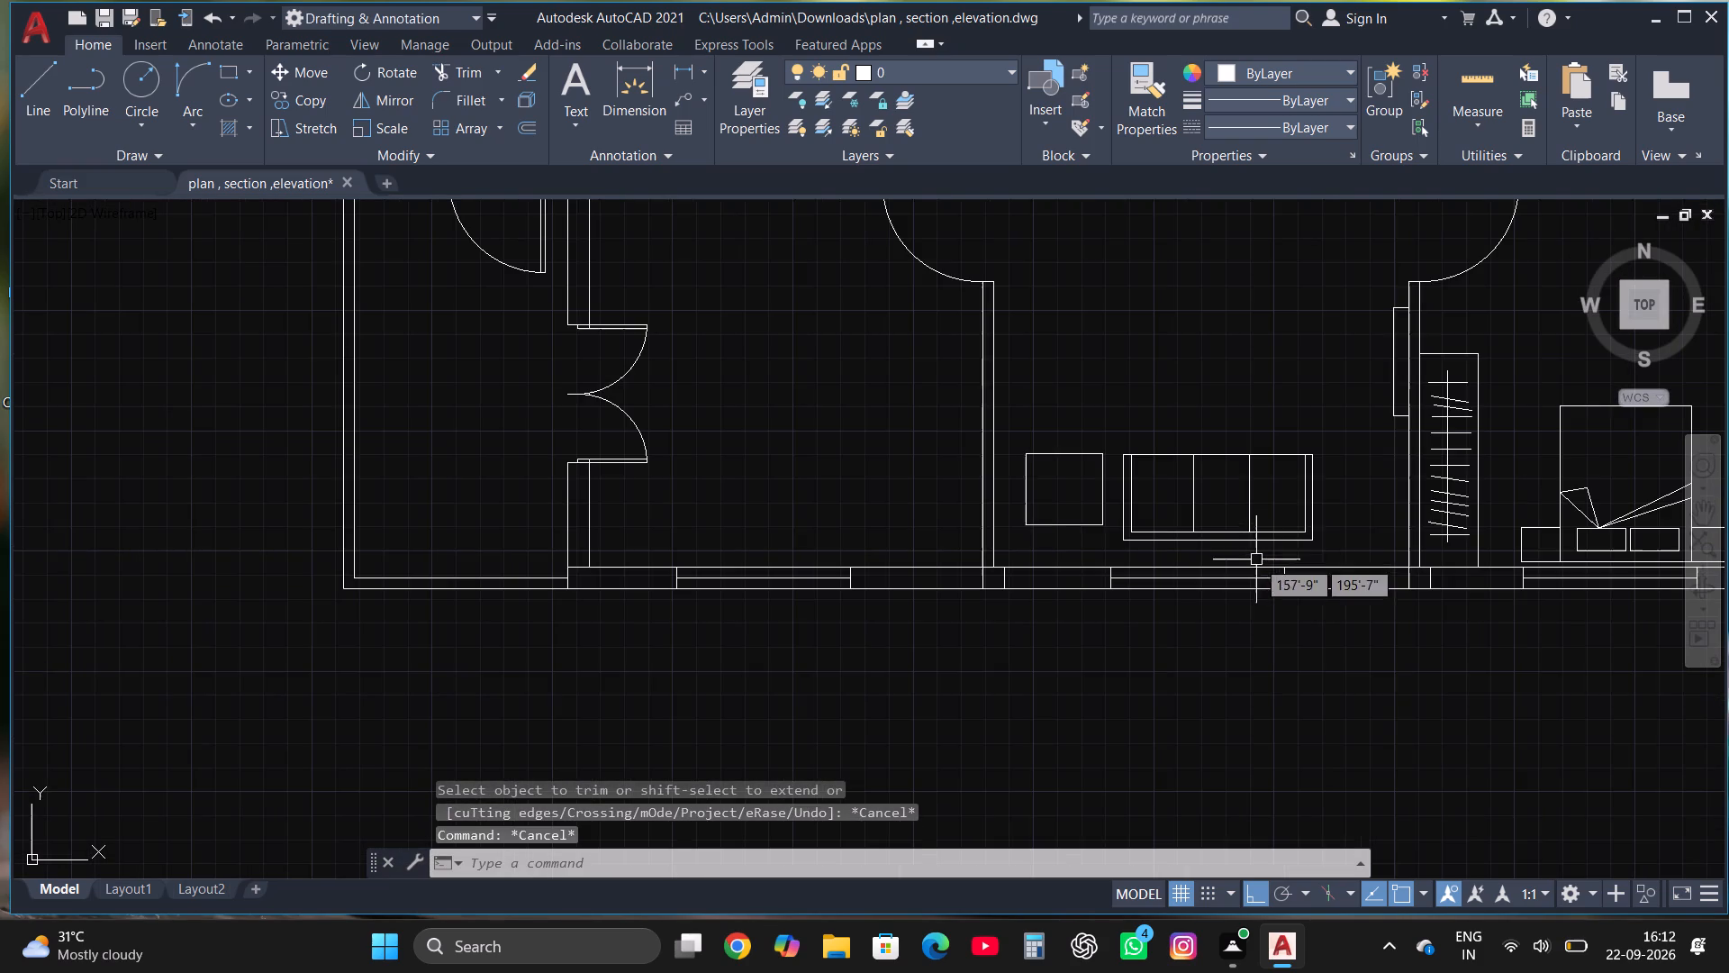
pyautogui.scroll(3, 1218, 452)
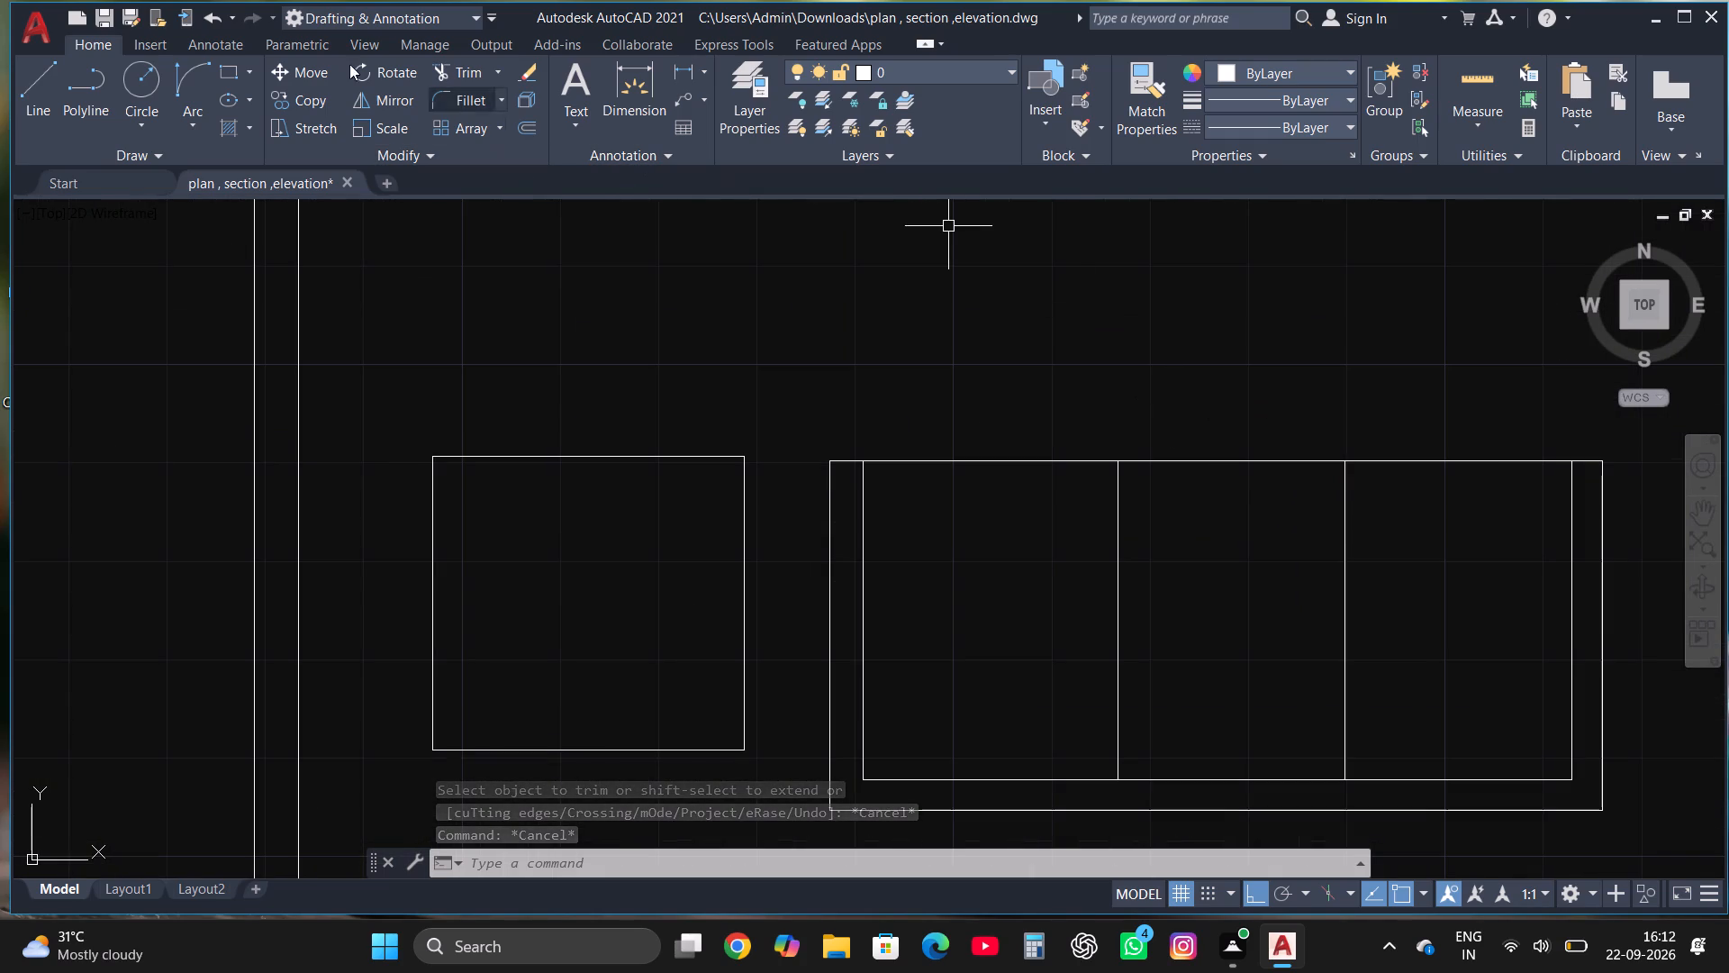
pyautogui.click(196, 120)
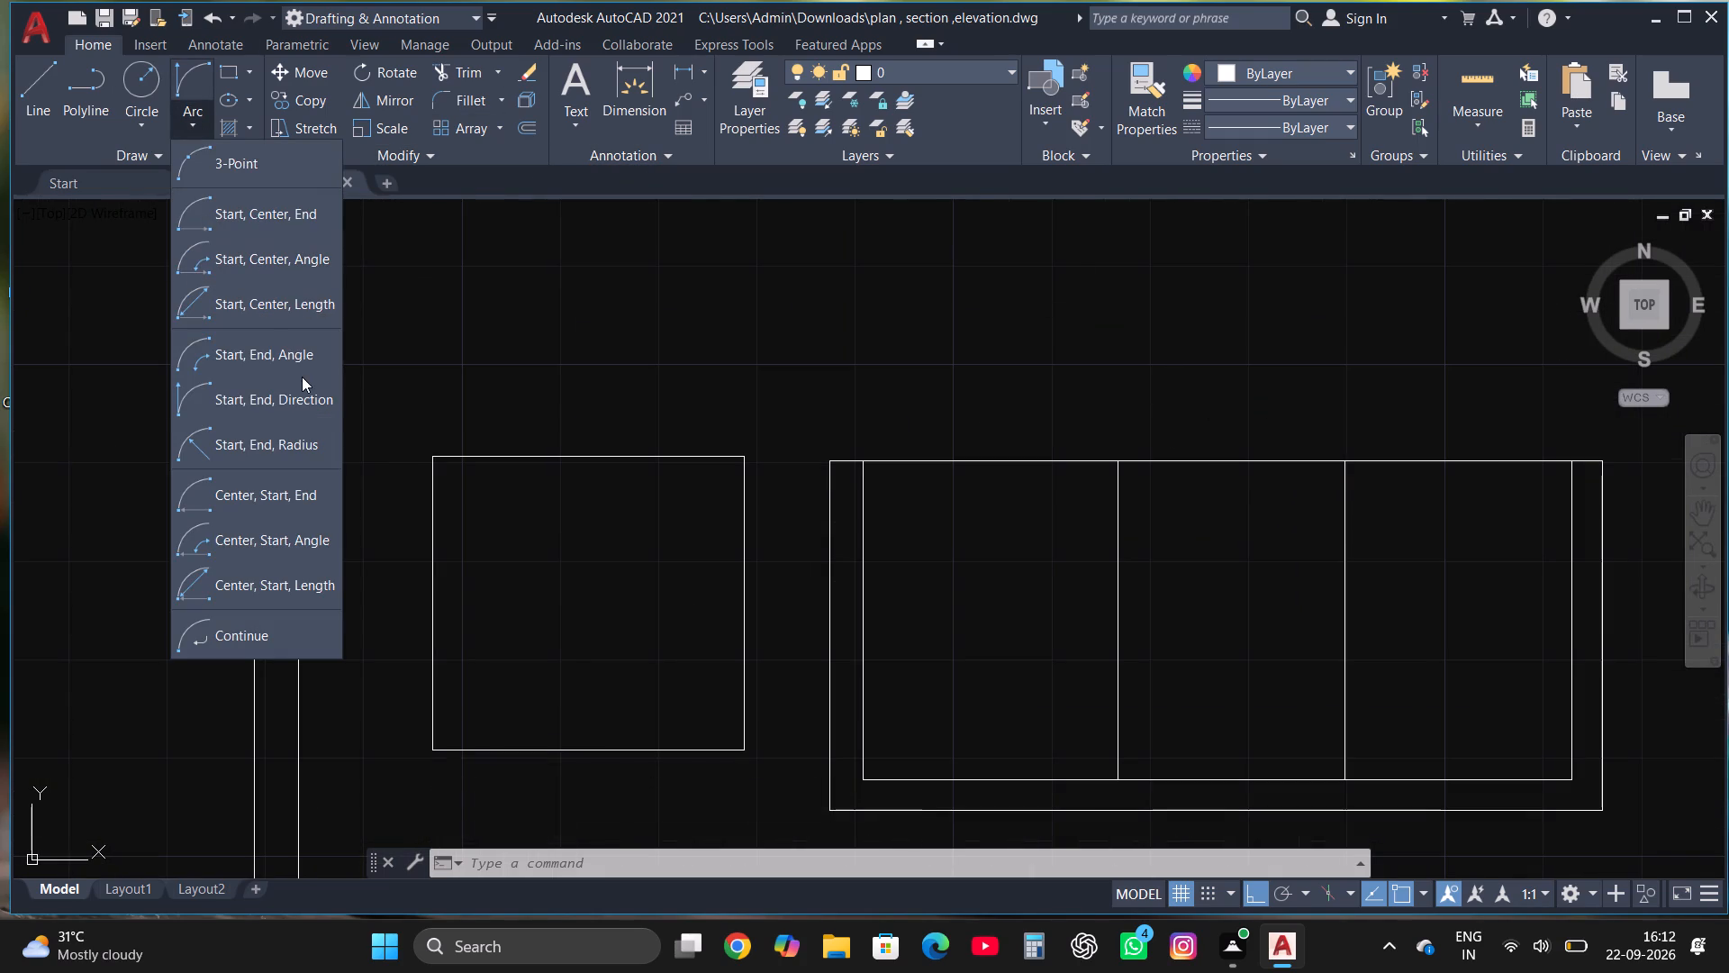
pyautogui.click(302, 380)
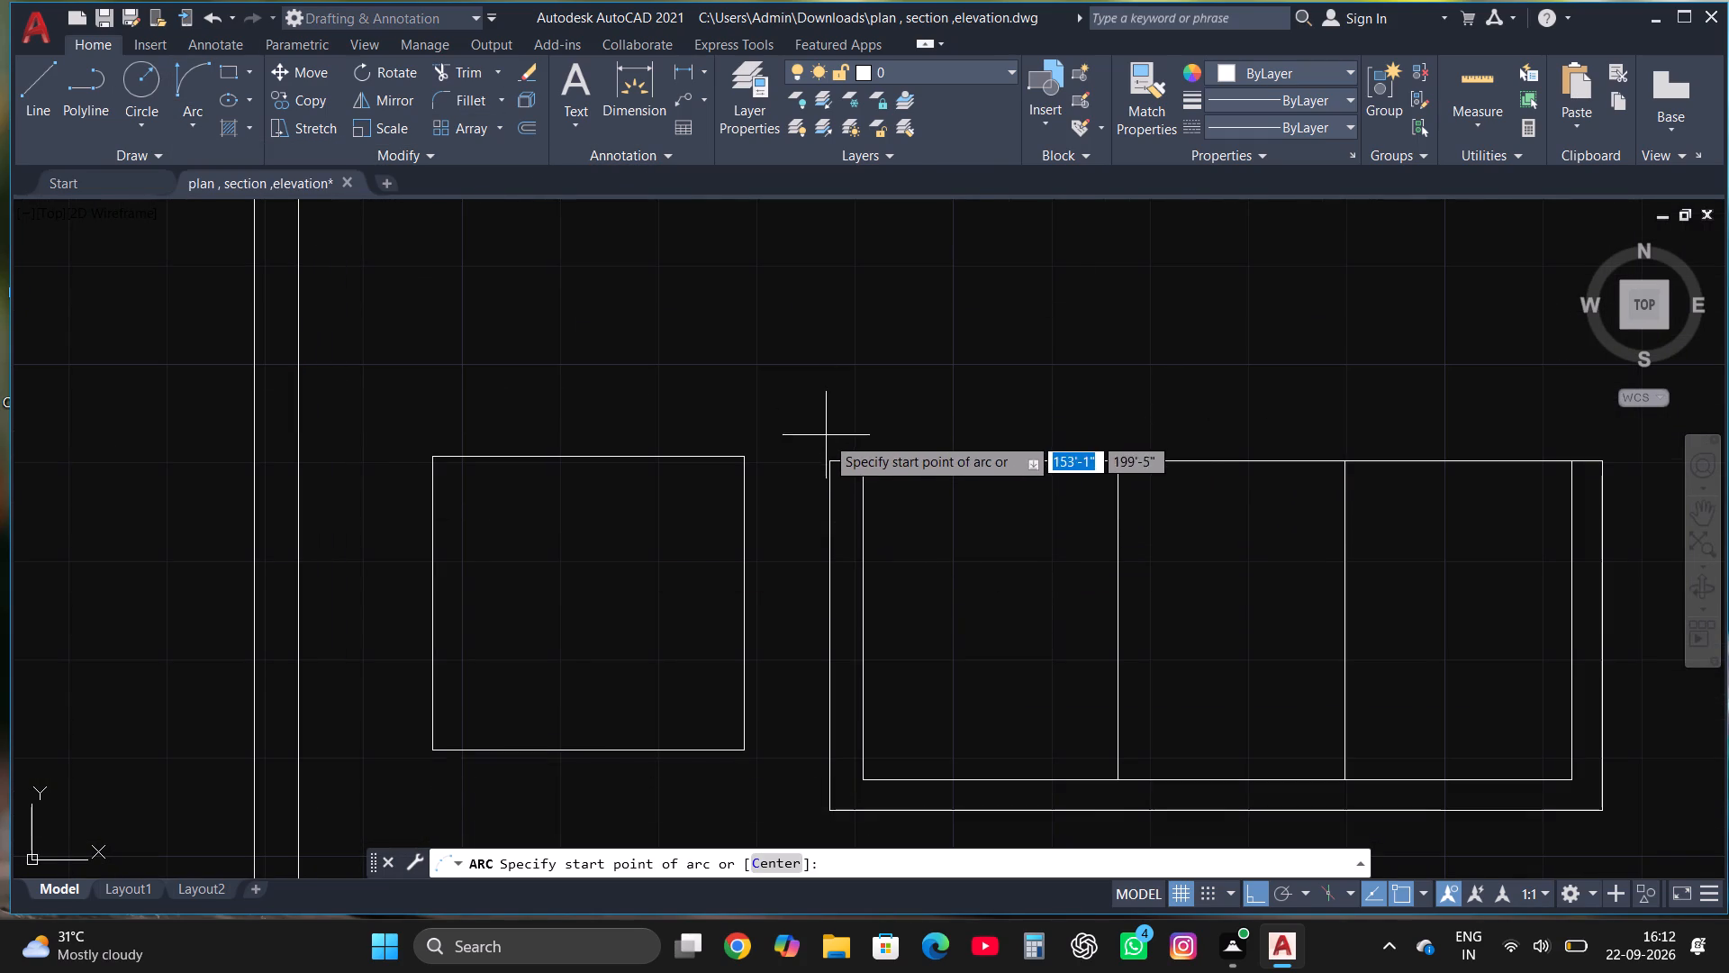
pyautogui.click(862, 459)
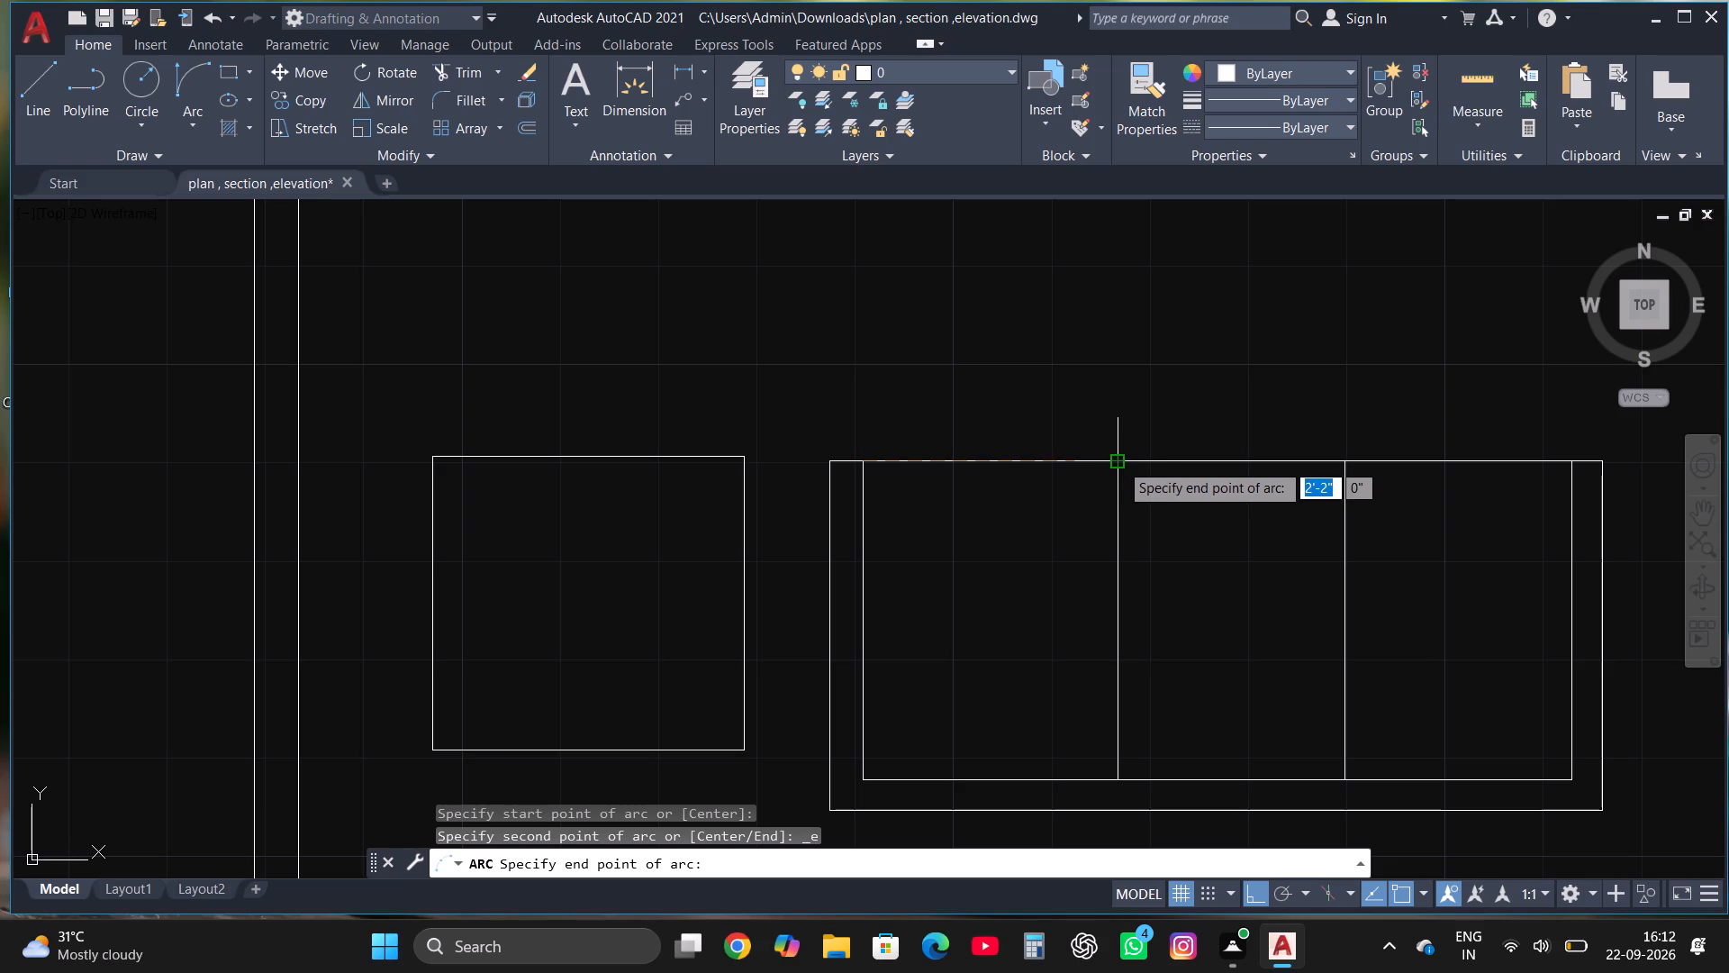
pyautogui.click(1118, 461)
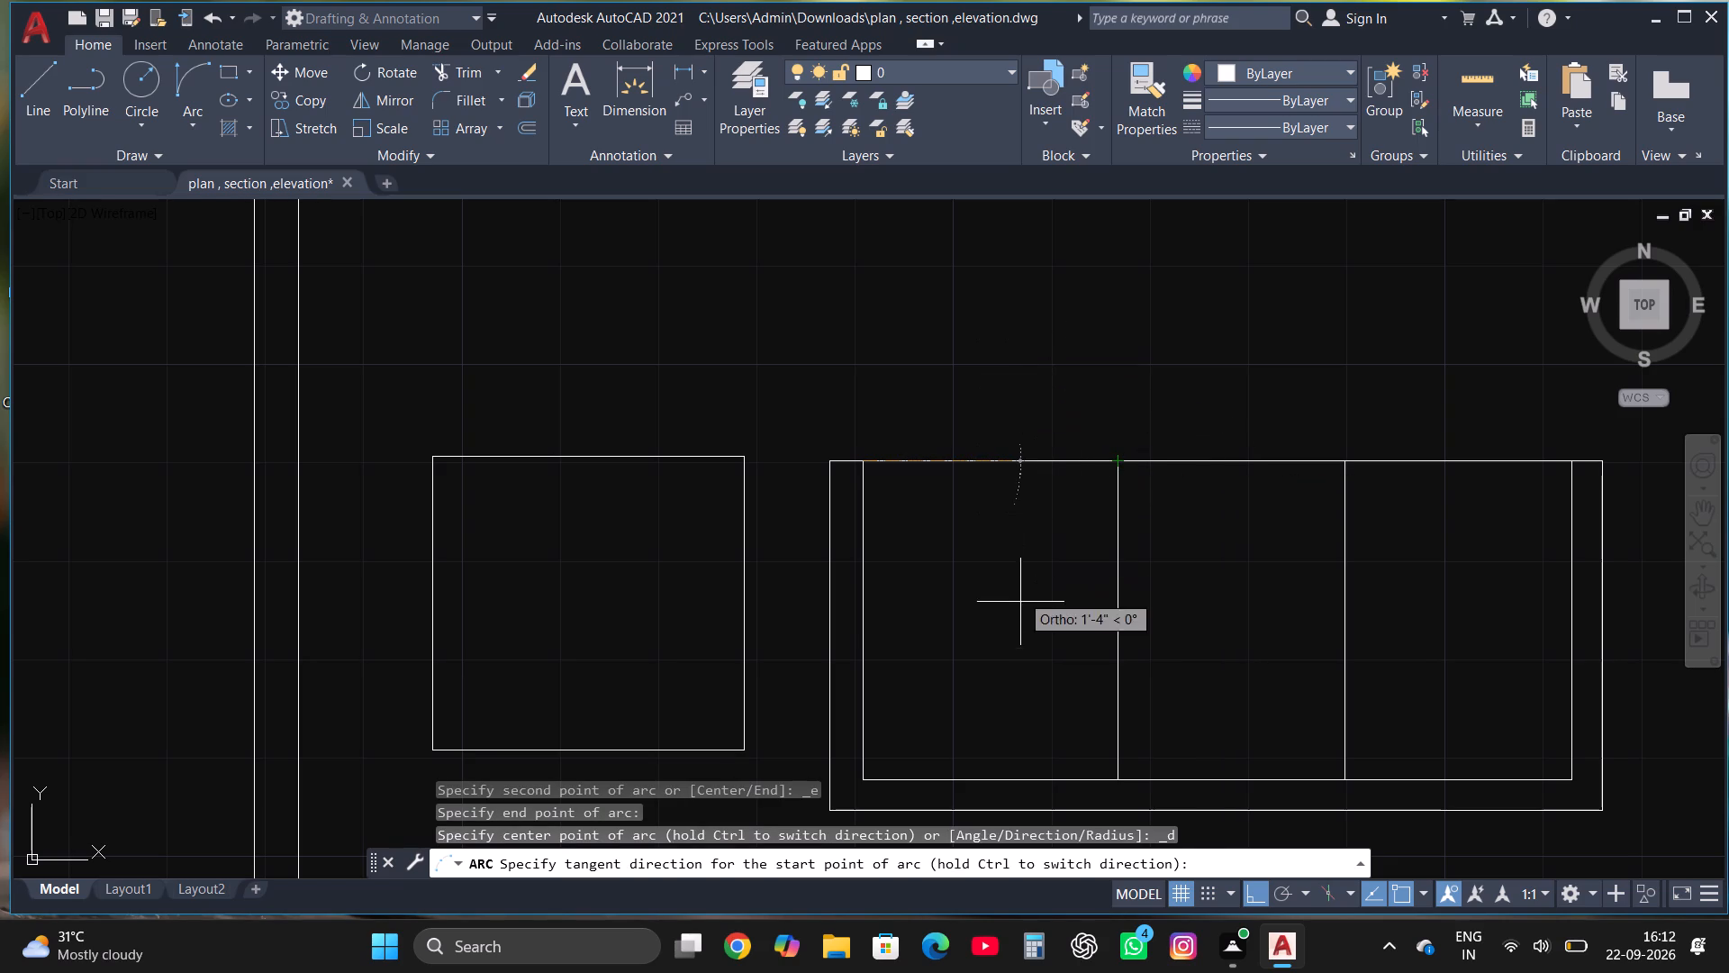
pyautogui.click(1028, 275)
pyautogui.click(991, 328)
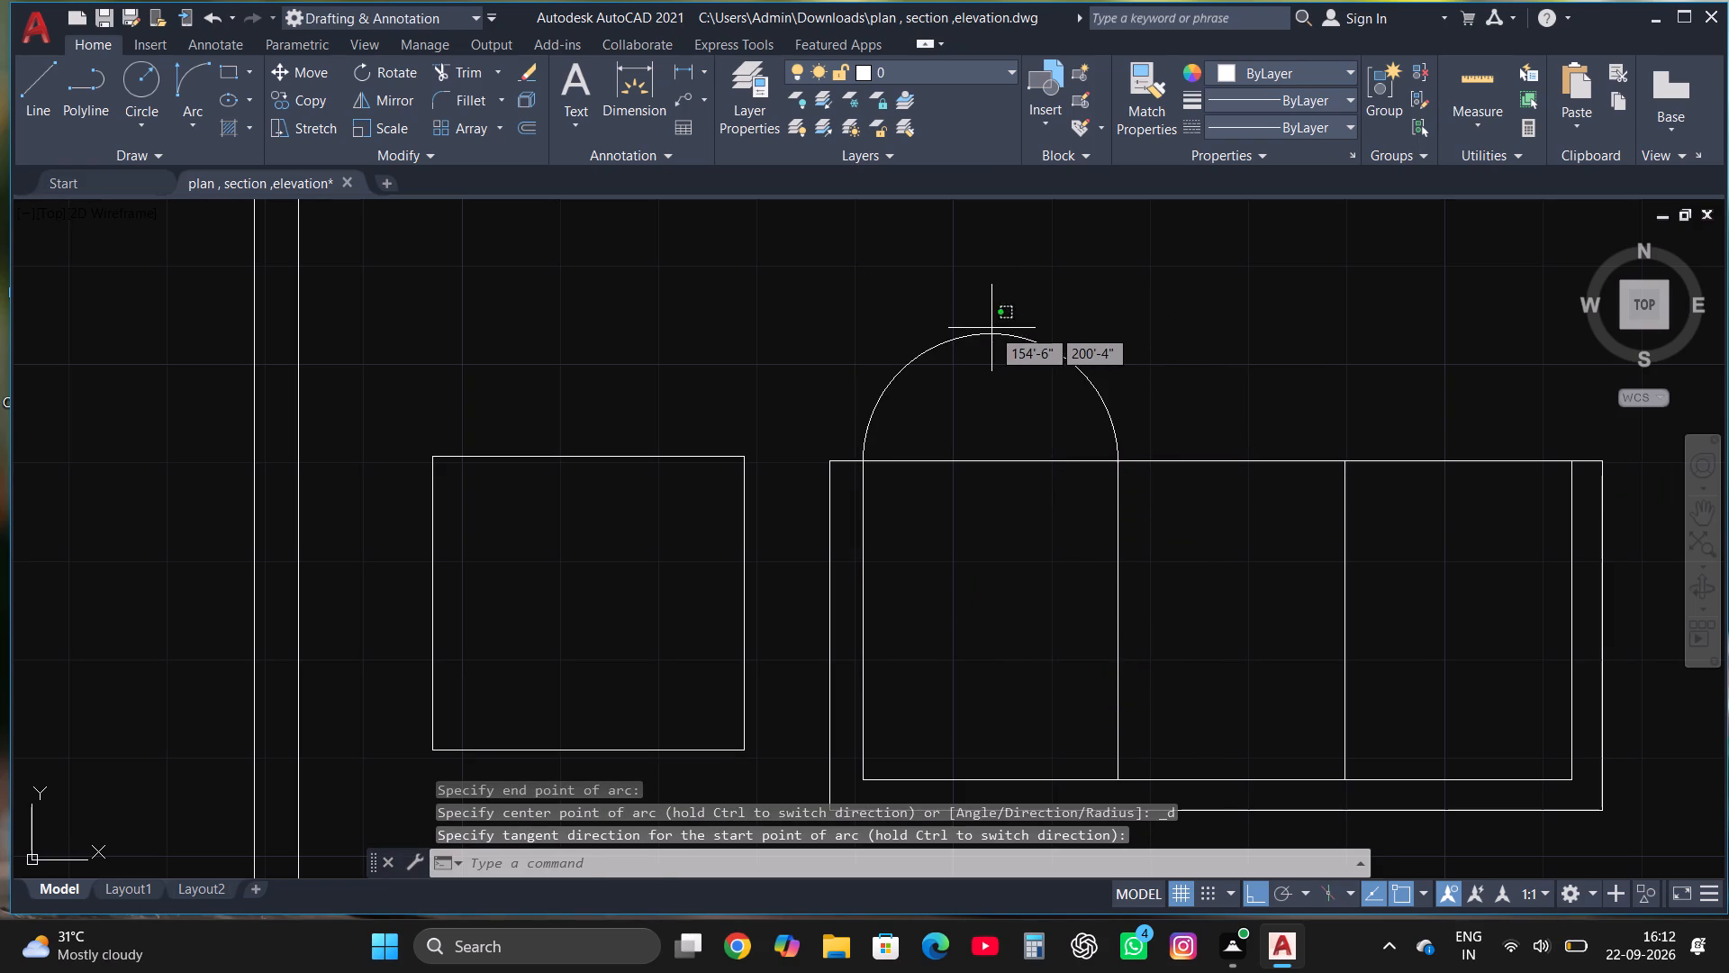
pyautogui.click(966, 351)
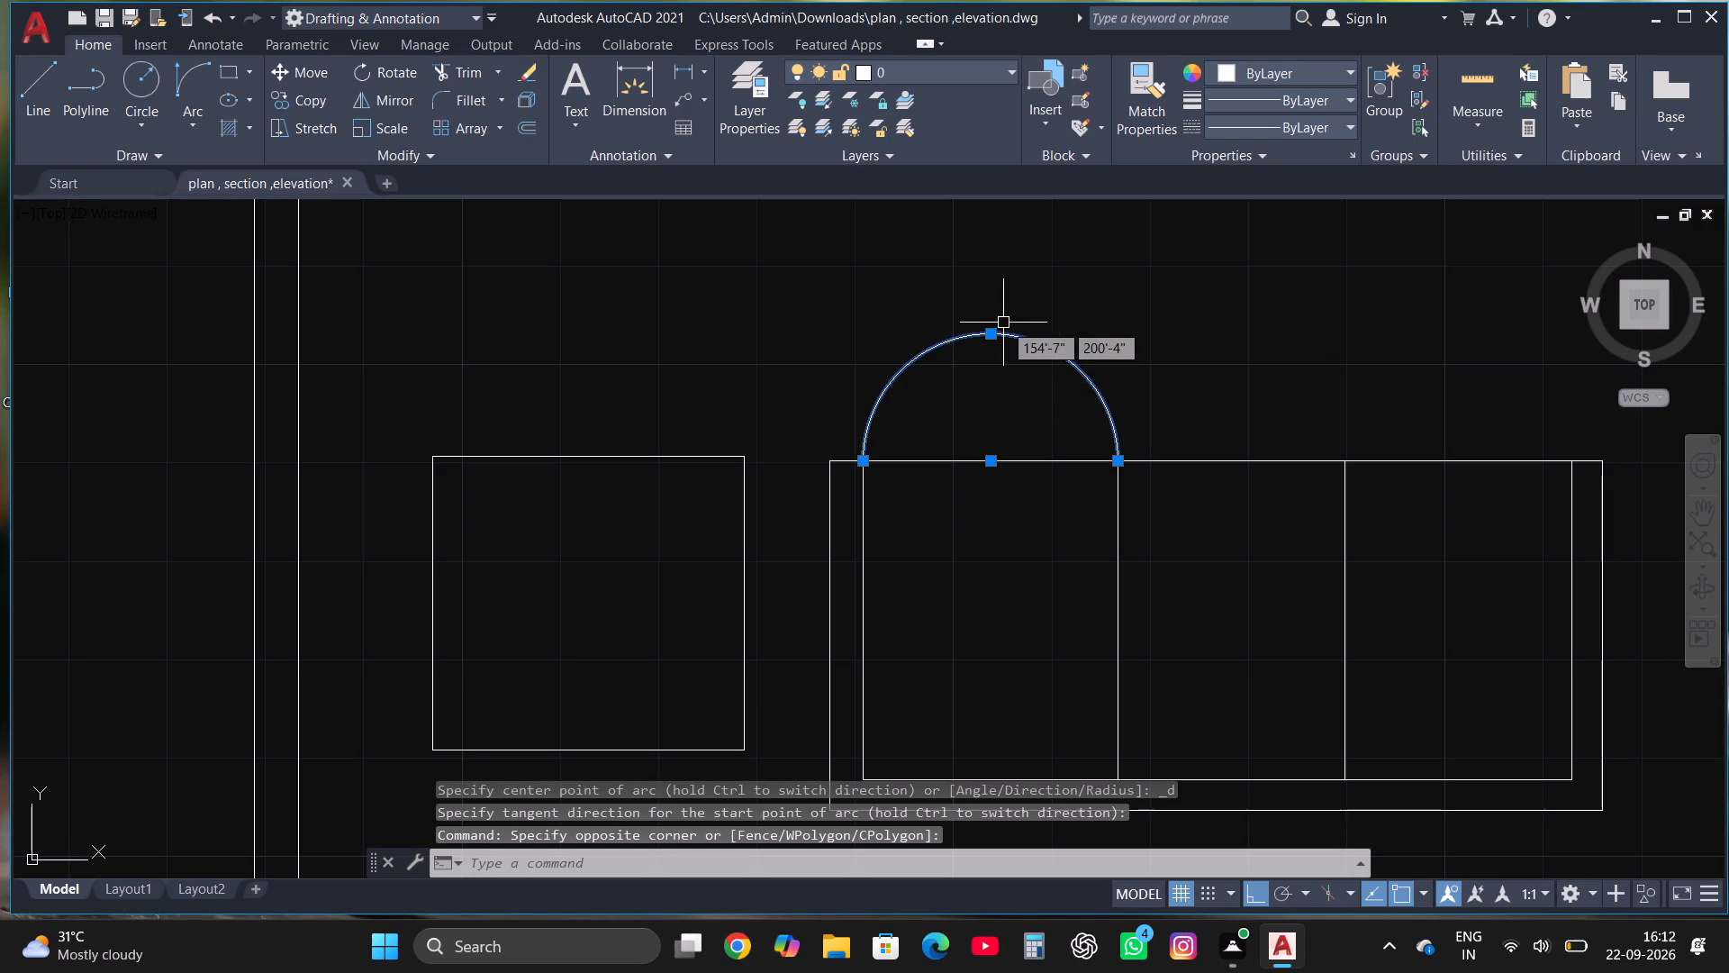
pyautogui.click(1003, 323)
pyautogui.click(951, 359)
pyautogui.click(989, 337)
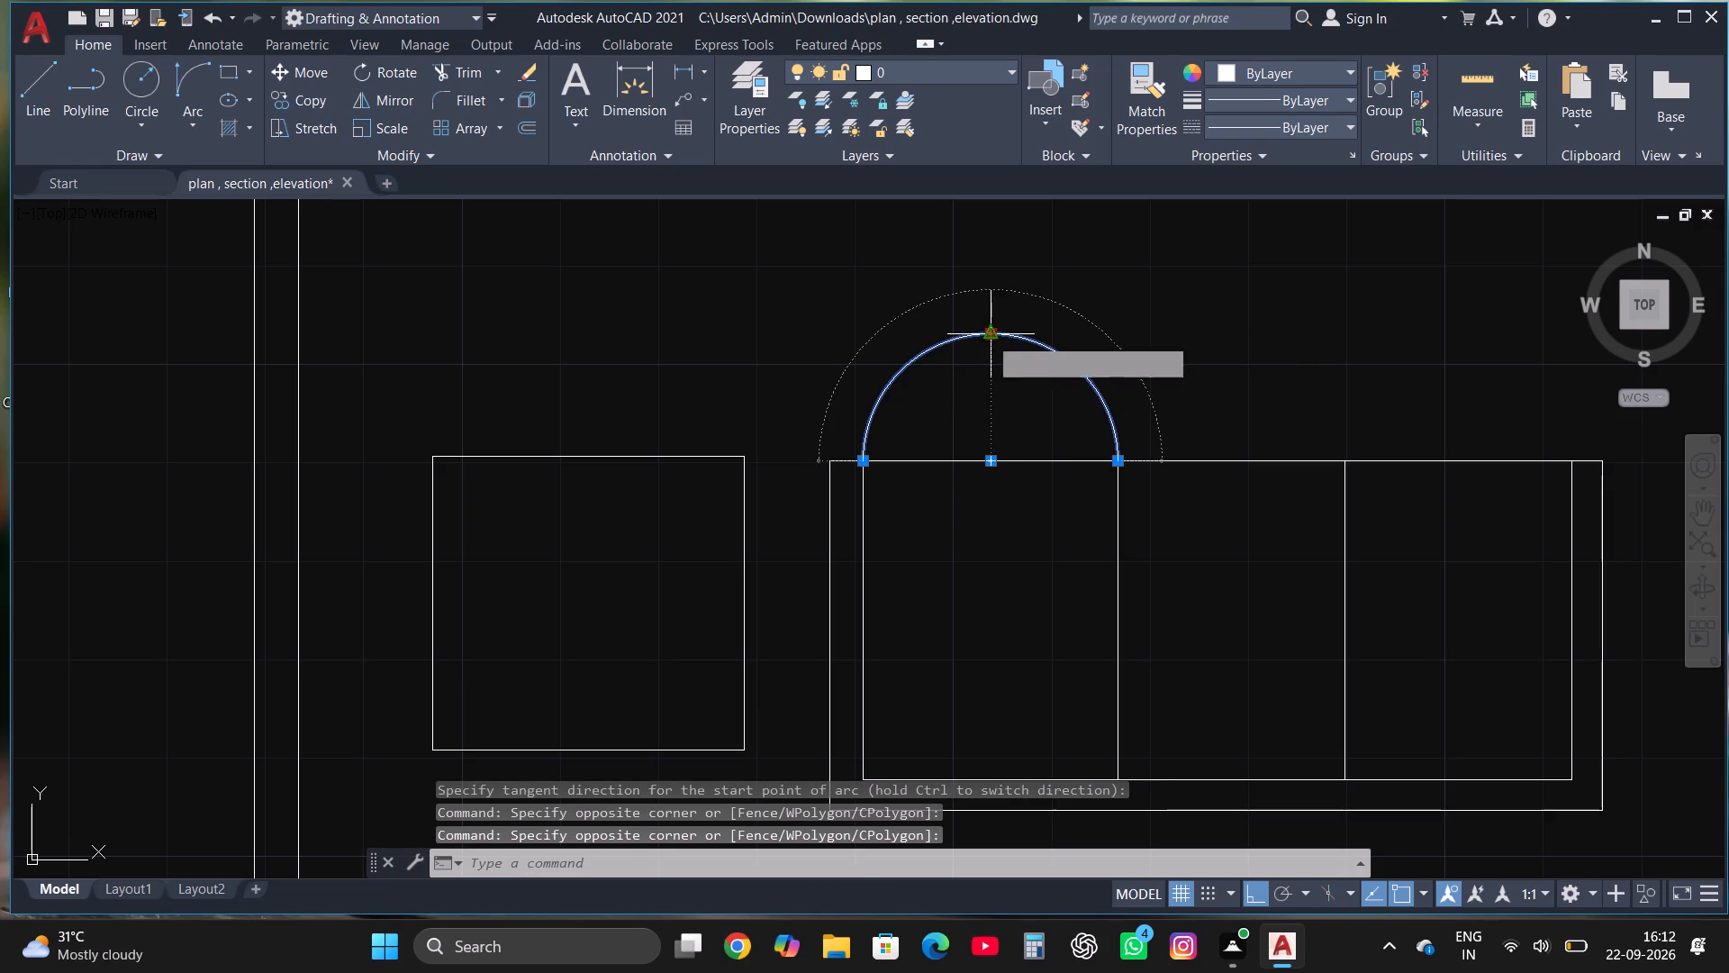
pyautogui.click(970, 440)
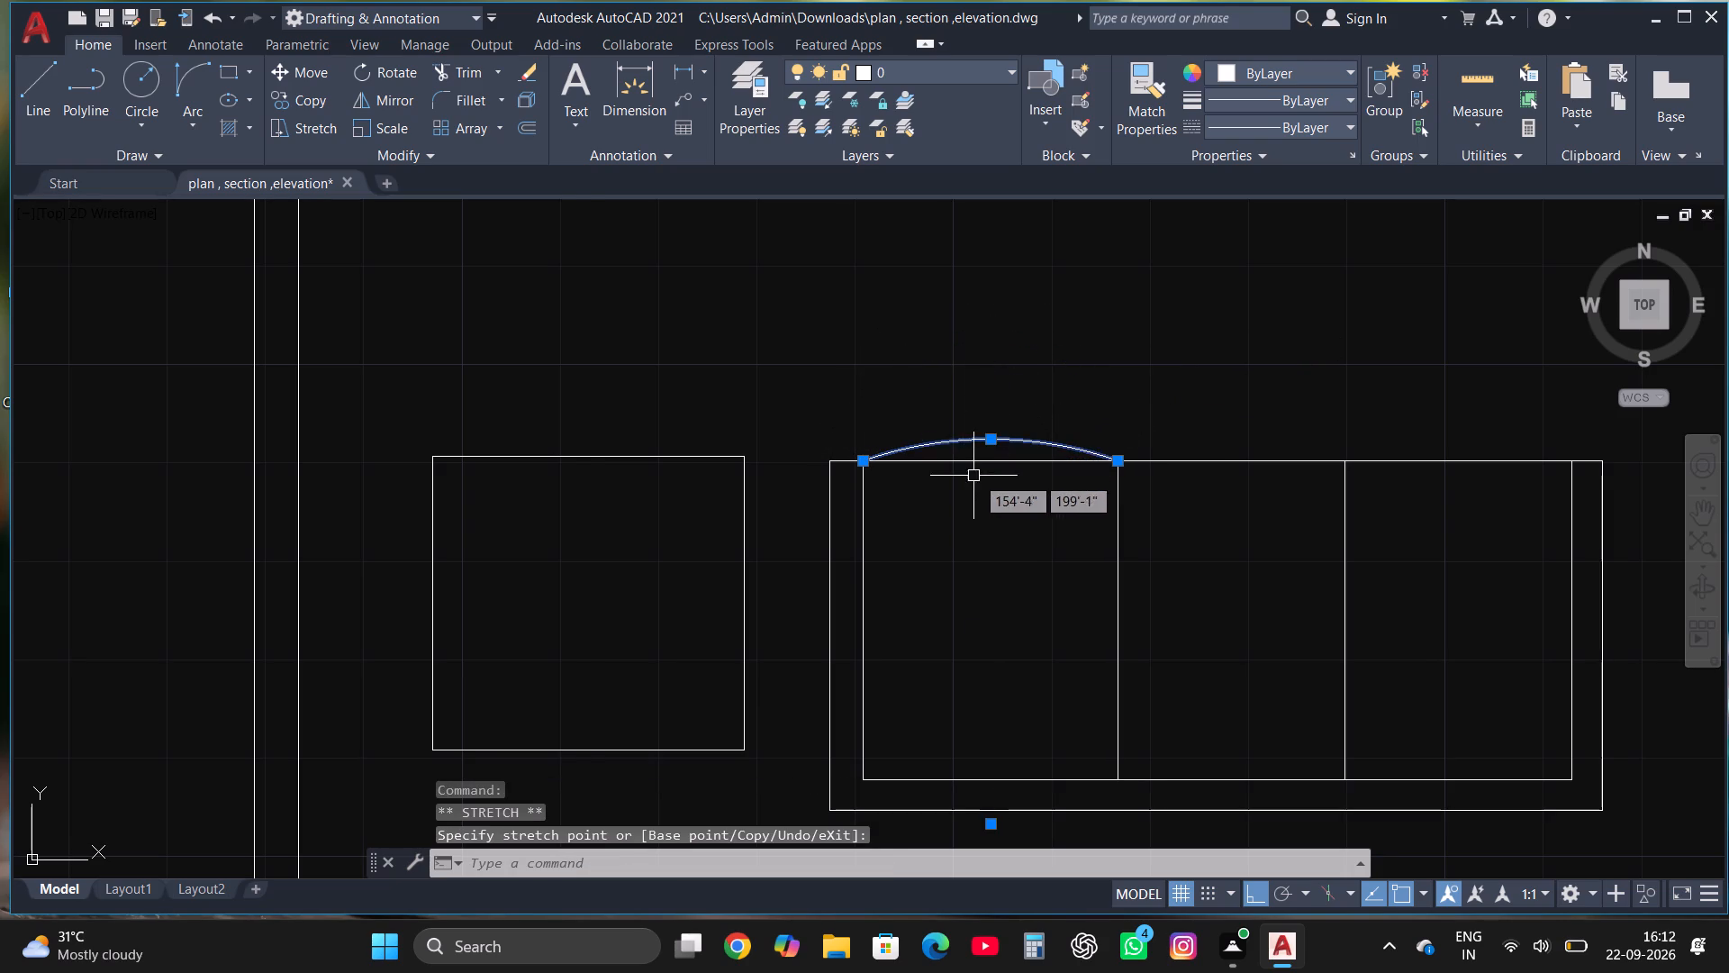
pyautogui.scroll(-2, 990, 500)
pyautogui.press('Escape')
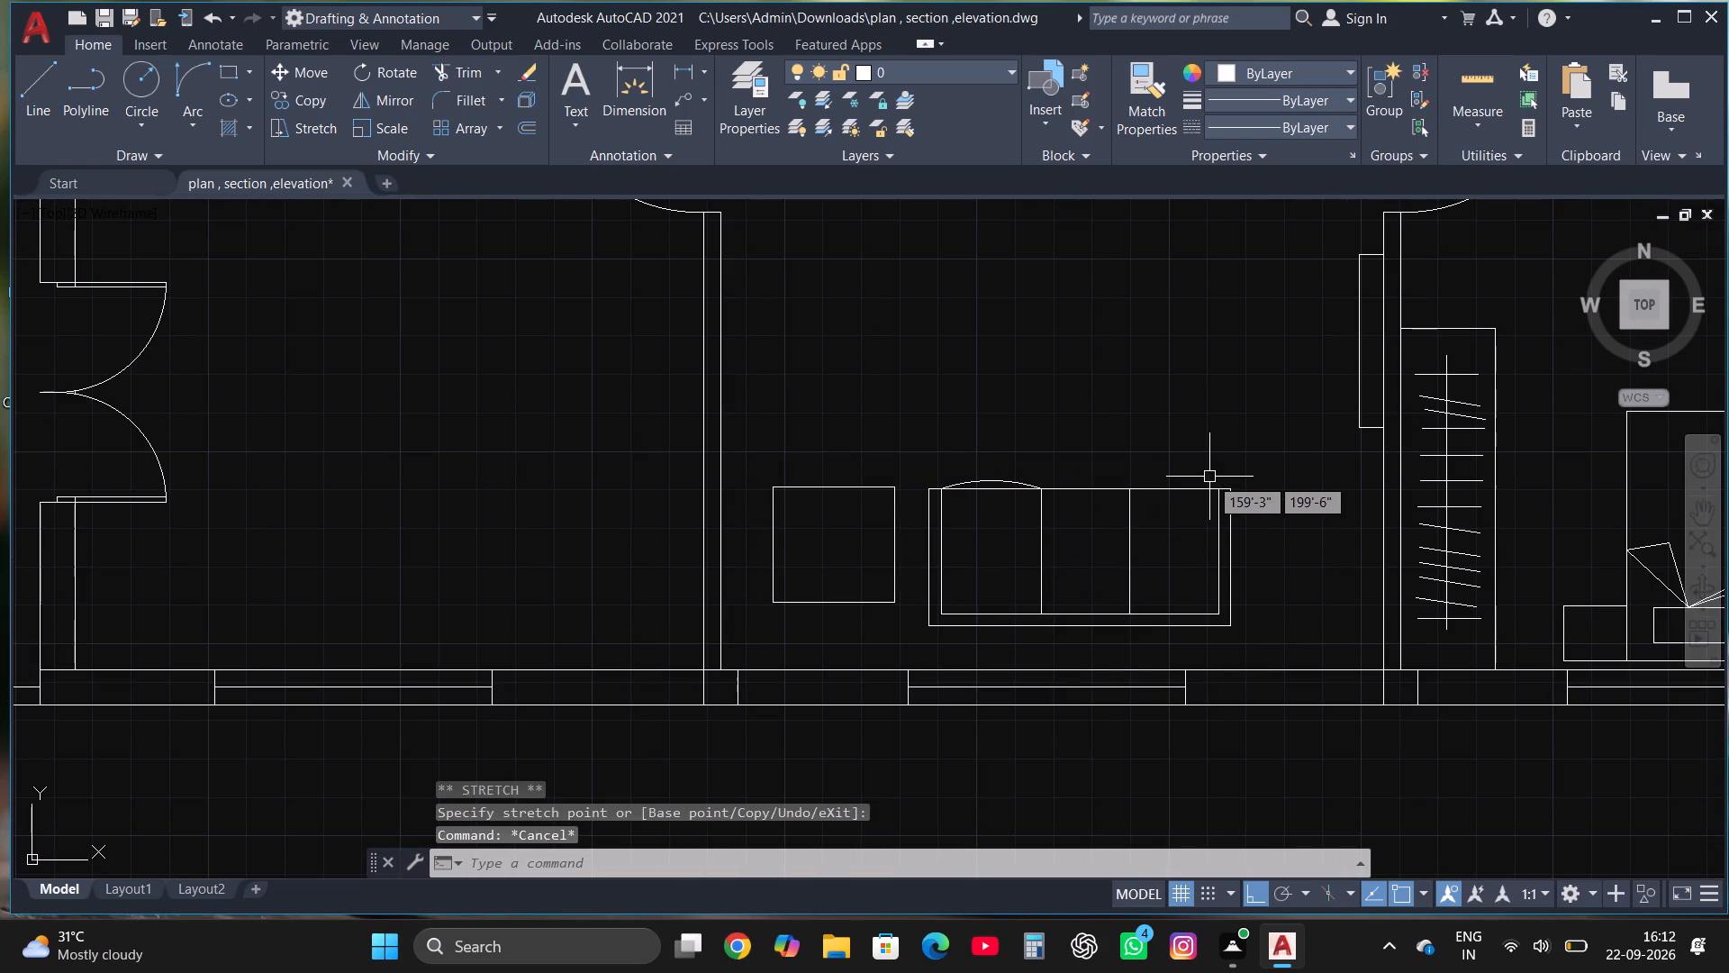
# Draw a Start, End, Direction arc spanning about 1'-11" across the middle seat's top edge and flatten it to a shallow curve.
pyautogui.scroll(2, 1220, 494)
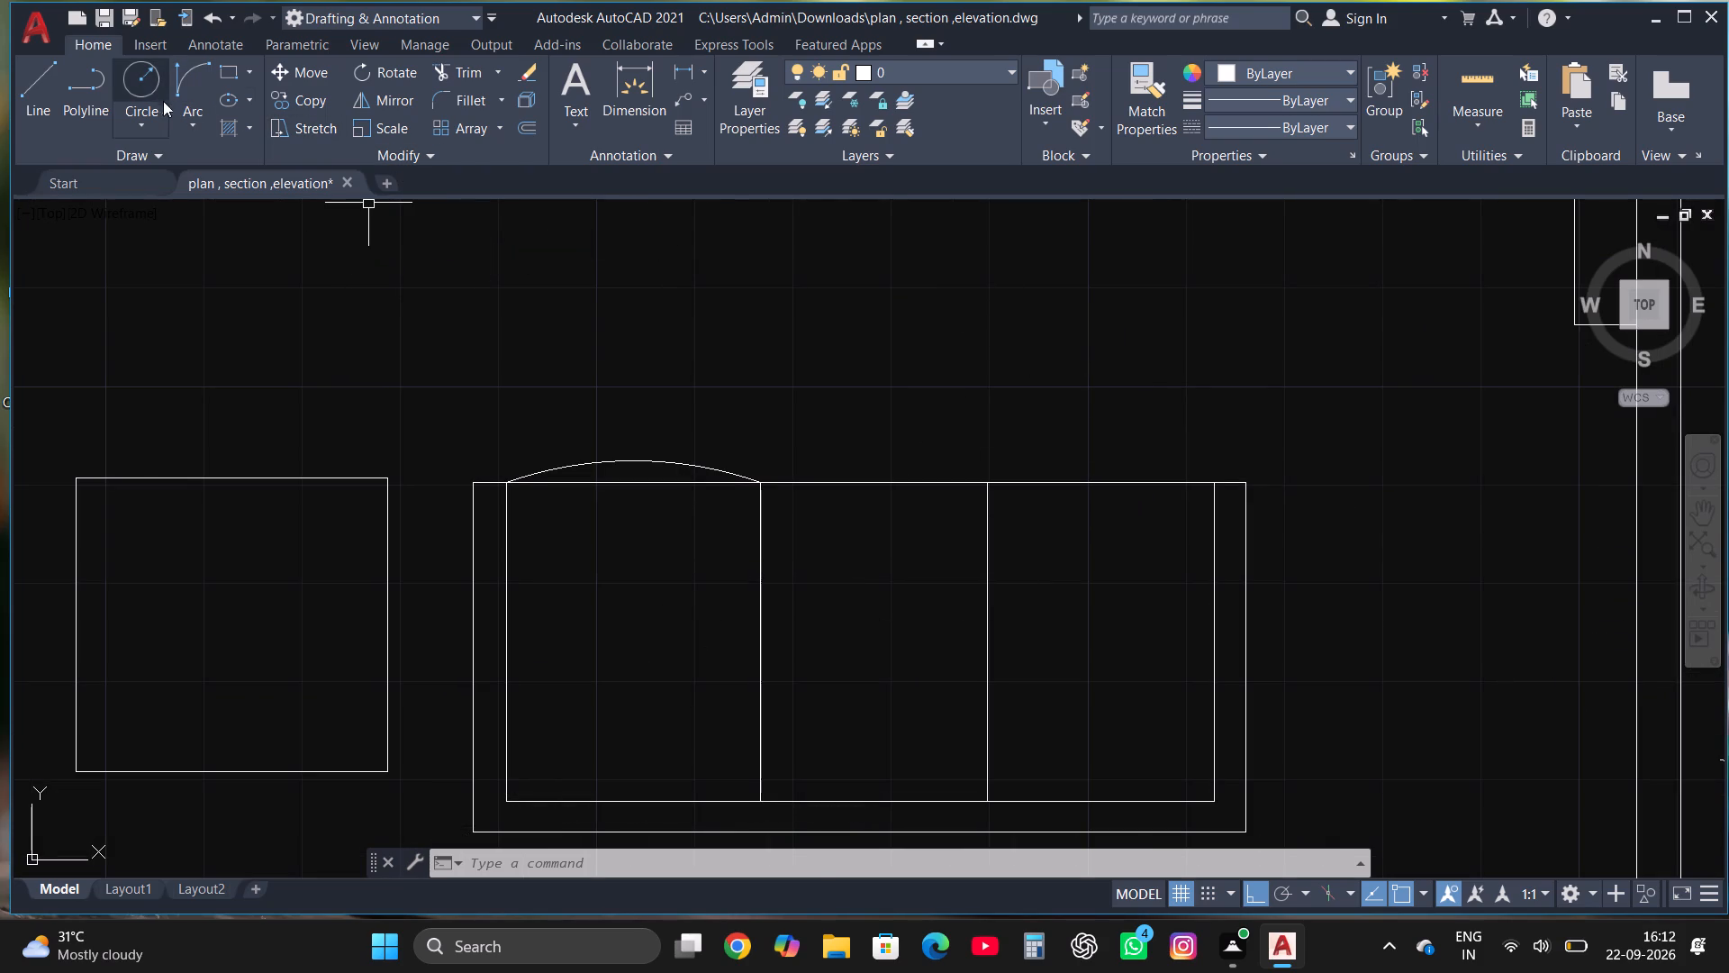
pyautogui.click(197, 131)
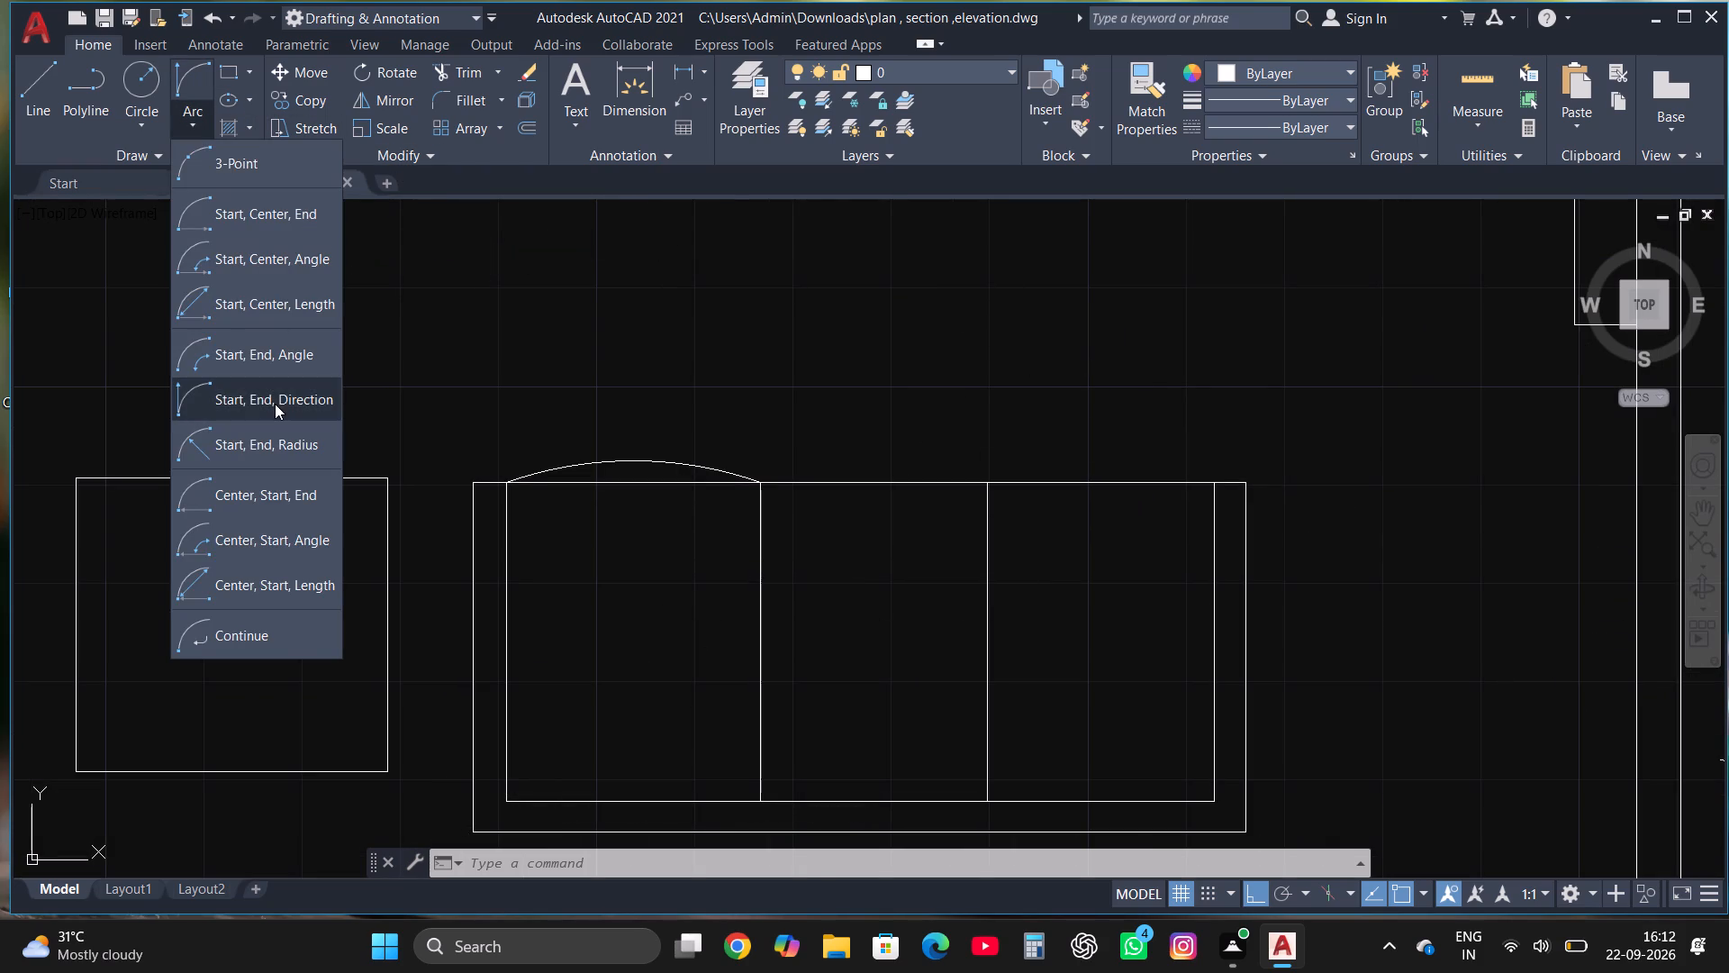
pyautogui.click(275, 404)
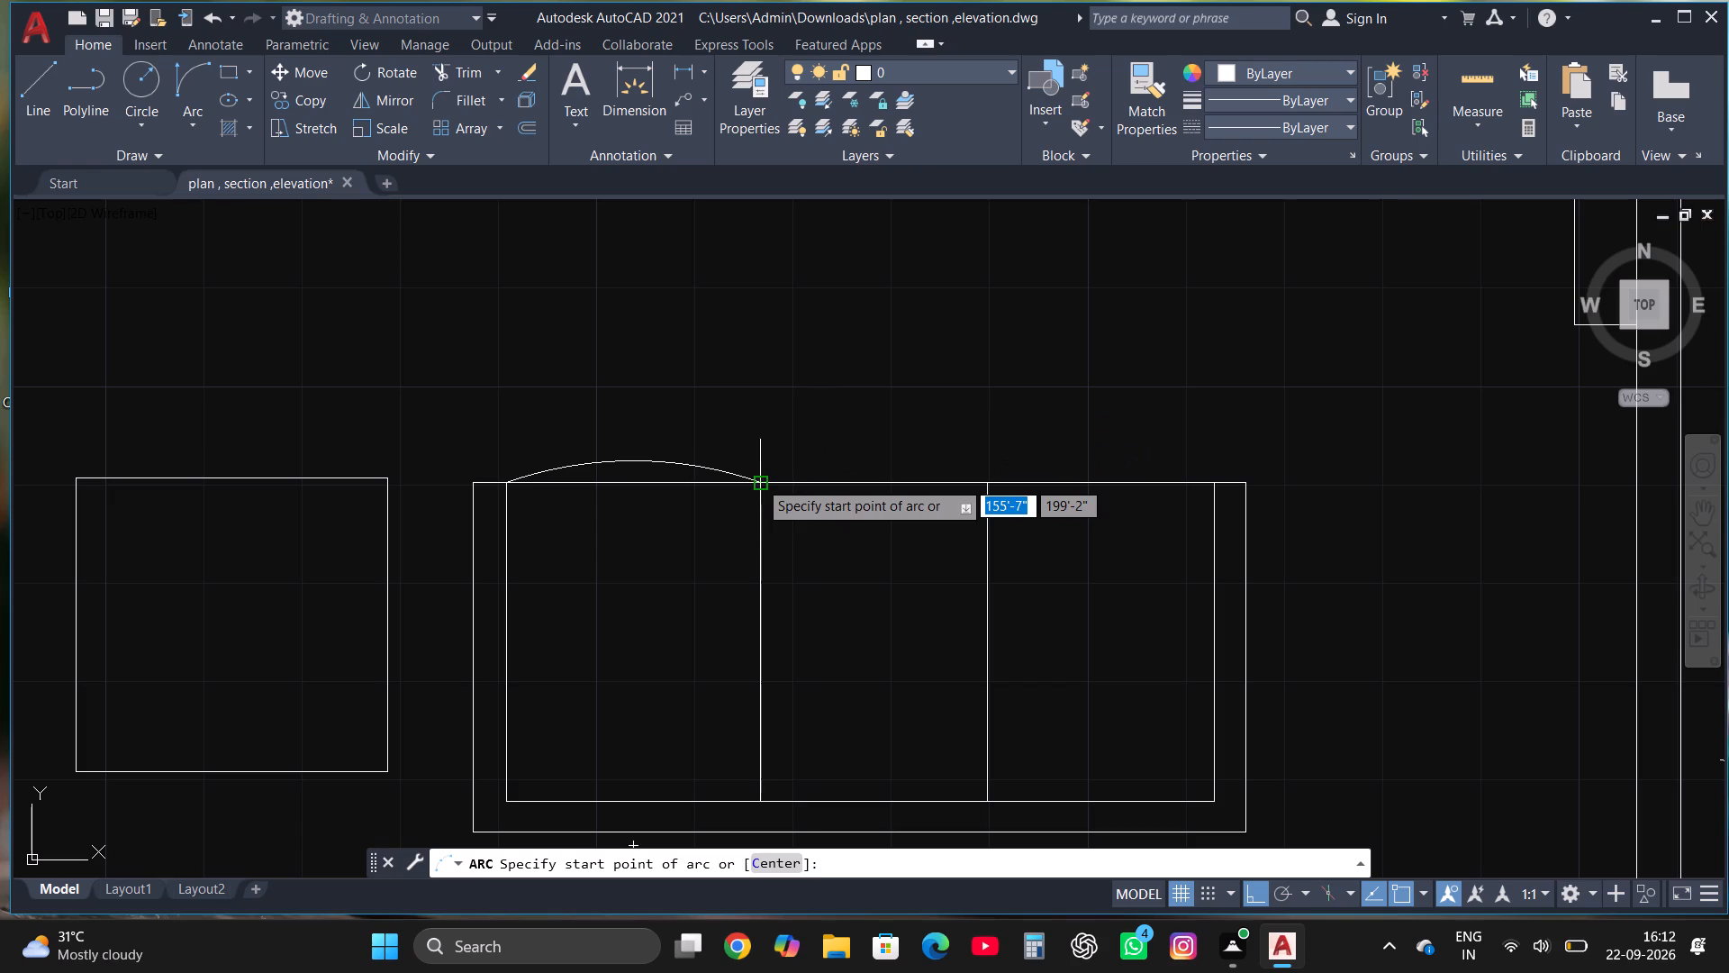
pyautogui.click(760, 480)
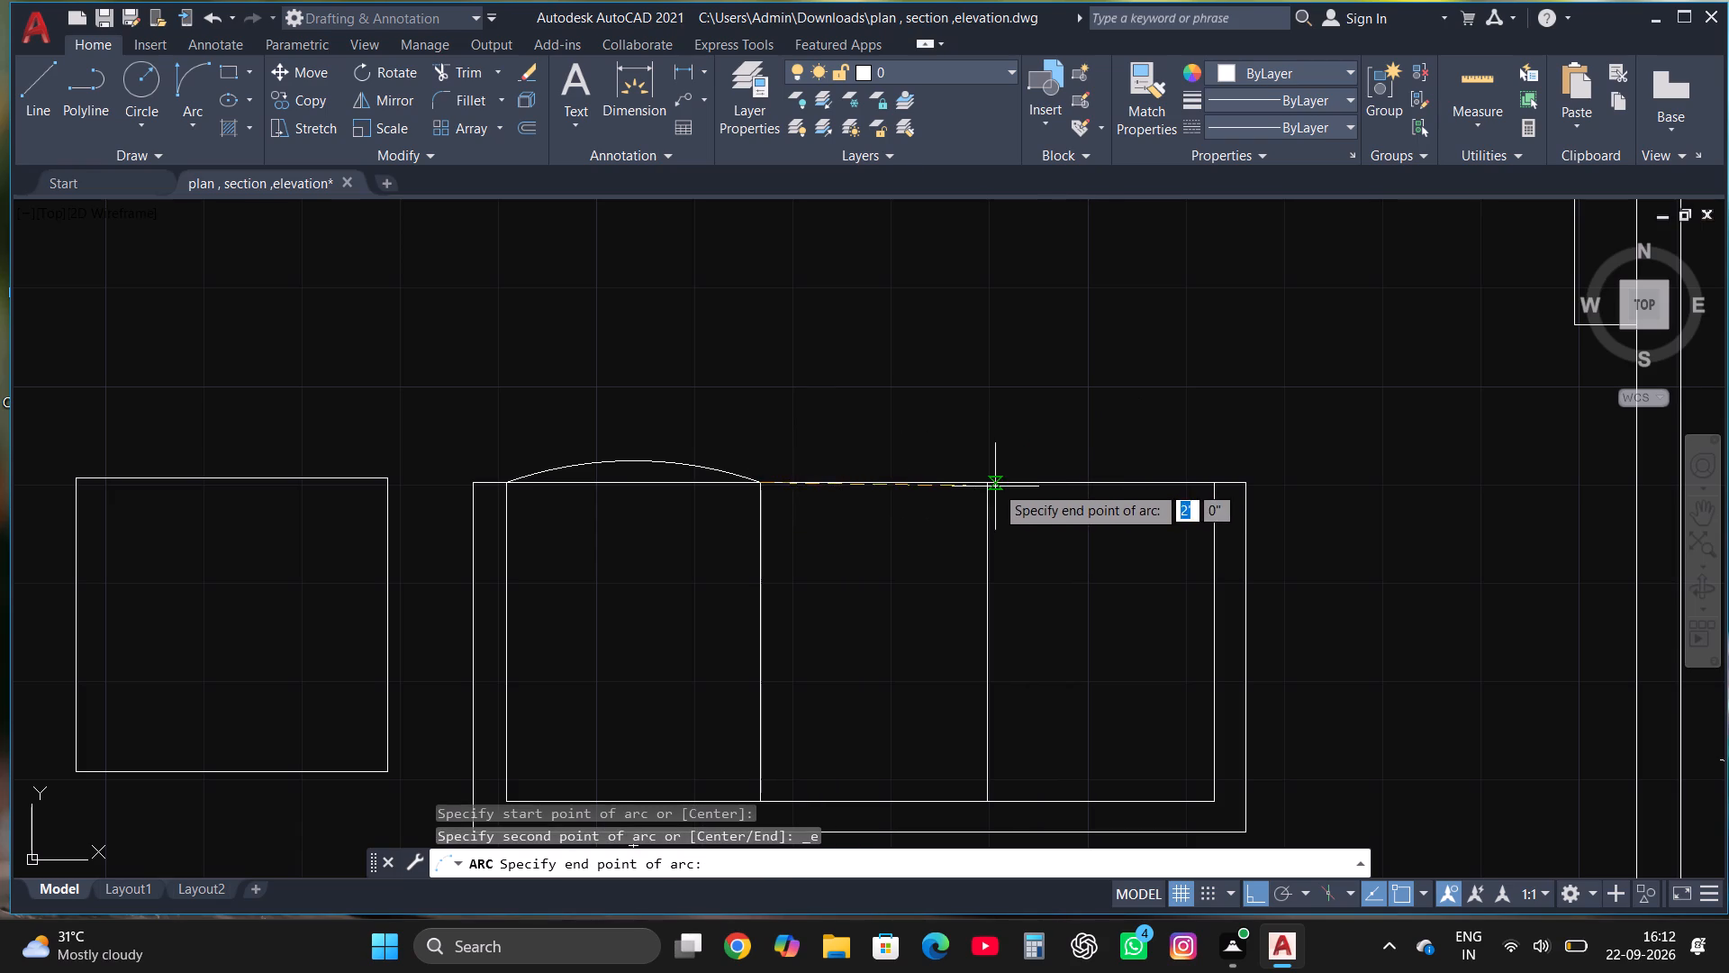
pyautogui.click(988, 482)
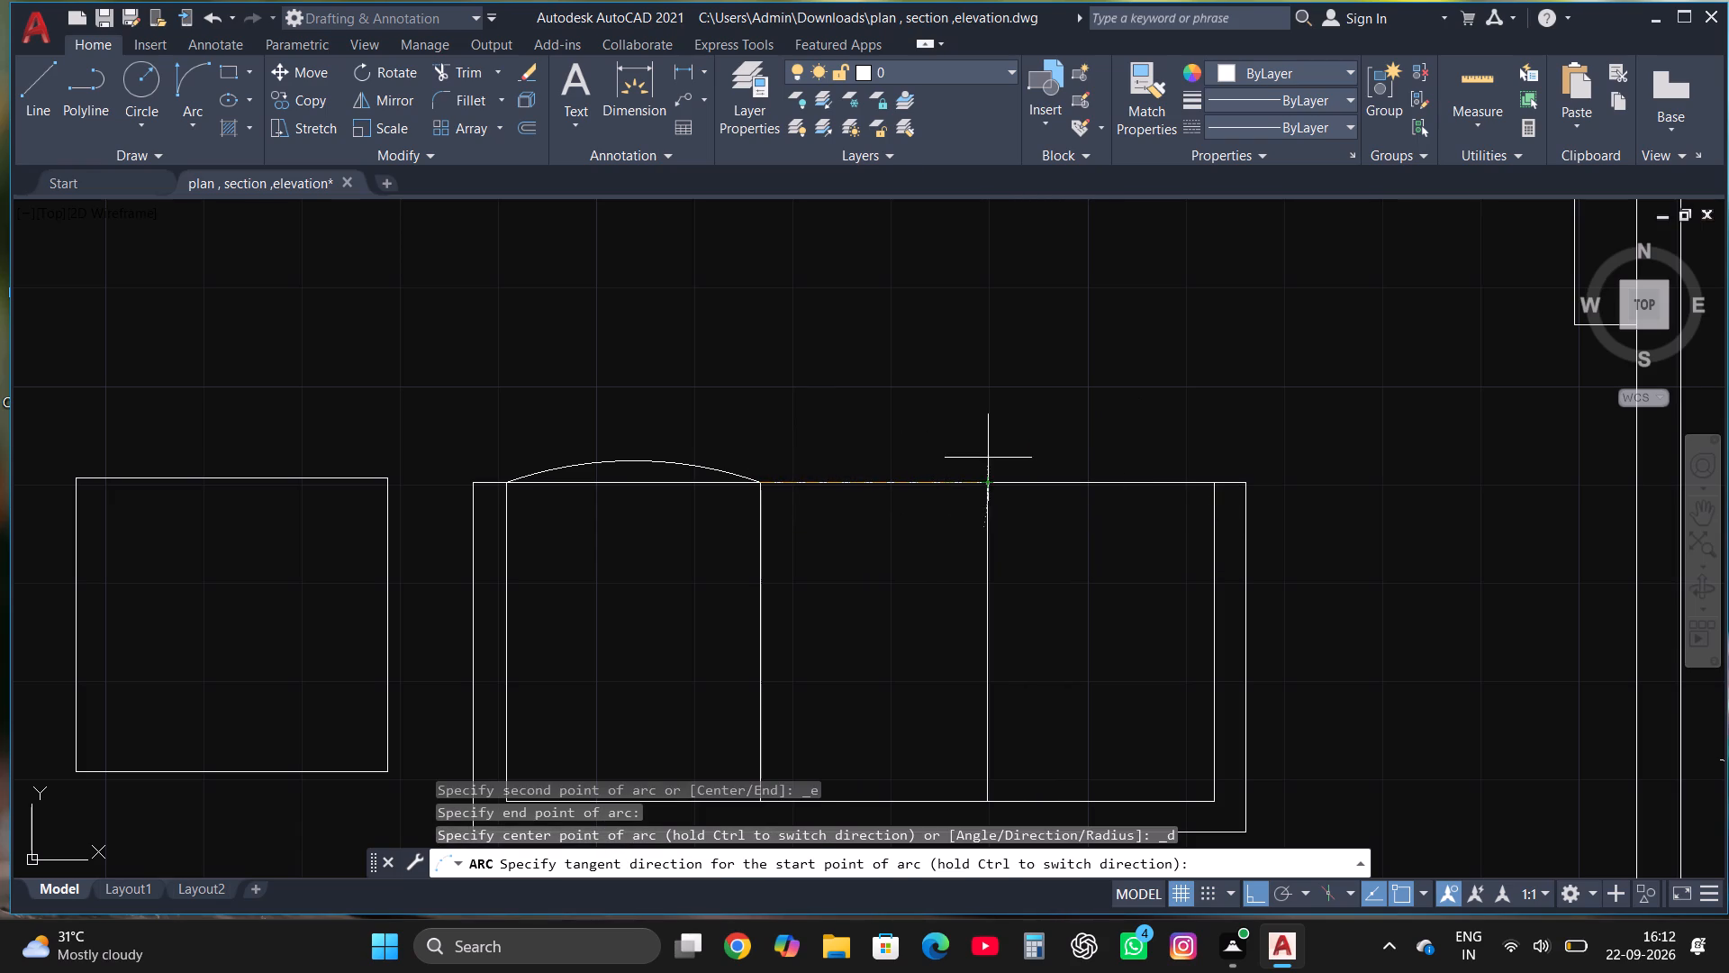
pyautogui.click(883, 336)
pyautogui.click(880, 368)
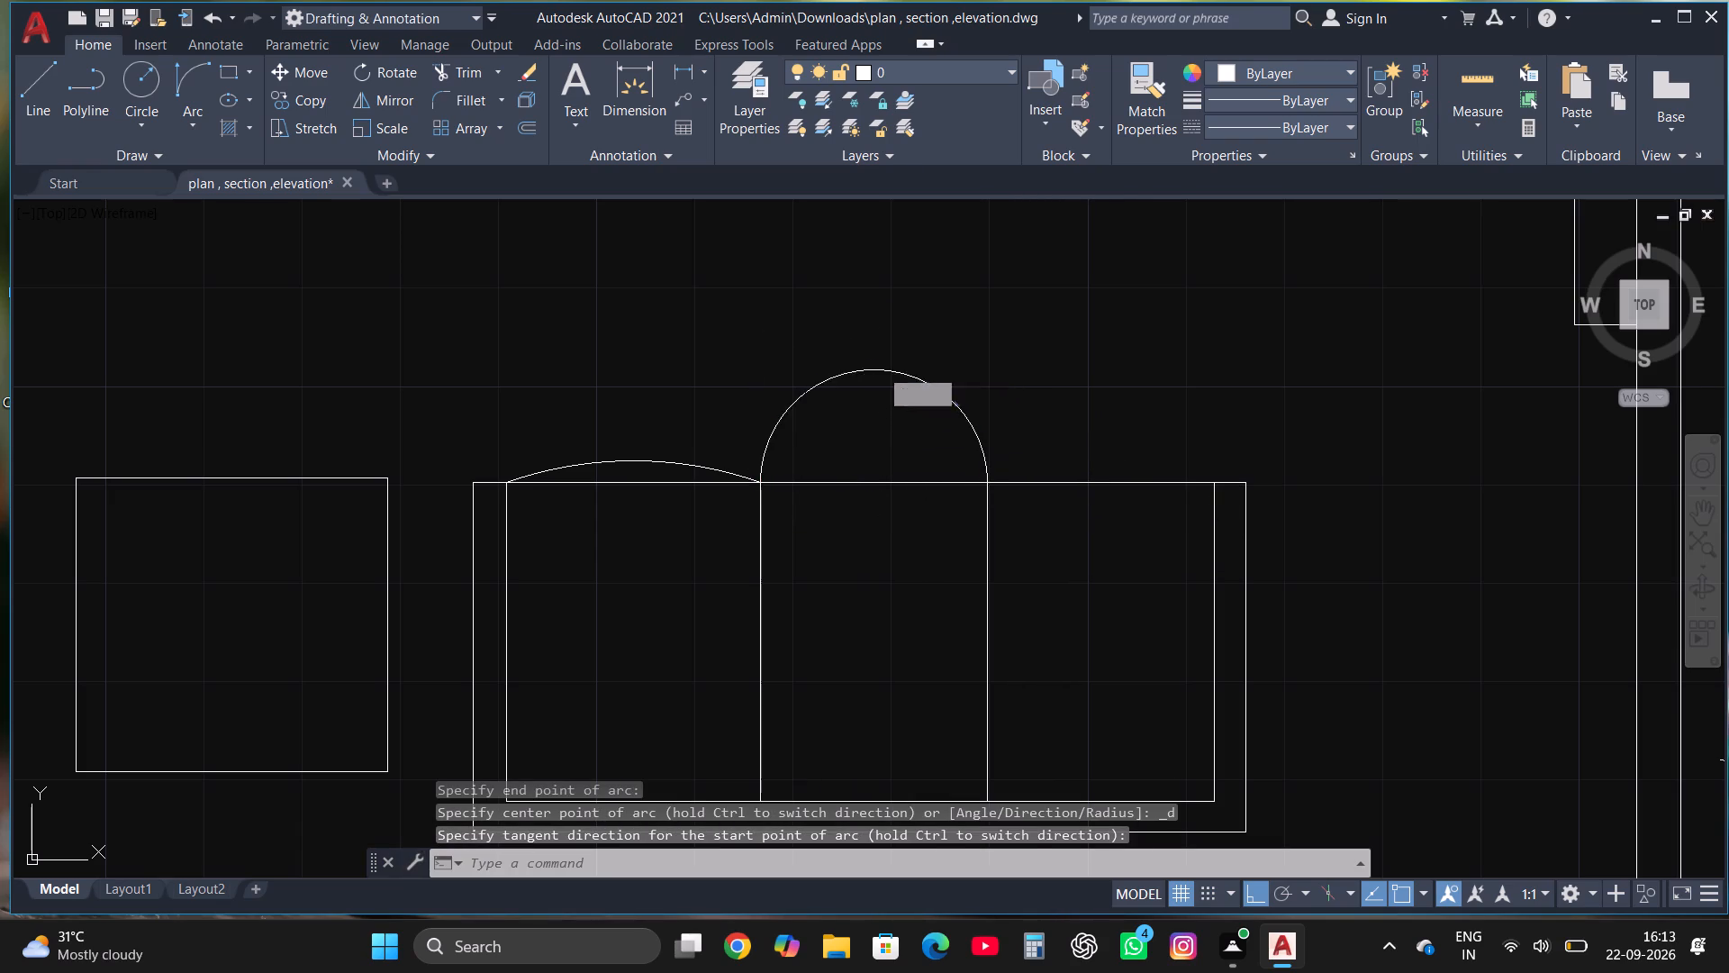
pyautogui.click(874, 372)
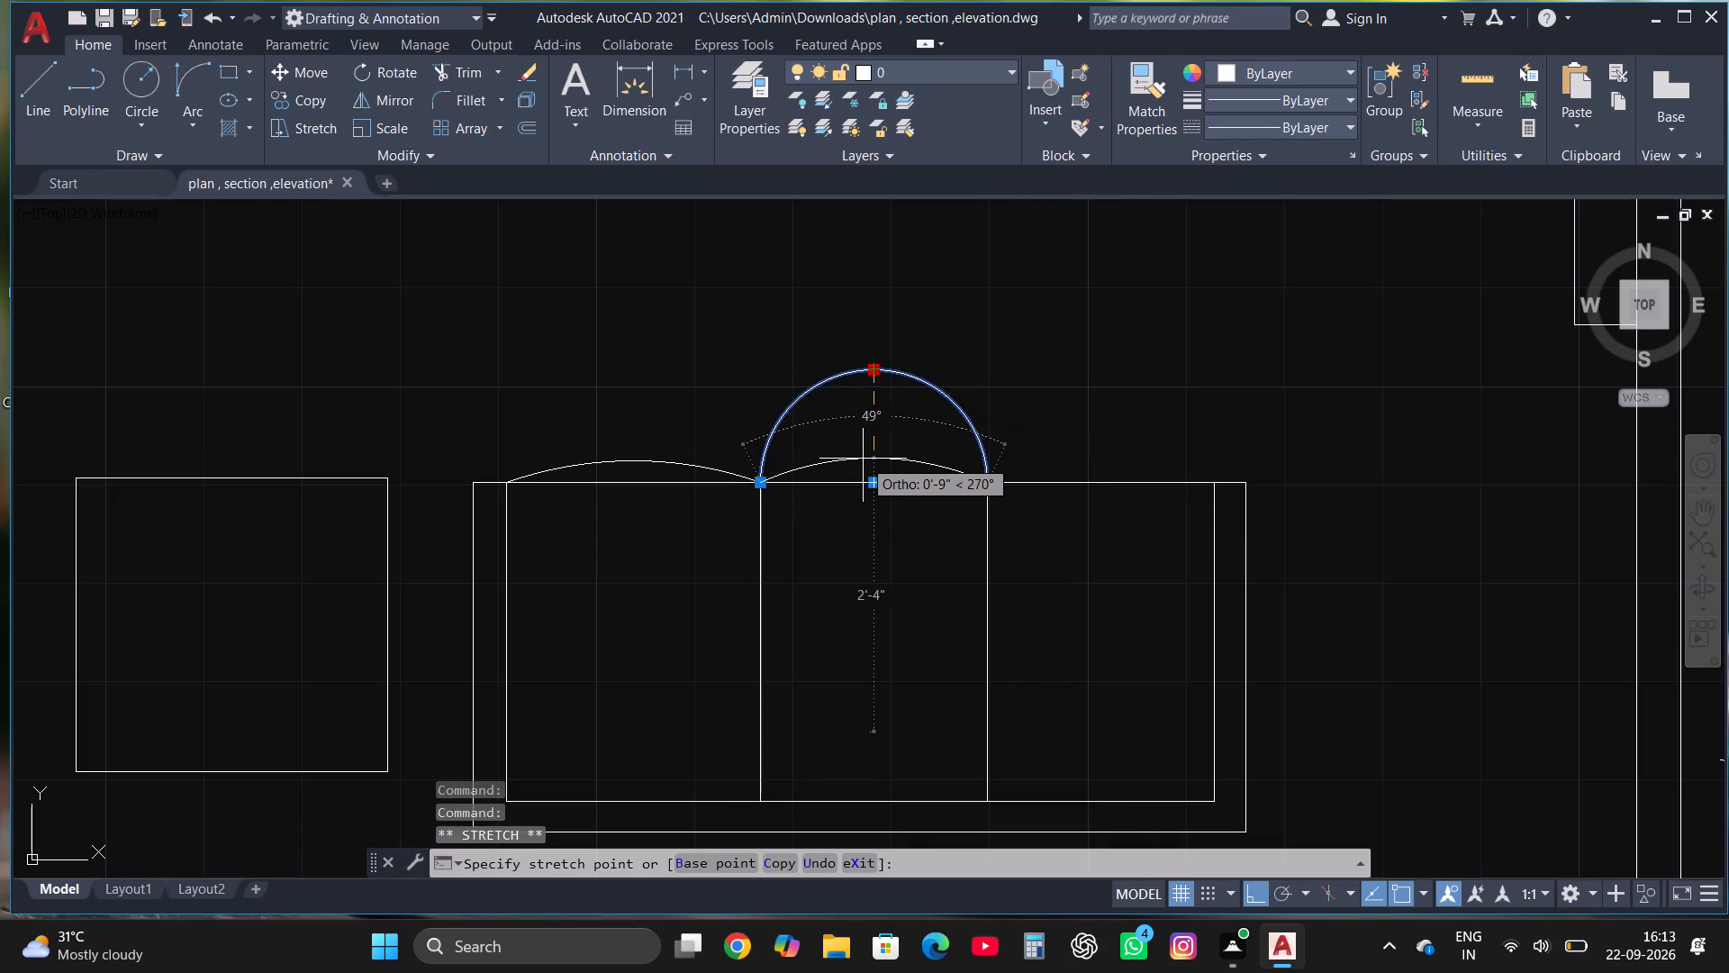
pyautogui.click(865, 457)
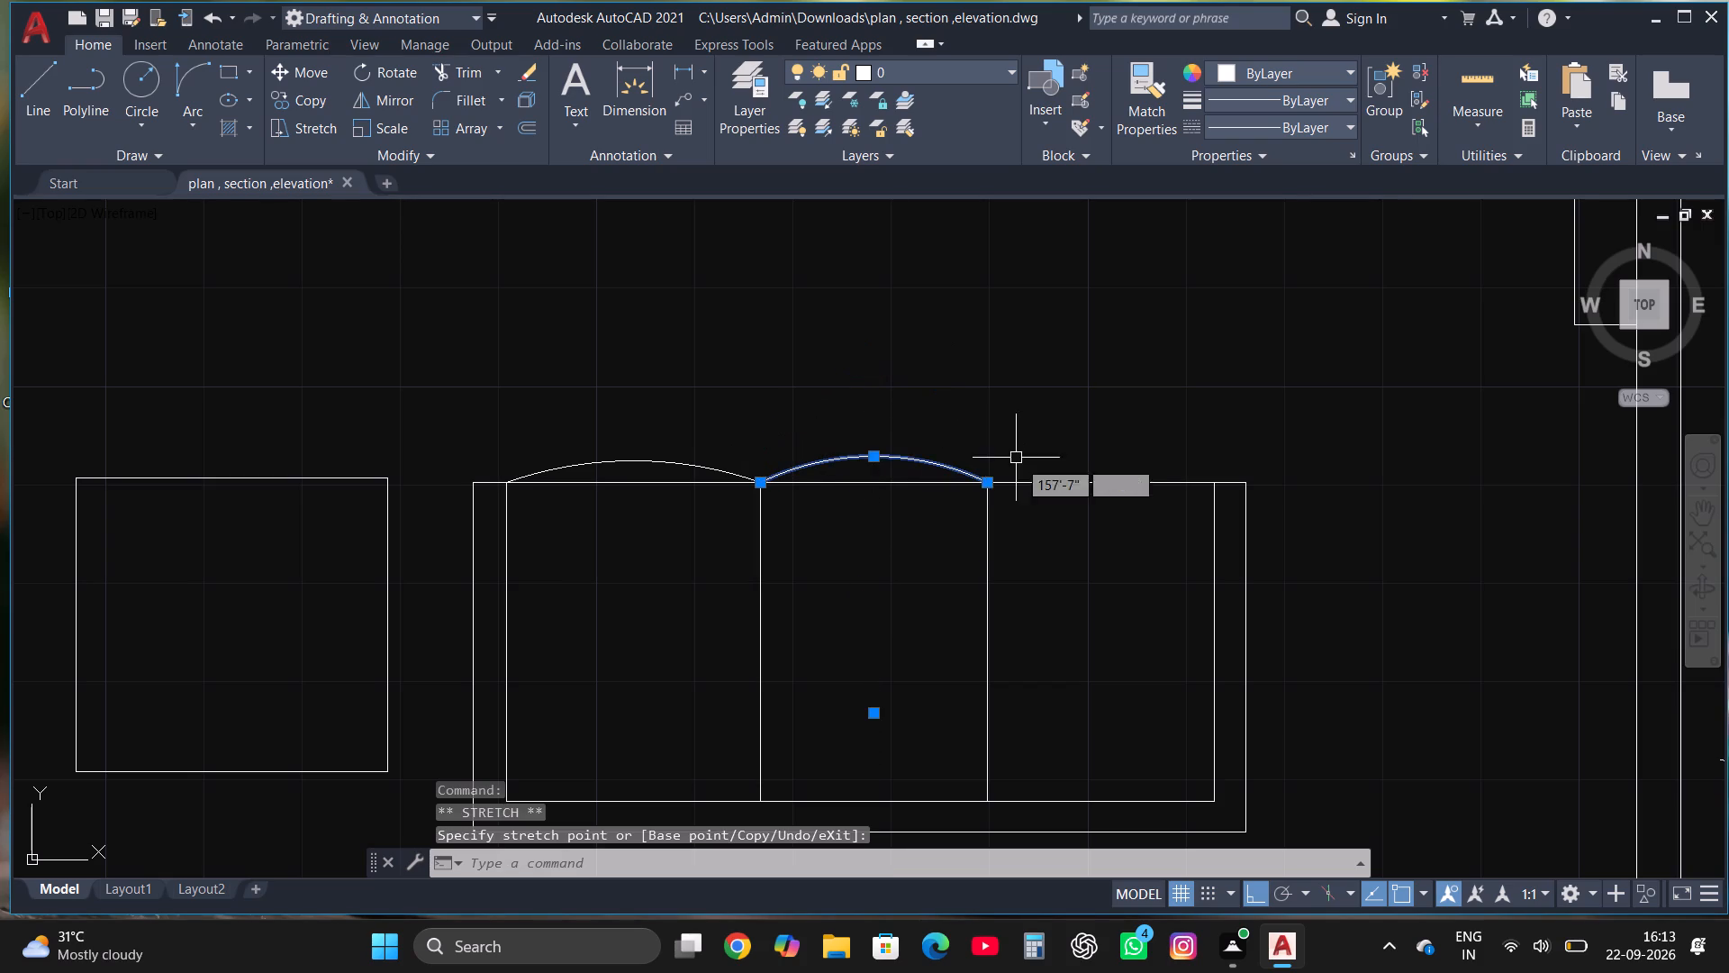
pyautogui.press('Escape')
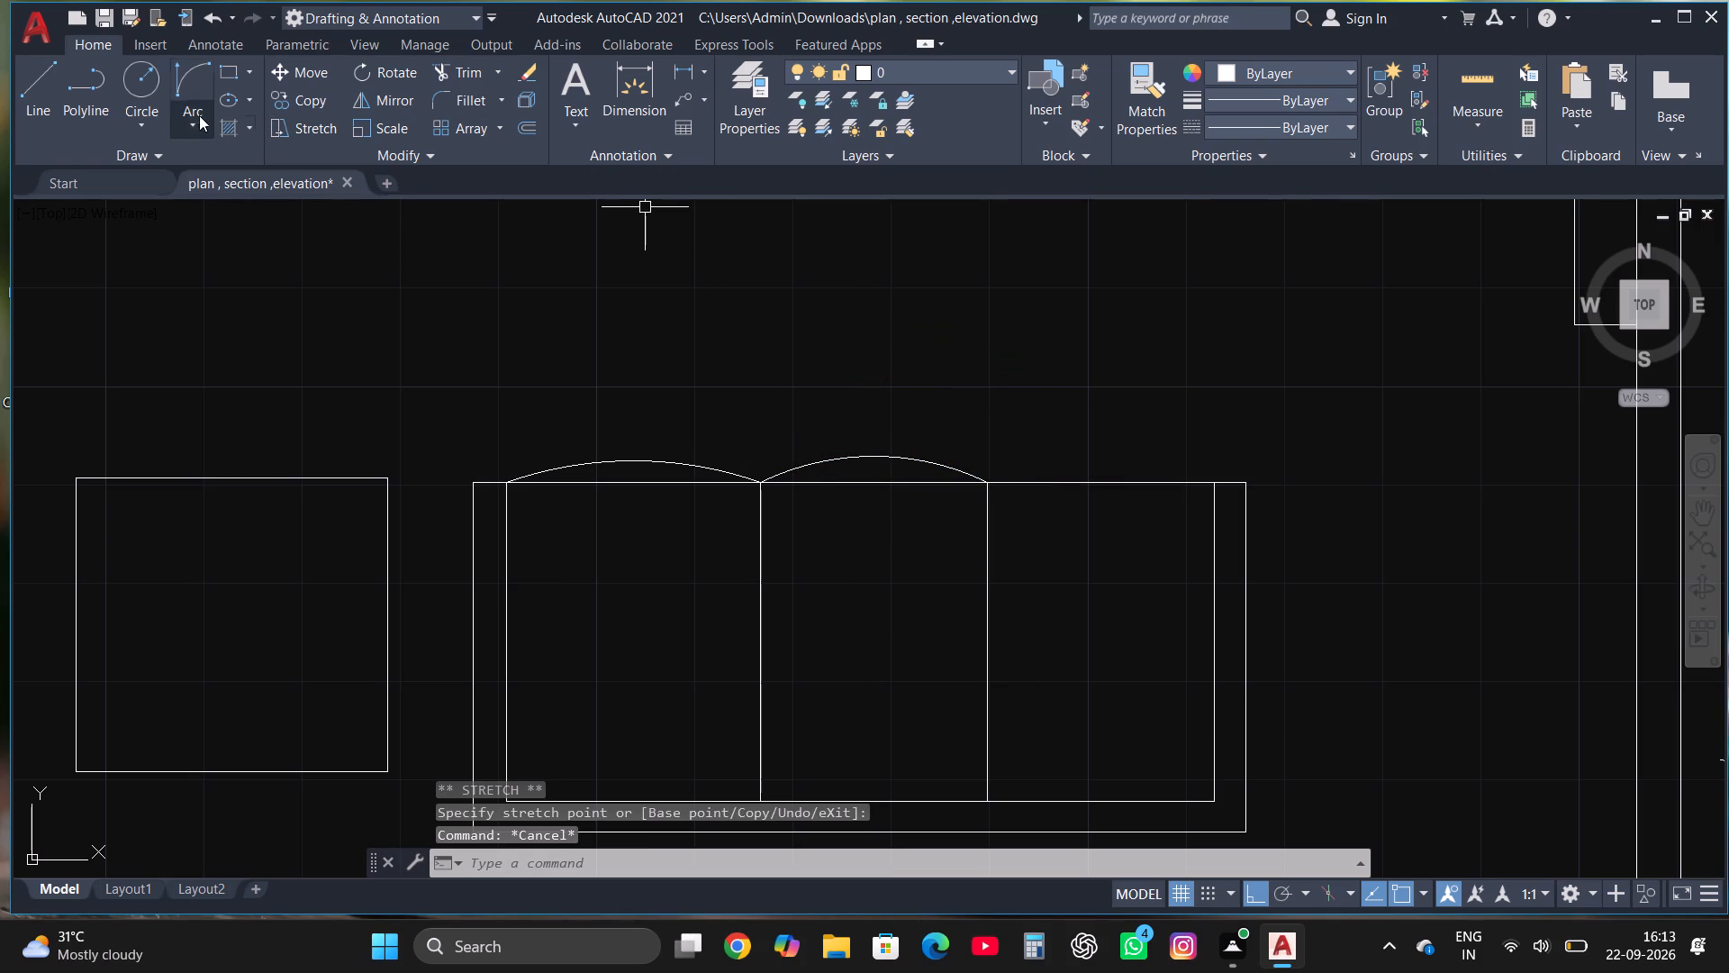
# Draw a Start, End, Direction arc spanning 1'-11" across the right seat's top edge and flatten it to match the neighbouring curves.
pyautogui.click(195, 107)
pyautogui.click(190, 132)
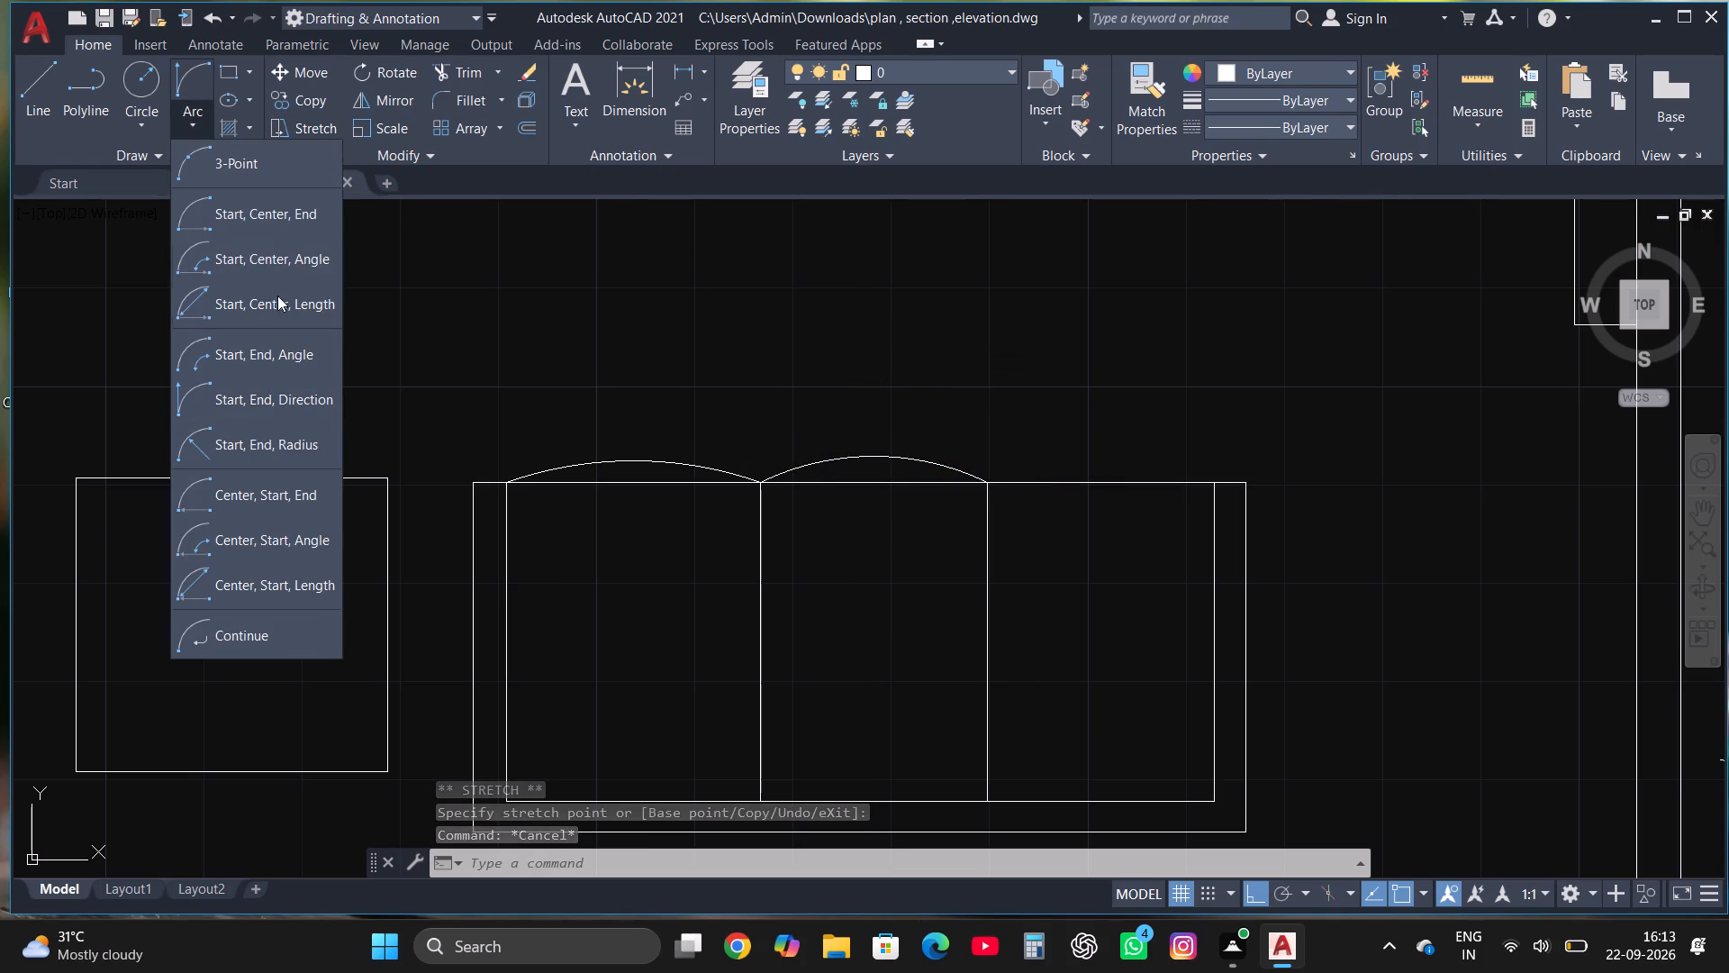
pyautogui.click(284, 390)
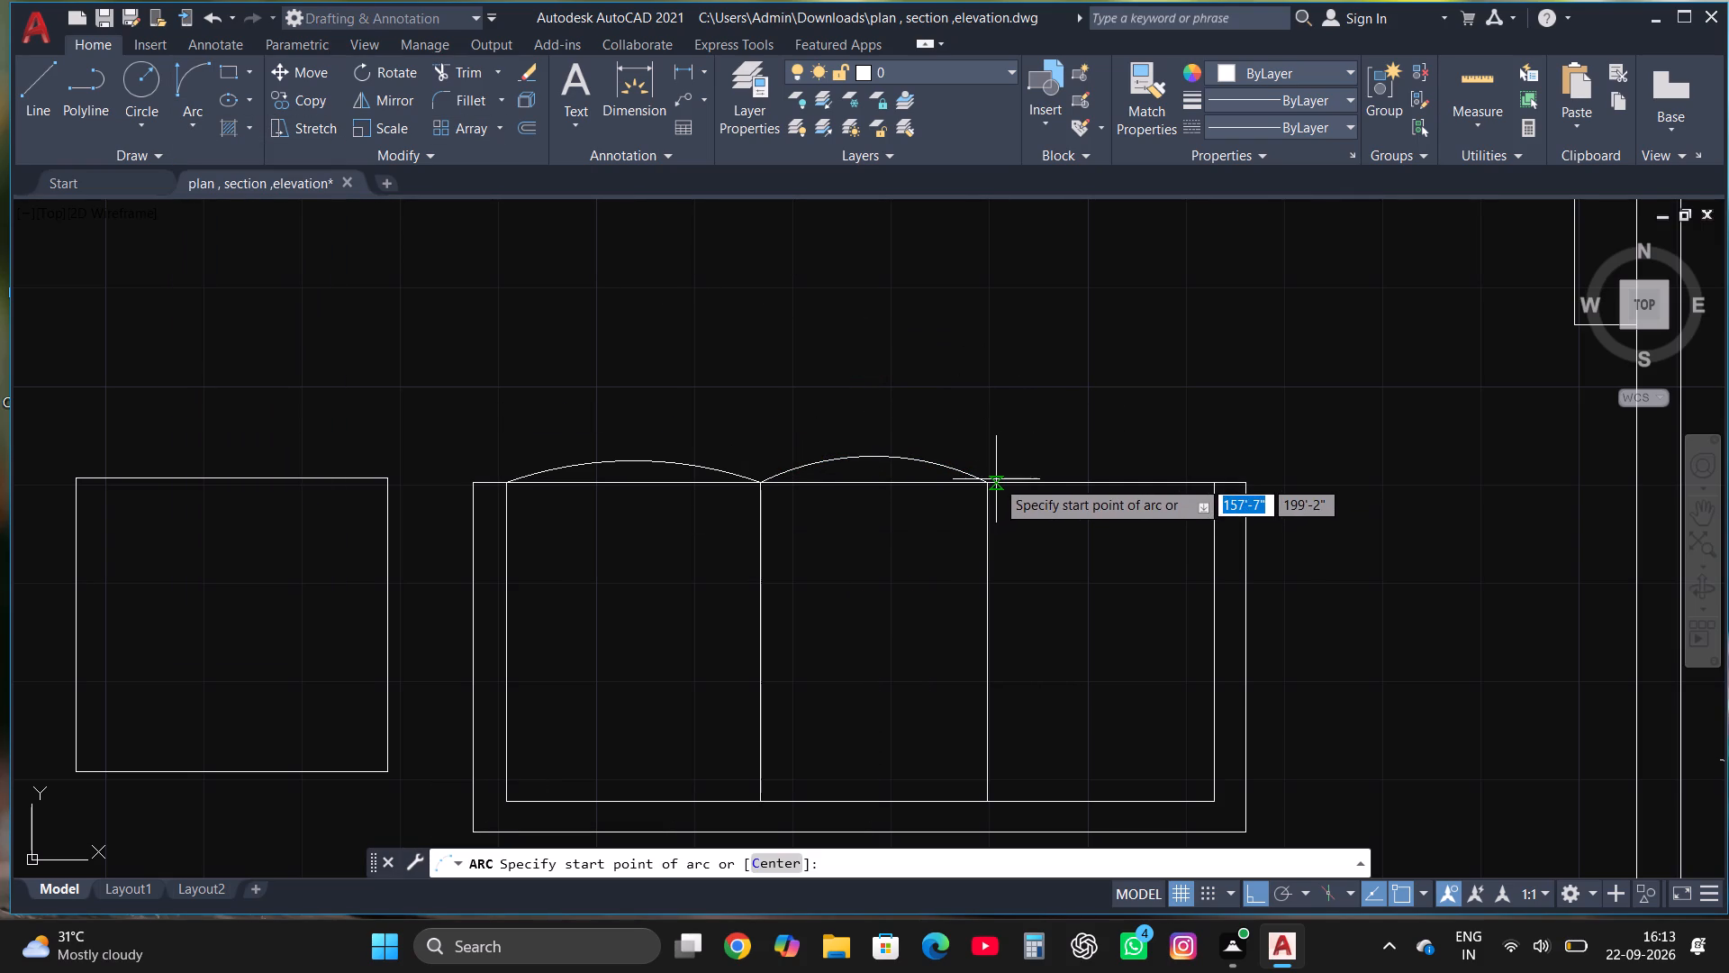
pyautogui.click(990, 479)
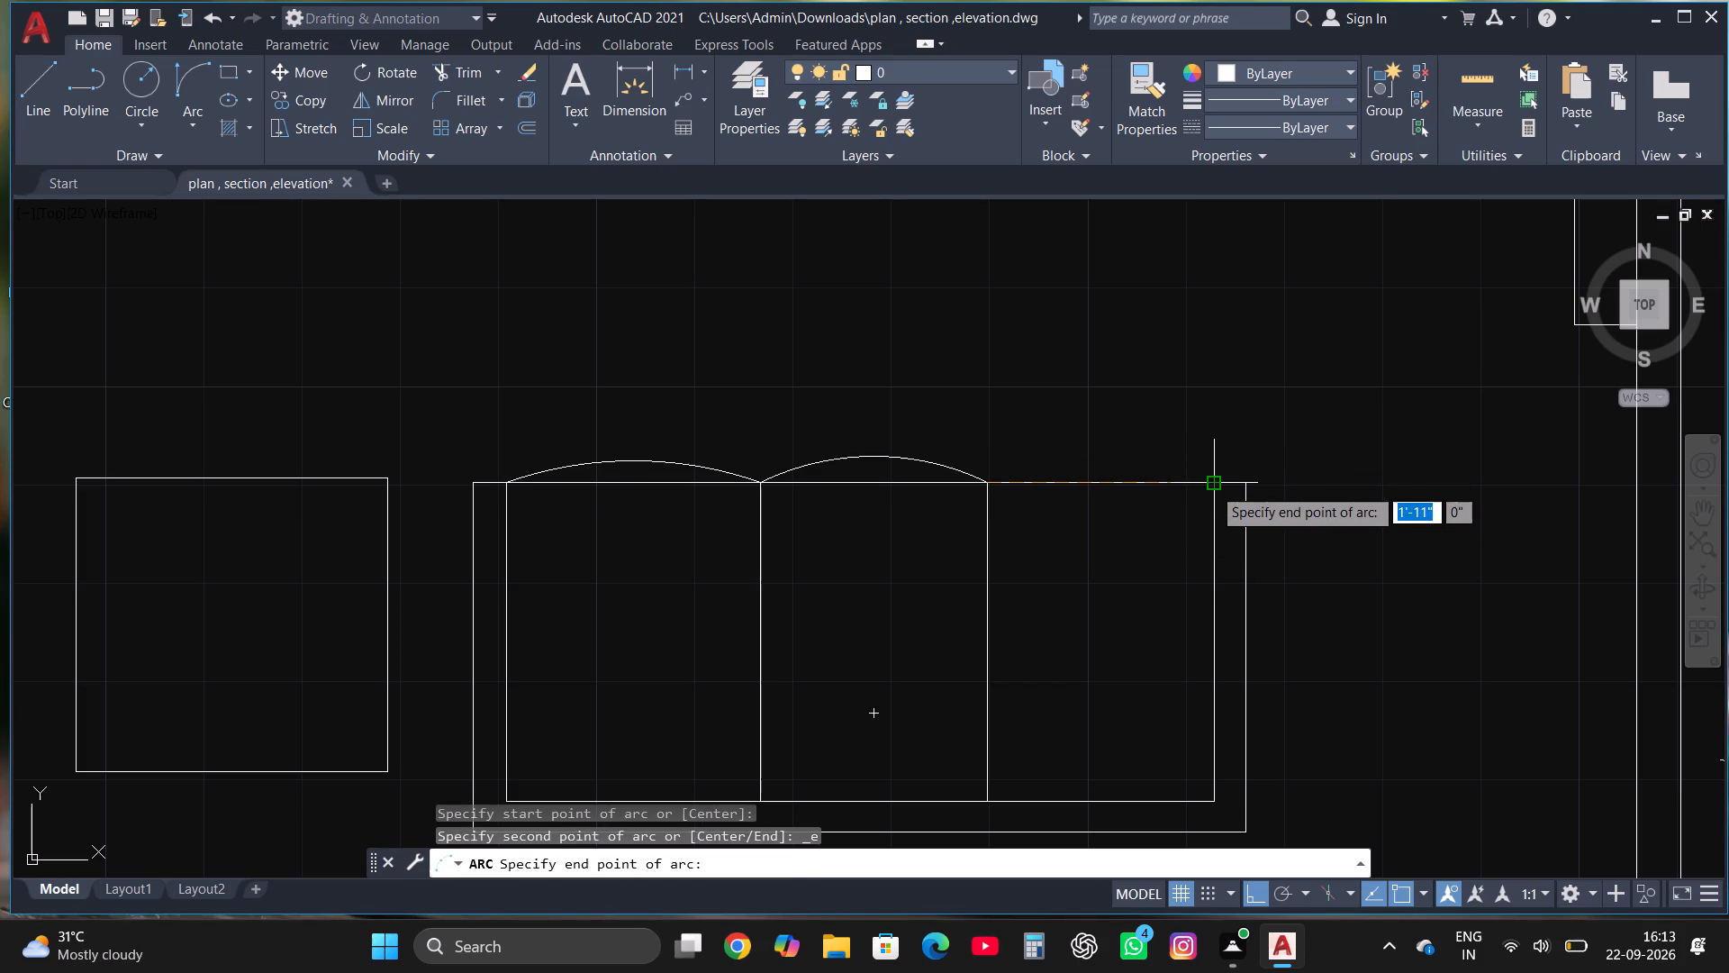
pyautogui.click(1211, 486)
pyautogui.click(991, 311)
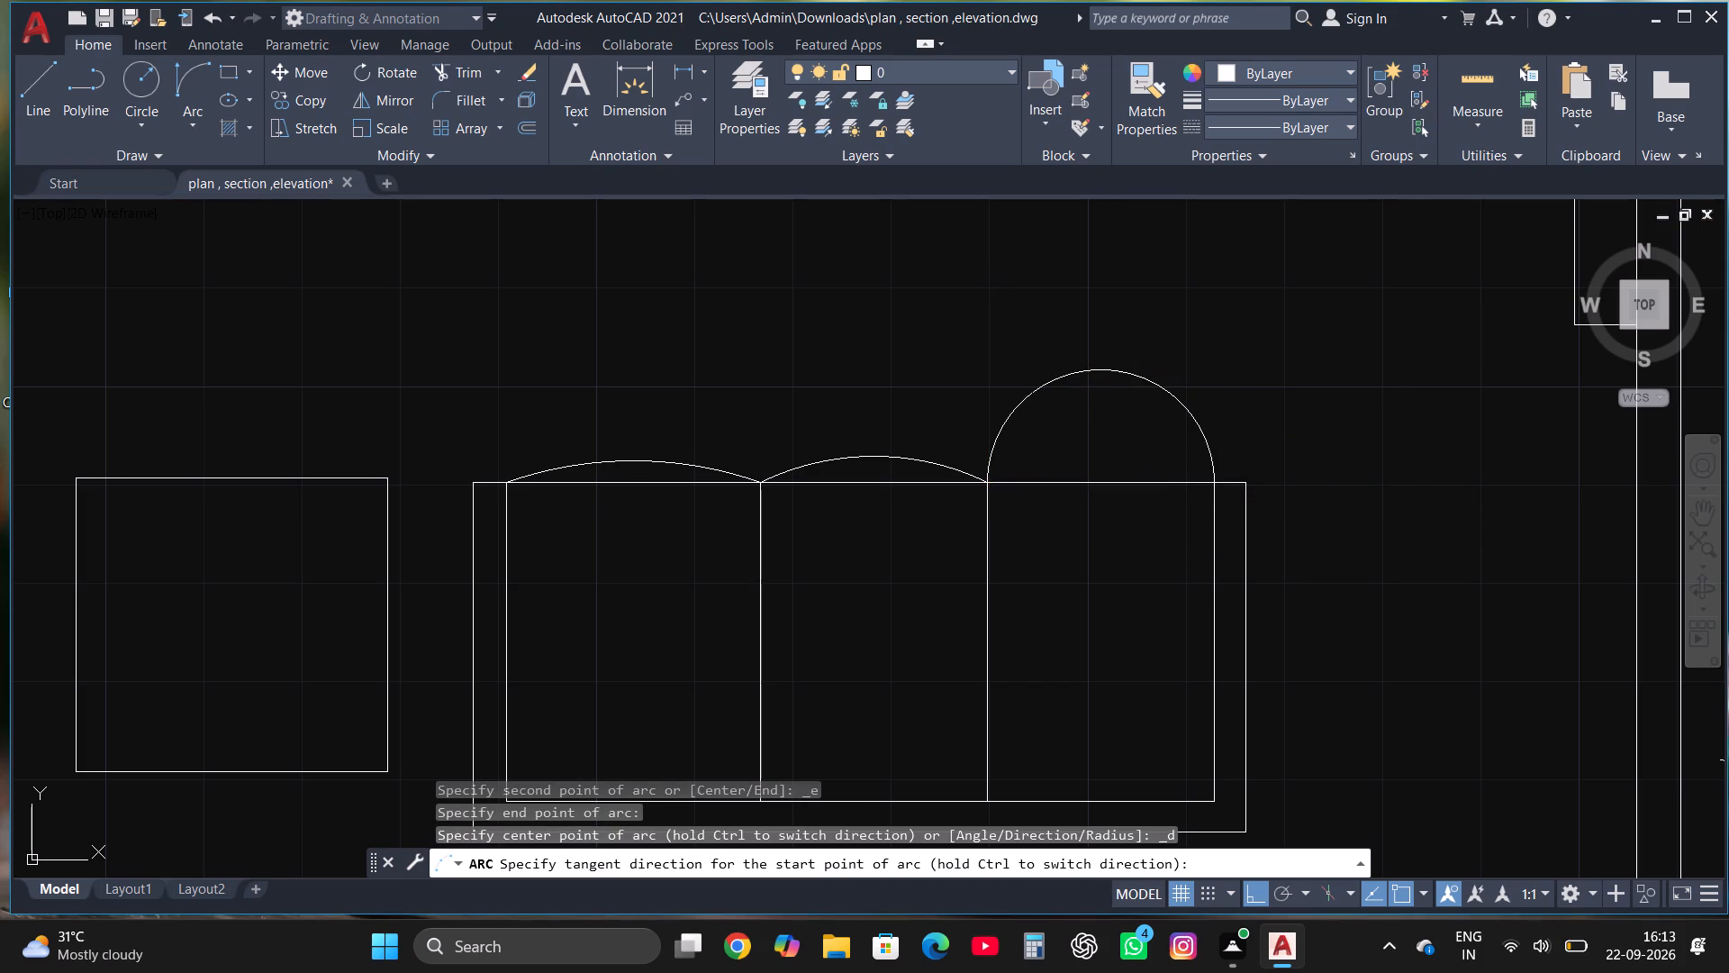
pyautogui.click(1104, 374)
pyautogui.click(1104, 369)
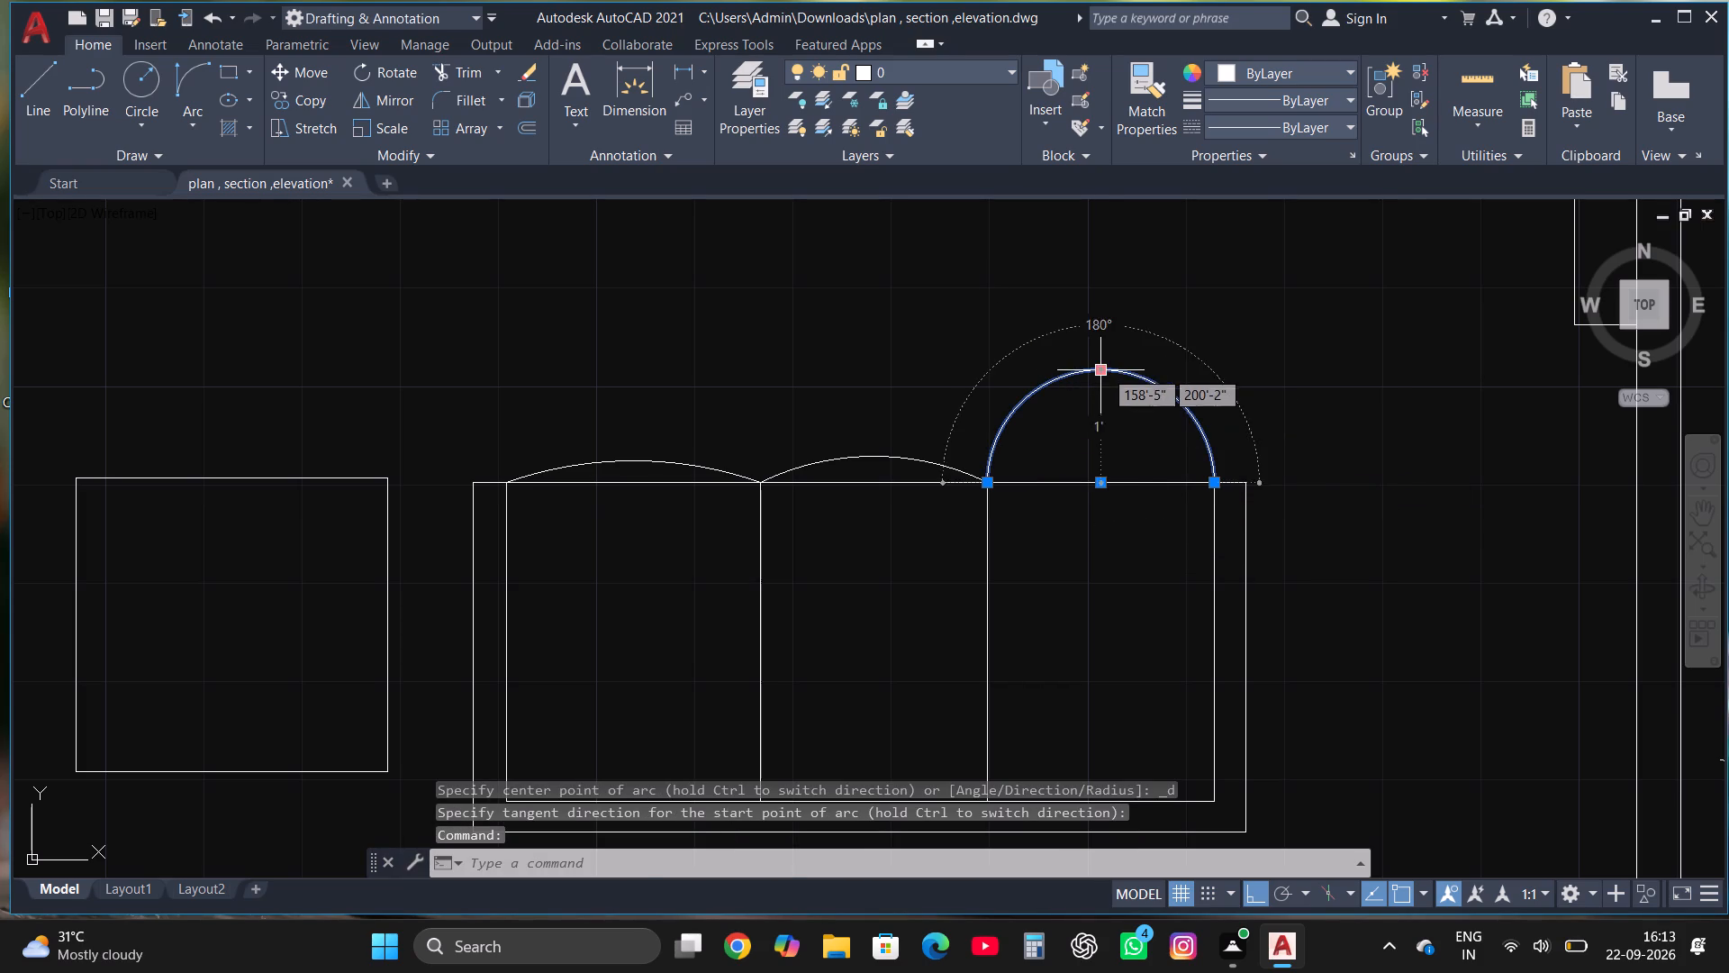
pyautogui.click(1115, 450)
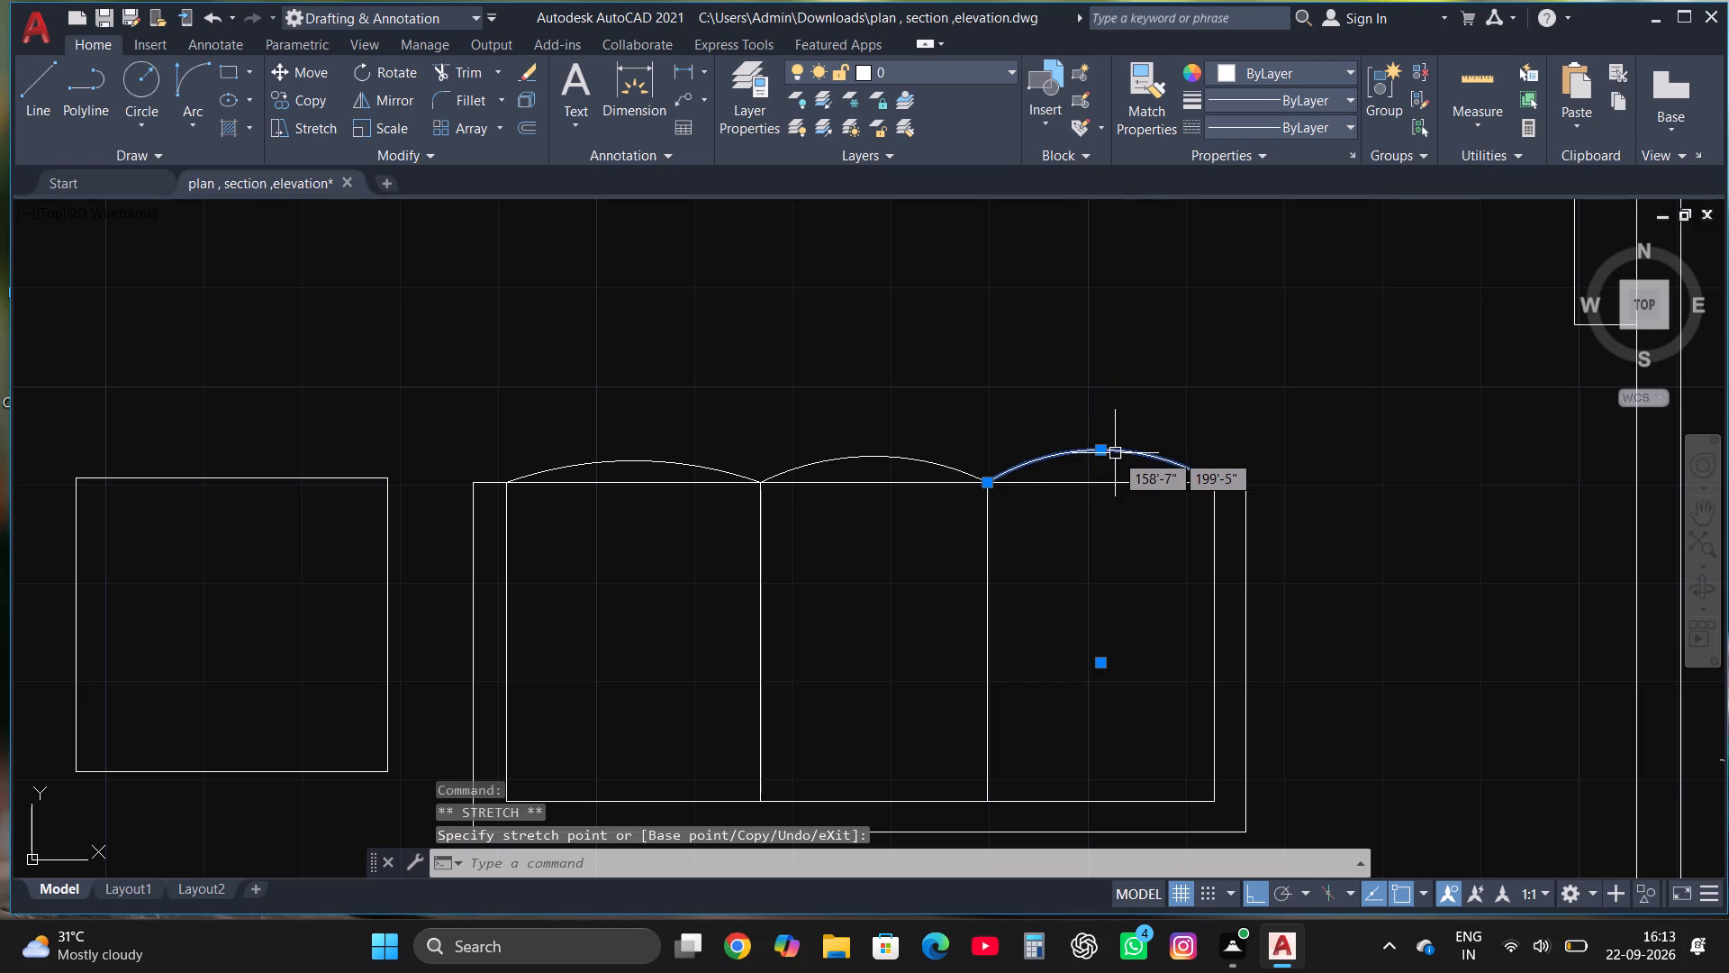
pyautogui.click(1106, 449)
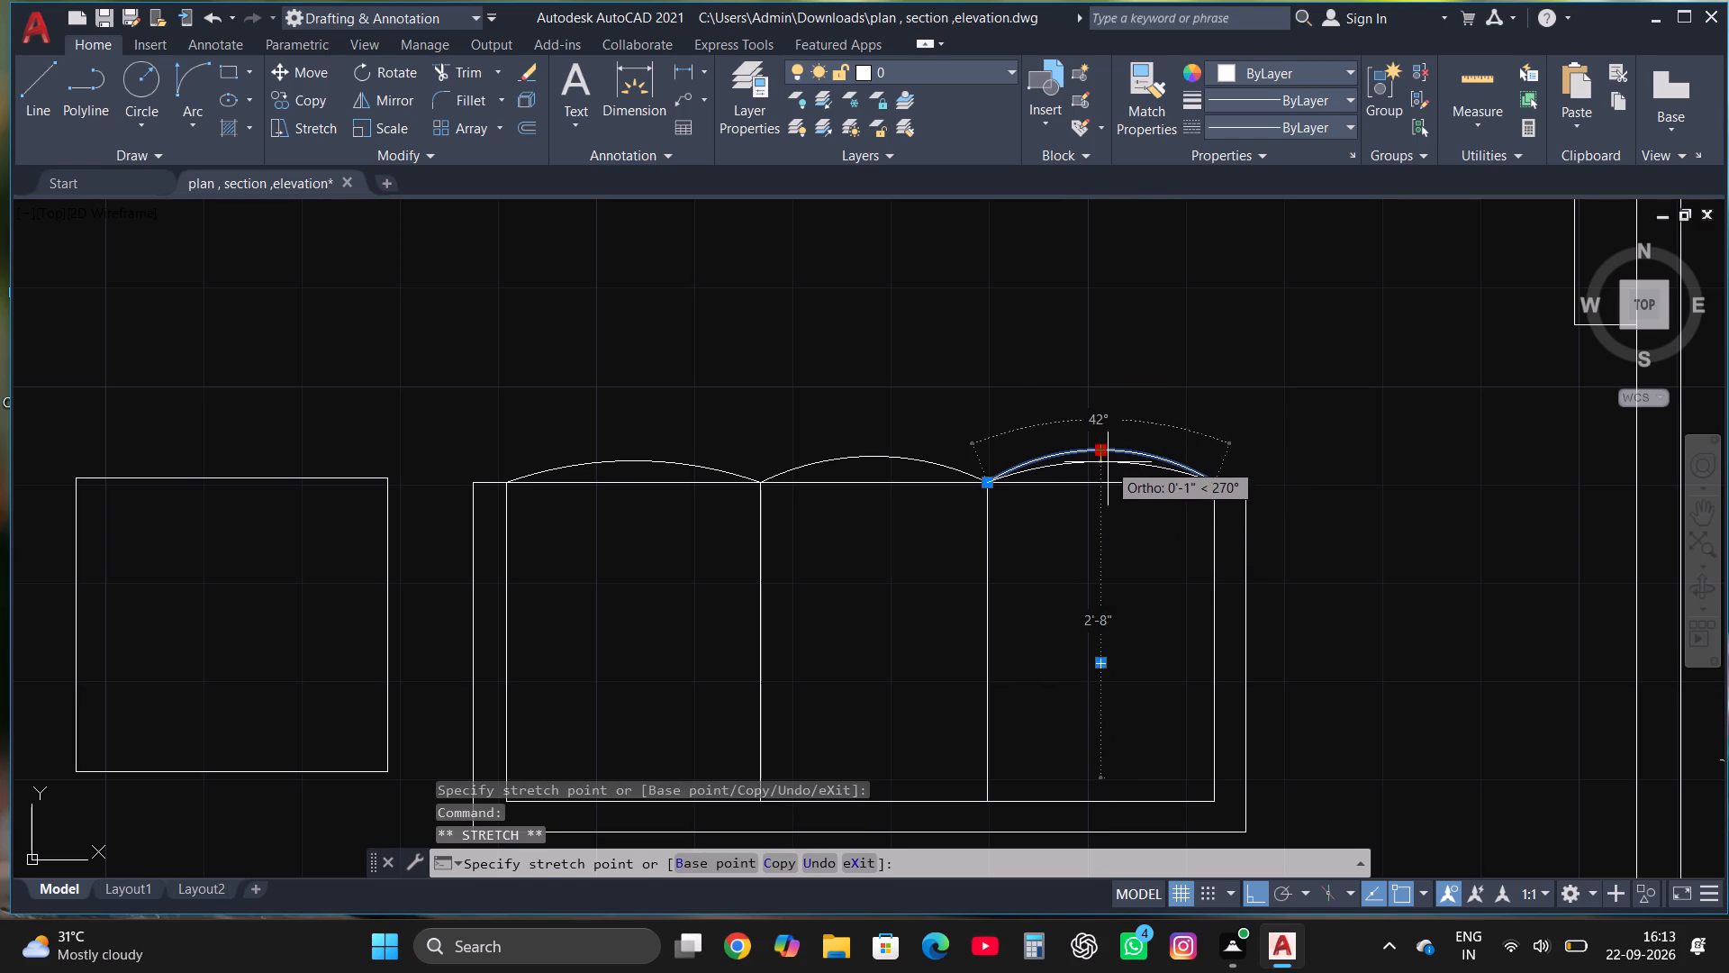
pyautogui.click(1108, 462)
pyautogui.press('Escape')
# Trim away the straight top edge beneath the arcs of all three sofa seats.
pyautogui.scroll(-2, 1186, 396)
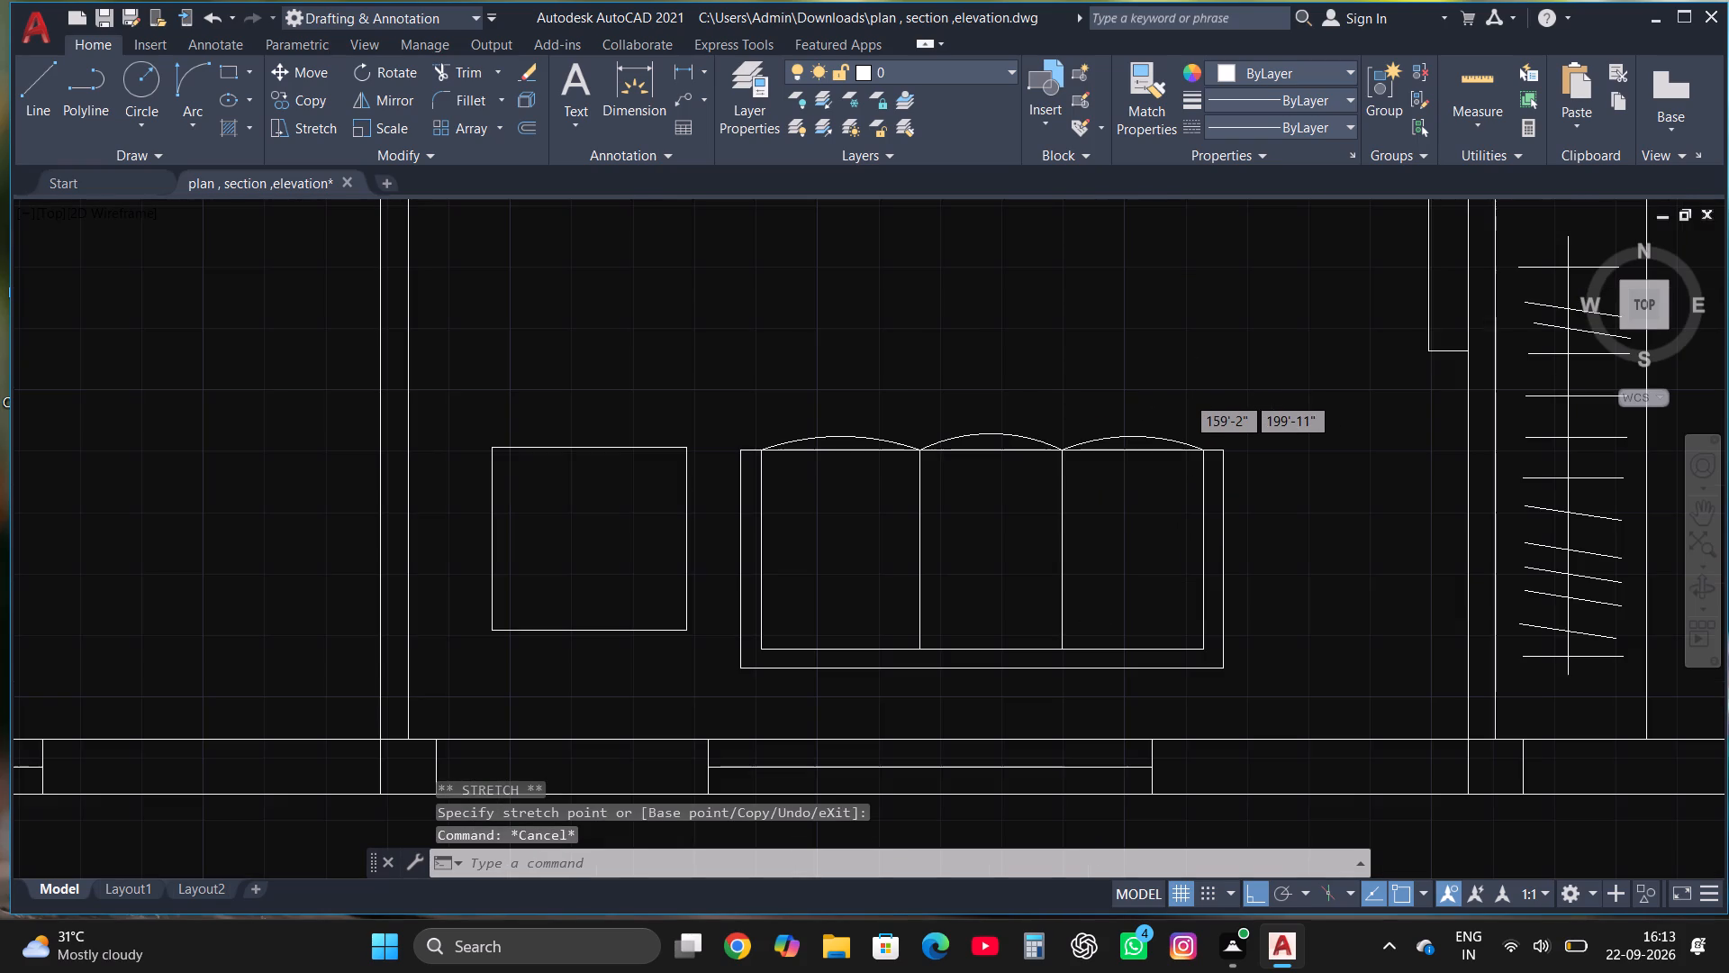
pyautogui.scroll(1, 1111, 455)
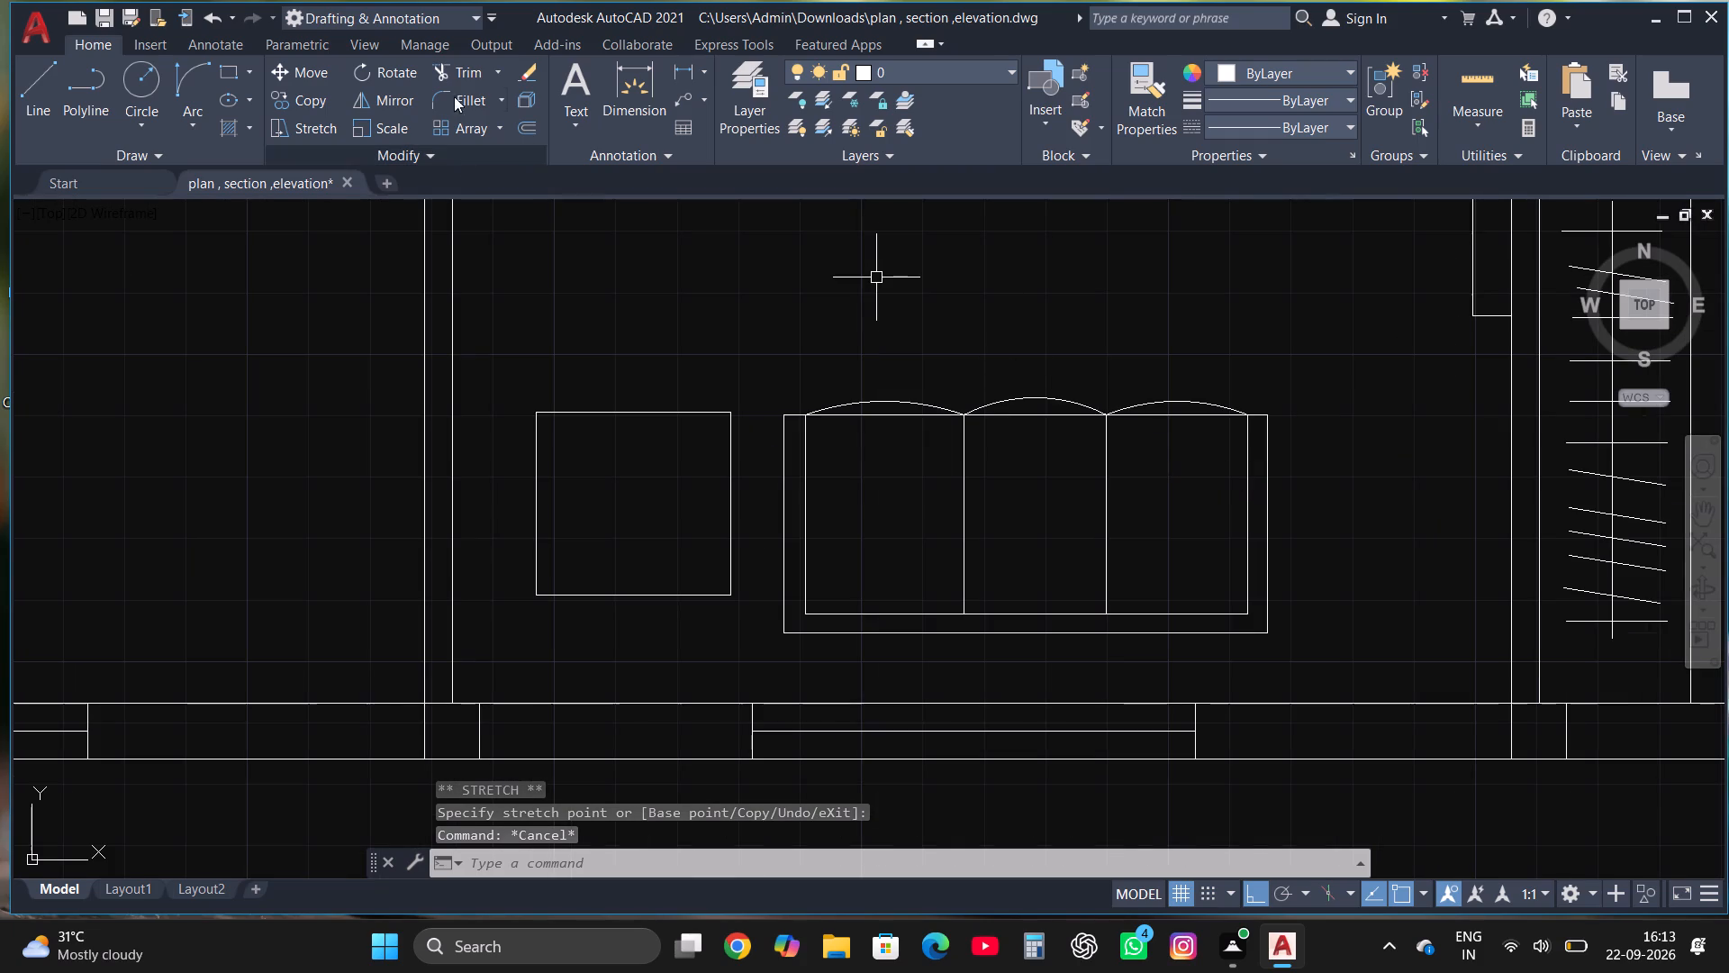
pyautogui.click(463, 79)
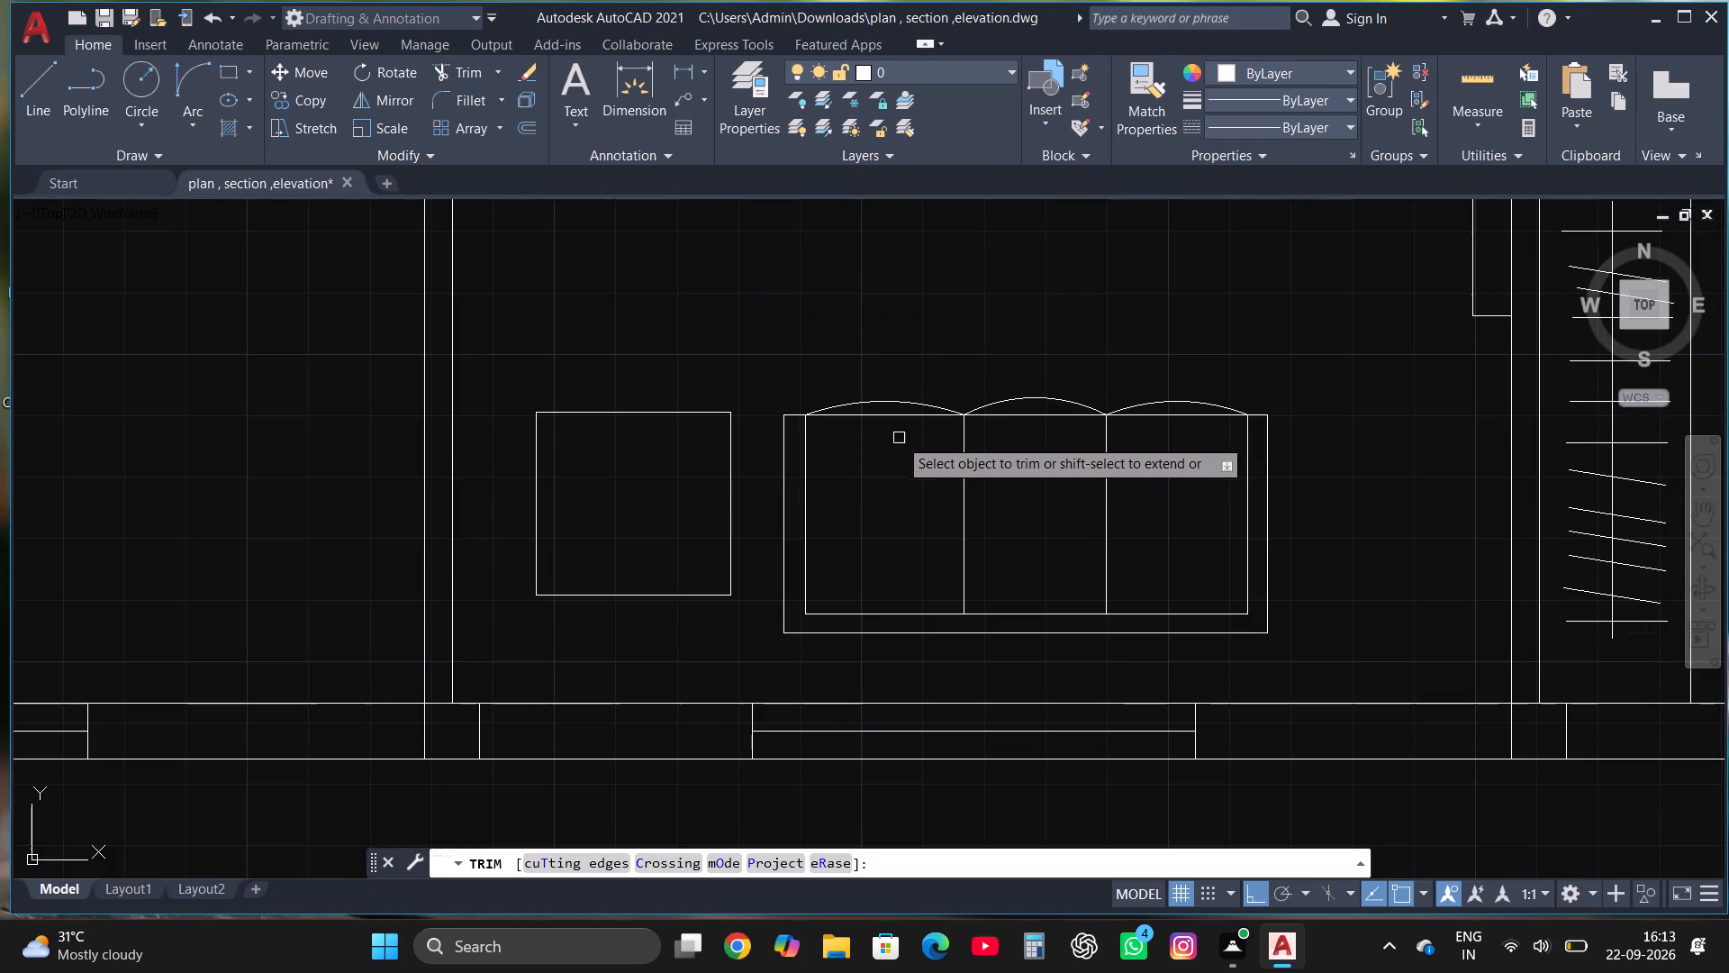
pyautogui.click(883, 416)
pyautogui.click(1036, 413)
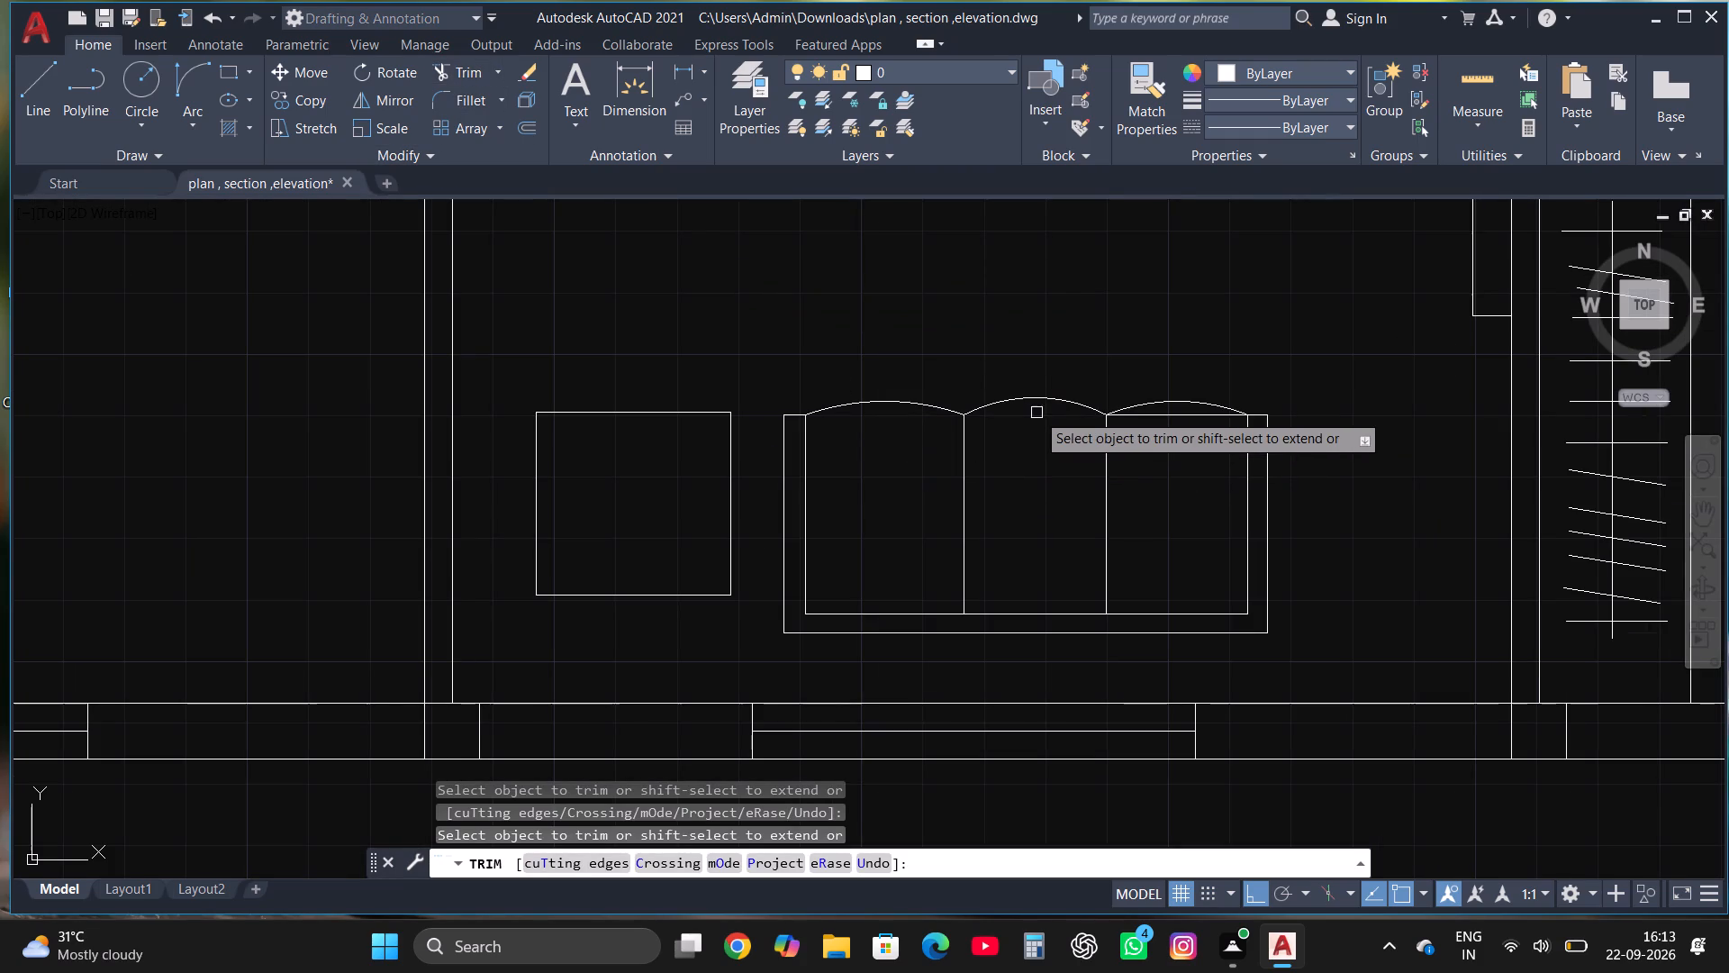
pyautogui.click(1158, 416)
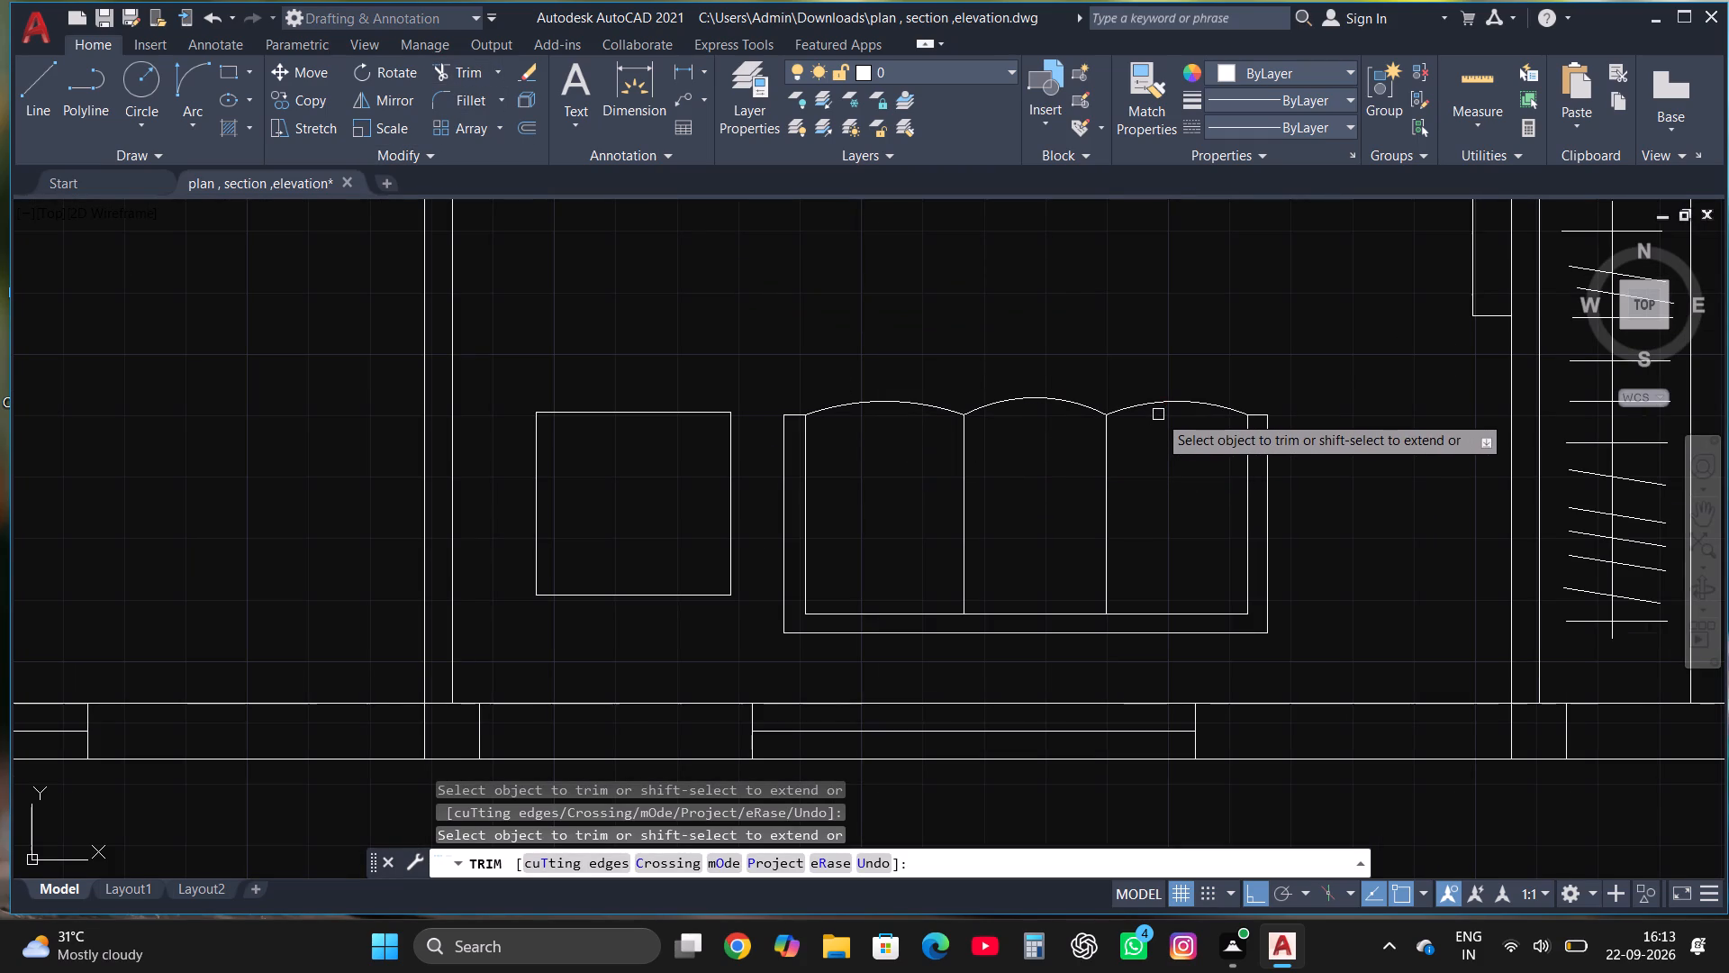
pyautogui.press('Escape')
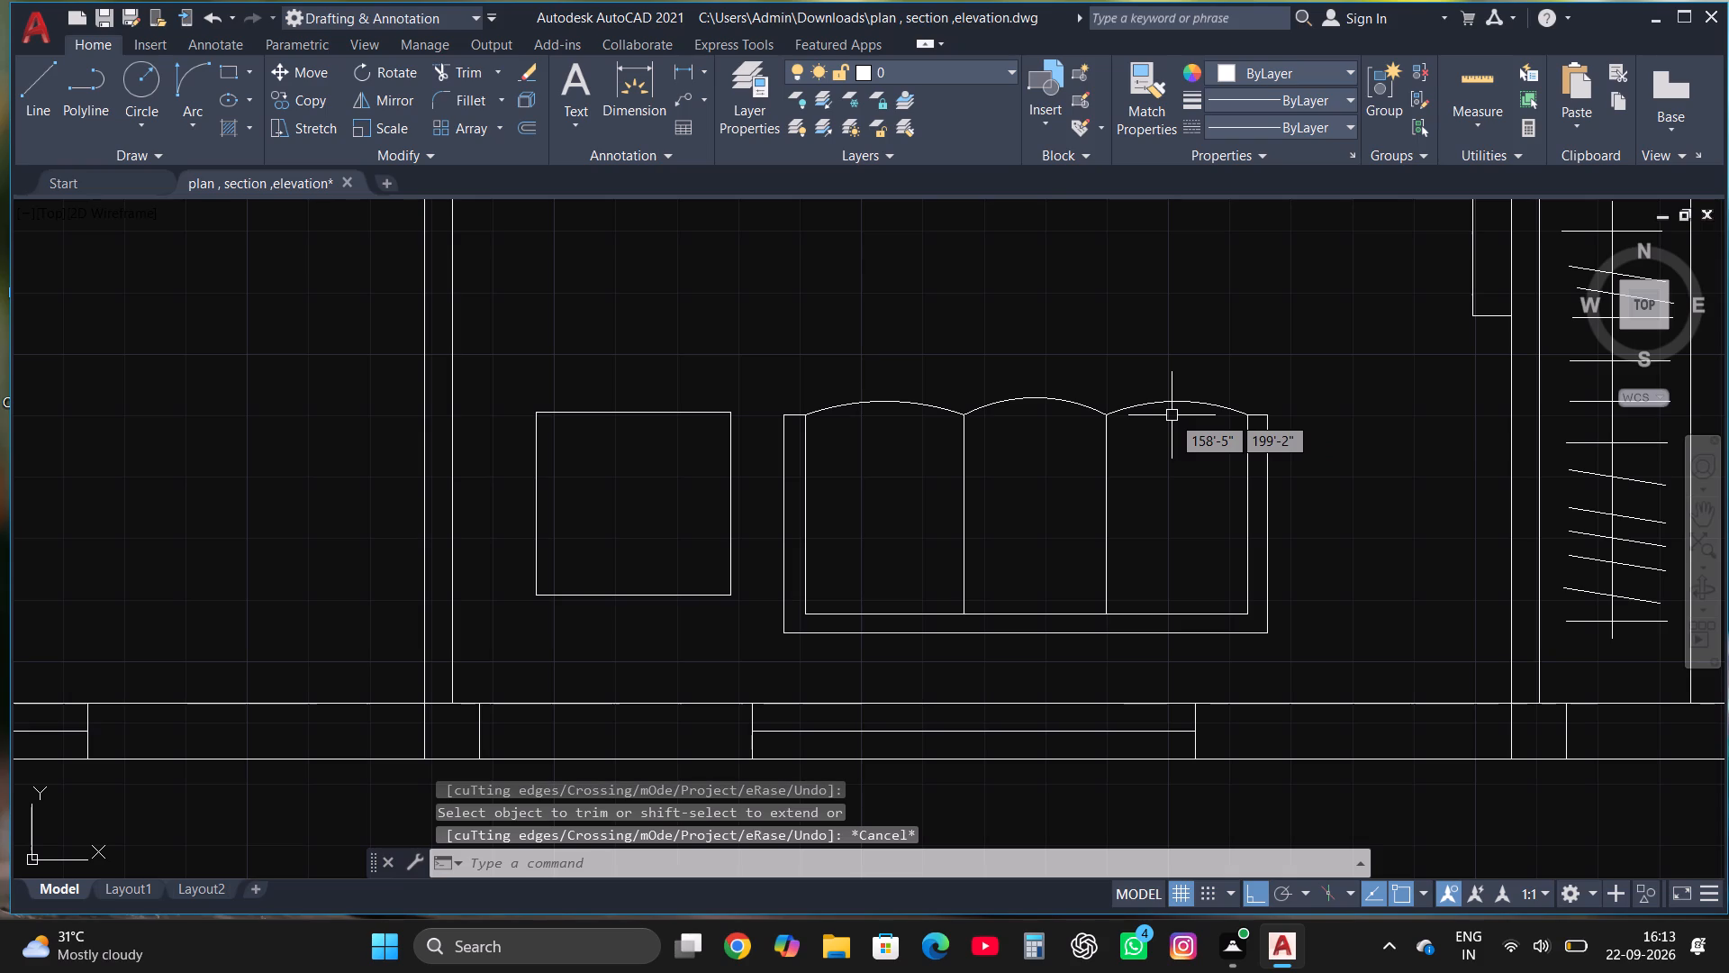
# Draw a horizontal line across all three seats near the sofa's lower edge and trim its overhang at the inner right side.
pyautogui.click(39, 78)
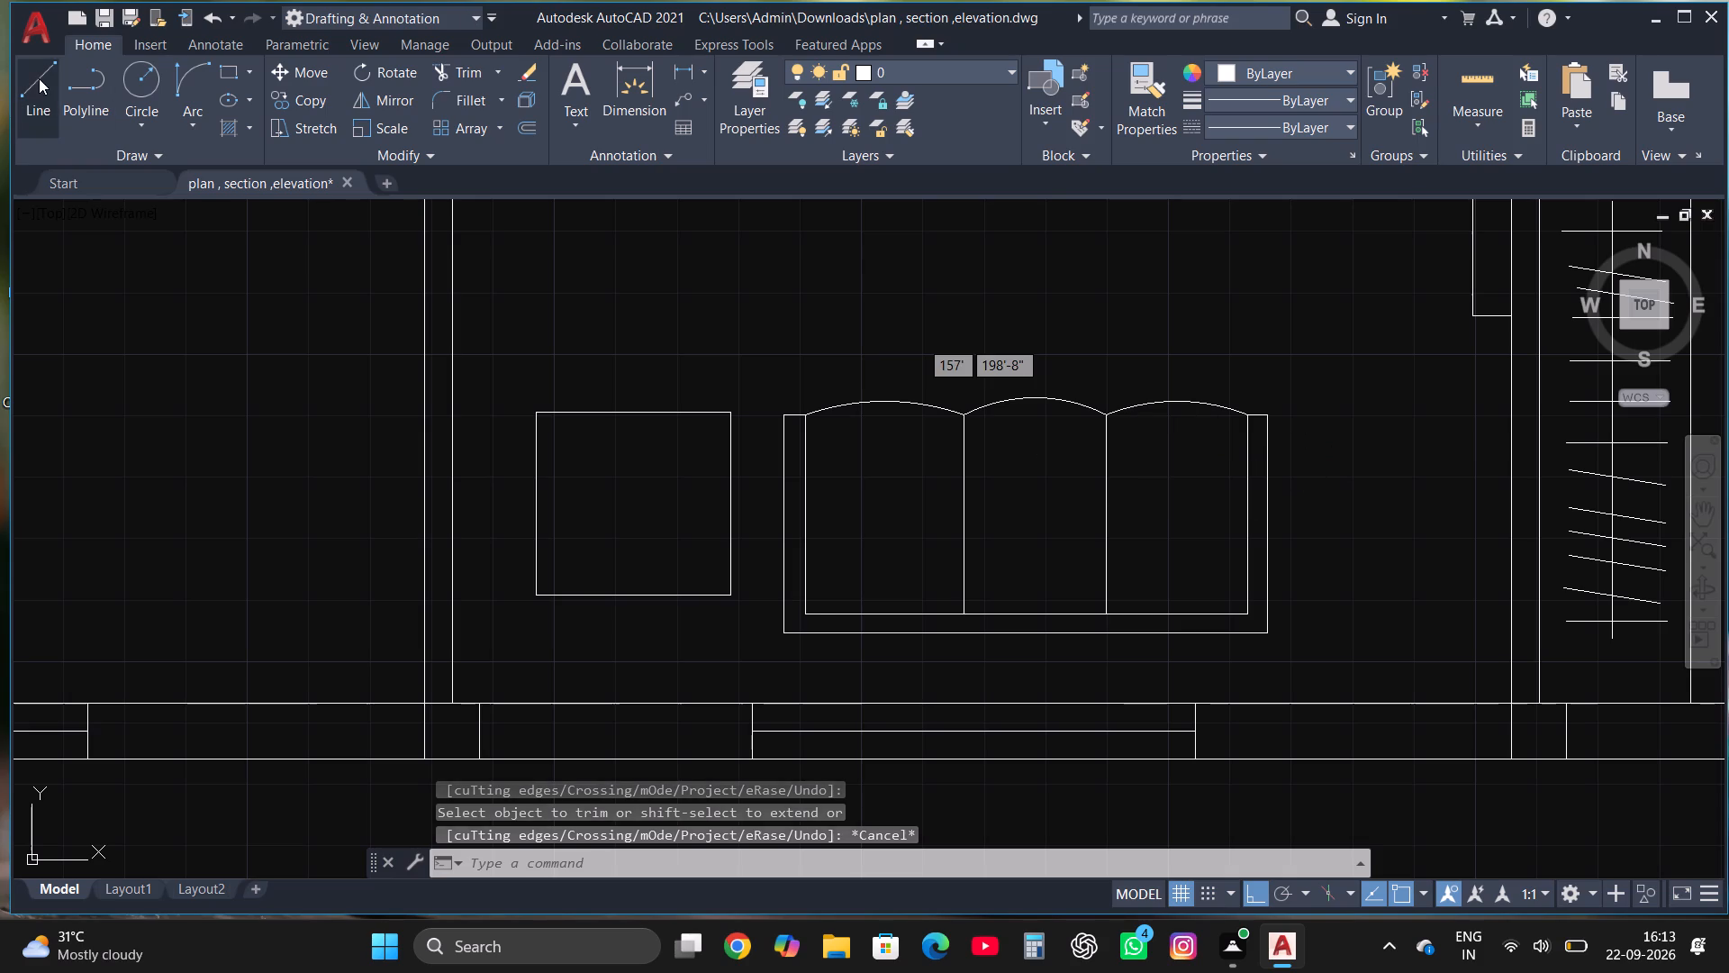
pyautogui.click(801, 574)
pyautogui.scroll(2, 1322, 560)
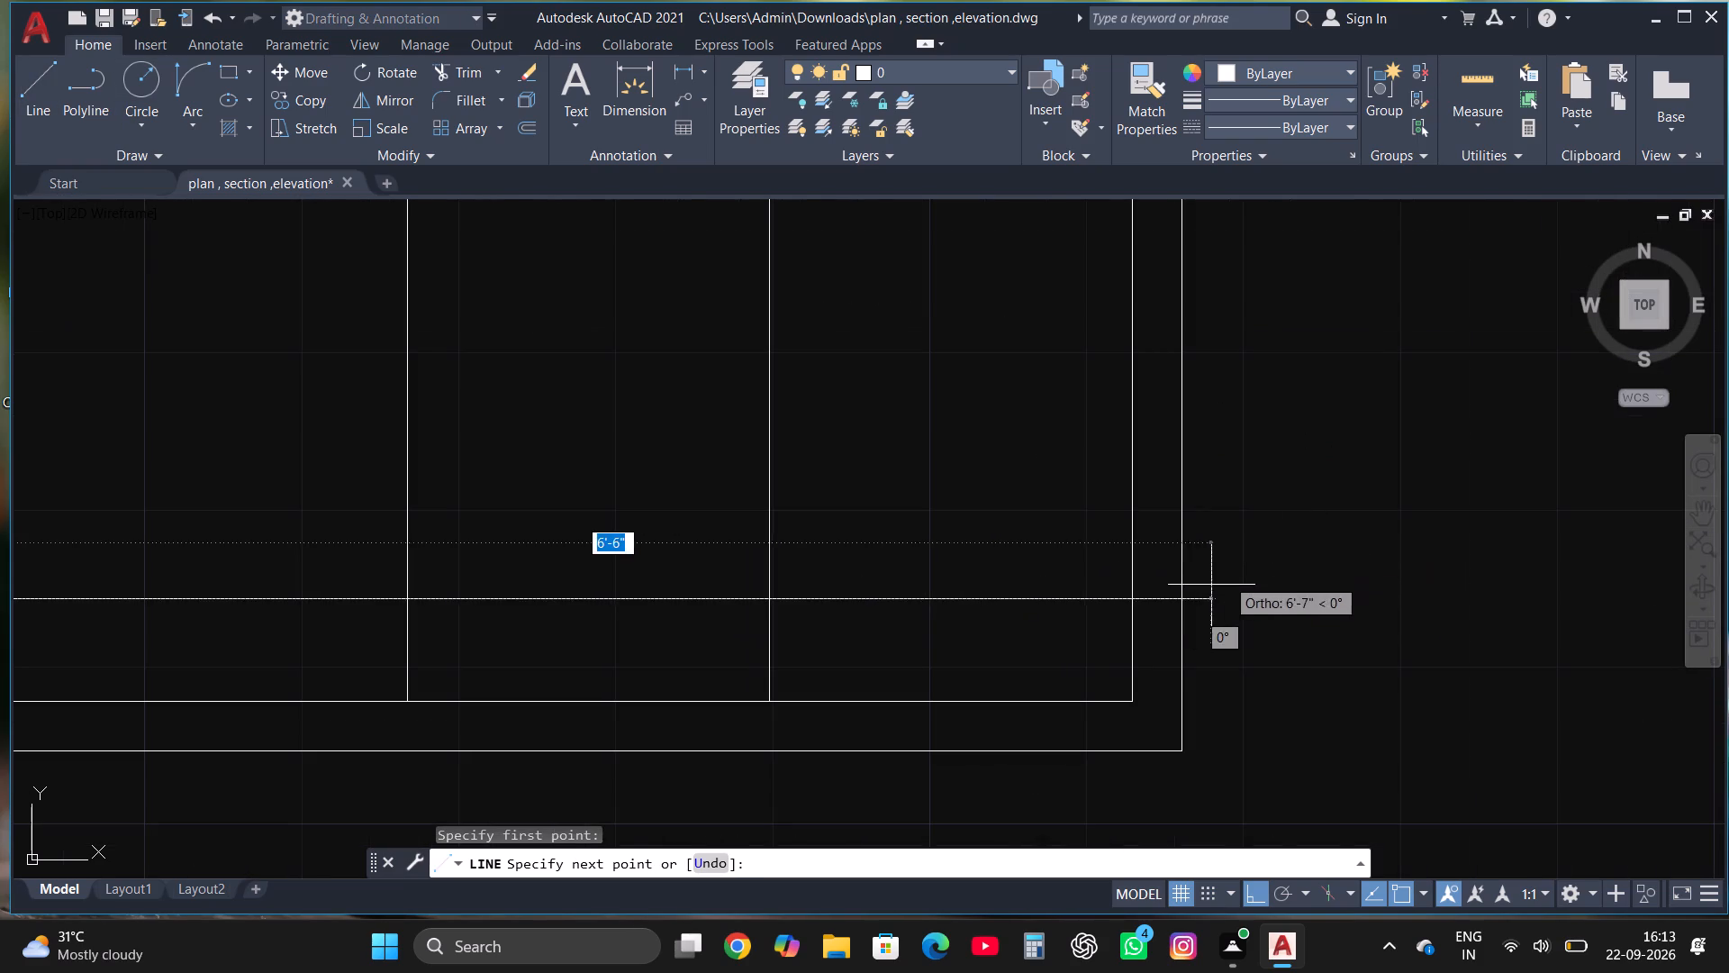
pyautogui.click(1157, 614)
pyautogui.press('Escape')
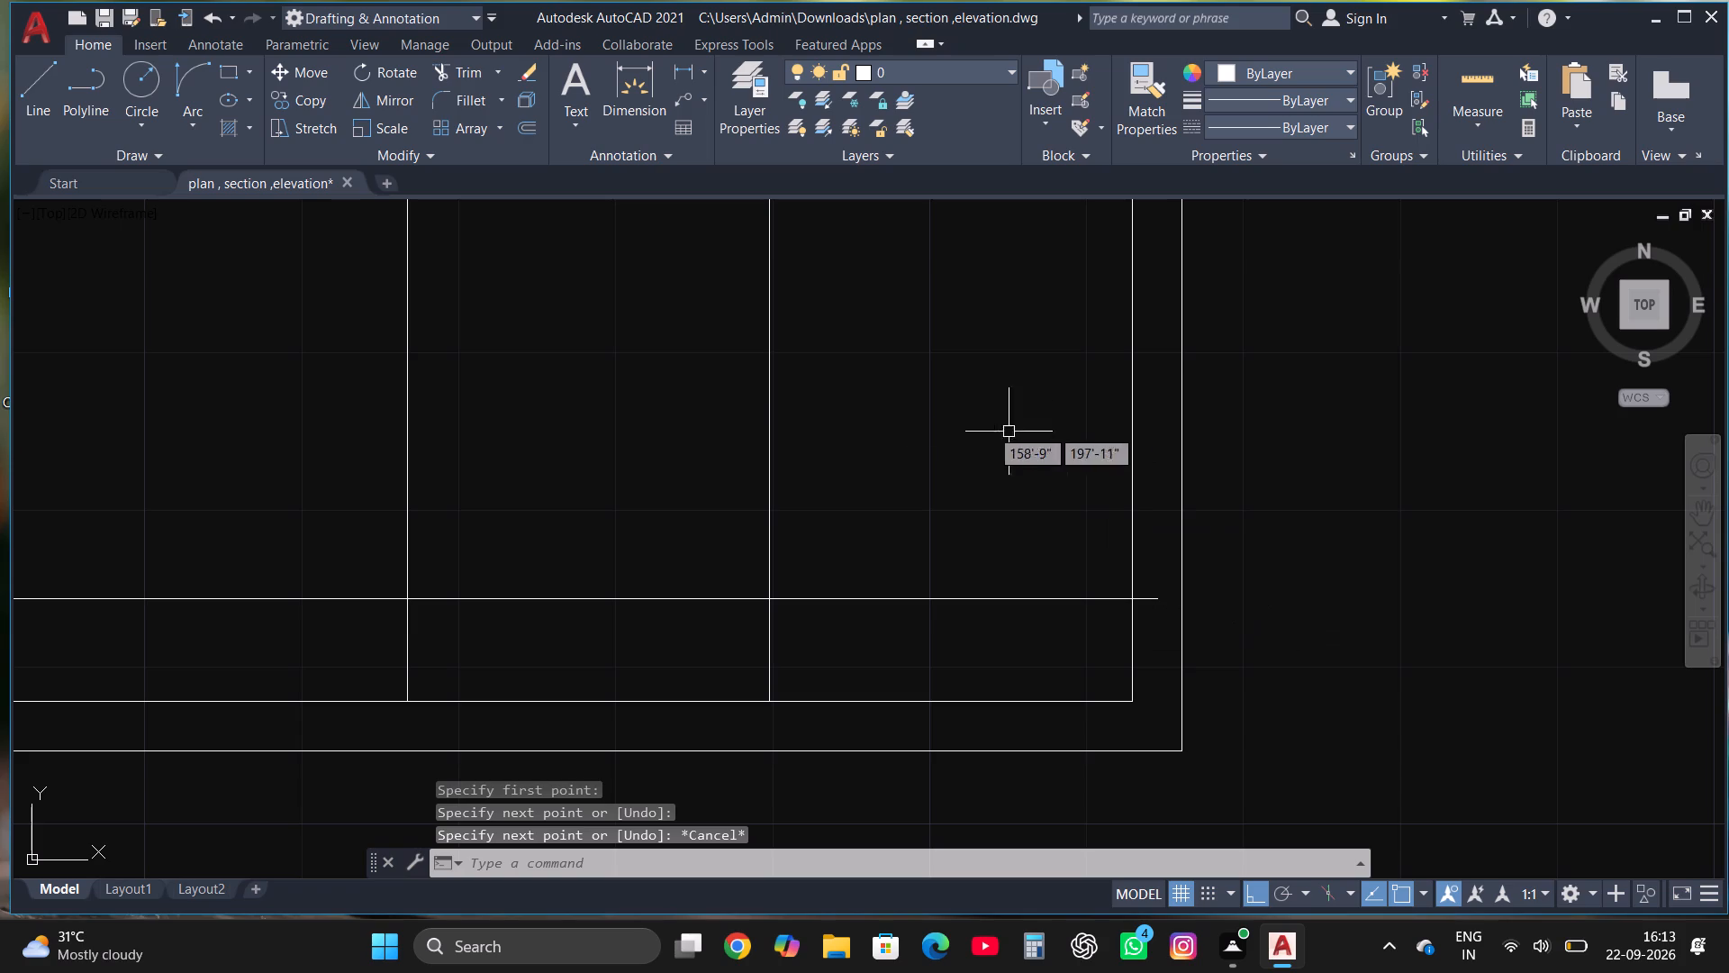
pyautogui.click(466, 79)
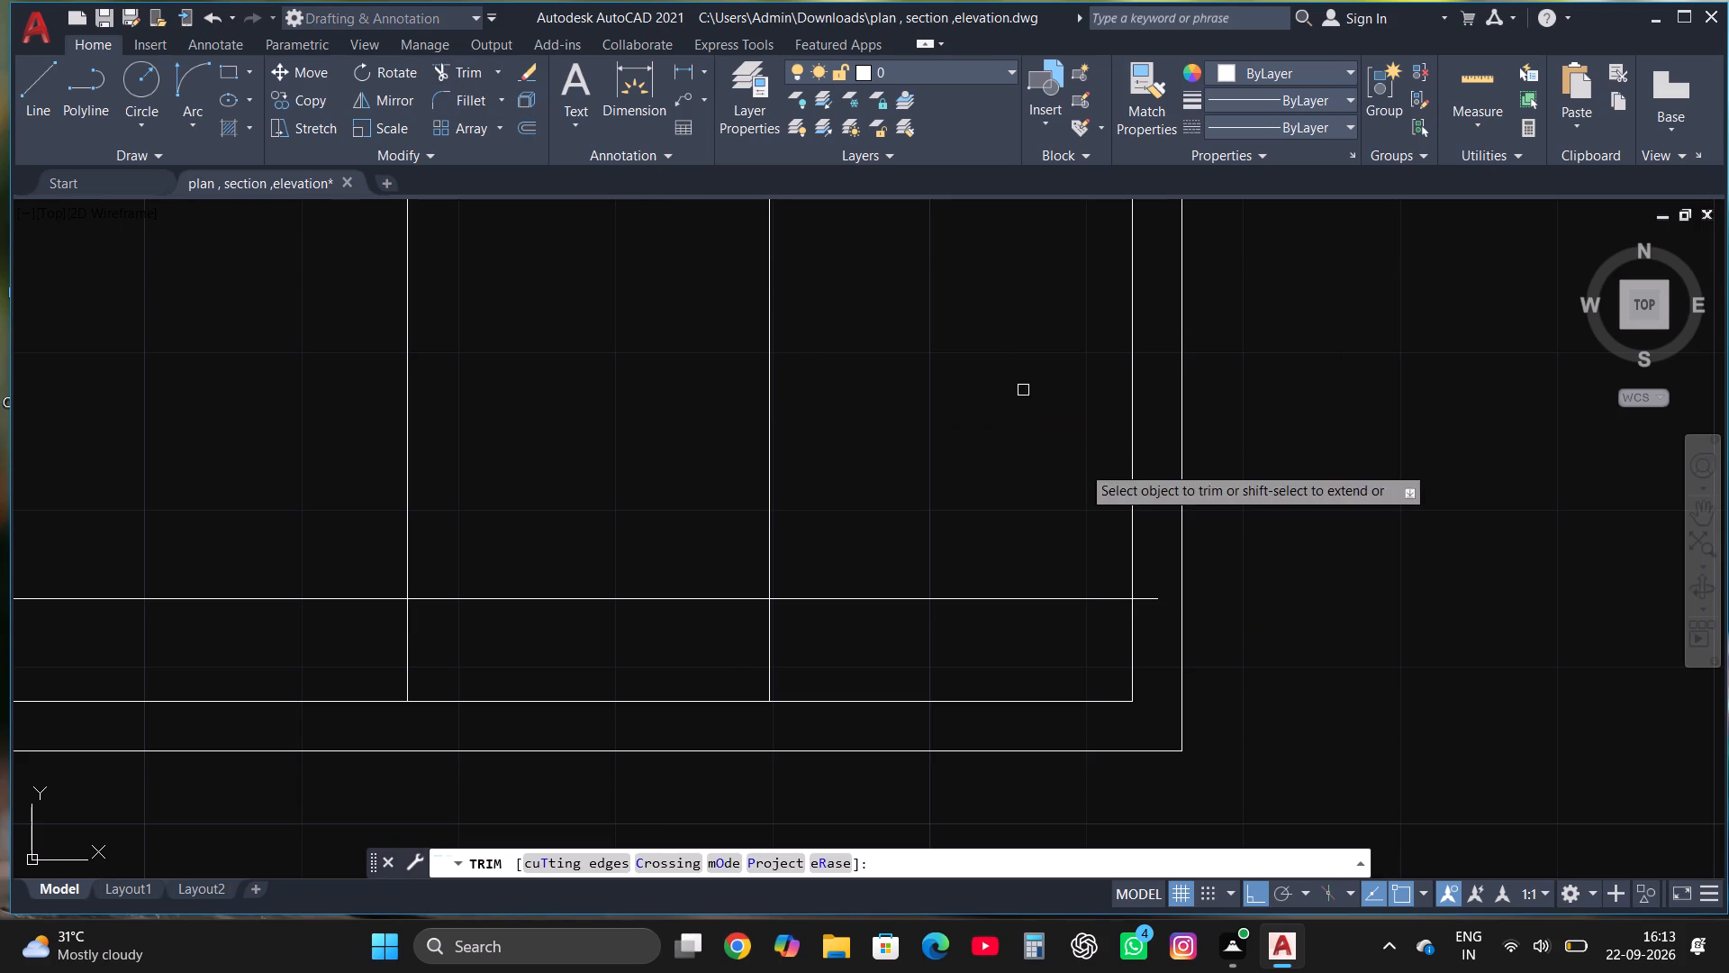
pyautogui.click(1152, 590)
pyautogui.click(1149, 608)
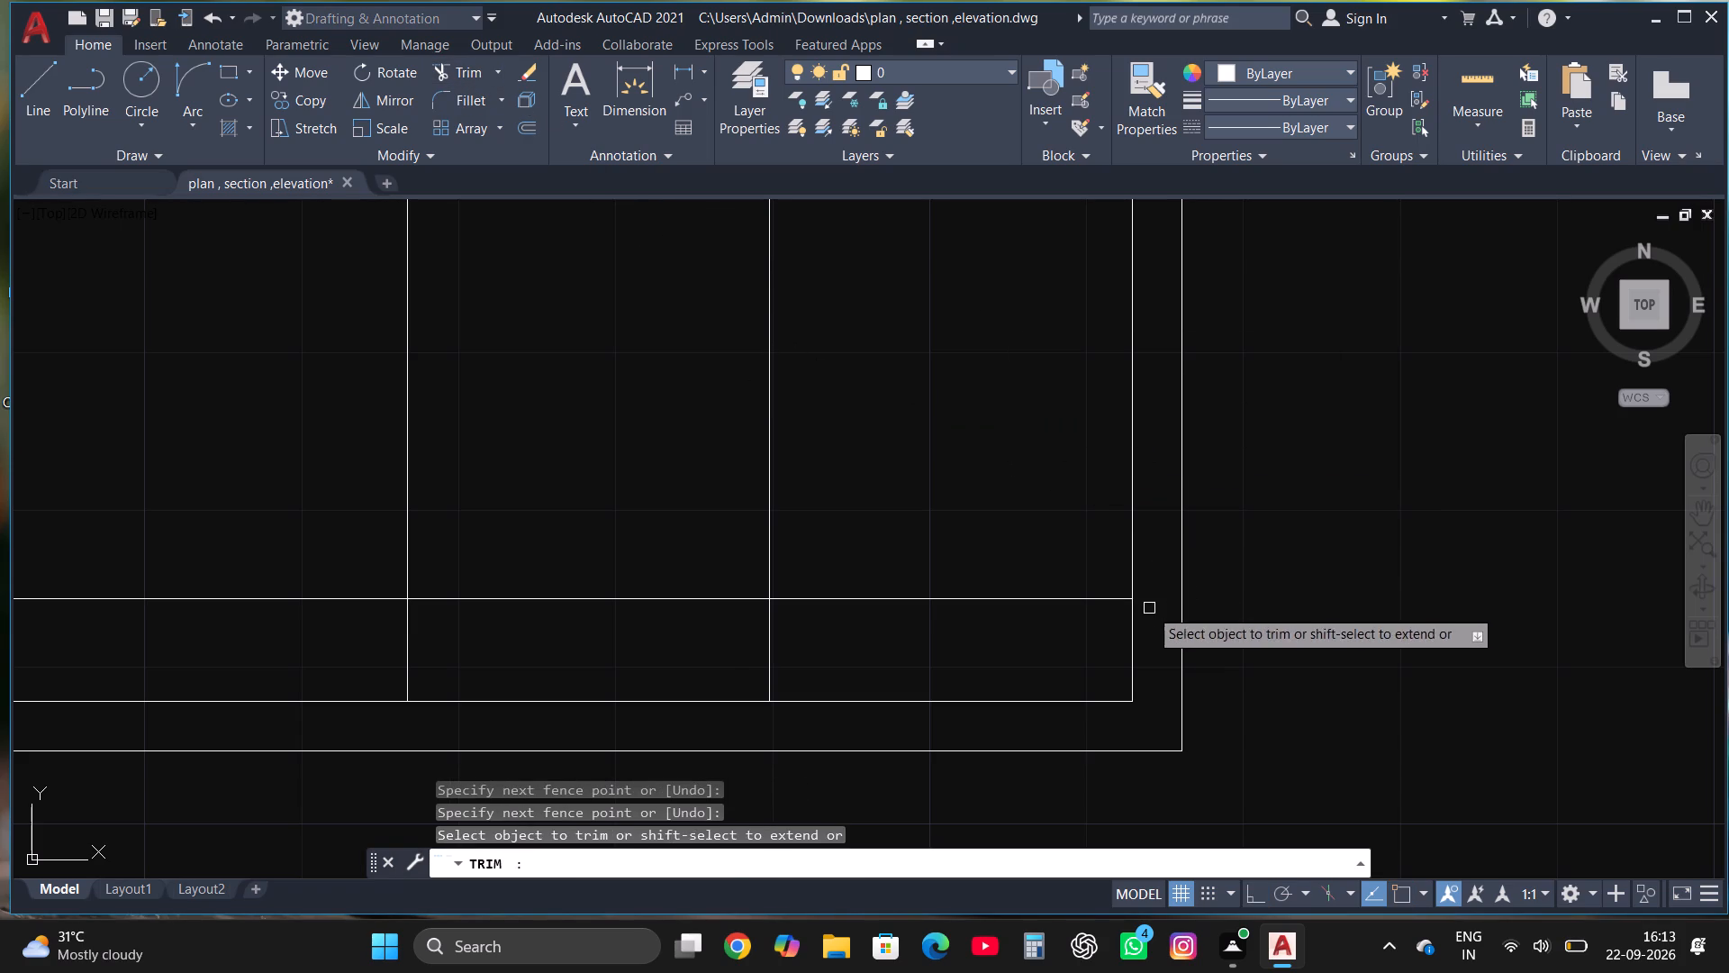
pyautogui.press('Escape')
pyautogui.scroll(-2, 1164, 613)
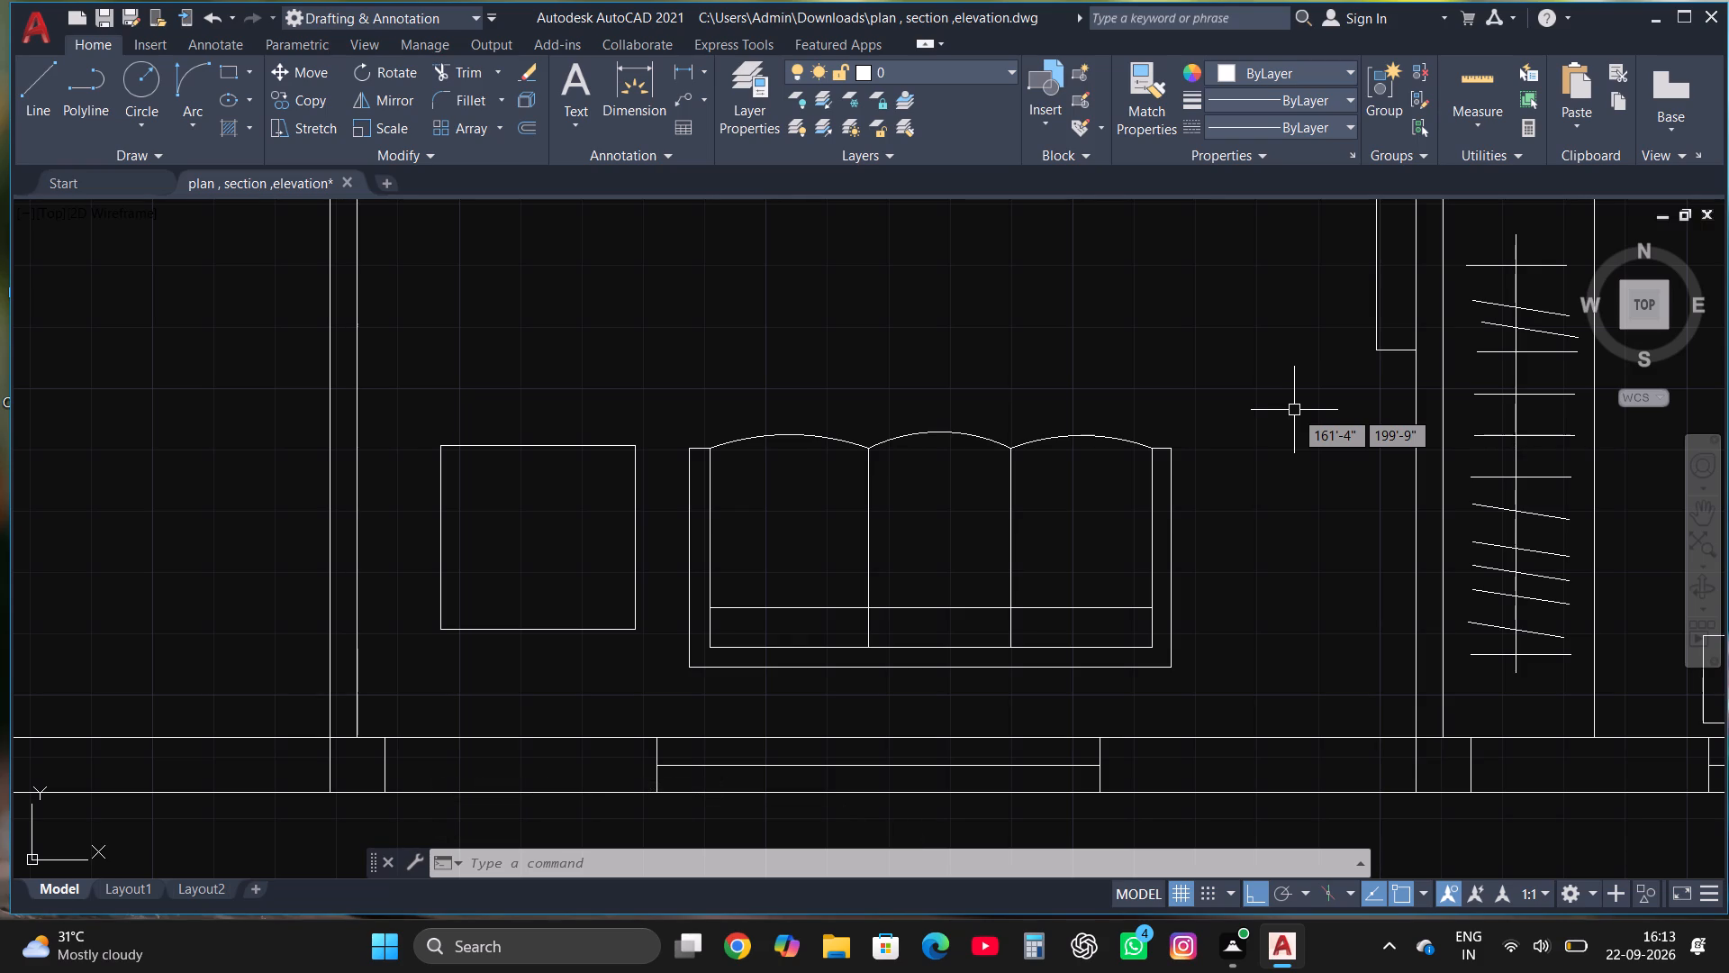
# Draw a second horizontal line about 6'-2" long midway between the seat line and inner bottom edge, trimming its right overhang.
pyautogui.click(23, 79)
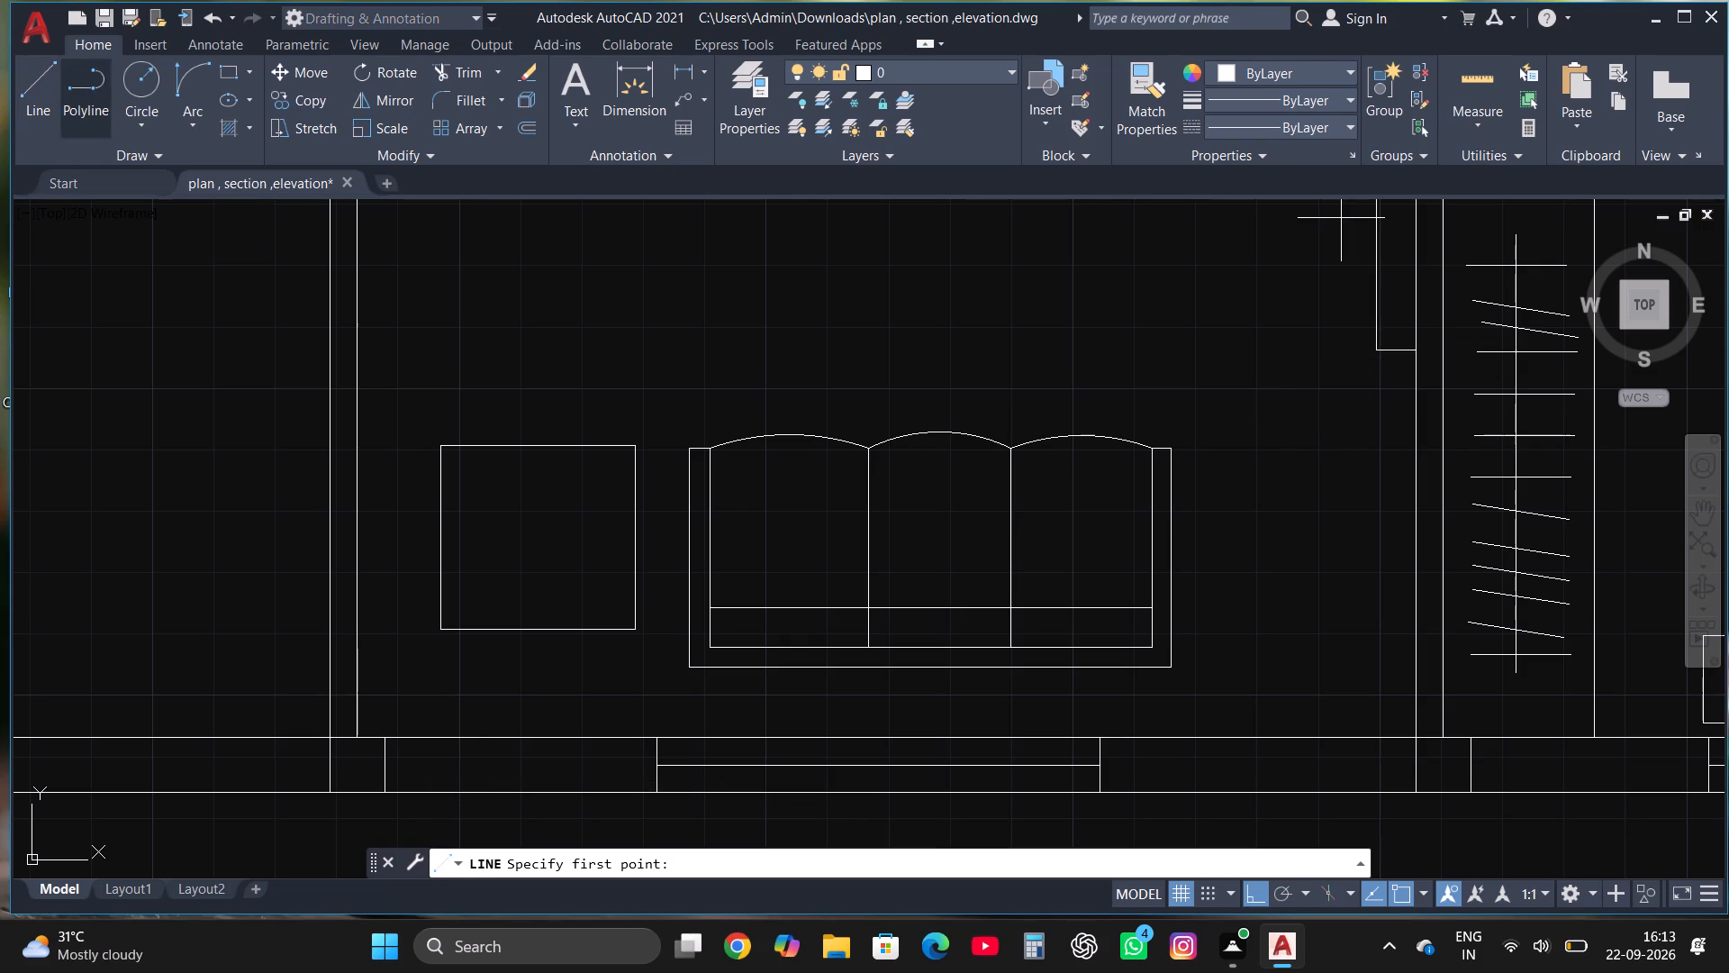
pyautogui.scroll(1, 908, 608)
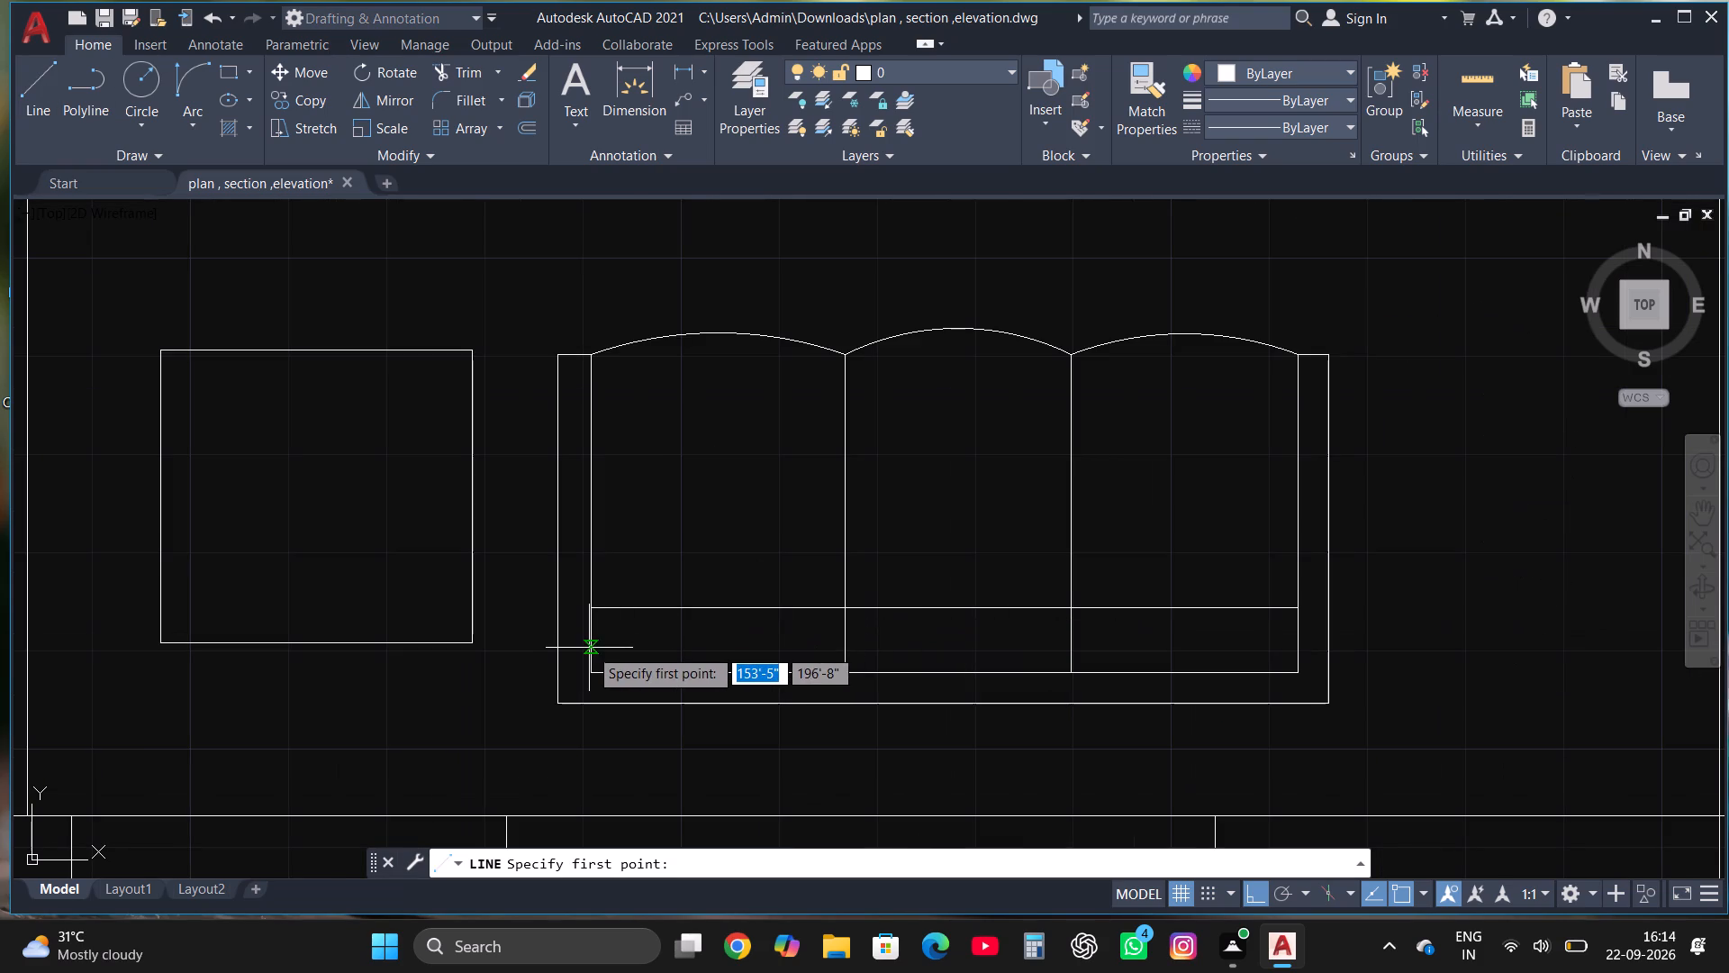
pyautogui.click(589, 641)
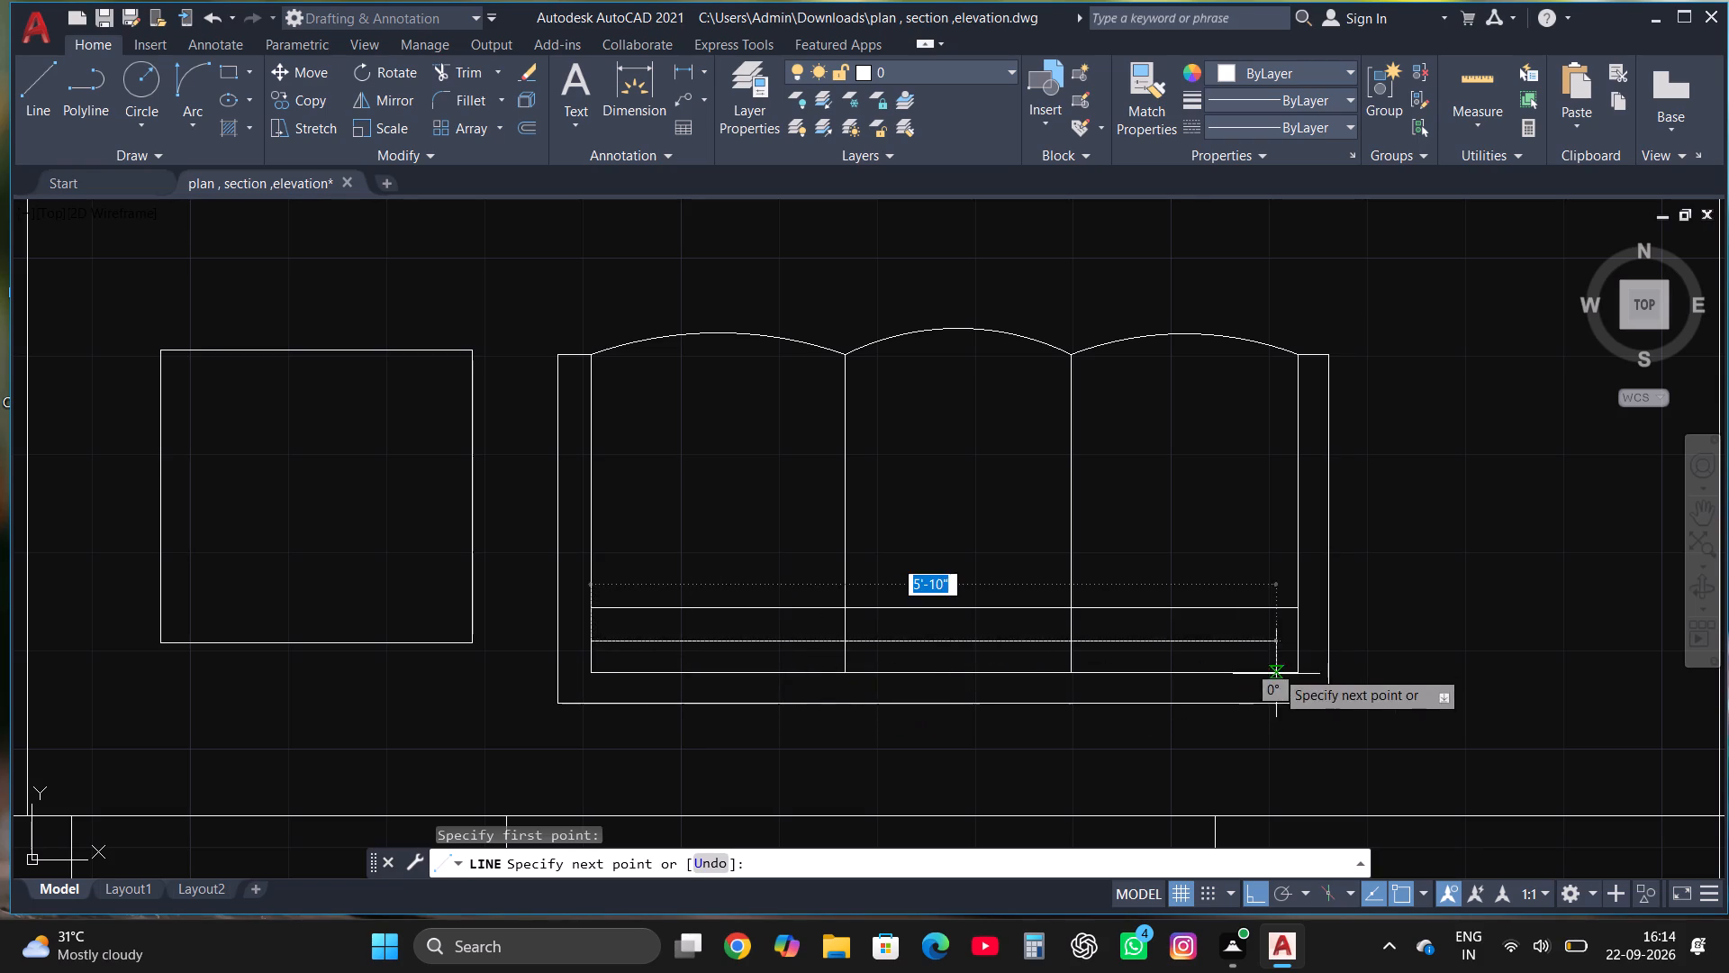
pyautogui.scroll(1, 1317, 705)
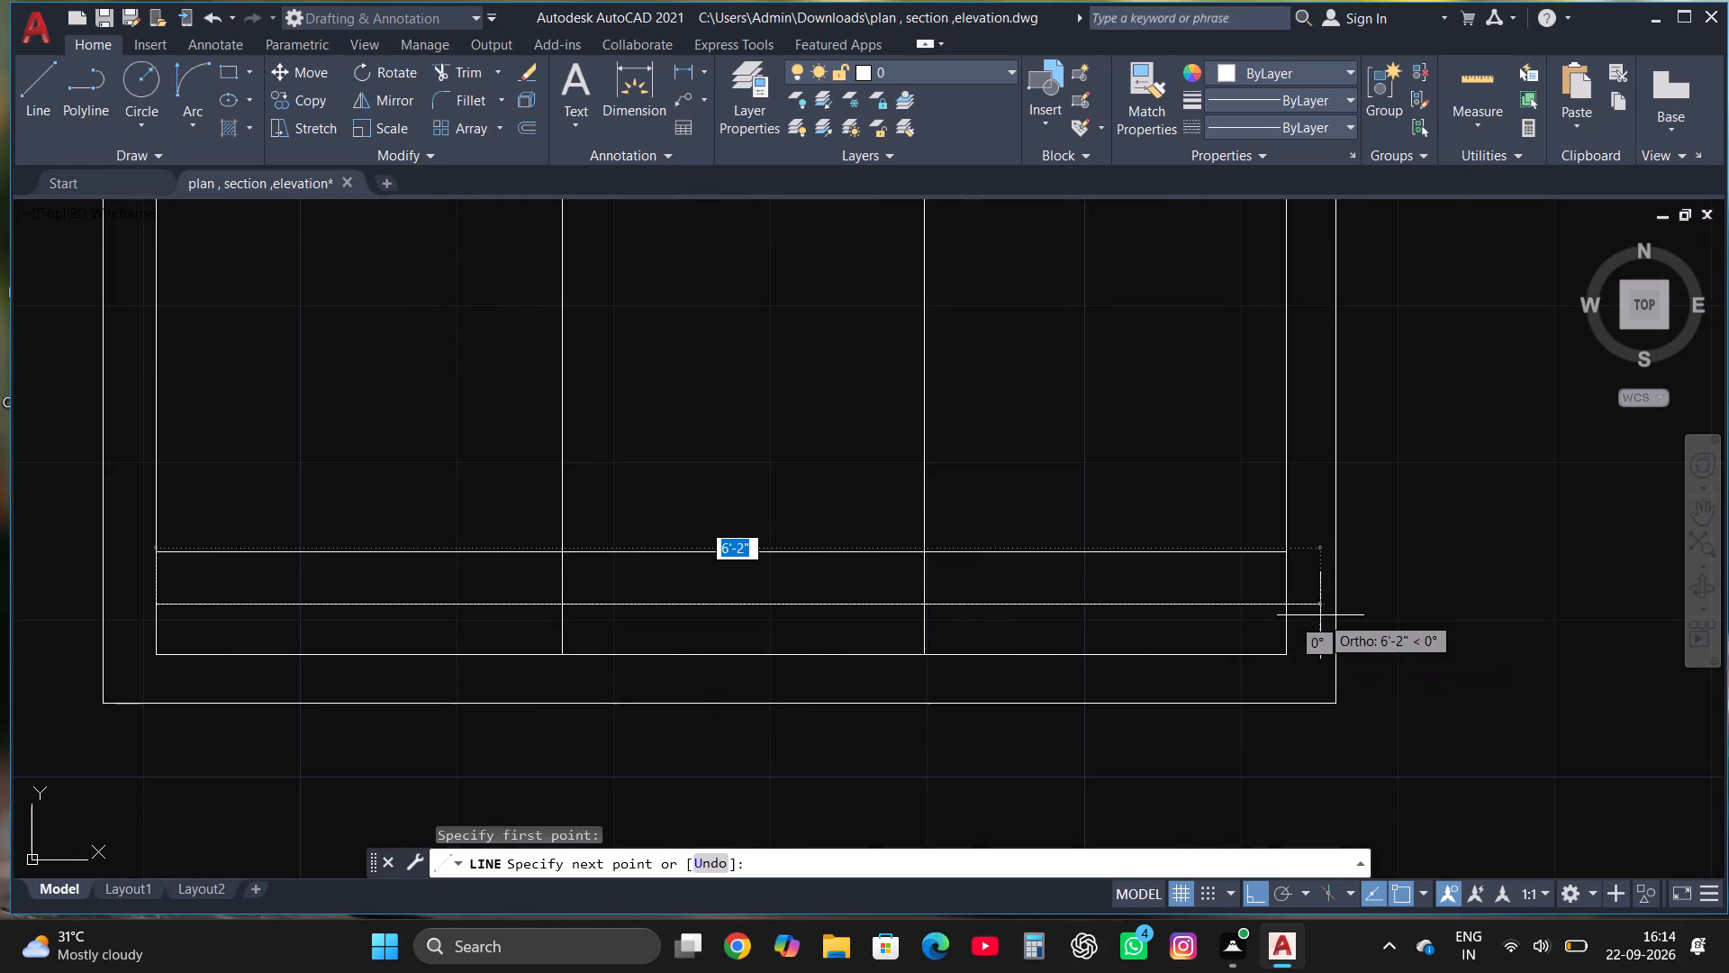
pyautogui.click(1320, 615)
pyautogui.press('Escape')
pyautogui.click(467, 66)
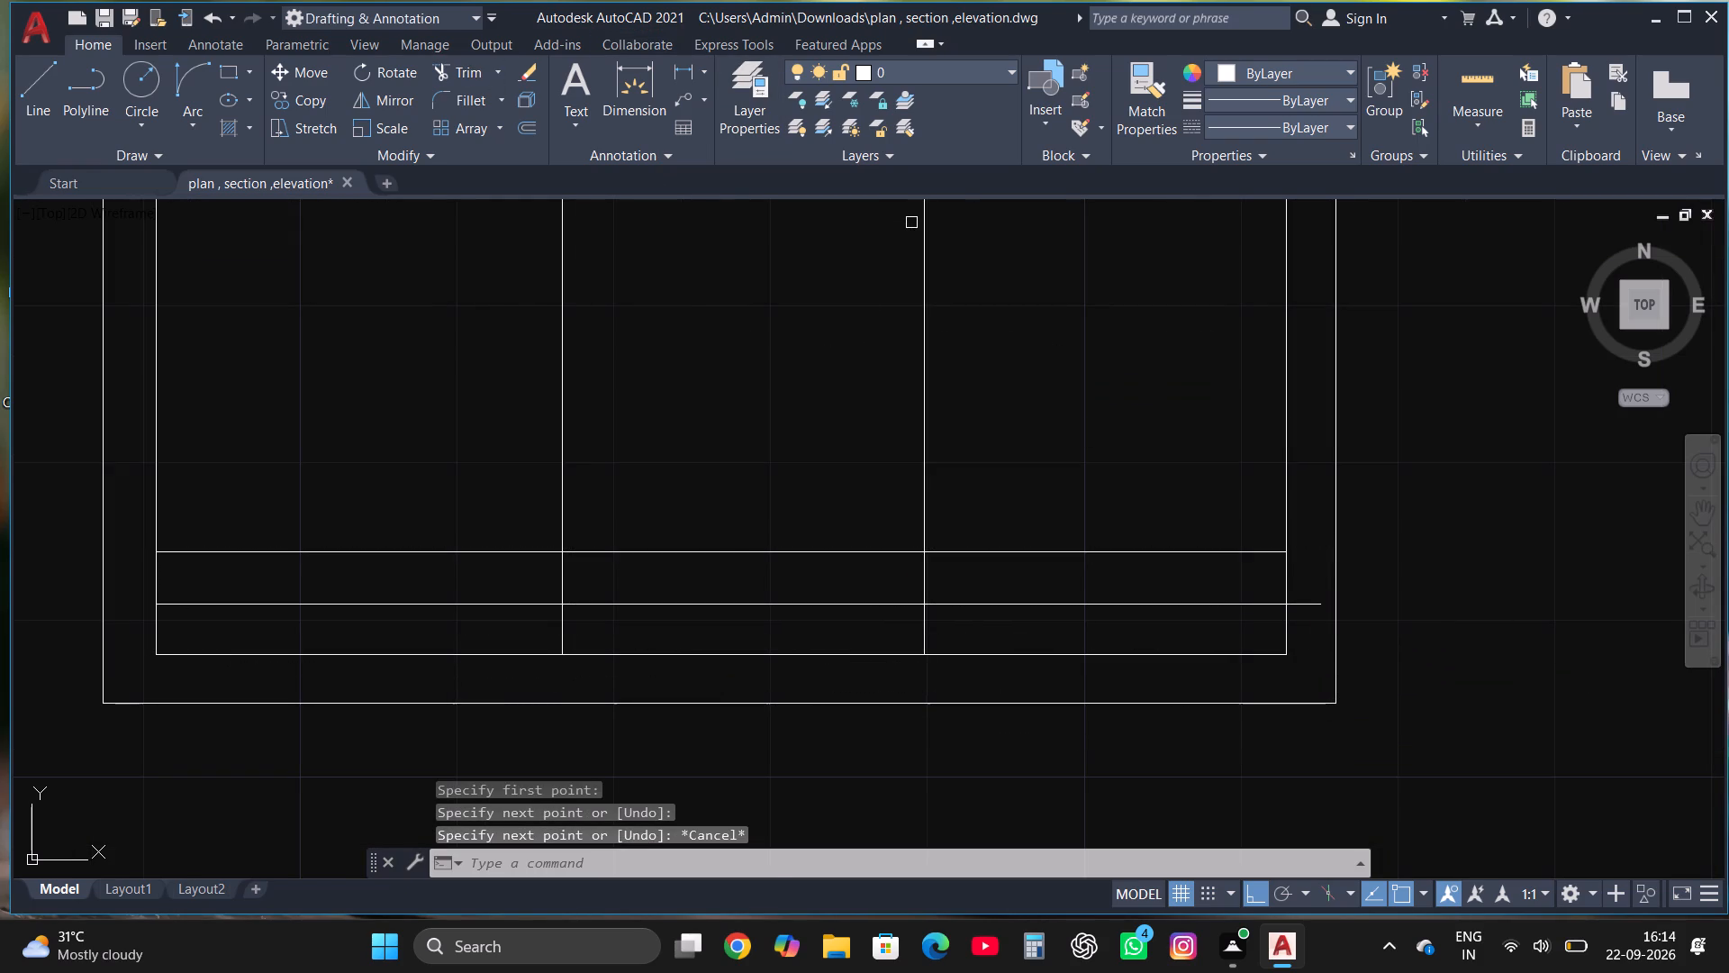
pyautogui.click(1305, 604)
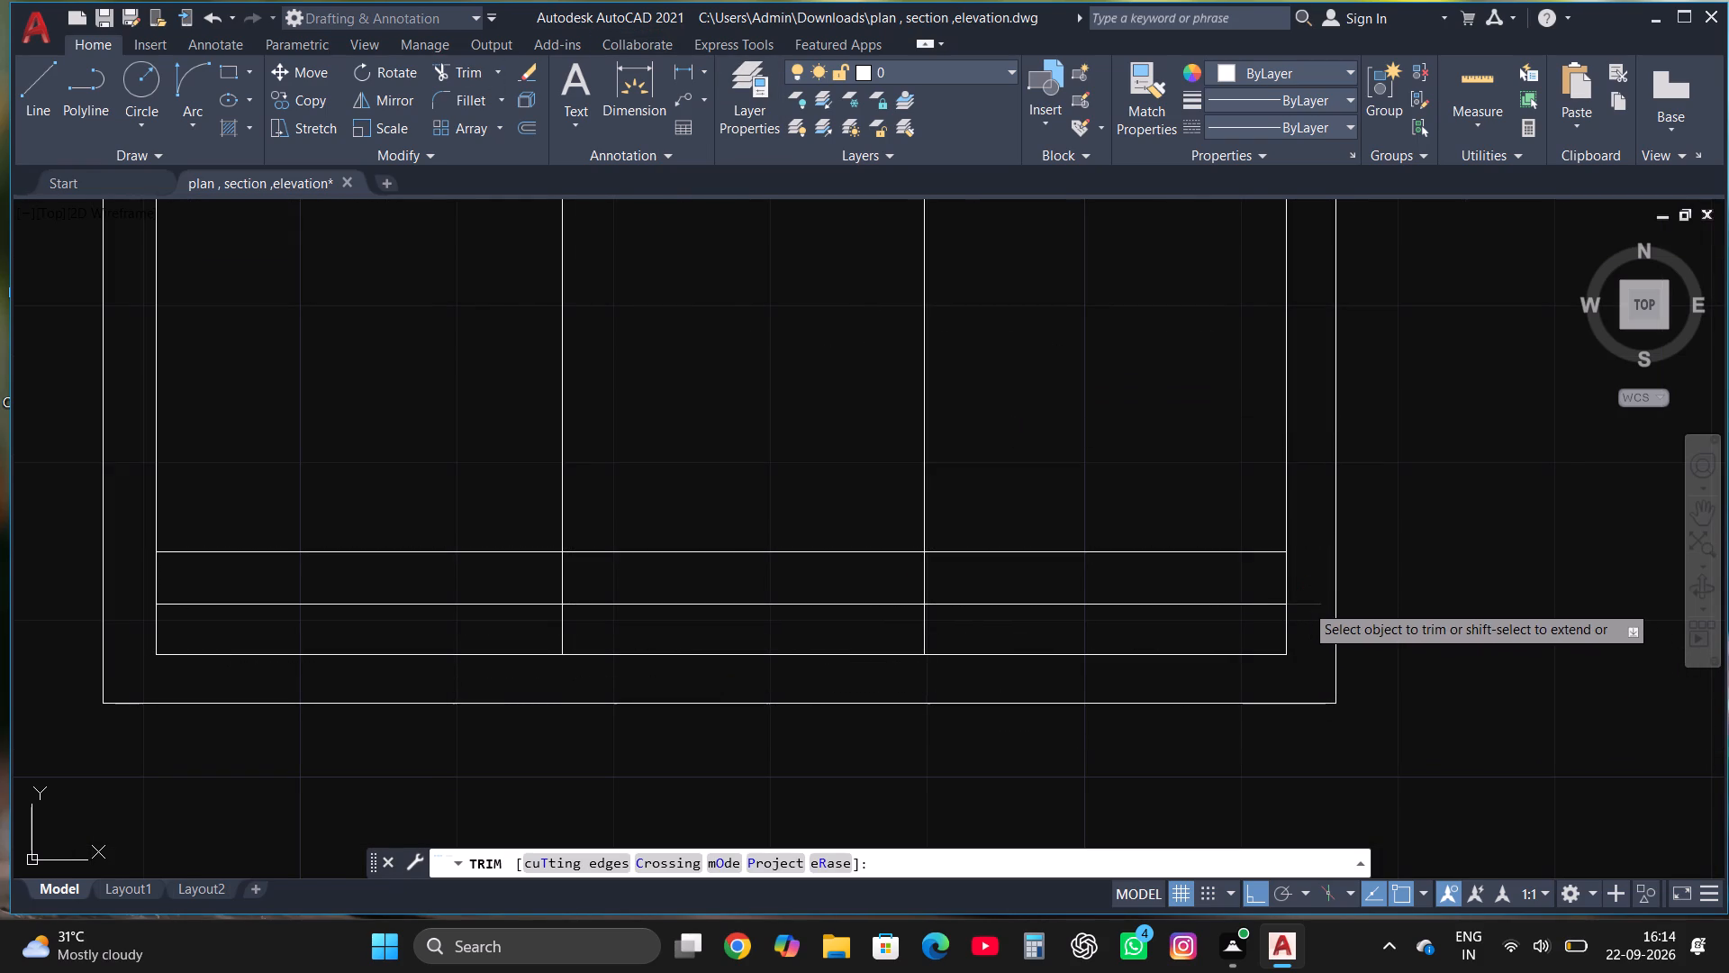
pyautogui.press('Escape')
pyautogui.scroll(-4, 1305, 605)
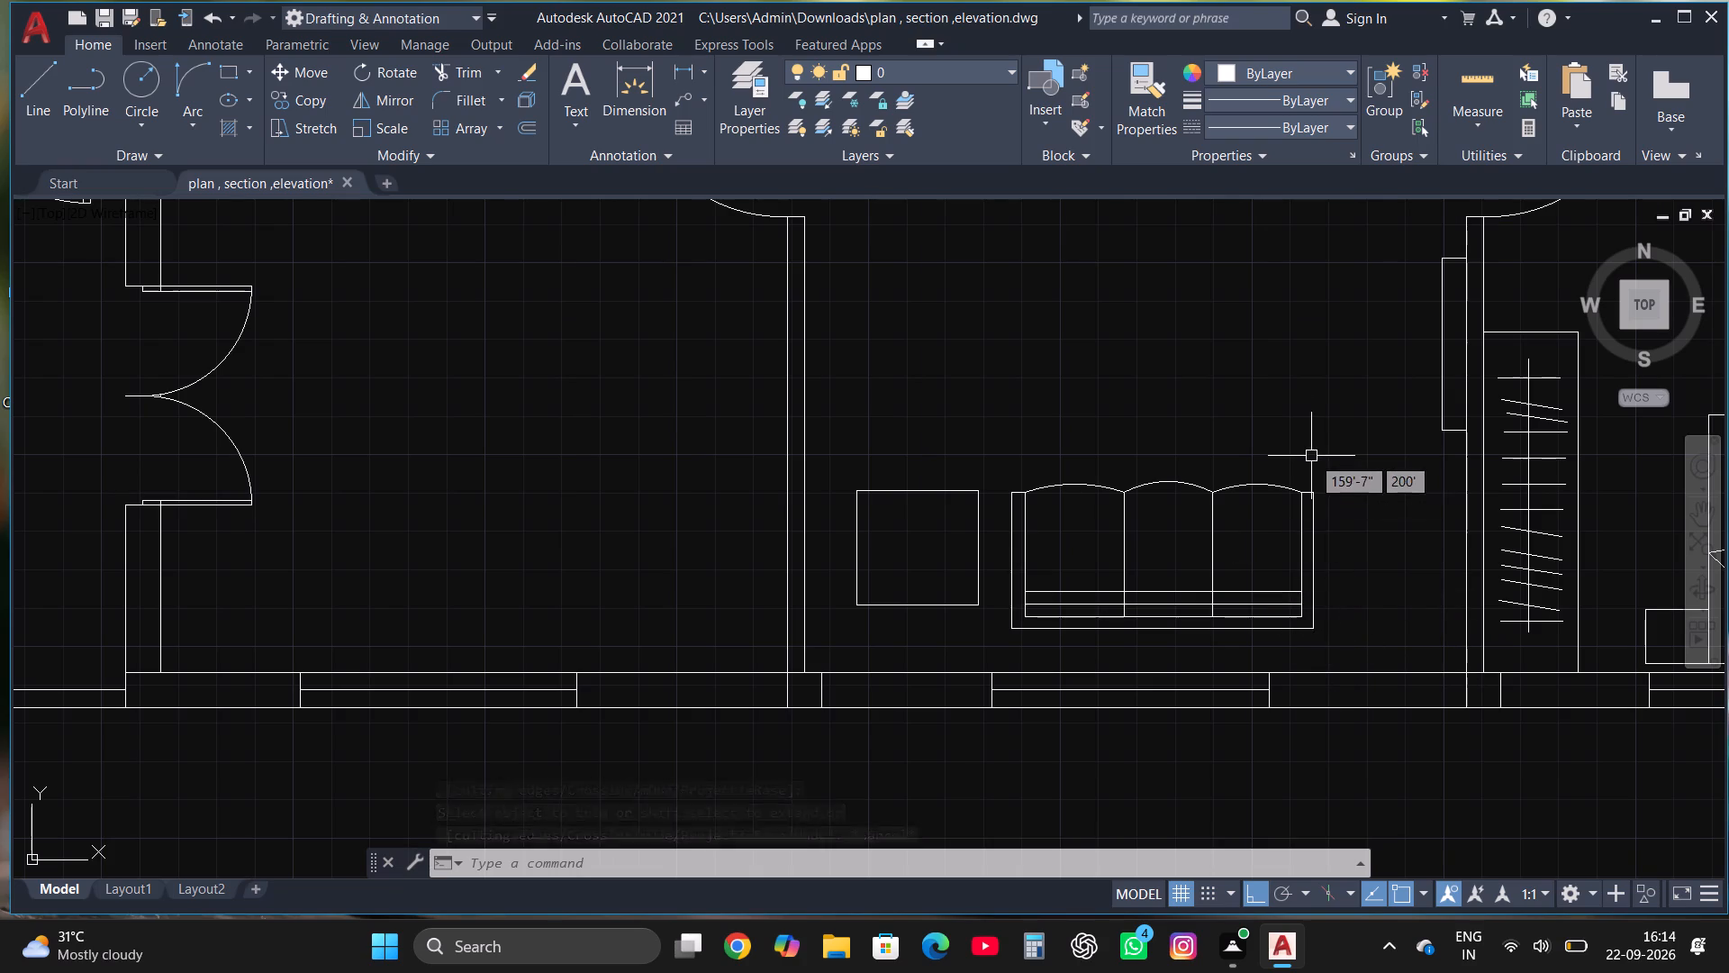
# Copy the complete three-seat sofa diagonally into the open living room area above the square side table.
pyautogui.scroll(1, 1285, 500)
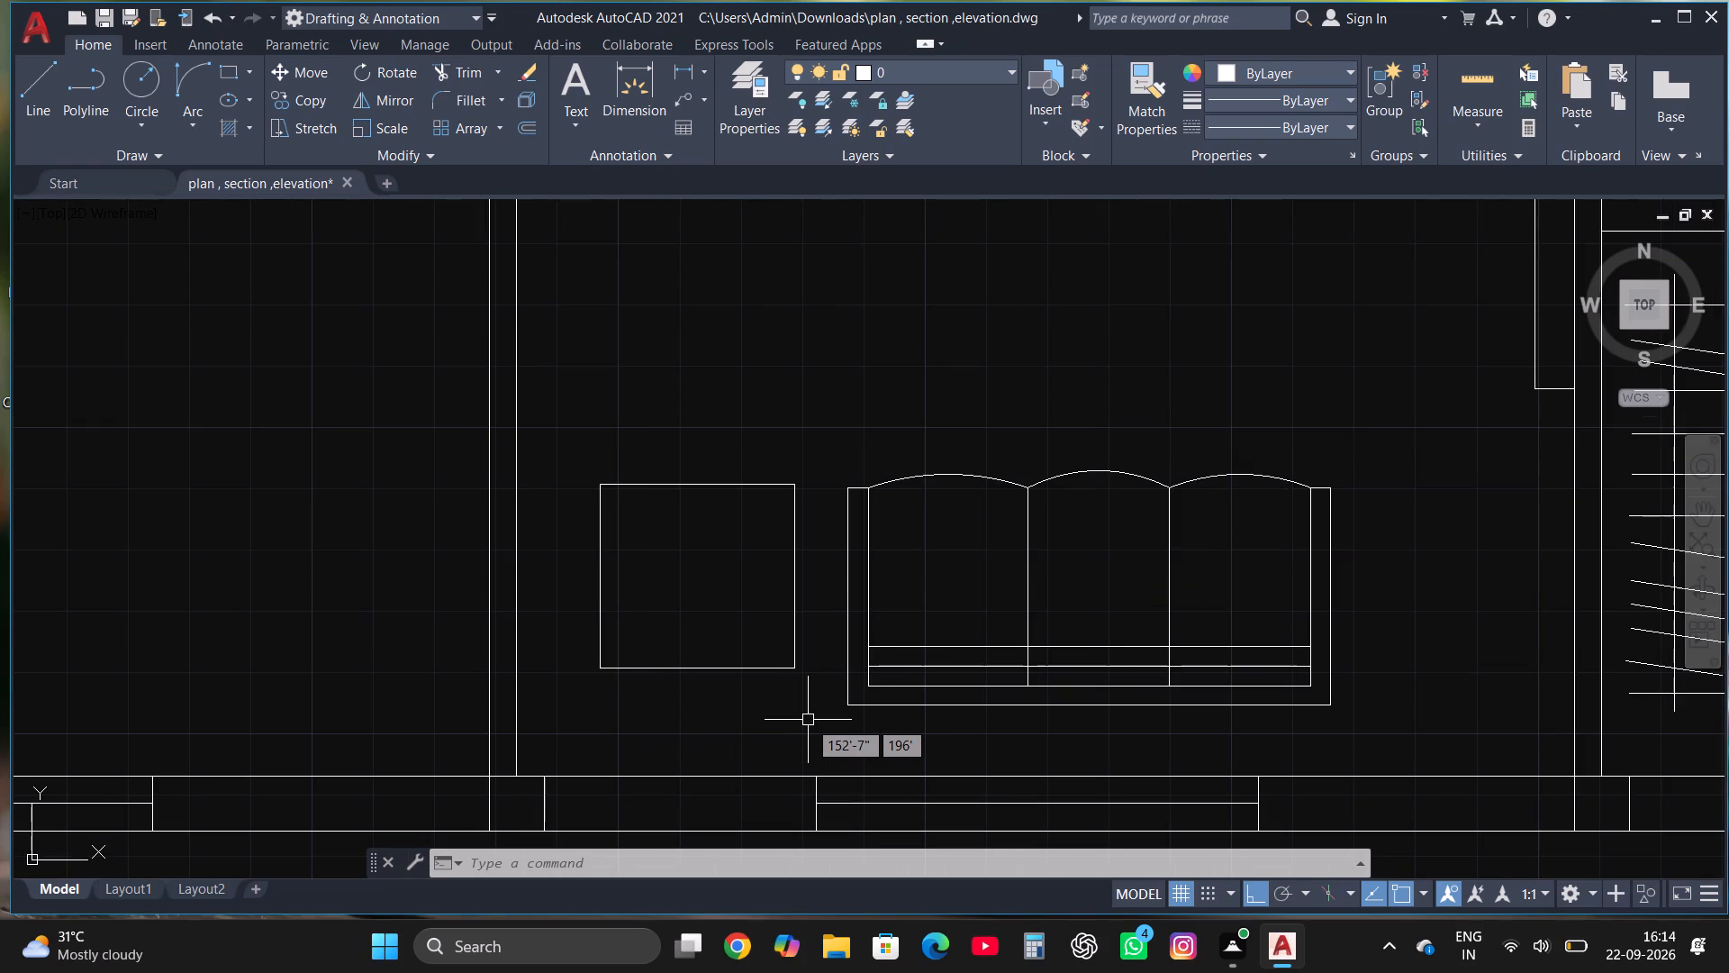
pyautogui.scroll(-1, 809, 722)
pyautogui.click(810, 723)
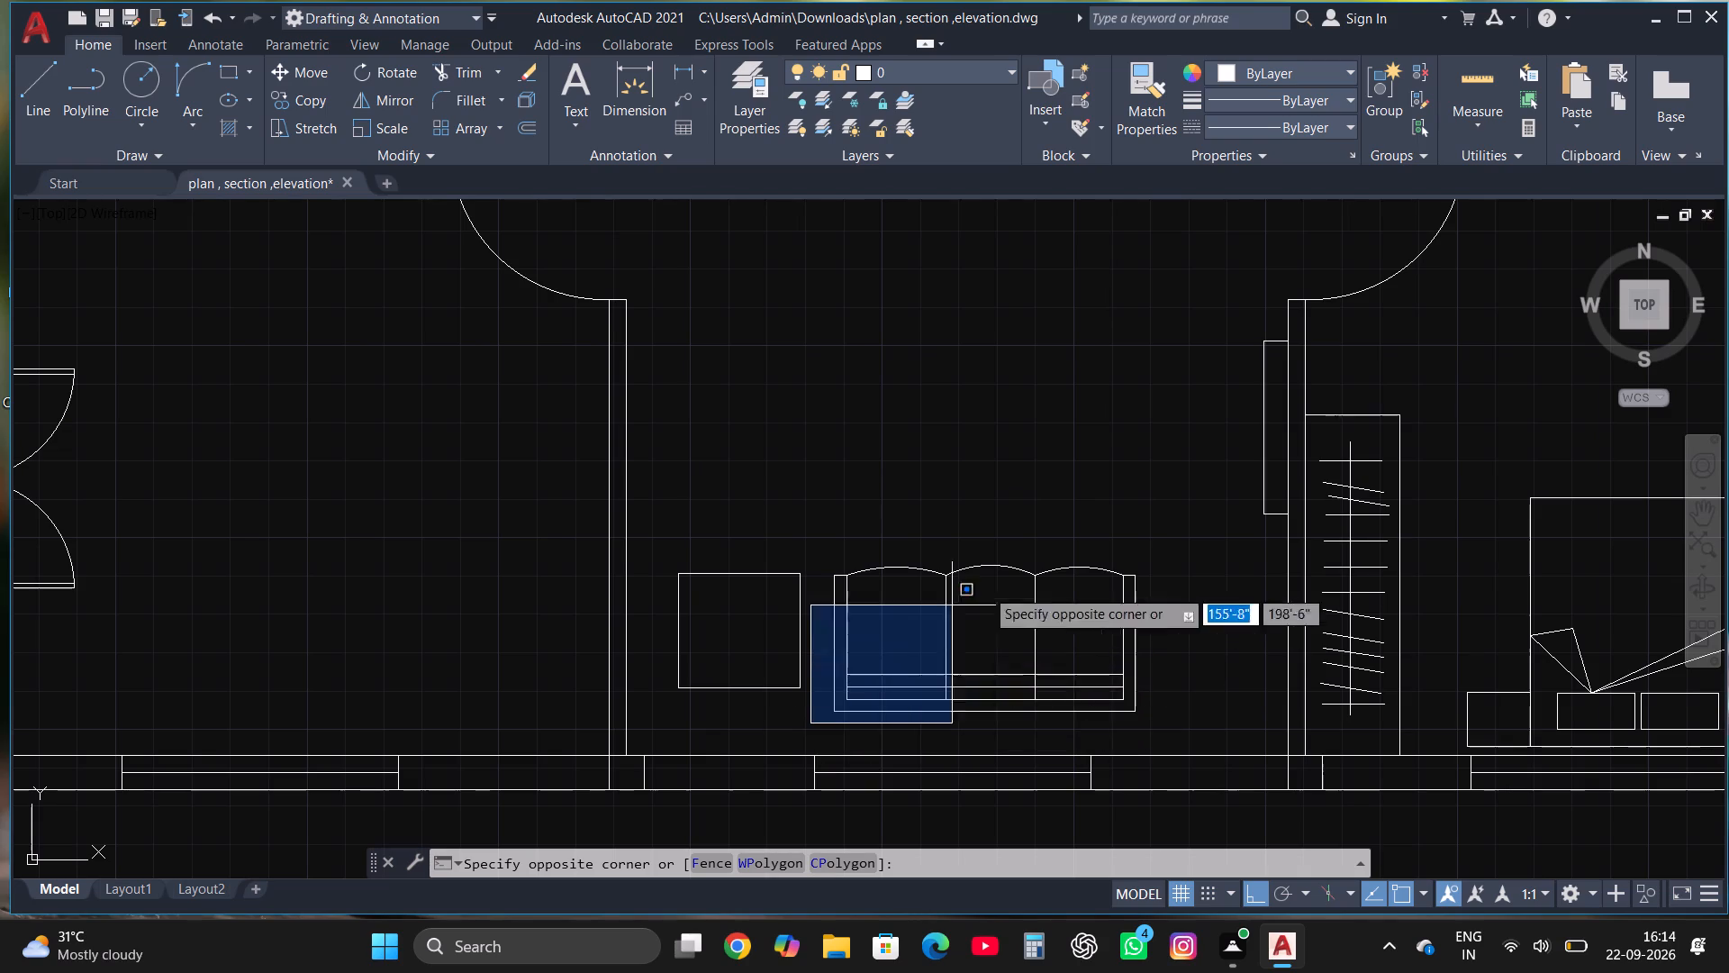
pyautogui.click(1188, 519)
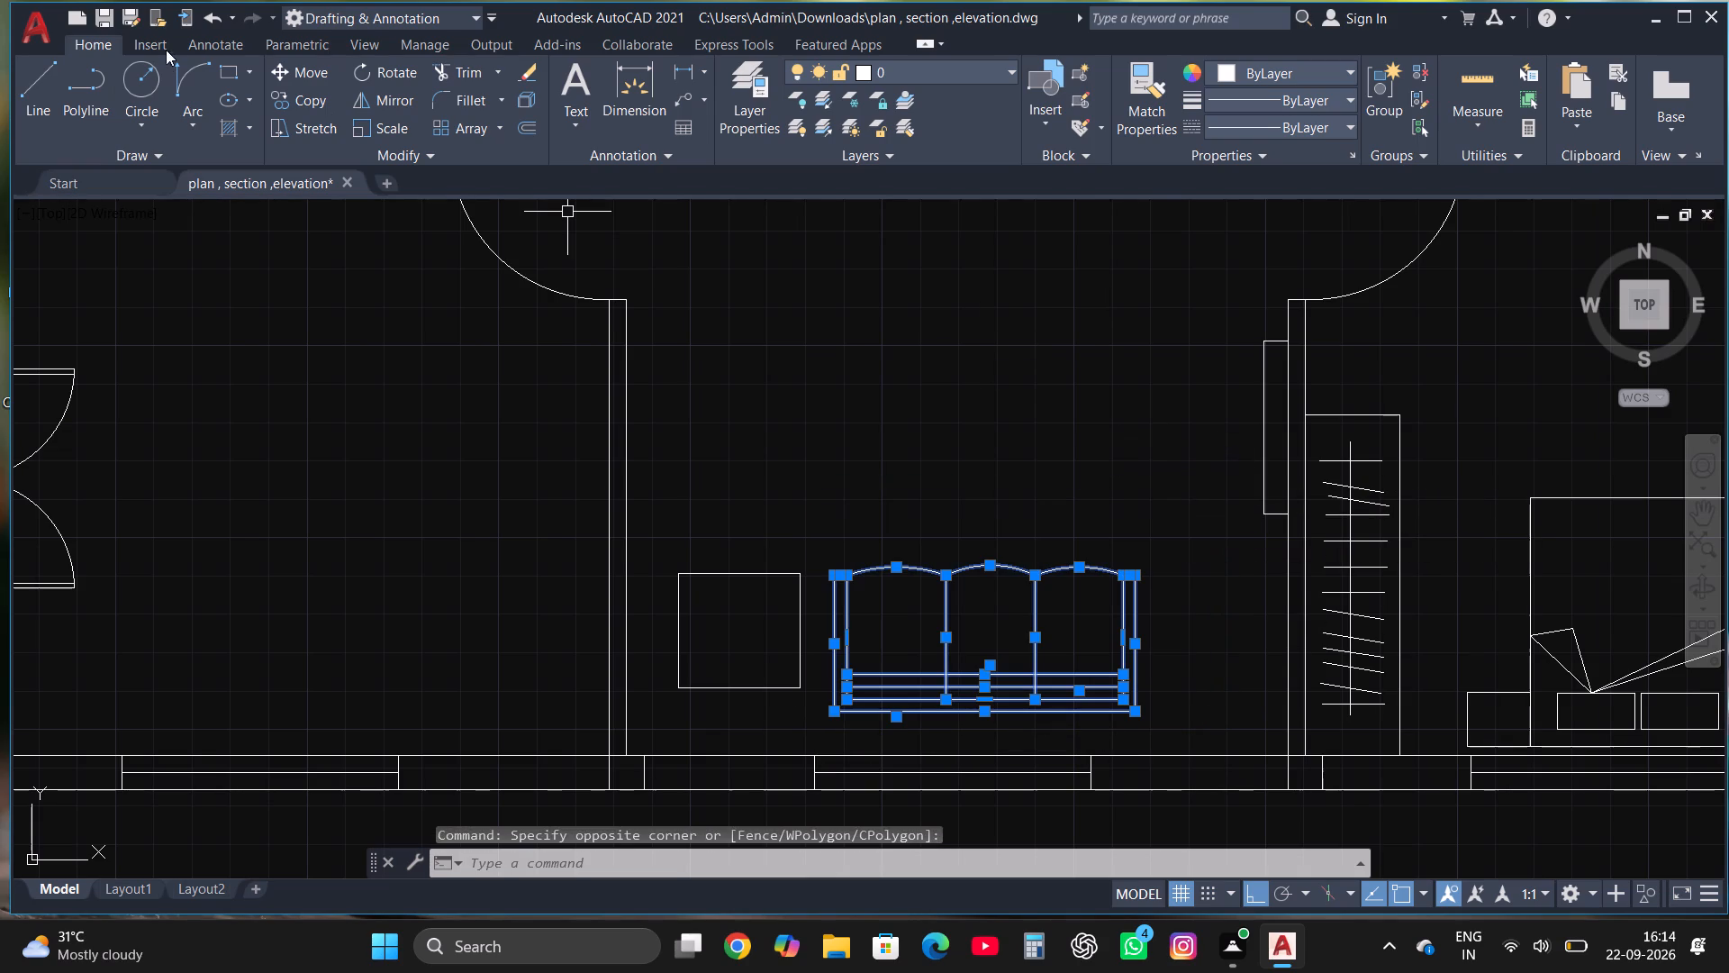
pyautogui.click(296, 99)
pyautogui.click(1007, 645)
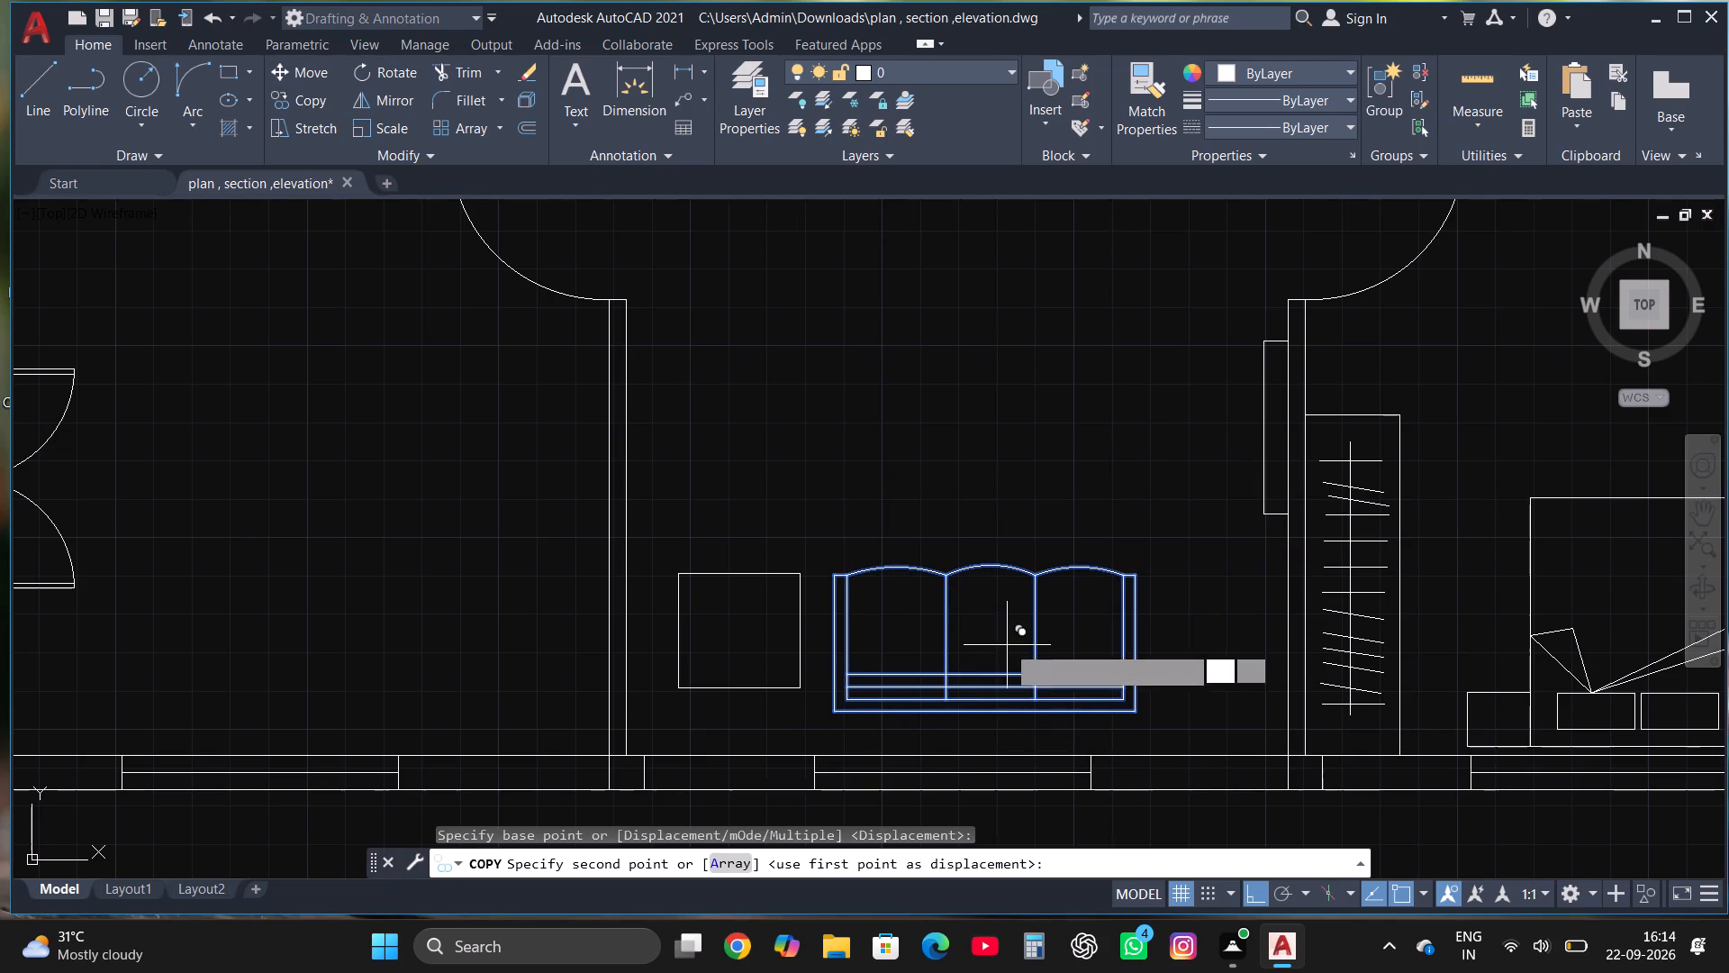
pyautogui.scroll(-2, 1007, 645)
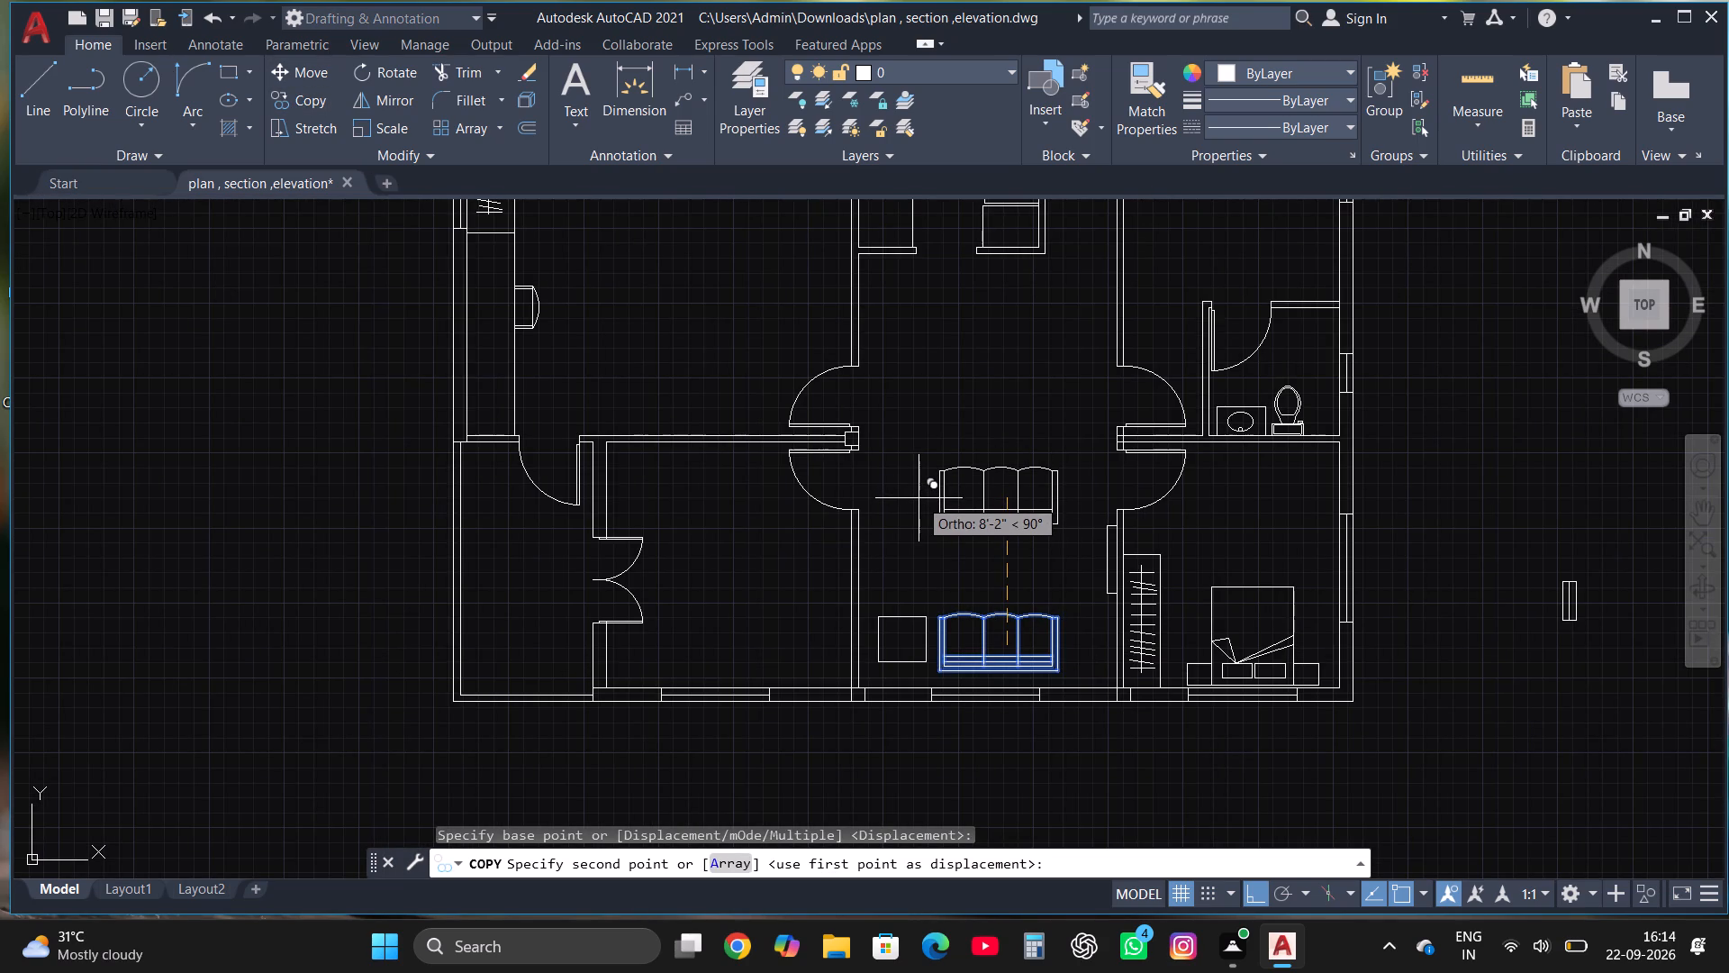
pyautogui.press('F8')
pyautogui.scroll(1, 918, 504)
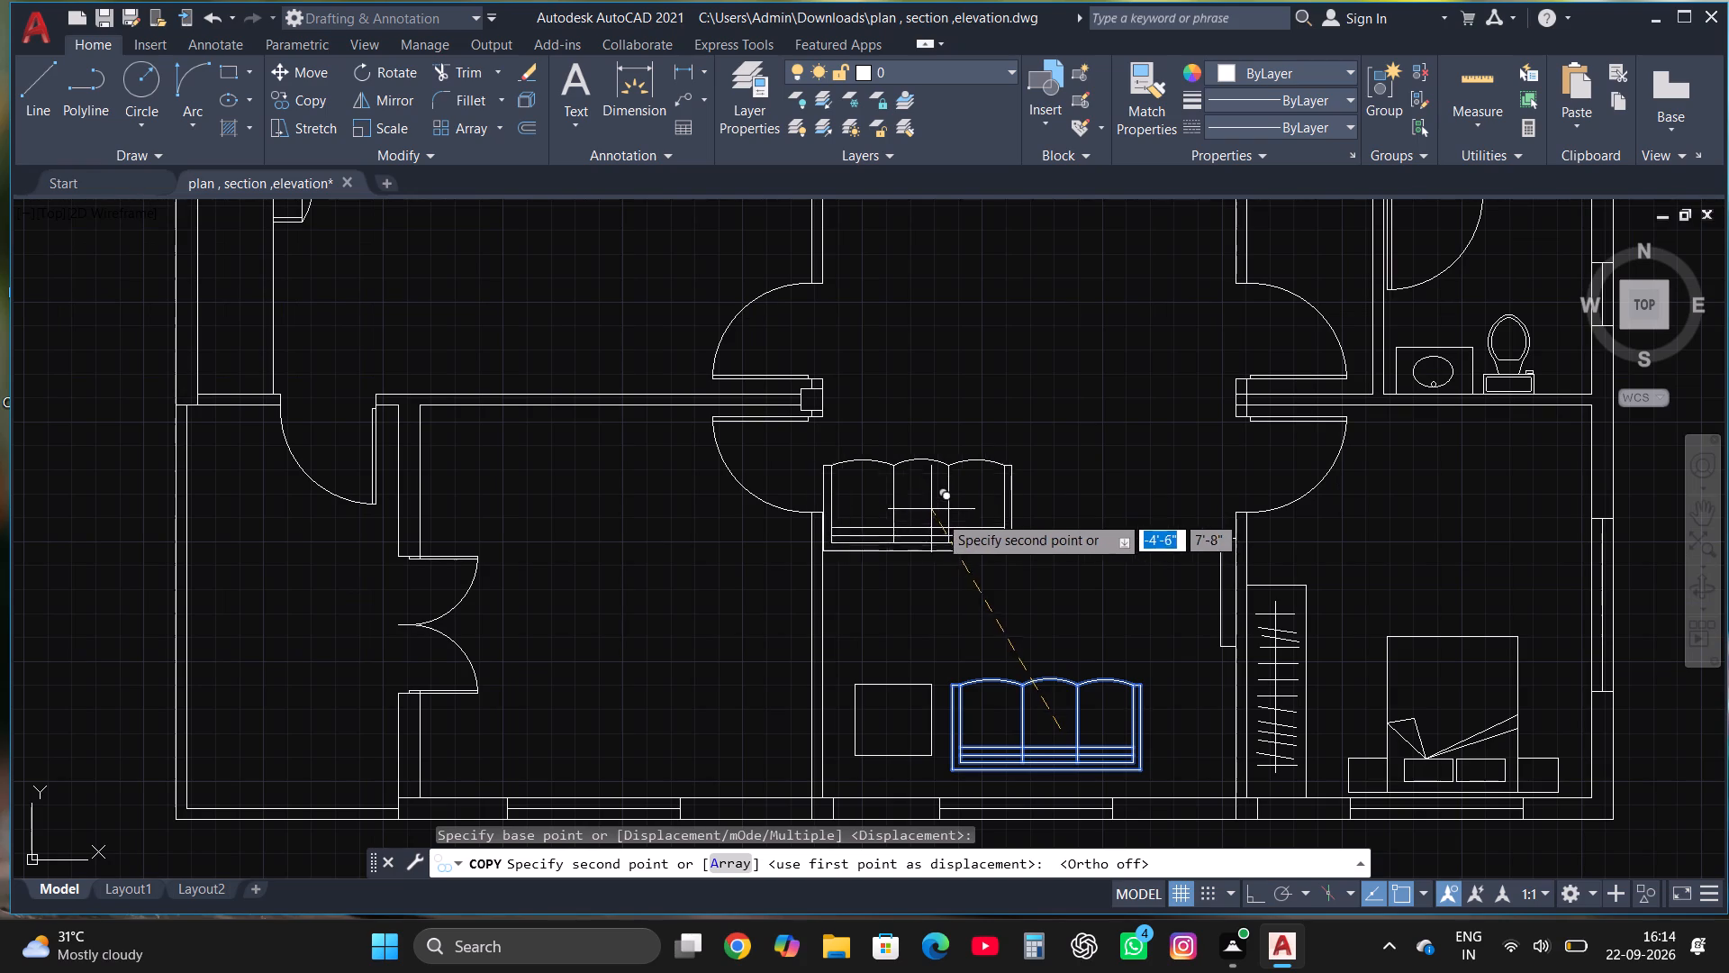
pyautogui.click(952, 518)
# Rotate the copied sofa a quarter turn clockwise so its back faces the living room's left wall.
pyautogui.click(832, 581)
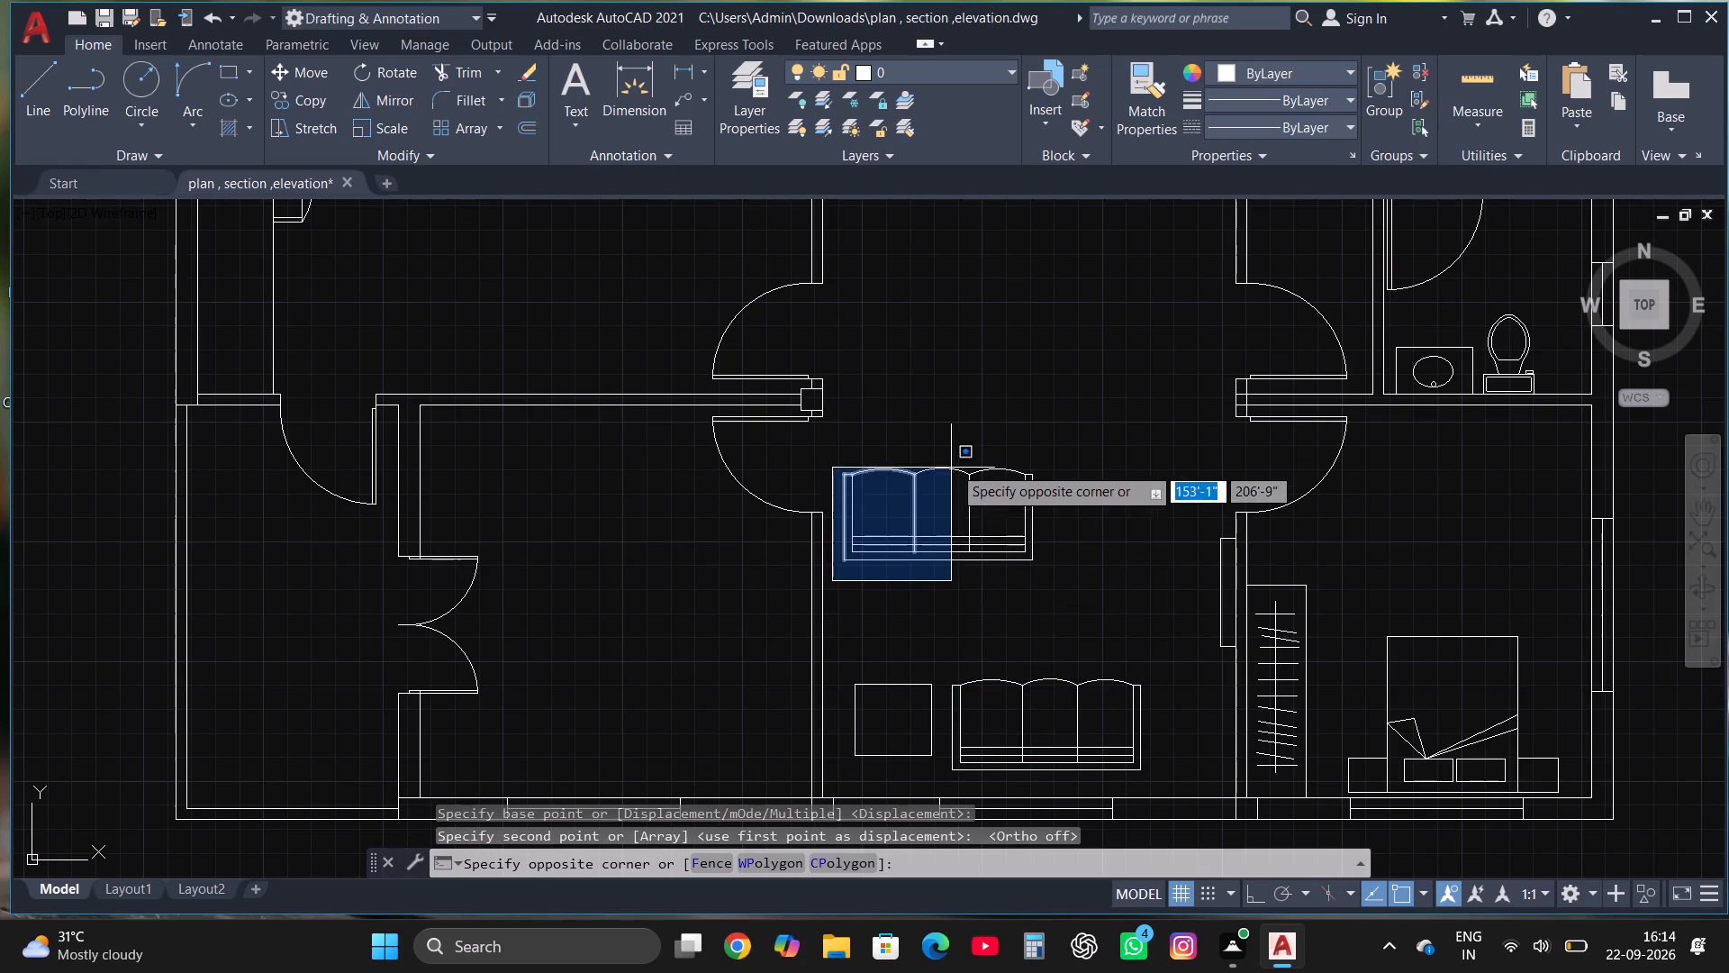
pyautogui.click(1050, 438)
pyautogui.click(407, 74)
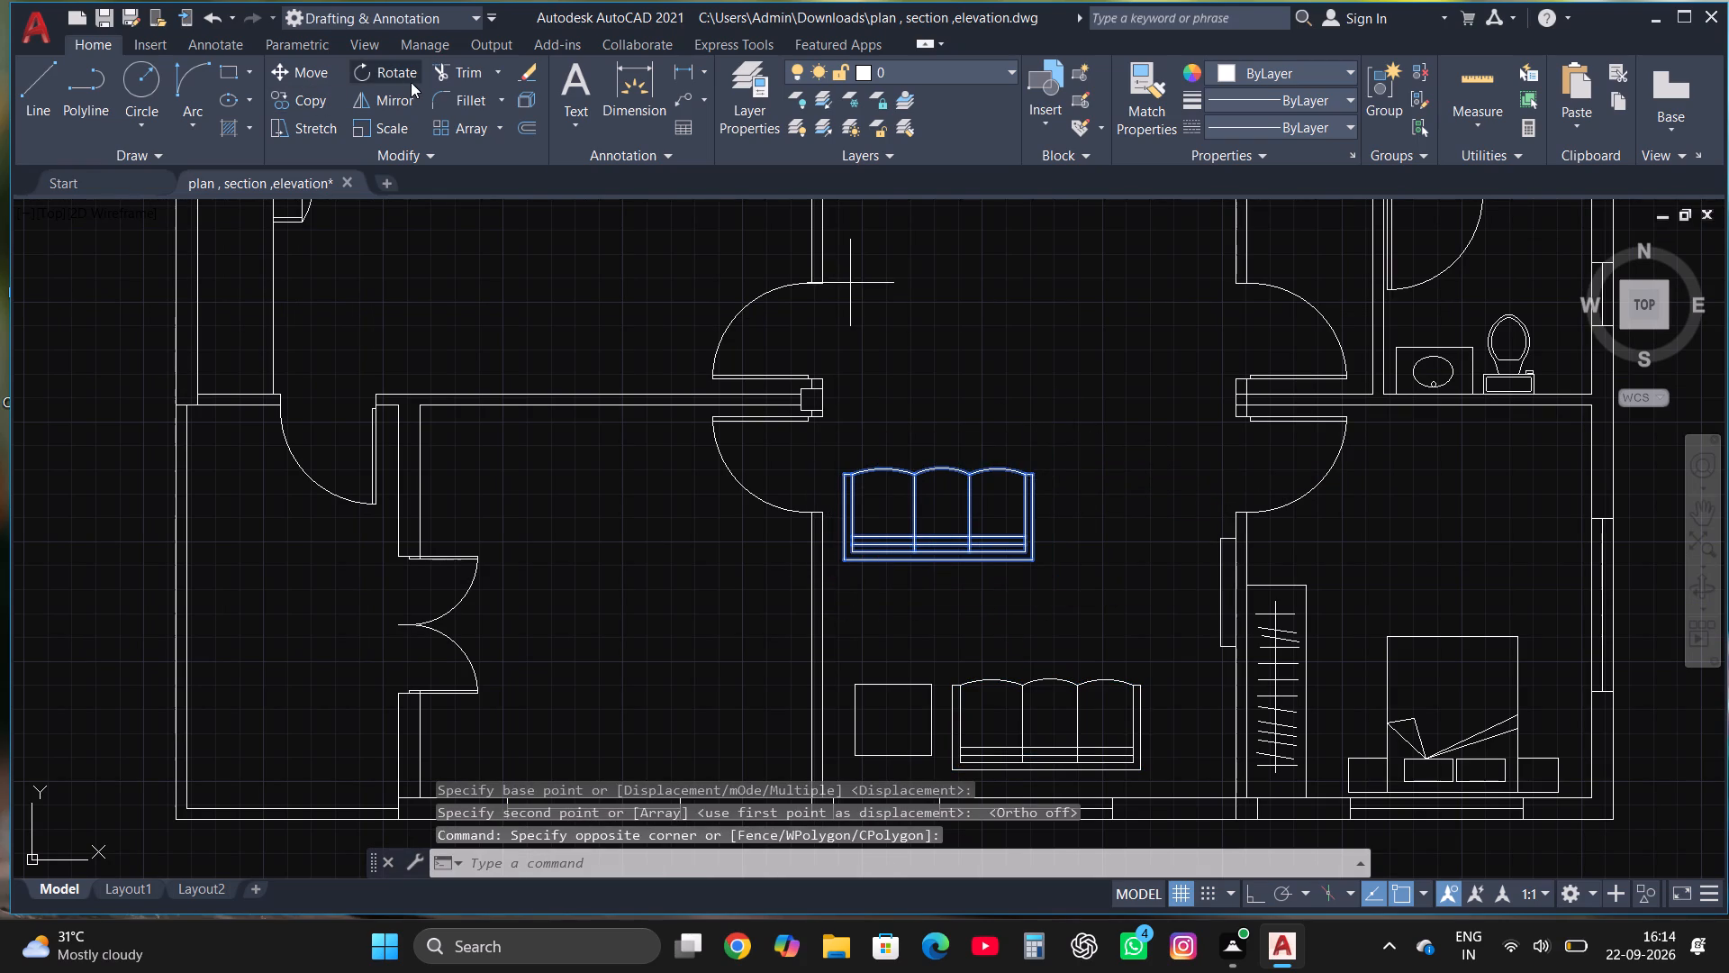
pyautogui.click(970, 456)
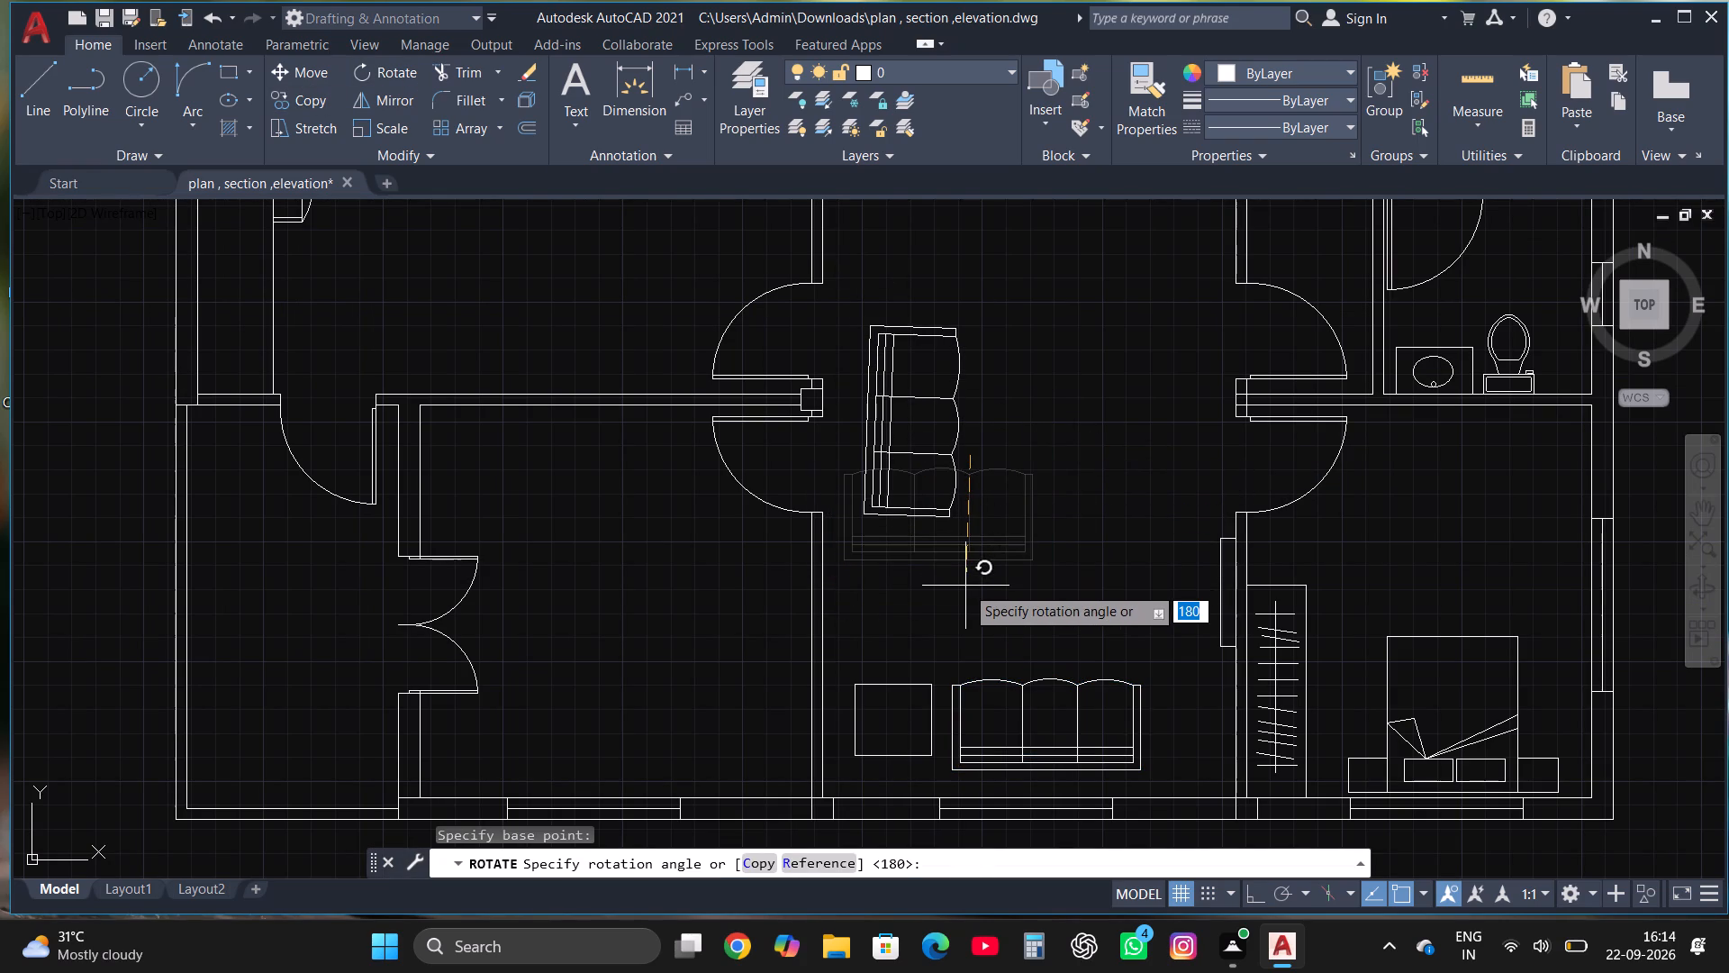
pyautogui.press('F8')
pyautogui.click(965, 587)
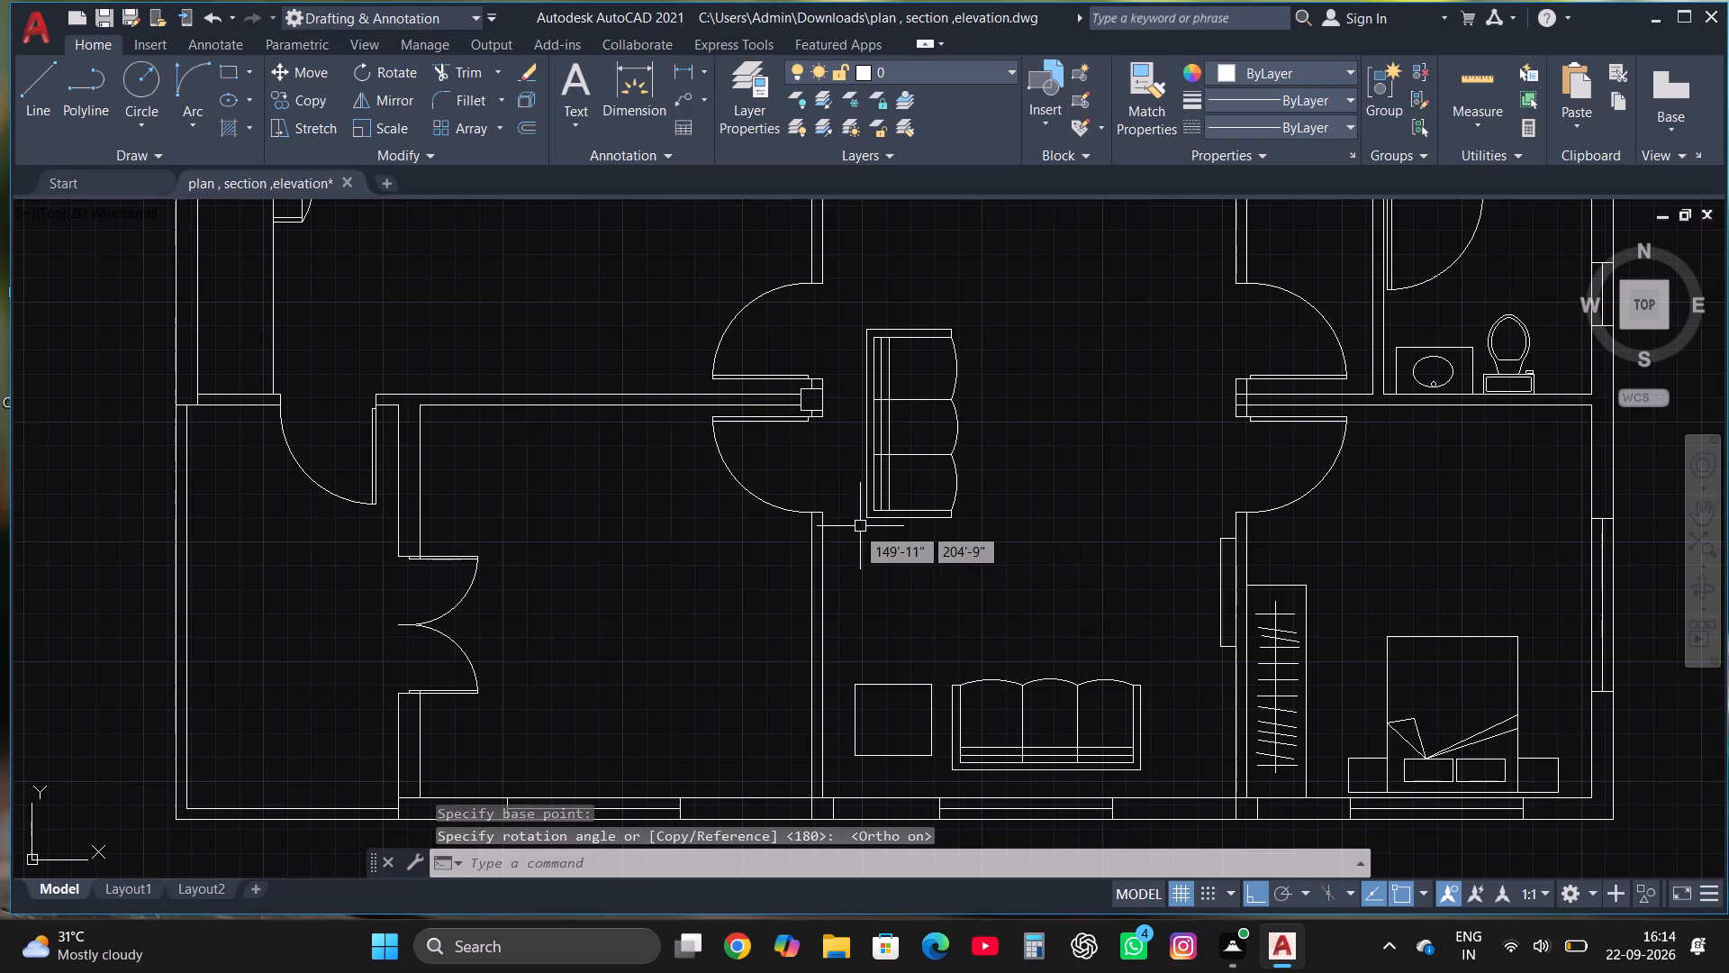
# Move the rotated sofa about 5'-1" straight down so it sits just above the square side table.
pyautogui.click(857, 537)
pyautogui.click(984, 289)
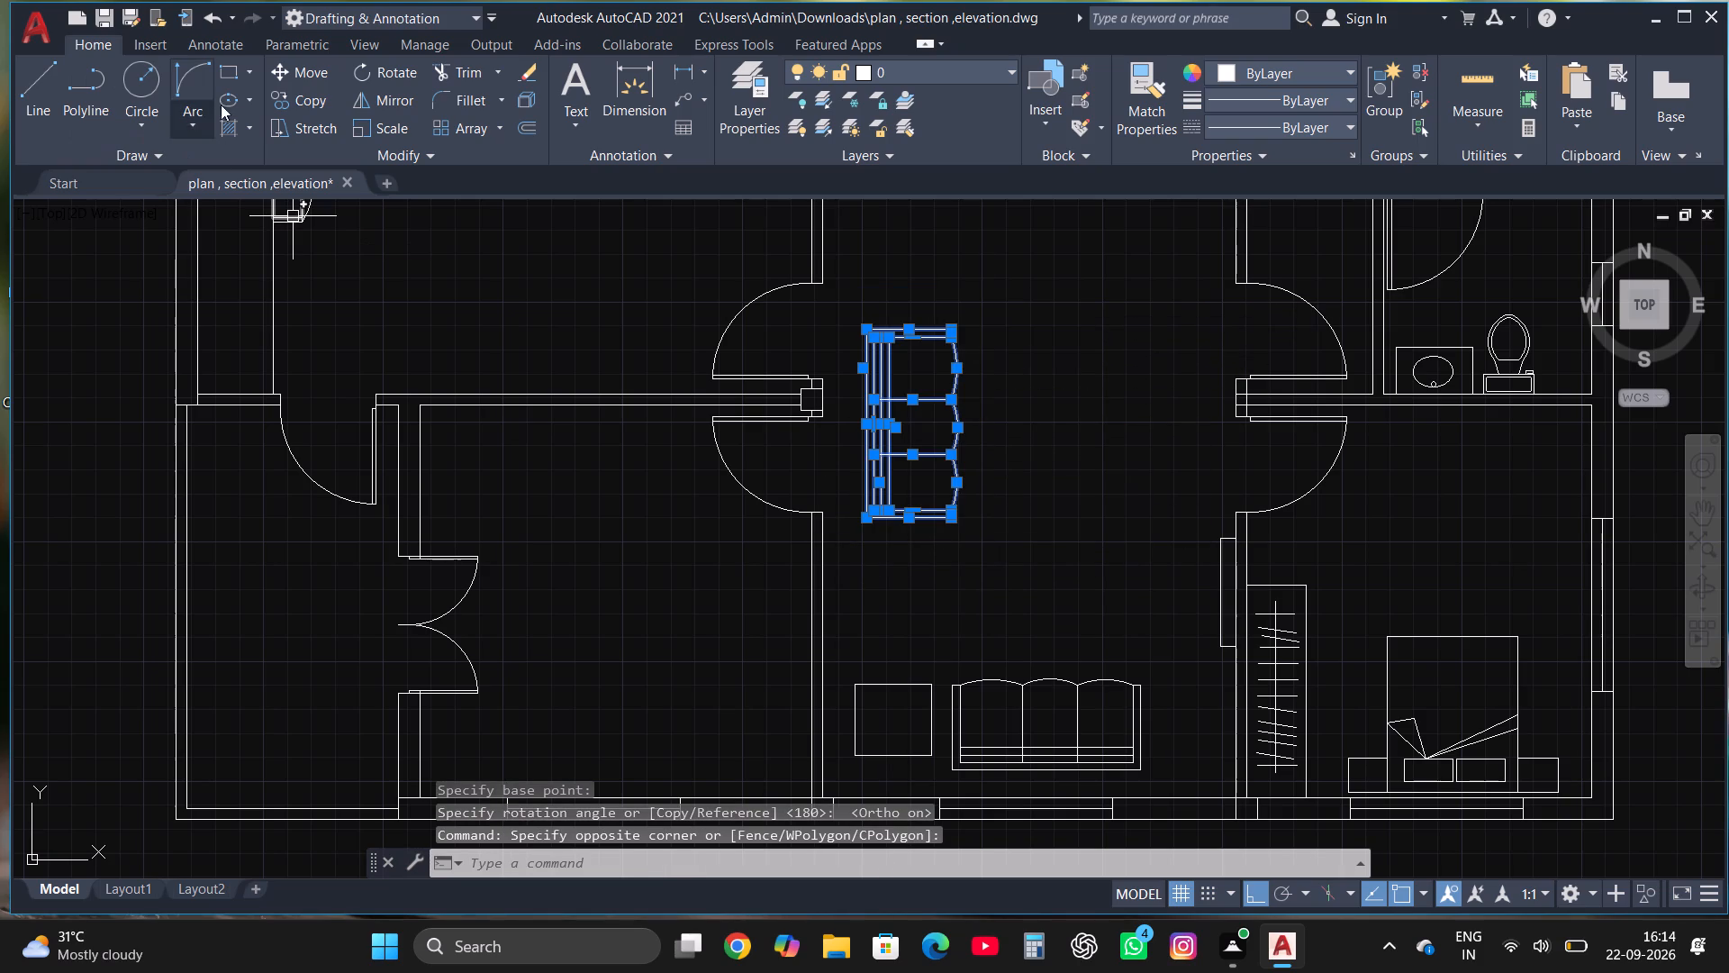
pyautogui.click(296, 67)
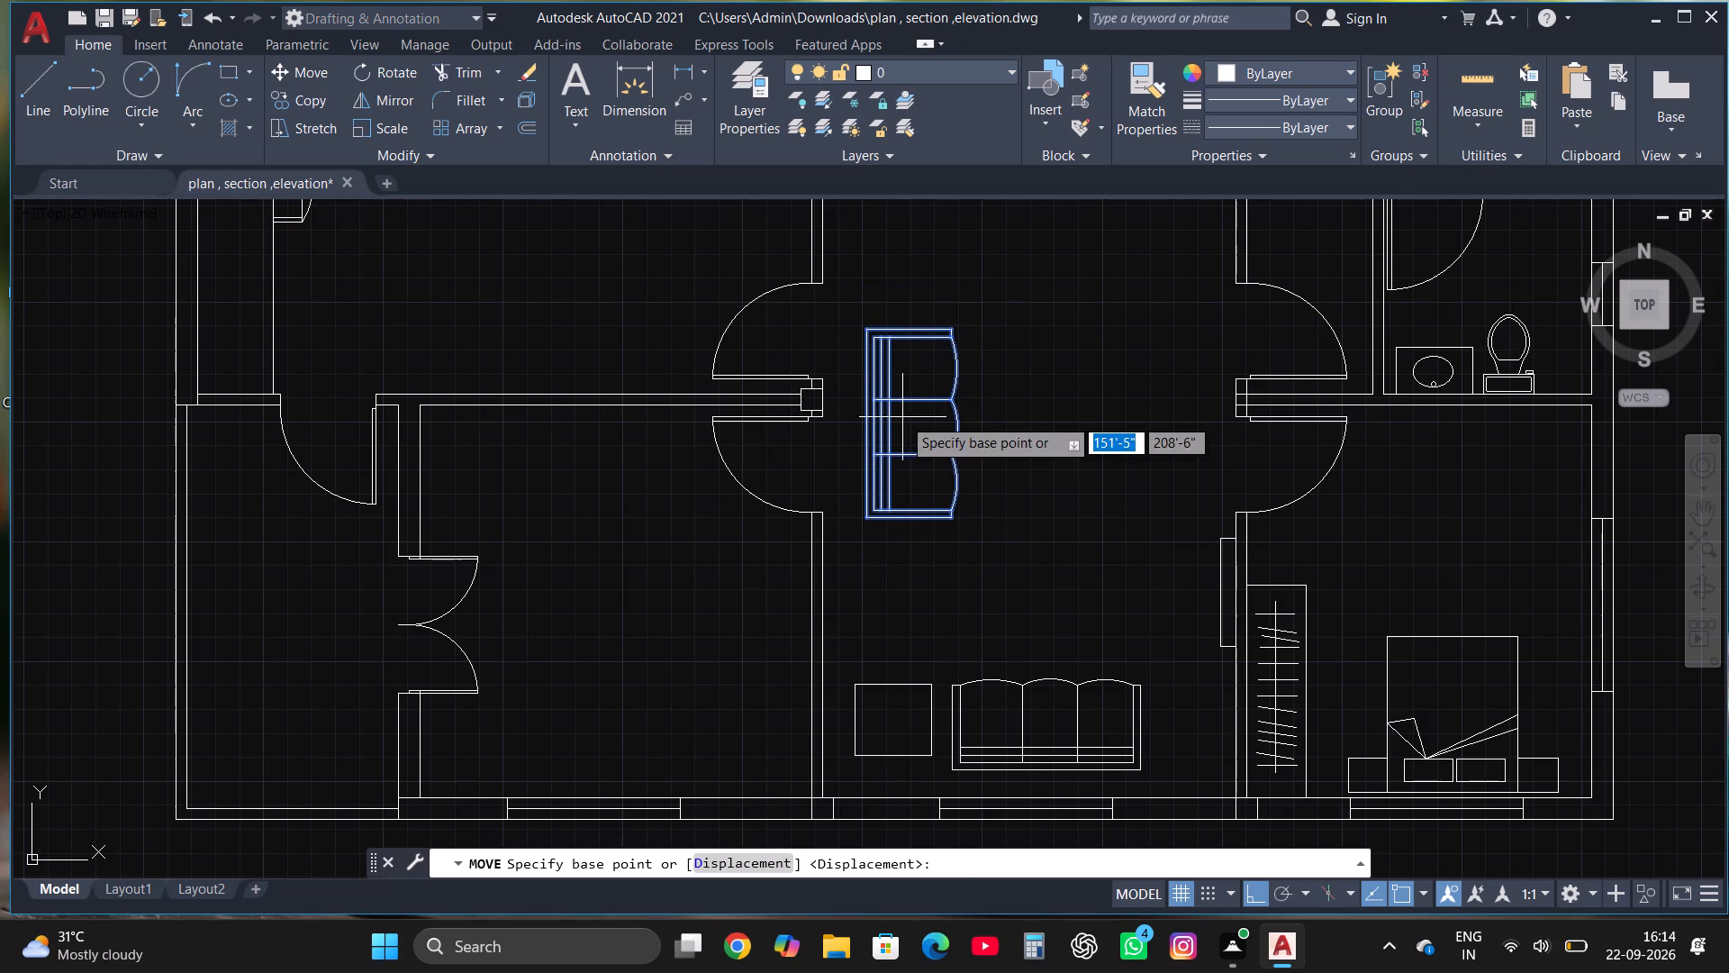
pyautogui.click(902, 417)
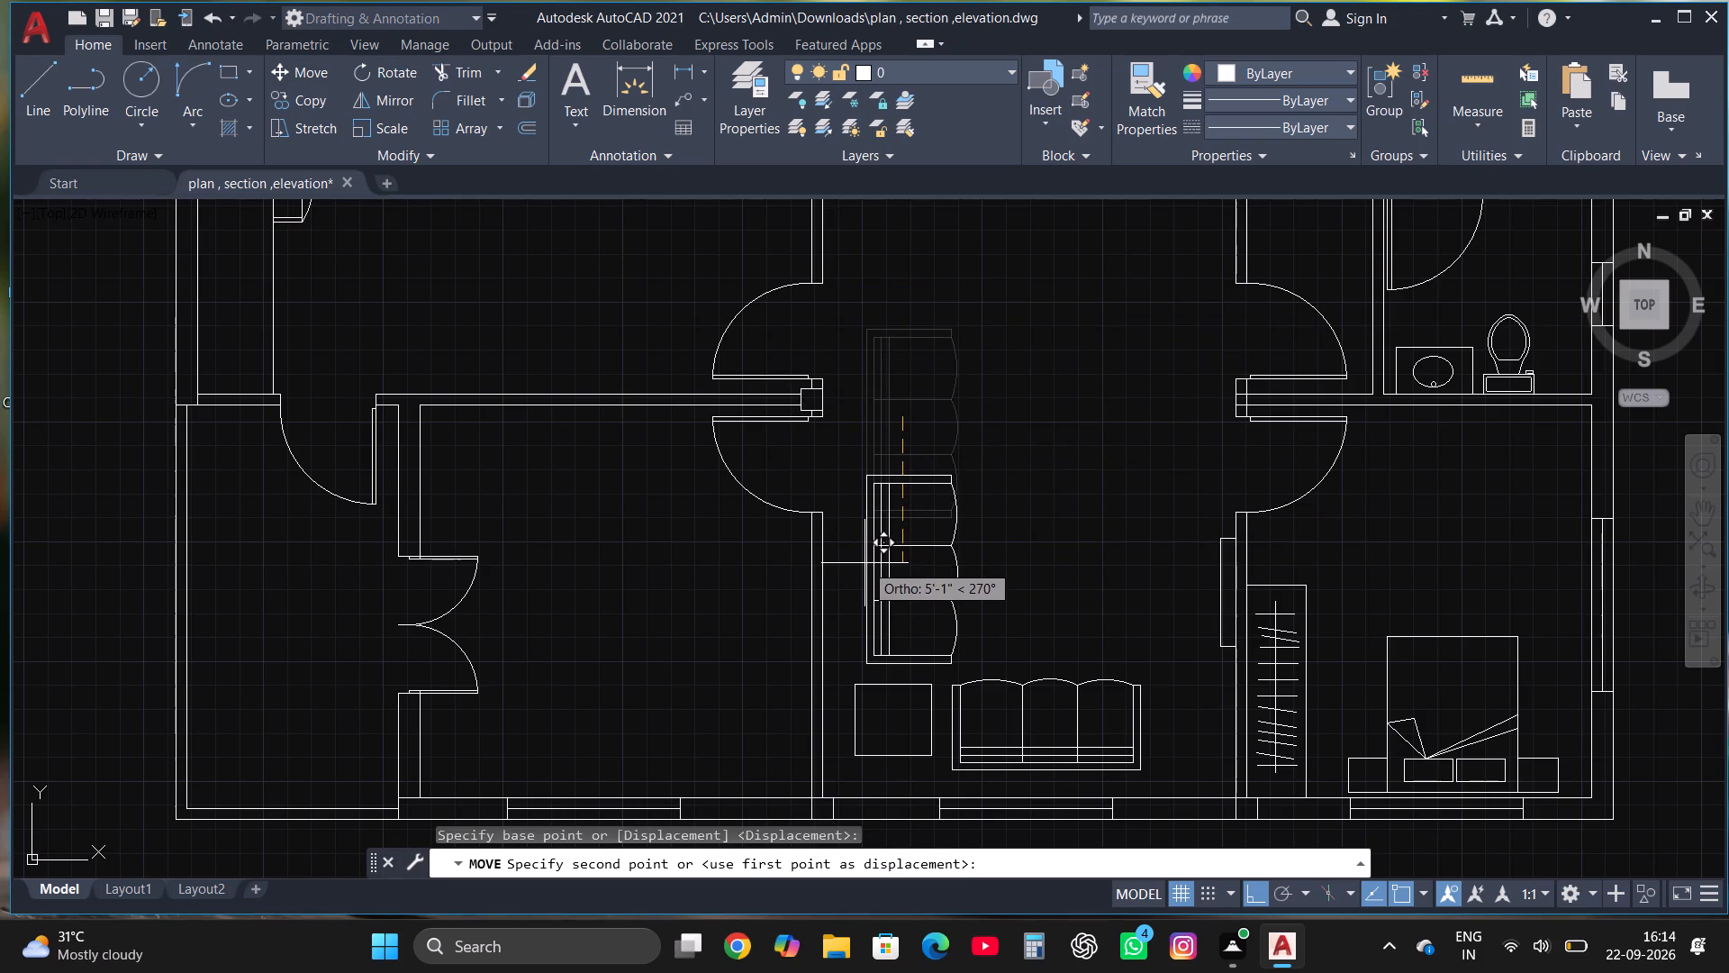
pyautogui.click(864, 563)
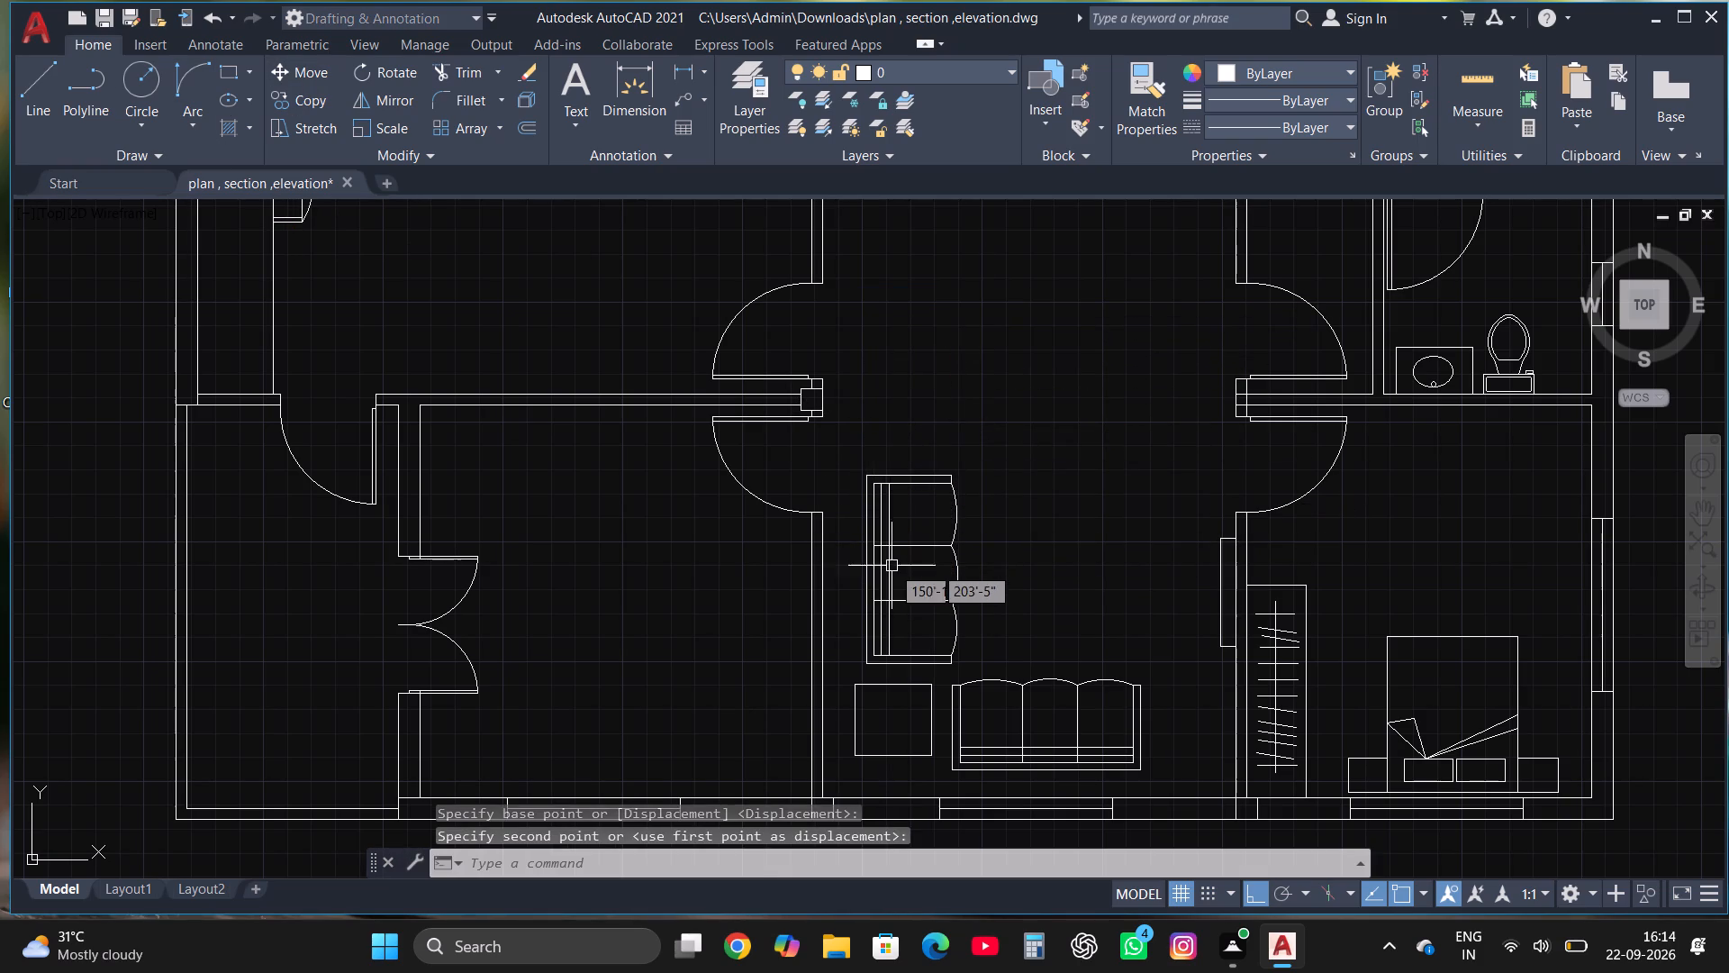
# Draw a horizontal line extending the rotated sofa's upper seat divider across its backrest and past the outer edge.
pyautogui.scroll(2, 894, 565)
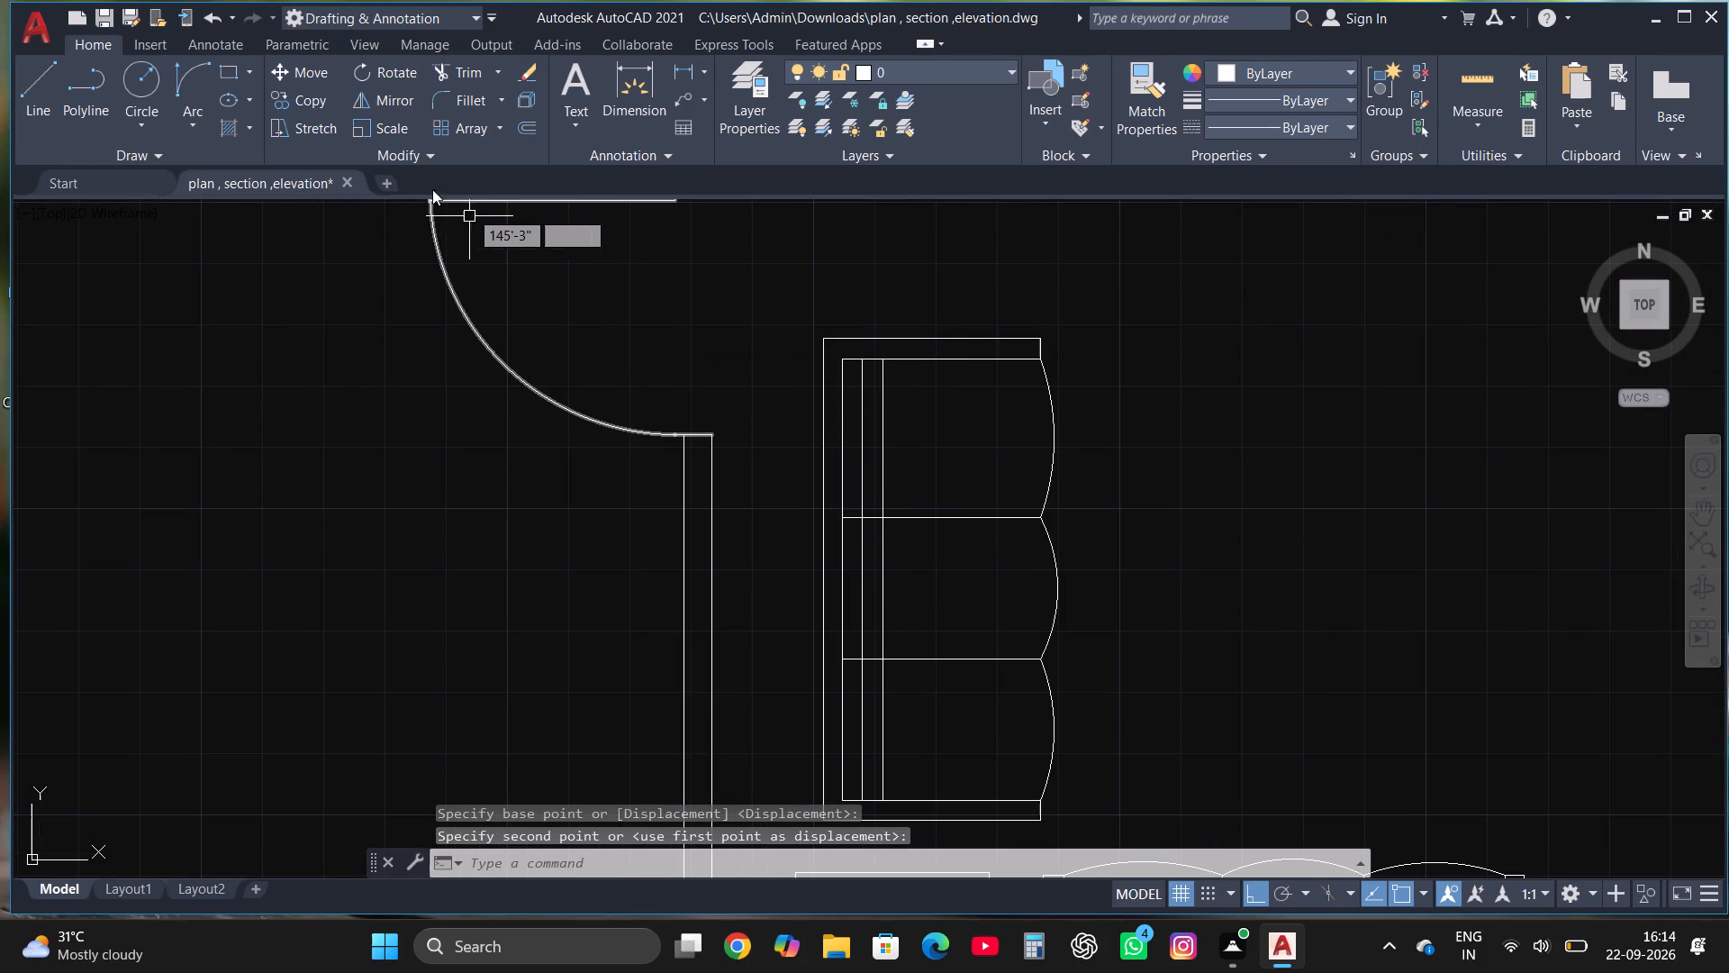
pyautogui.click(38, 72)
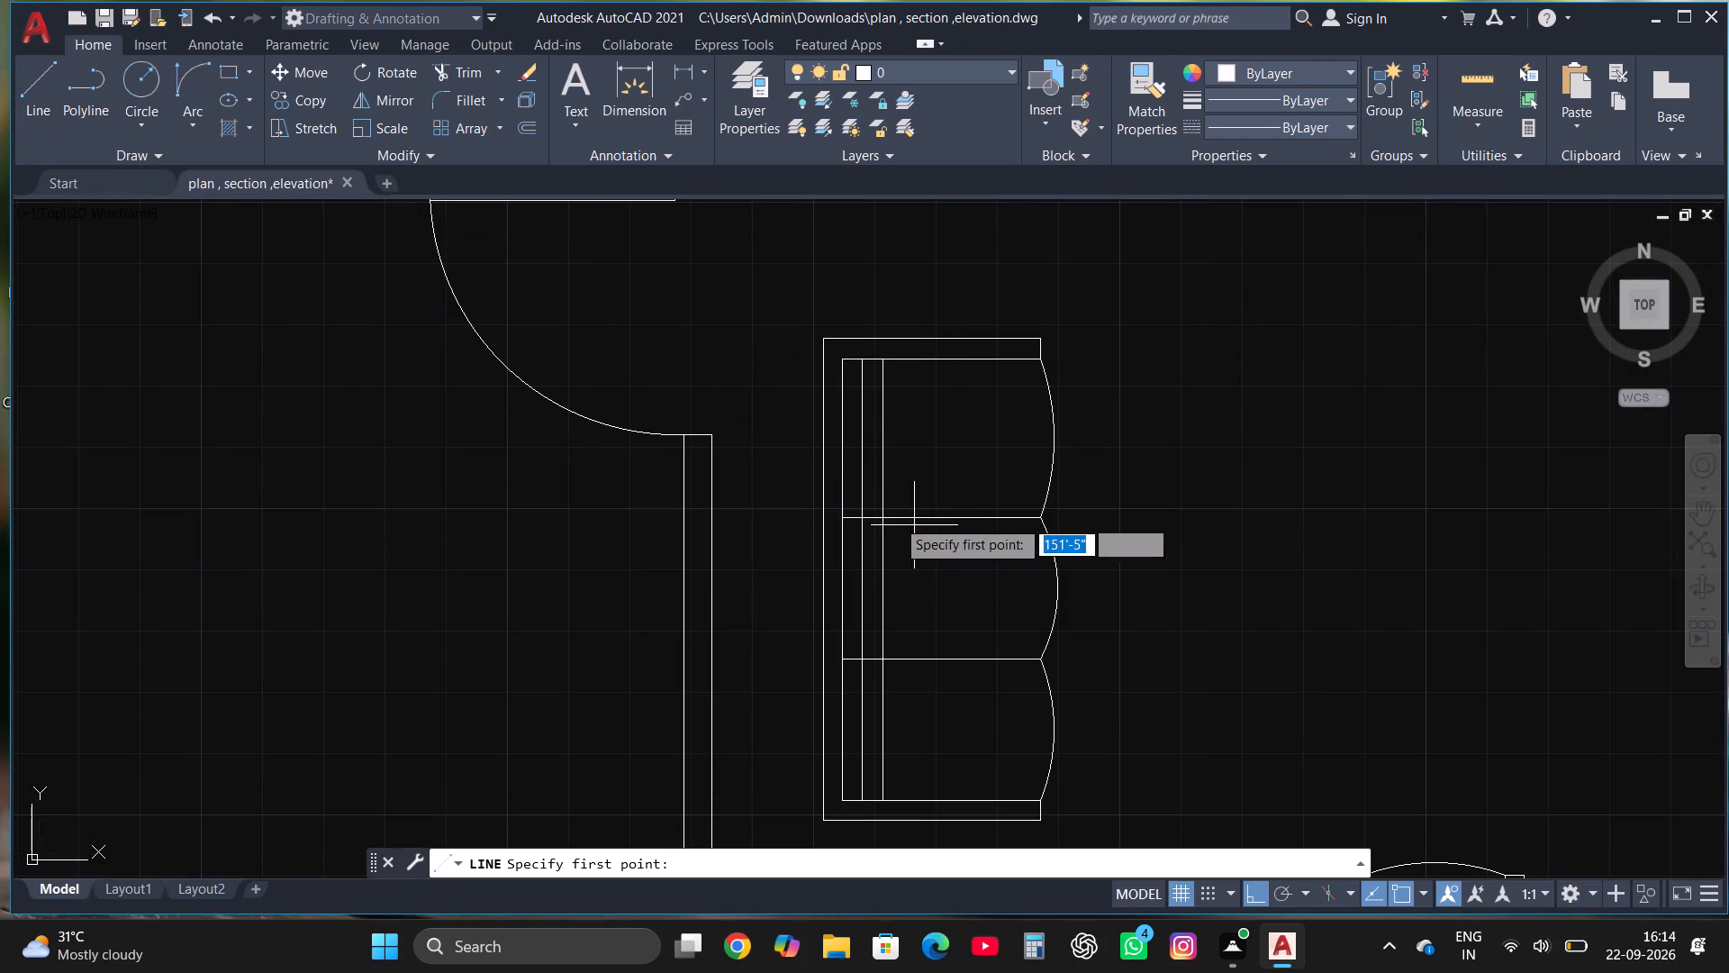
pyautogui.click(842, 522)
pyautogui.click(806, 519)
pyautogui.press('Escape')
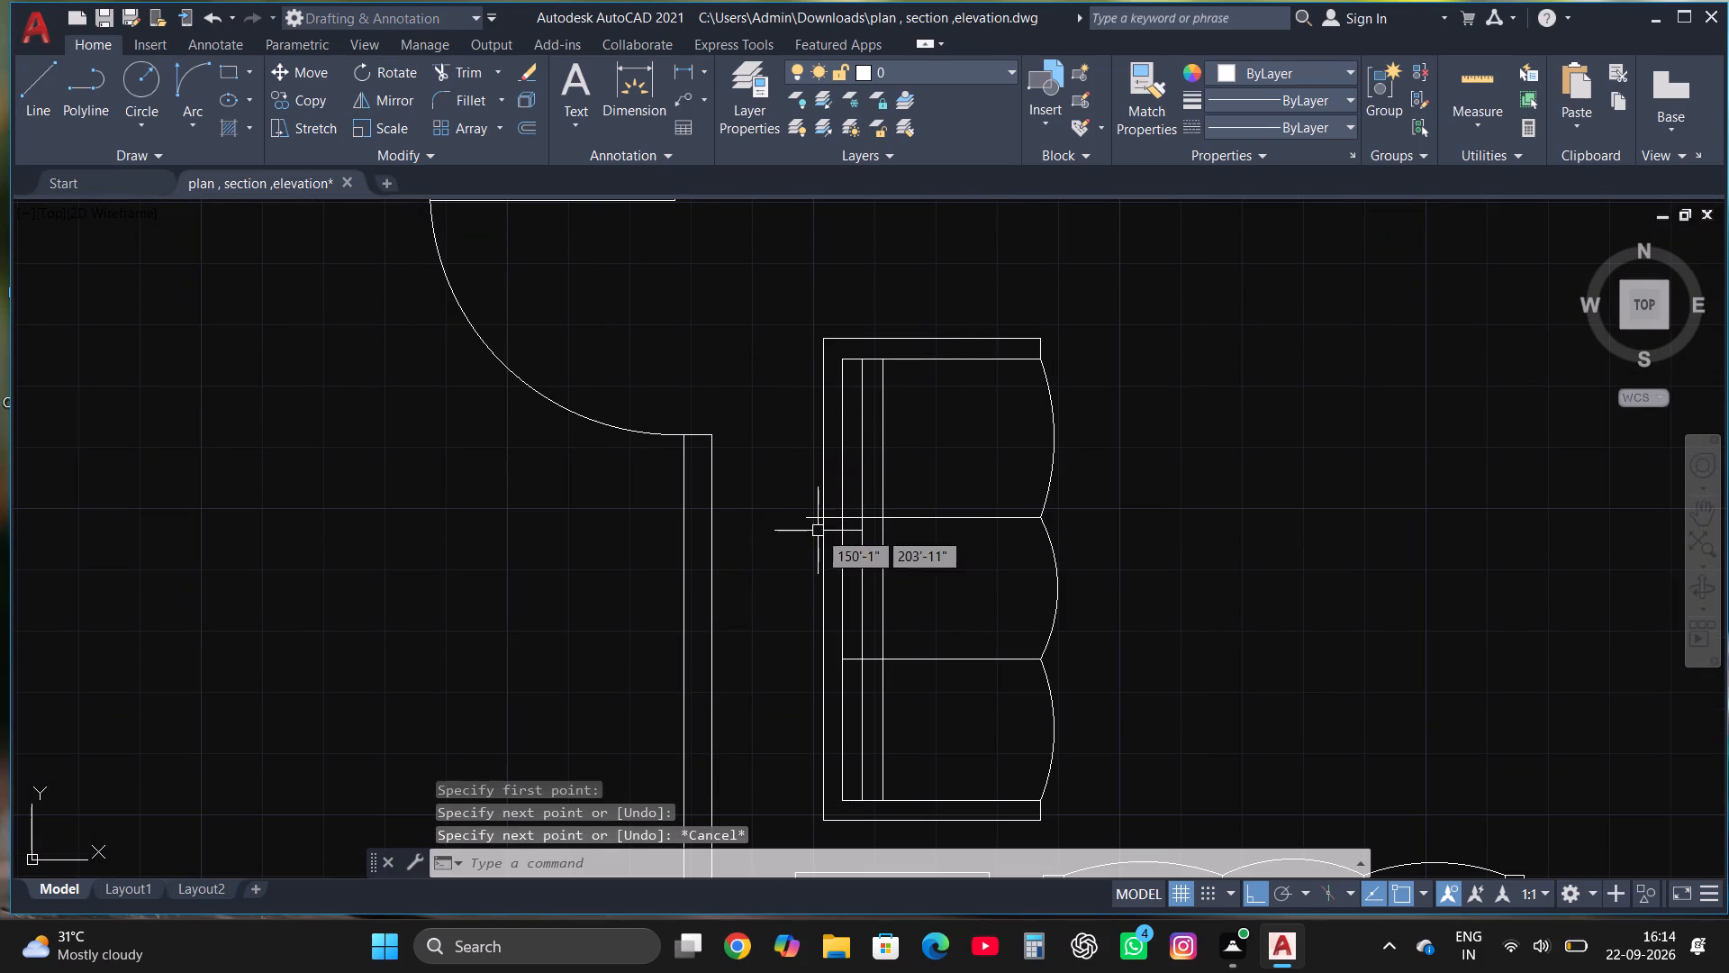
# Trim away the rotated sofa's top seat, its armrest and the line overhang to leave a two-seat sofa.
pyautogui.click(470, 68)
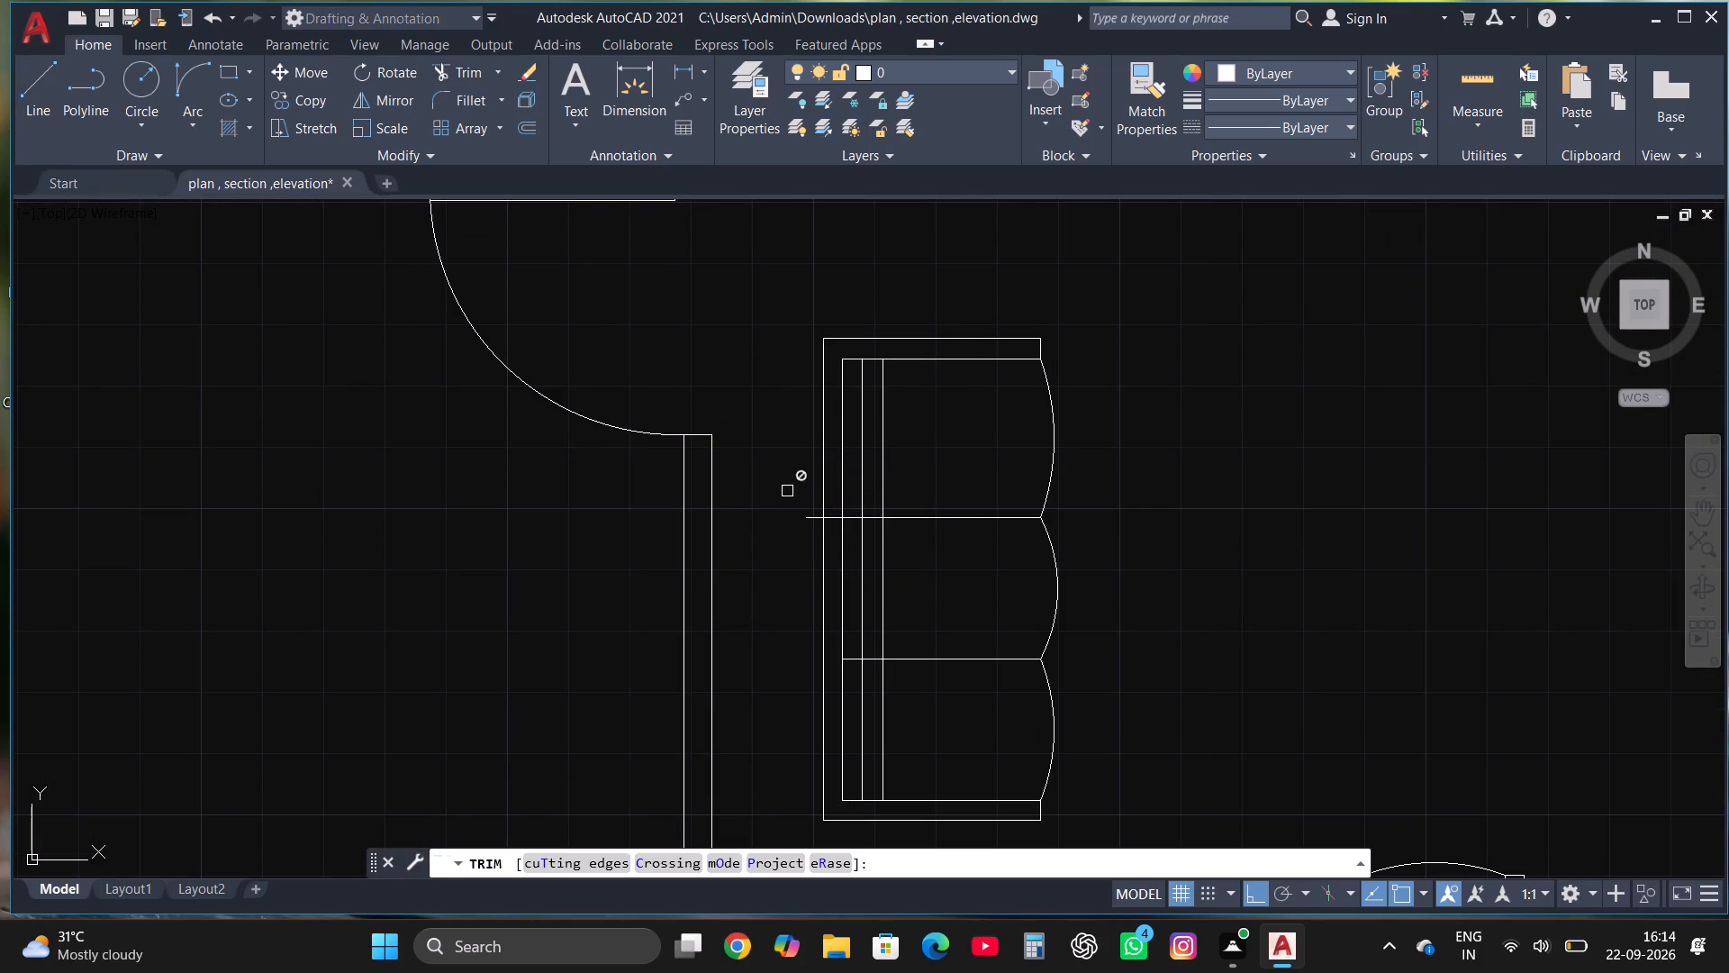
pyautogui.click(807, 516)
pyautogui.click(808, 468)
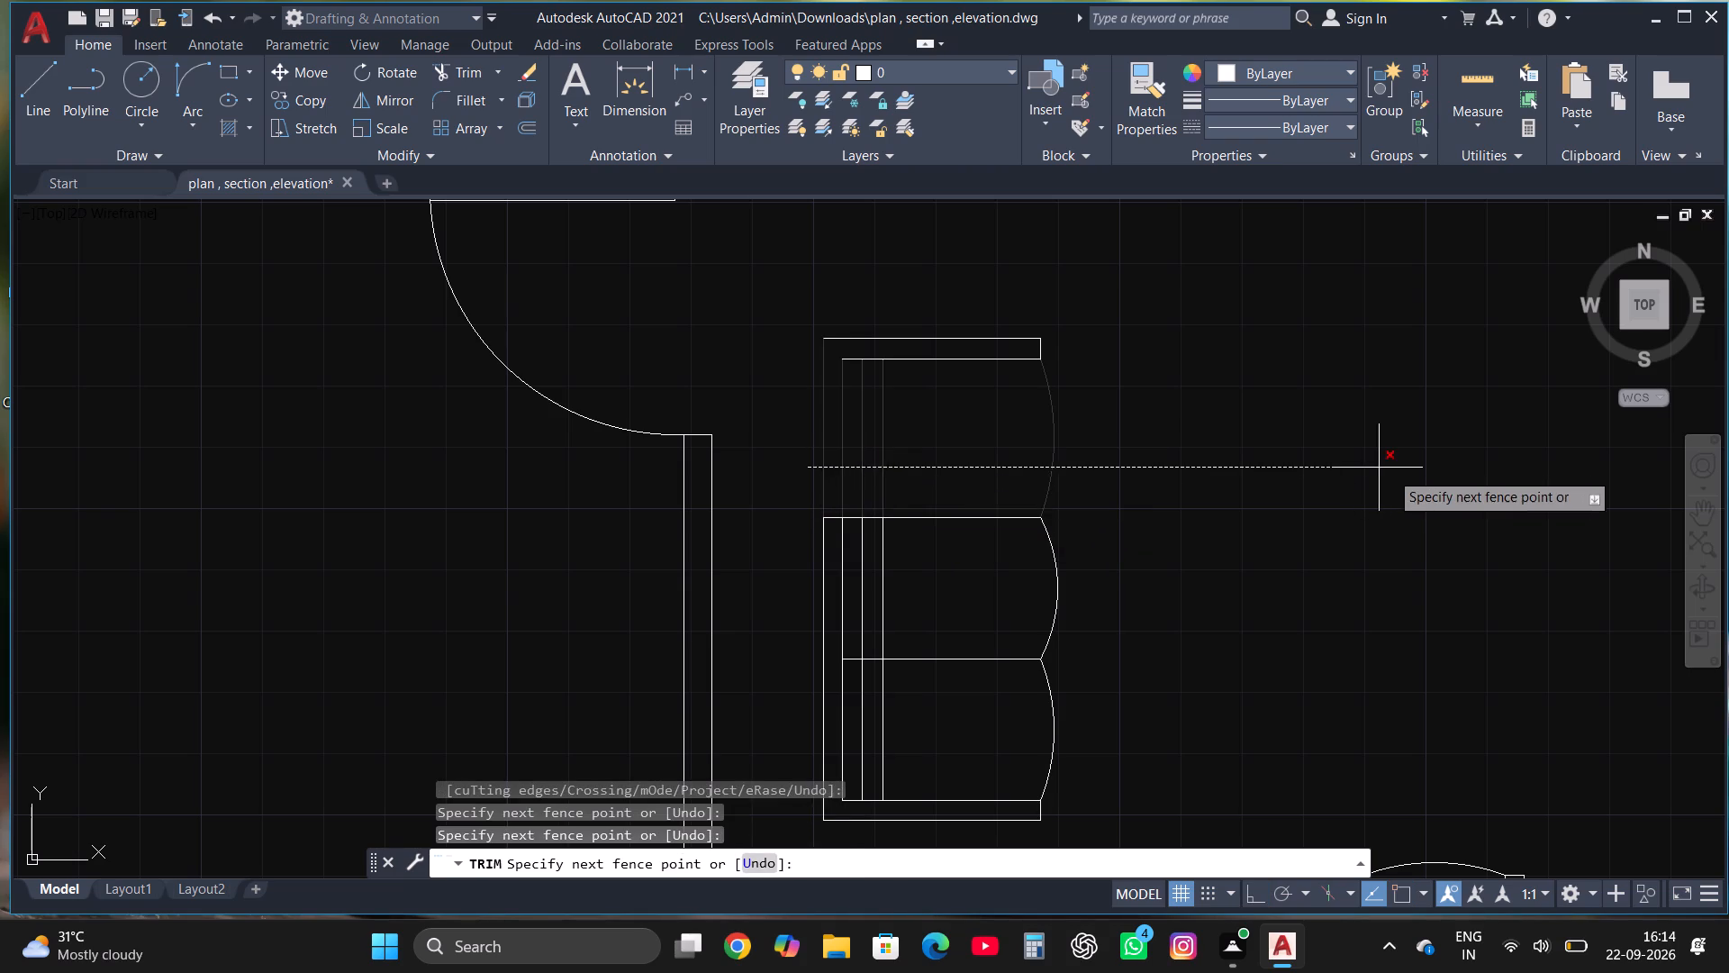
pyautogui.click(1390, 471)
pyautogui.click(1015, 318)
pyautogui.click(972, 410)
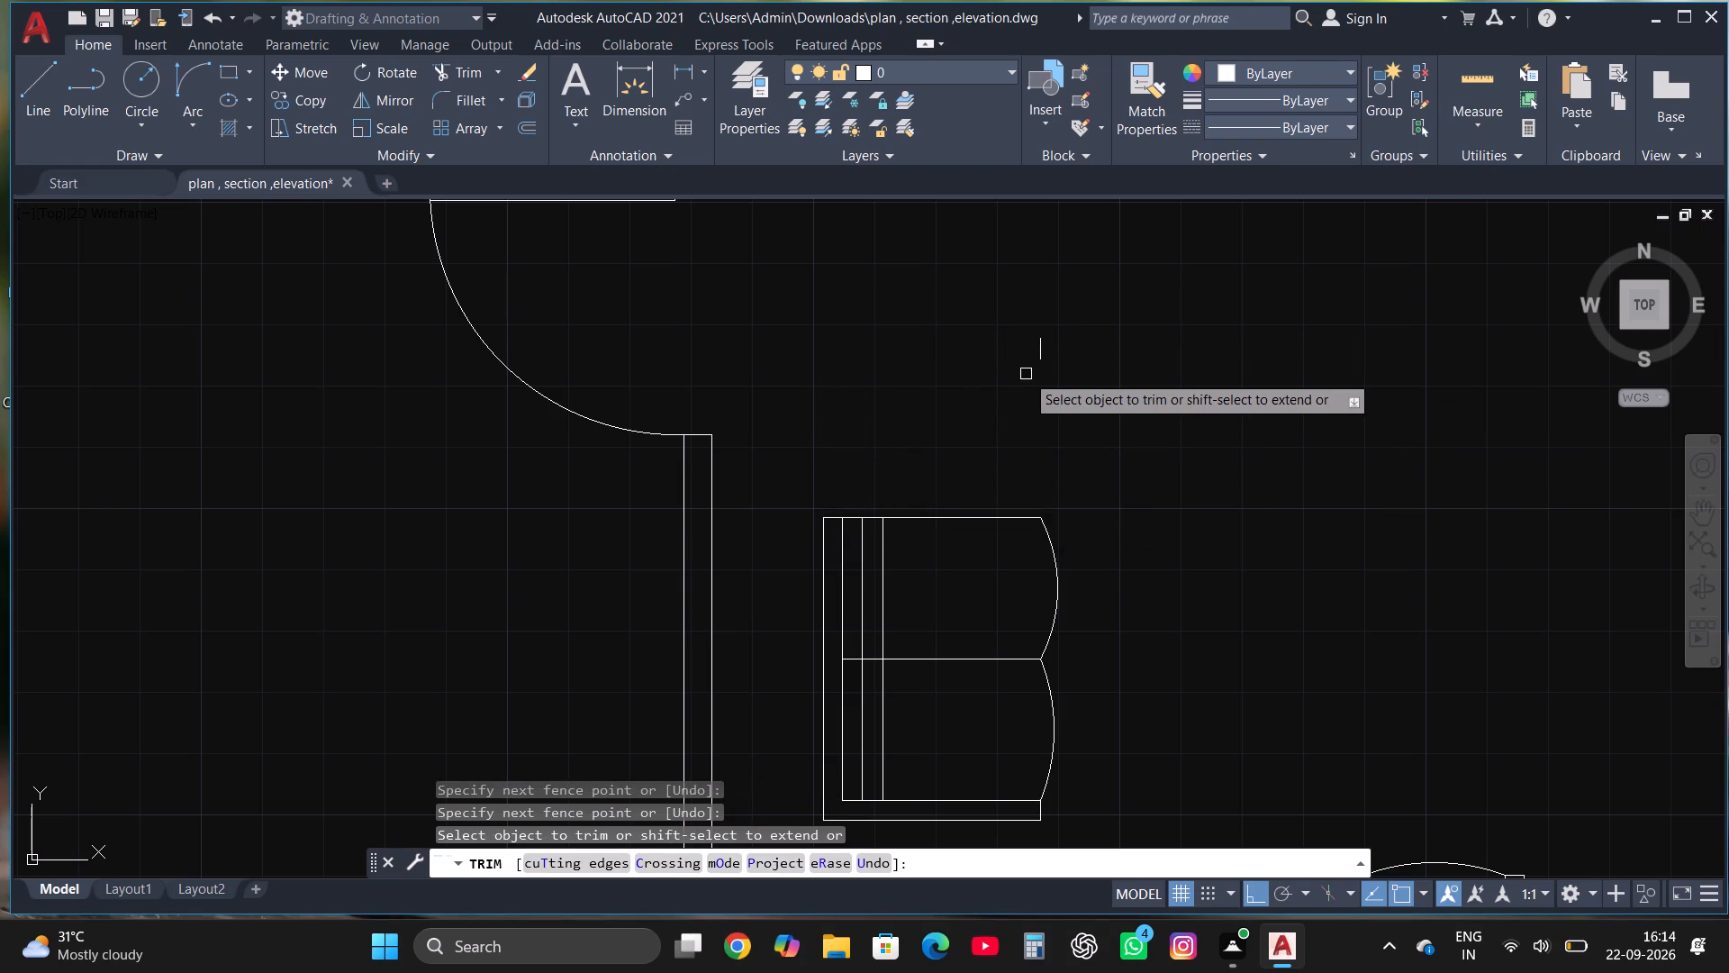
pyautogui.click(1040, 351)
pyautogui.press('Escape')
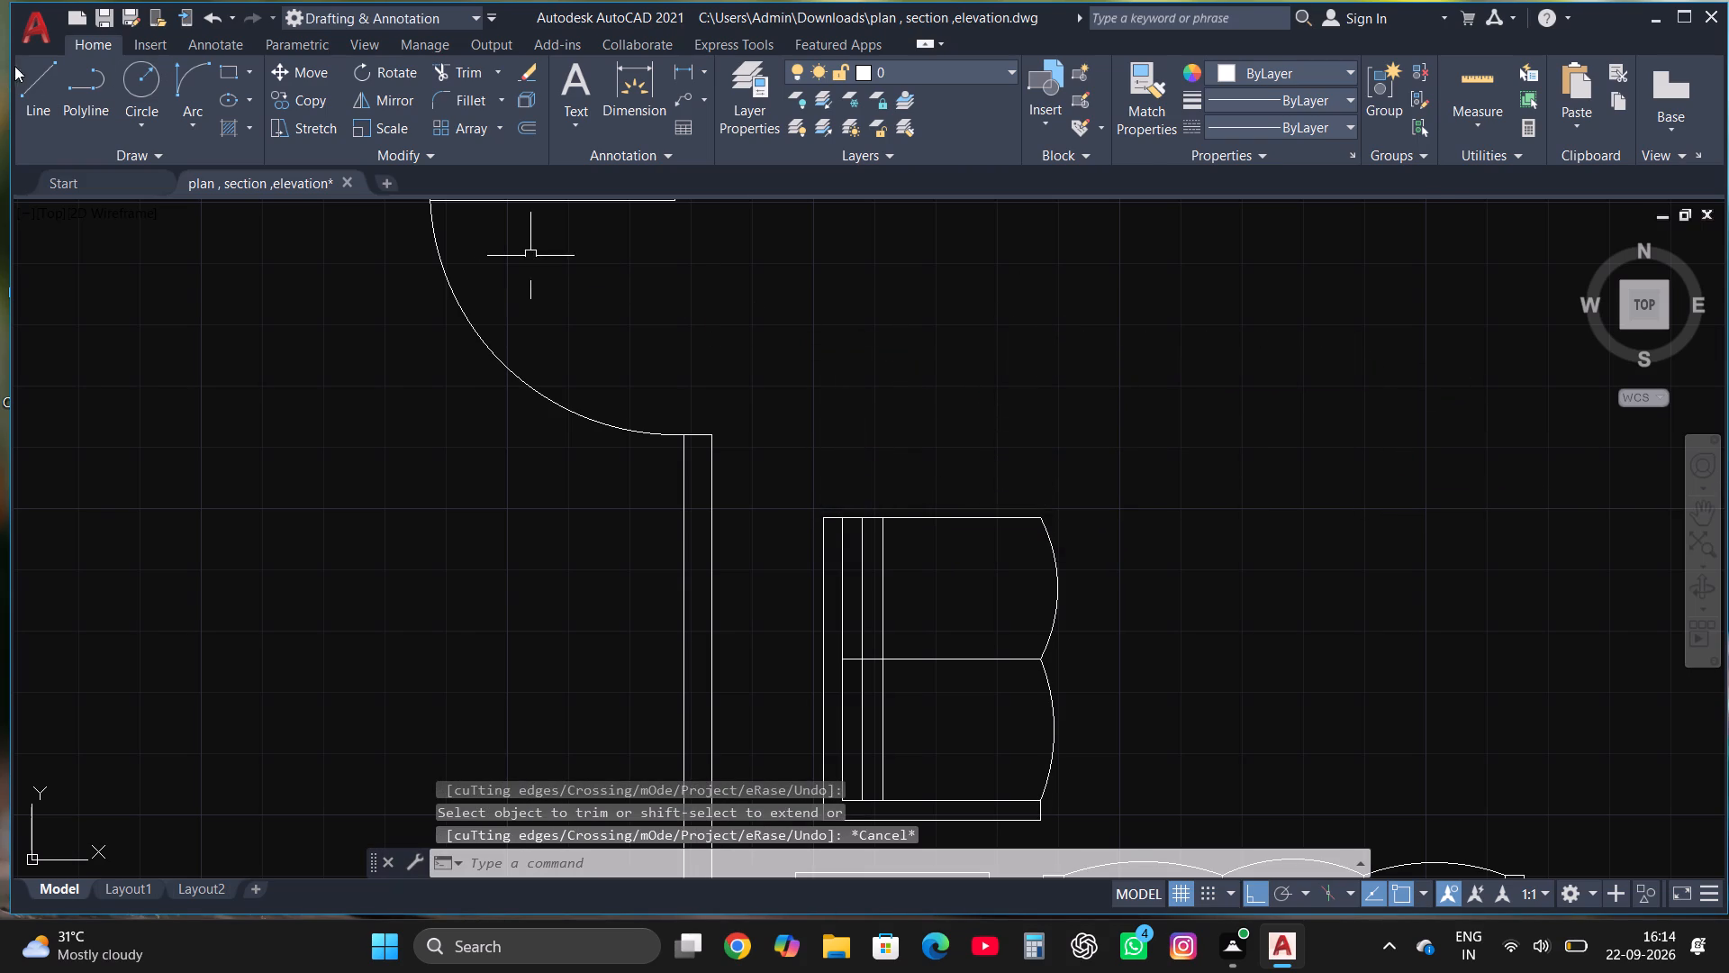
# Draw the two-seat sofa's upper armrest with a short vertical end and a top line about 3' long.
pyautogui.click(39, 69)
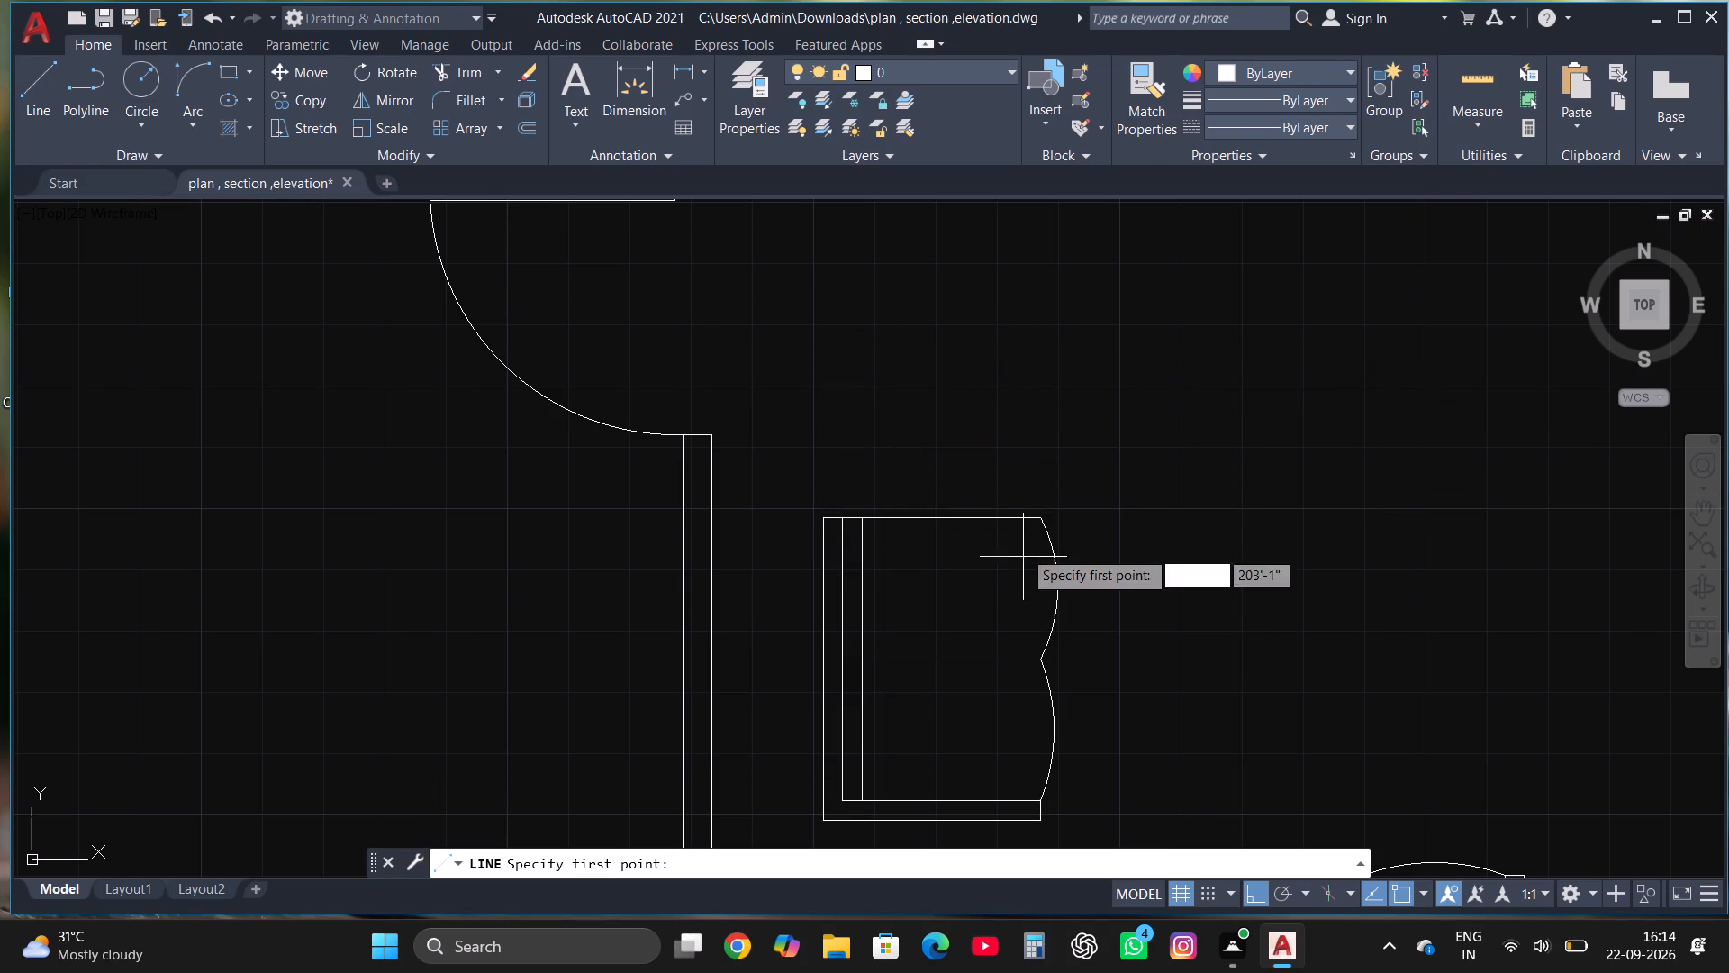
pyautogui.click(1046, 514)
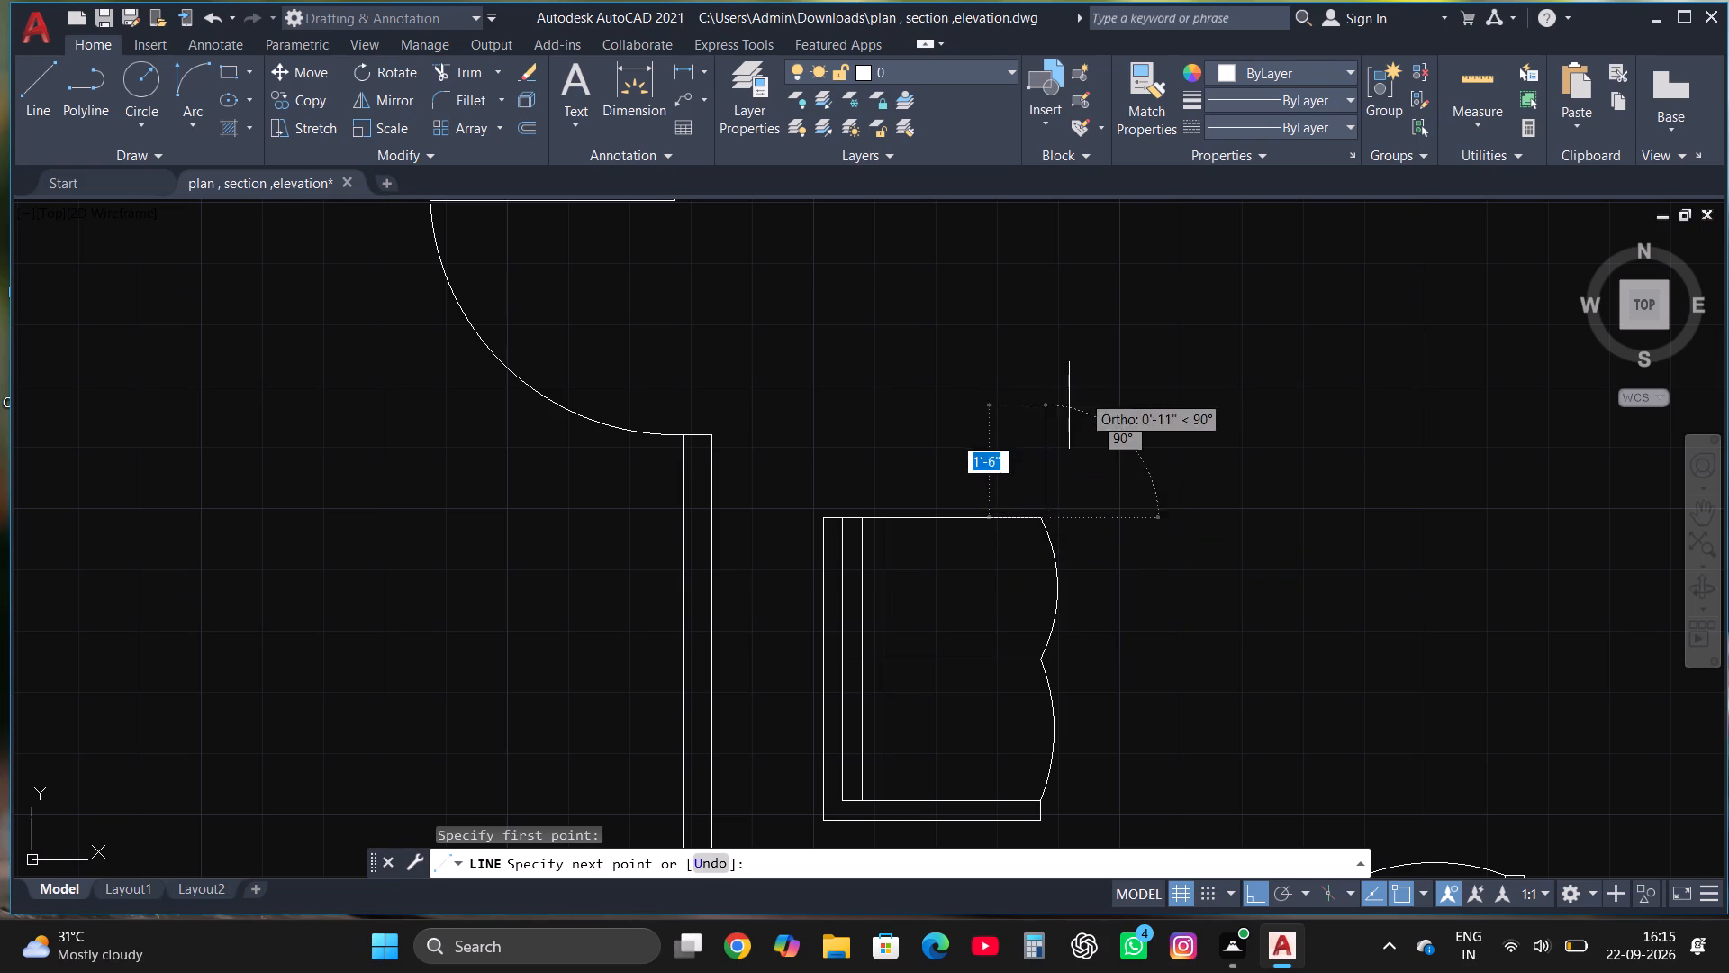
pyautogui.click(50, 92)
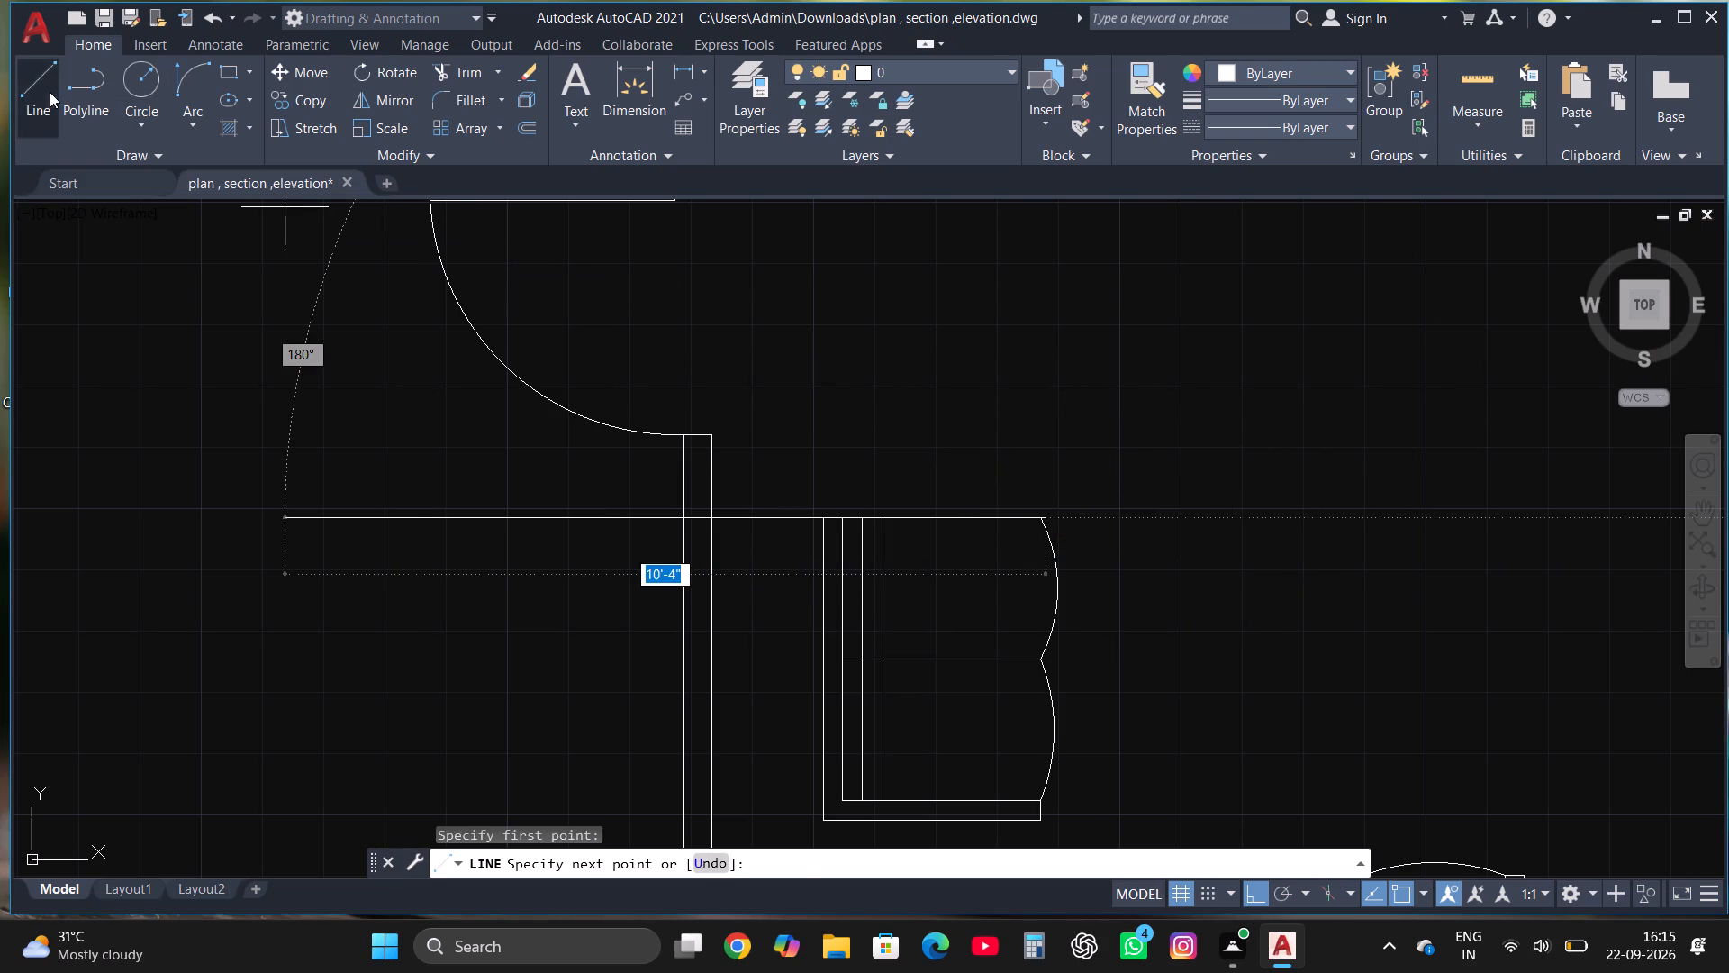
pyautogui.click(1041, 520)
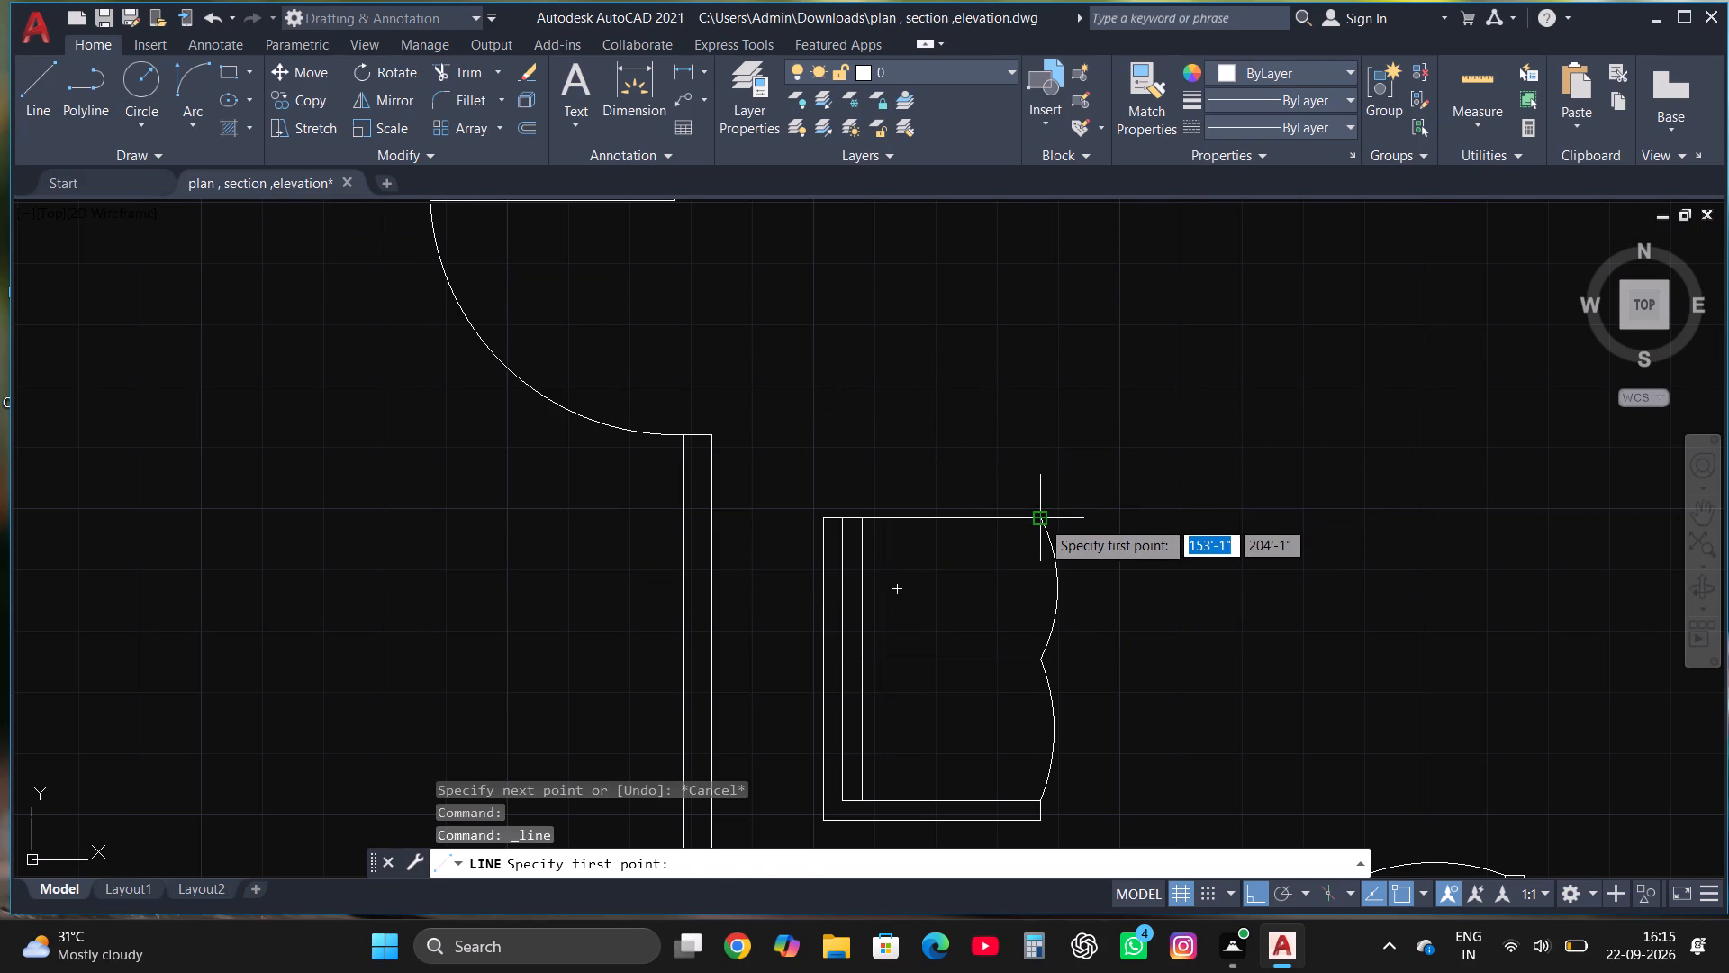
pyautogui.click(1043, 497)
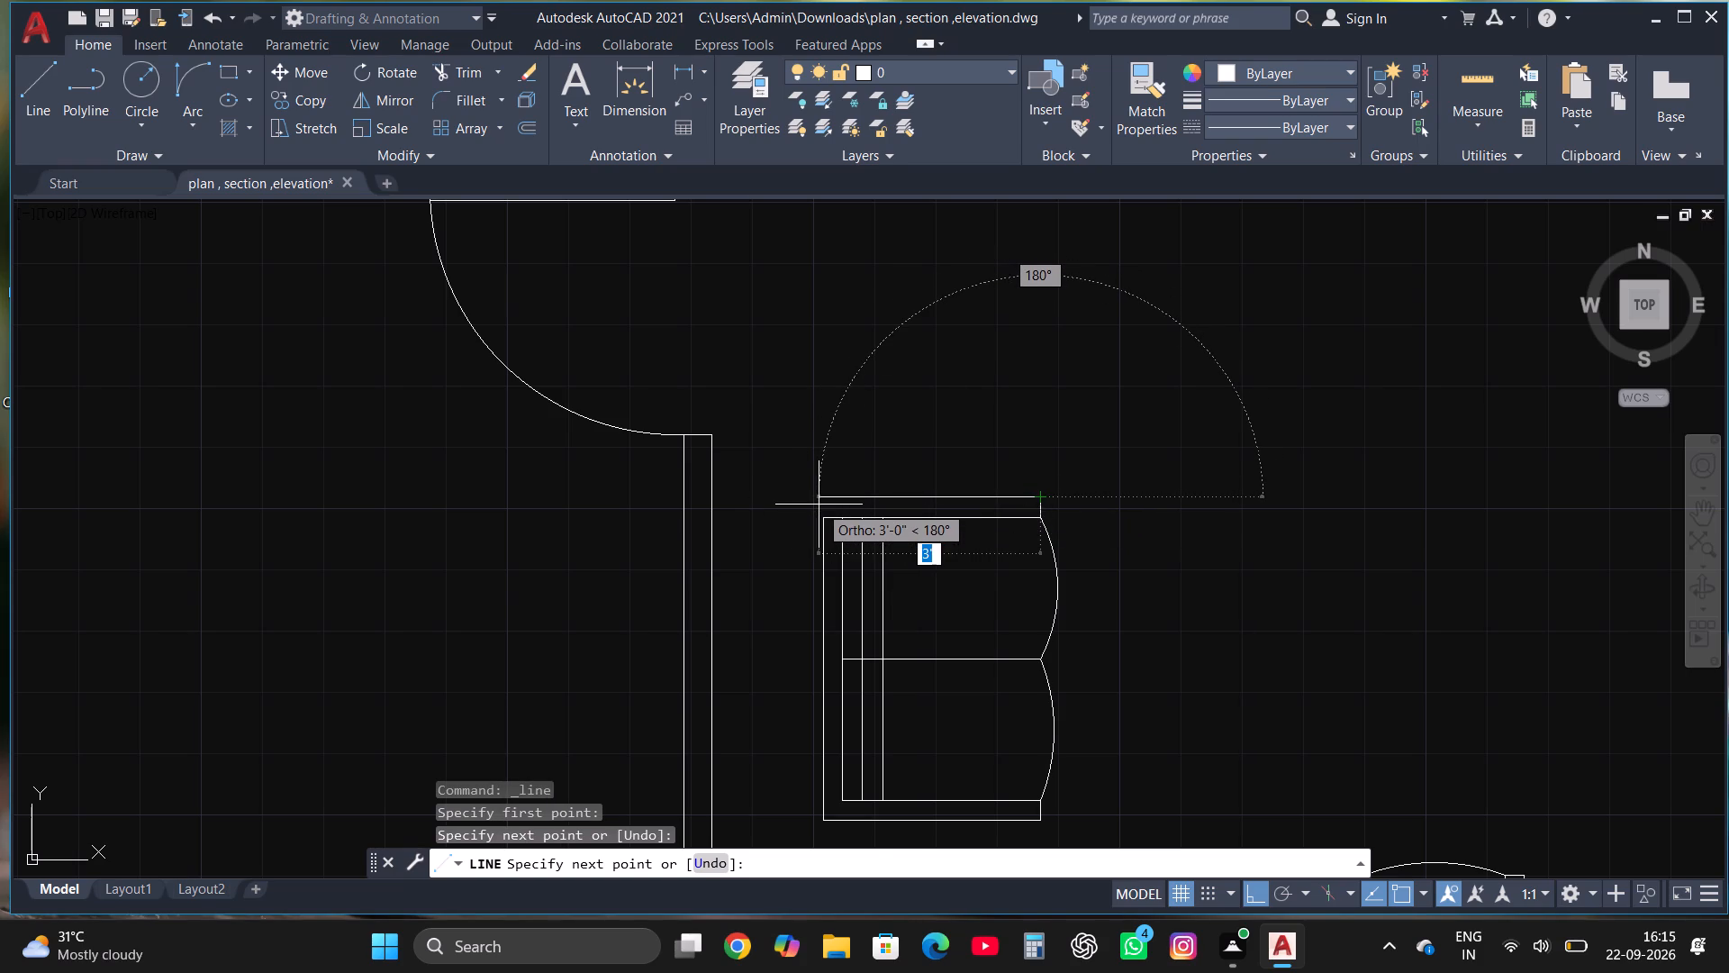
pyautogui.click(826, 506)
pyautogui.press('Escape')
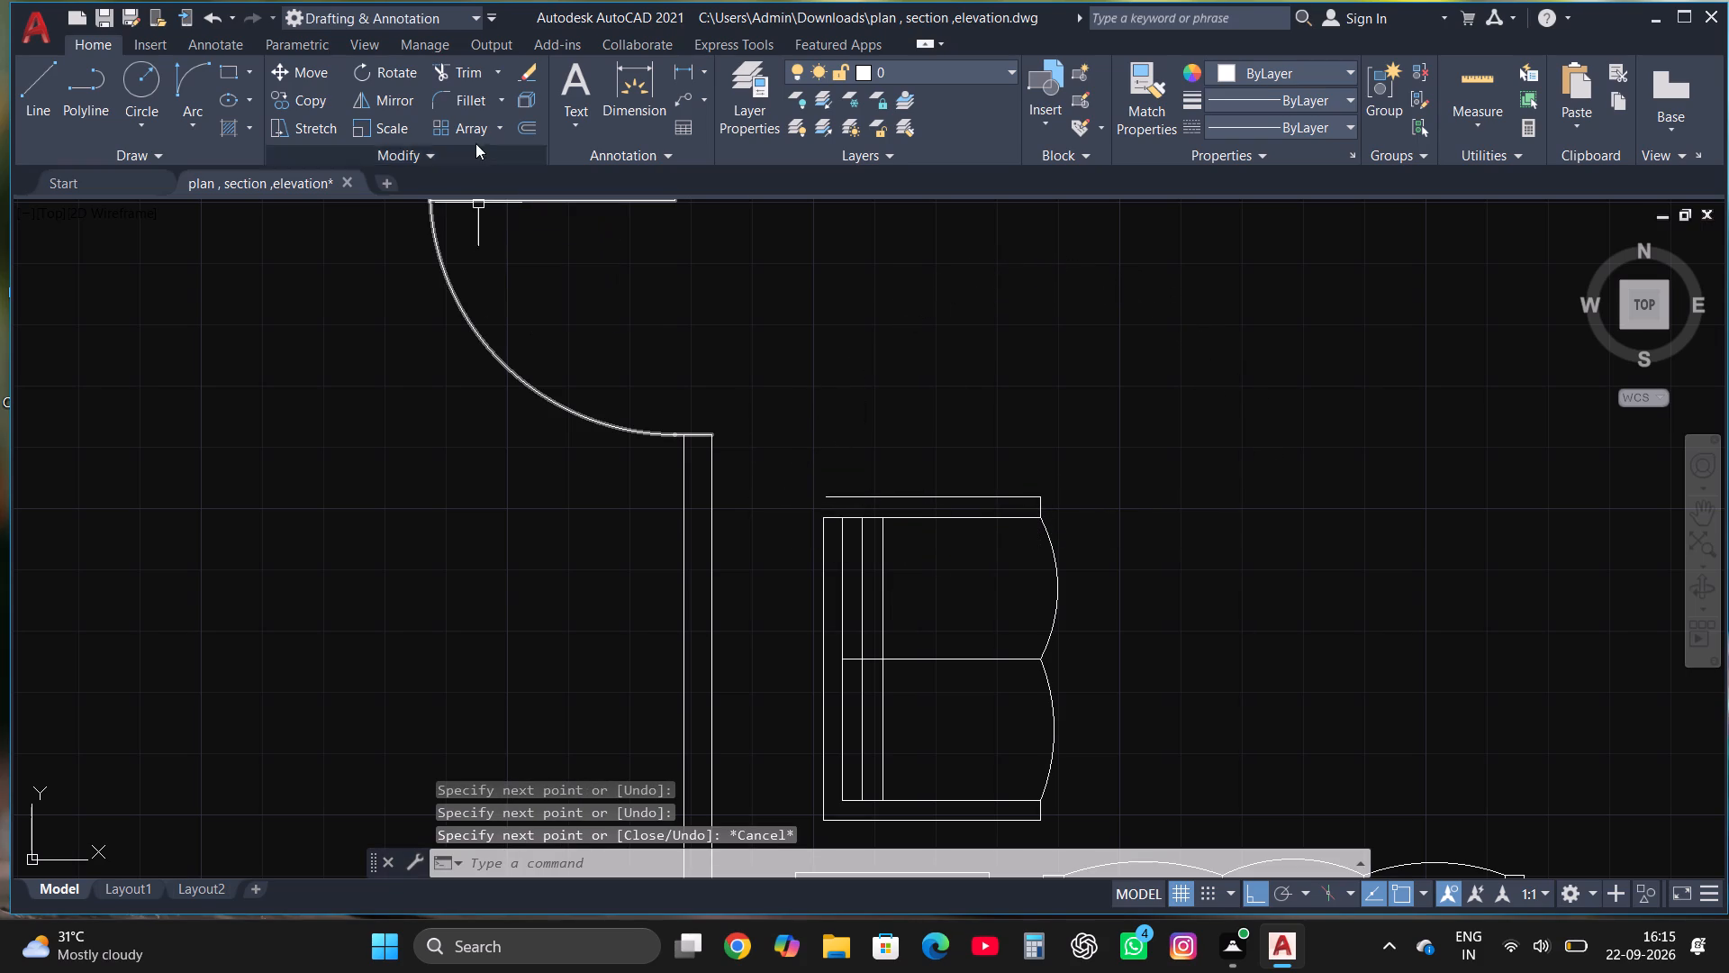
# Fillet the armrest's top line with the sofa's outer back edge to close the corner.
pyautogui.click(463, 101)
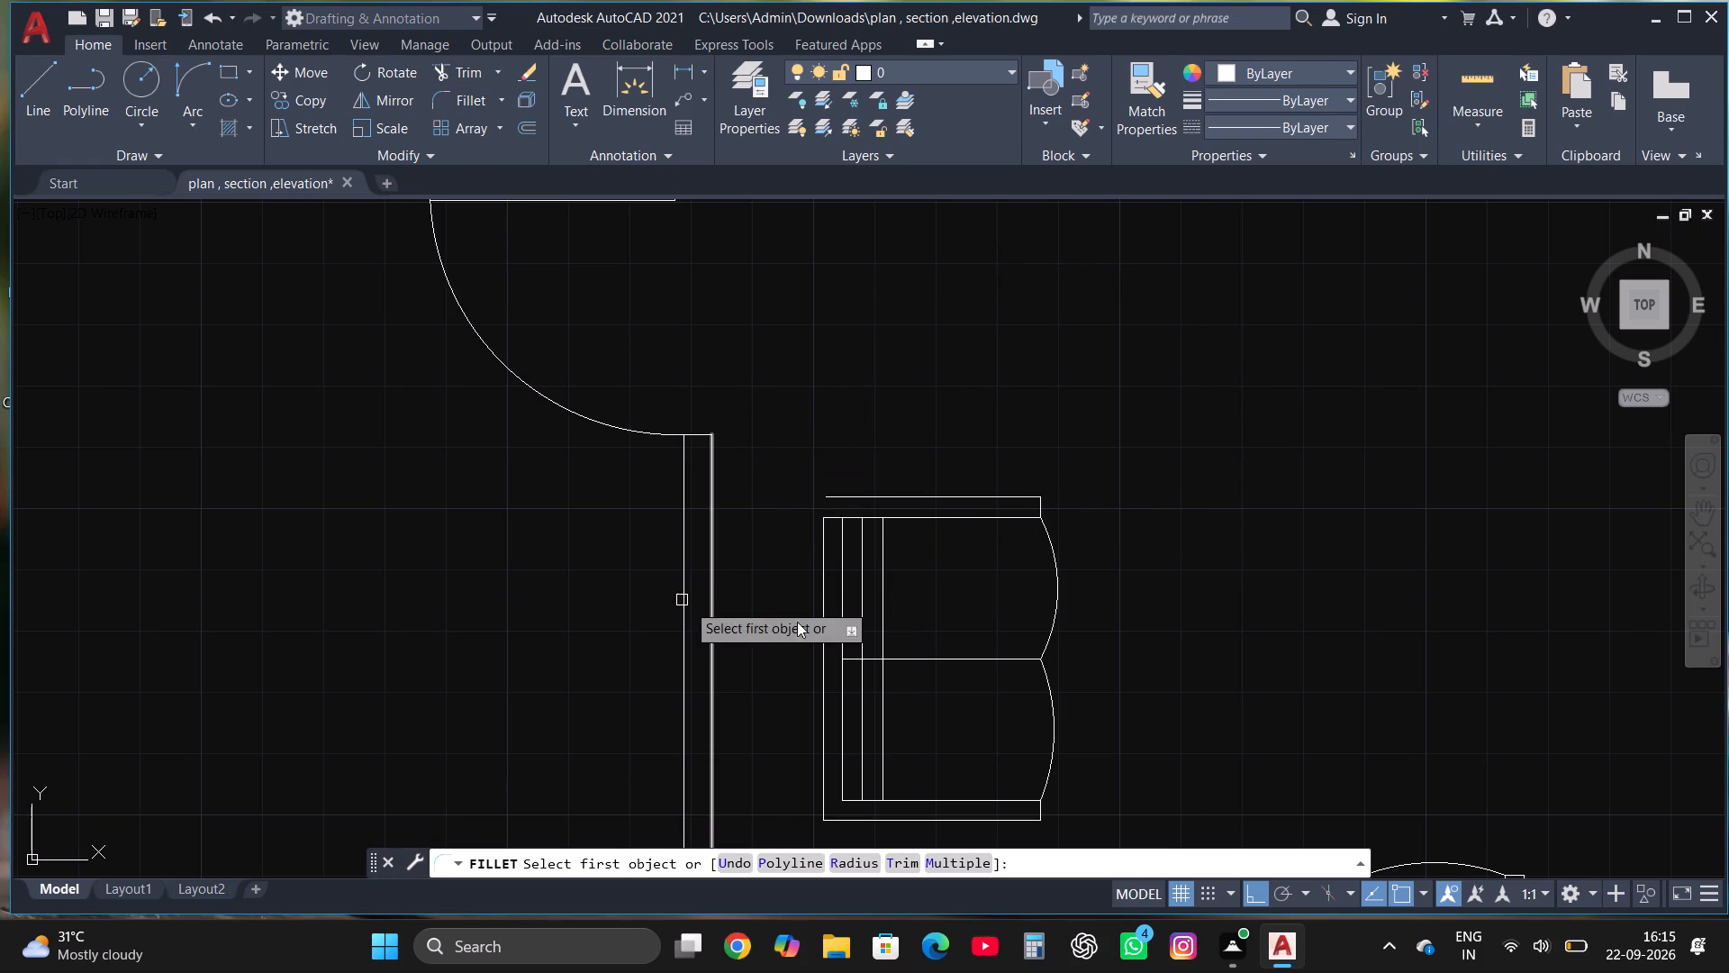
pyautogui.click(824, 567)
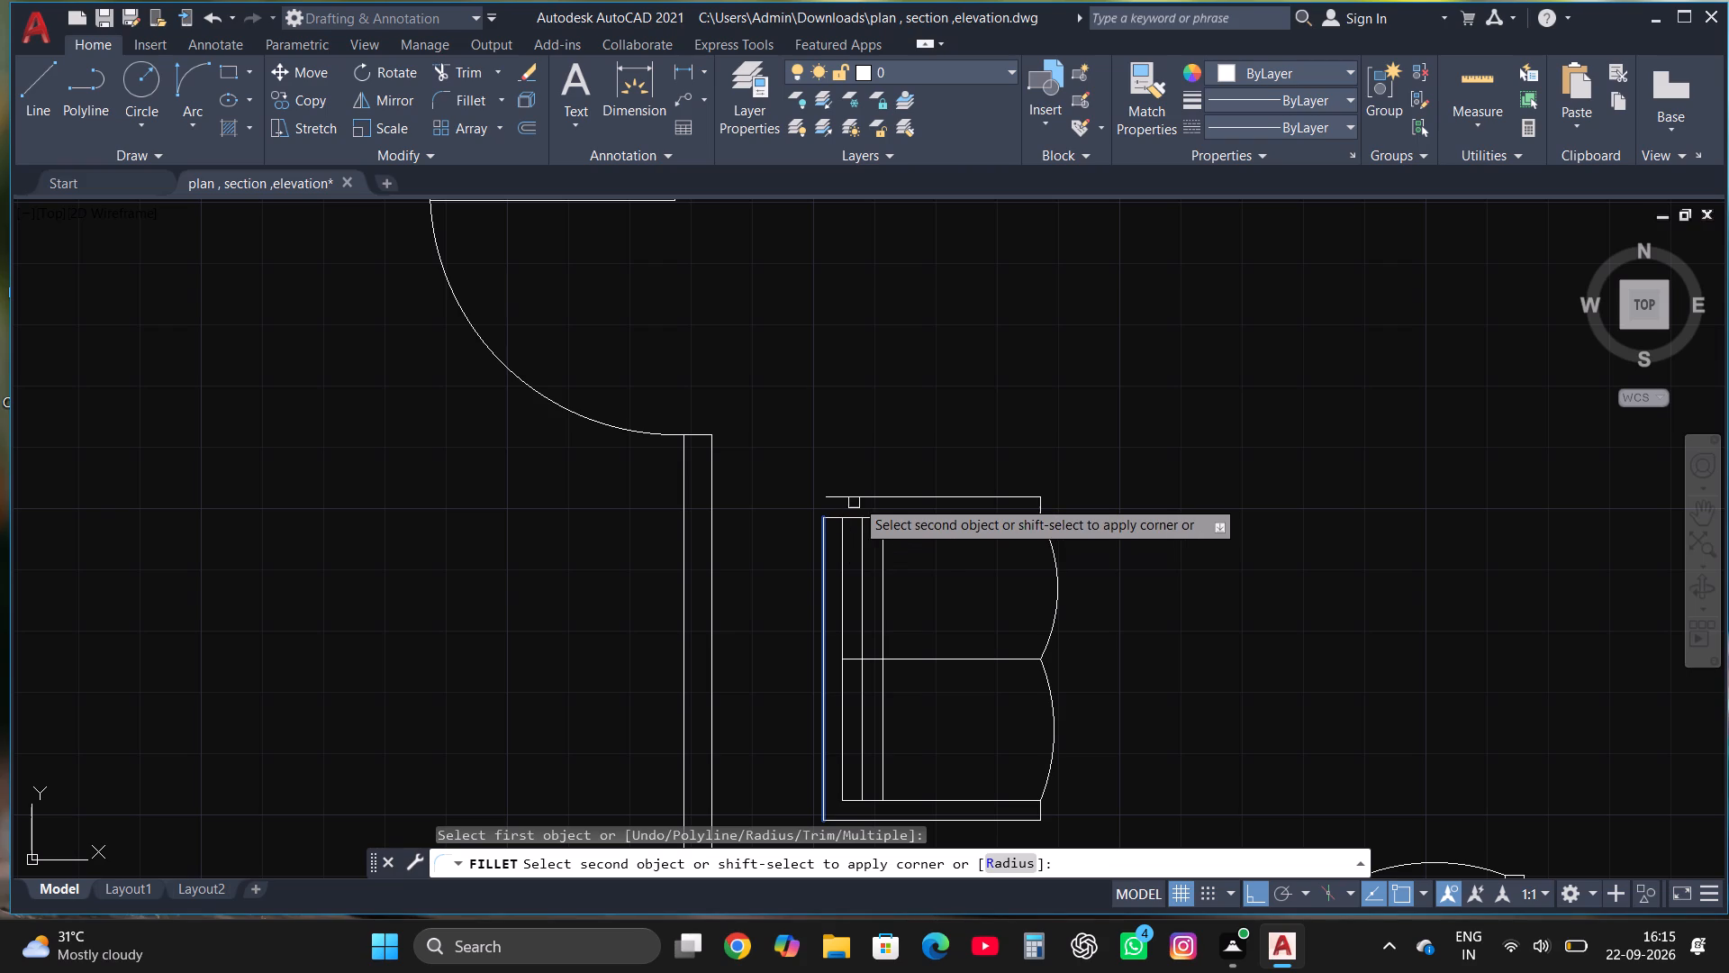
pyautogui.click(860, 502)
pyautogui.press('Escape')
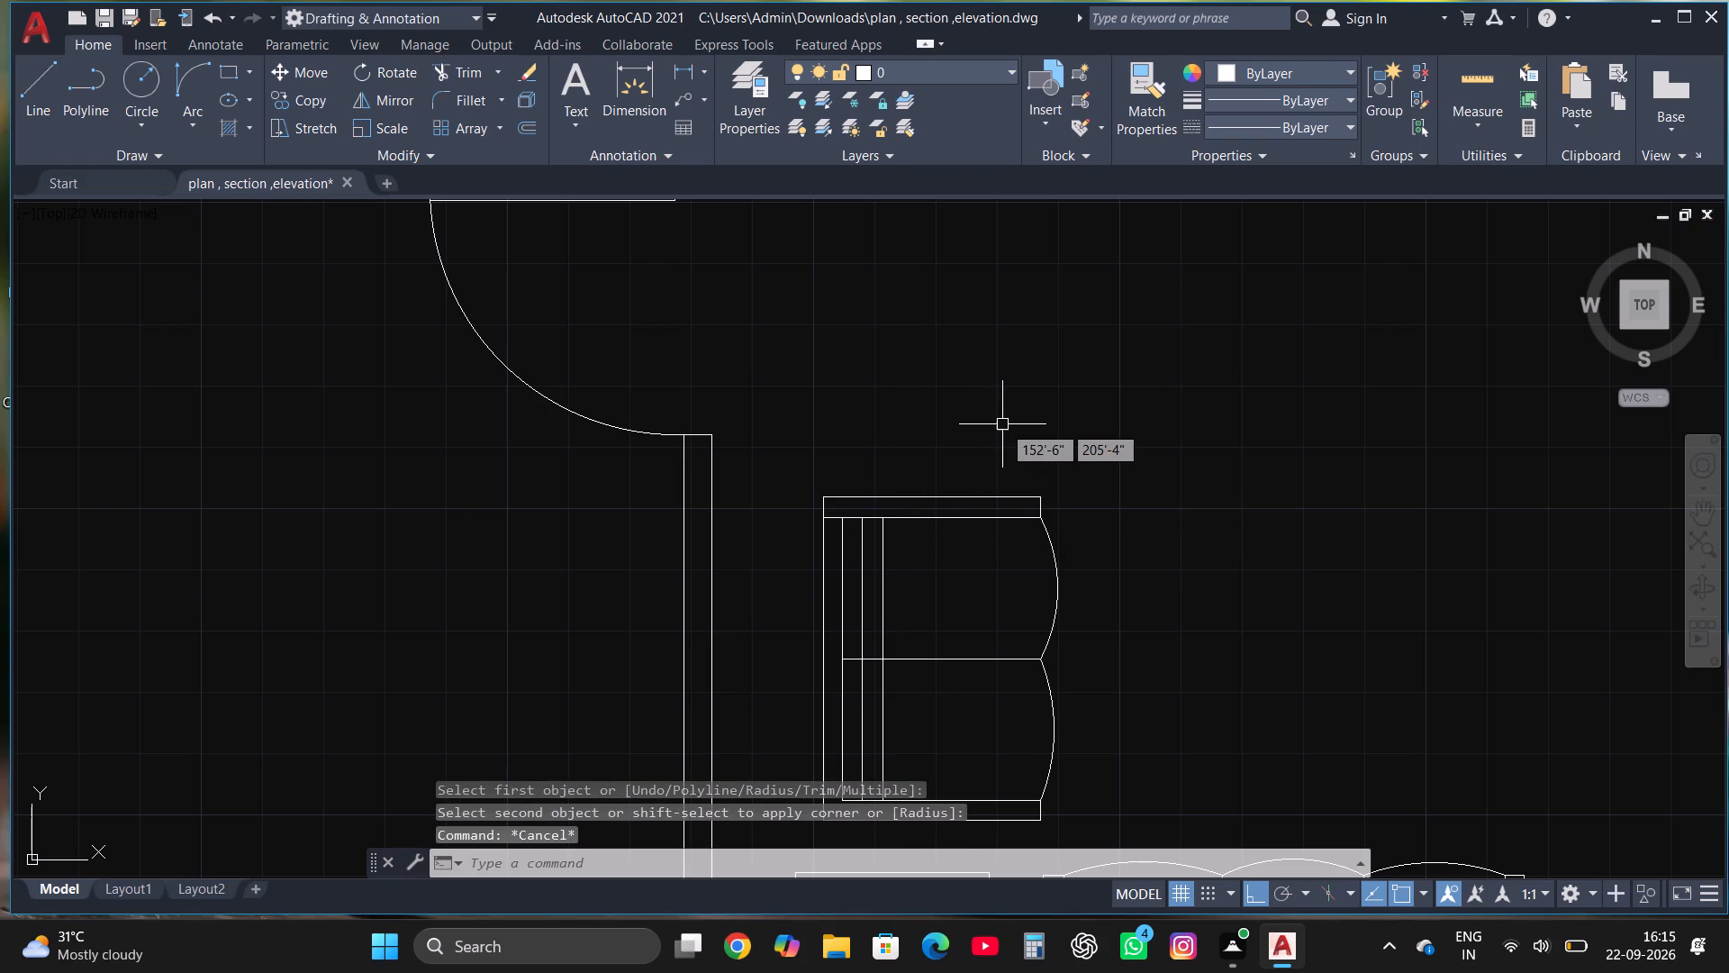
# Trim the piece of the upper seat line between the two-seat sofa's outer and inner back edges.
pyautogui.click(442, 75)
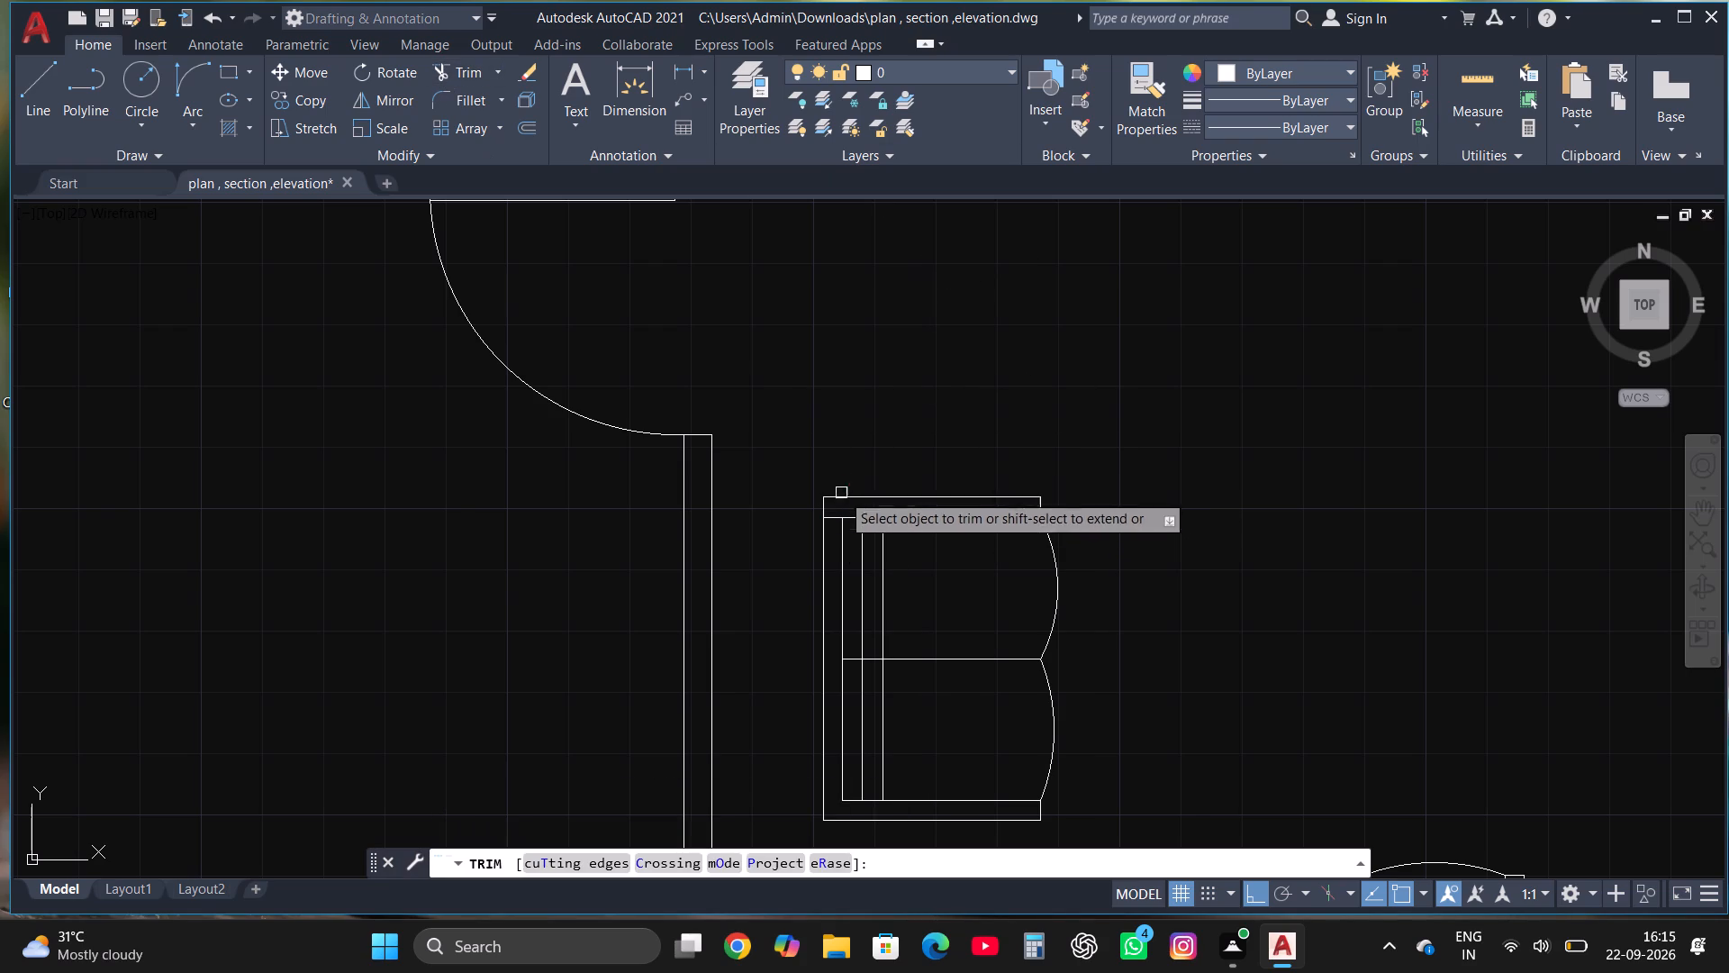
pyautogui.scroll(1, 835, 511)
pyautogui.click(826, 525)
pyautogui.press('Escape')
pyautogui.scroll(-4, 831, 506)
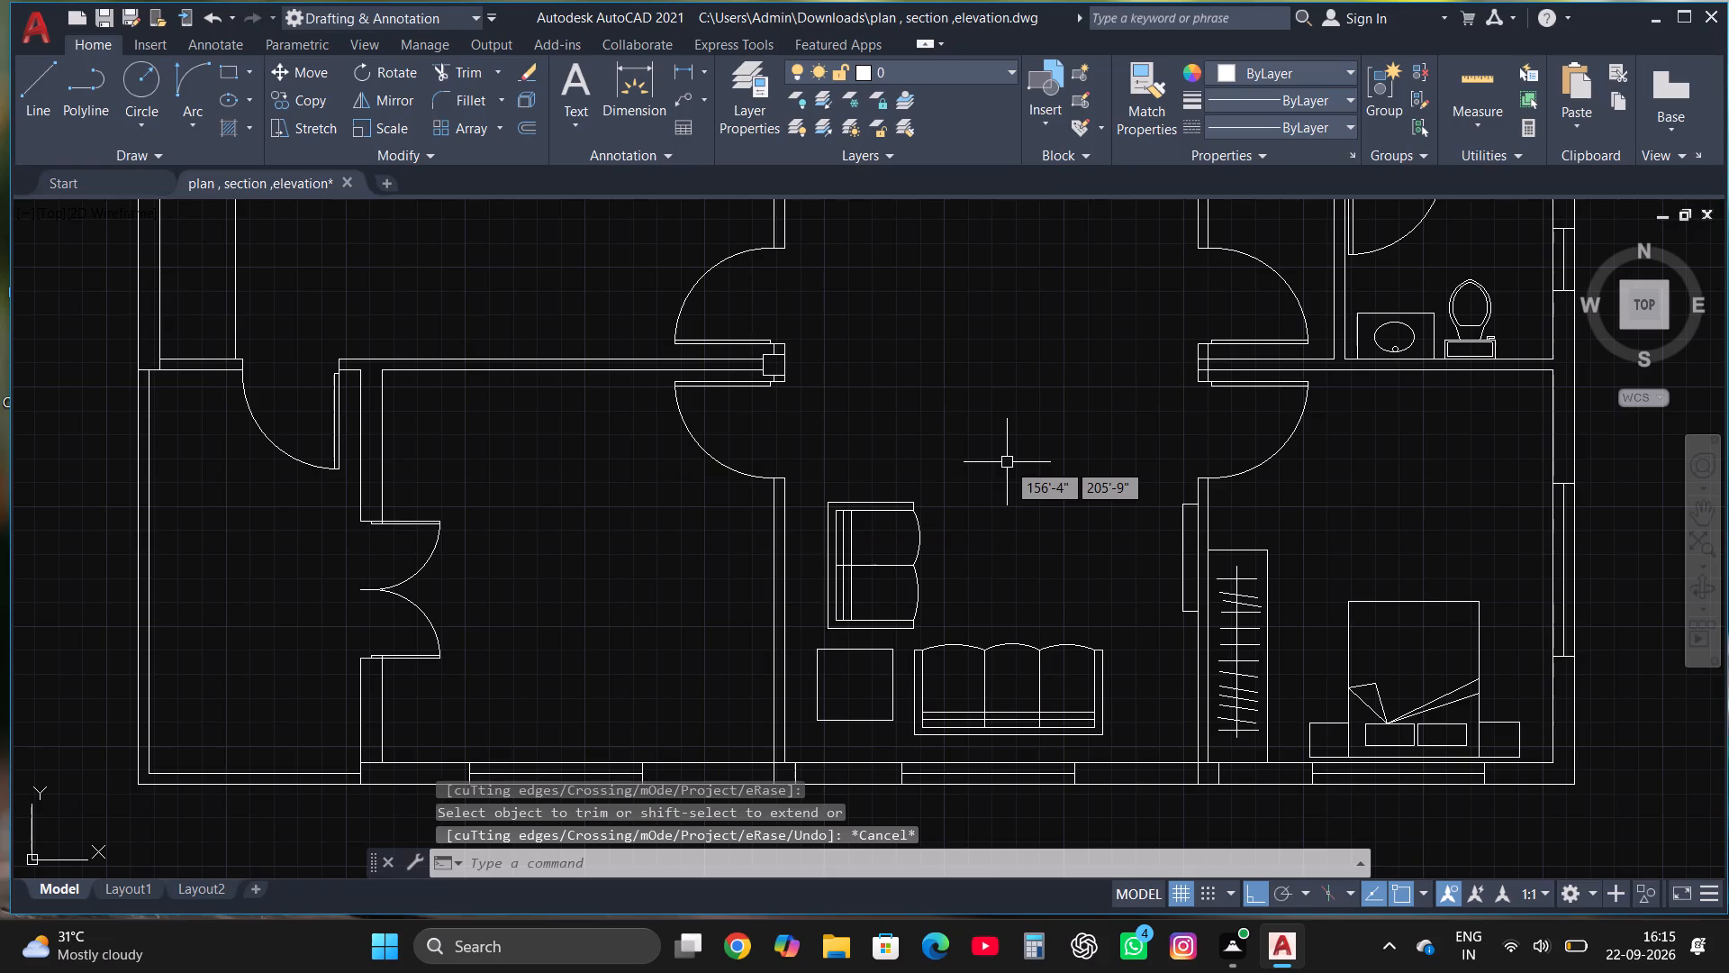
# Draw a coffee table rectangle about 3' wide between the two-seat sofa and the TV unit in the living room.
pyautogui.click(222, 73)
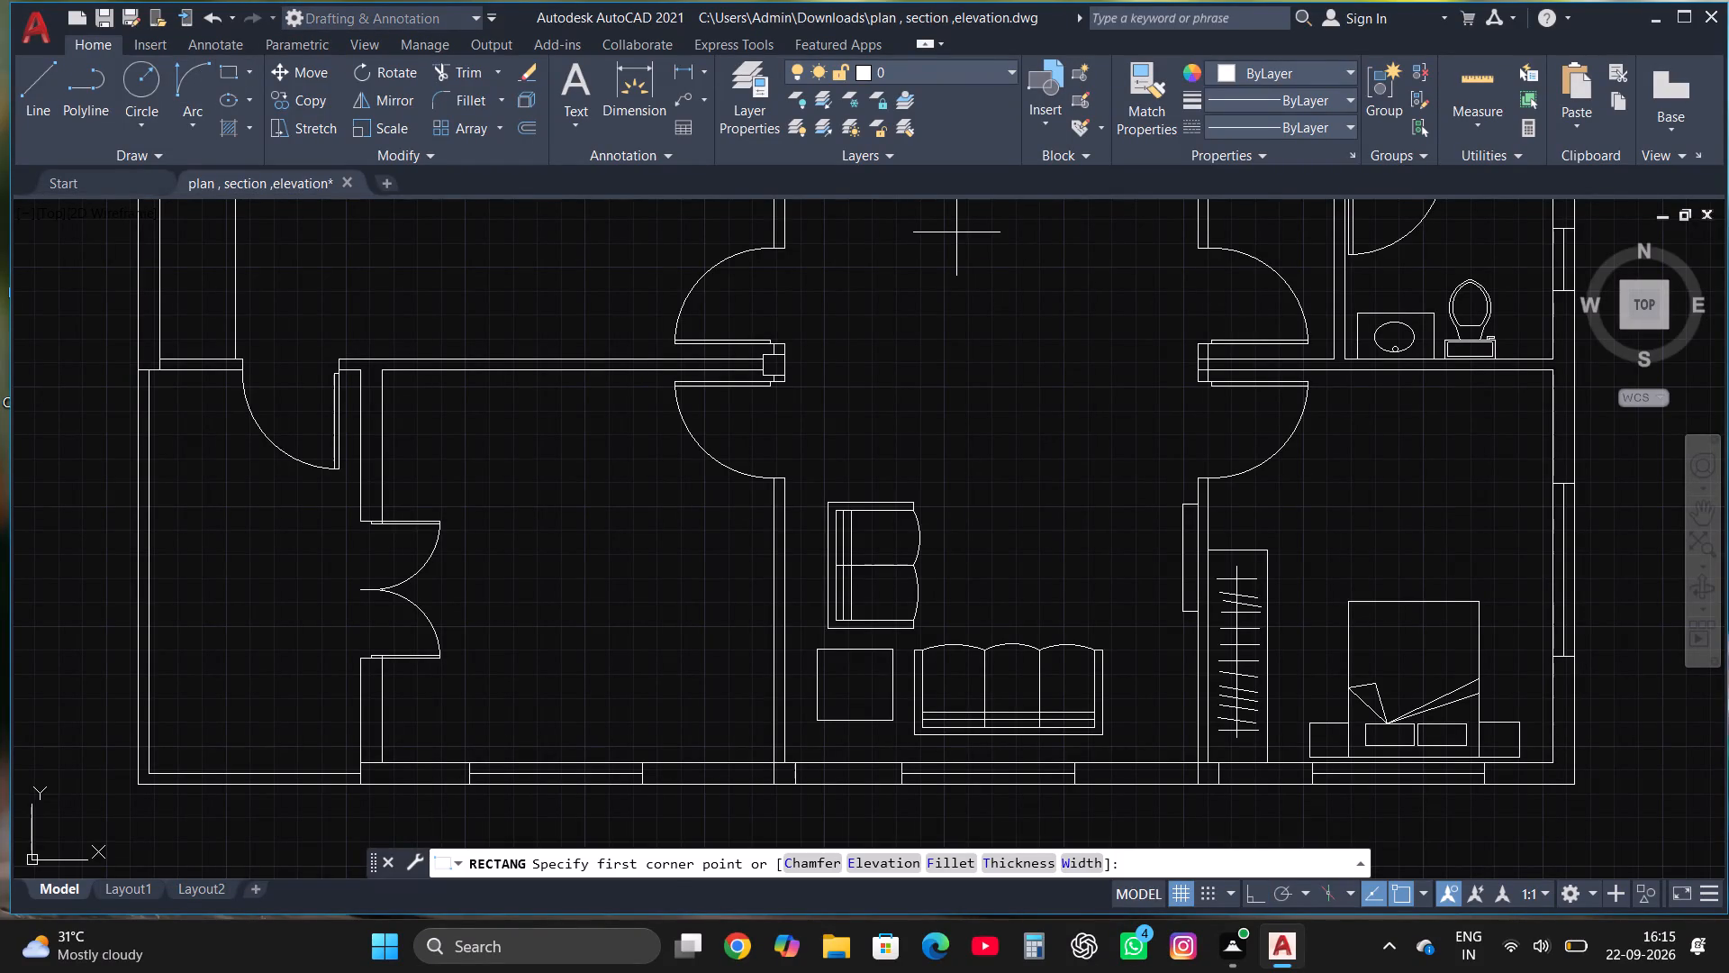
pyautogui.scroll(1, 1021, 536)
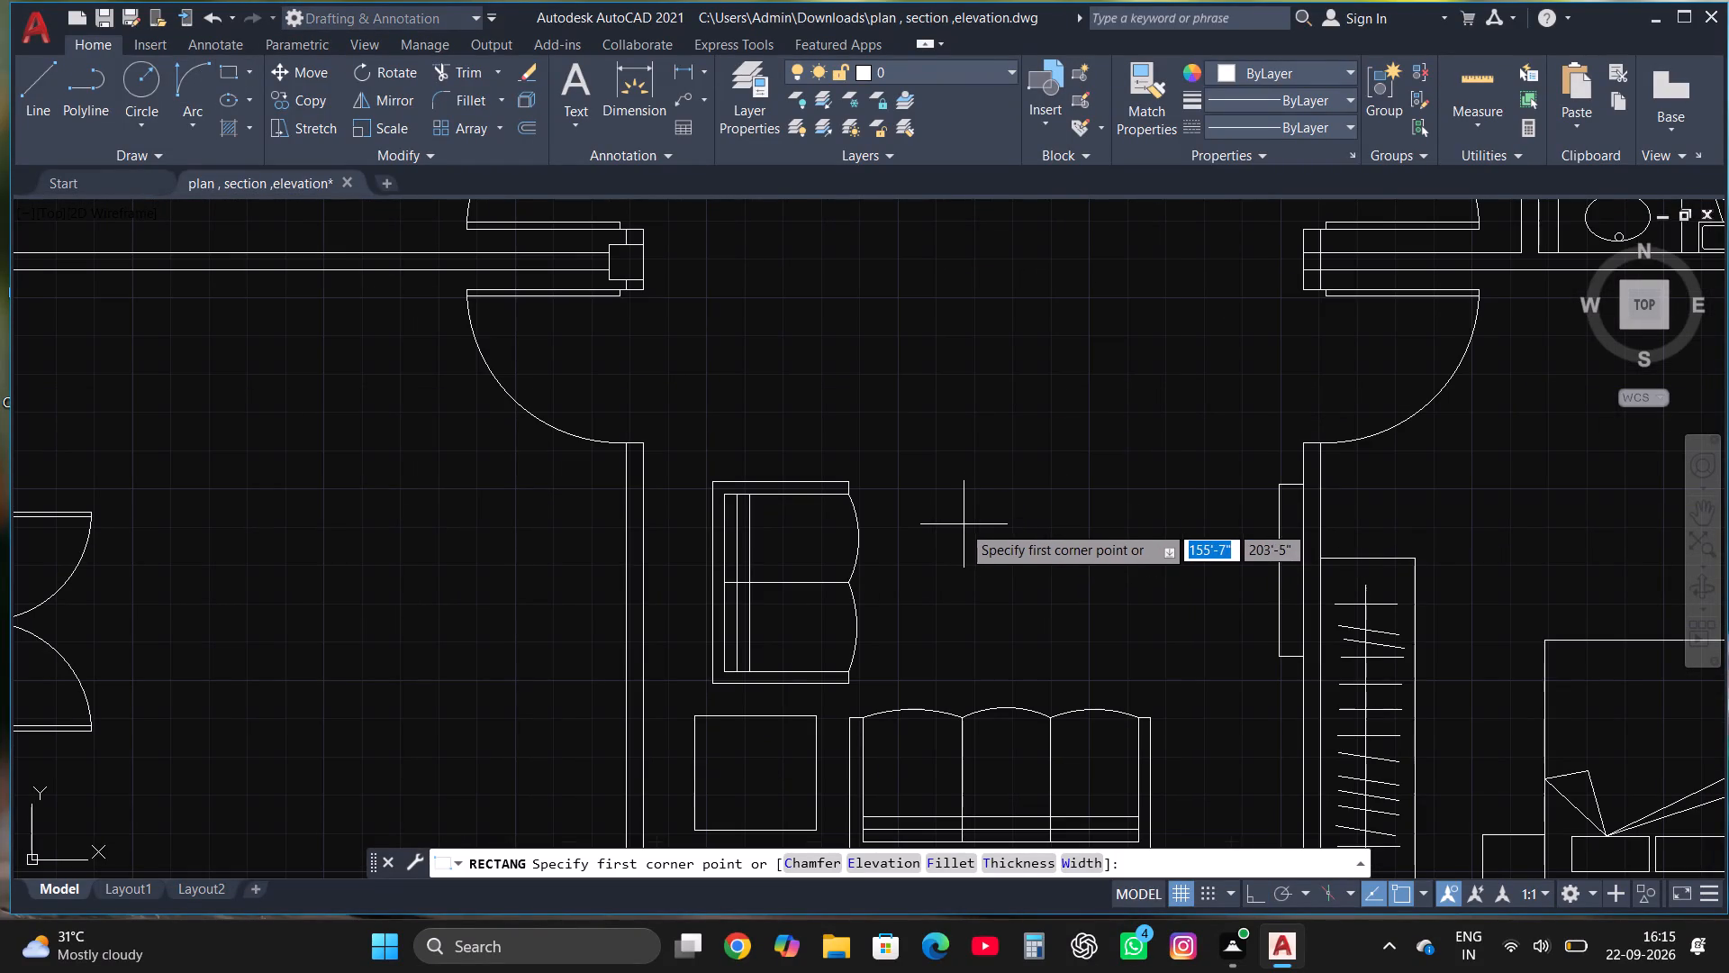
pyautogui.click(951, 521)
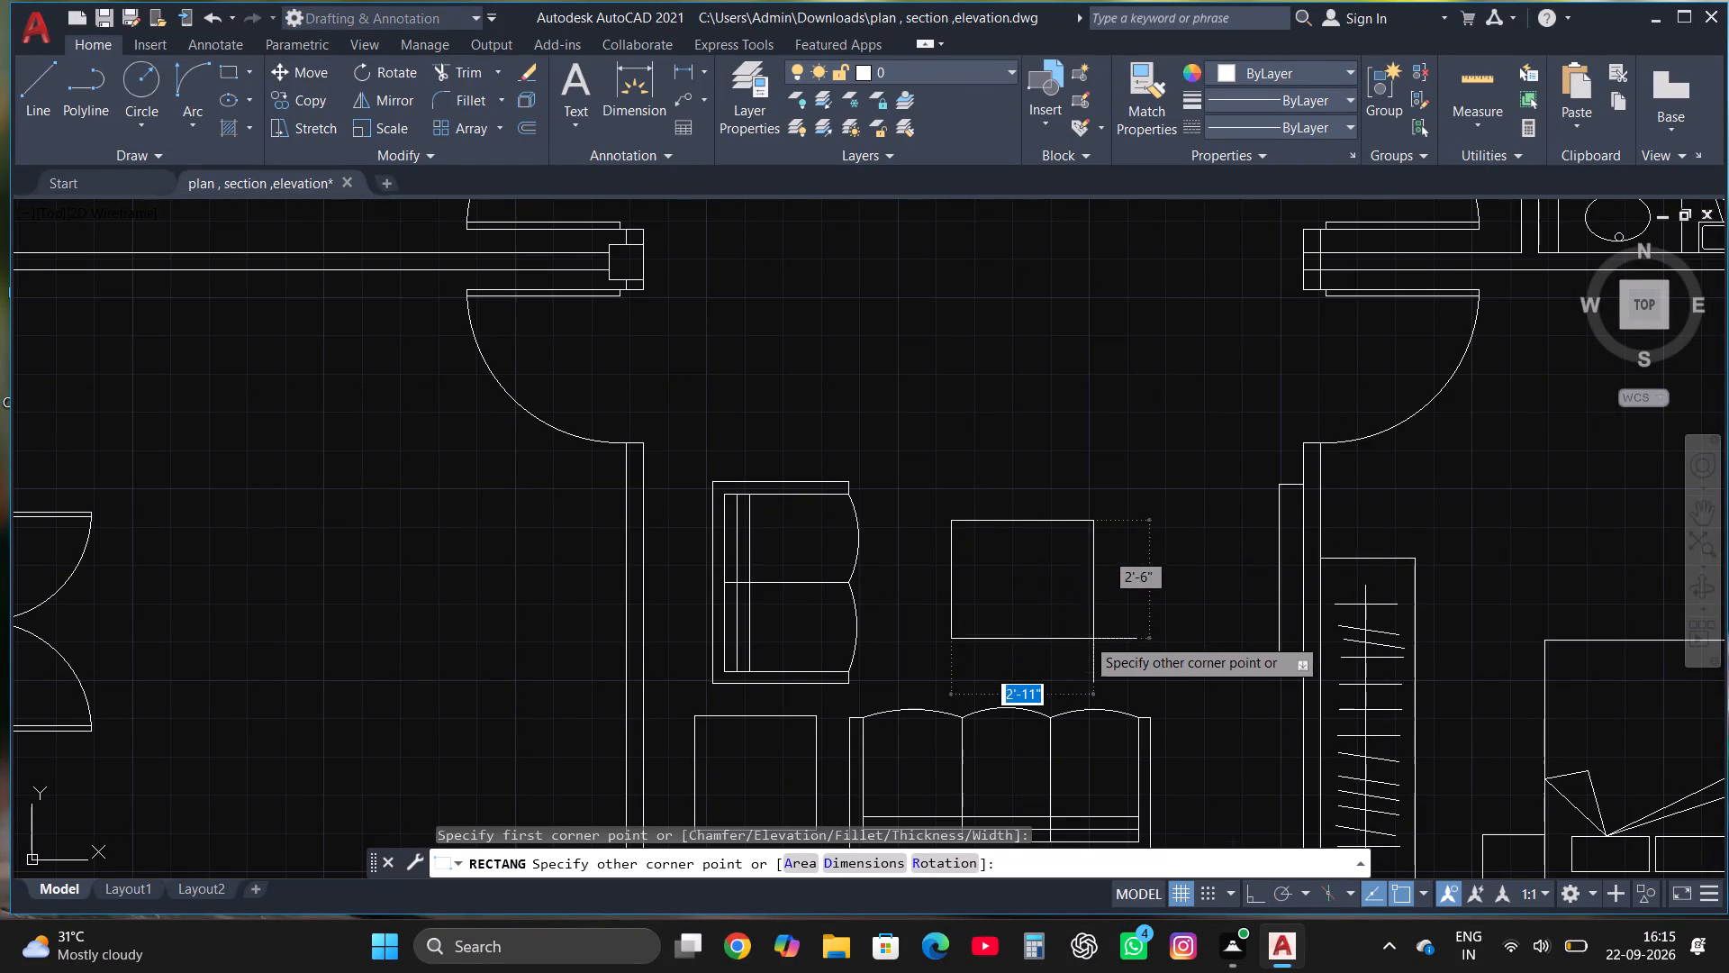
pyautogui.click(1100, 606)
pyautogui.scroll(-3, 854, 434)
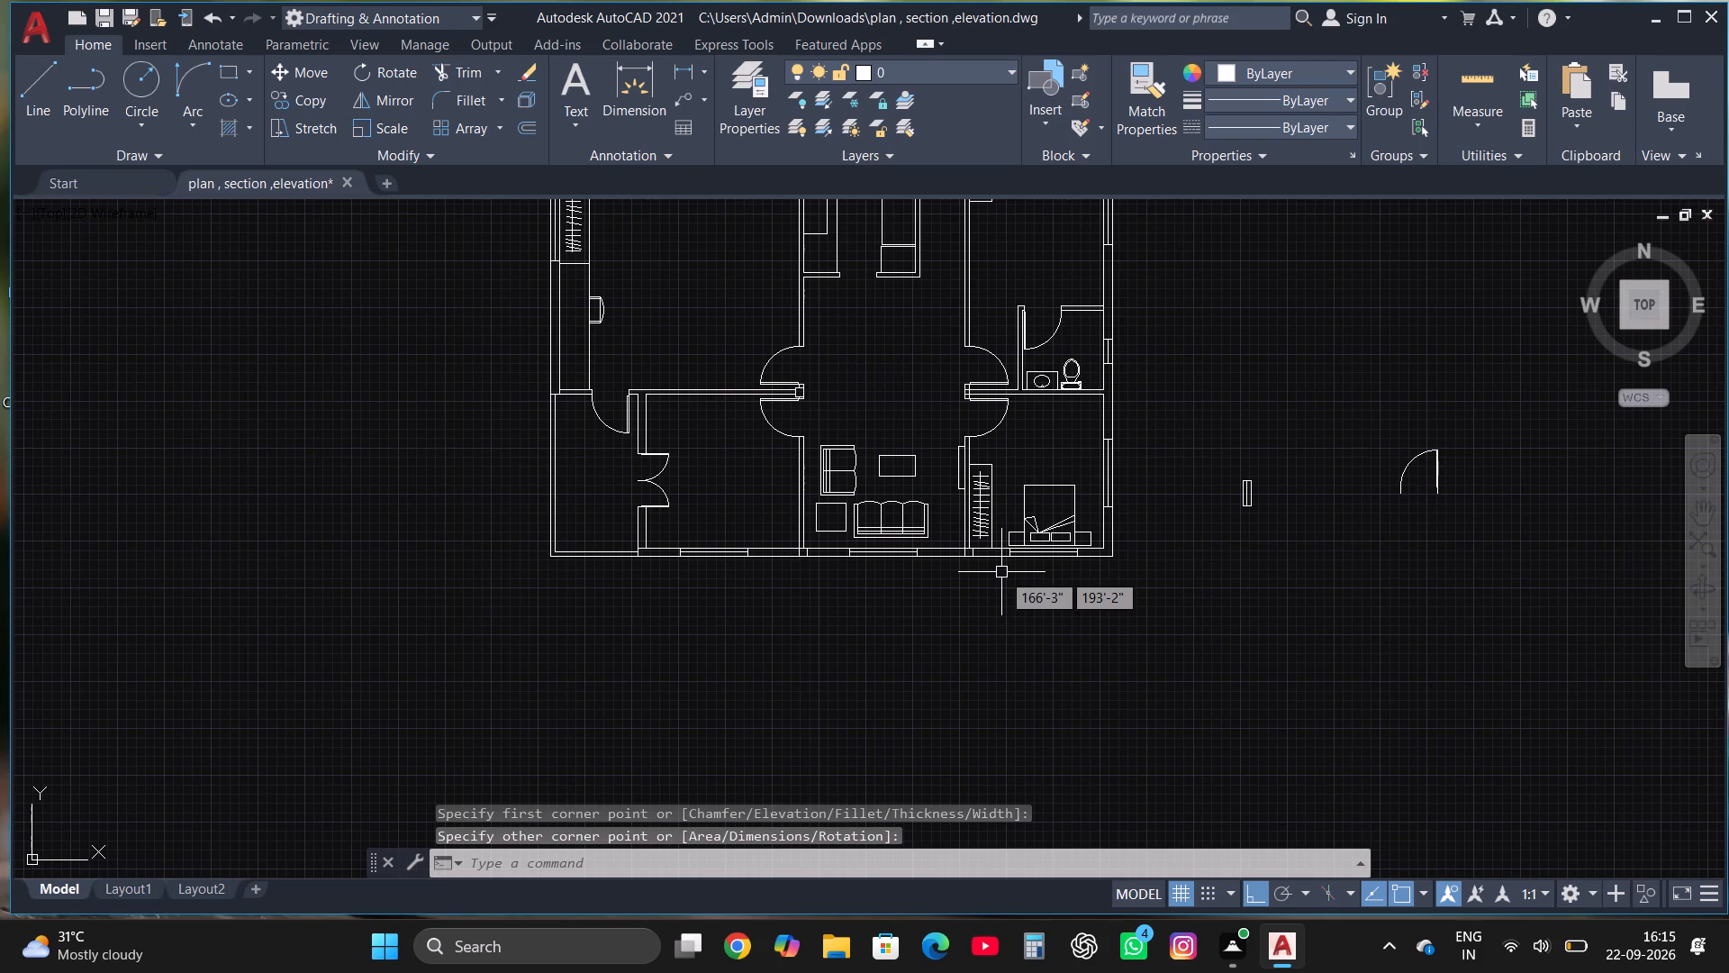
# In the double-door room, draw a line 2' up from the lower inside wall corner and about 8' across, parallel to the window wall.
pyautogui.click(28, 86)
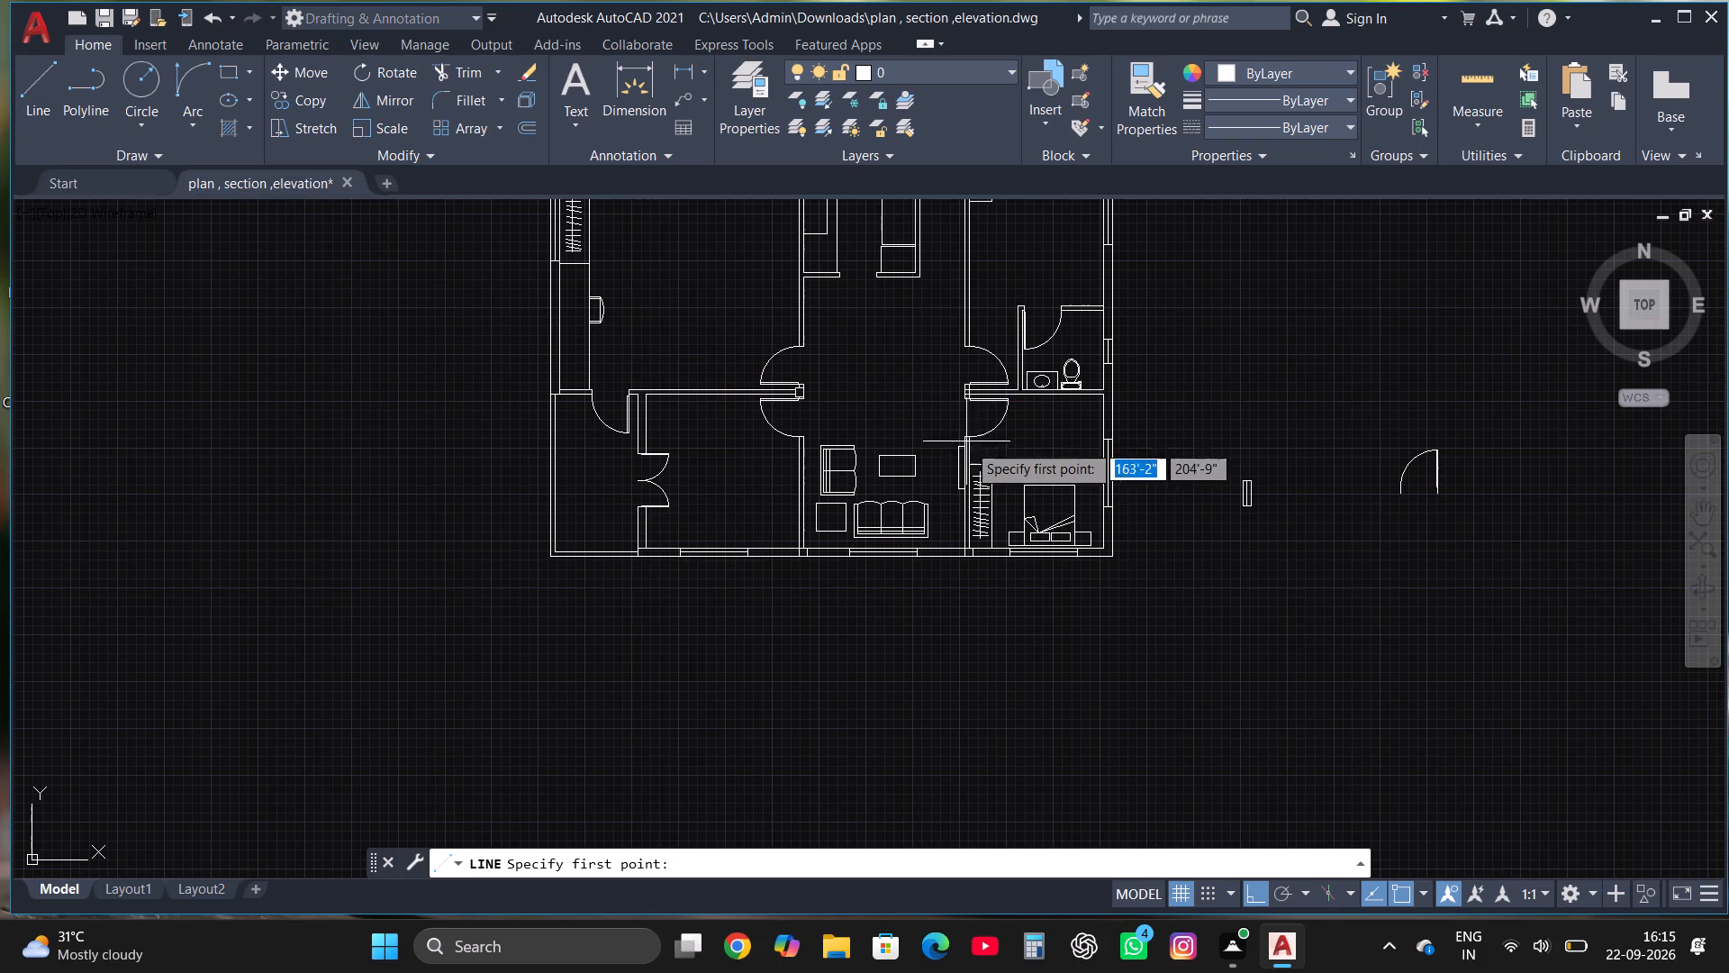
pyautogui.scroll(2, 636, 514)
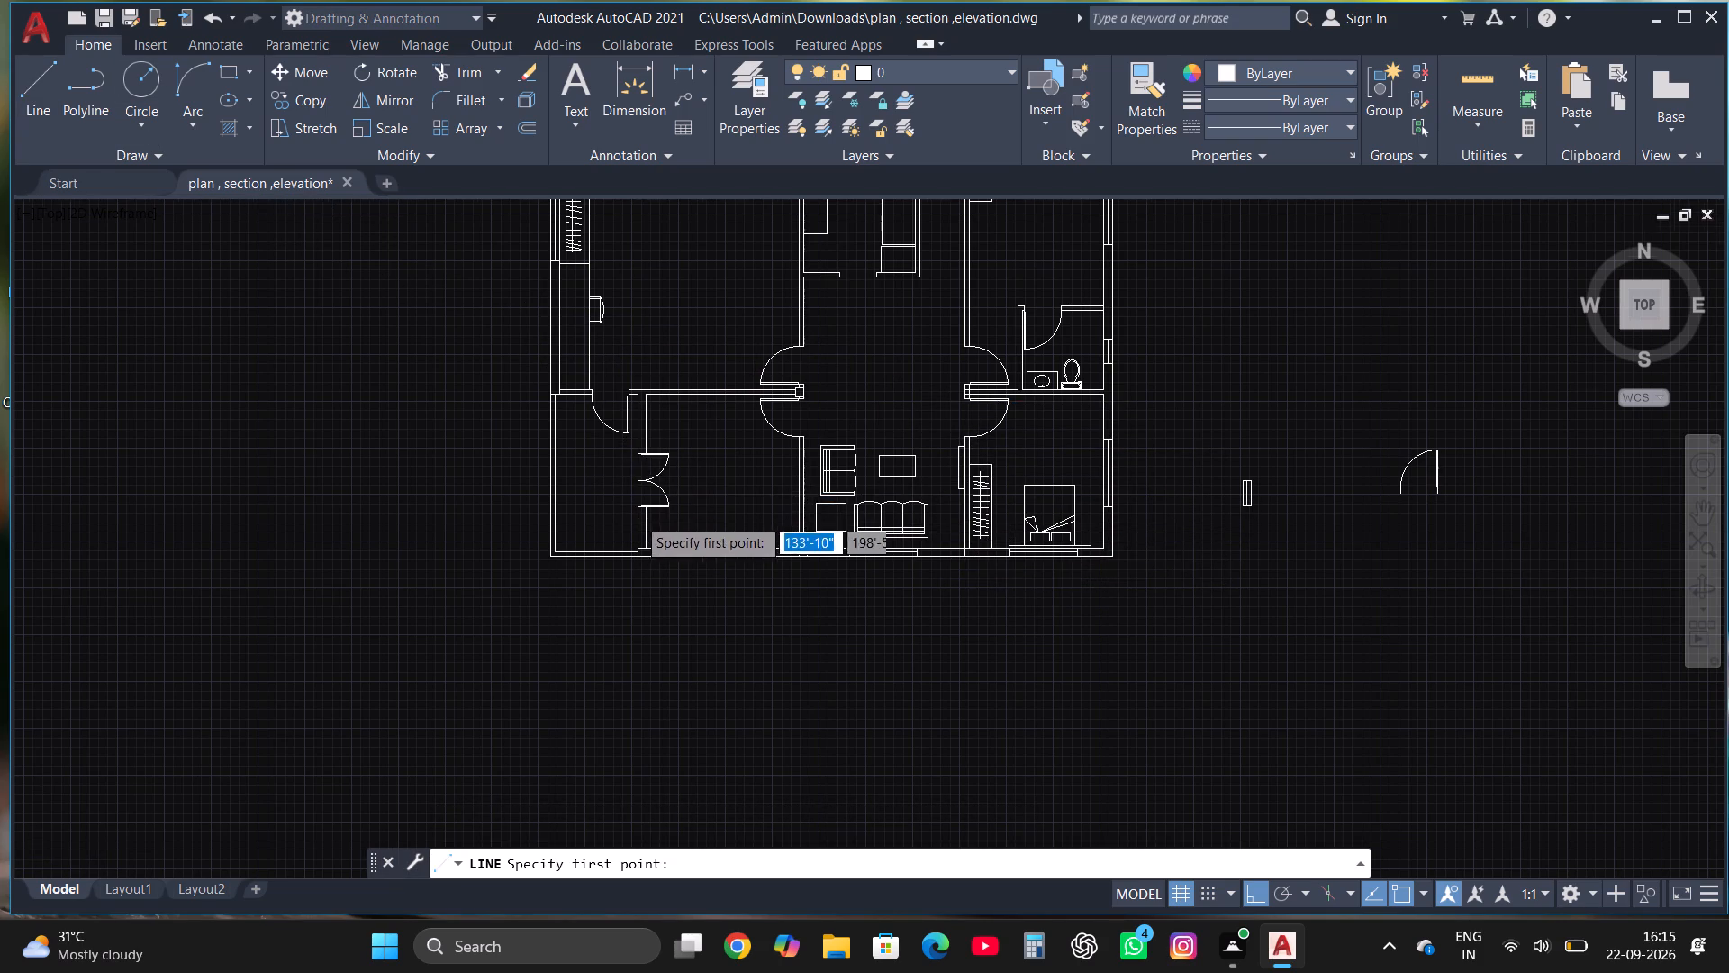
pyautogui.scroll(2, 637, 520)
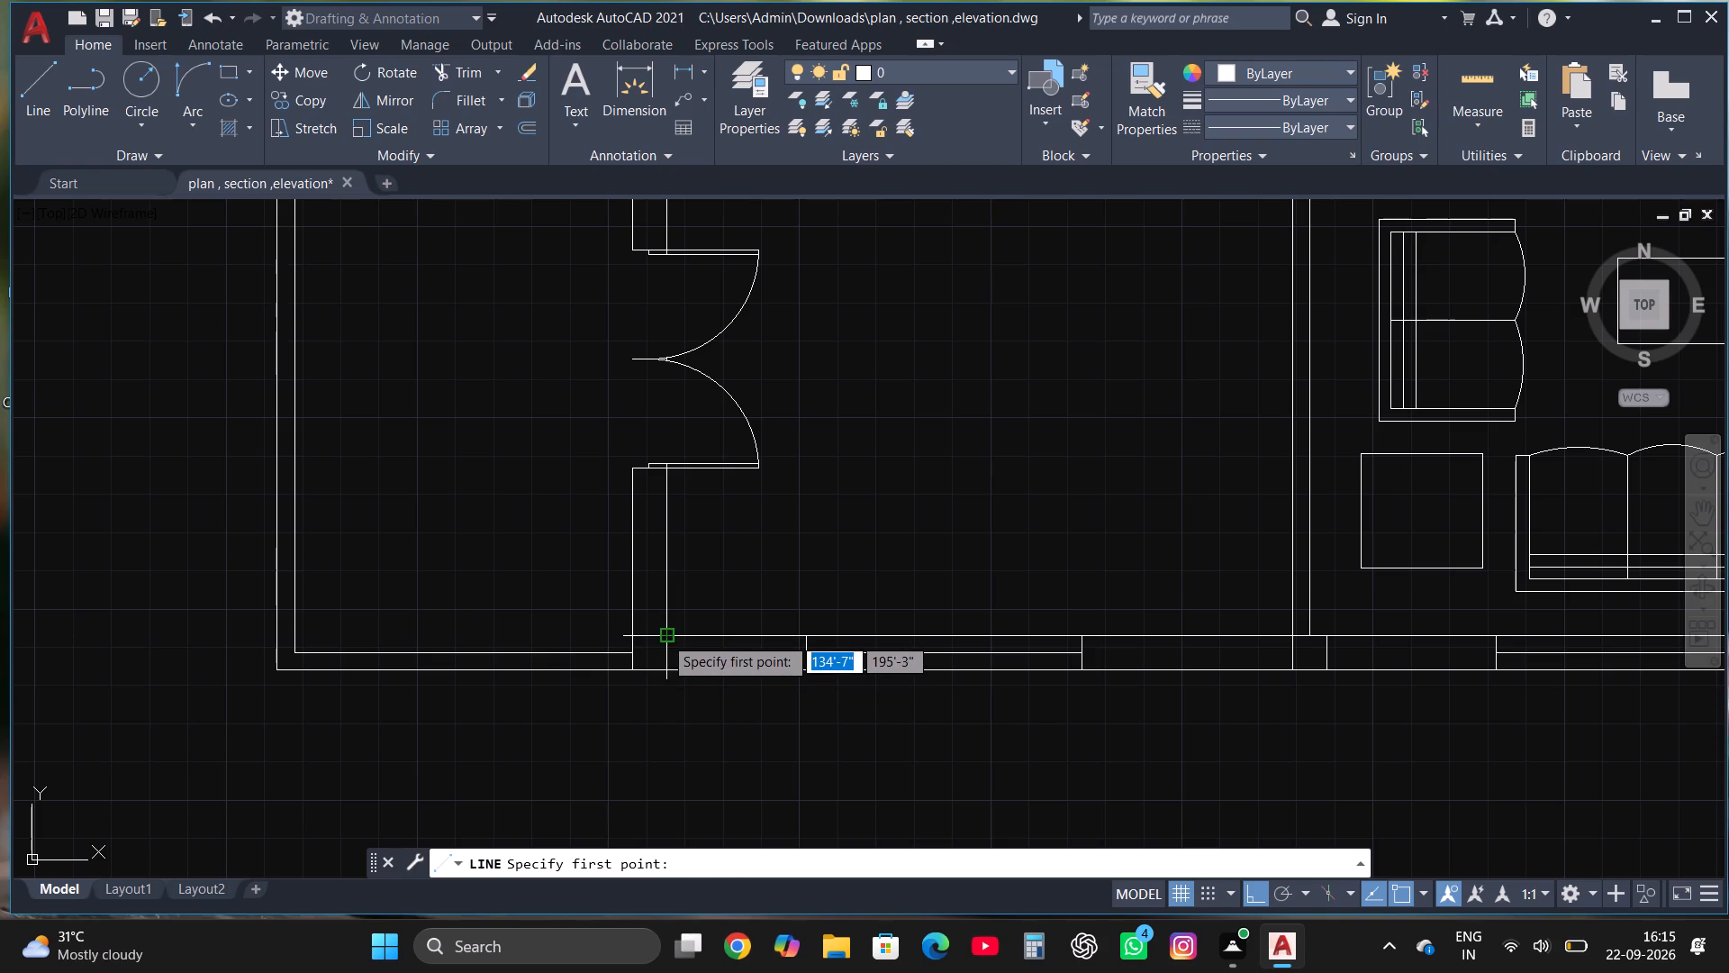
pyautogui.click(664, 636)
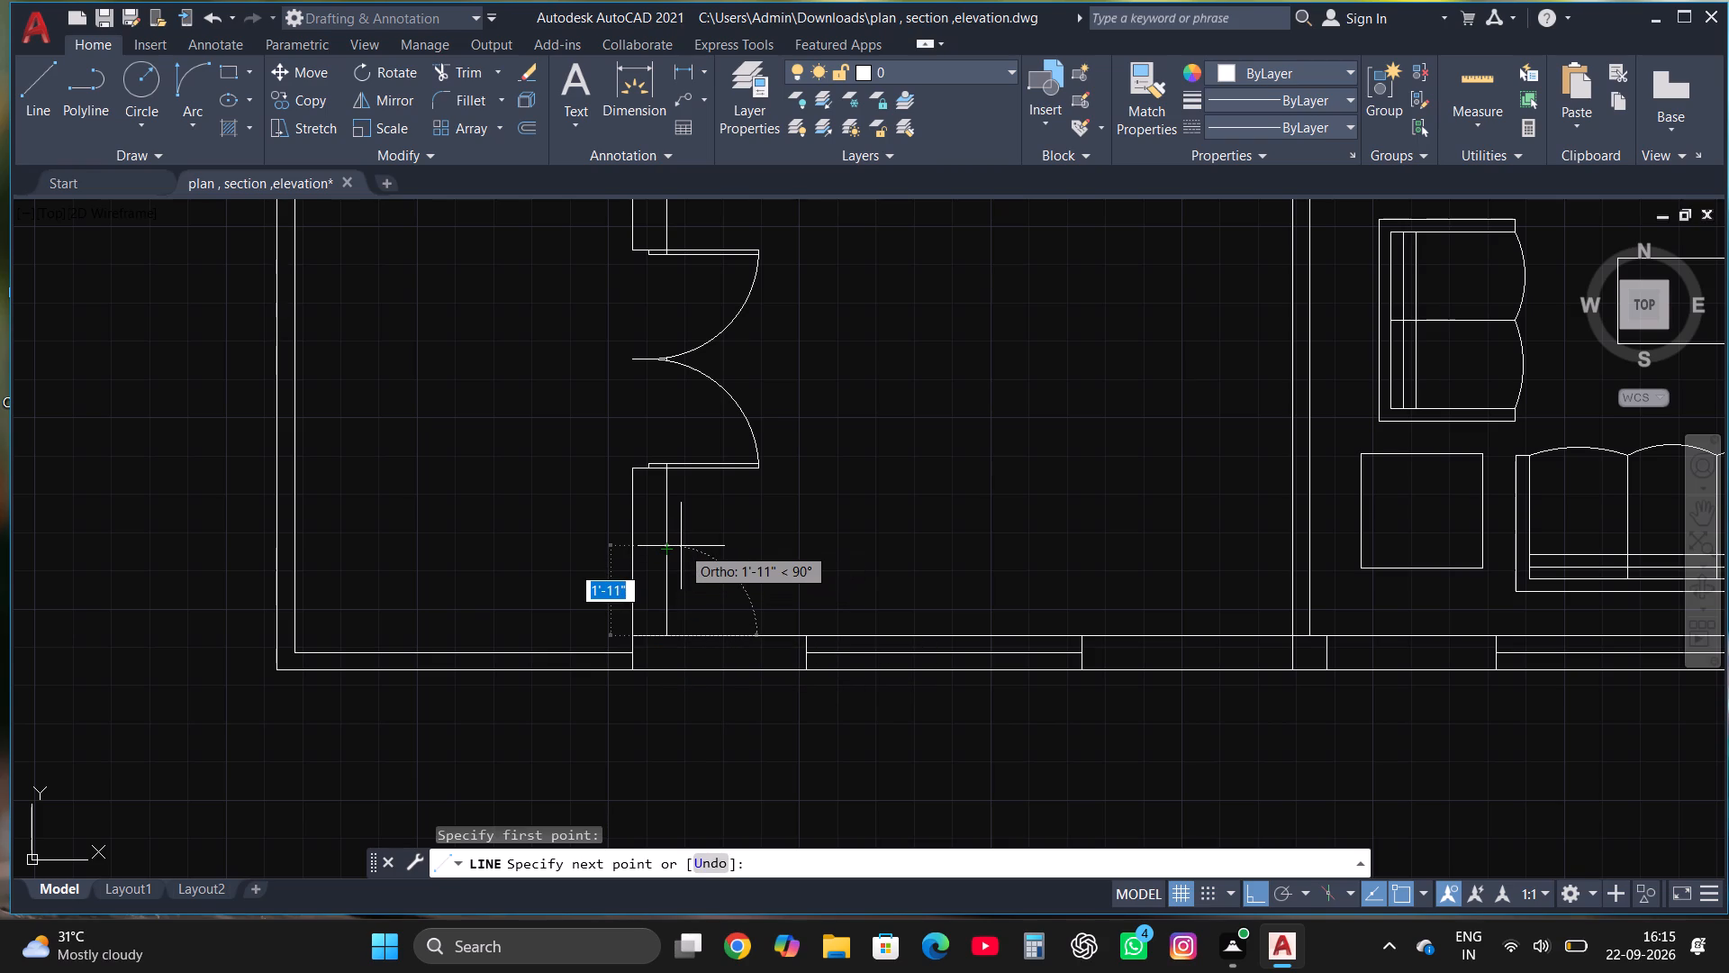
pyautogui.write("2'")
pyautogui.press('Return')
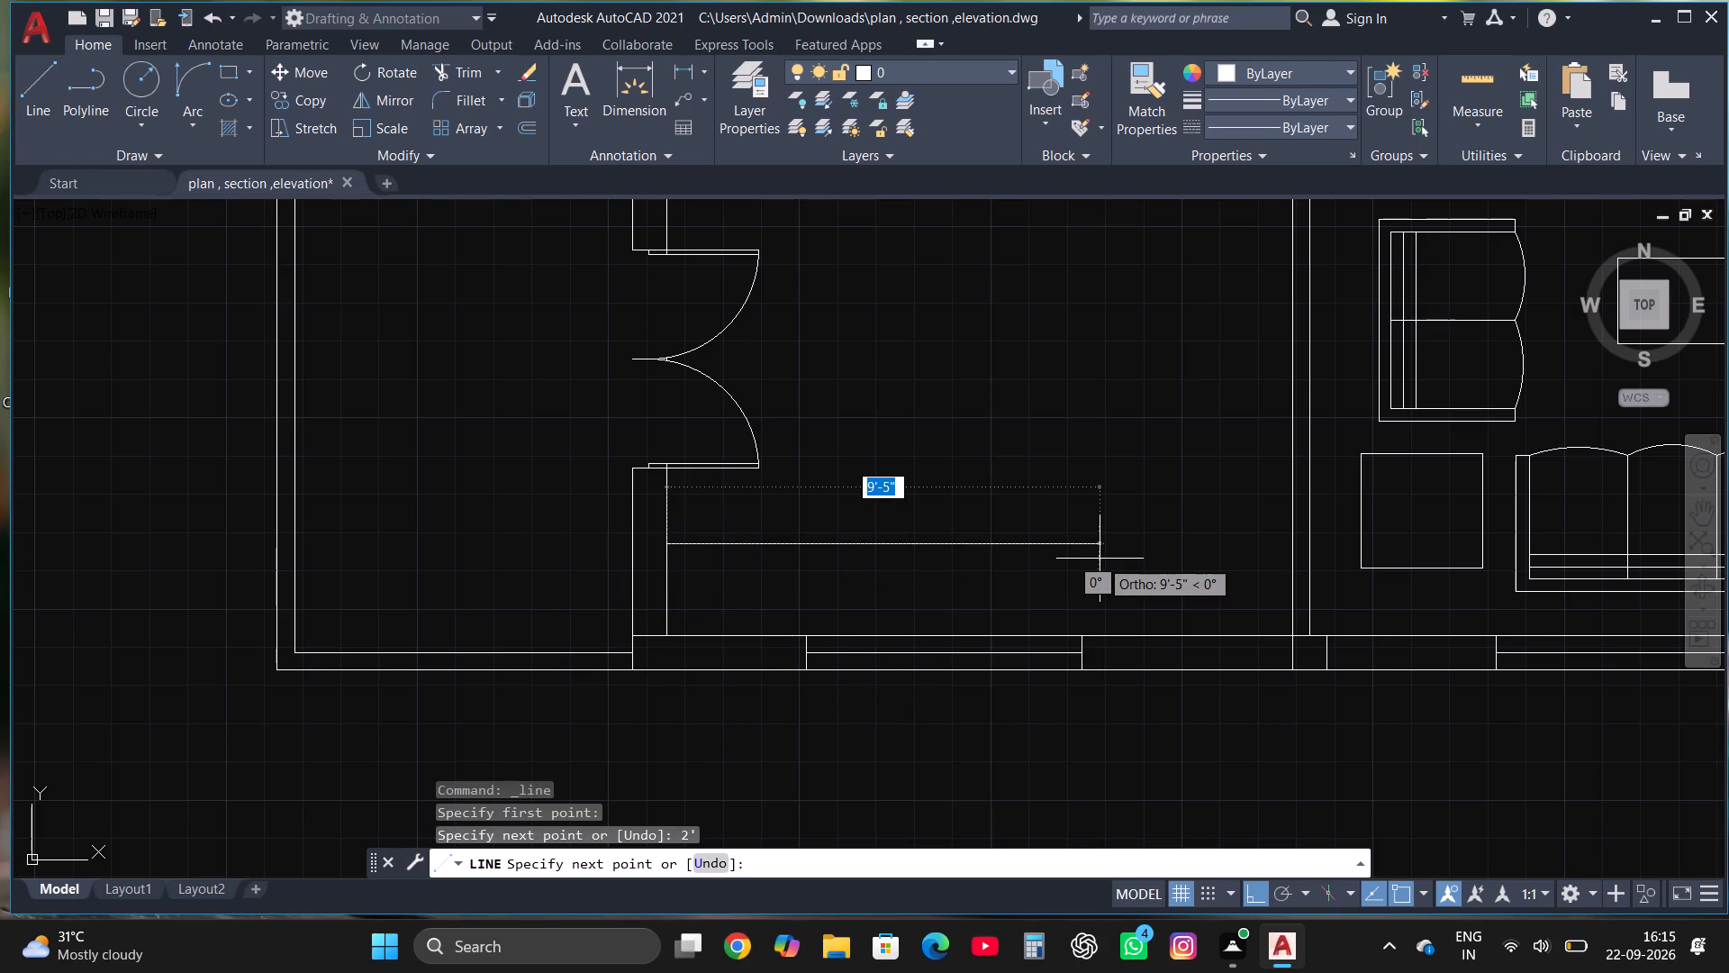
pyautogui.click(1039, 543)
pyautogui.press('Escape')
# Draw a line 2' out from the double-door room's opposite wall below the door opening, continuing down towards the window wall.
pyautogui.click(27, 83)
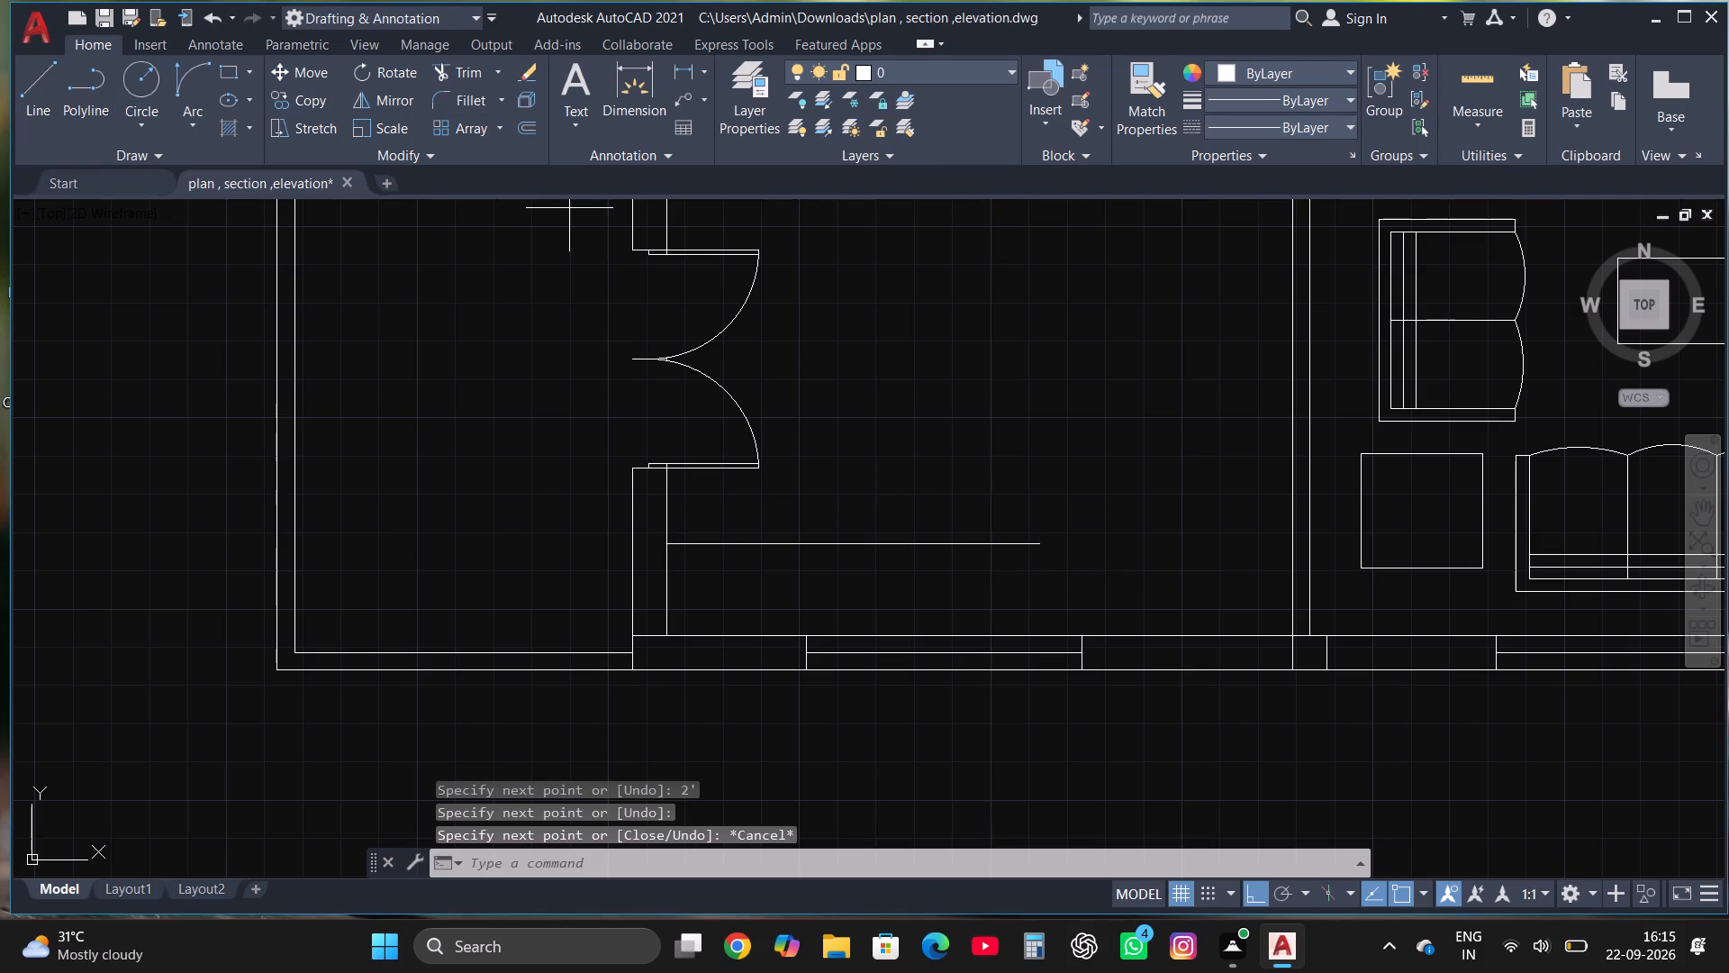
pyautogui.scroll(-1, 1390, 641)
pyautogui.scroll(1, 1313, 363)
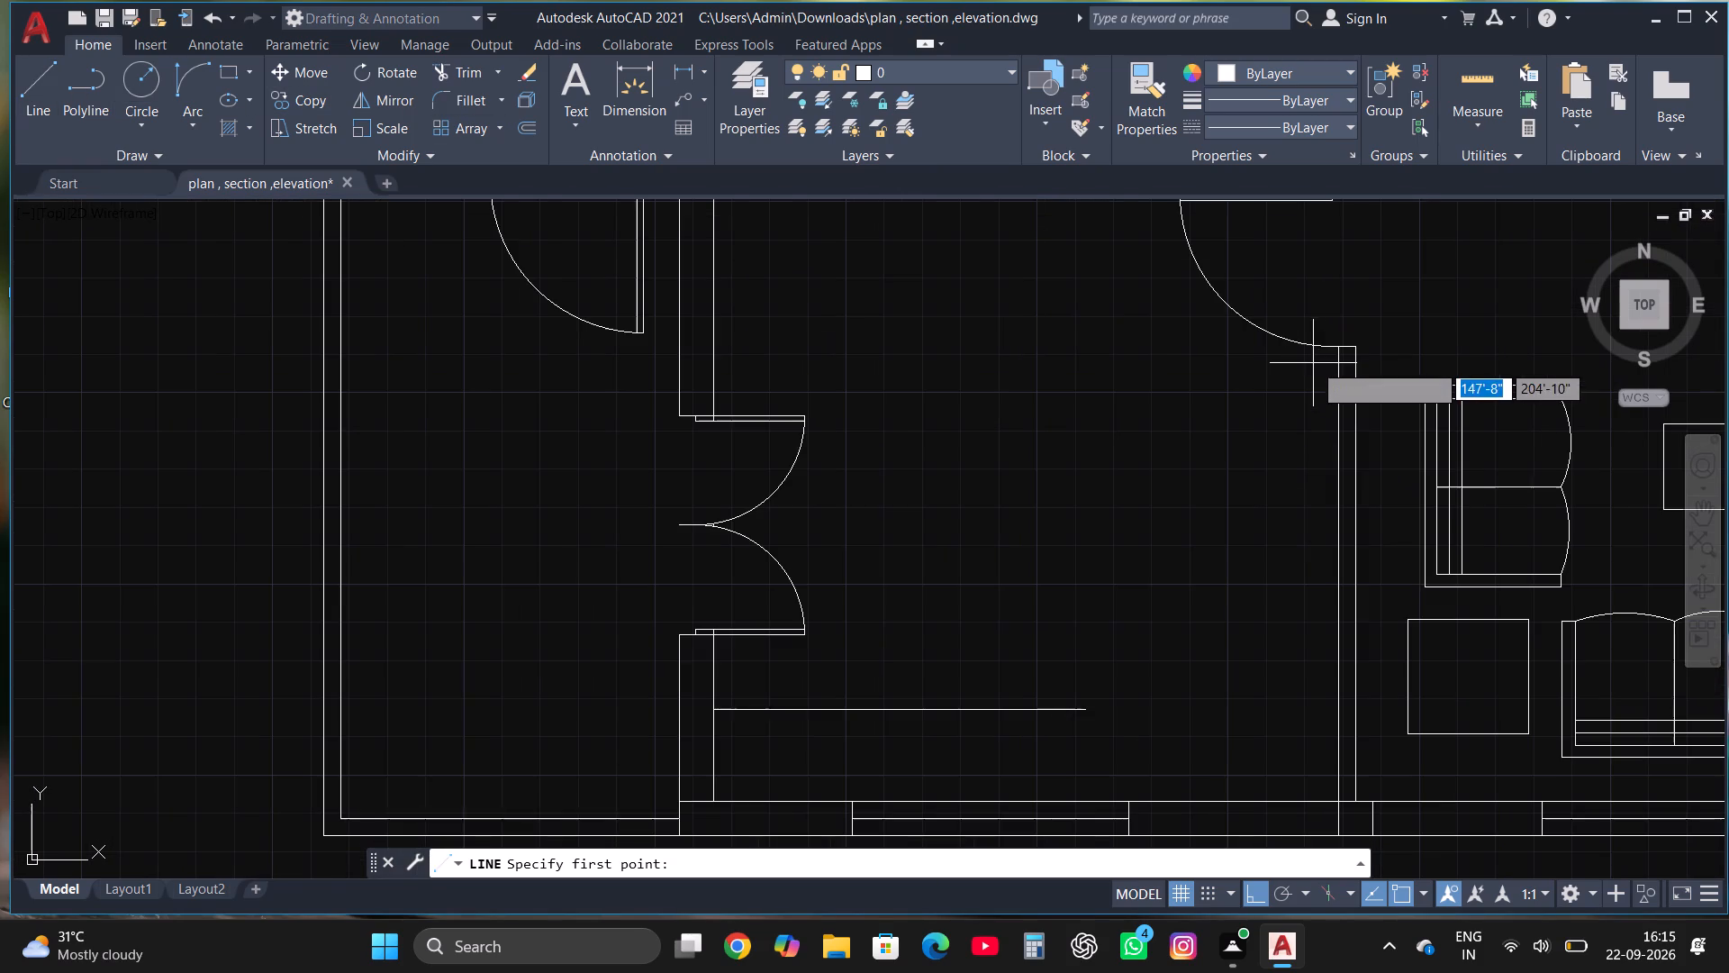
pyautogui.click(1335, 377)
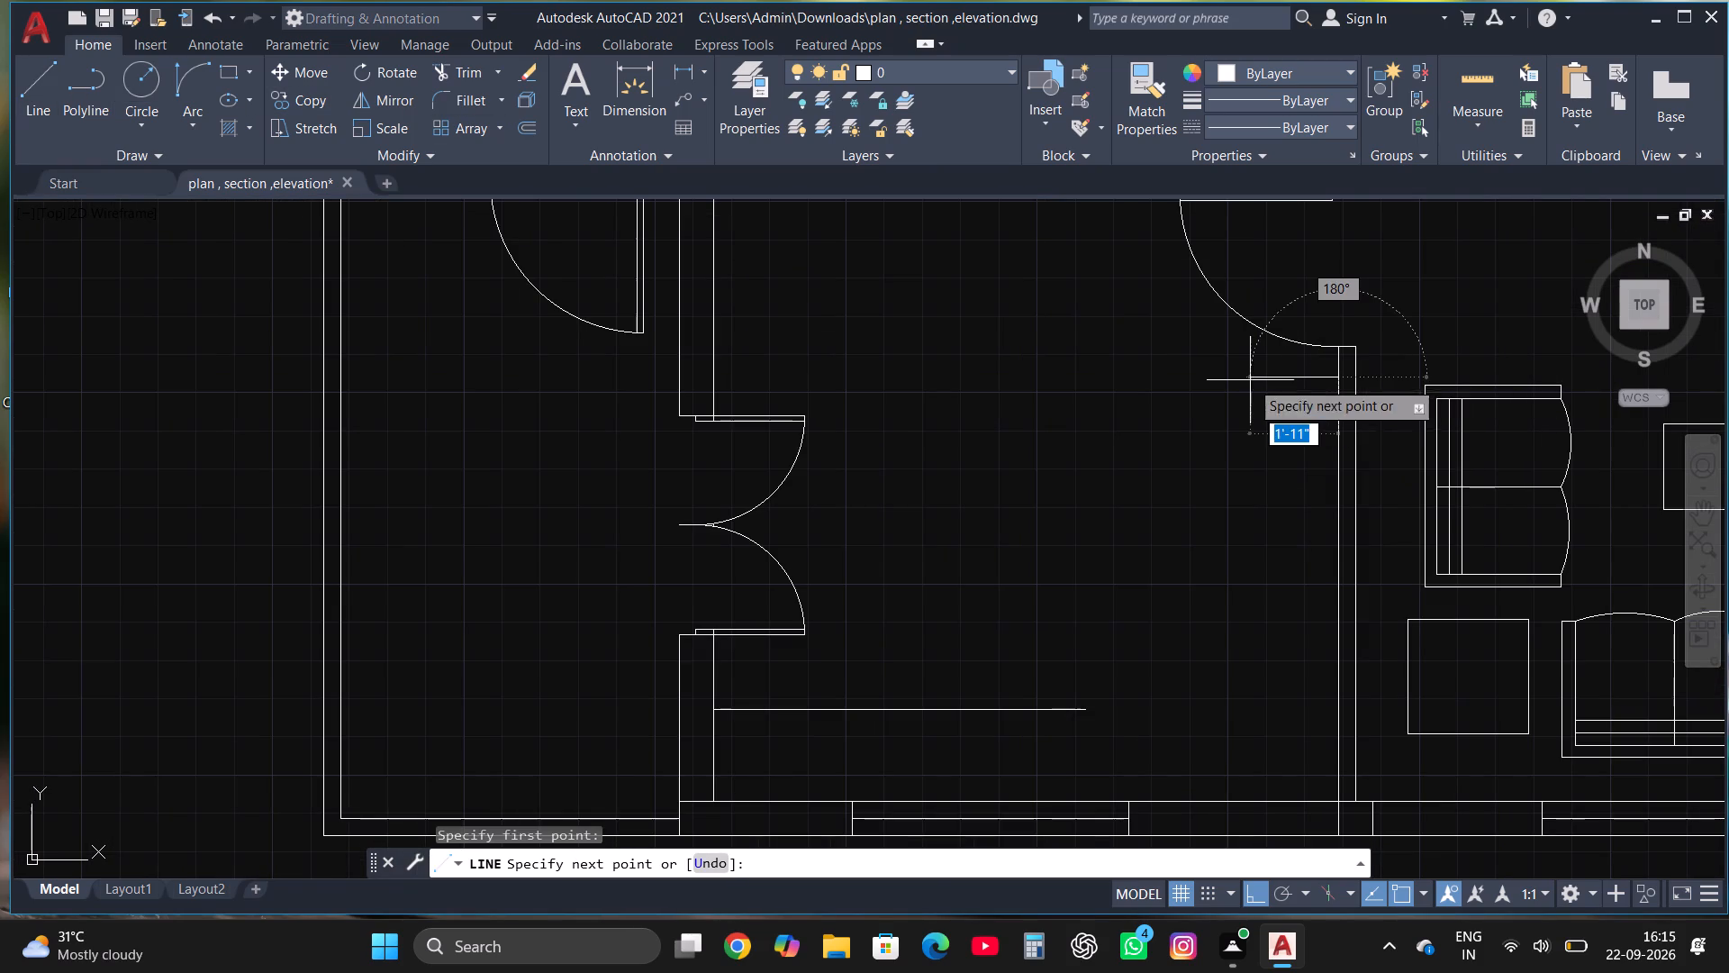
pyautogui.write("2'")
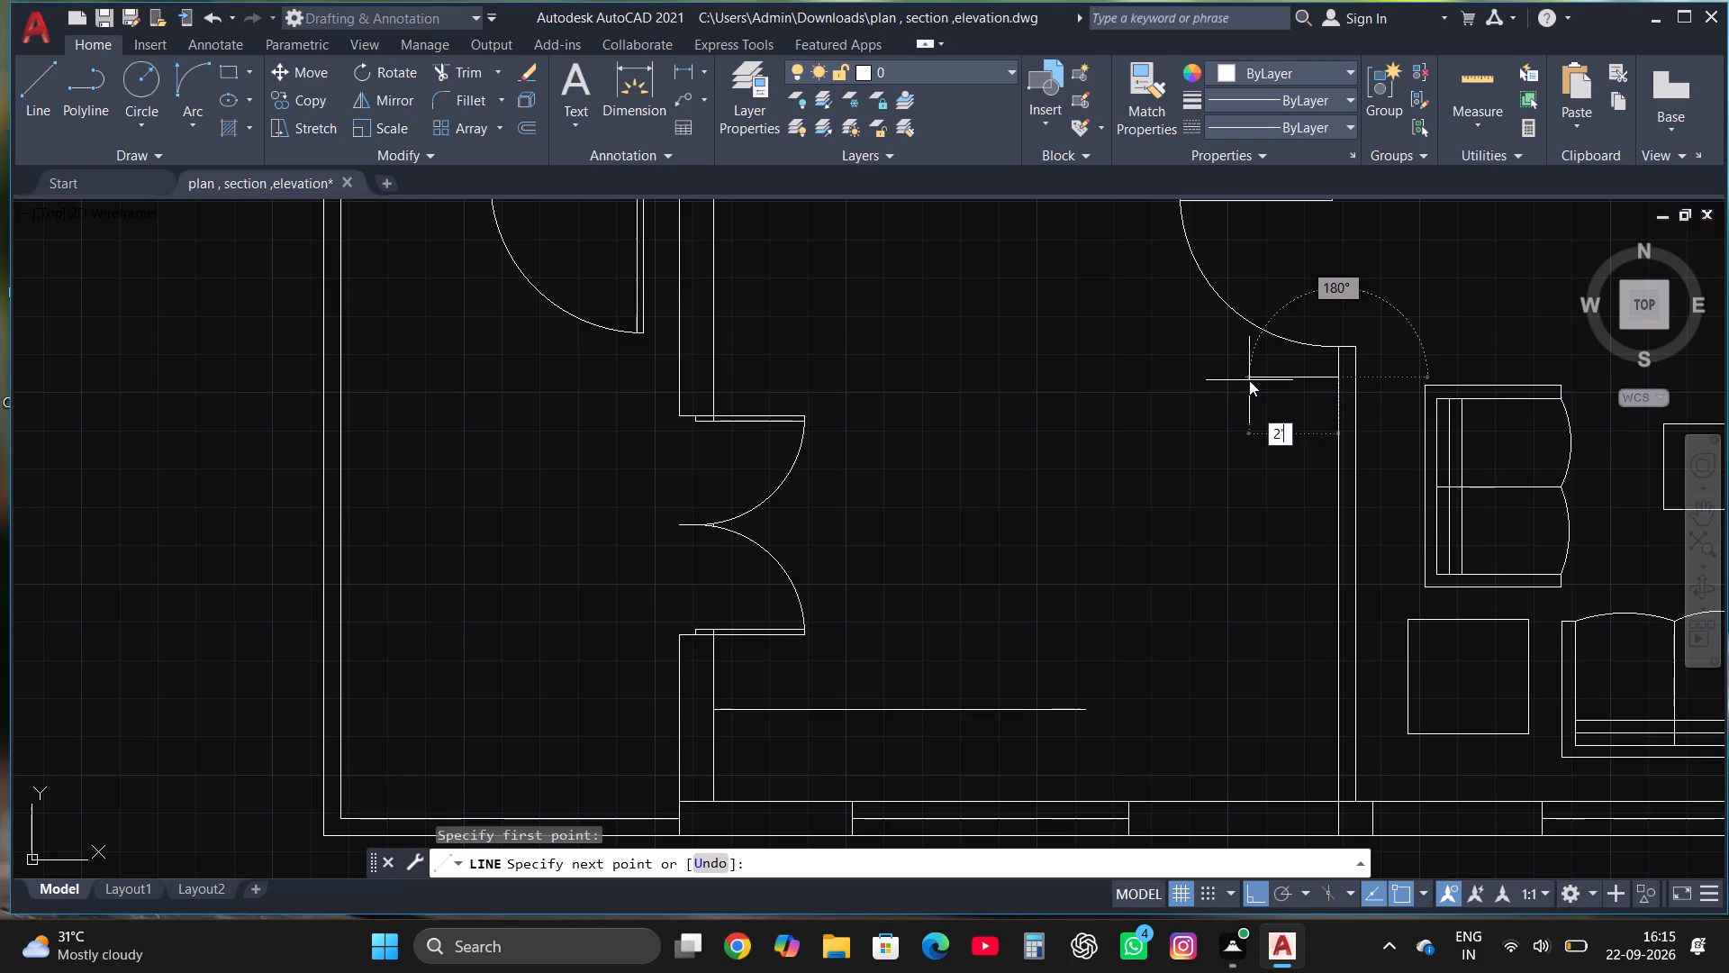
pyautogui.press('Return')
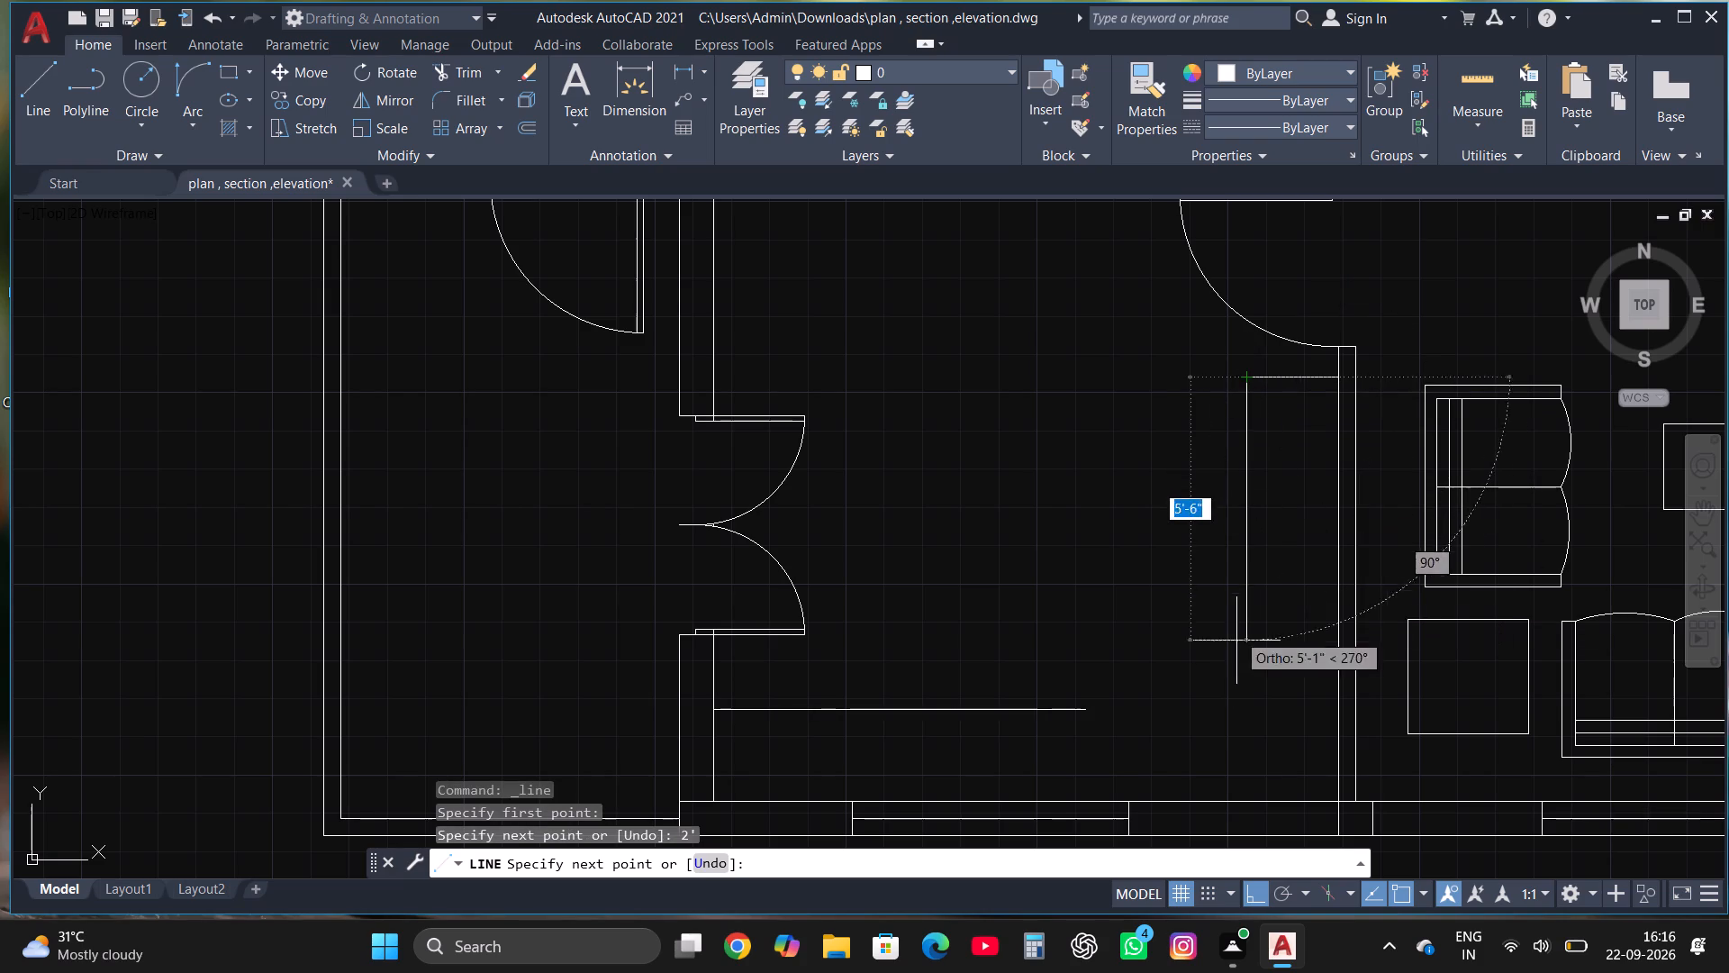
pyautogui.click(1228, 679)
pyautogui.press('Escape')
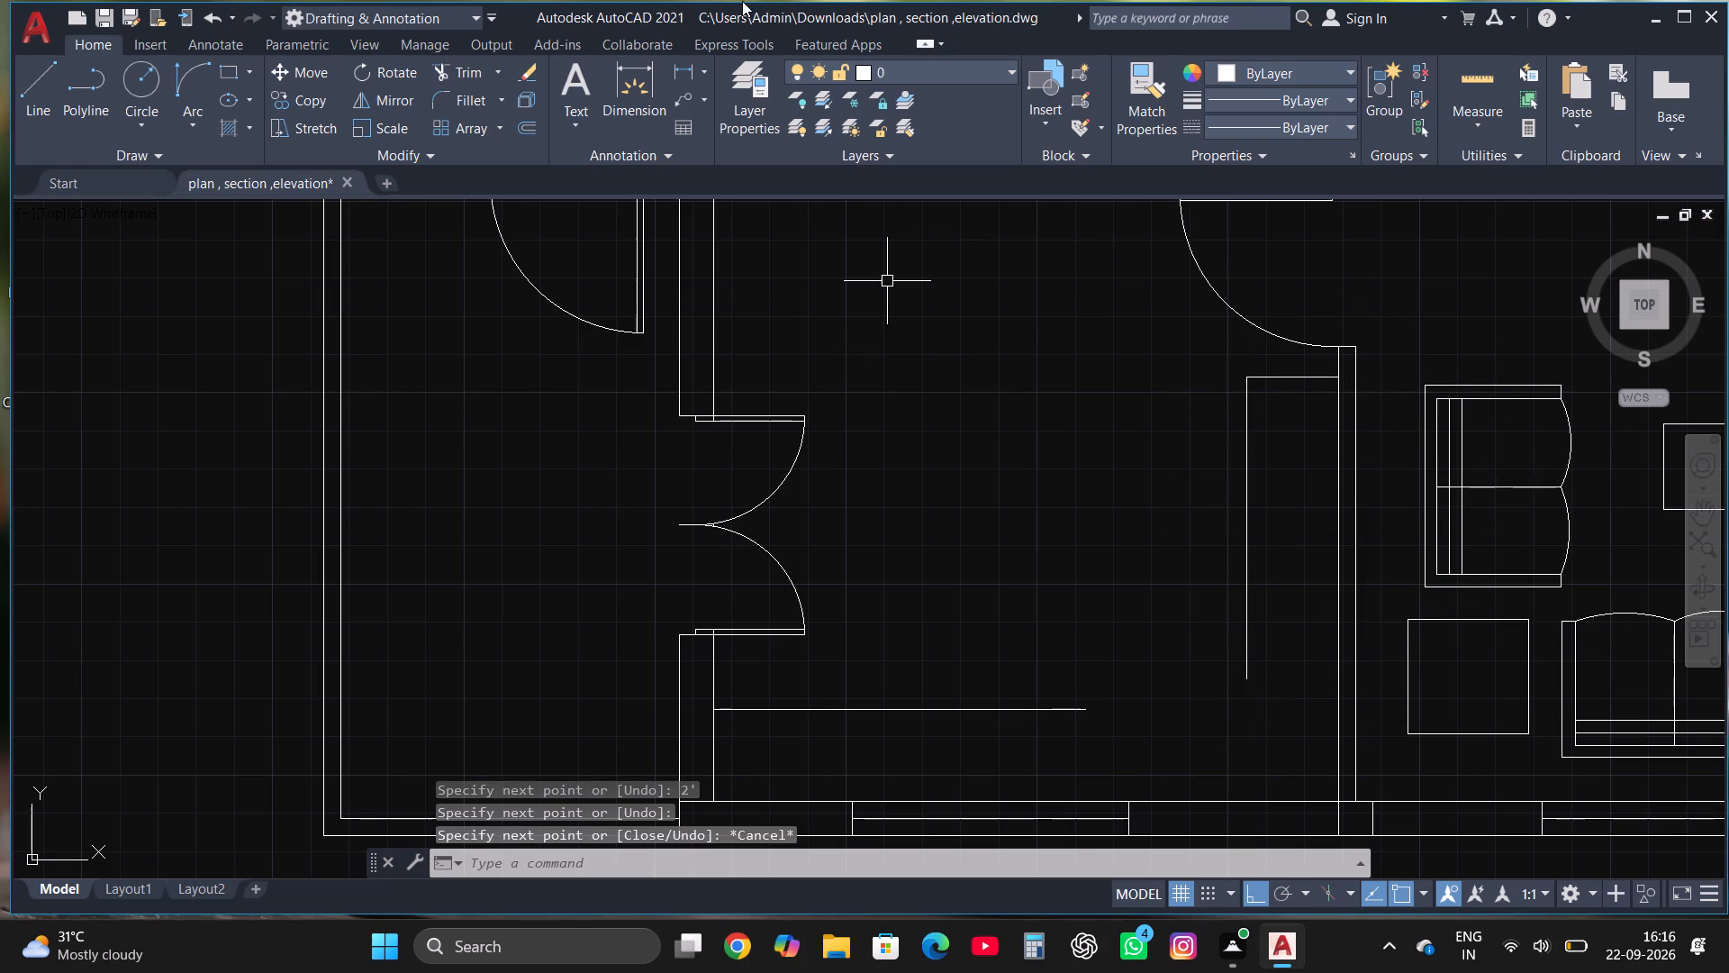
# Fillet the long horizontal line with the vertical line to close the corner of the L-shaped outline in the double-door room.
pyautogui.click(450, 94)
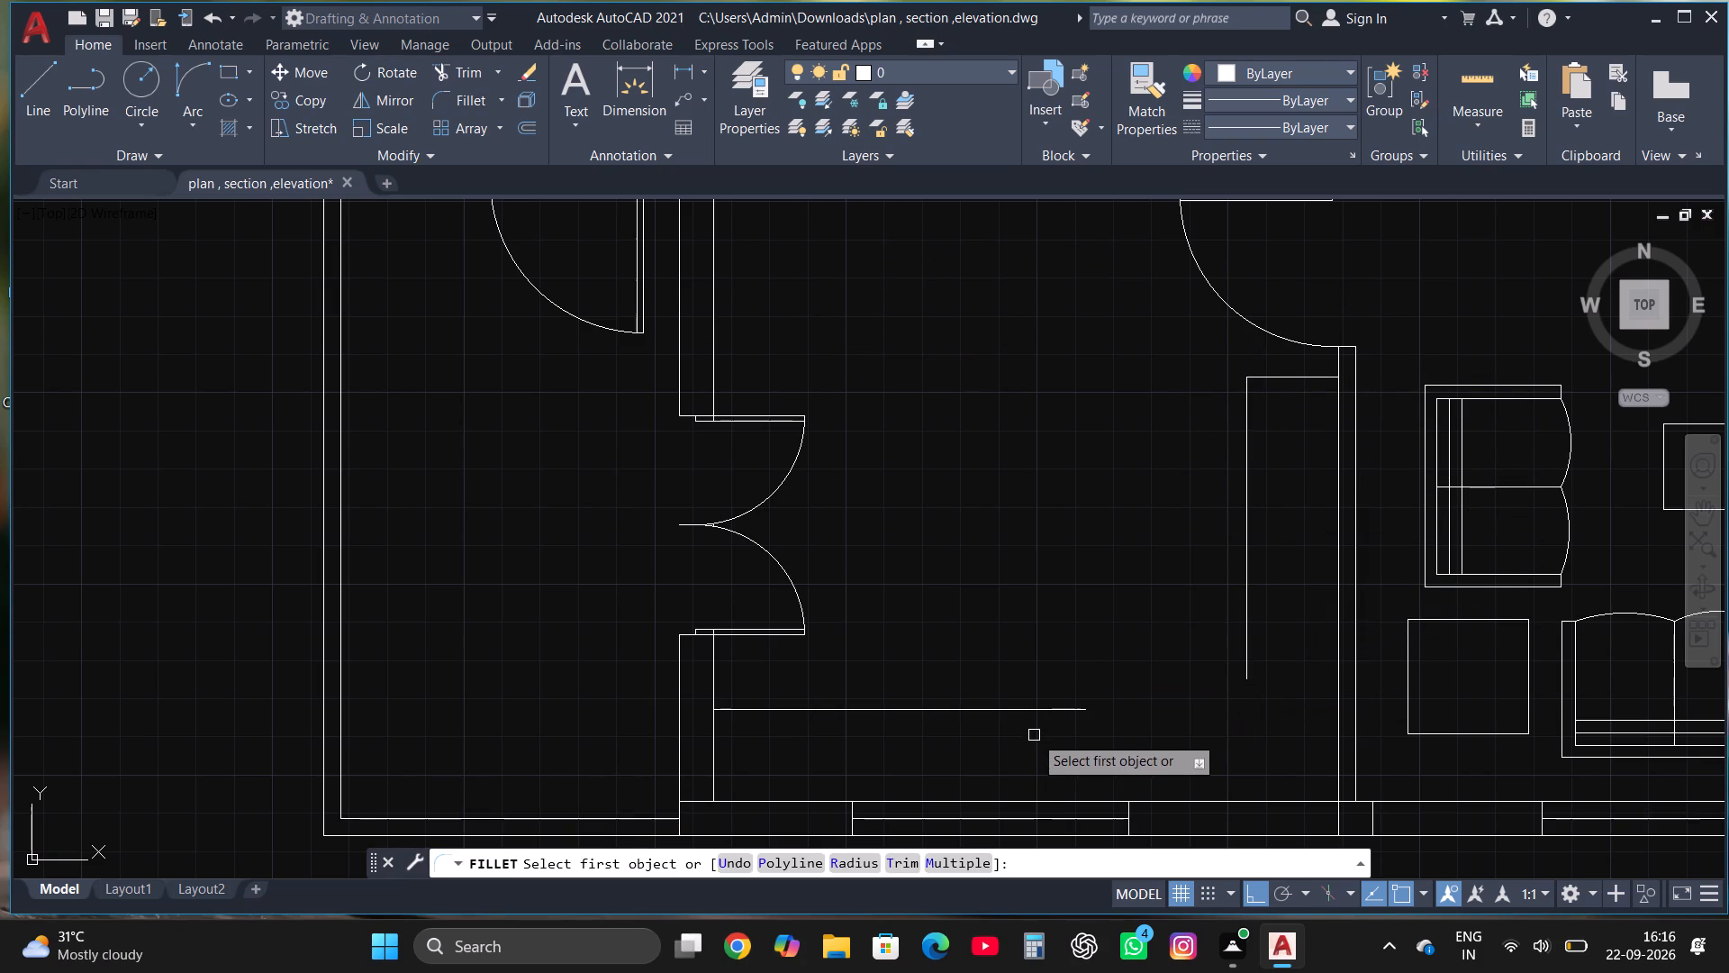
pyautogui.click(1041, 715)
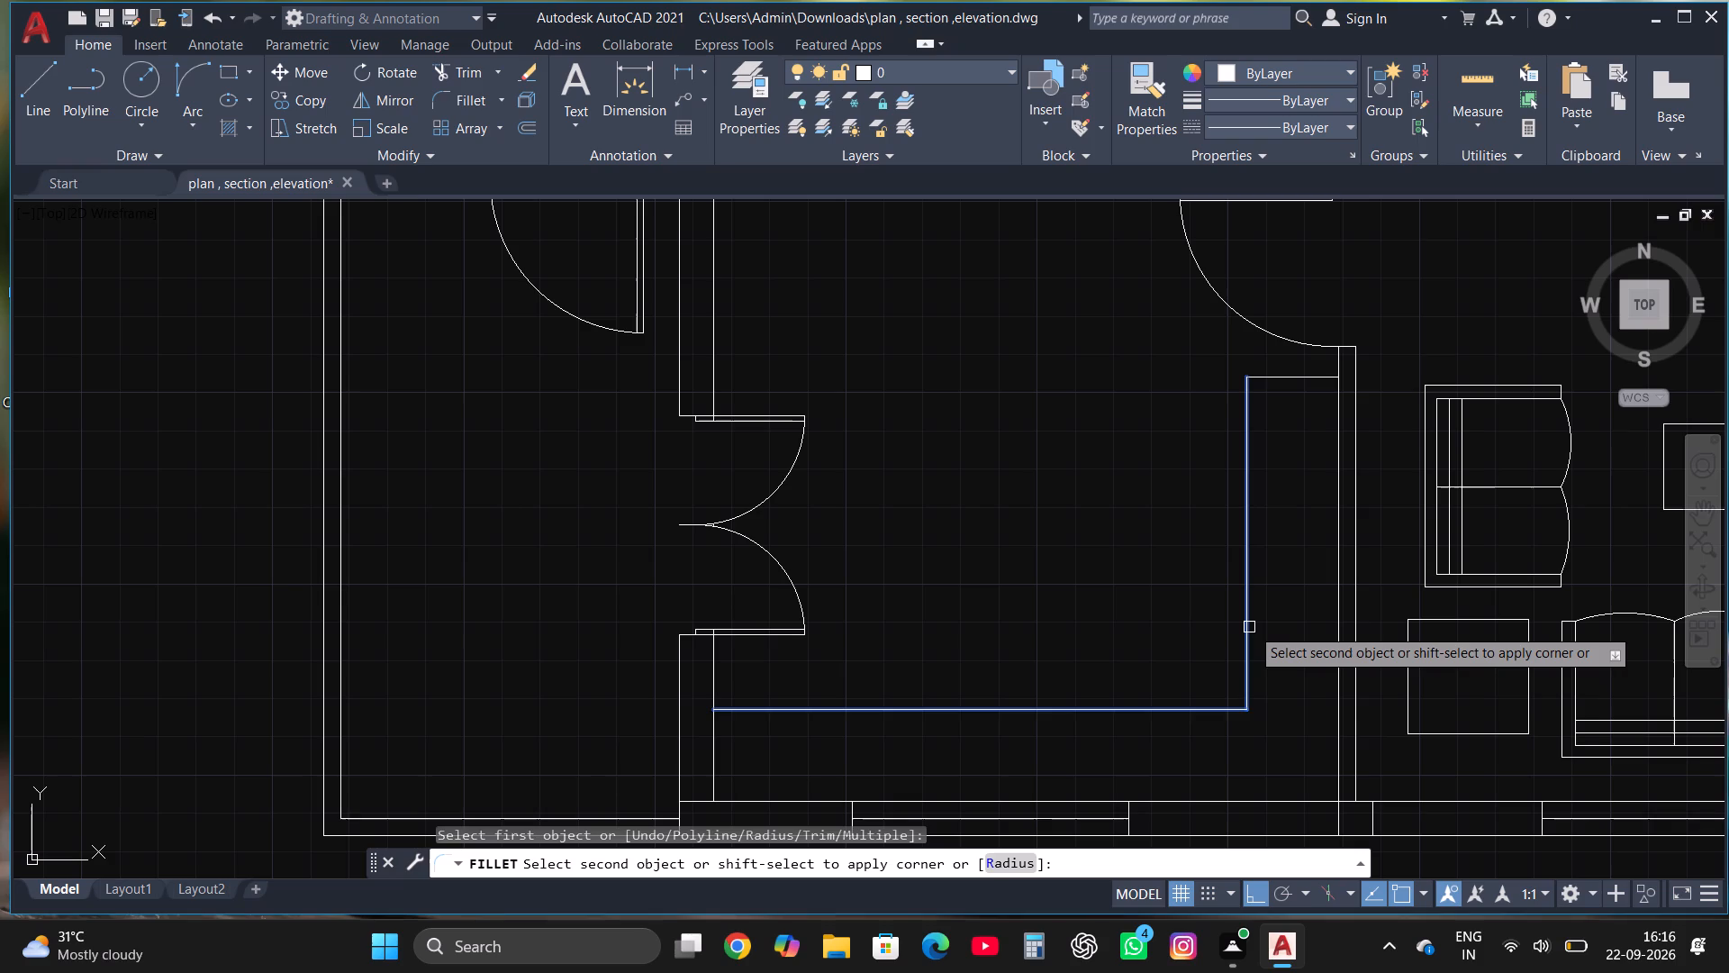
pyautogui.click(1253, 627)
pyautogui.click(1250, 616)
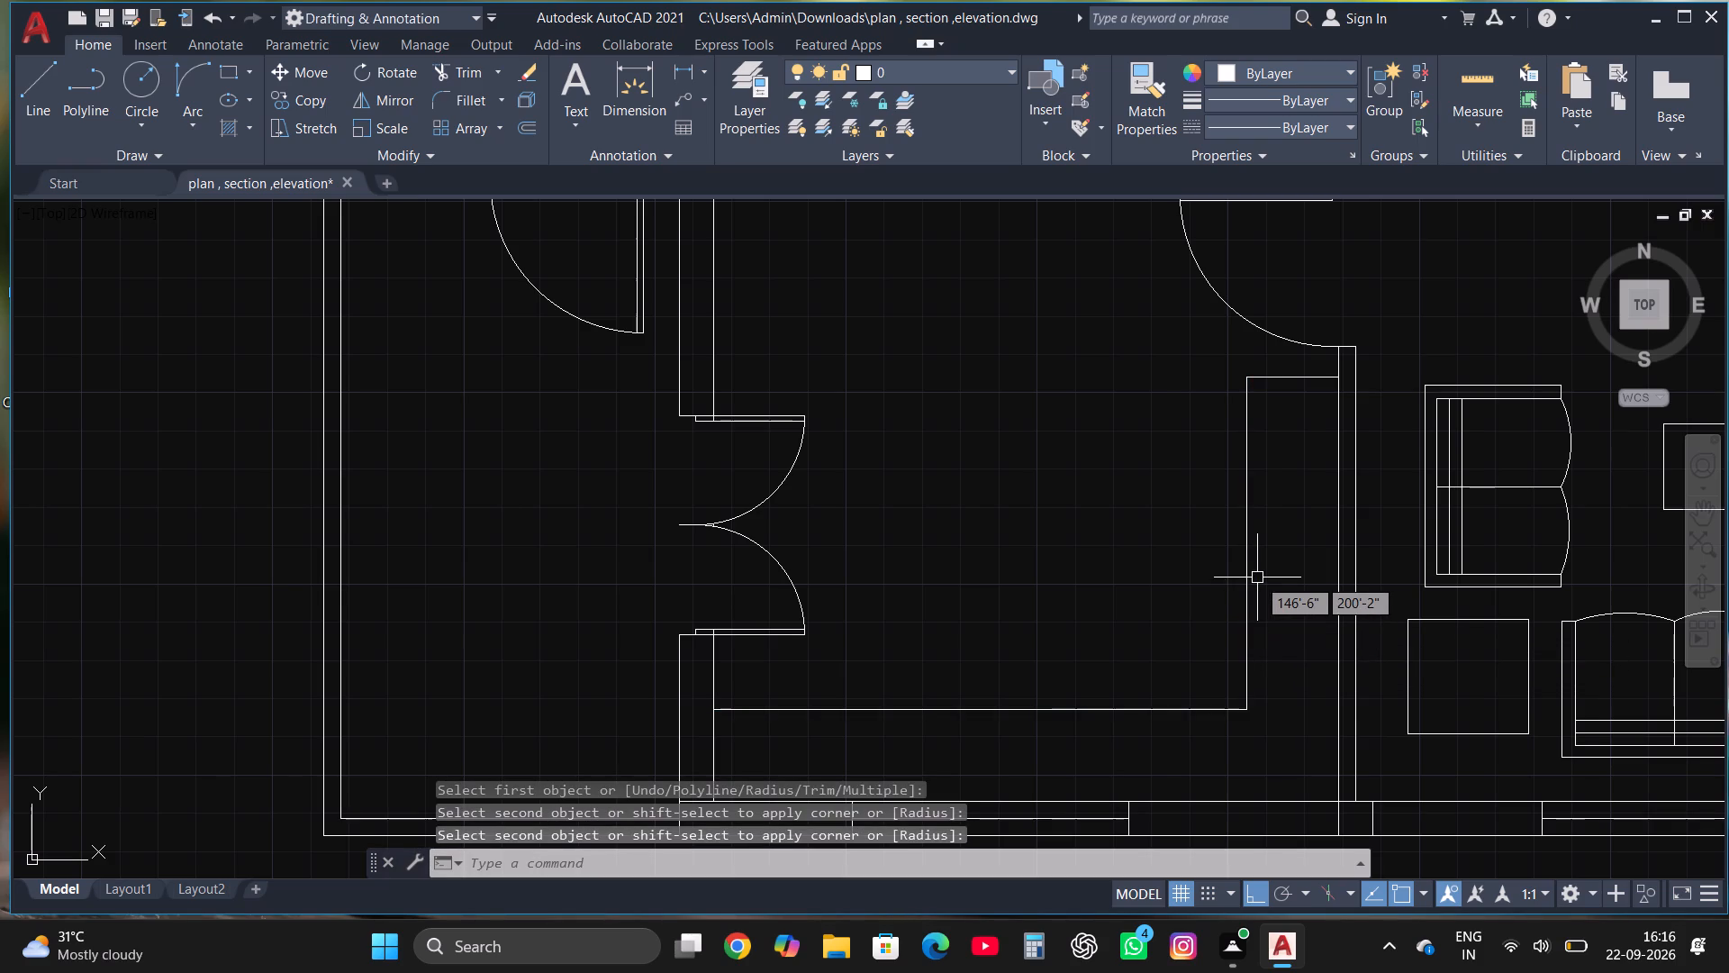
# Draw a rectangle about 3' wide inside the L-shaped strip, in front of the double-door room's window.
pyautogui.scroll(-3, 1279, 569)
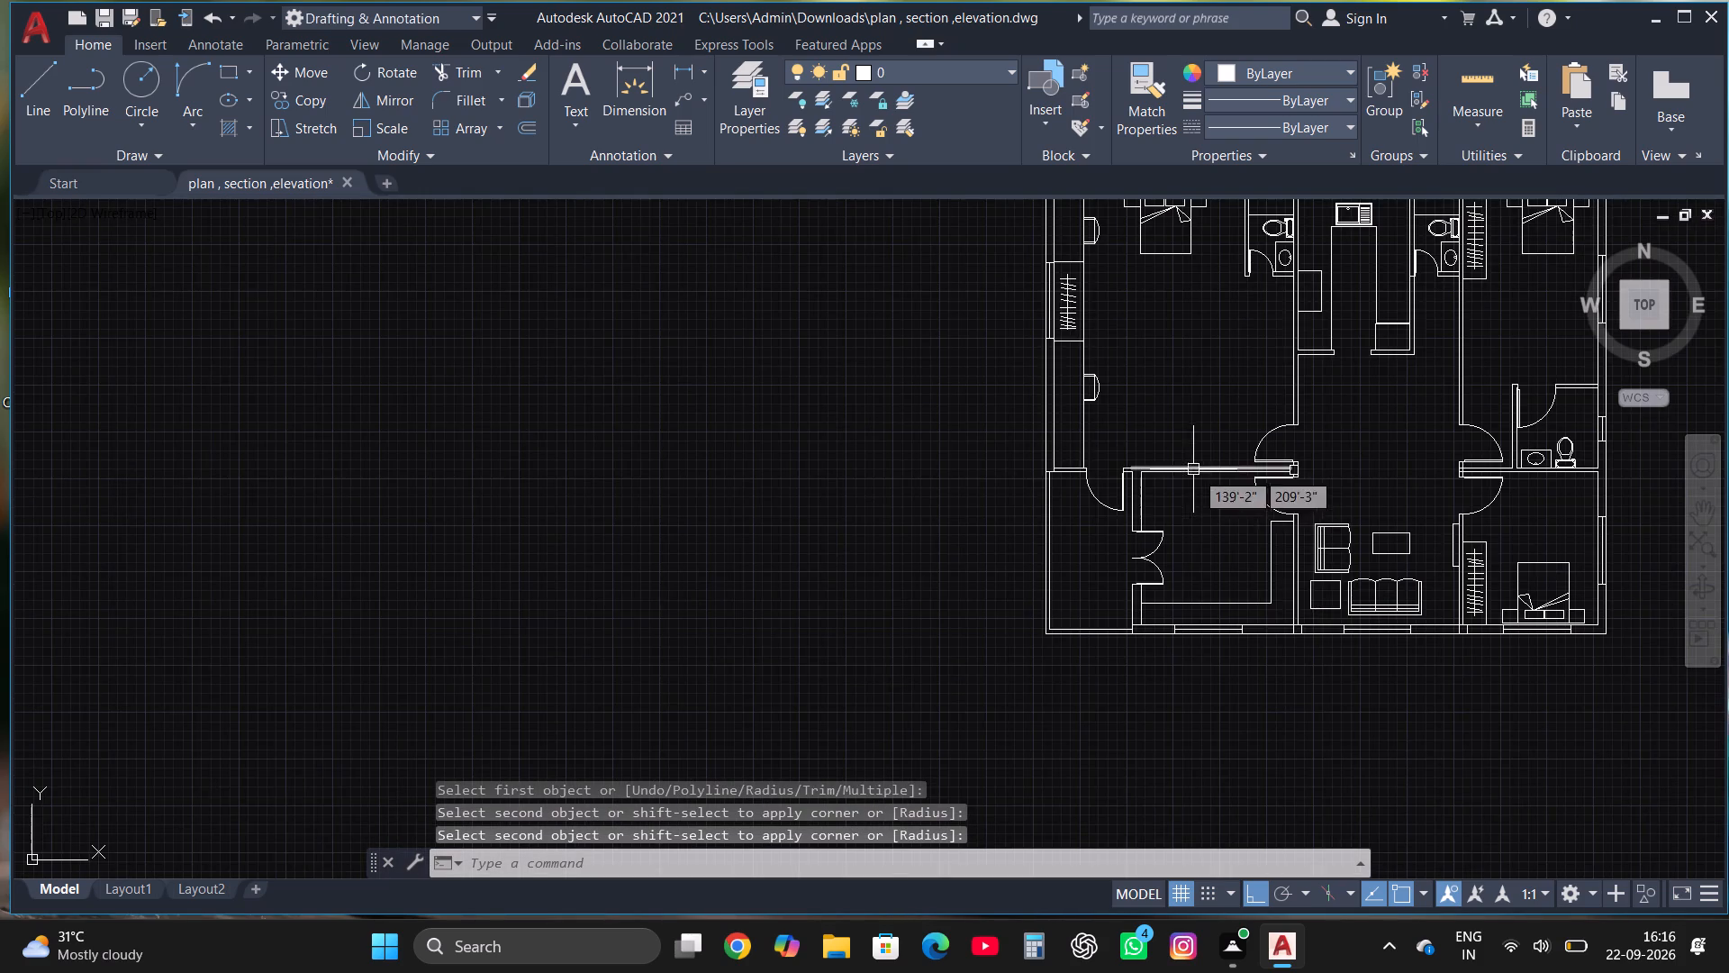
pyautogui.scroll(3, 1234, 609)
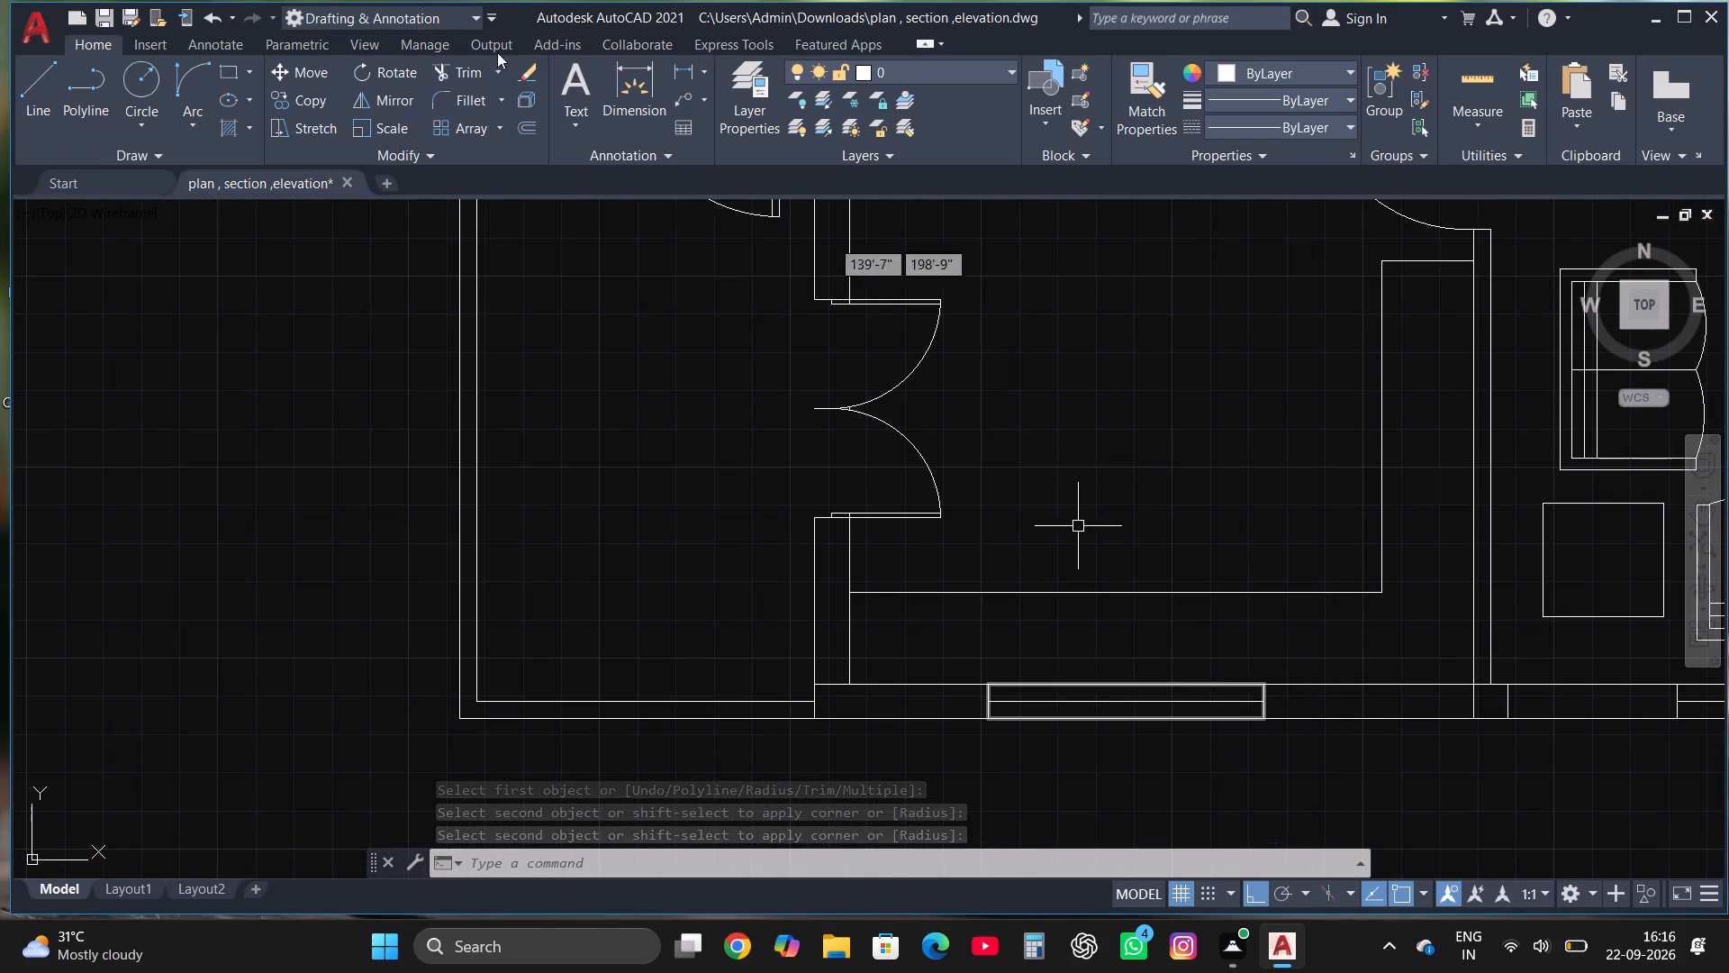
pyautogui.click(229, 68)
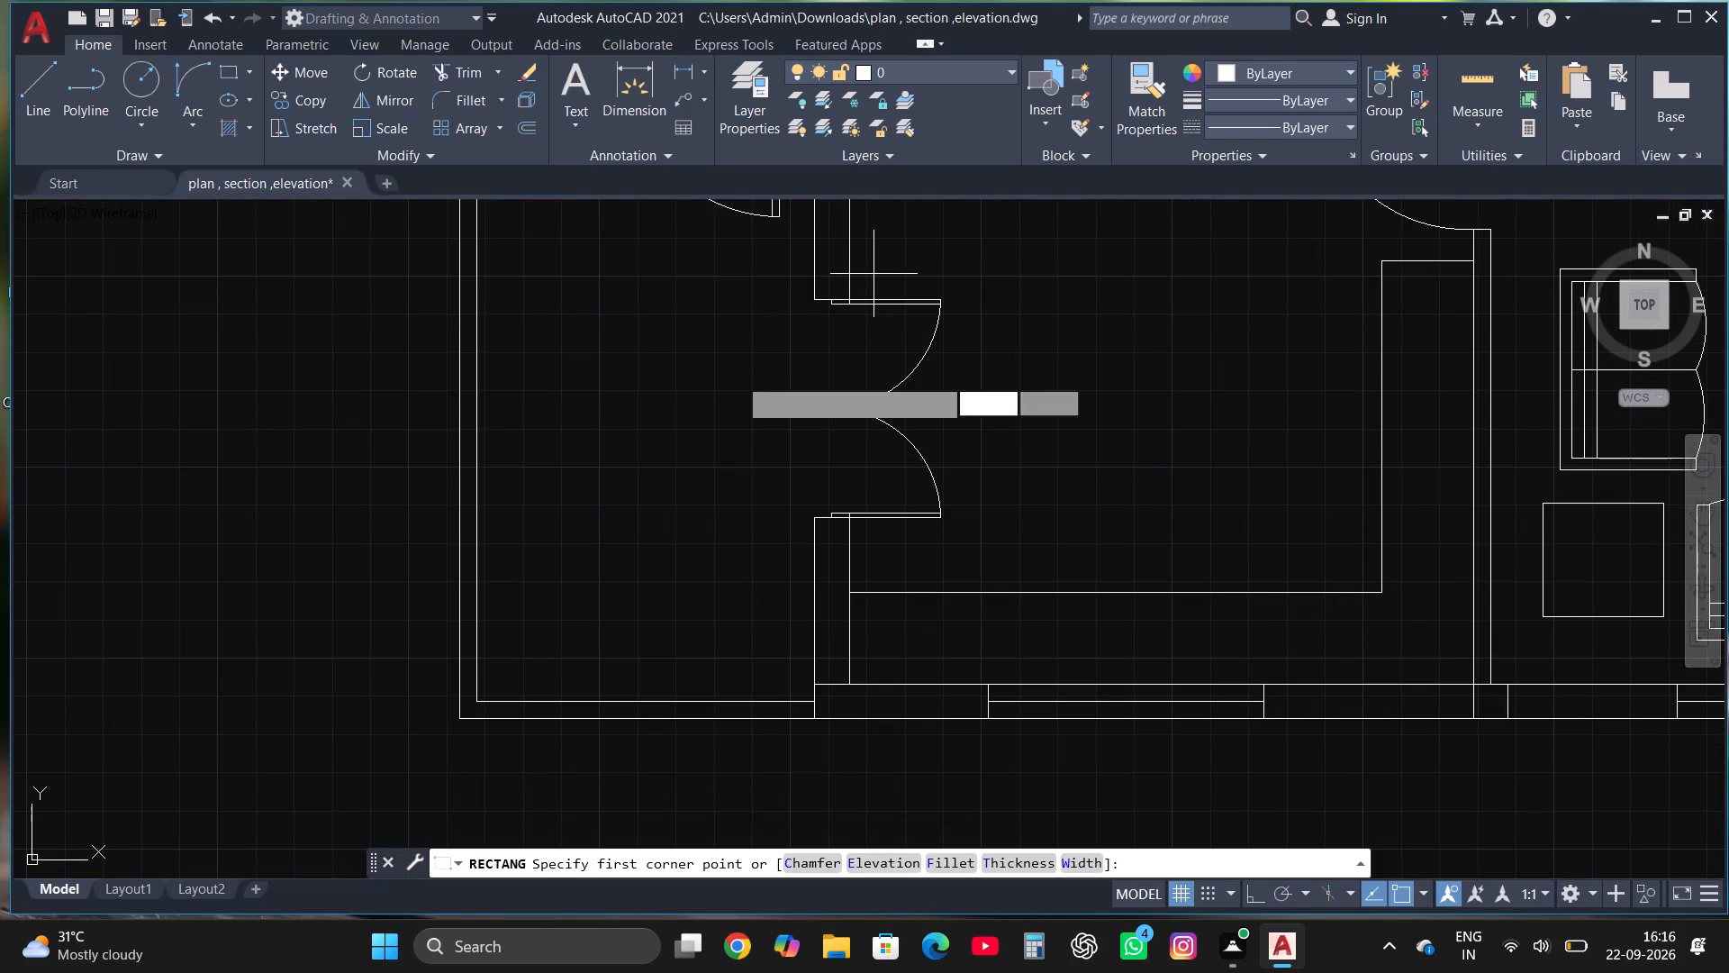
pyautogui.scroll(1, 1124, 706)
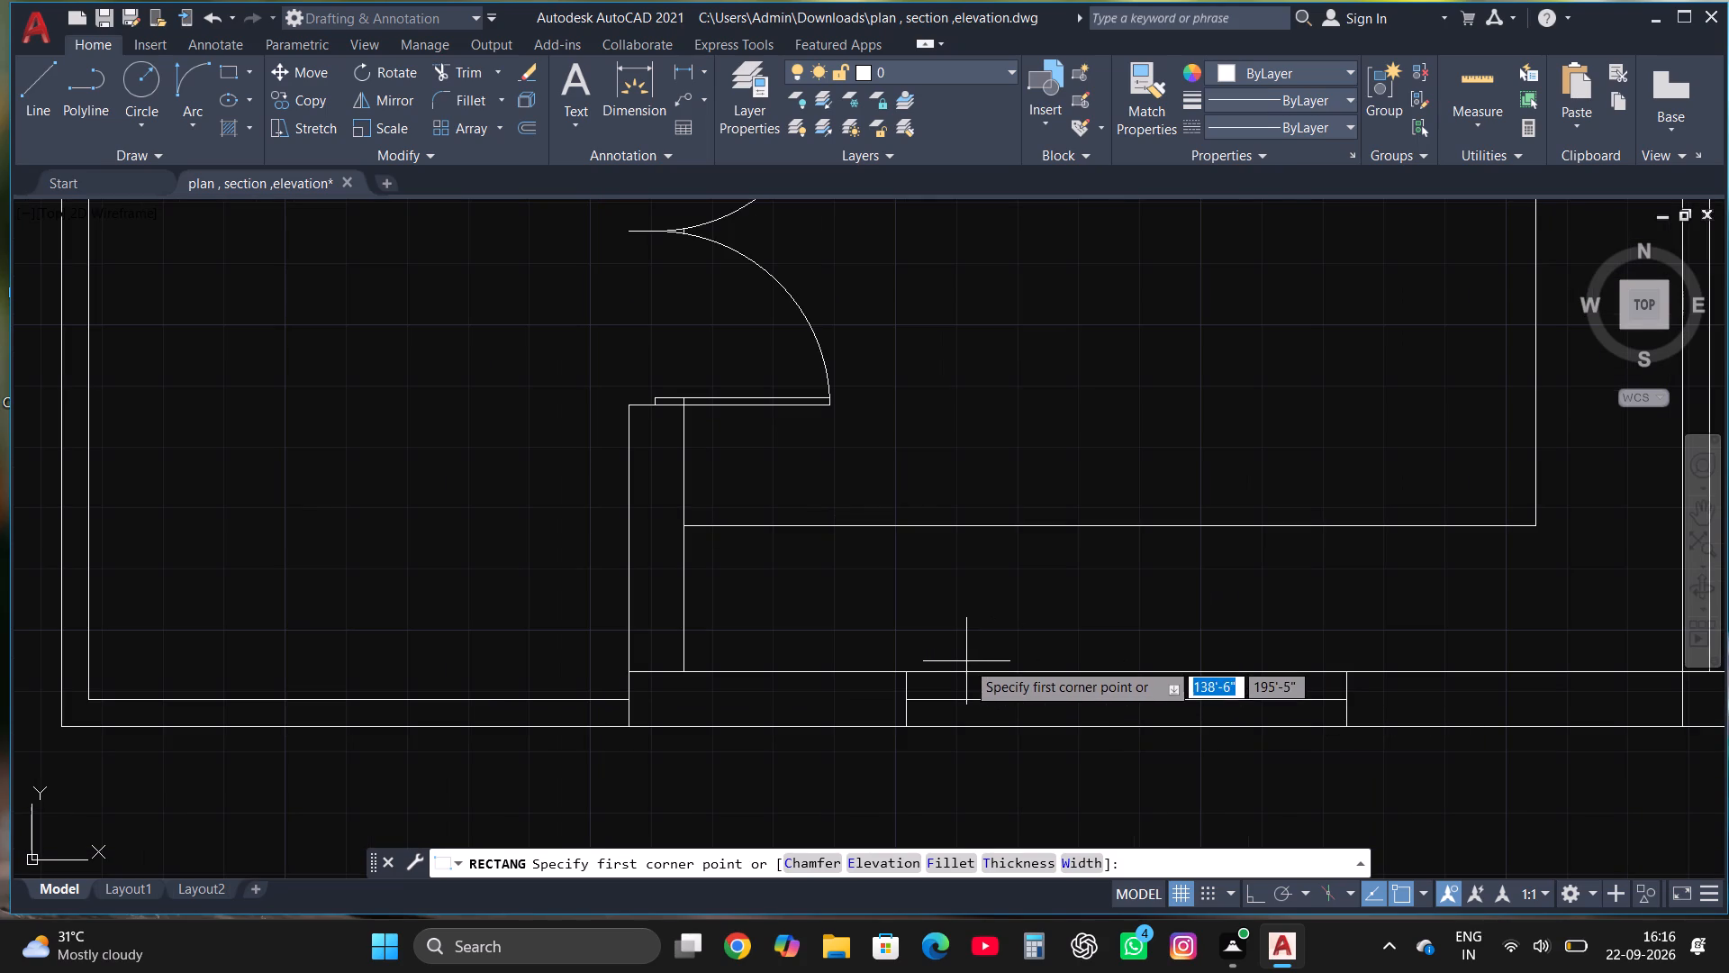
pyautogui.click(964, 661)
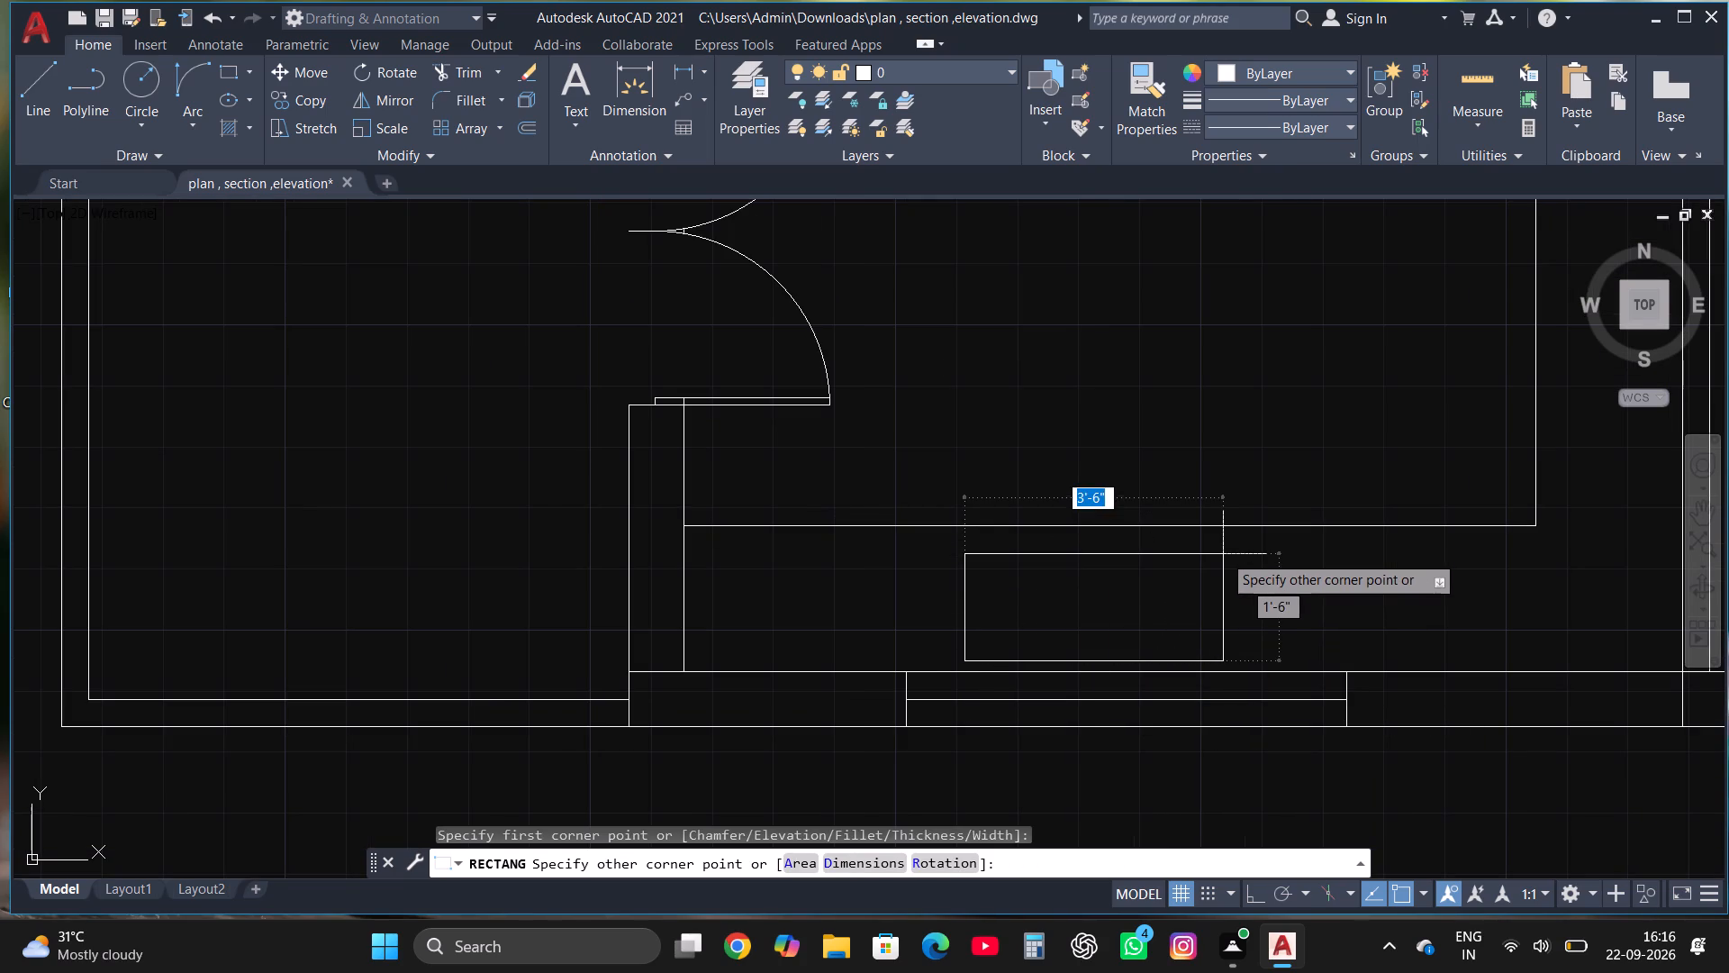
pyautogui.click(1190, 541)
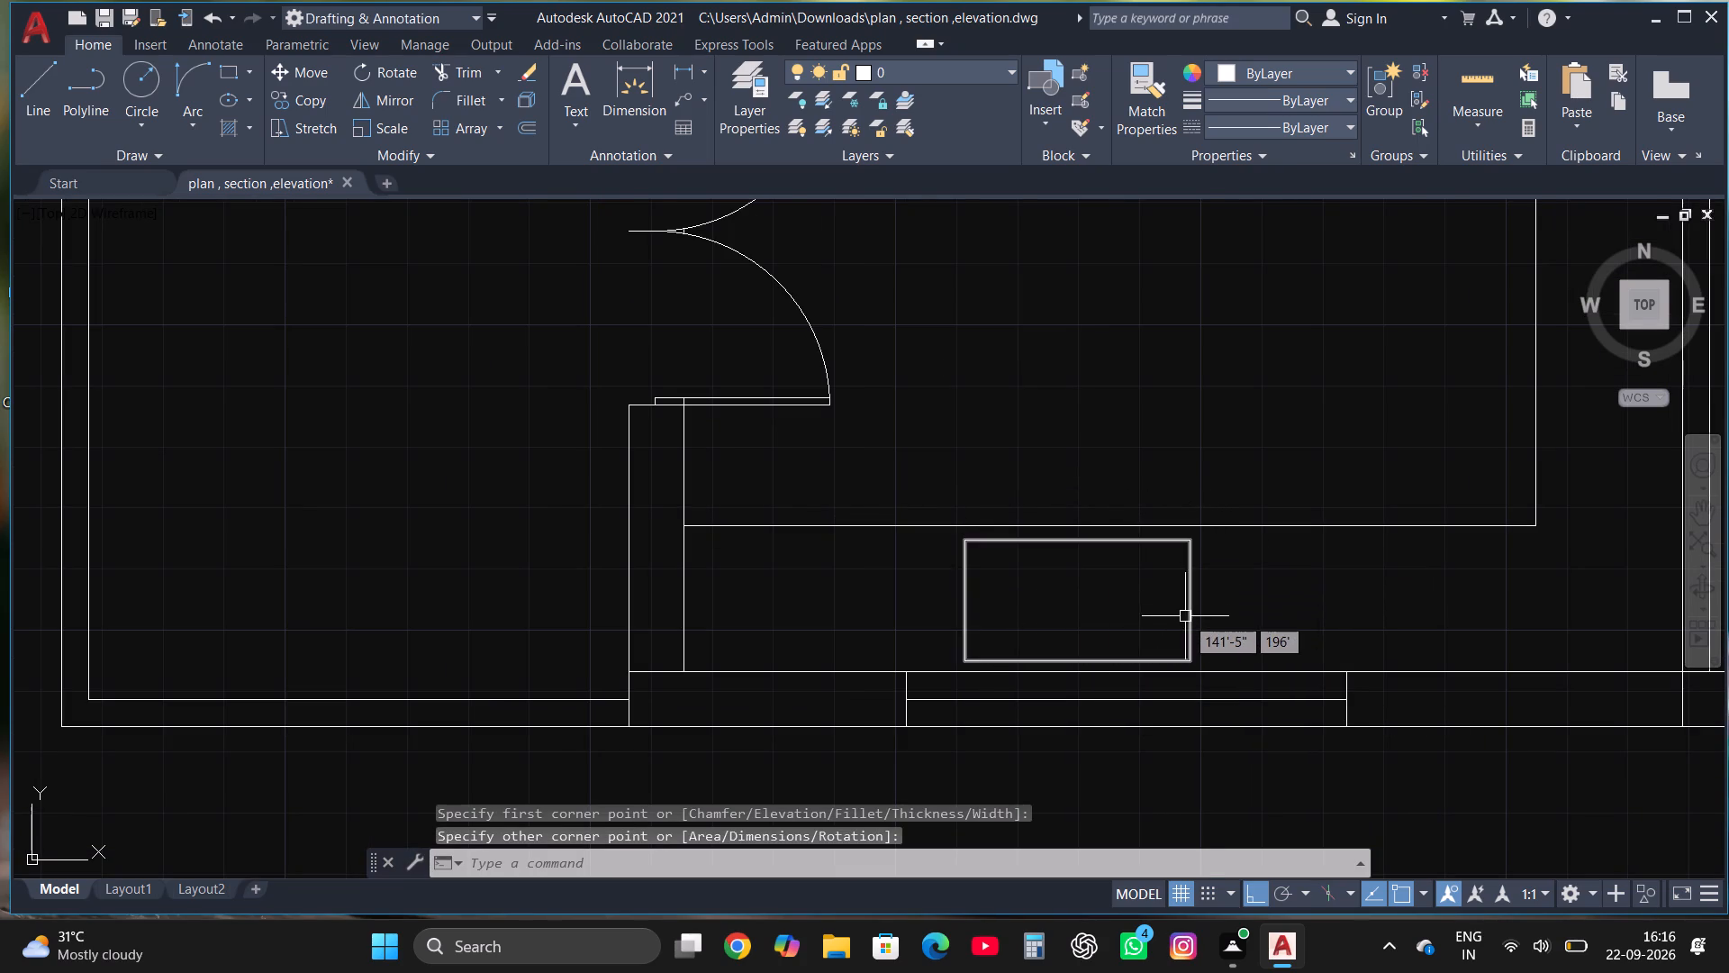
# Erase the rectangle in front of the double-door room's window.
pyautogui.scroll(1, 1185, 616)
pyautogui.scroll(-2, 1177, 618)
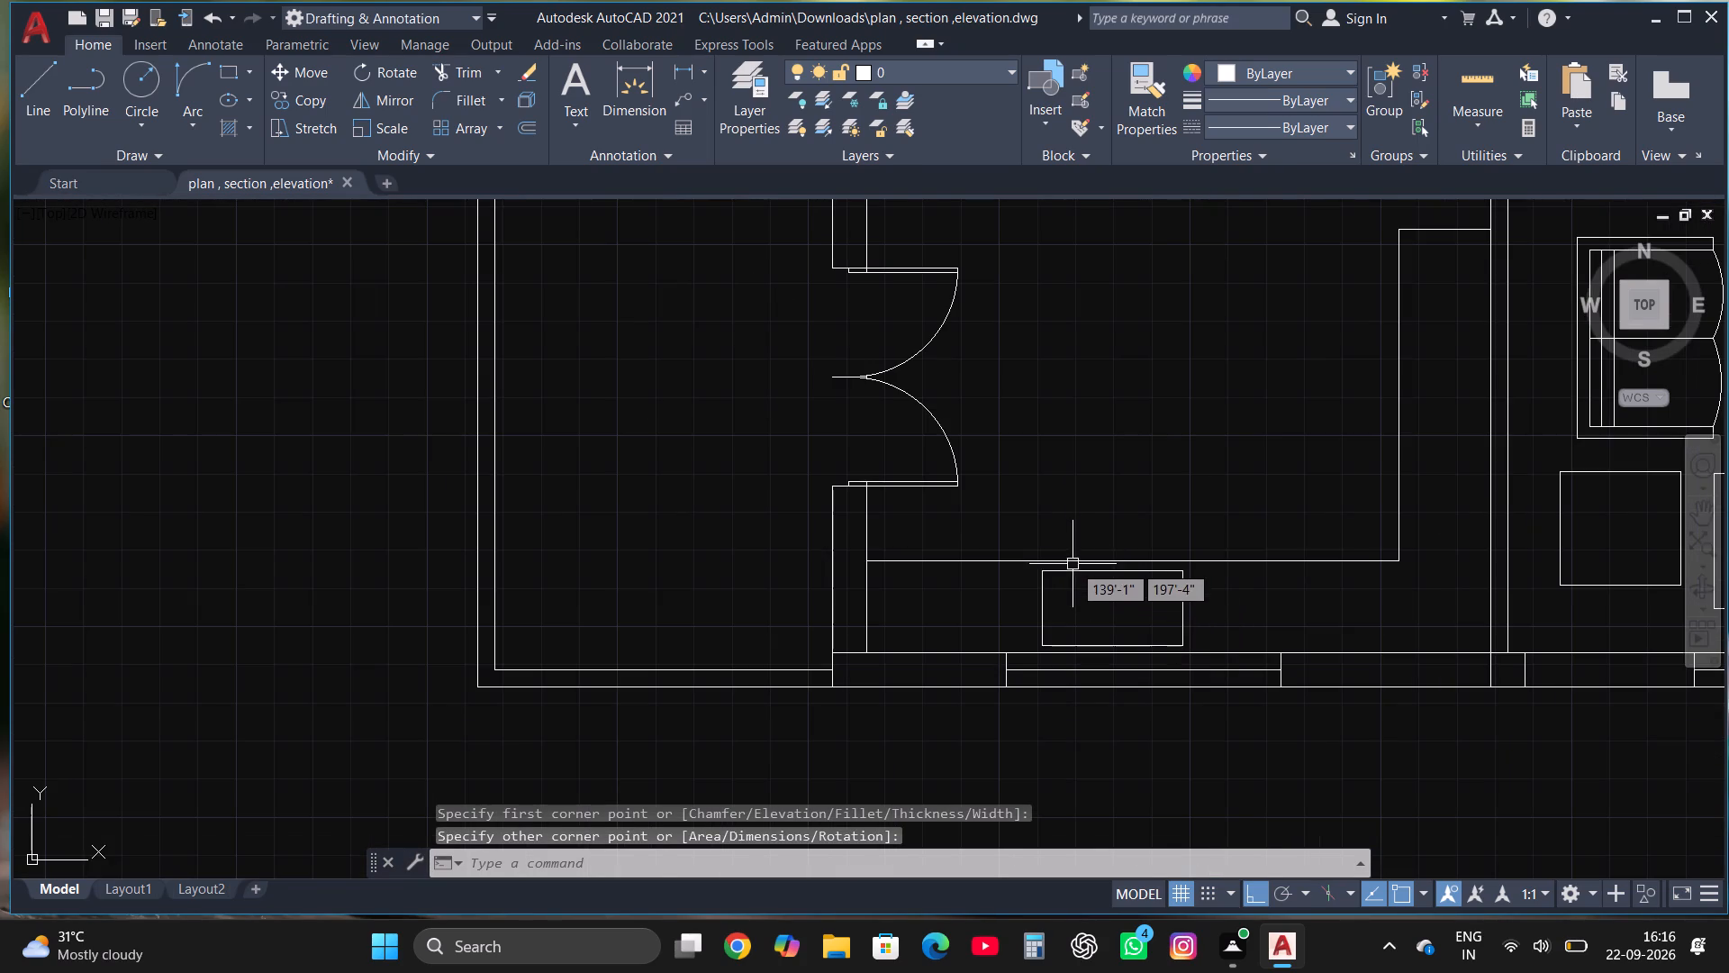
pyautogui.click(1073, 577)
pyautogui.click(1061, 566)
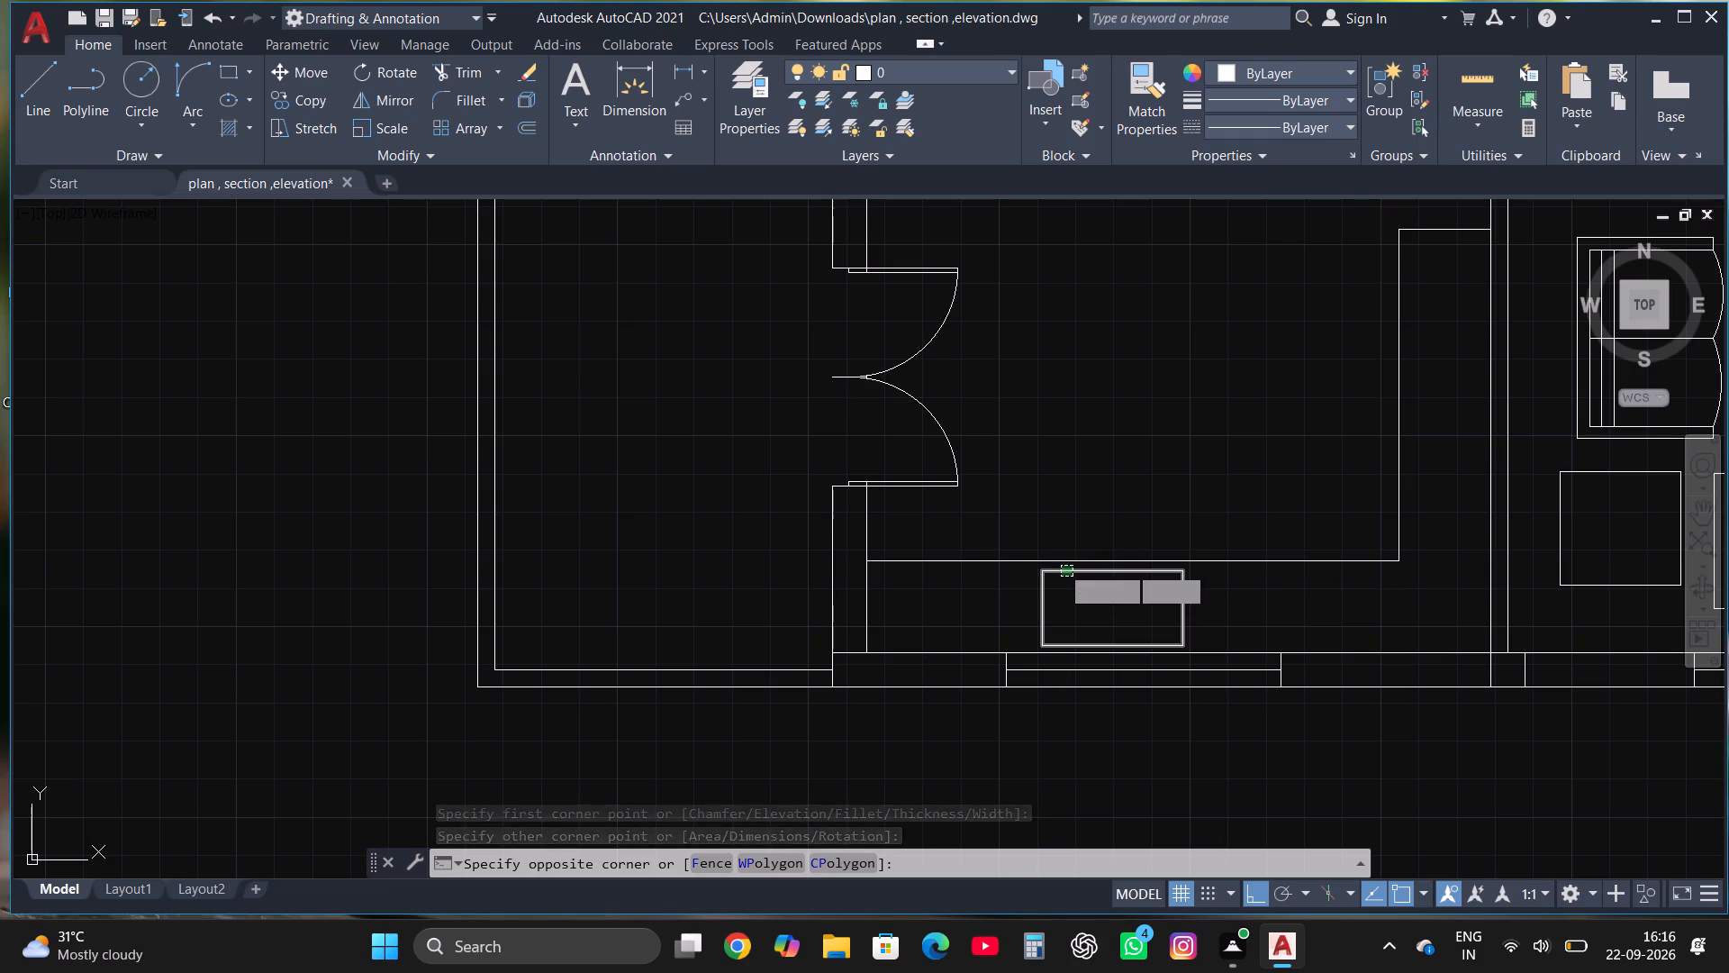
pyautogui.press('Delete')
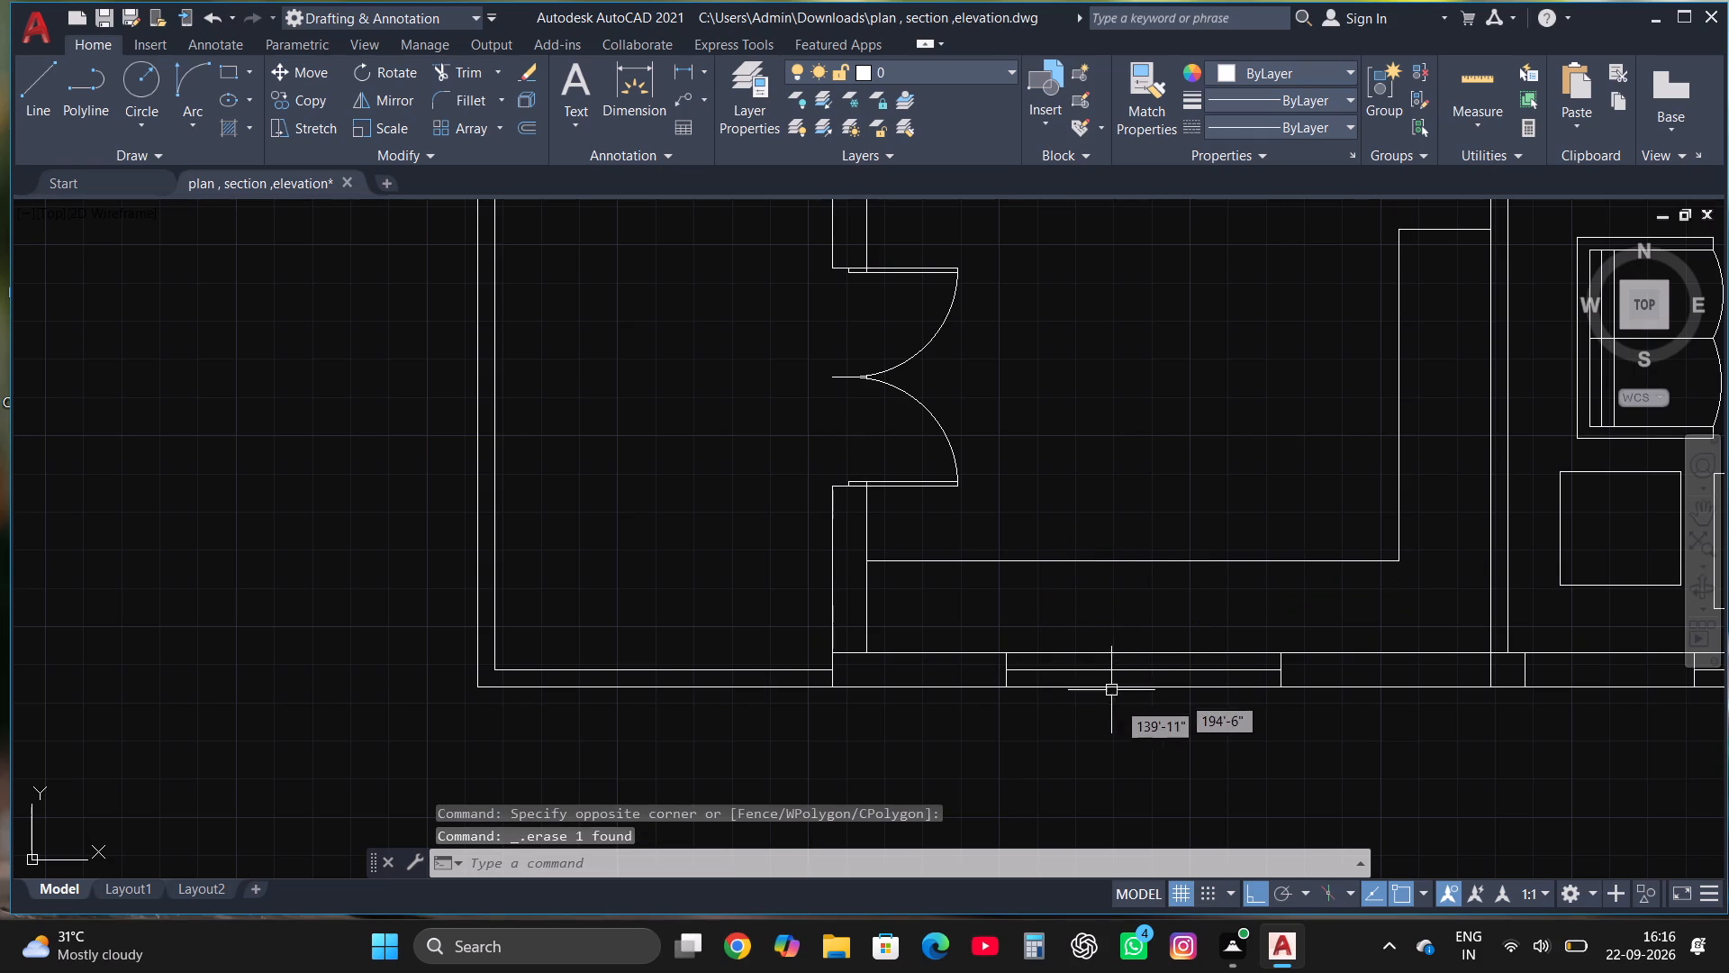
# Draw a burner circle near the upper wall-side corner of the stove rectangle on the kitchen counter.
pyautogui.scroll(-1, 1125, 697)
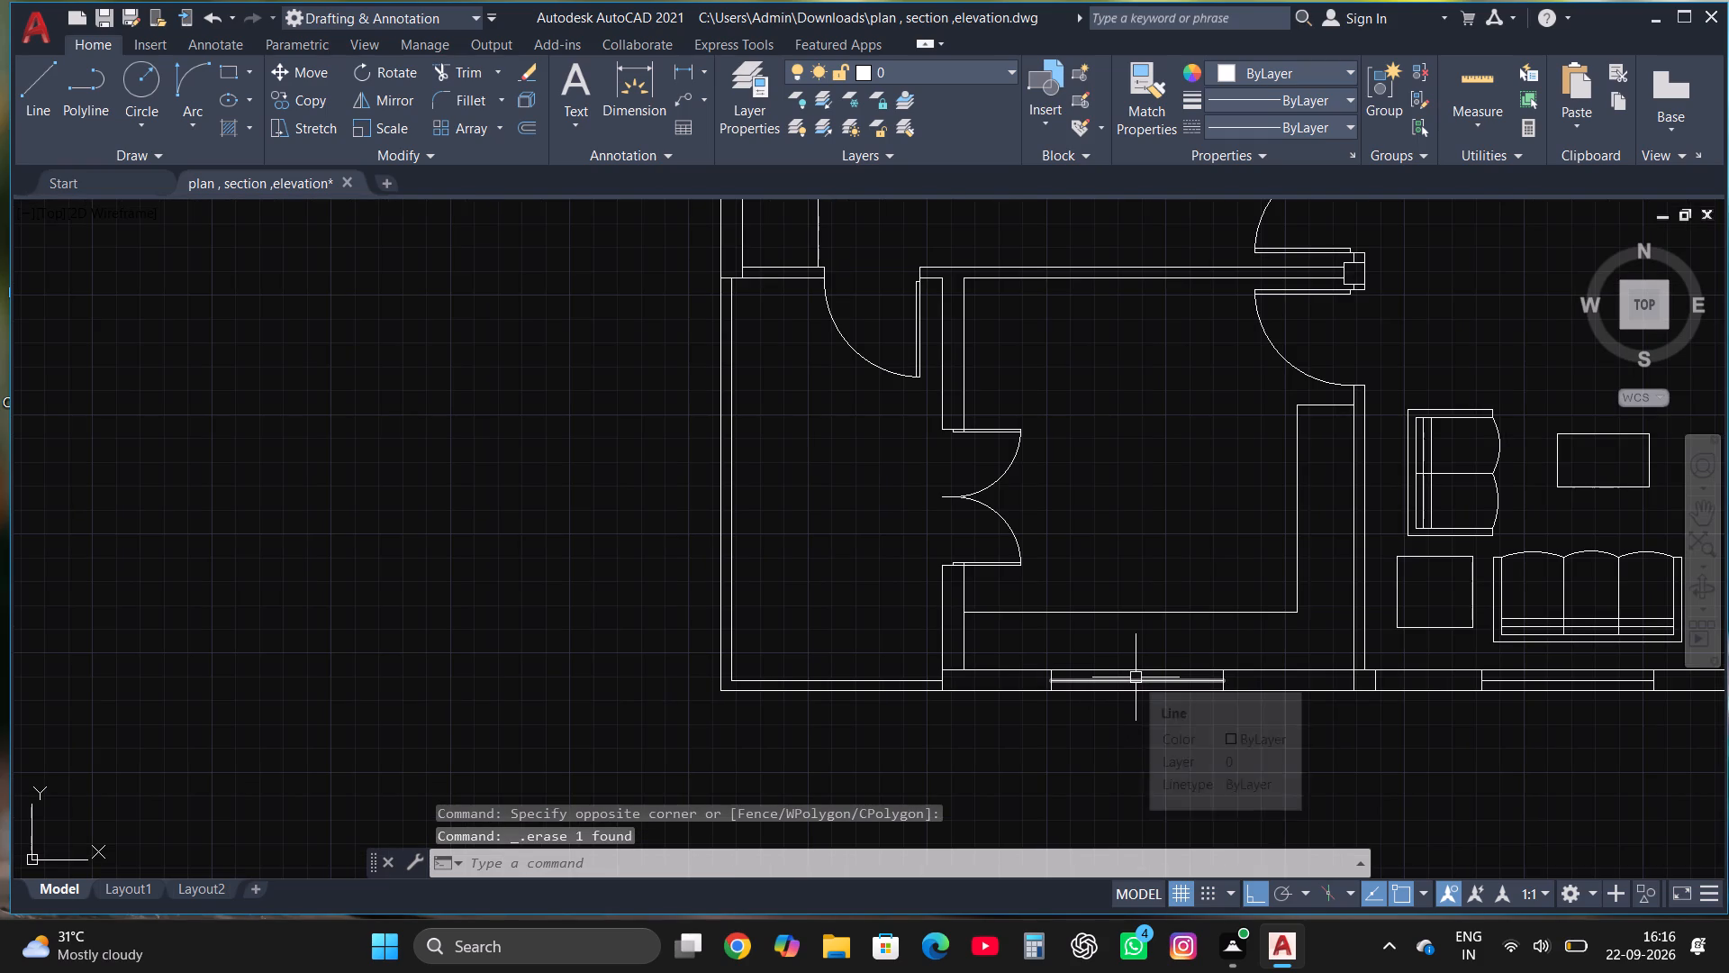
pyautogui.scroll(-2, 1134, 670)
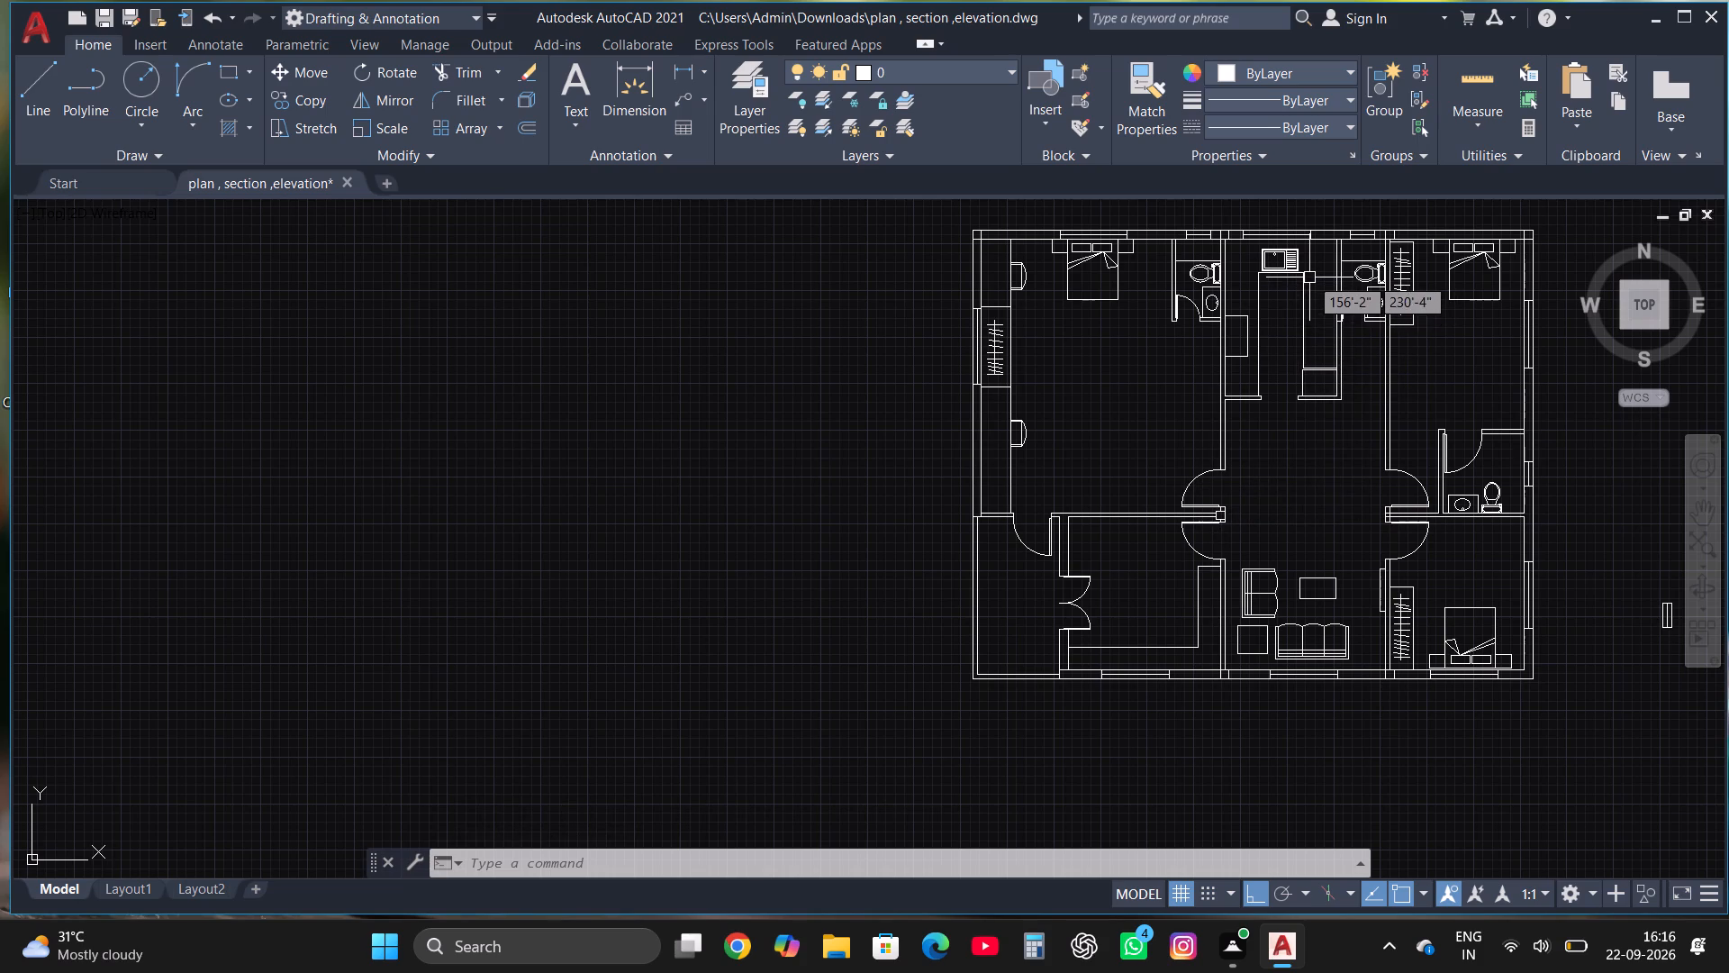
pyautogui.scroll(2, 1309, 277)
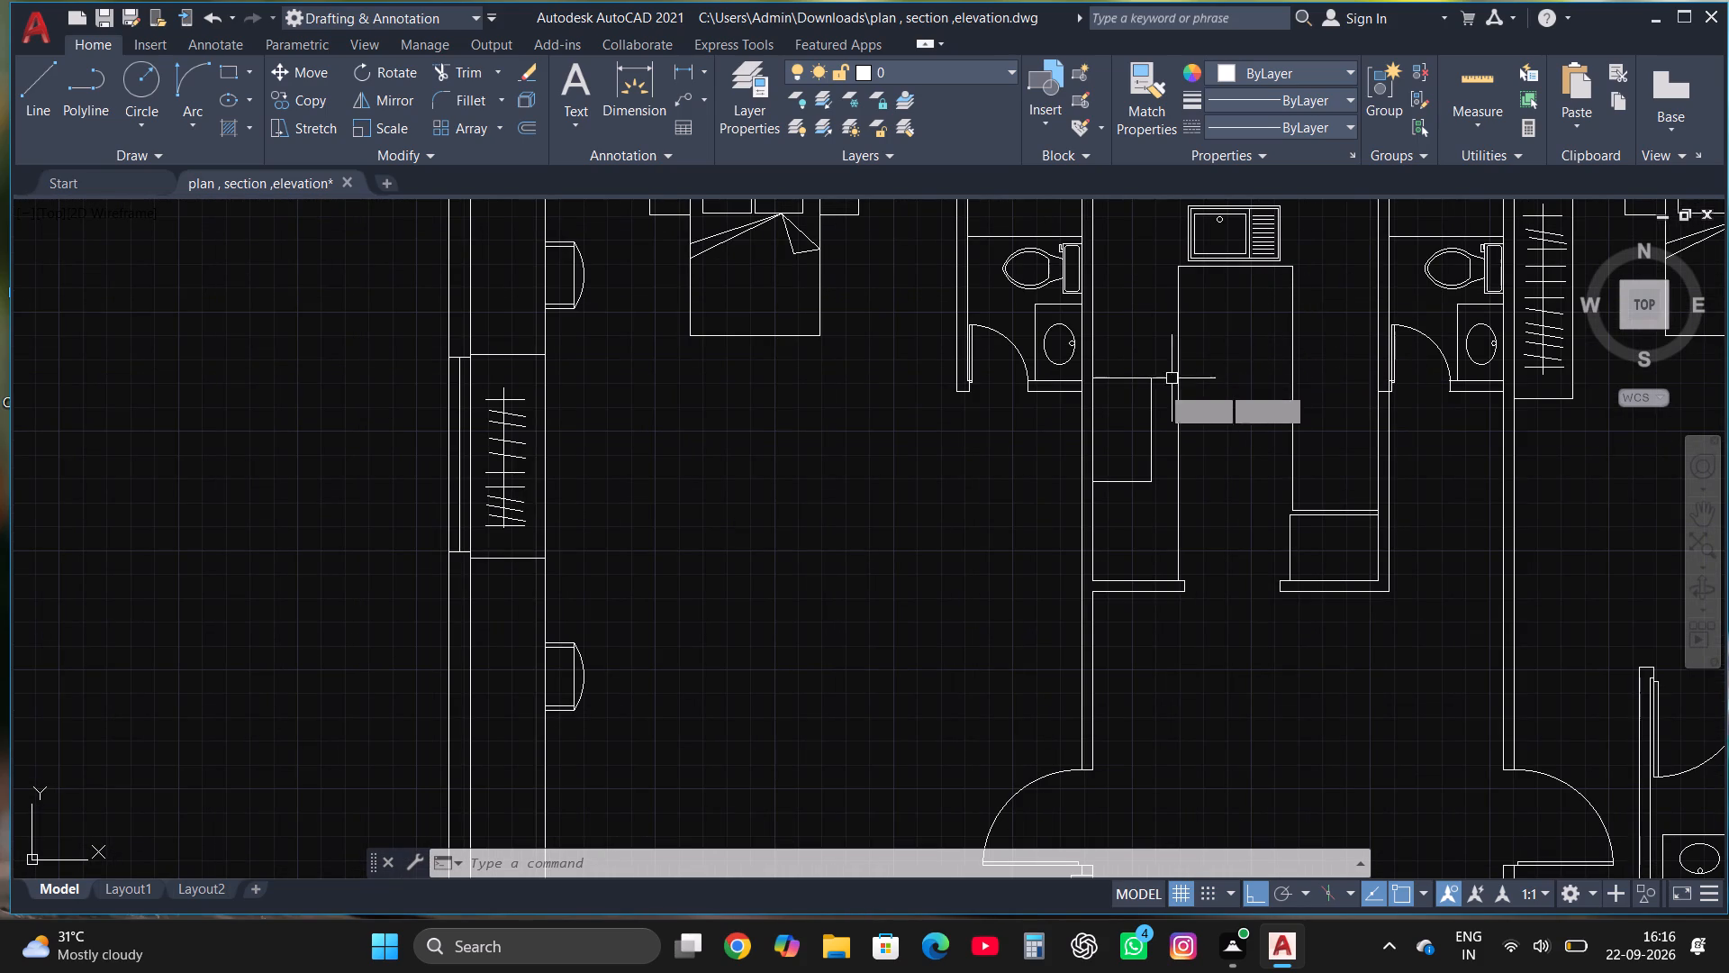
pyautogui.scroll(2, 1152, 394)
pyautogui.click(138, 68)
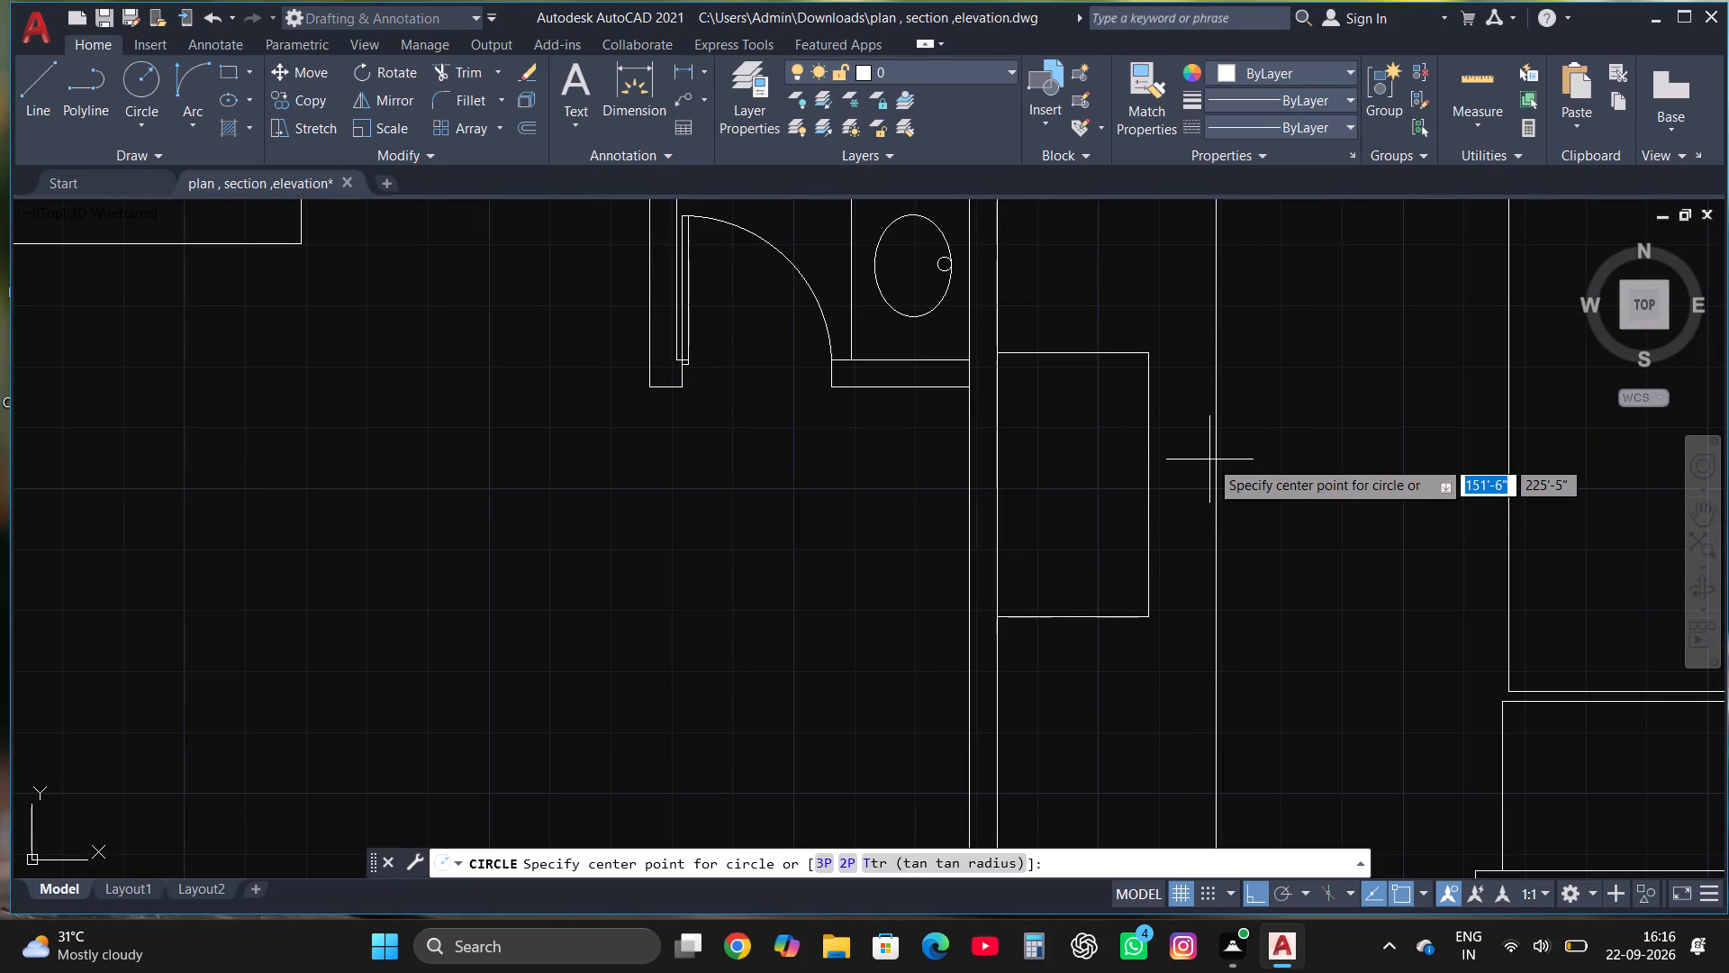
pyautogui.click(1039, 406)
pyautogui.click(1064, 436)
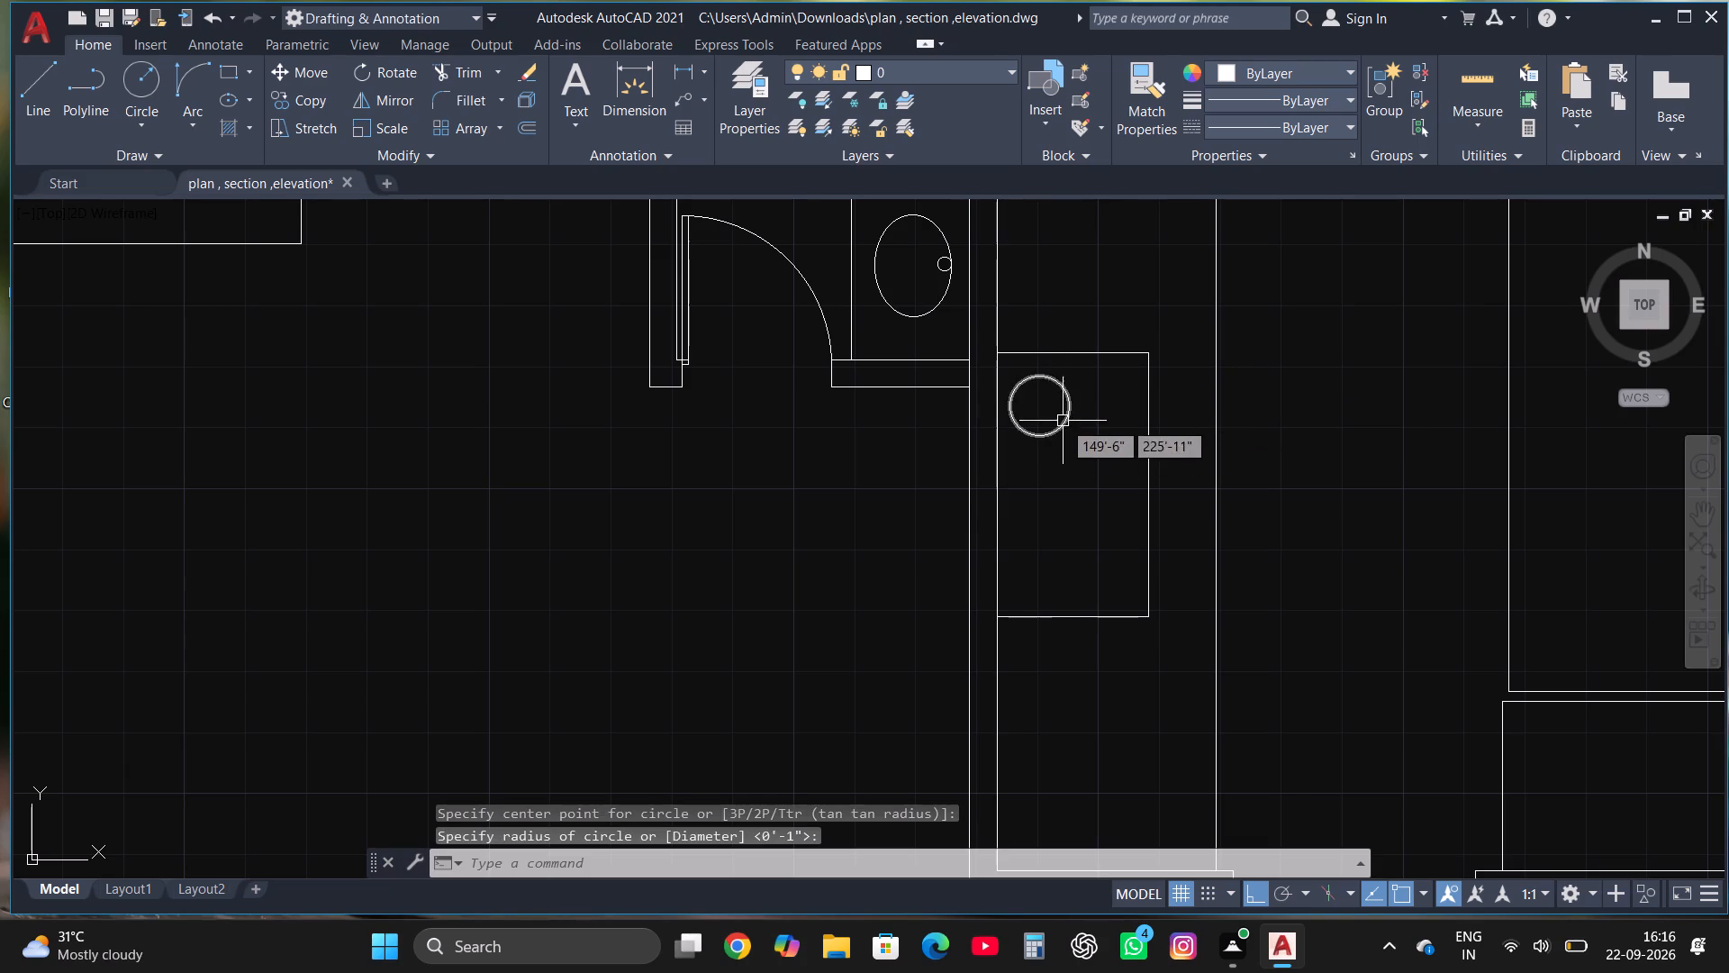
# Draw short vertical tick lines outward from the upper and lower quadrants of the stove's burner circle.
pyautogui.scroll(2, 1055, 422)
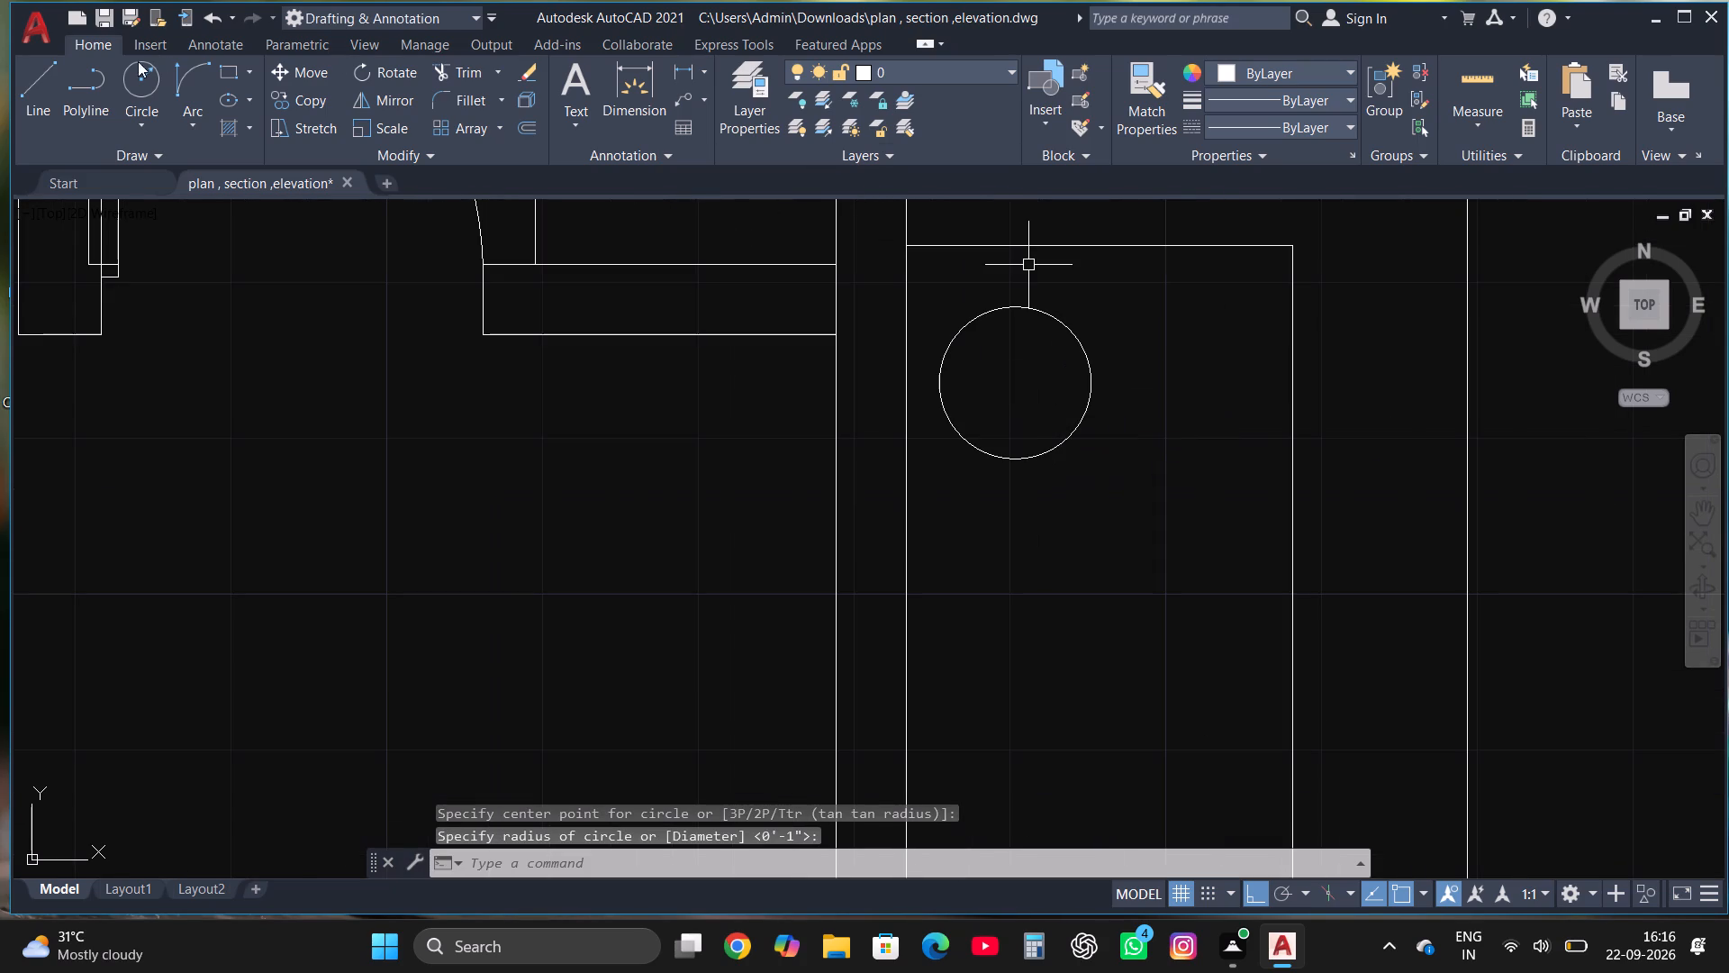
pyautogui.click(40, 94)
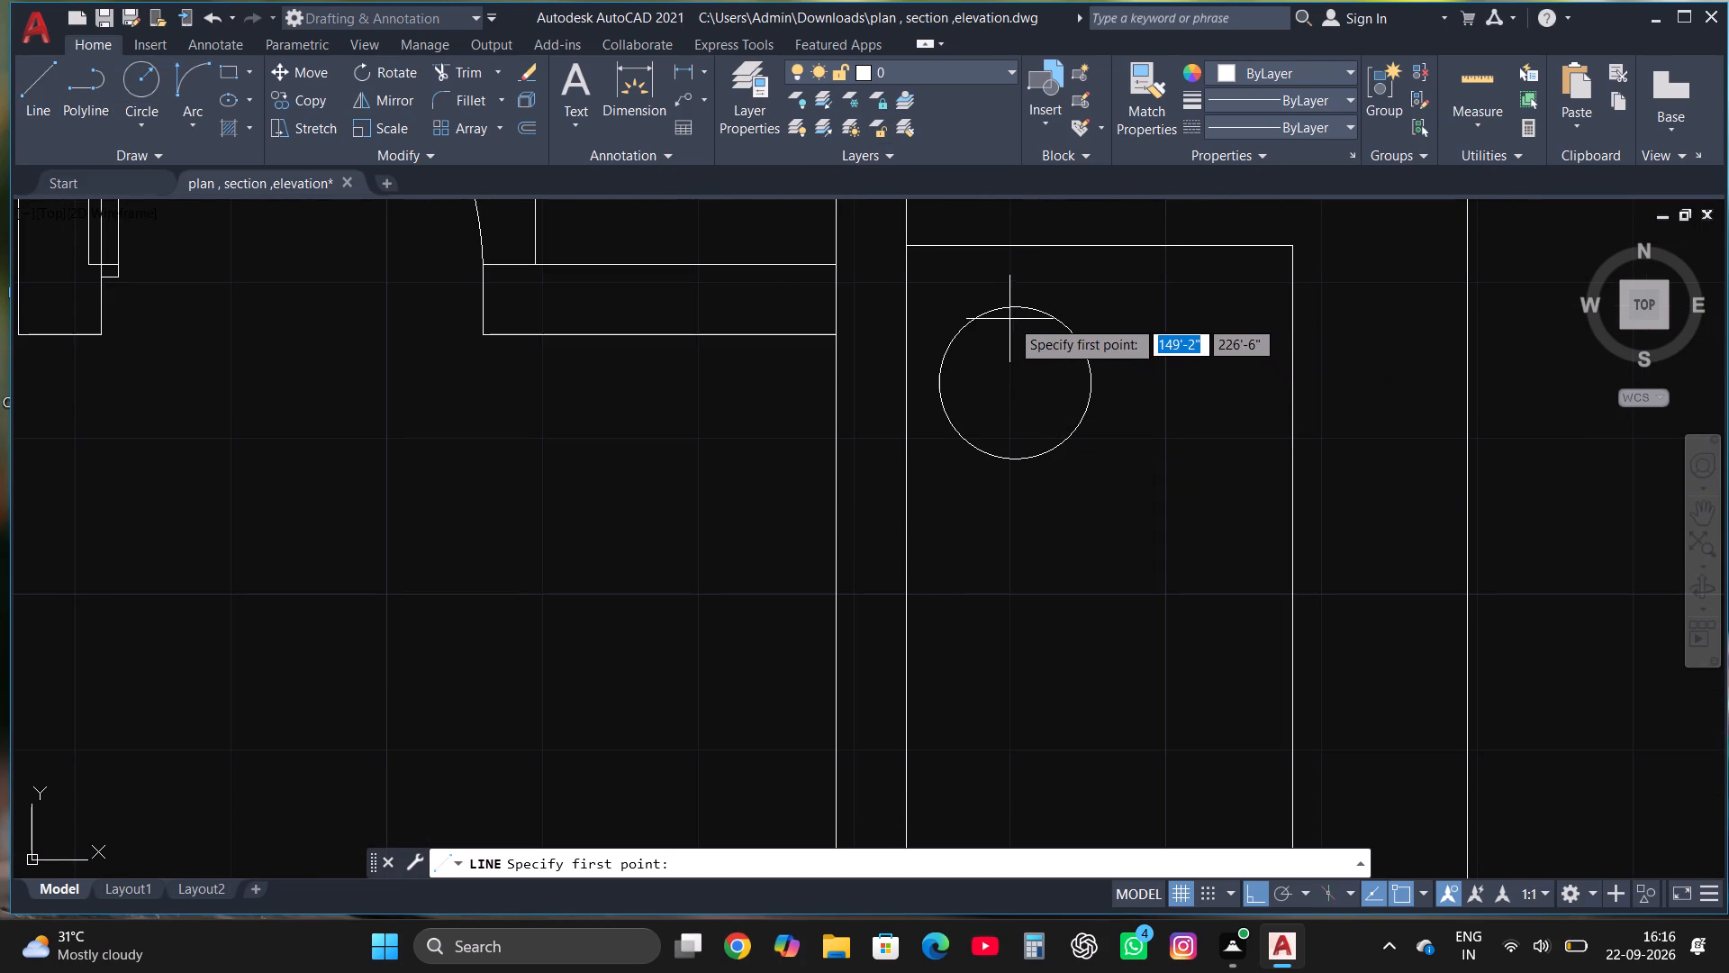
pyautogui.click(1018, 308)
pyautogui.click(1018, 274)
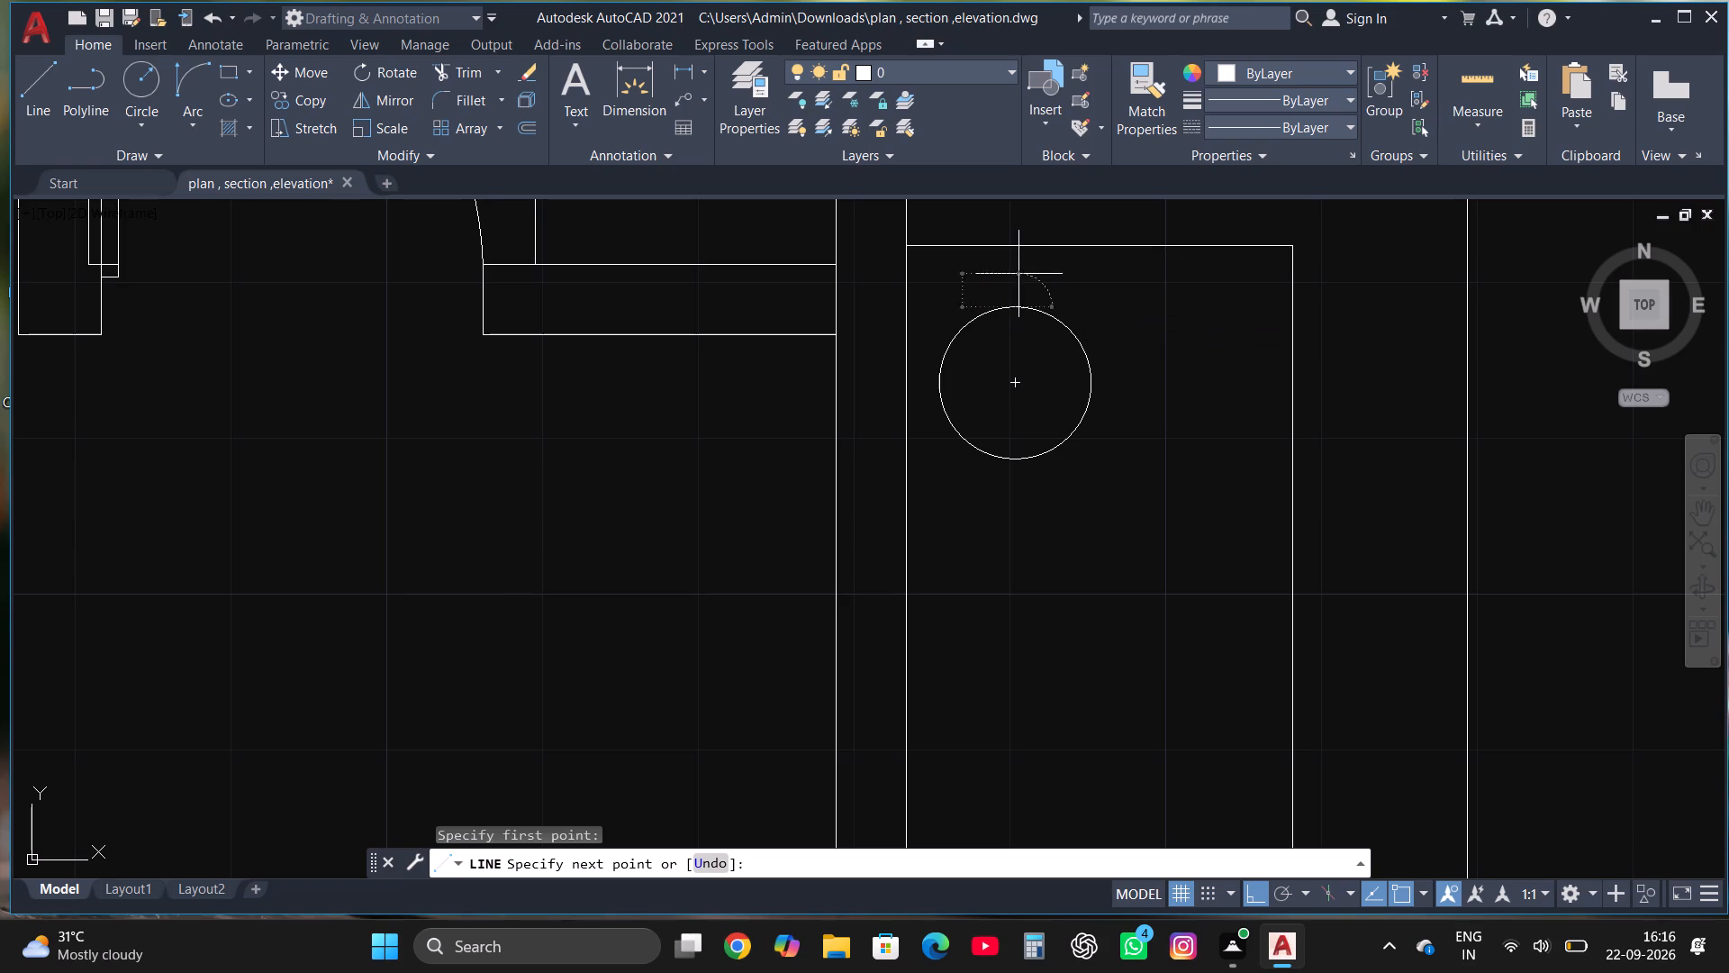
pyautogui.click(44, 90)
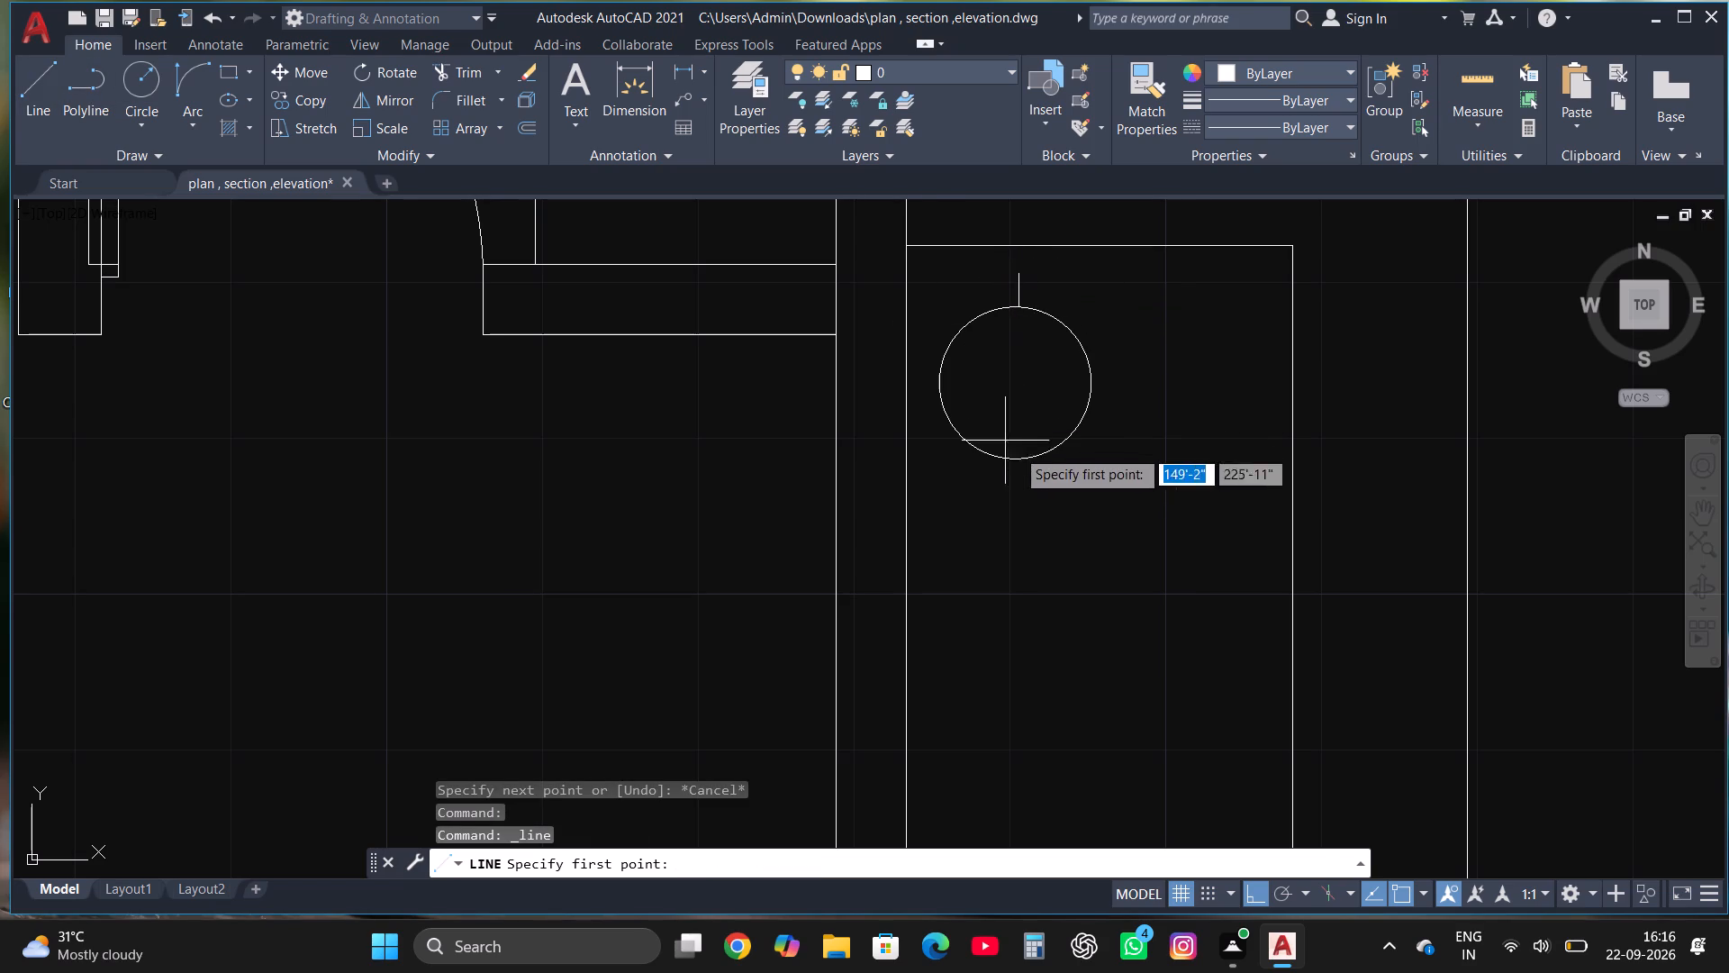
pyautogui.click(1016, 459)
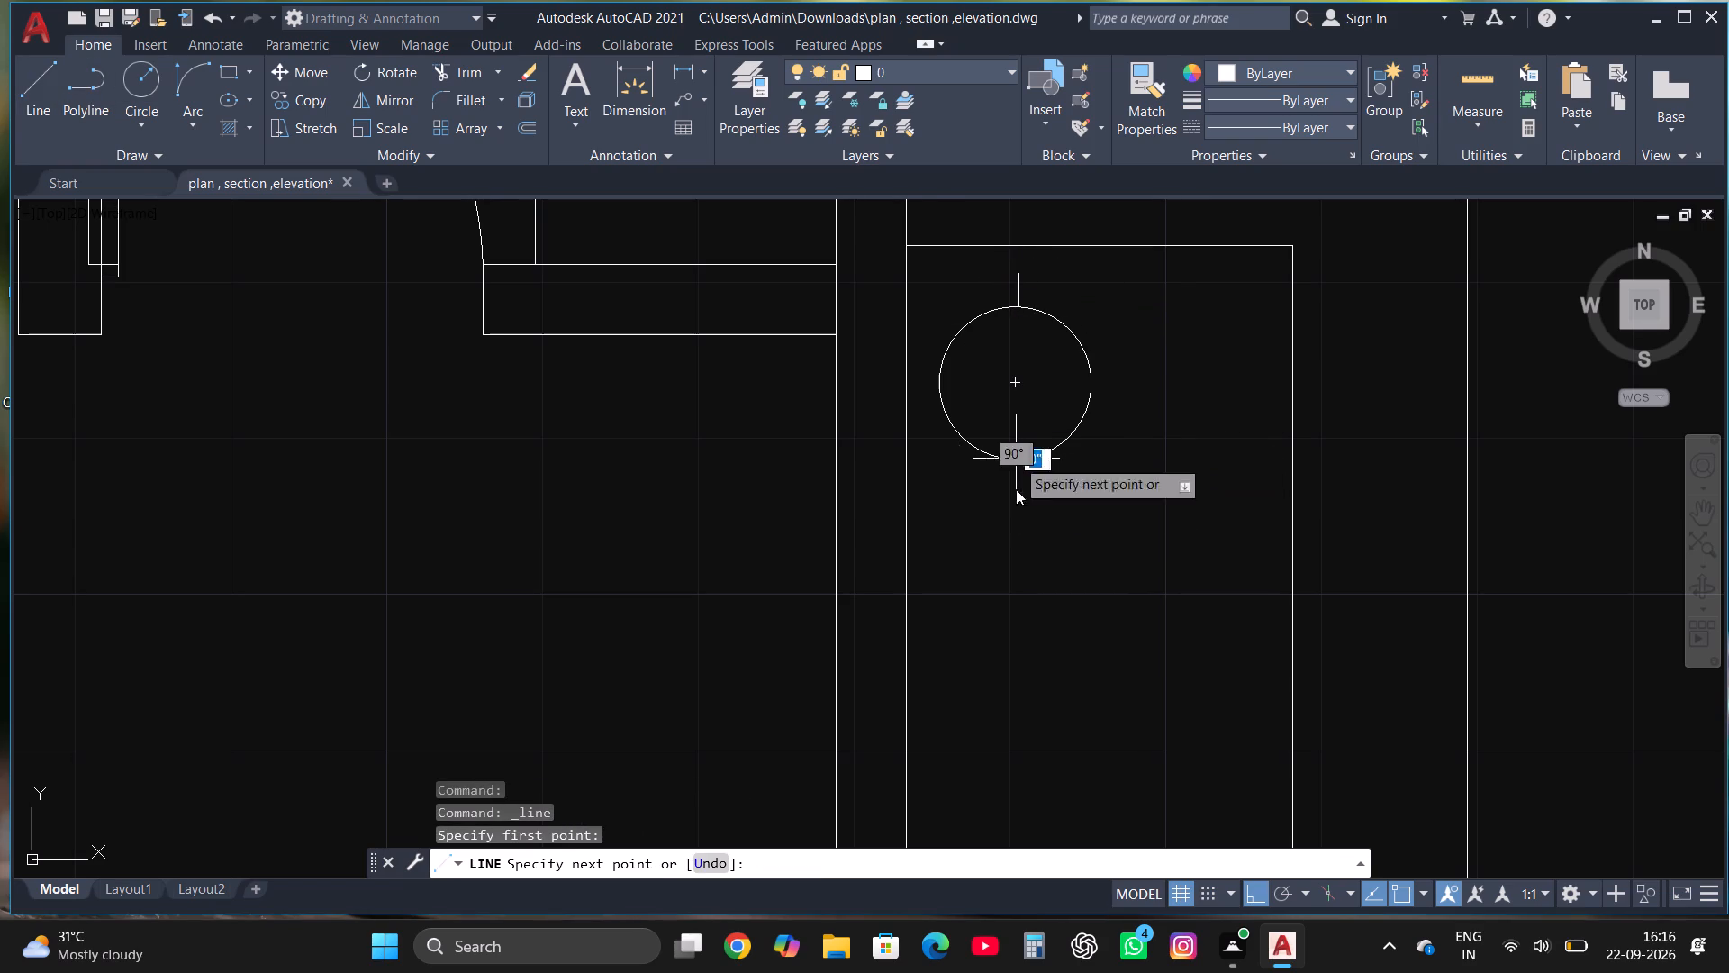
pyautogui.click(1017, 488)
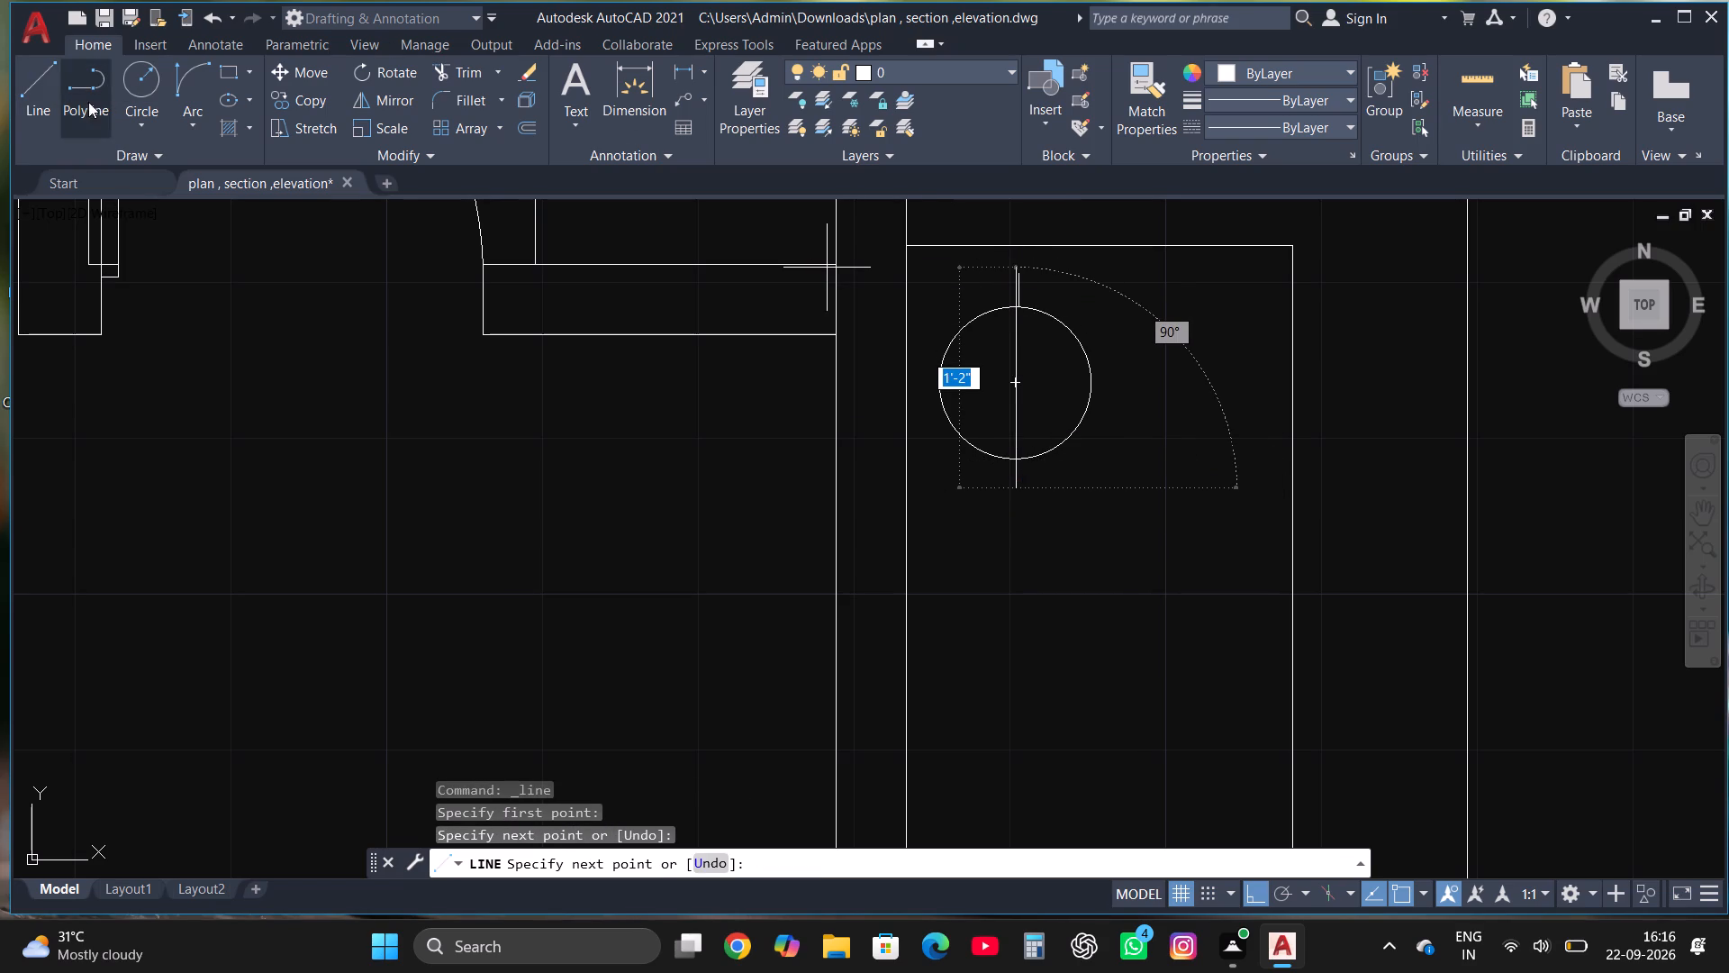
# Draw short horizontal tick lines outward from the two side quadrants of the burner circle, ending the wall-side one before the wall.
pyautogui.click(55, 84)
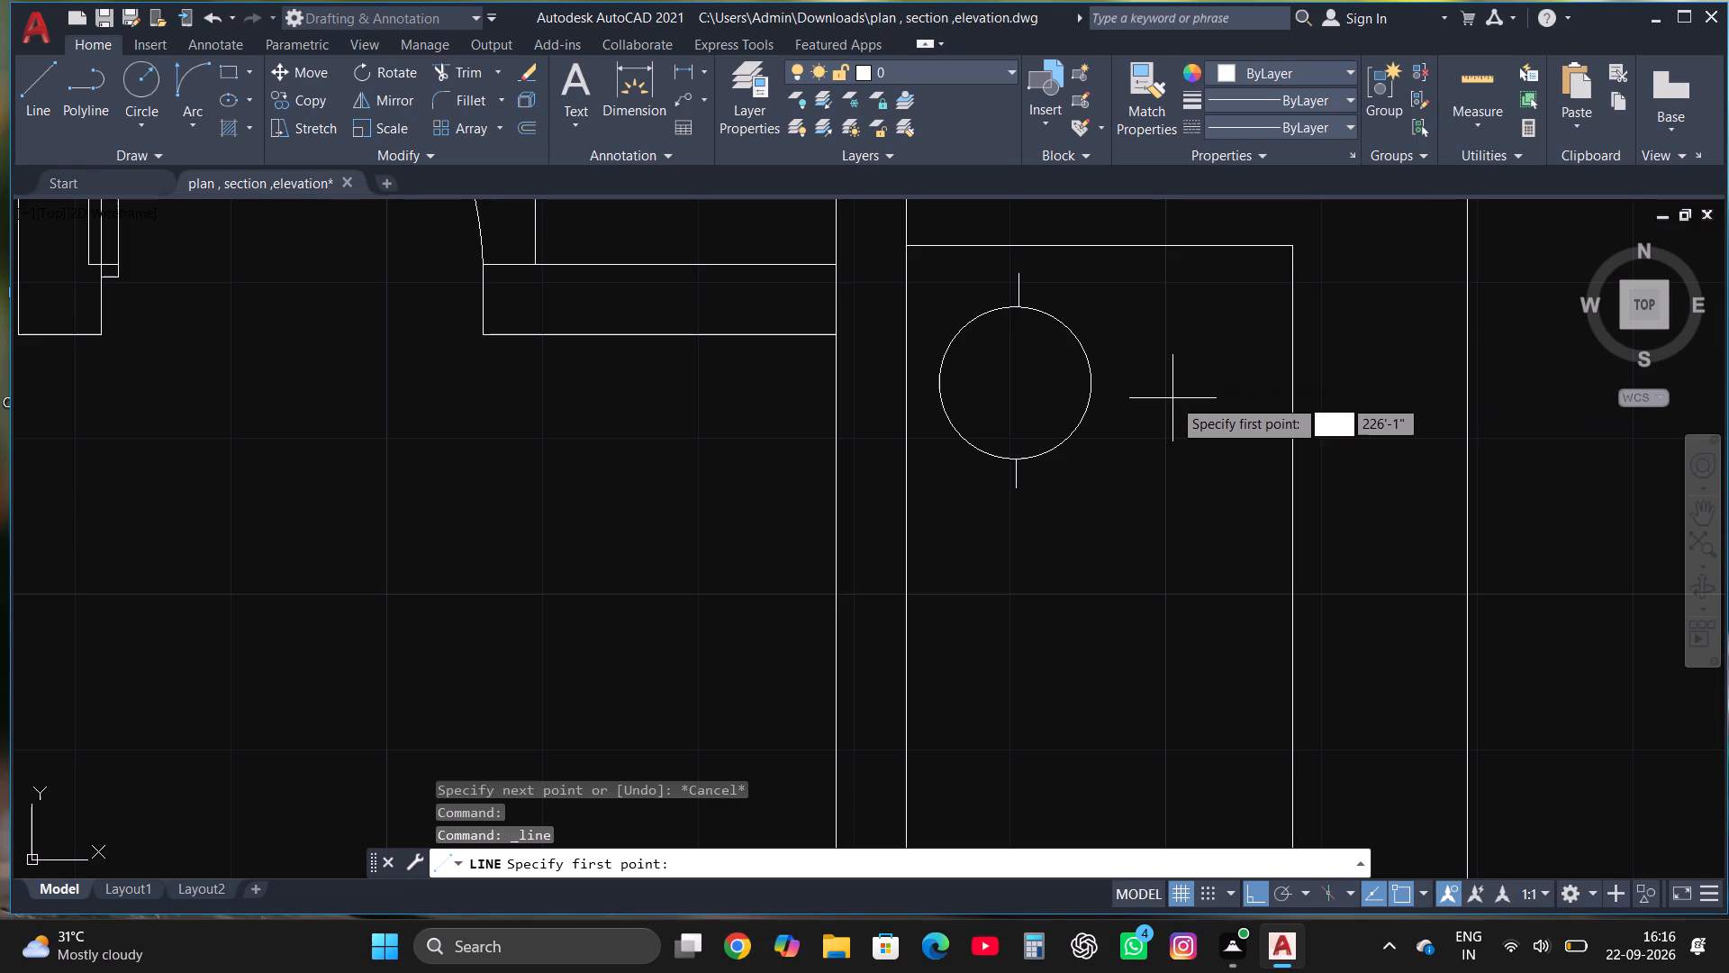
pyautogui.click(1092, 386)
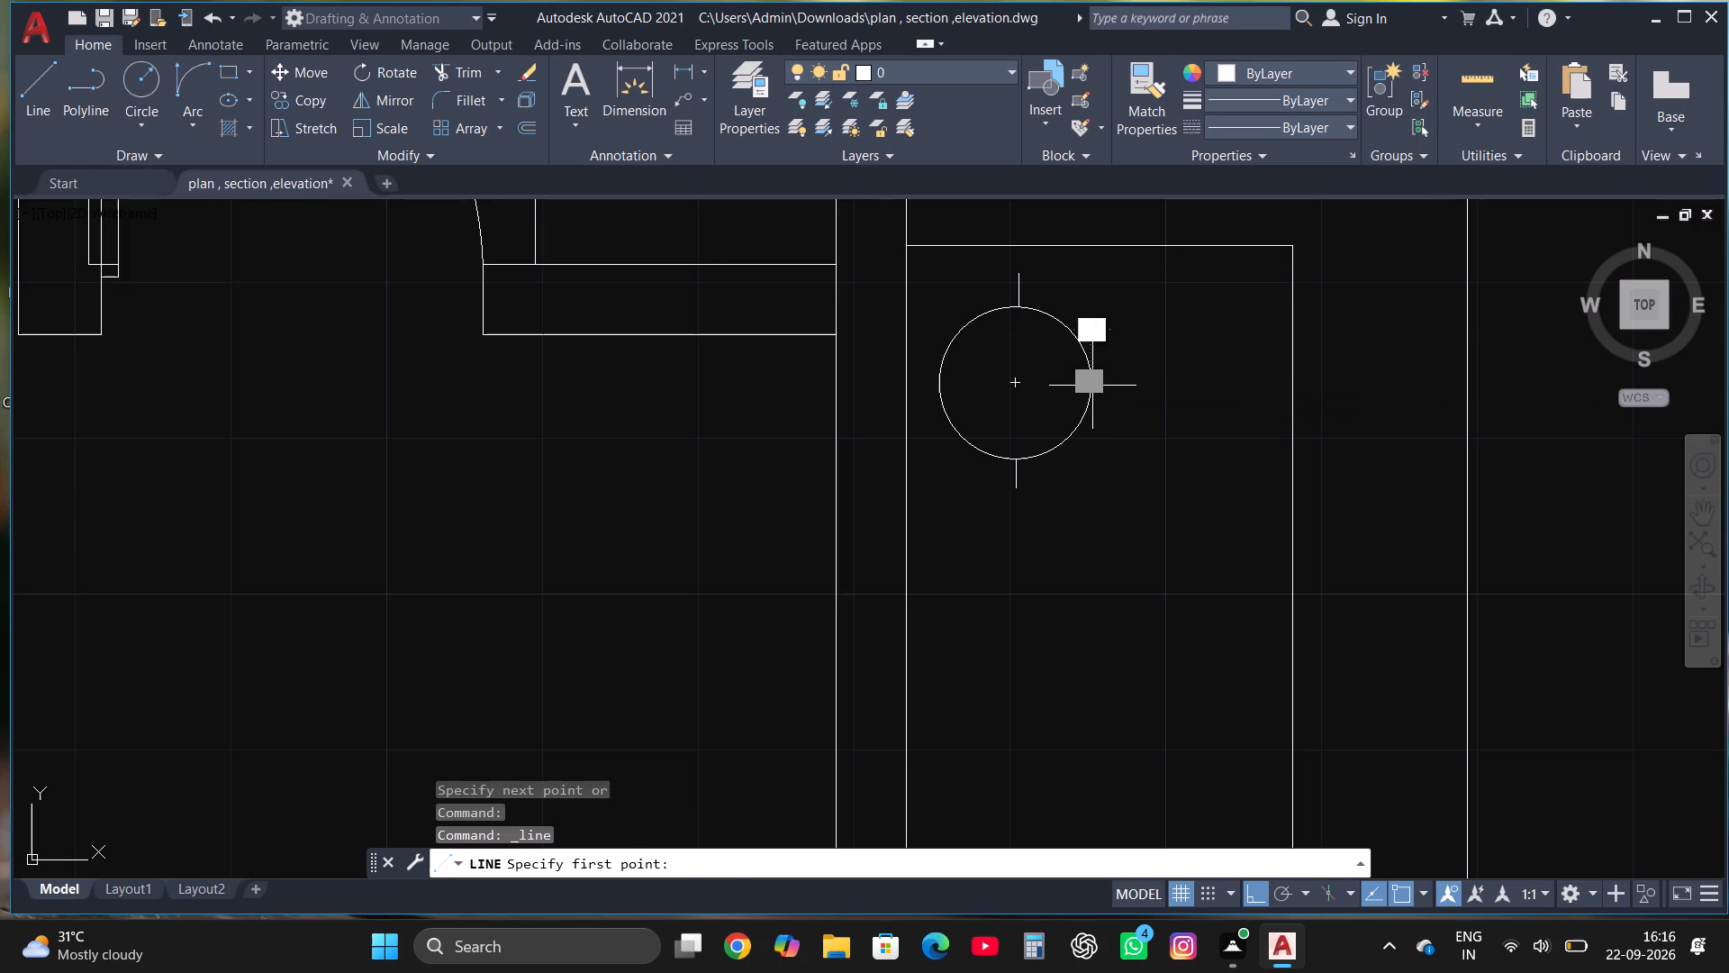
pyautogui.moveTo(1125, 386); pyautogui.dragTo(1138, 381)
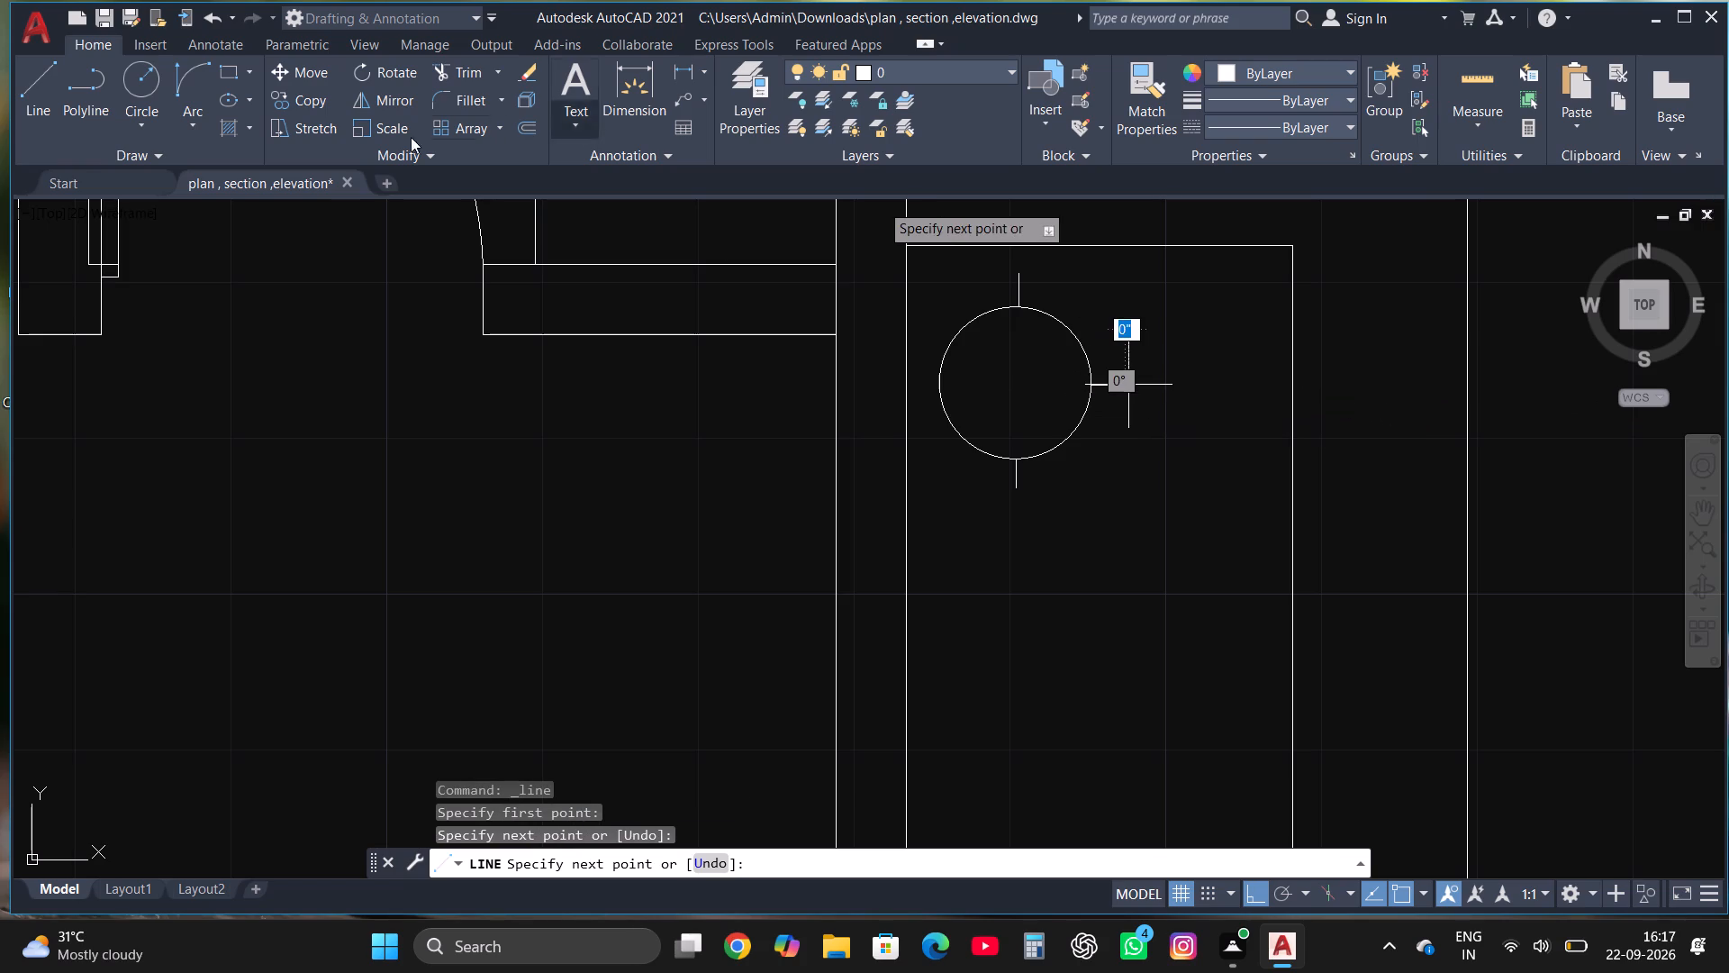
pyautogui.click(33, 68)
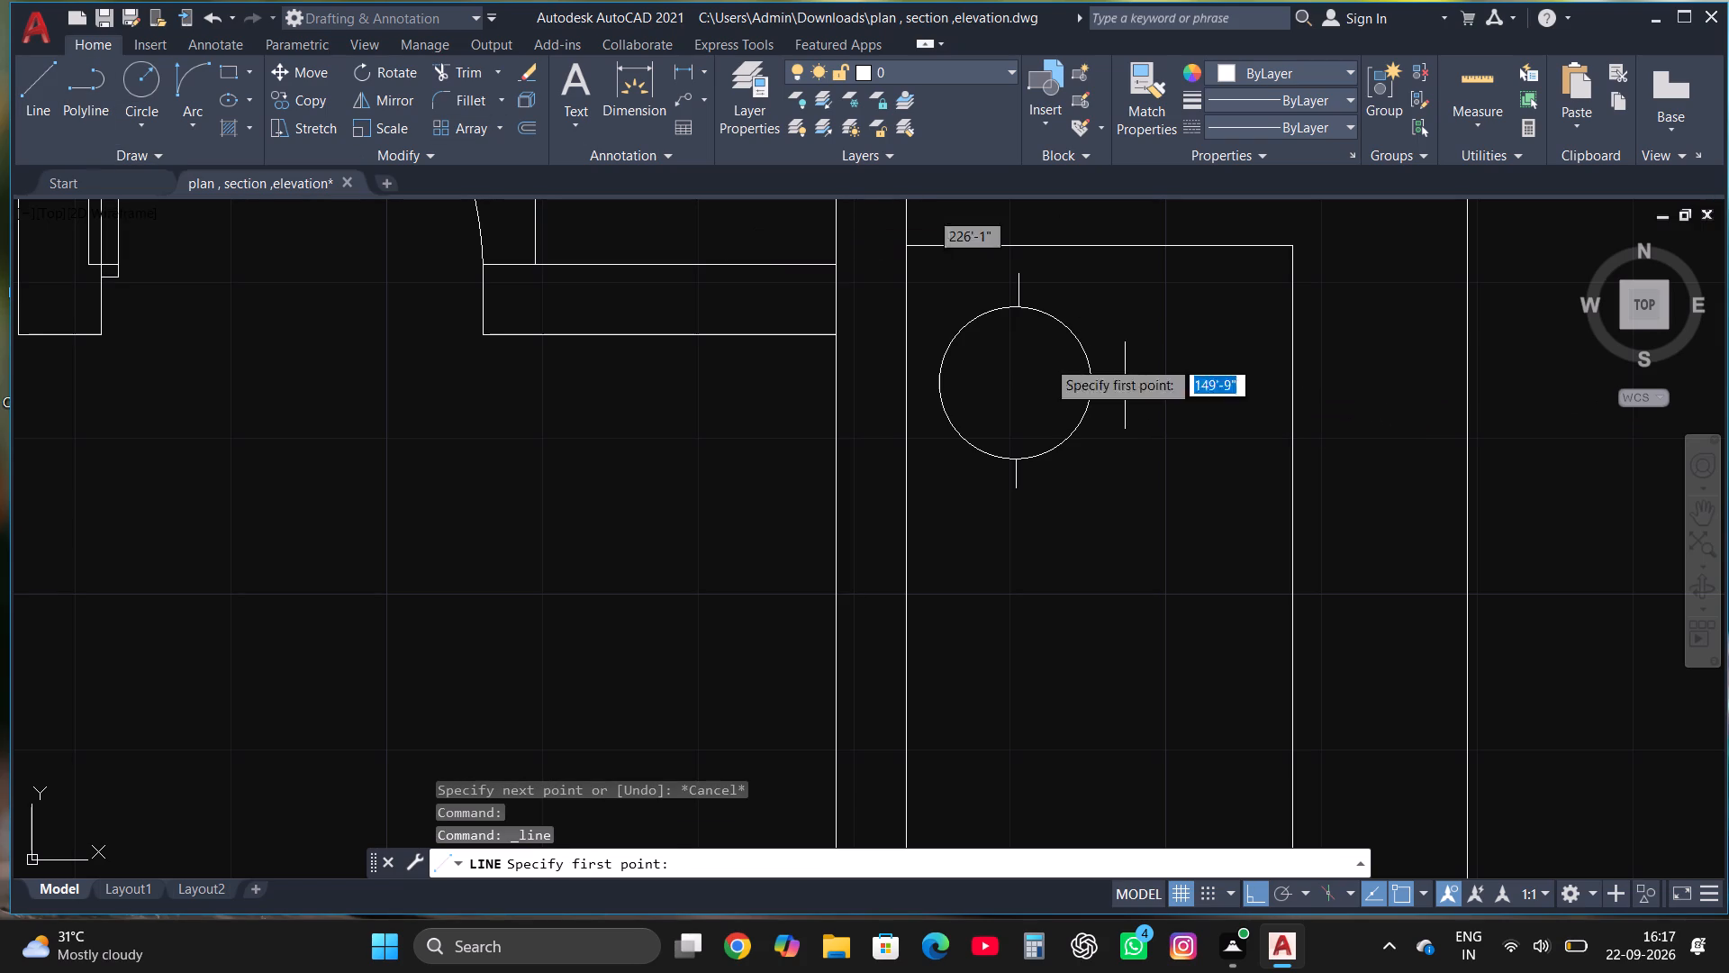
pyautogui.click(936, 382)
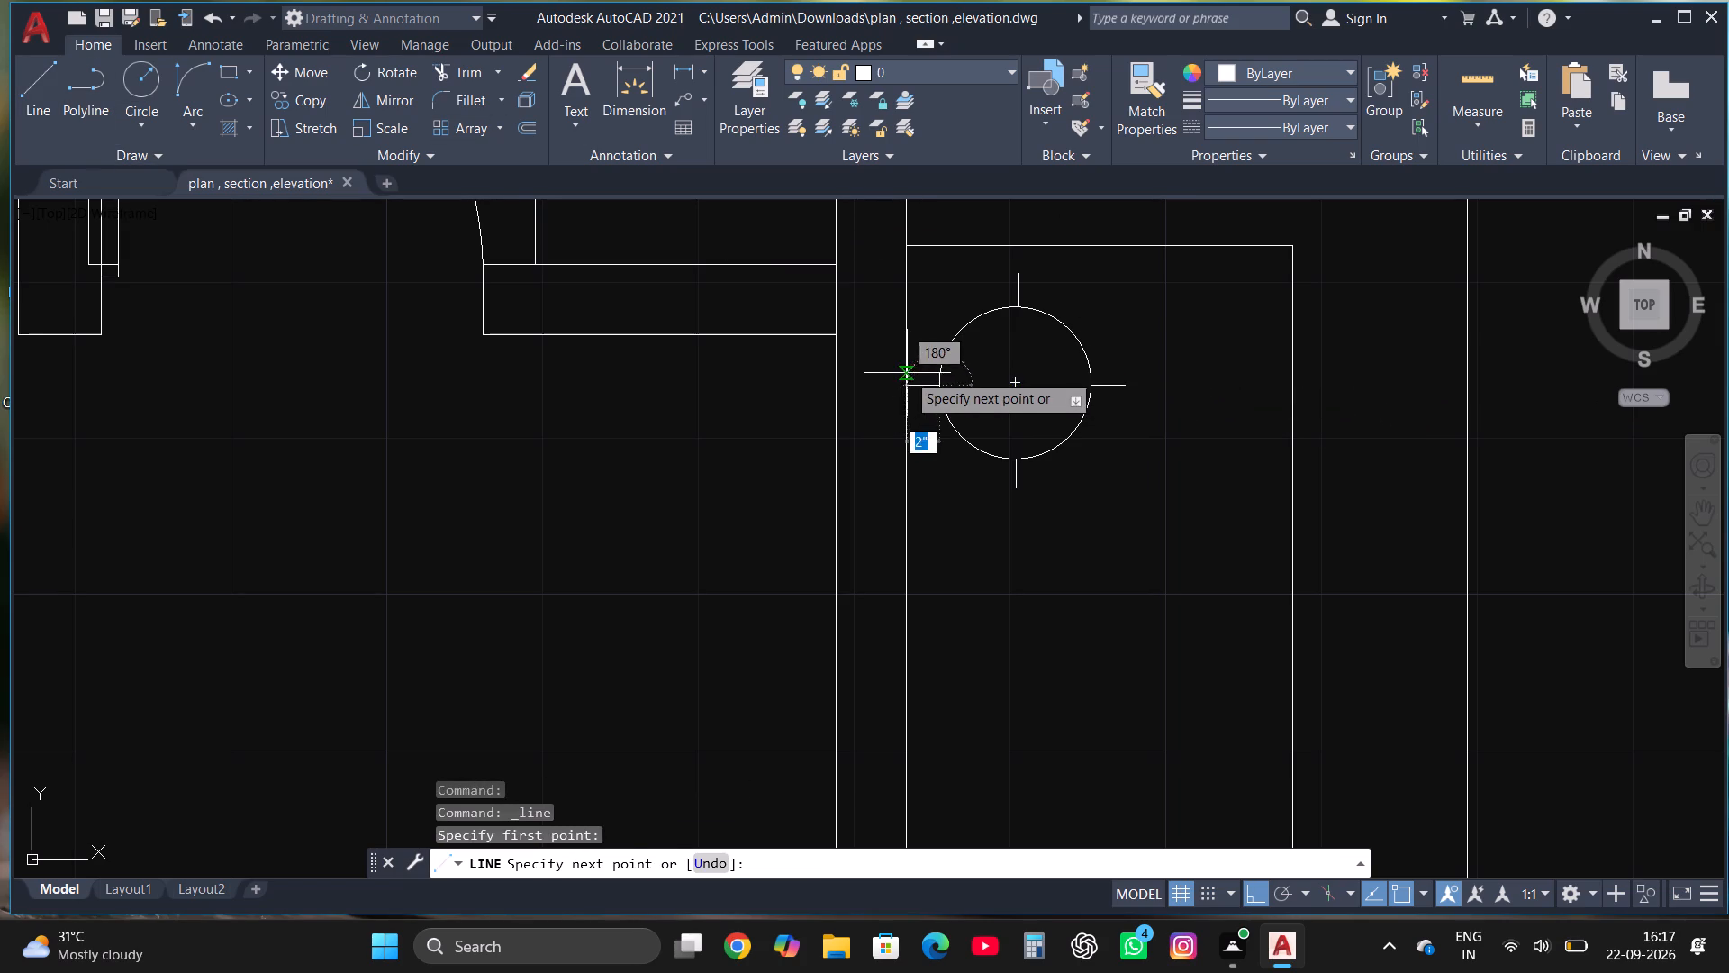
pyautogui.scroll(5, 923, 388)
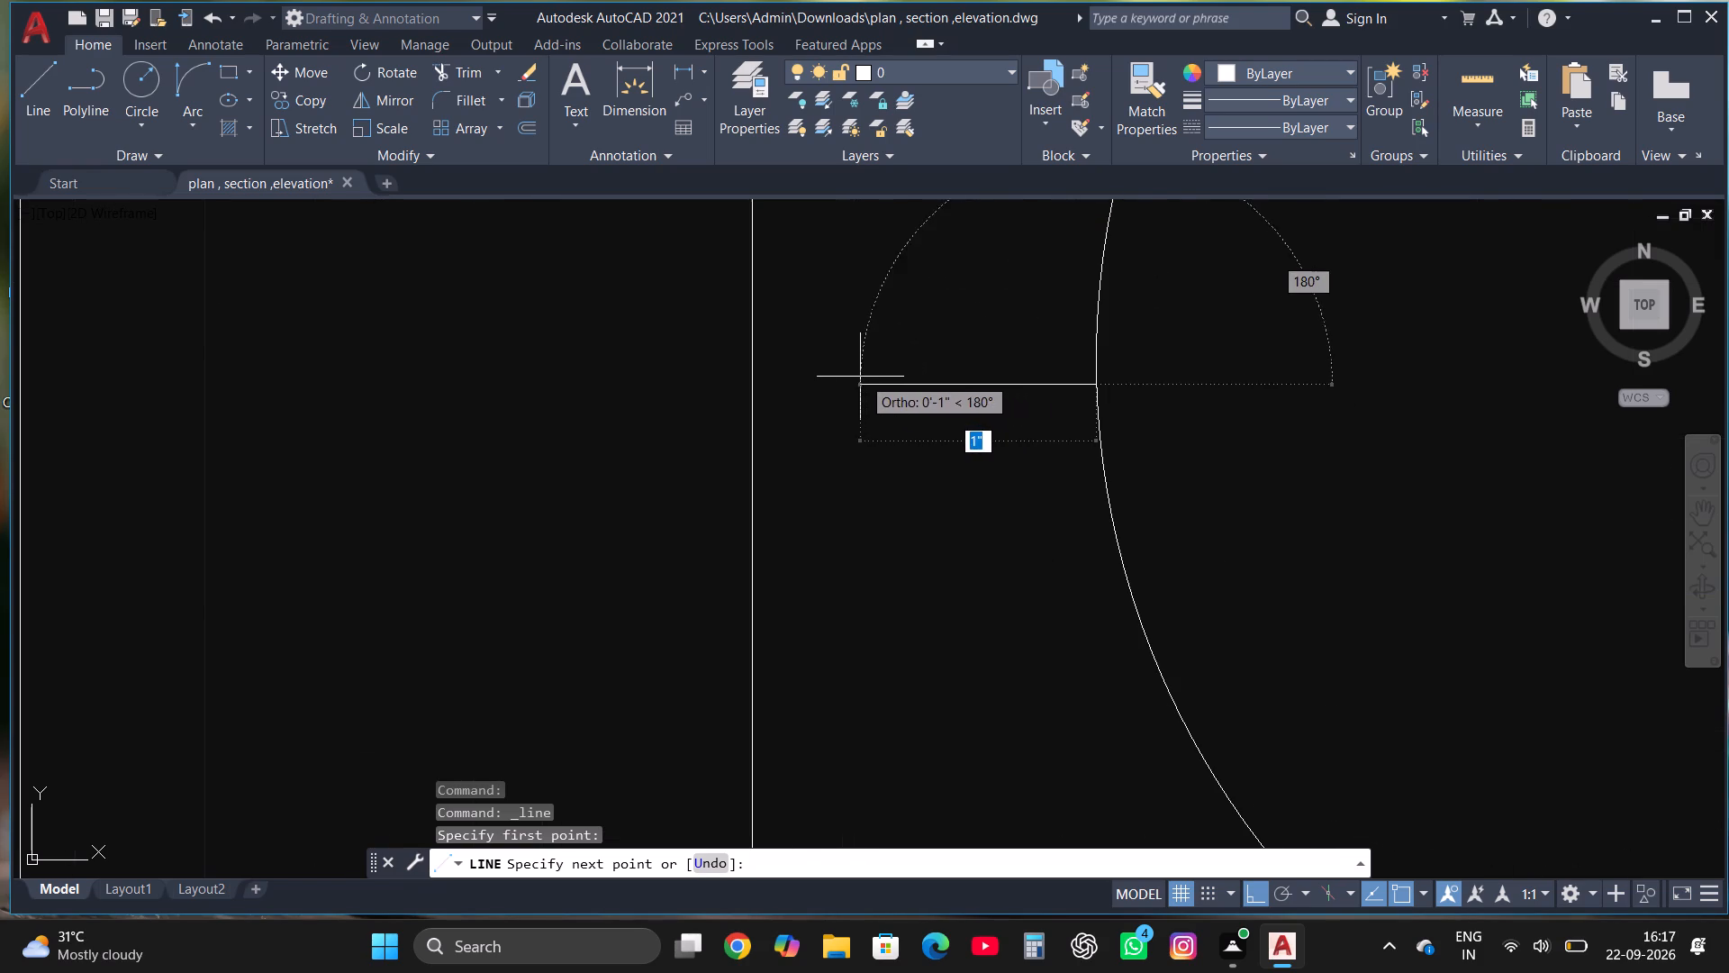
pyautogui.click(839, 373)
pyautogui.scroll(-2, 864, 468)
pyautogui.press('Escape')
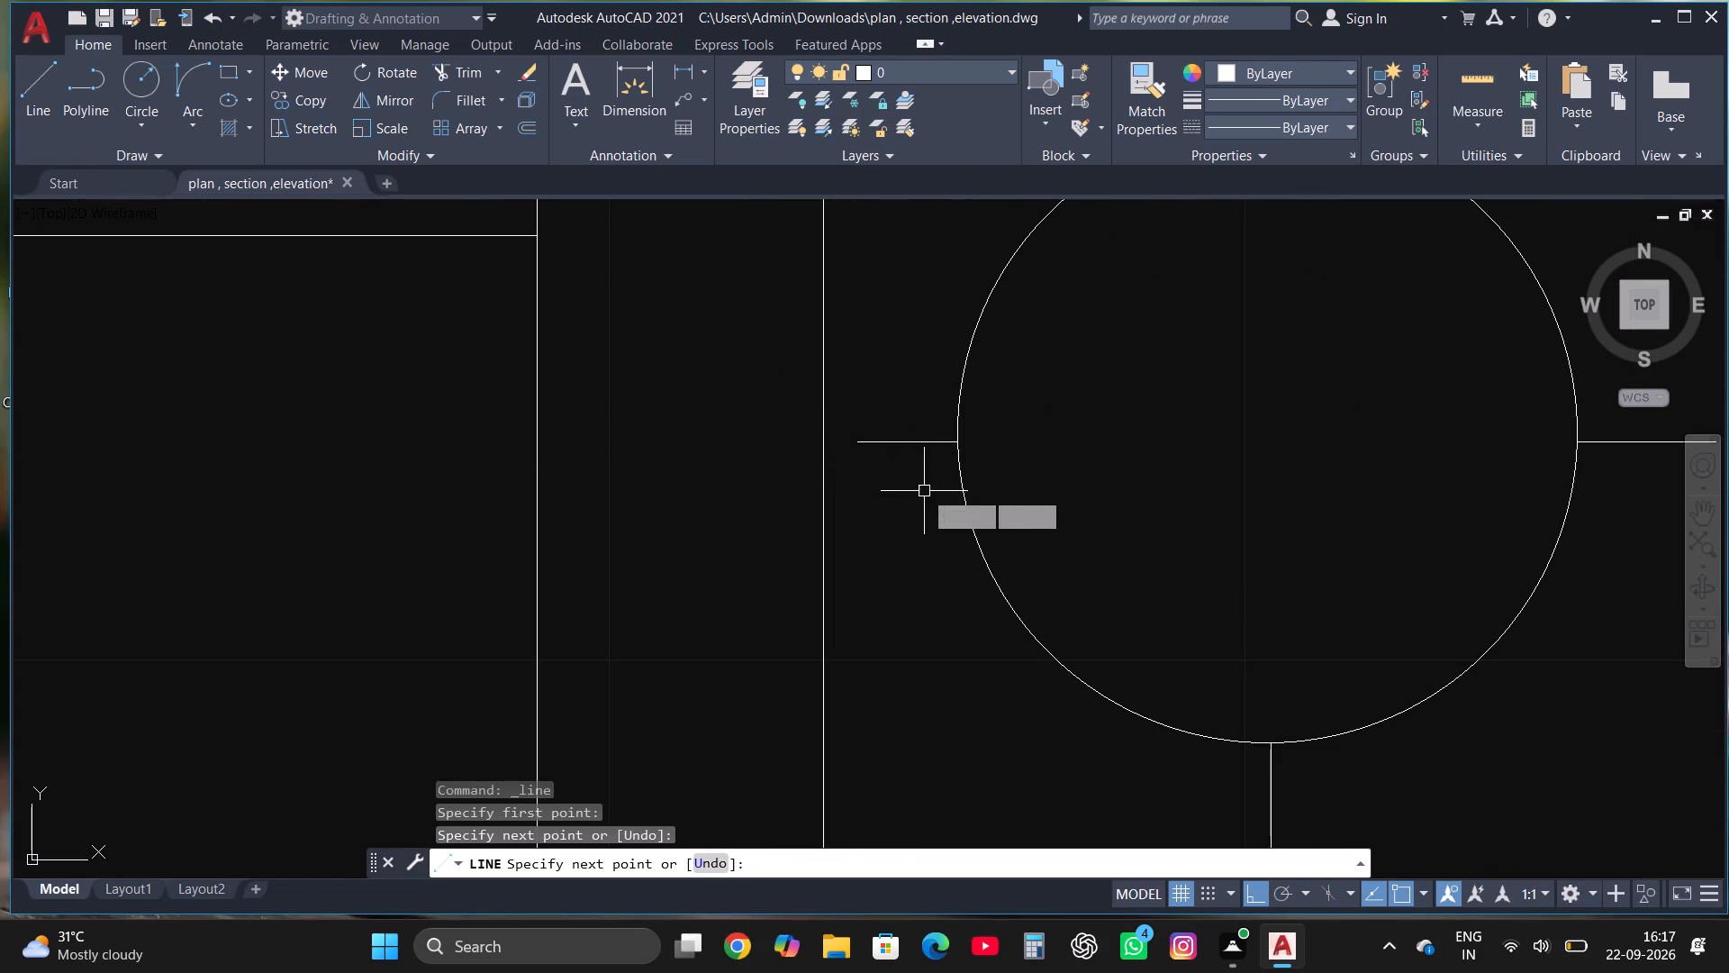
pyautogui.scroll(-4, 936, 499)
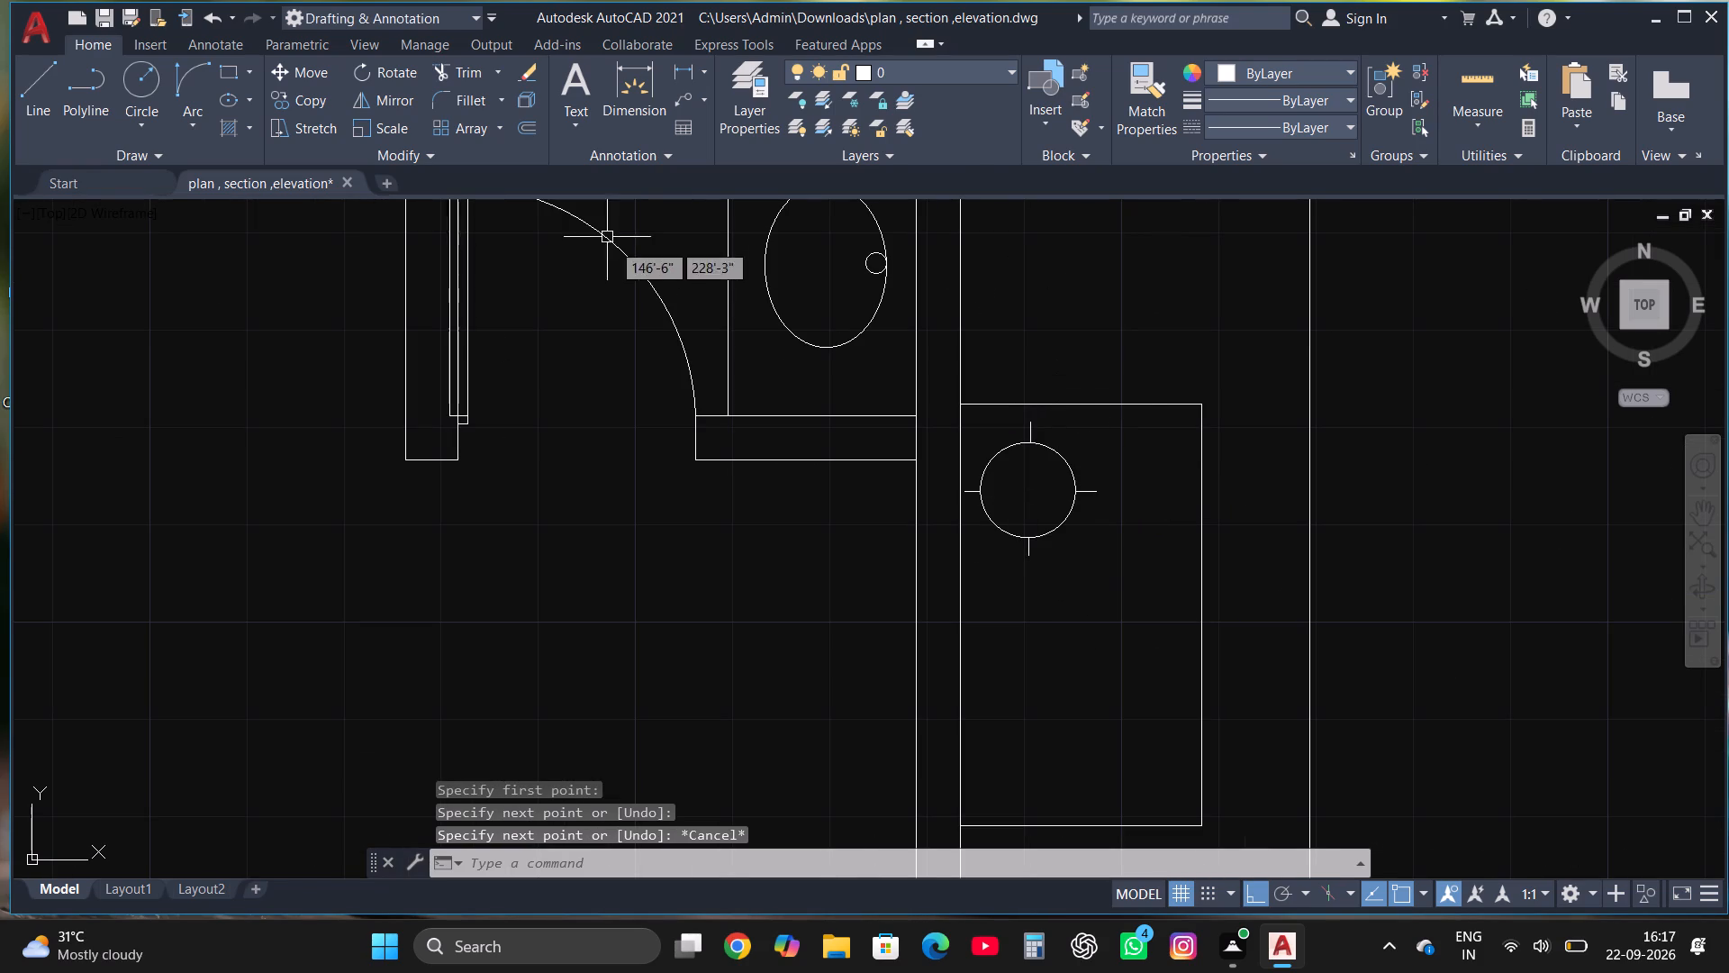
# Copy the ticked burner twice within the stove rectangle: about 2'-3" straight down, and about 9" across and 1'-1" down.
pyautogui.click(144, 82)
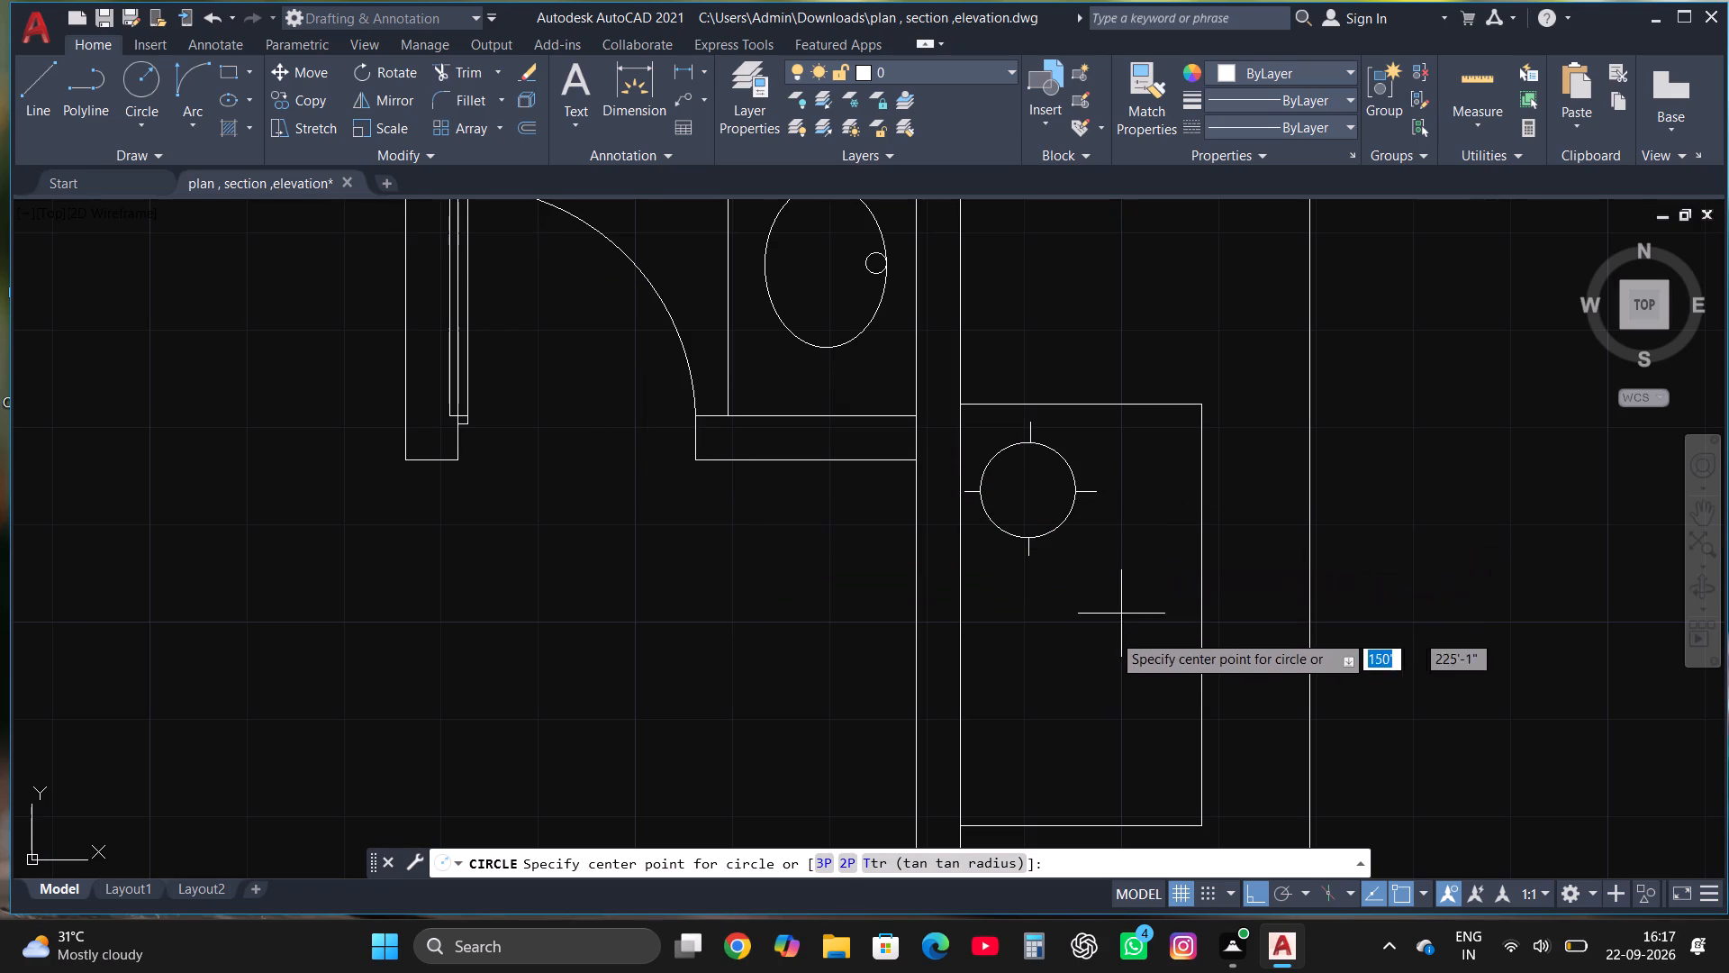
pyautogui.press('Escape')
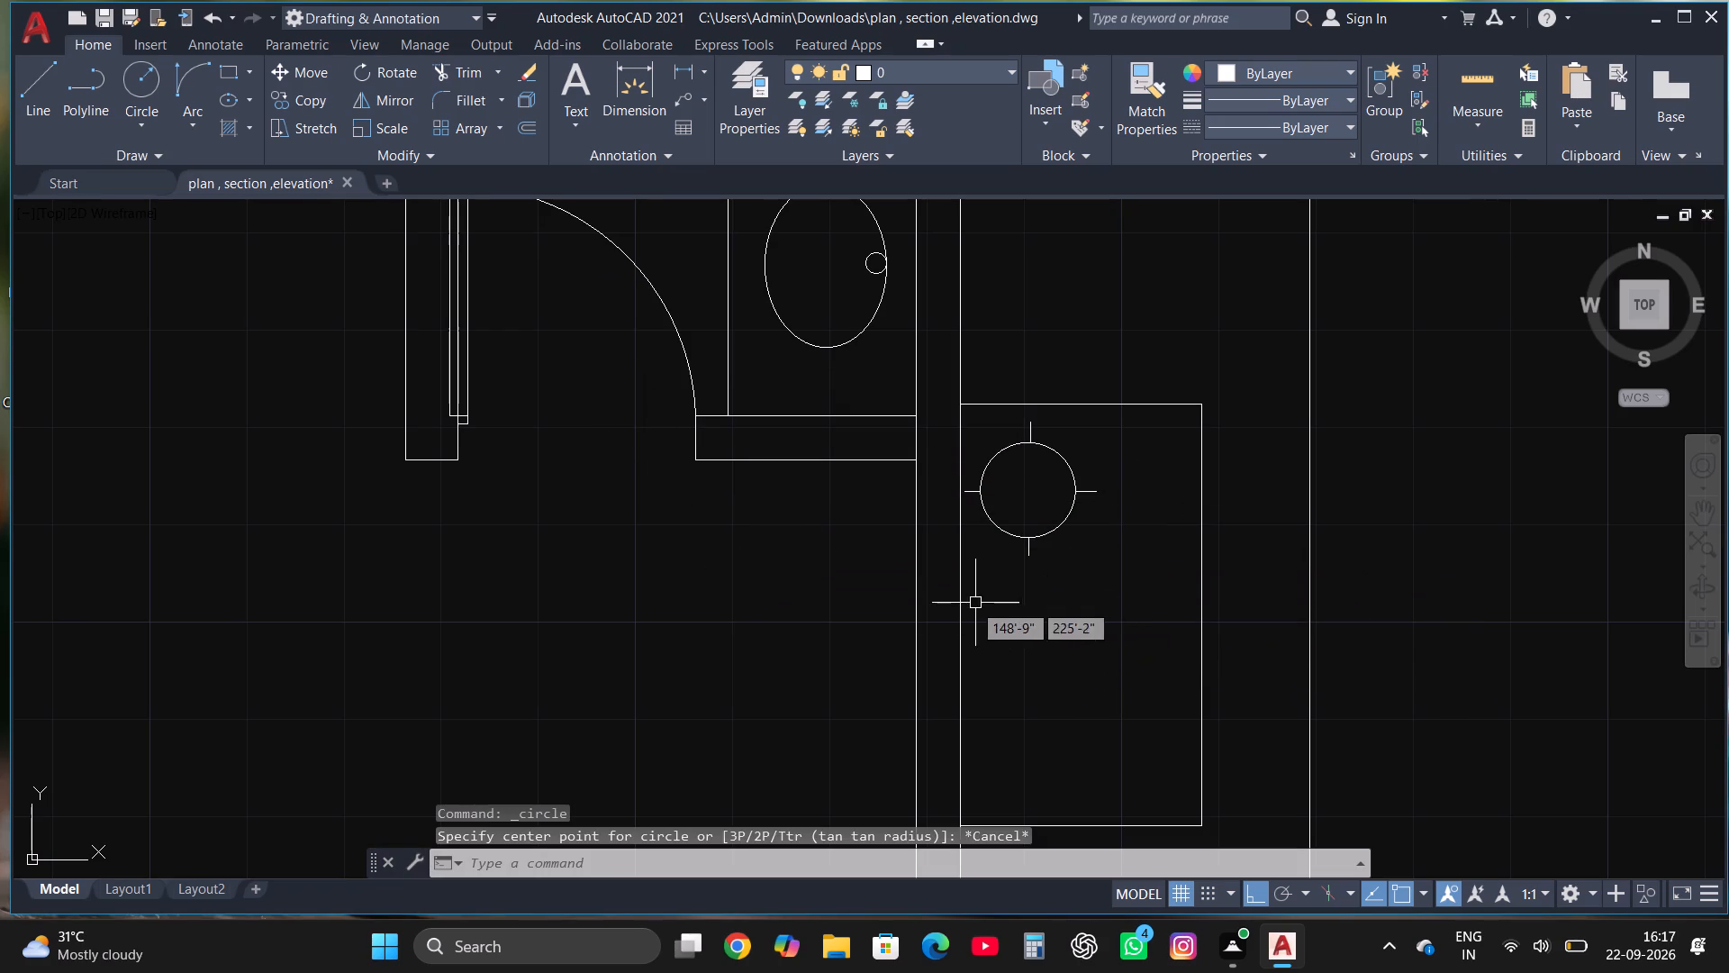
pyautogui.click(945, 602)
pyautogui.click(1118, 418)
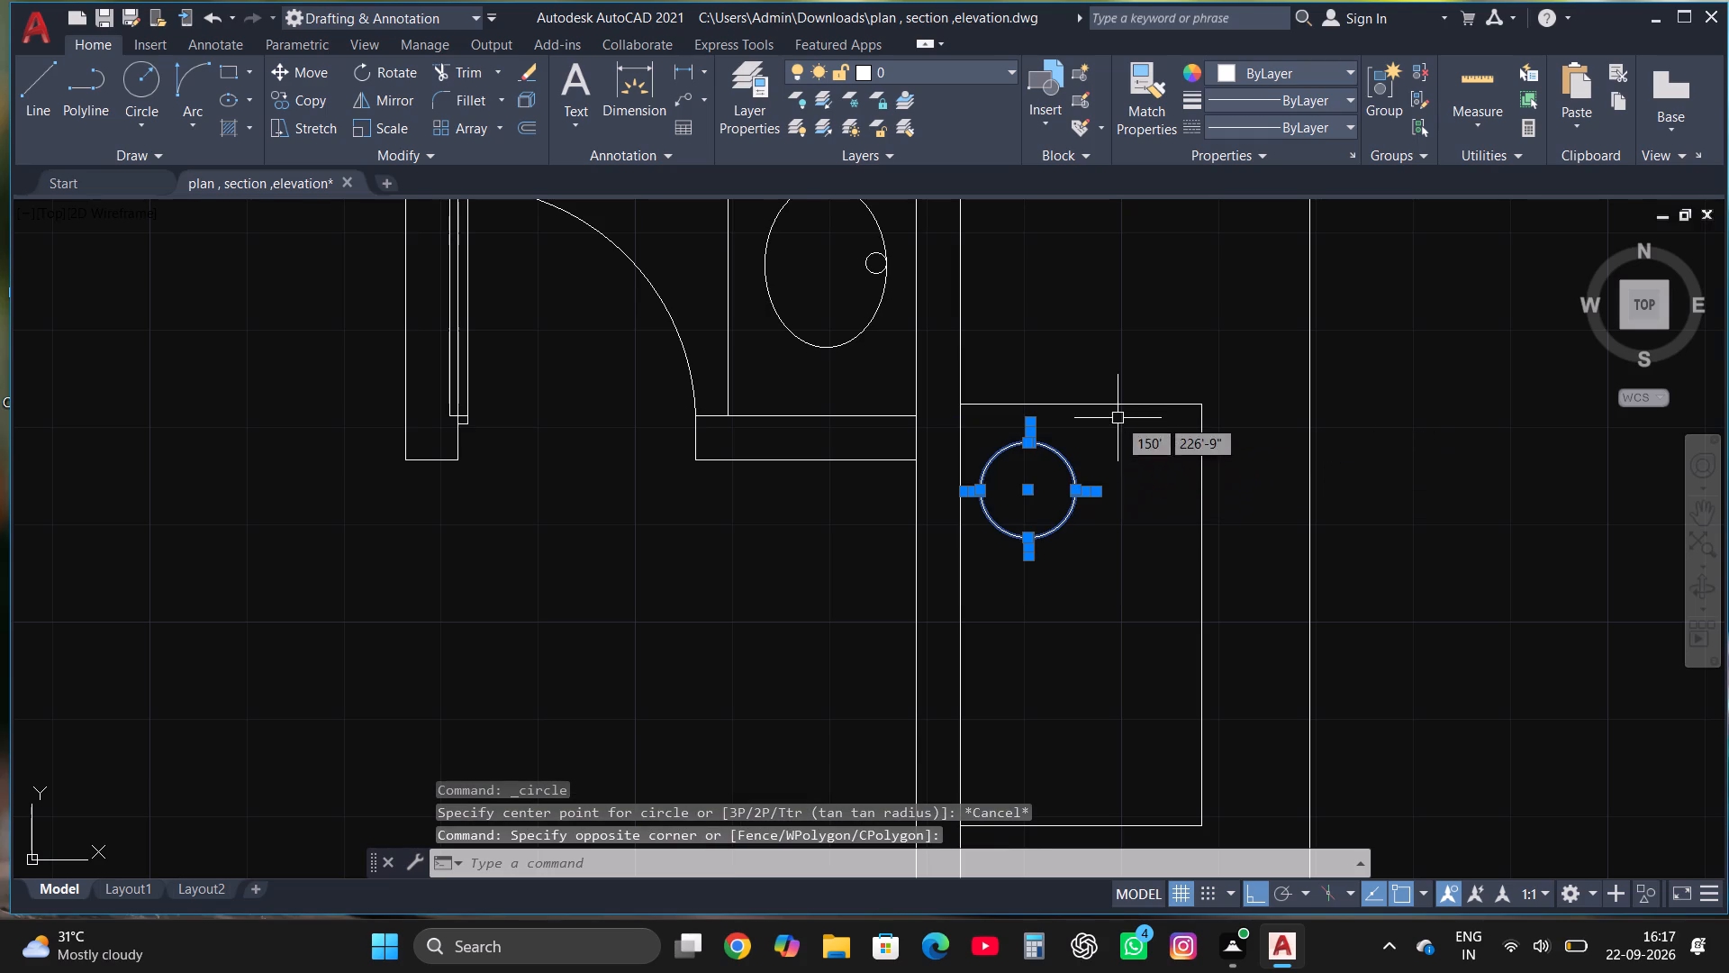
pyautogui.click(318, 107)
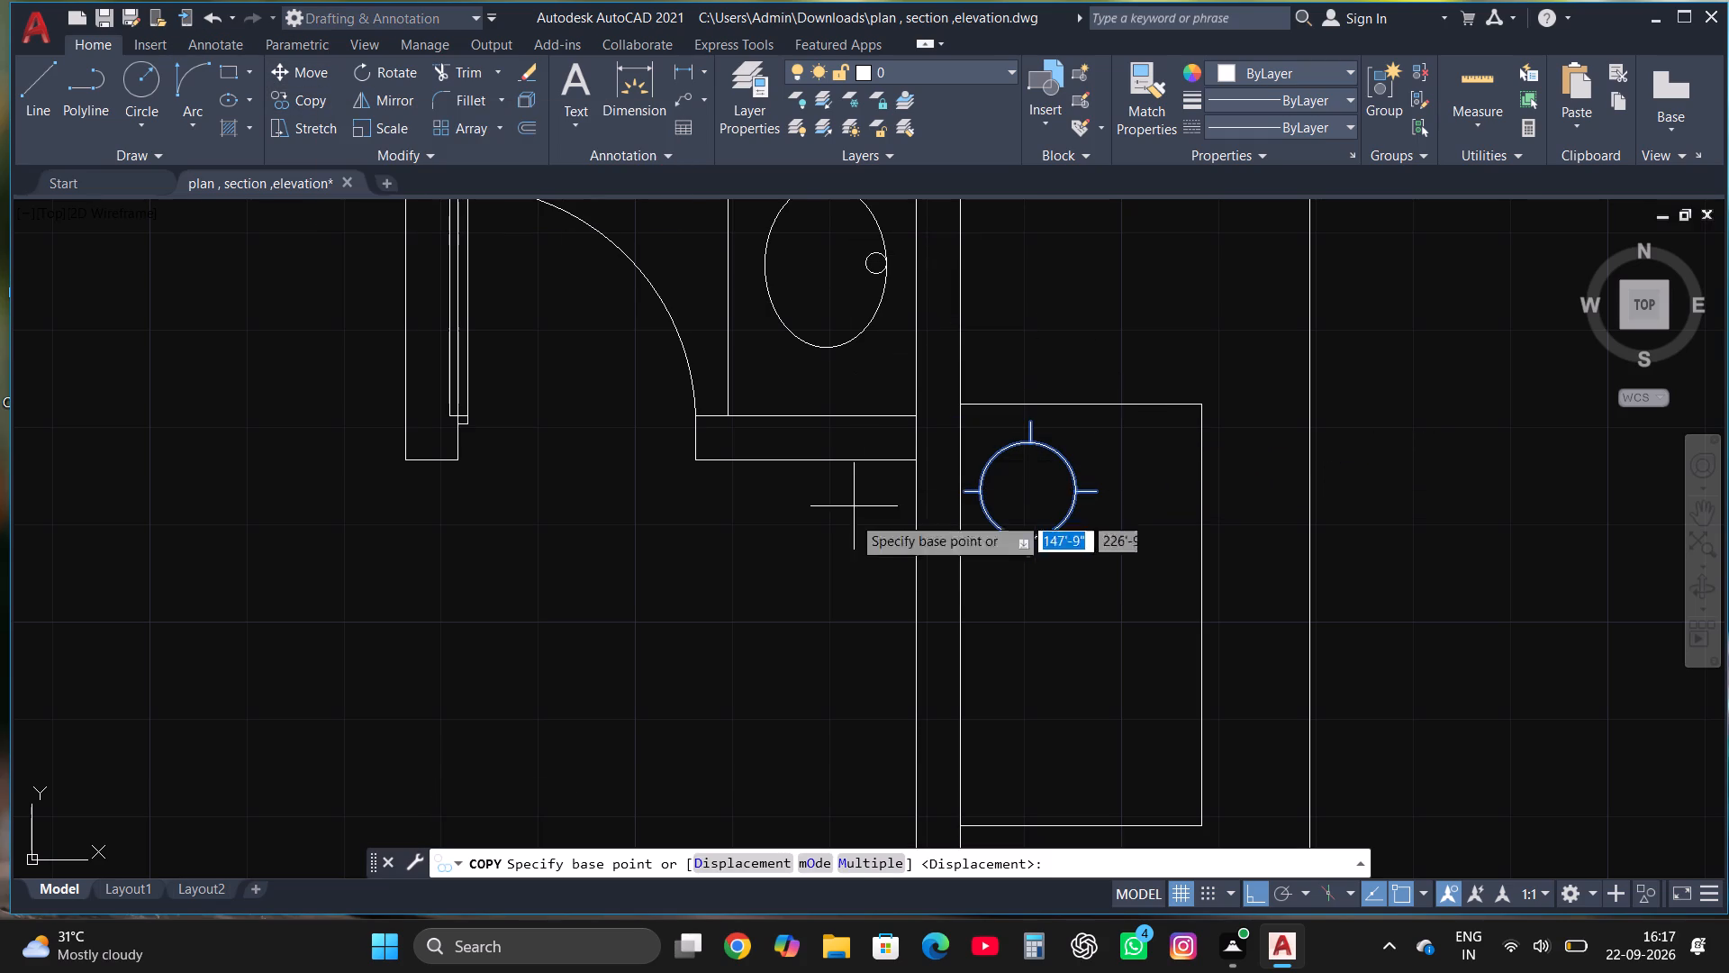
pyautogui.click(867, 862)
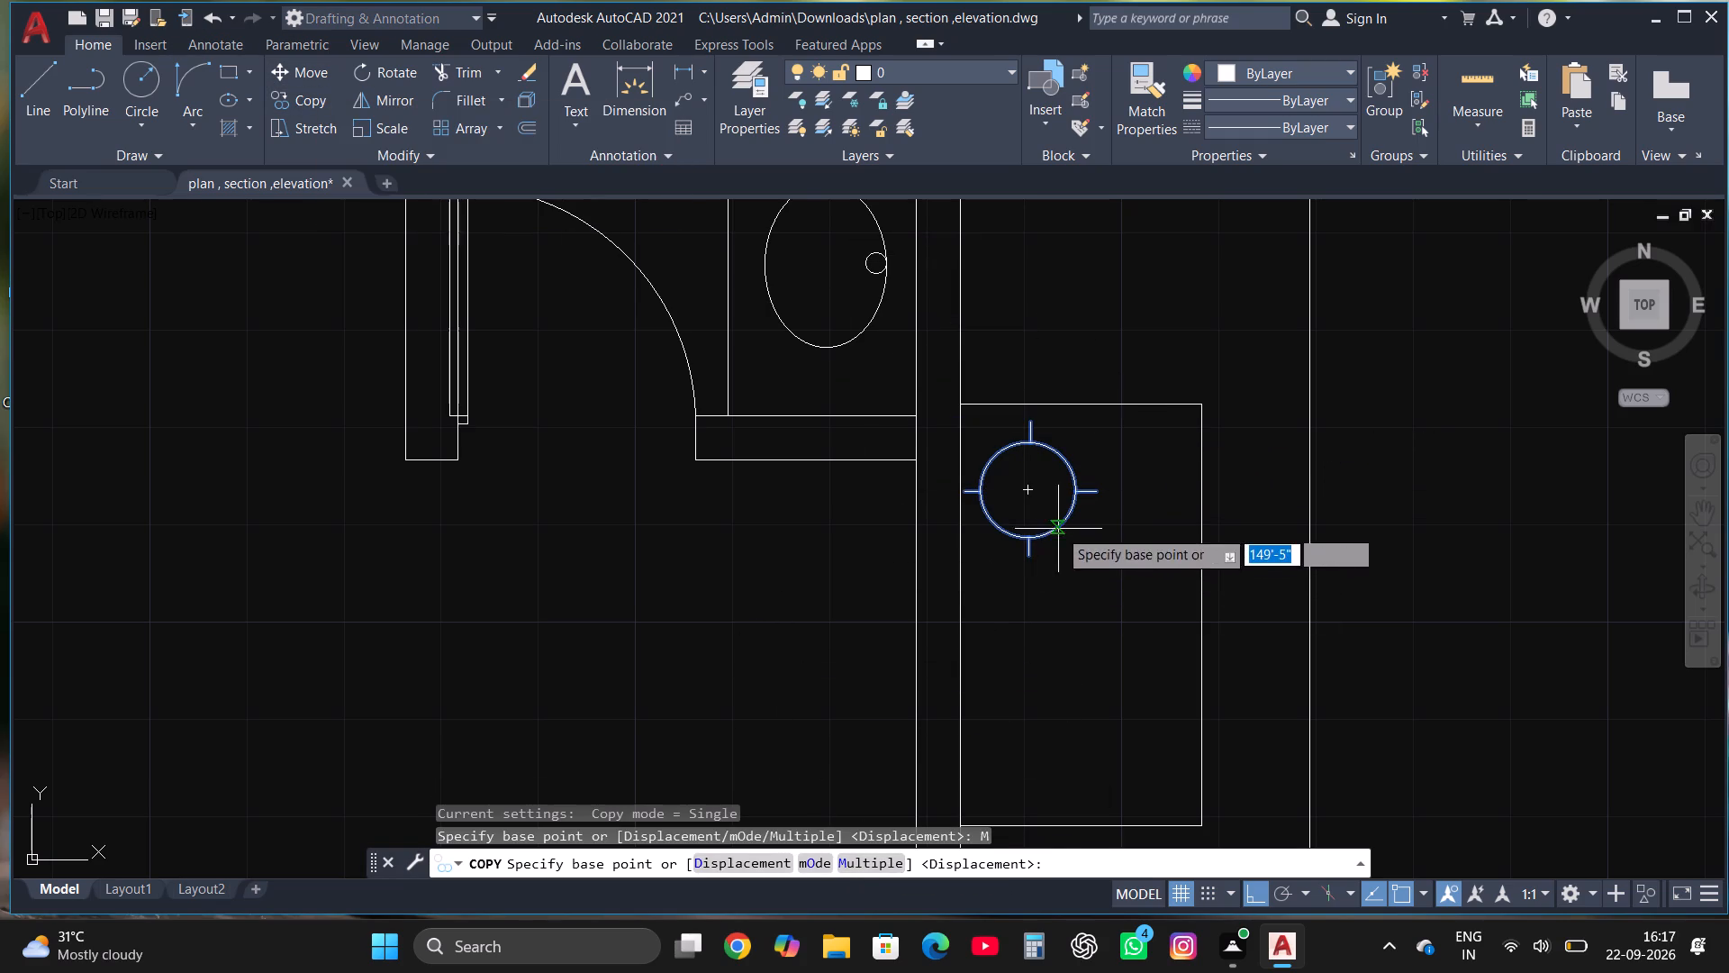
pyautogui.click(1039, 492)
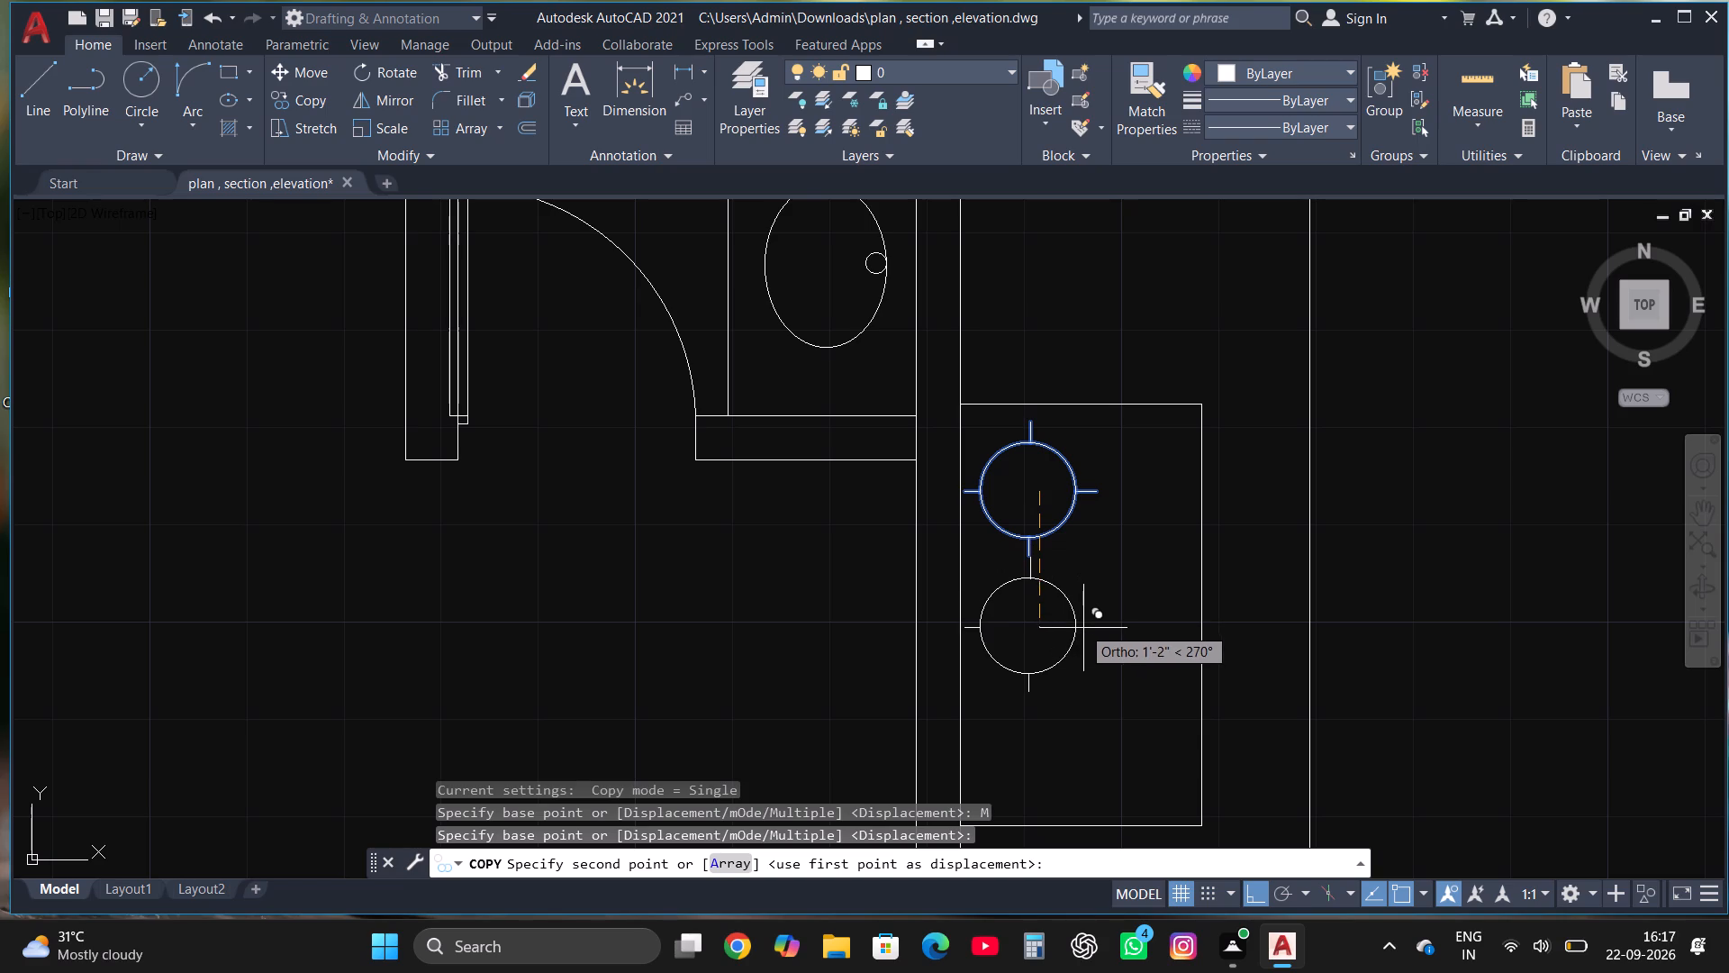
pyautogui.click(1077, 754)
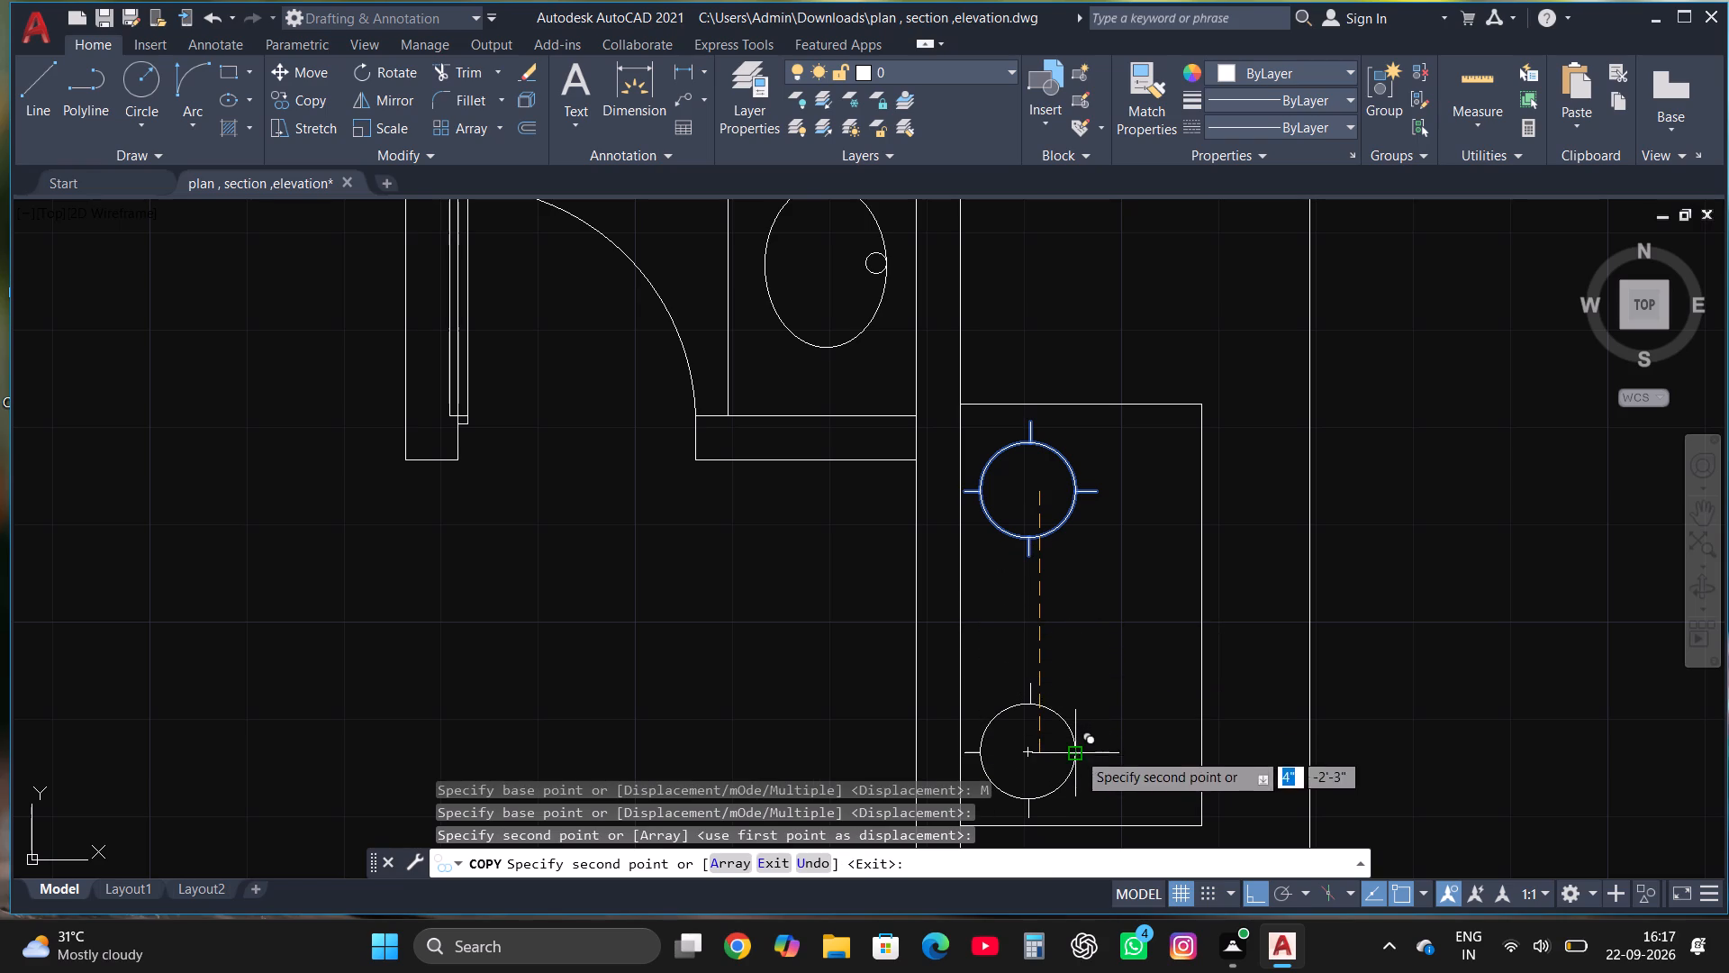
pyautogui.press('F8')
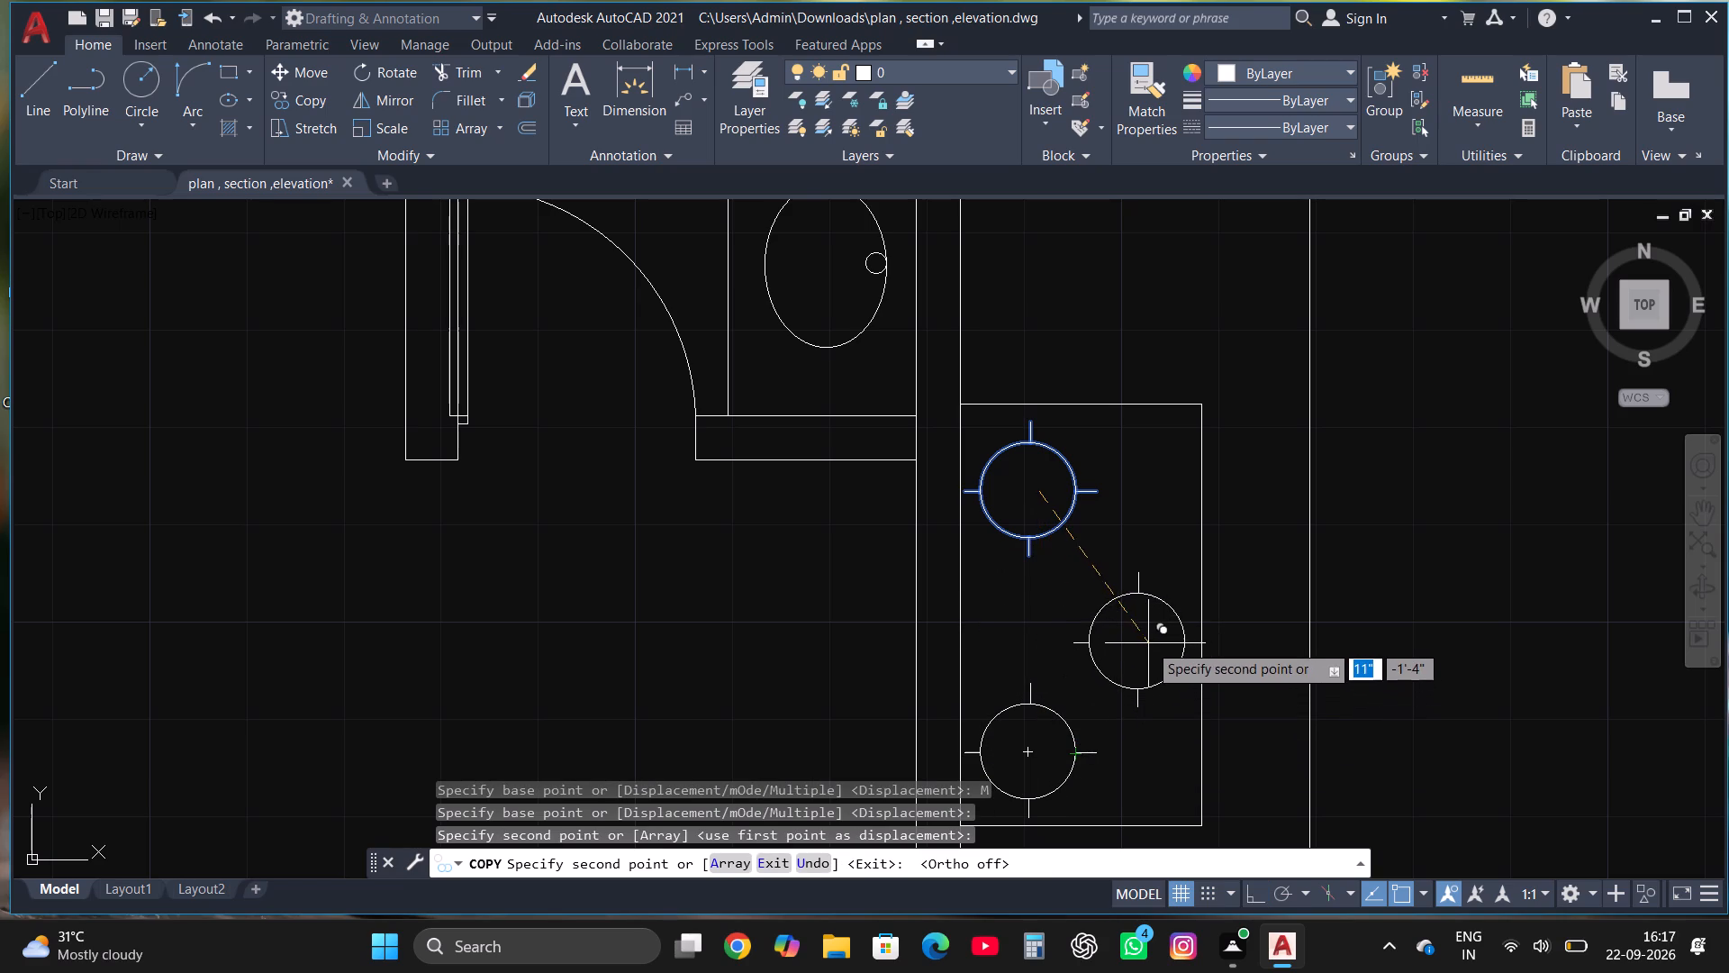
pyautogui.click(1131, 622)
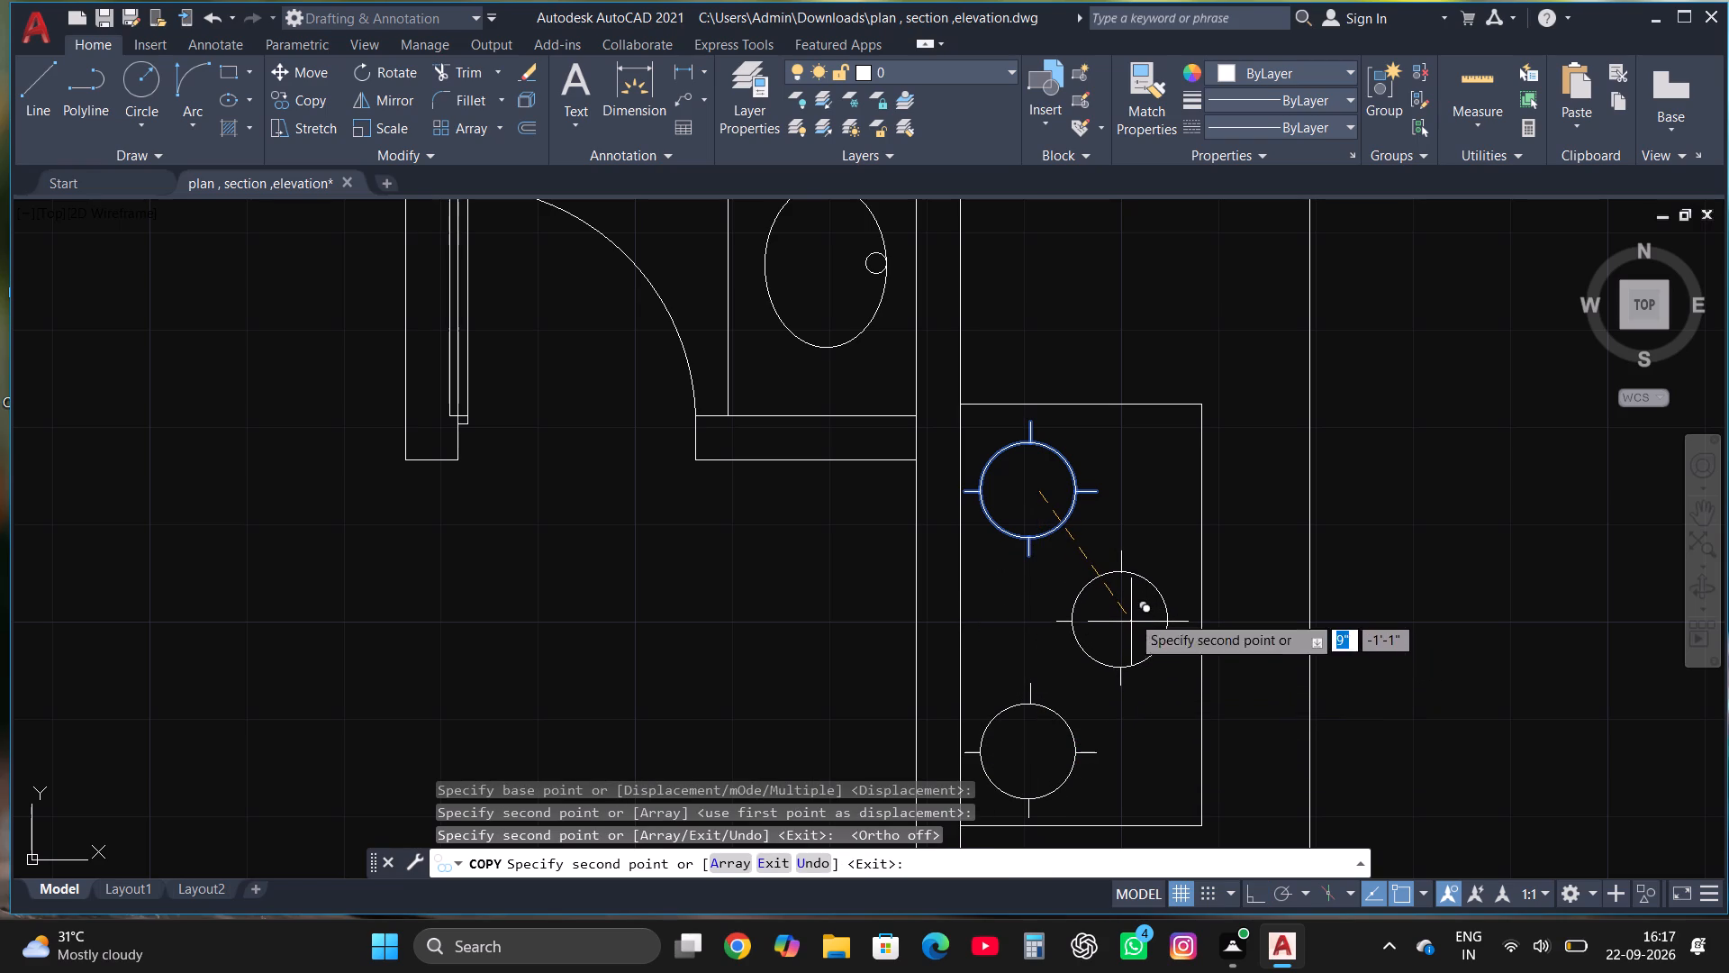
pyautogui.press('Escape')
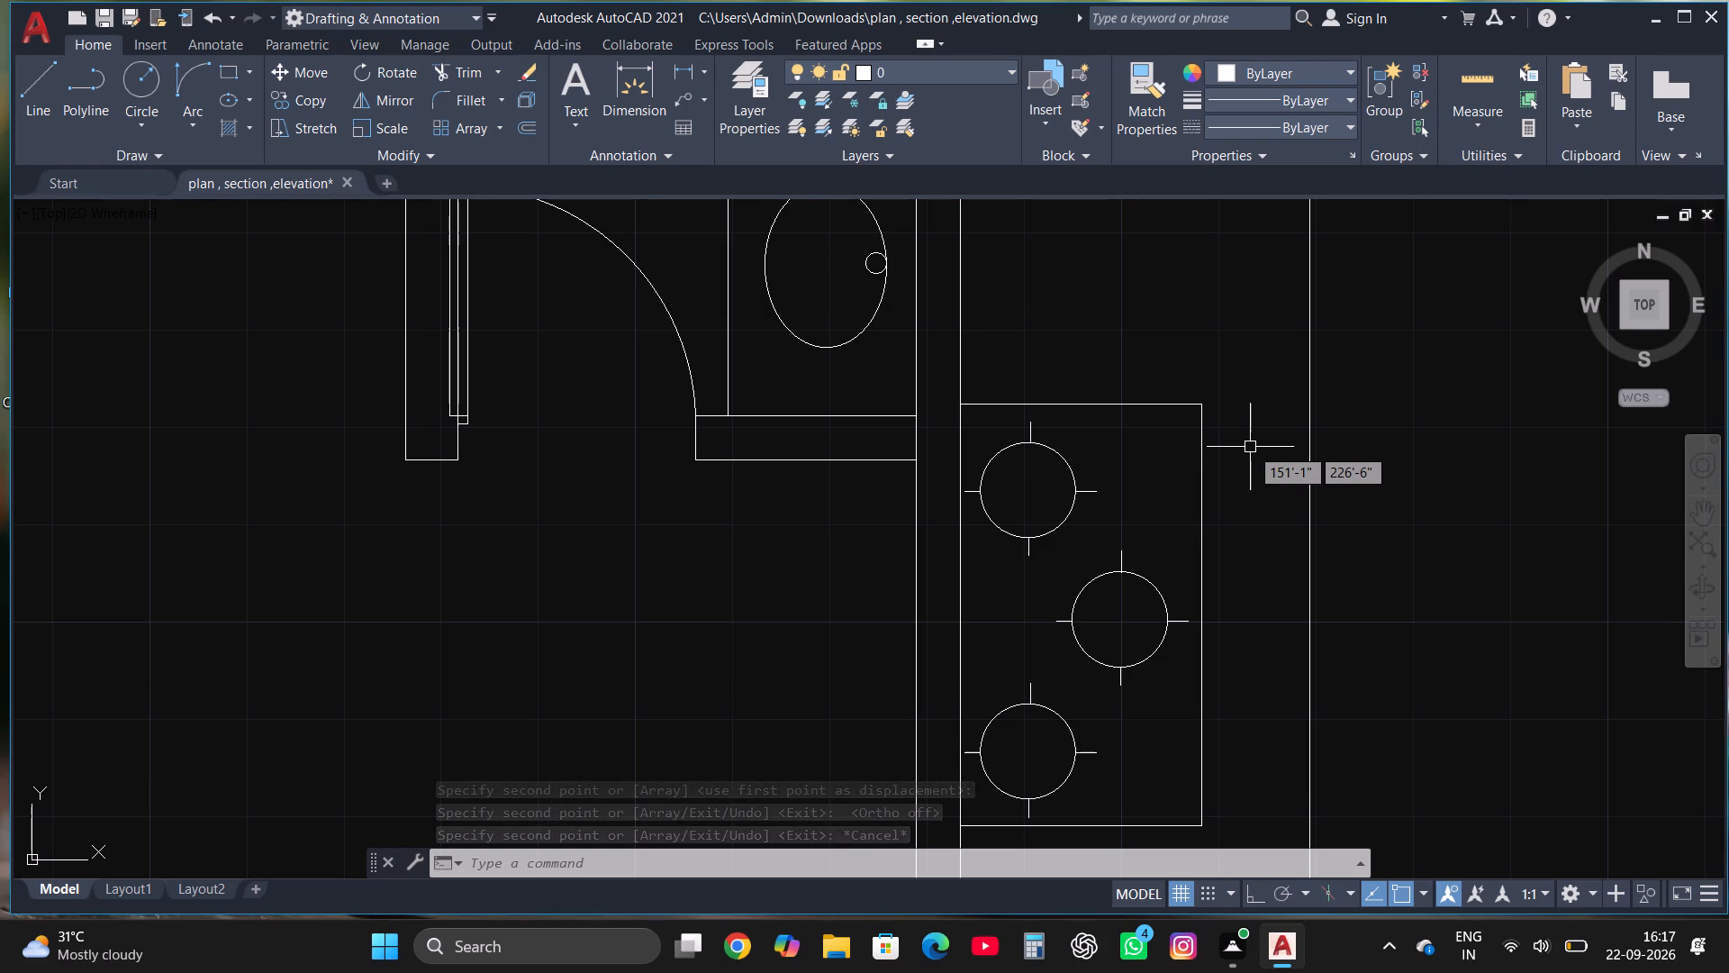
# Copy the complete three-burner stove onto the counter strip in the double-door room, against the wall shared with the living room.
pyautogui.scroll(-1, 1248, 459)
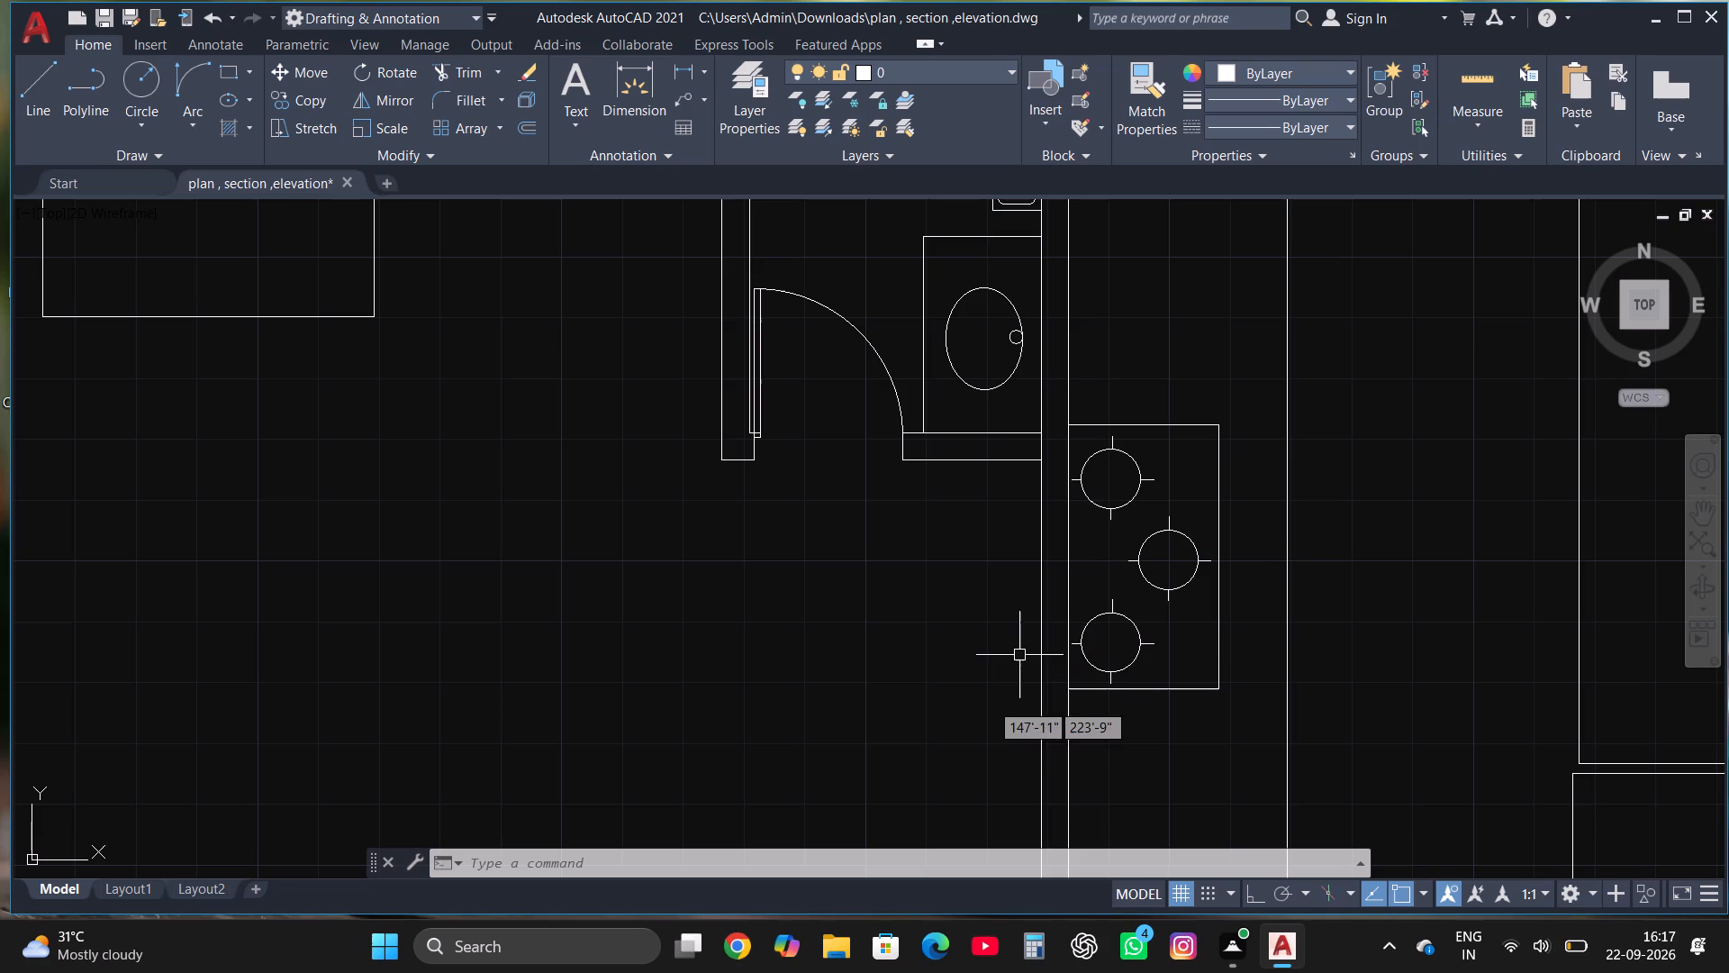
pyautogui.click(1046, 719)
pyautogui.click(1235, 390)
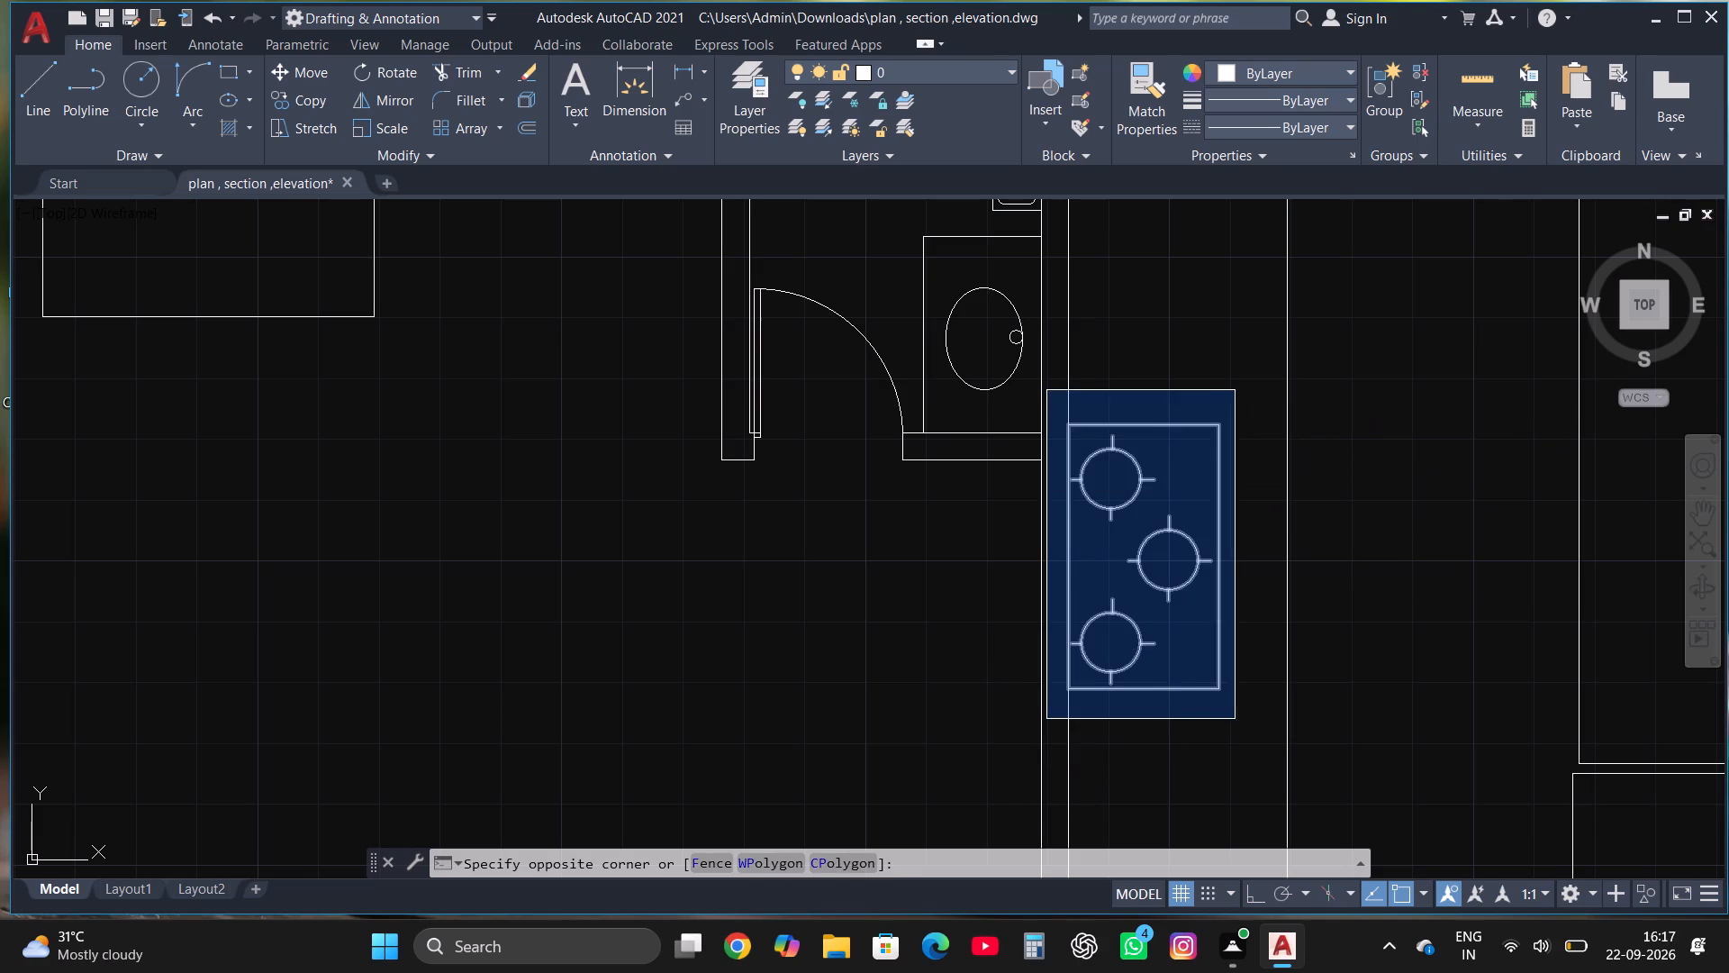
pyautogui.click(307, 105)
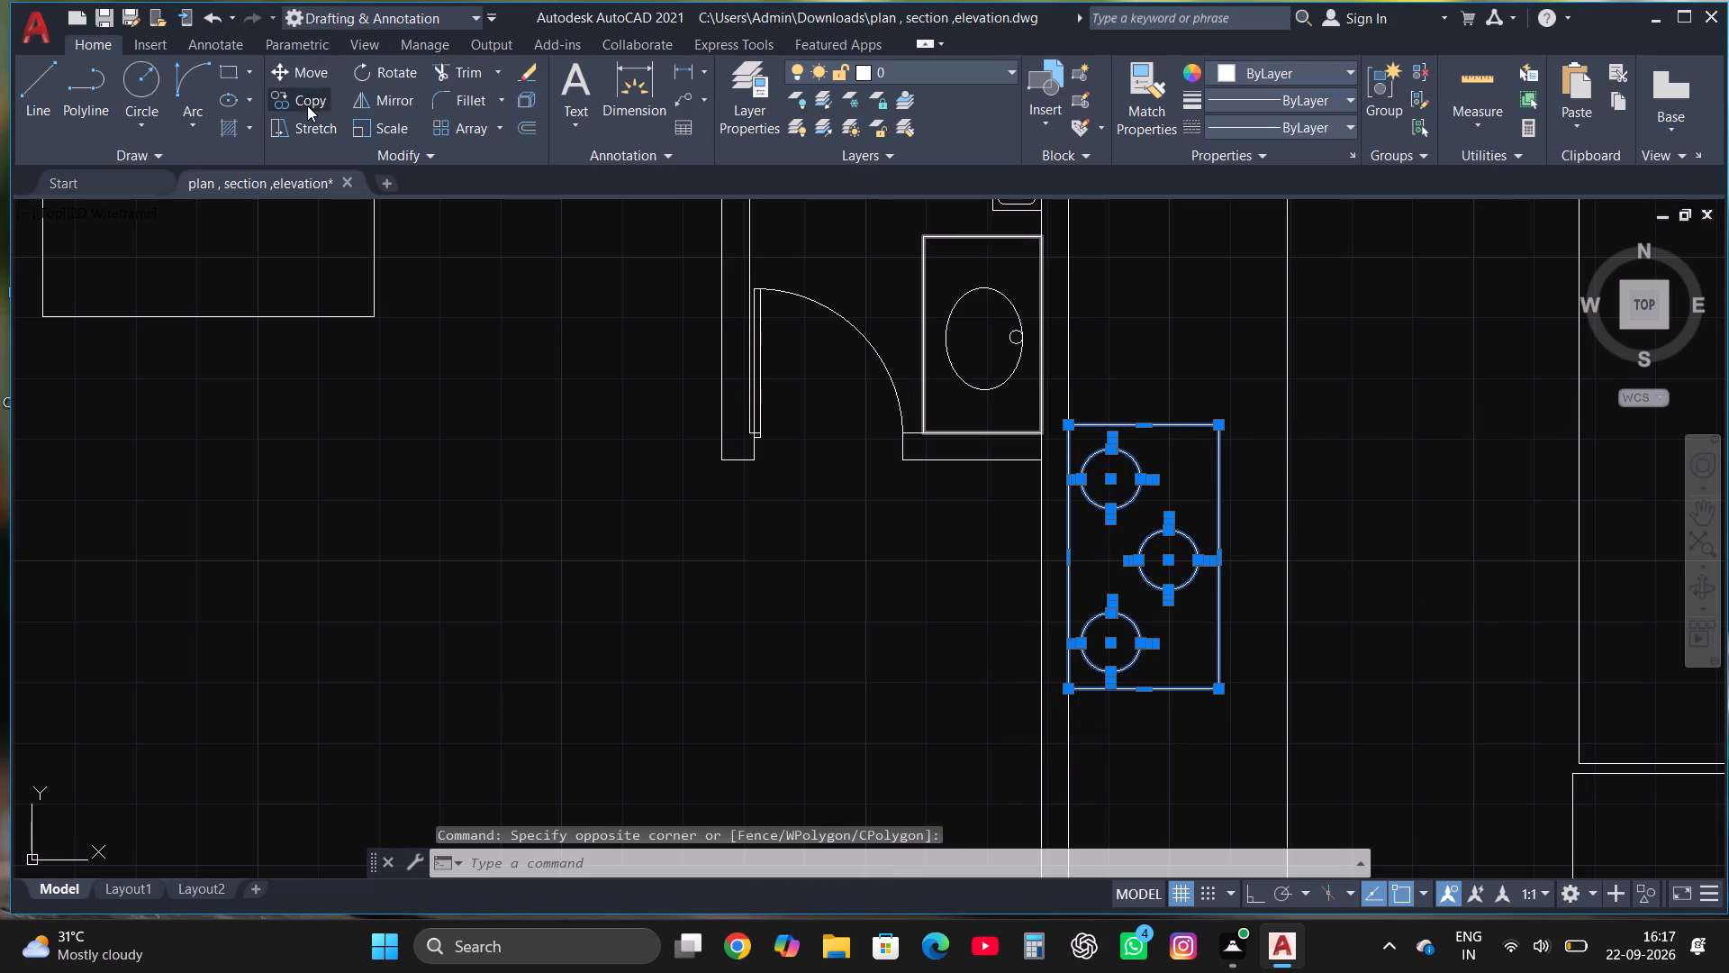
pyautogui.moveTo(1012, 490); pyautogui.dragTo(1009, 477)
pyautogui.scroll(-2, 988, 432)
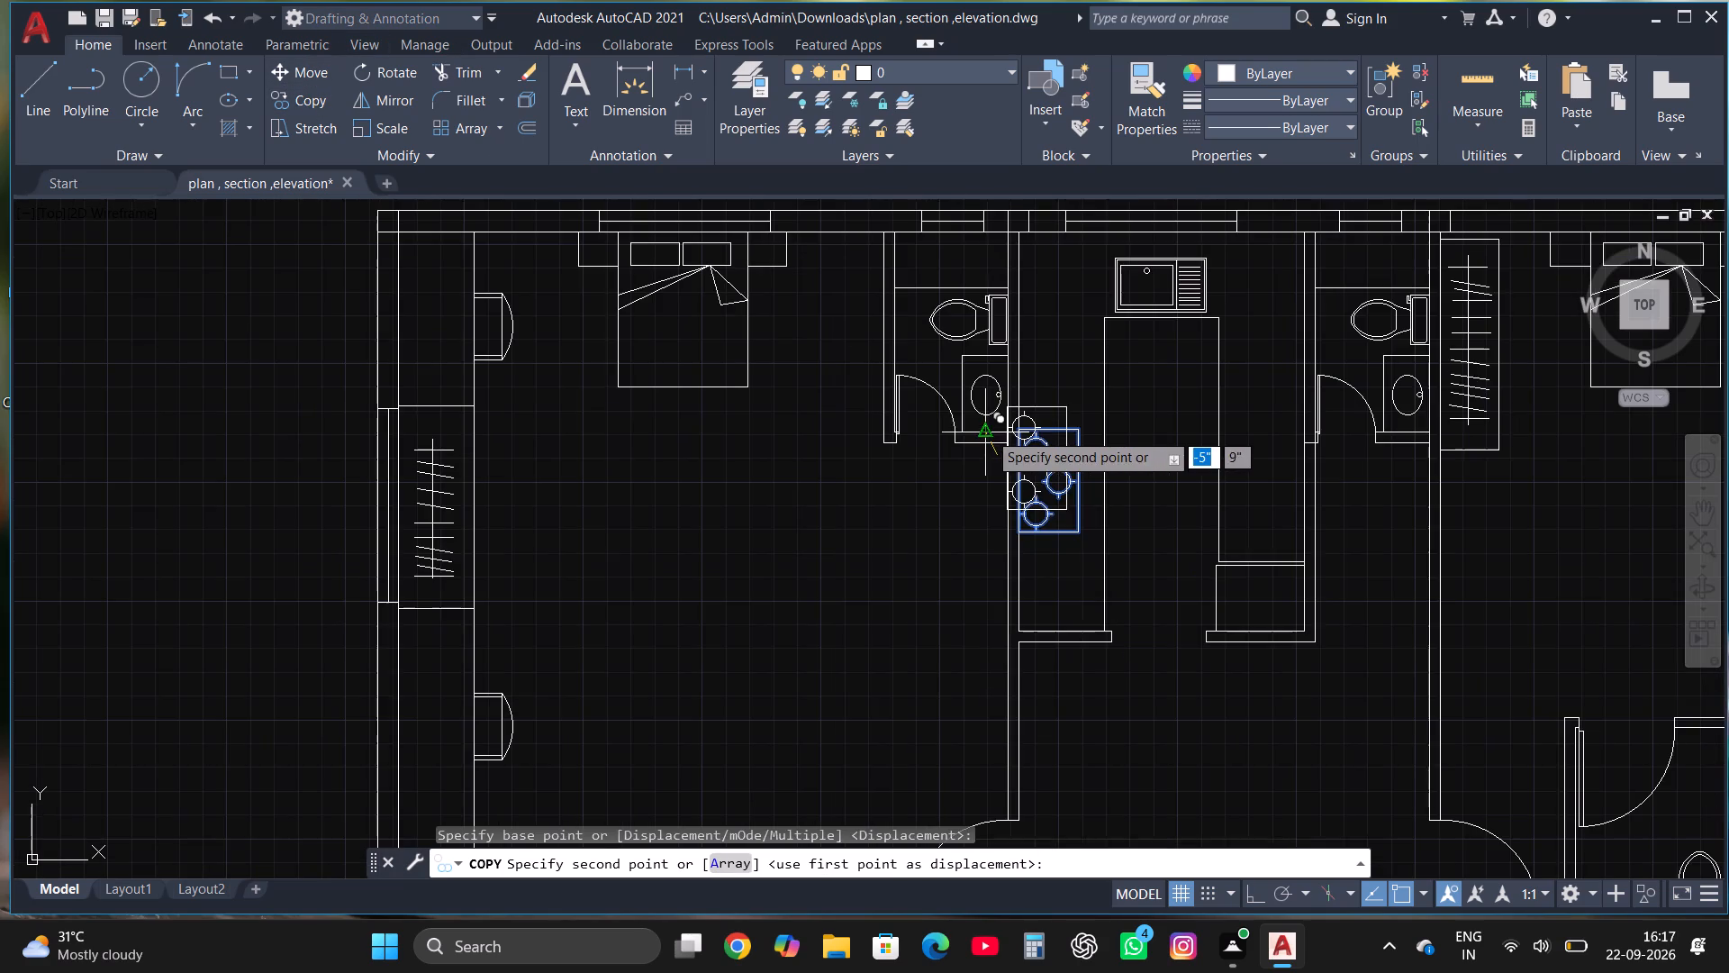
pyautogui.scroll(-1, 1024, 476)
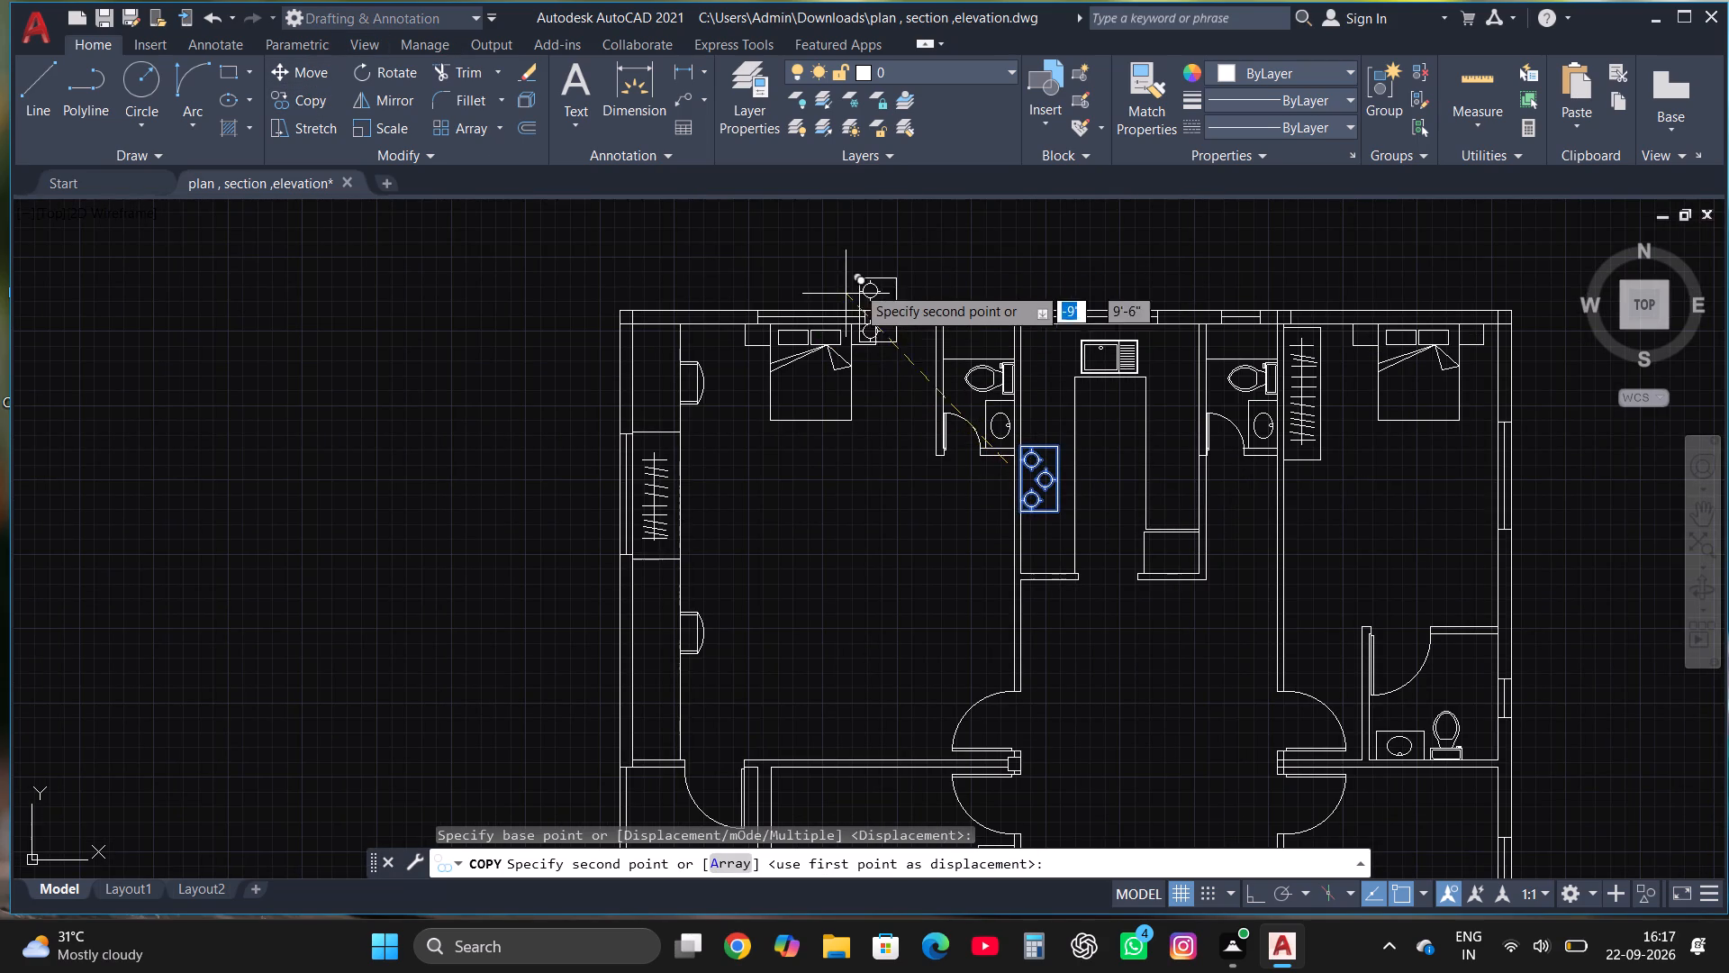
pyautogui.scroll(-1, 898, 279)
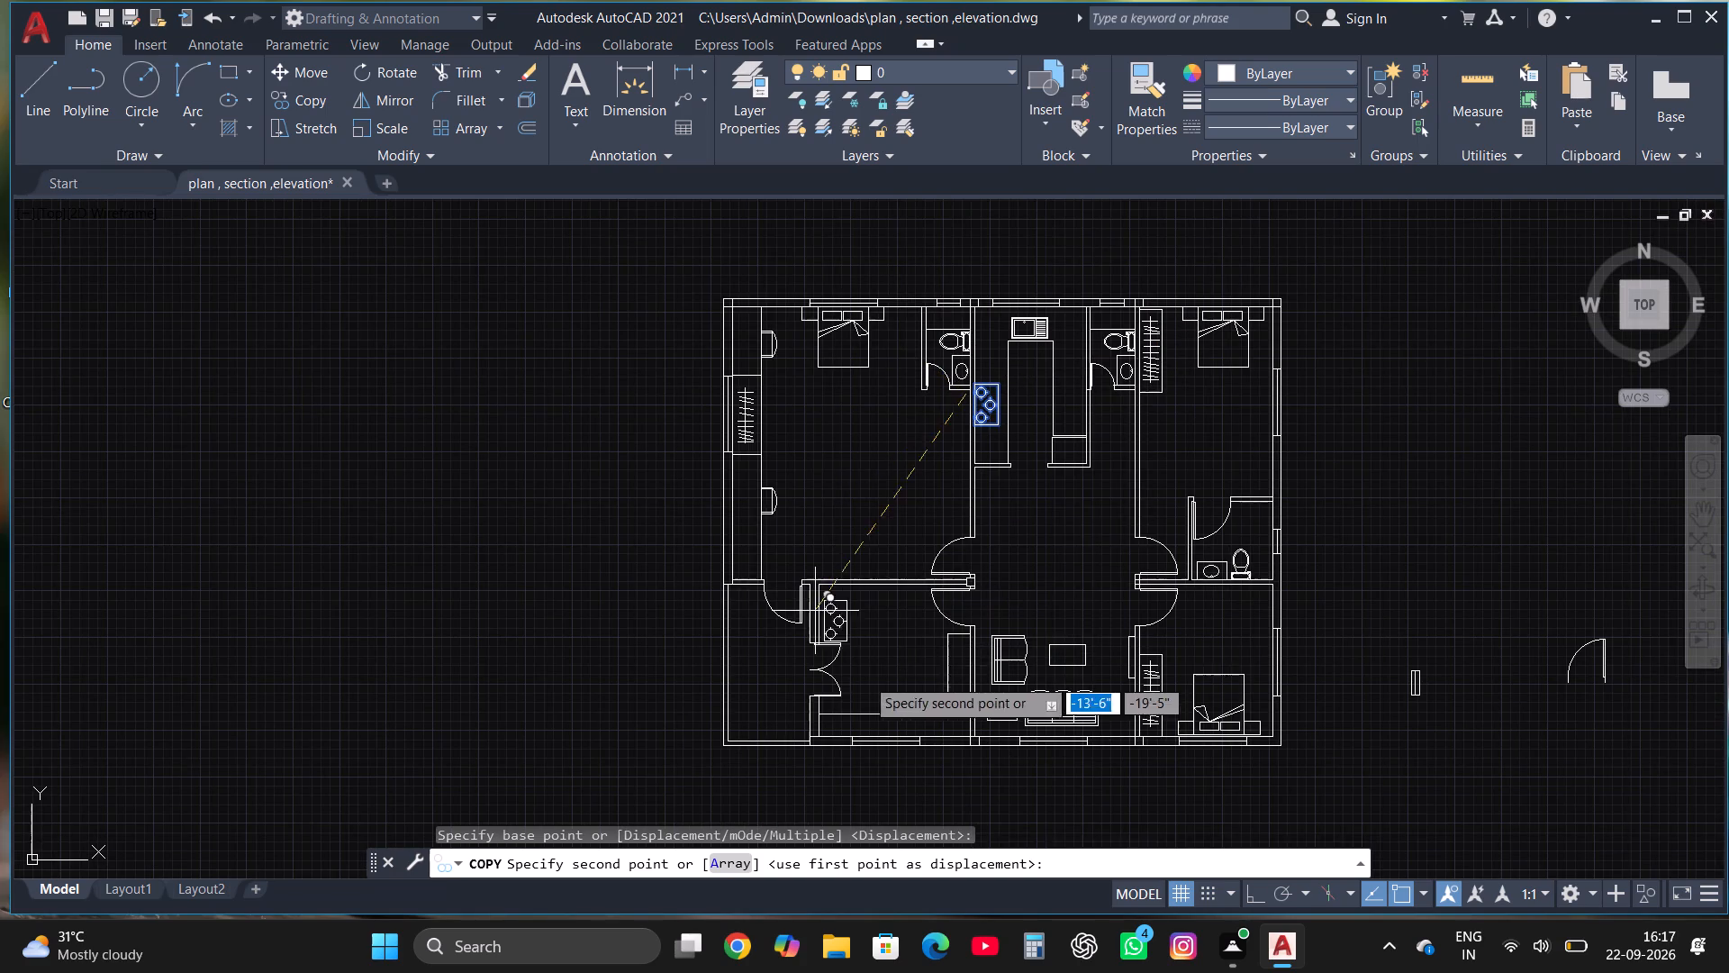
pyautogui.scroll(3, 983, 696)
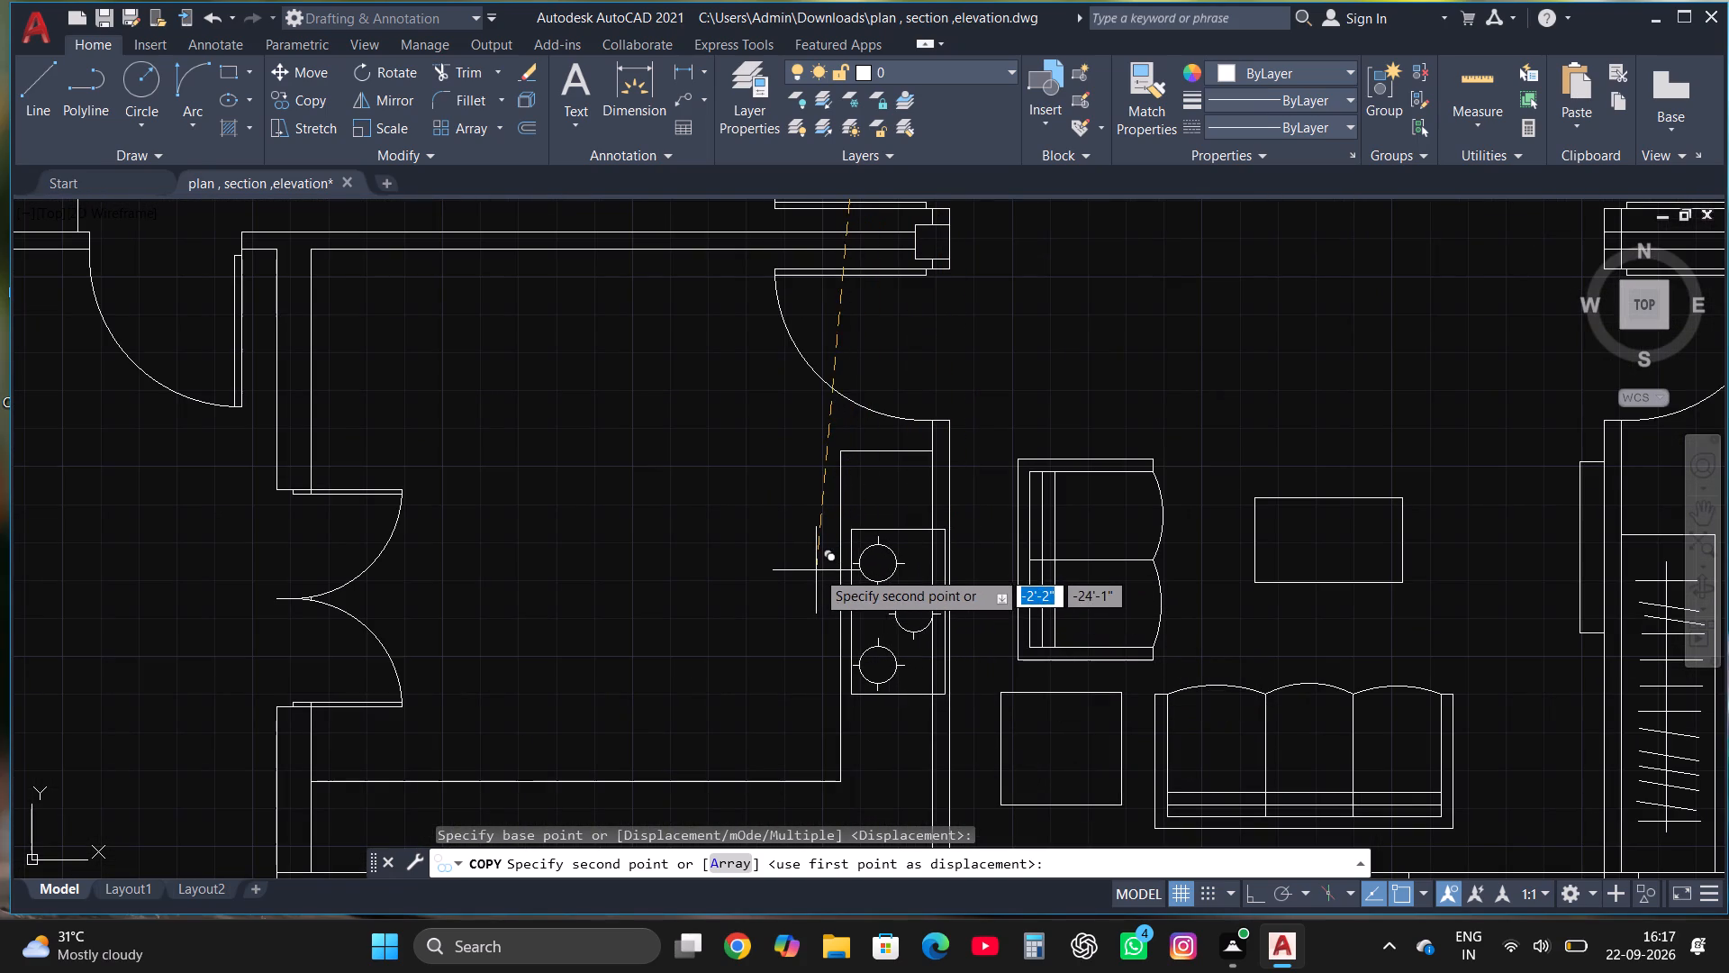
pyautogui.click(801, 575)
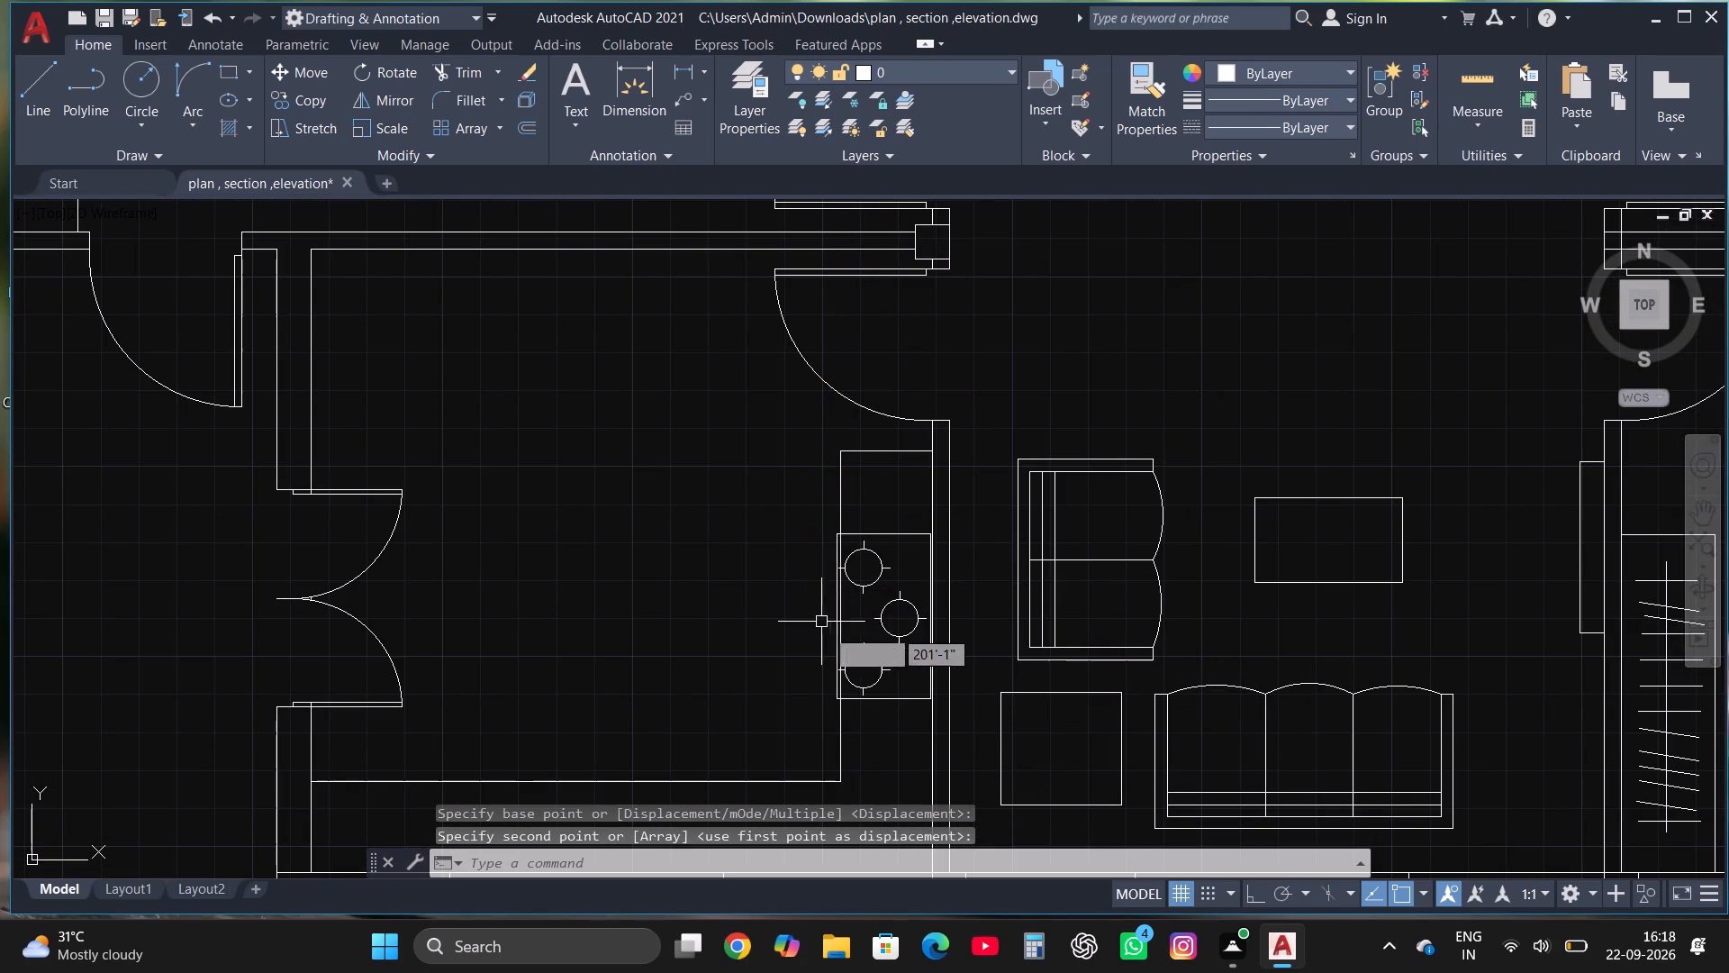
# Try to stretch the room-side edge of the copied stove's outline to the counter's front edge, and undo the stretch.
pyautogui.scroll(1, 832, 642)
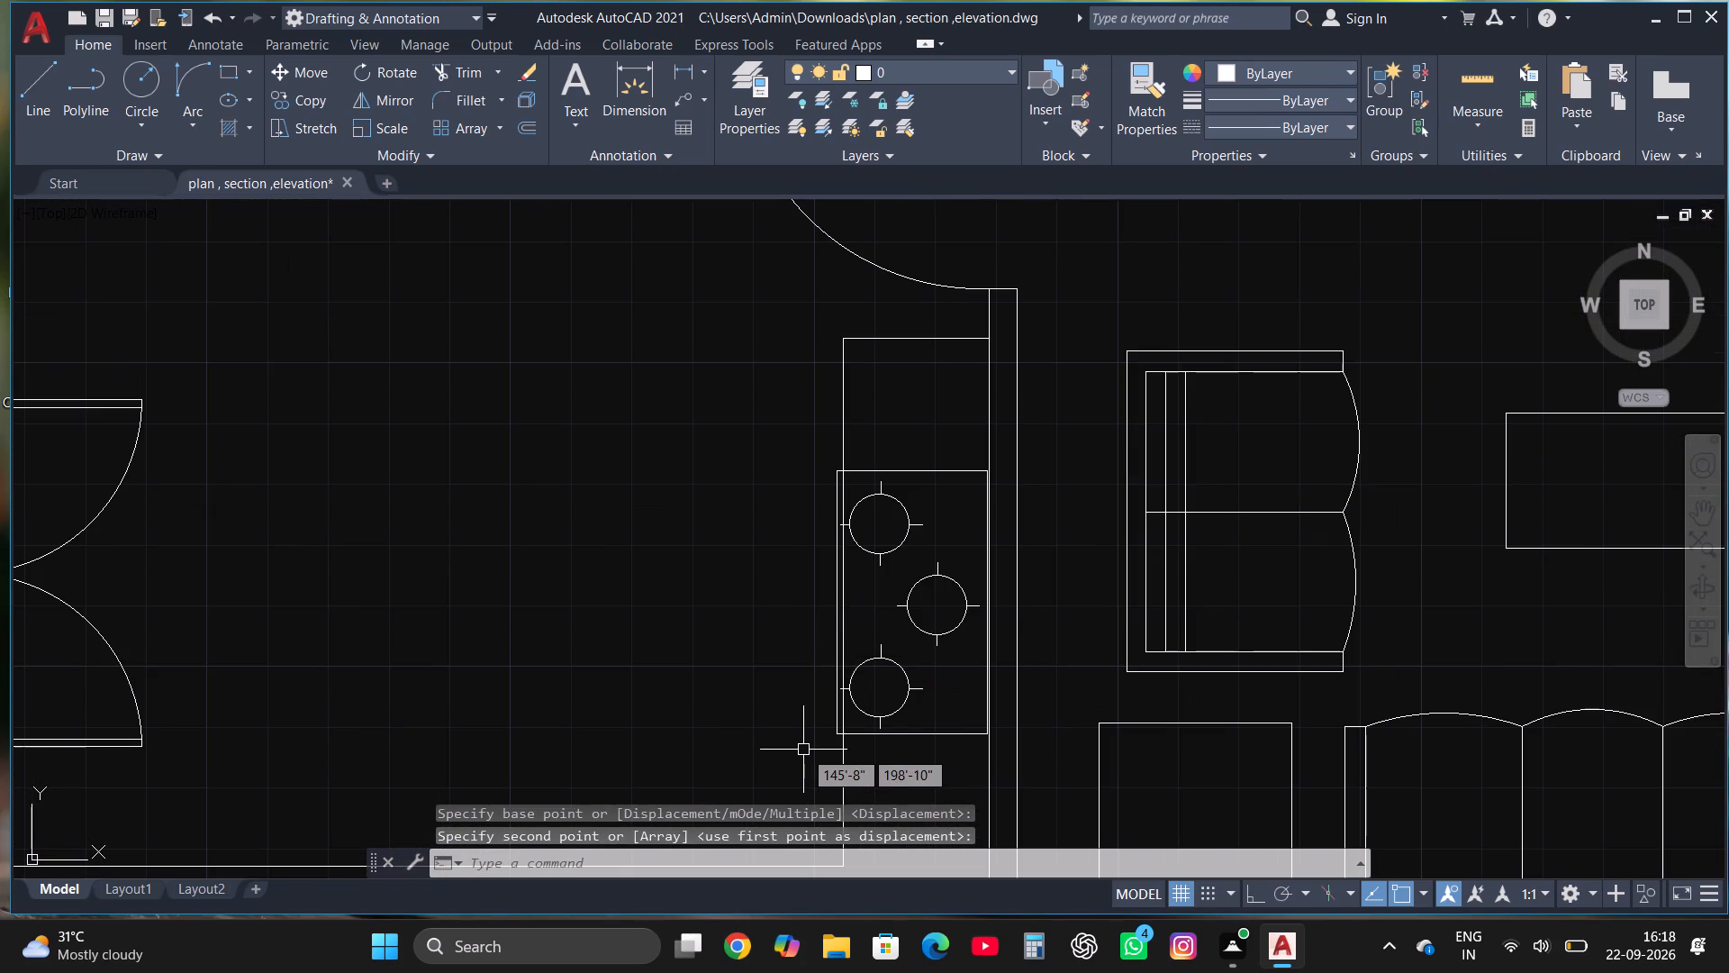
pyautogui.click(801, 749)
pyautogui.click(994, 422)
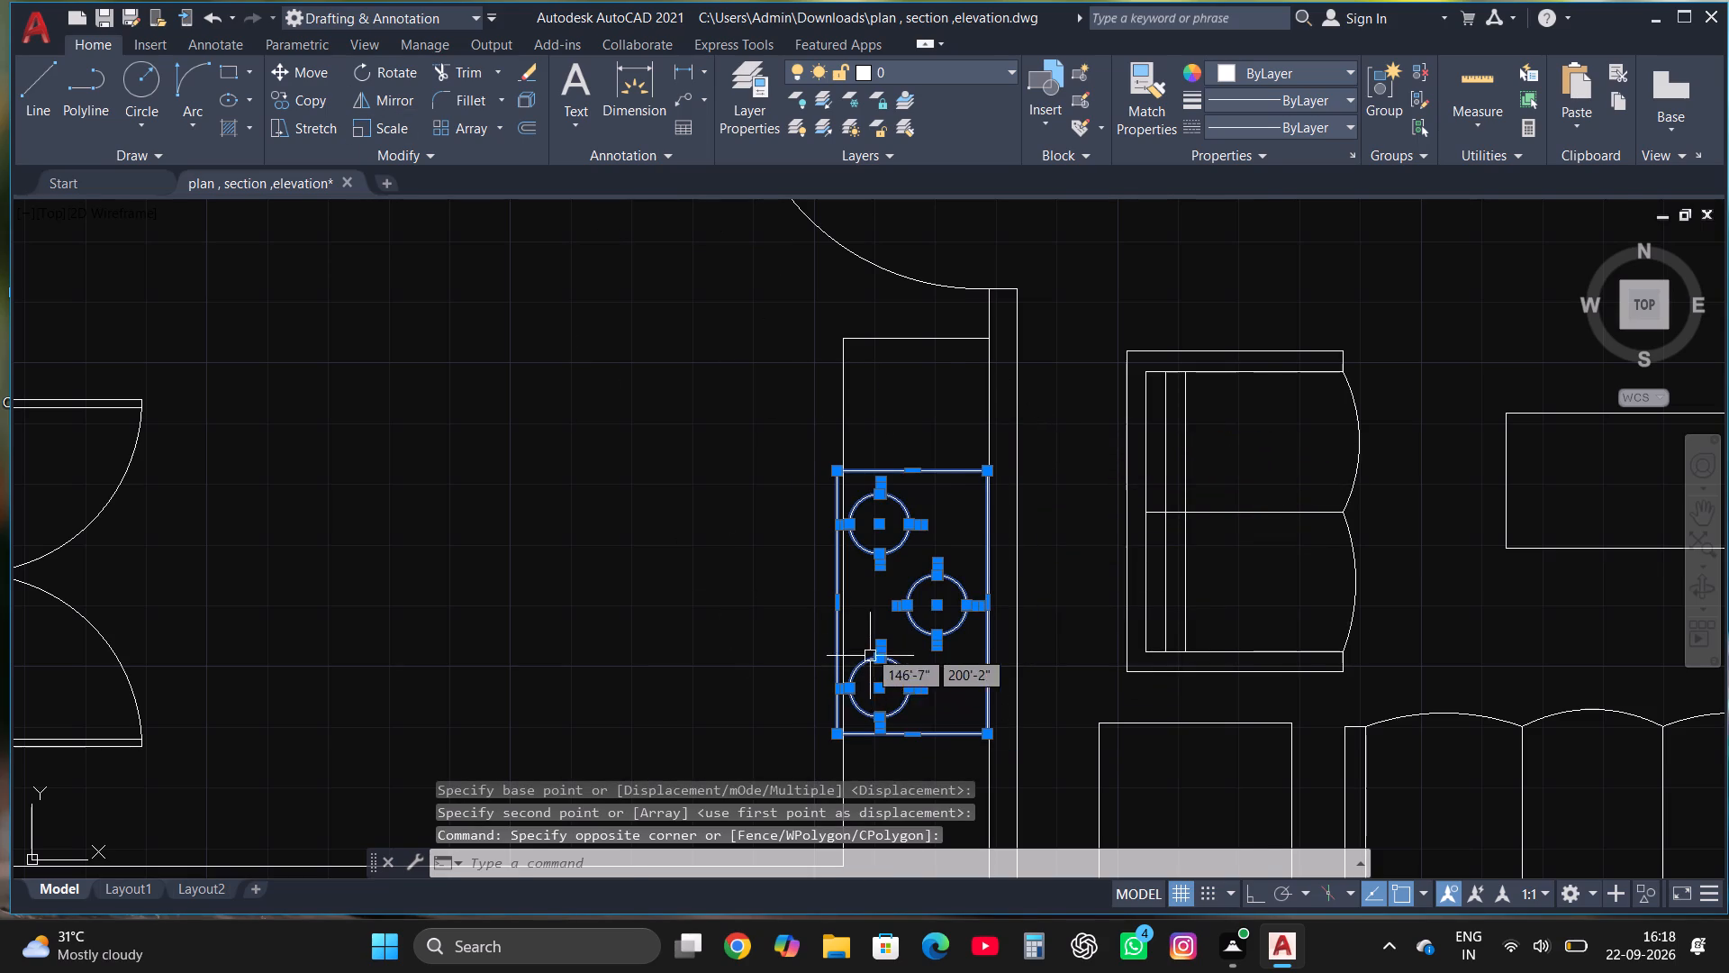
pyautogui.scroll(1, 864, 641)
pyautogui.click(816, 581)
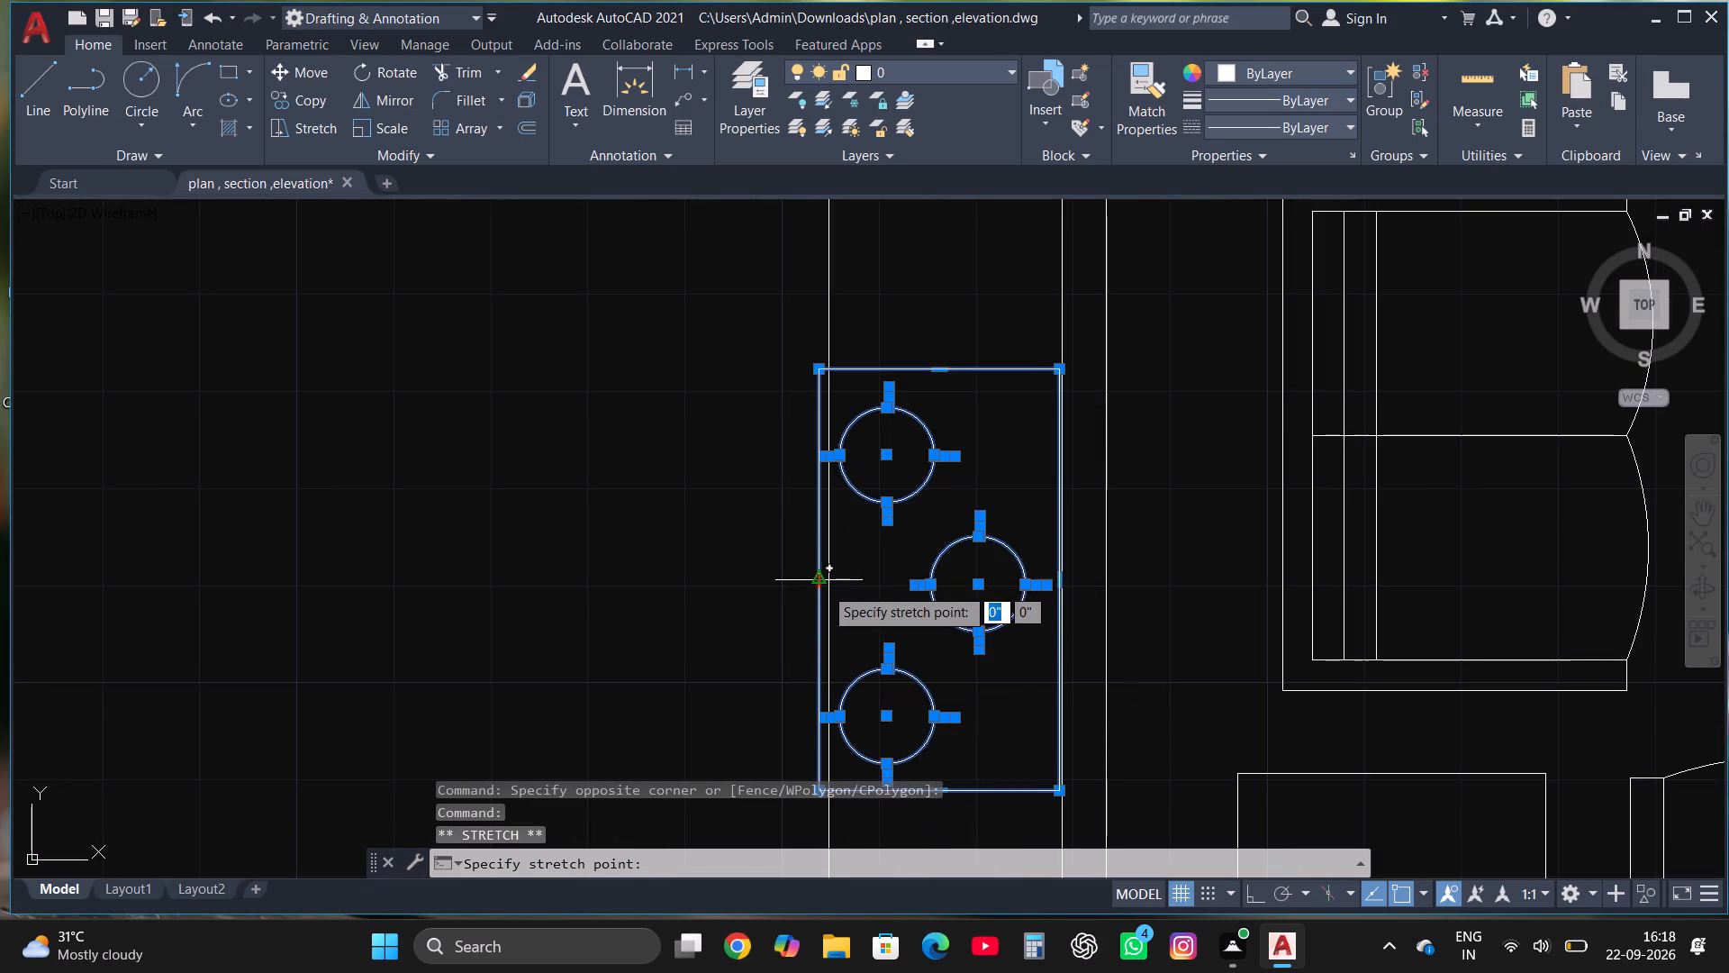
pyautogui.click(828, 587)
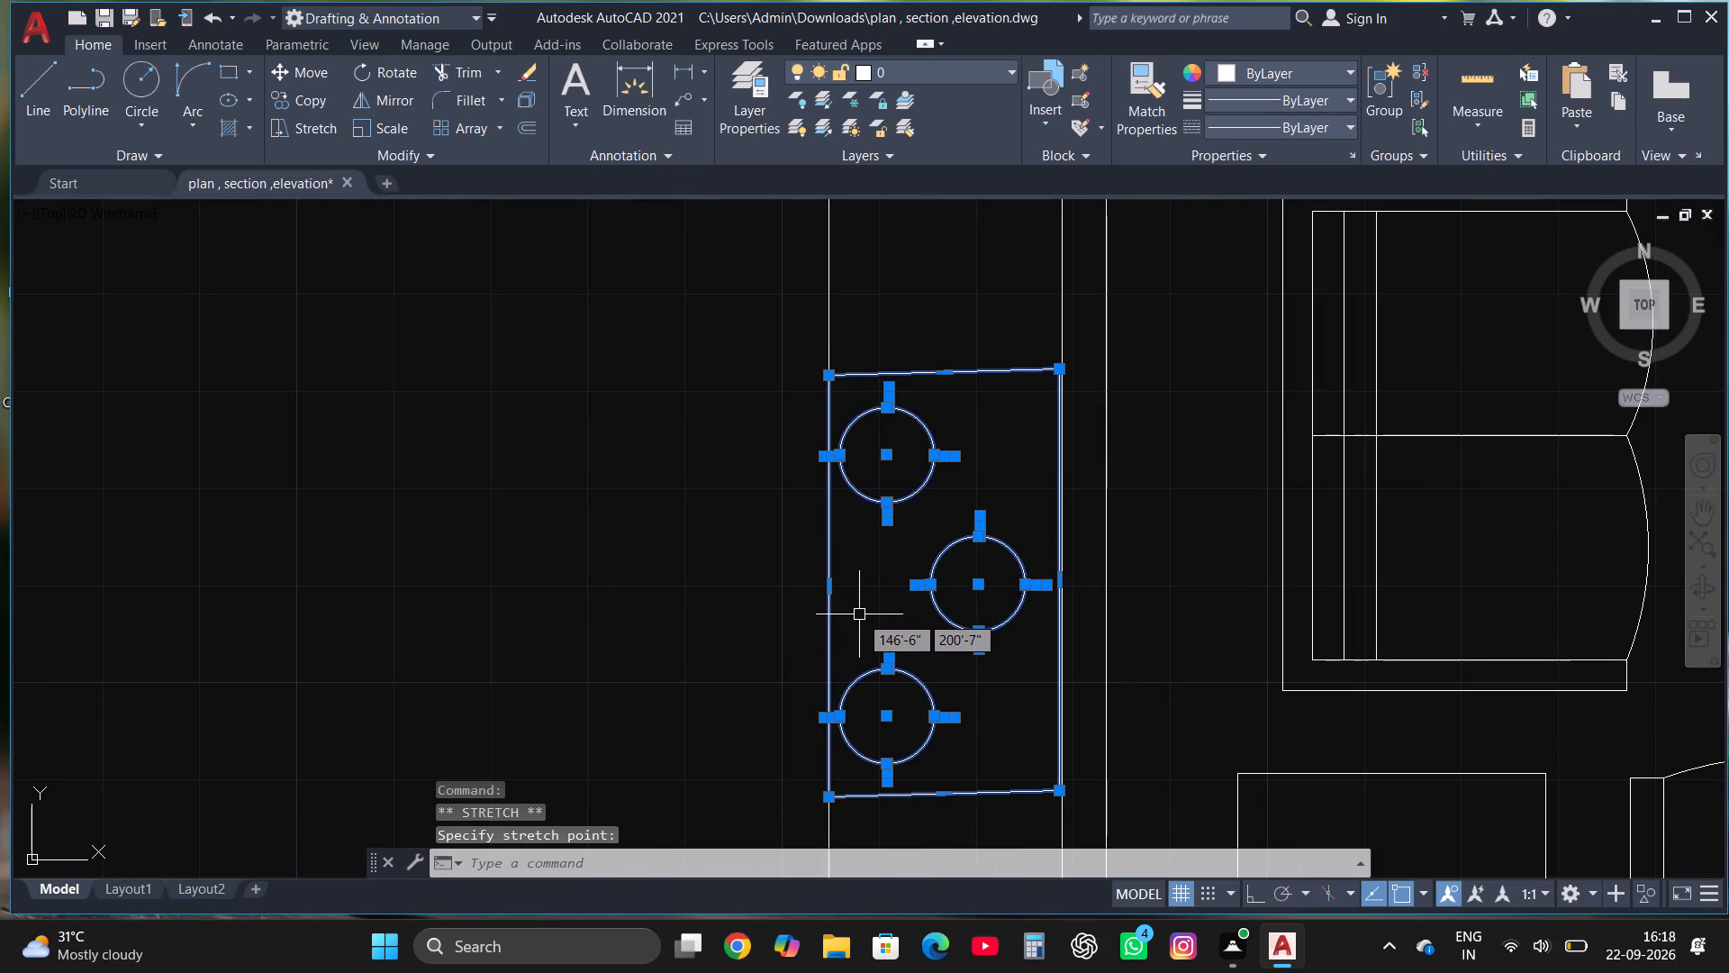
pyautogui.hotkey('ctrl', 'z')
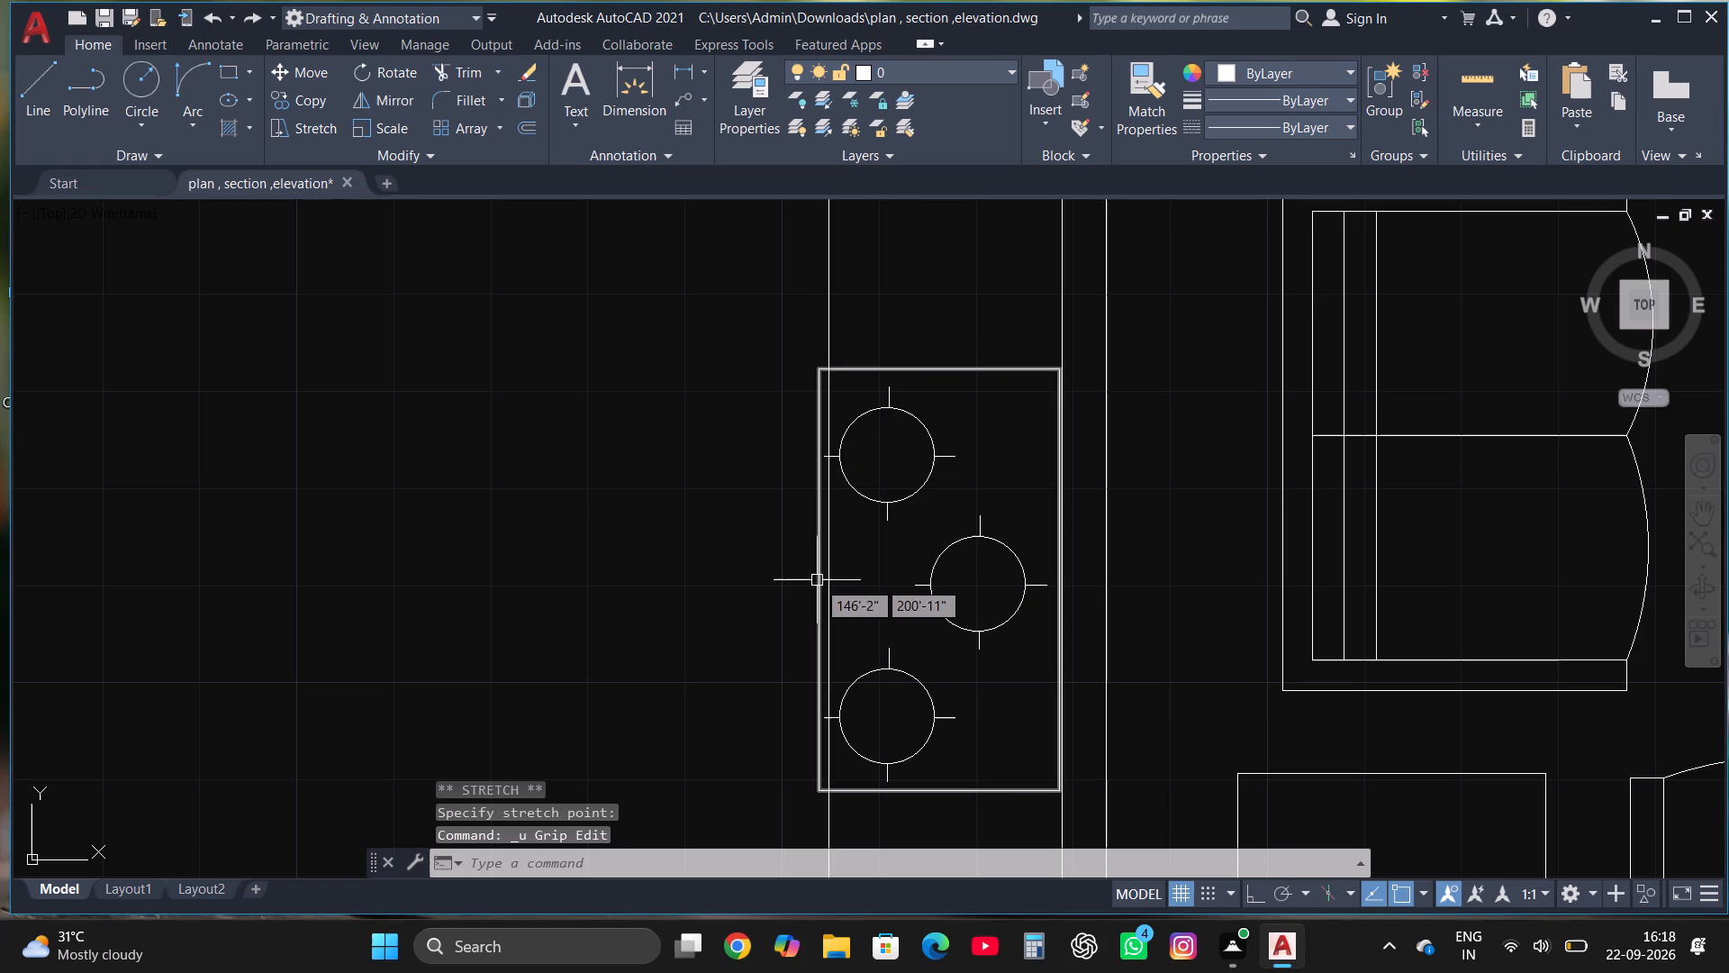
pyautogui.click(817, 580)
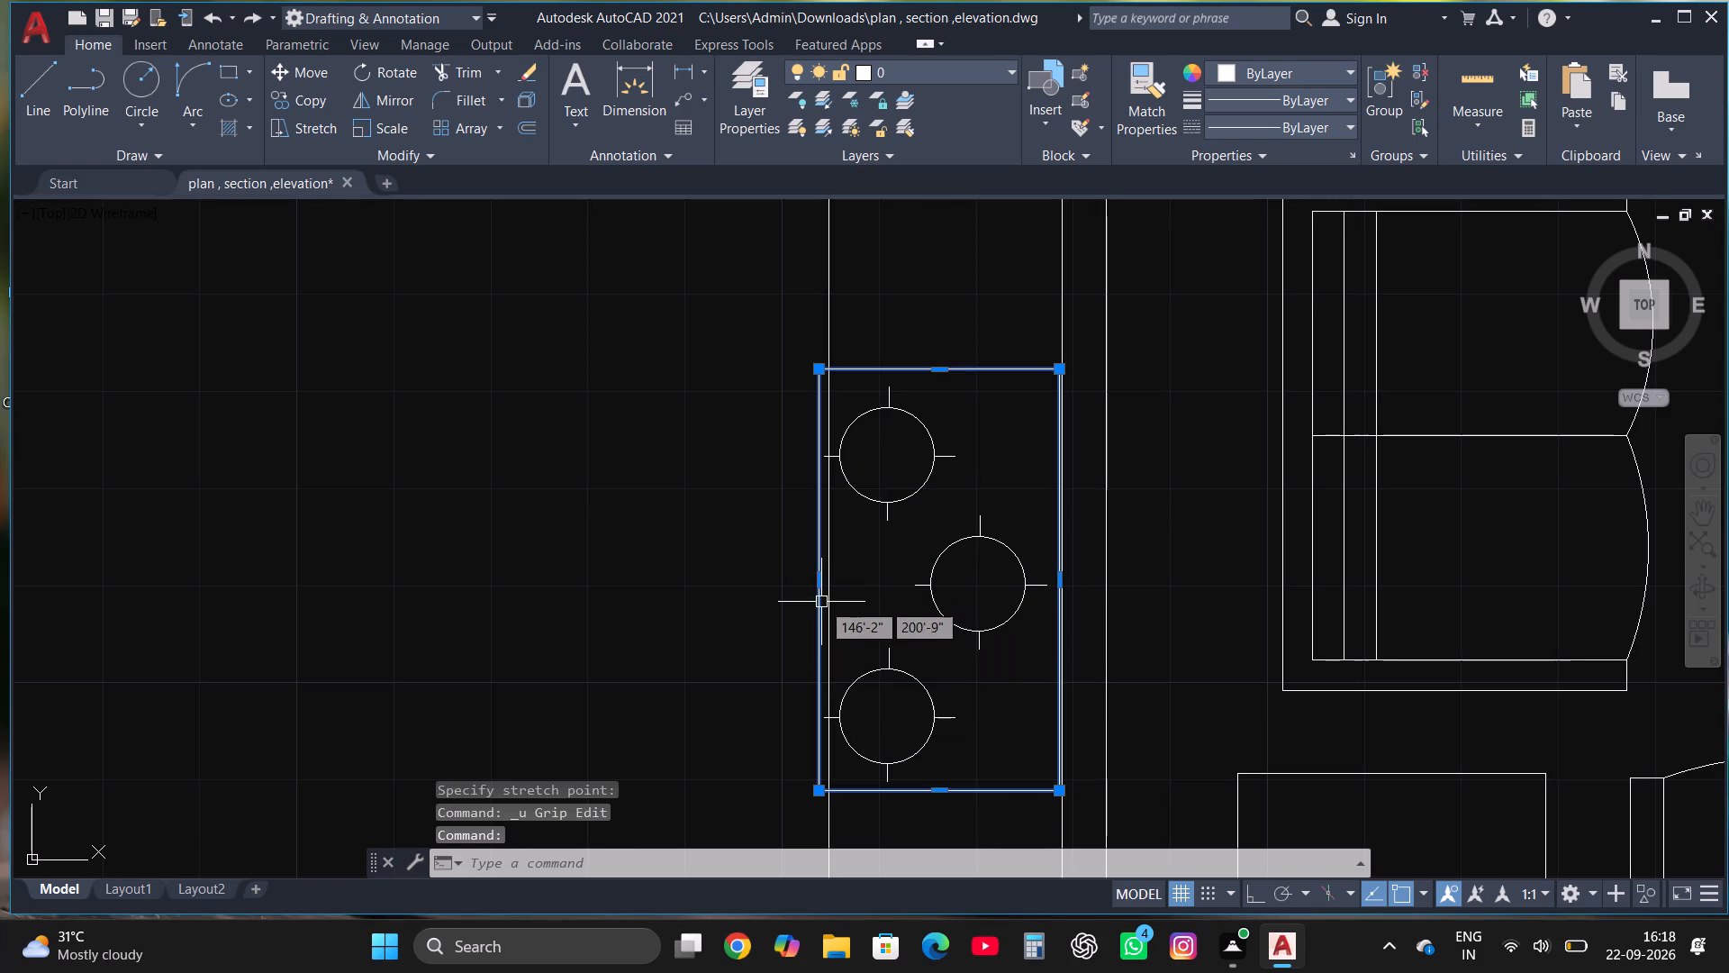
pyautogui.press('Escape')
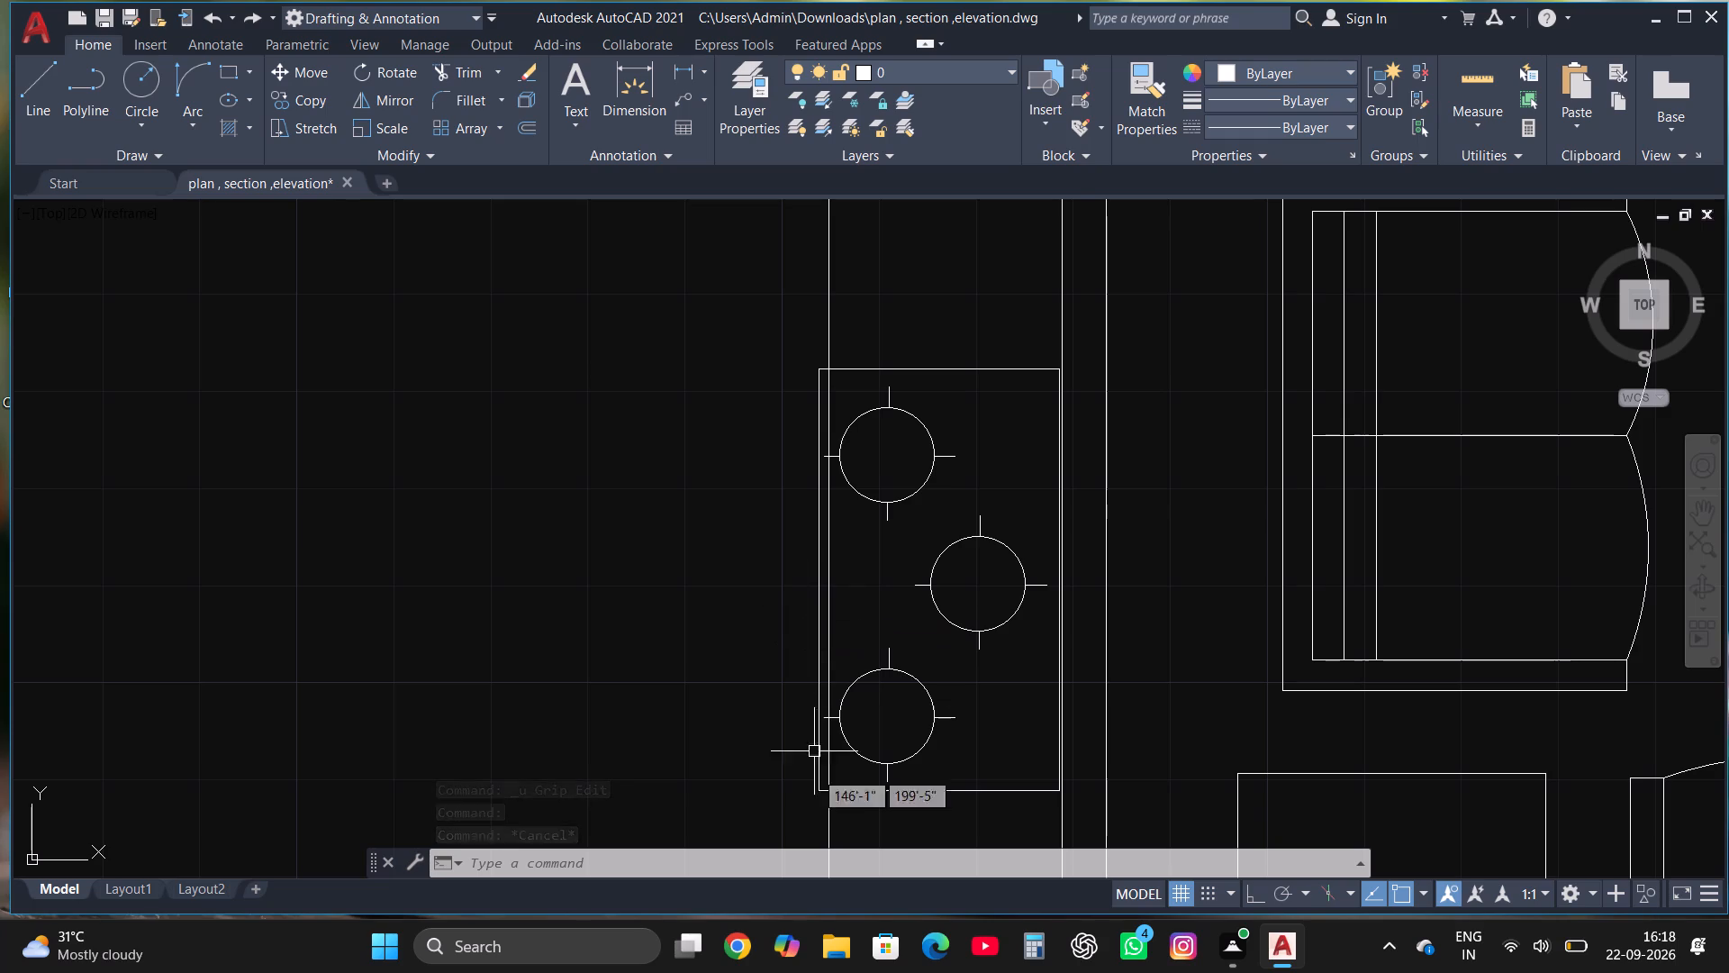
# Stretch the room-side edge of the copied stove's outline about 1" inward onto the counter's front edge.
pyautogui.click(768, 831)
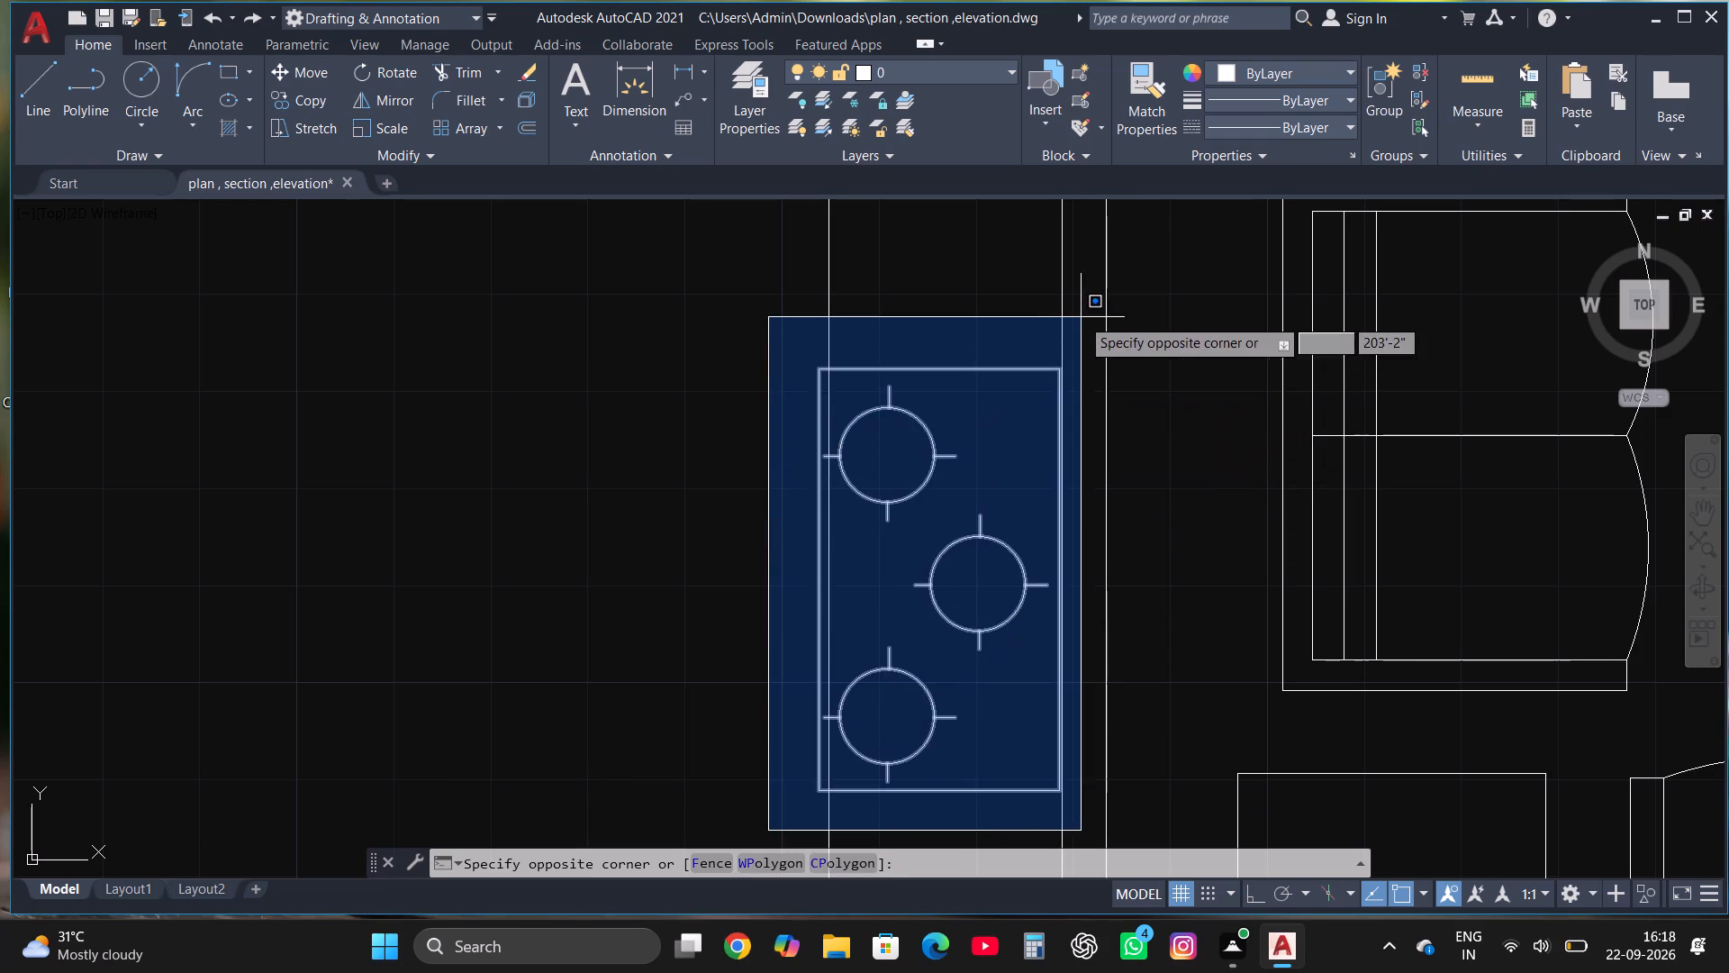
pyautogui.click(1081, 317)
pyautogui.scroll(1, 871, 542)
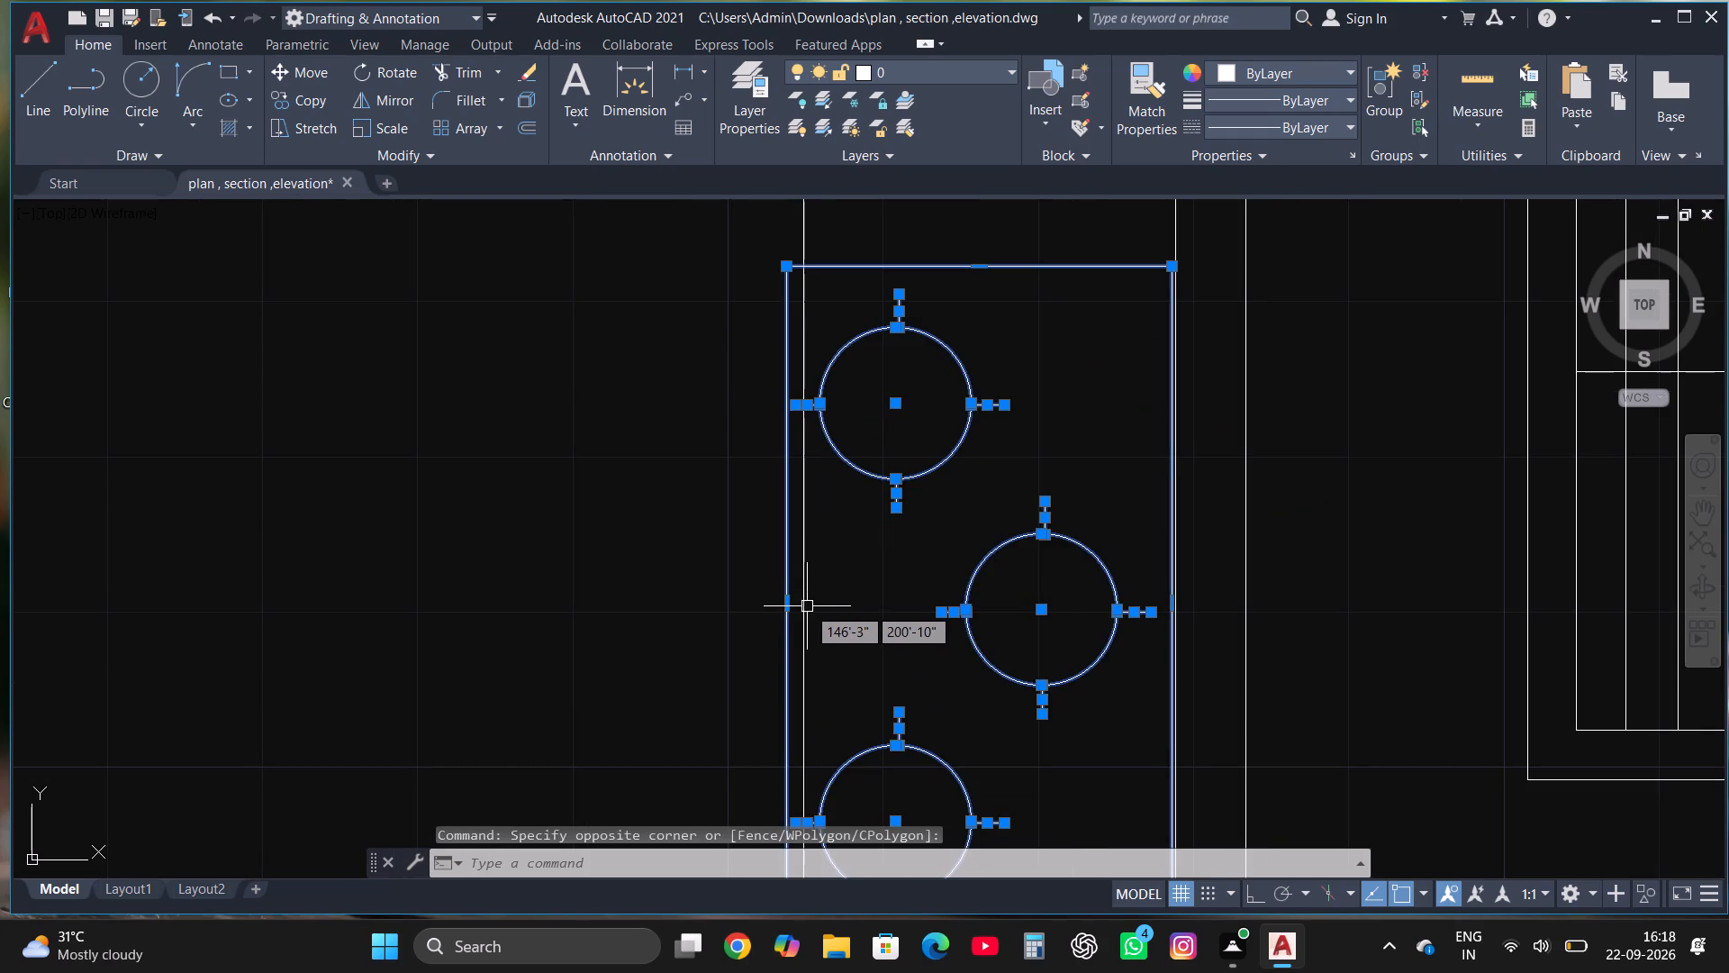
pyautogui.click(787, 600)
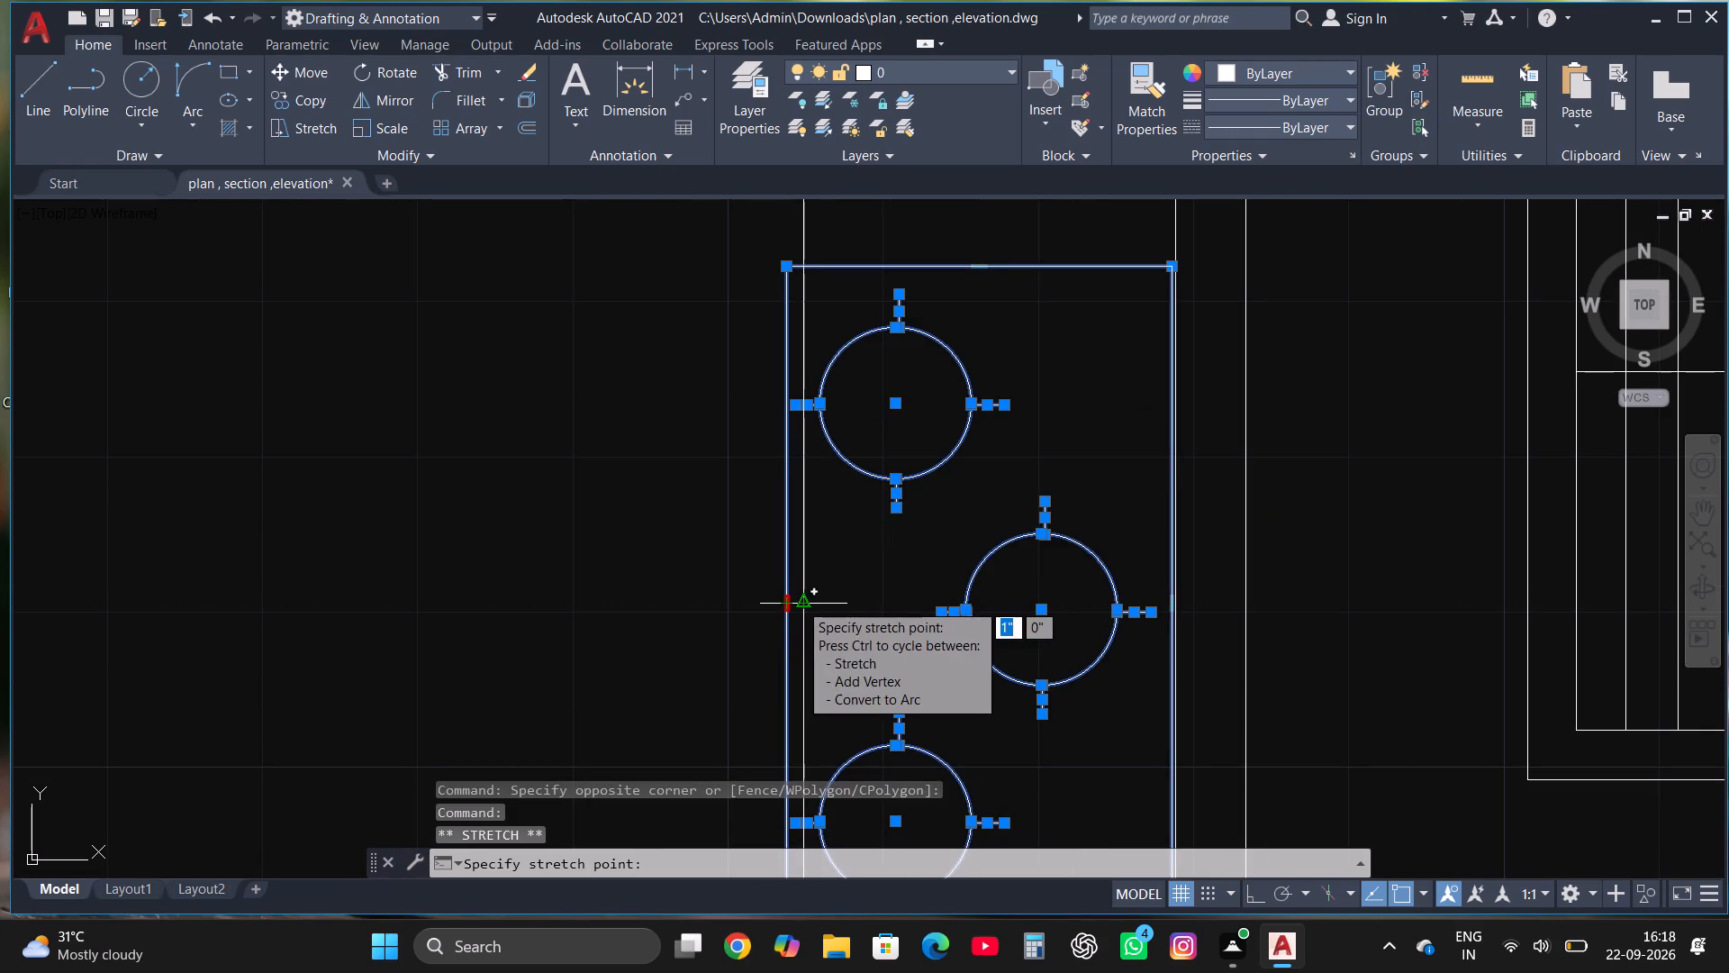
pyautogui.click(799, 602)
pyautogui.scroll(-2, 996, 573)
pyautogui.press('Escape')
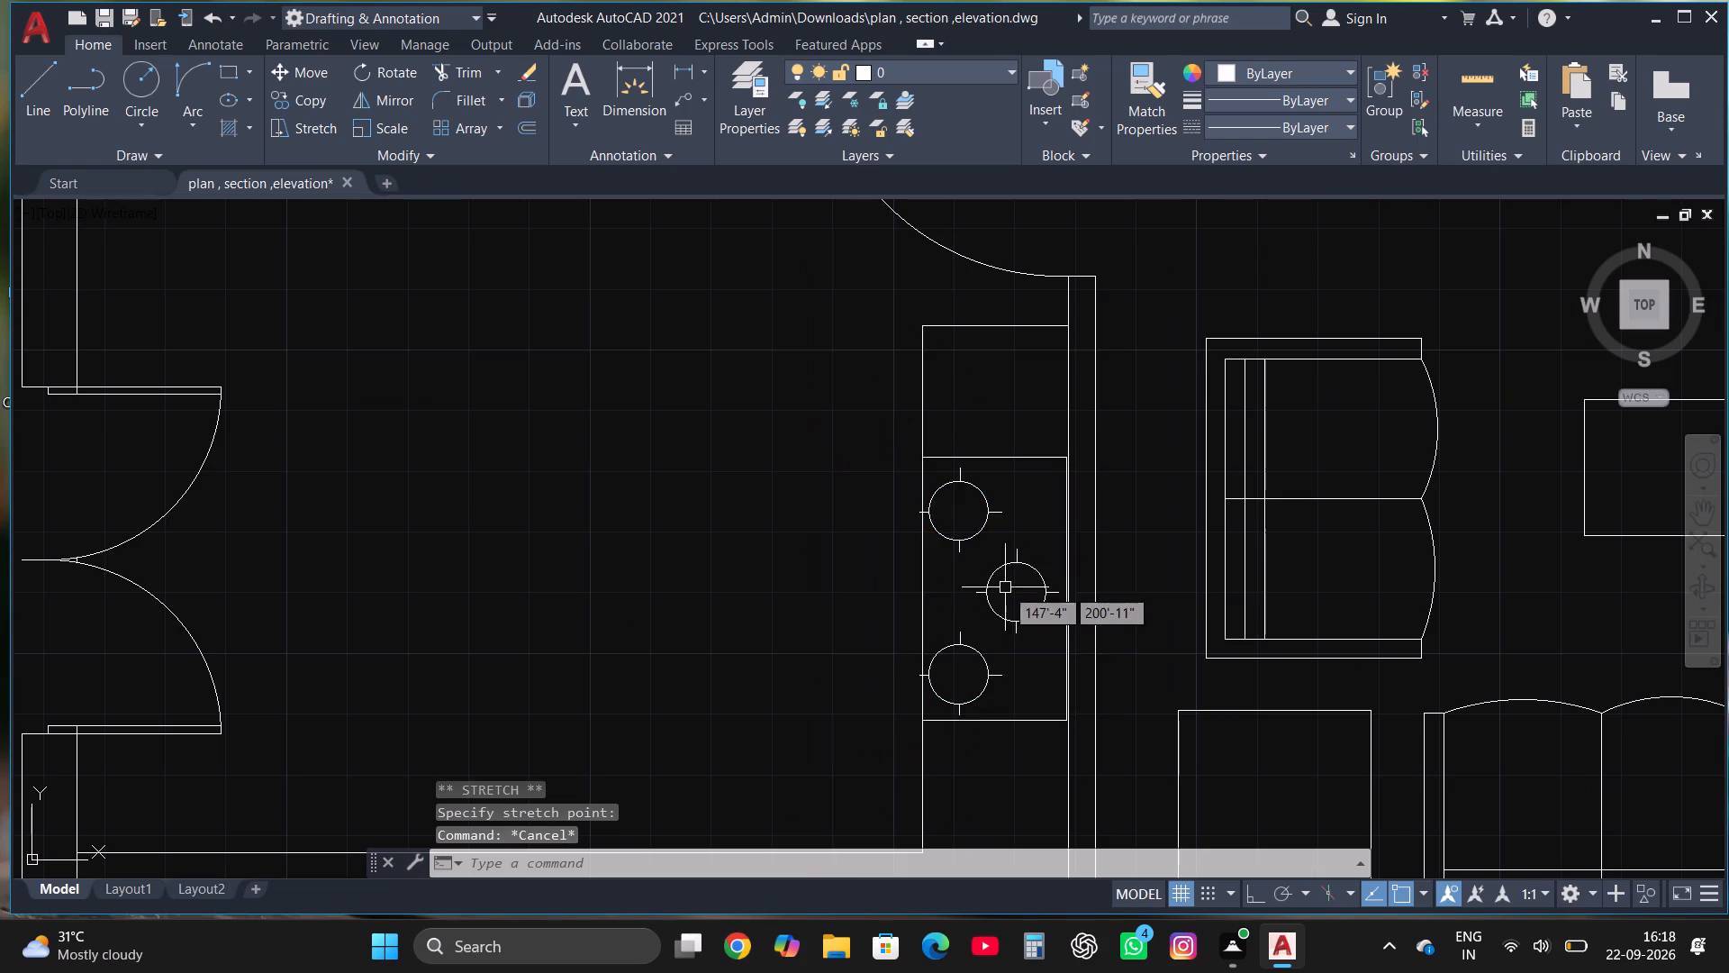
# Move the copied stove's upper burner with its four tick lines about 2" toward the living room wall.
pyautogui.scroll(1, 951, 508)
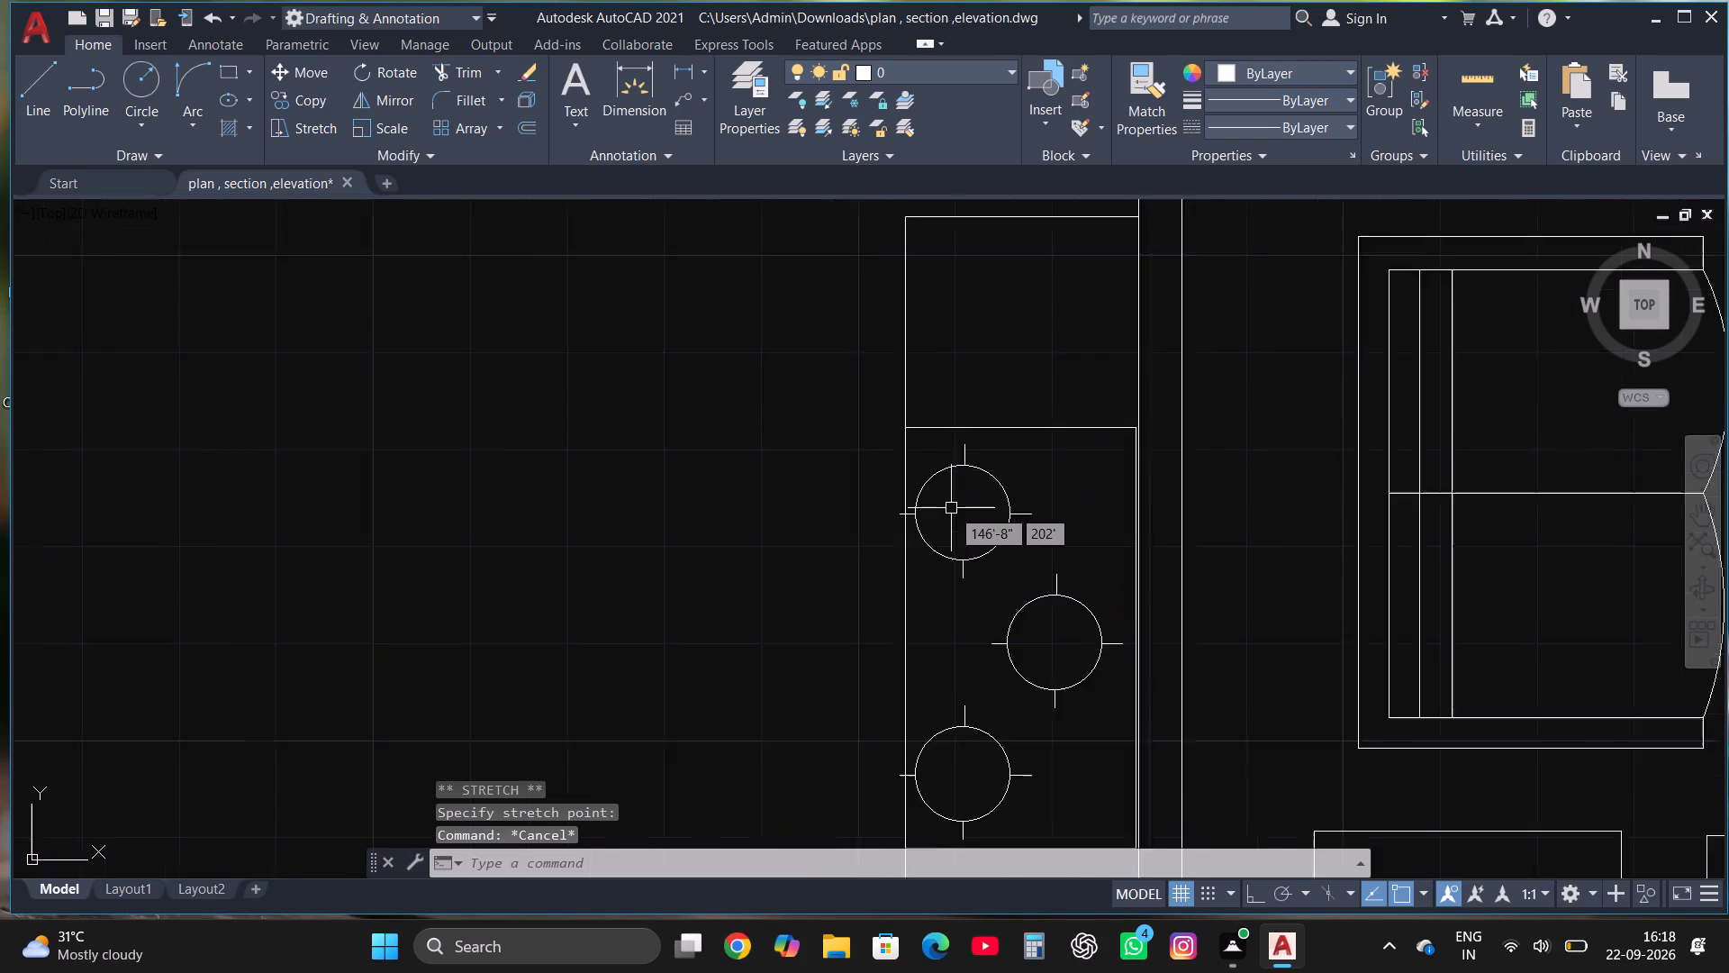
pyautogui.scroll(1, 951, 508)
pyautogui.click(801, 605)
pyautogui.click(1081, 415)
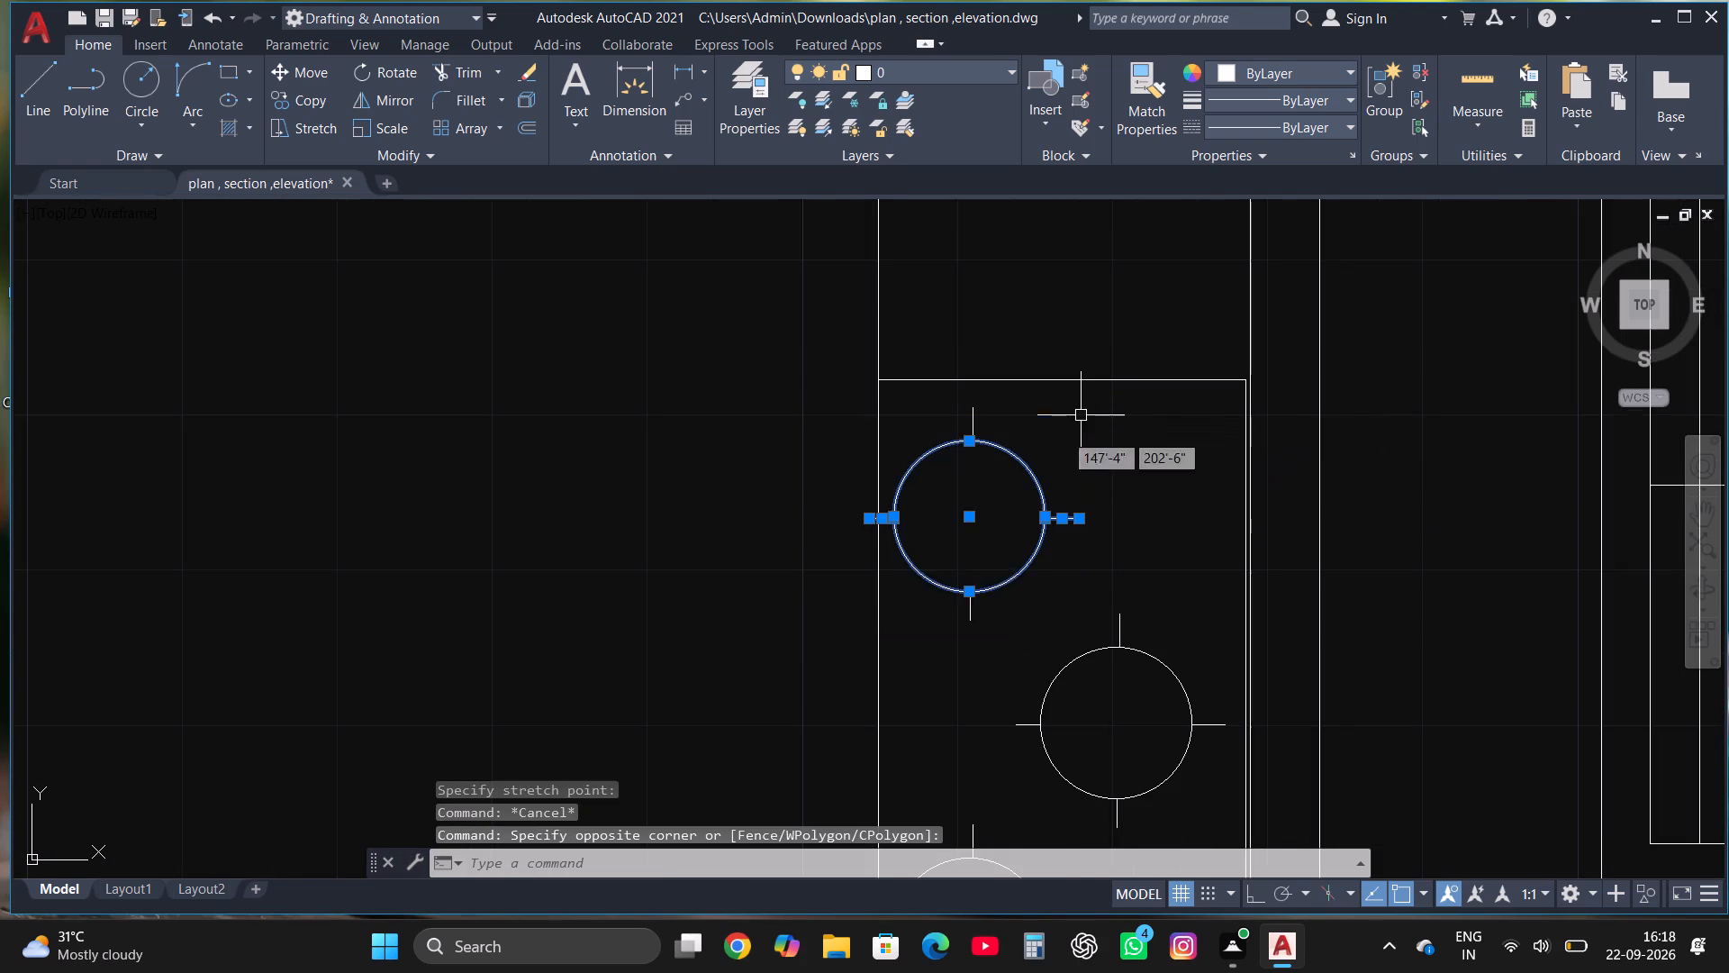
pyautogui.moveTo(756, 665); pyautogui.dragTo(756, 654)
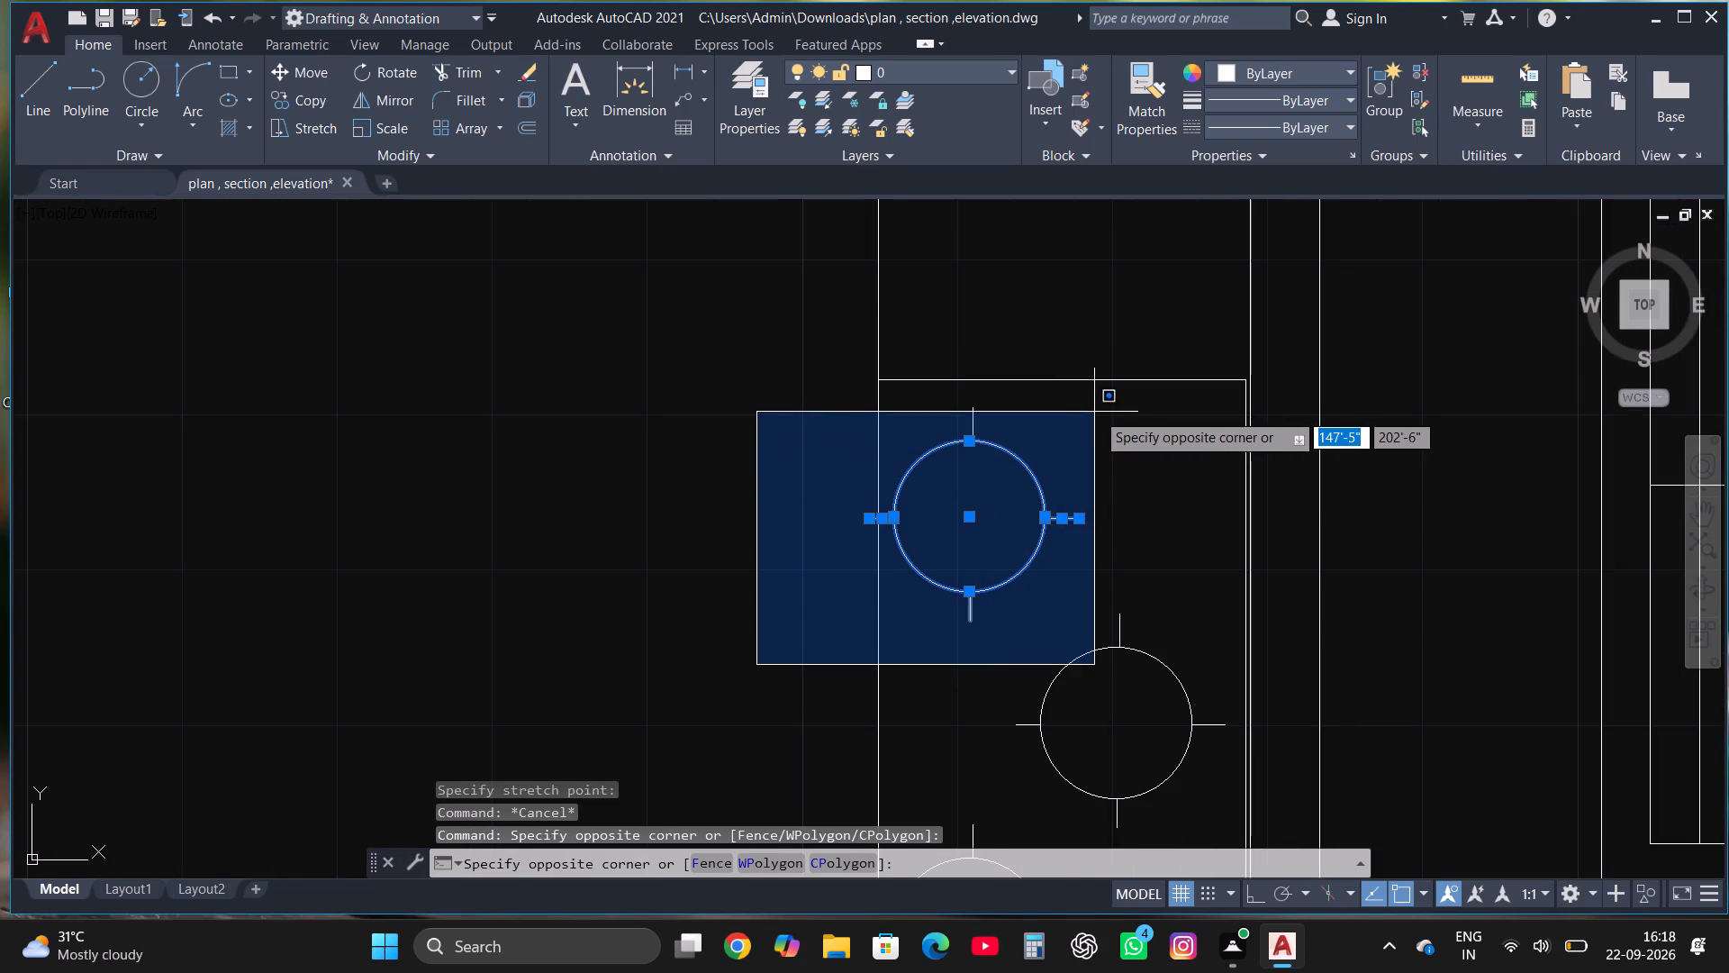
pyautogui.click(1099, 409)
pyautogui.click(975, 419)
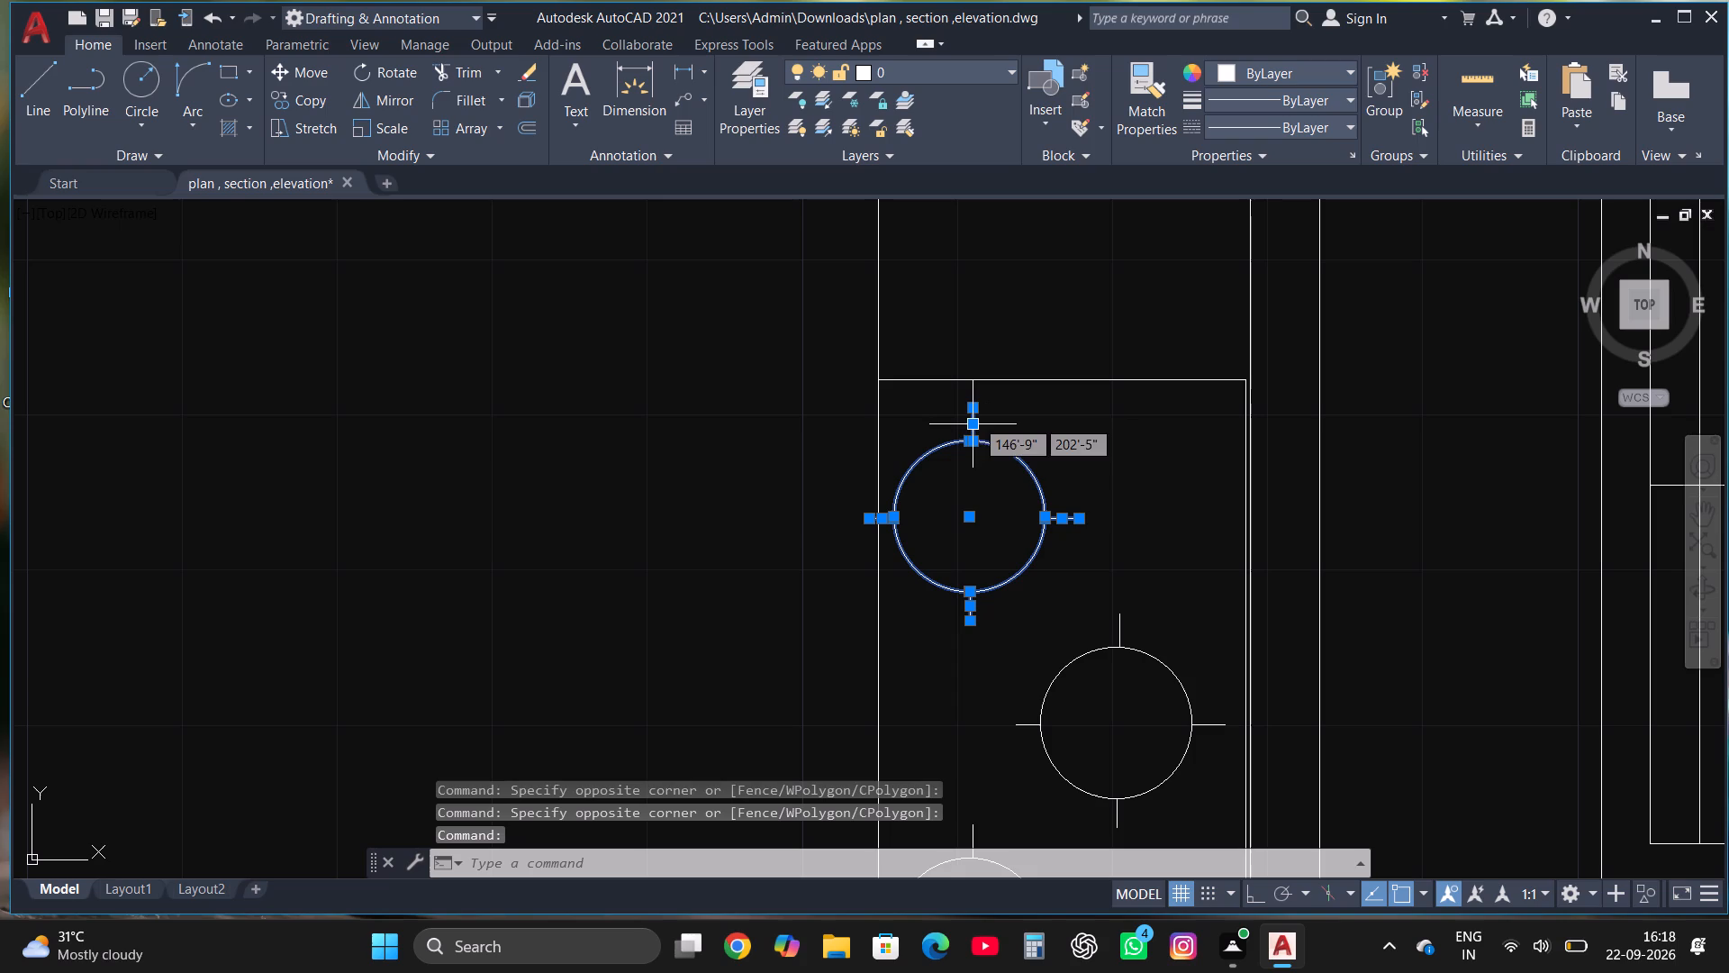
pyautogui.click(312, 70)
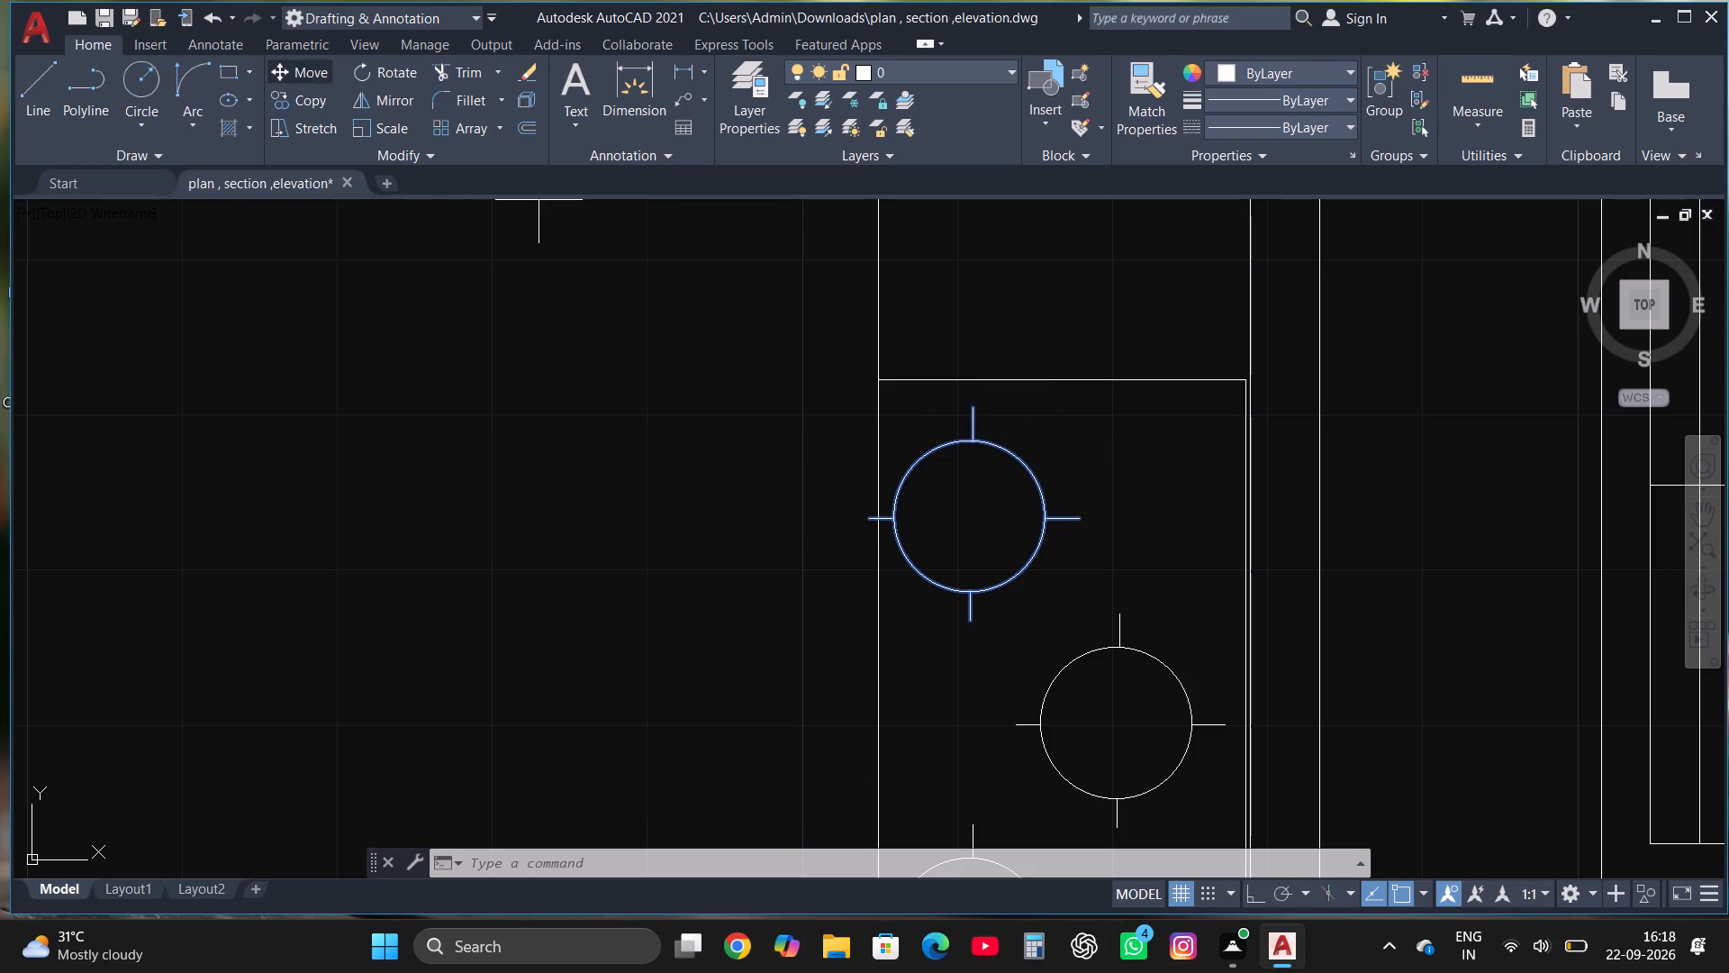
pyautogui.click(974, 514)
pyautogui.click(1004, 511)
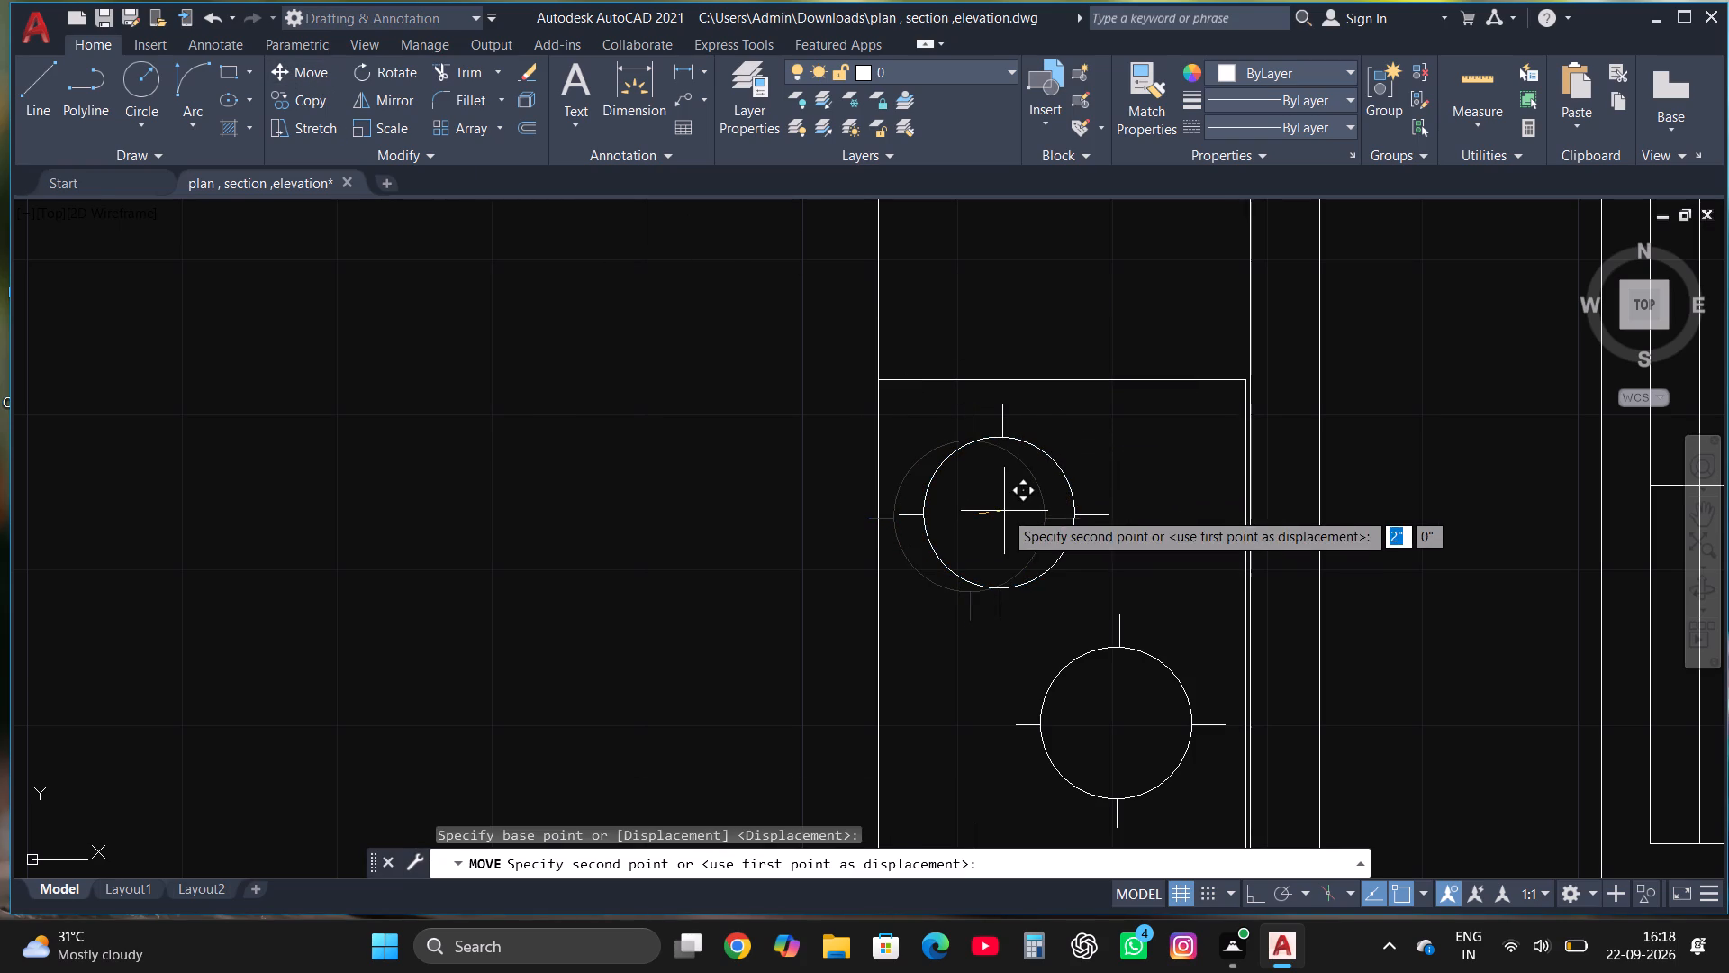
# Move the copied stove's lowest burner with its four tick lines toward the wall, roughly in line with the upper burner.
pyautogui.scroll(-3, 1014, 447)
pyautogui.scroll(2, 979, 677)
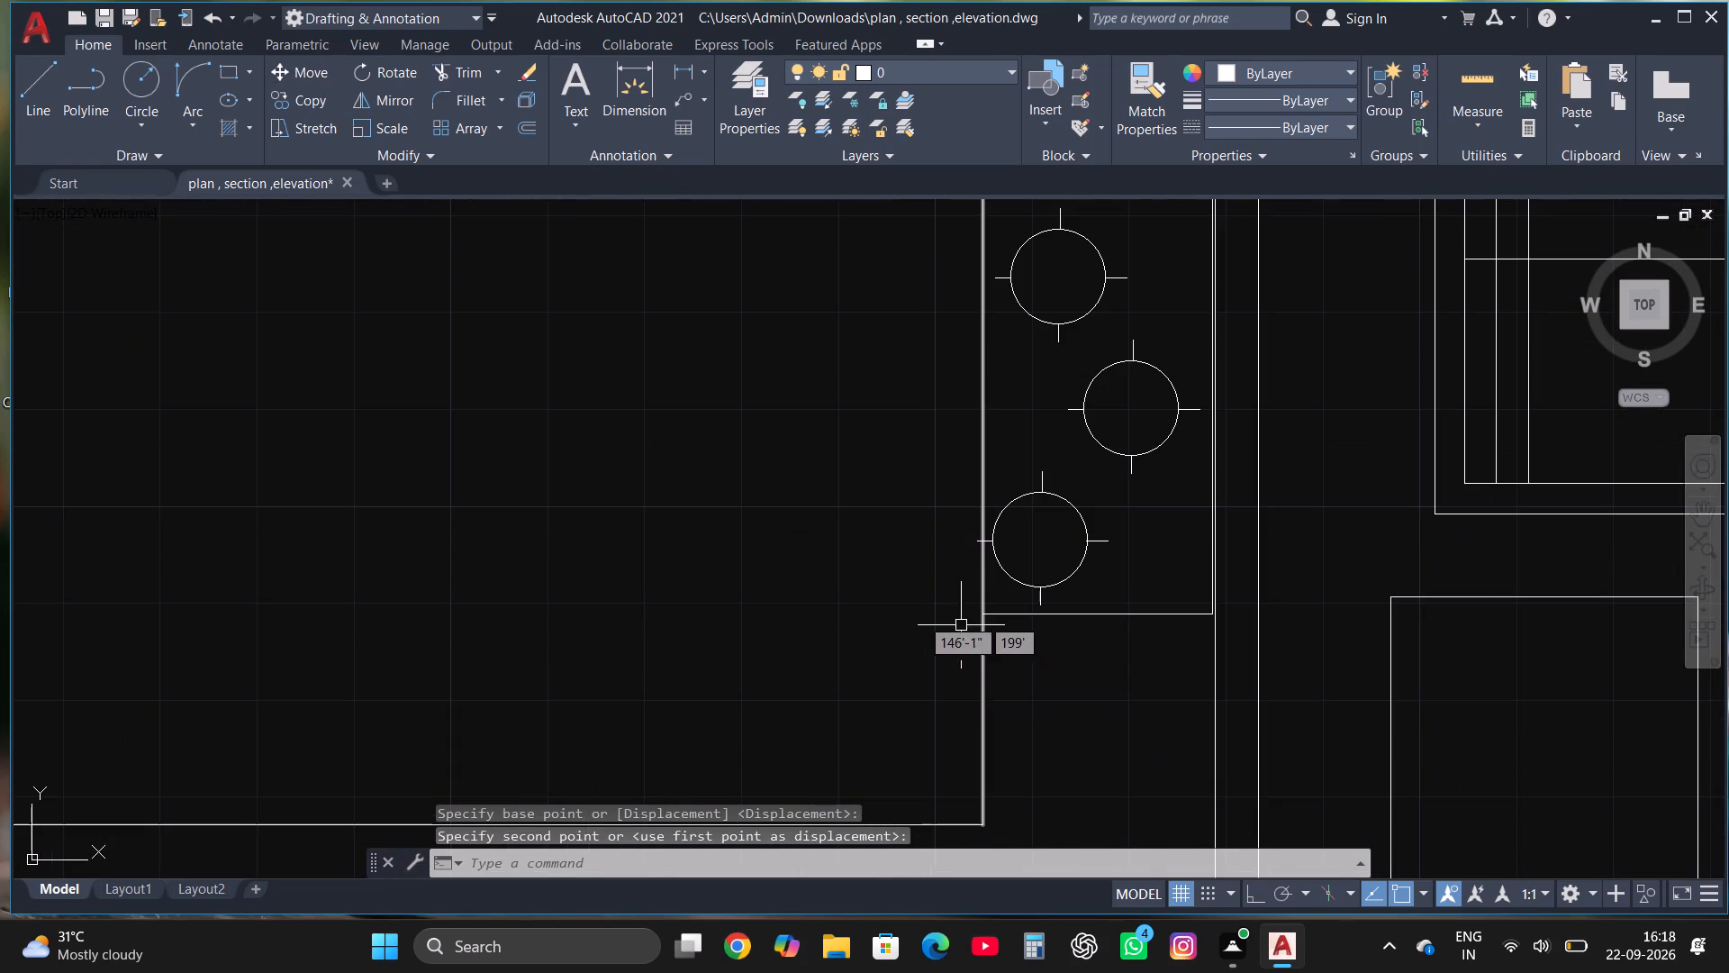
pyautogui.click(914, 617)
pyautogui.click(1136, 473)
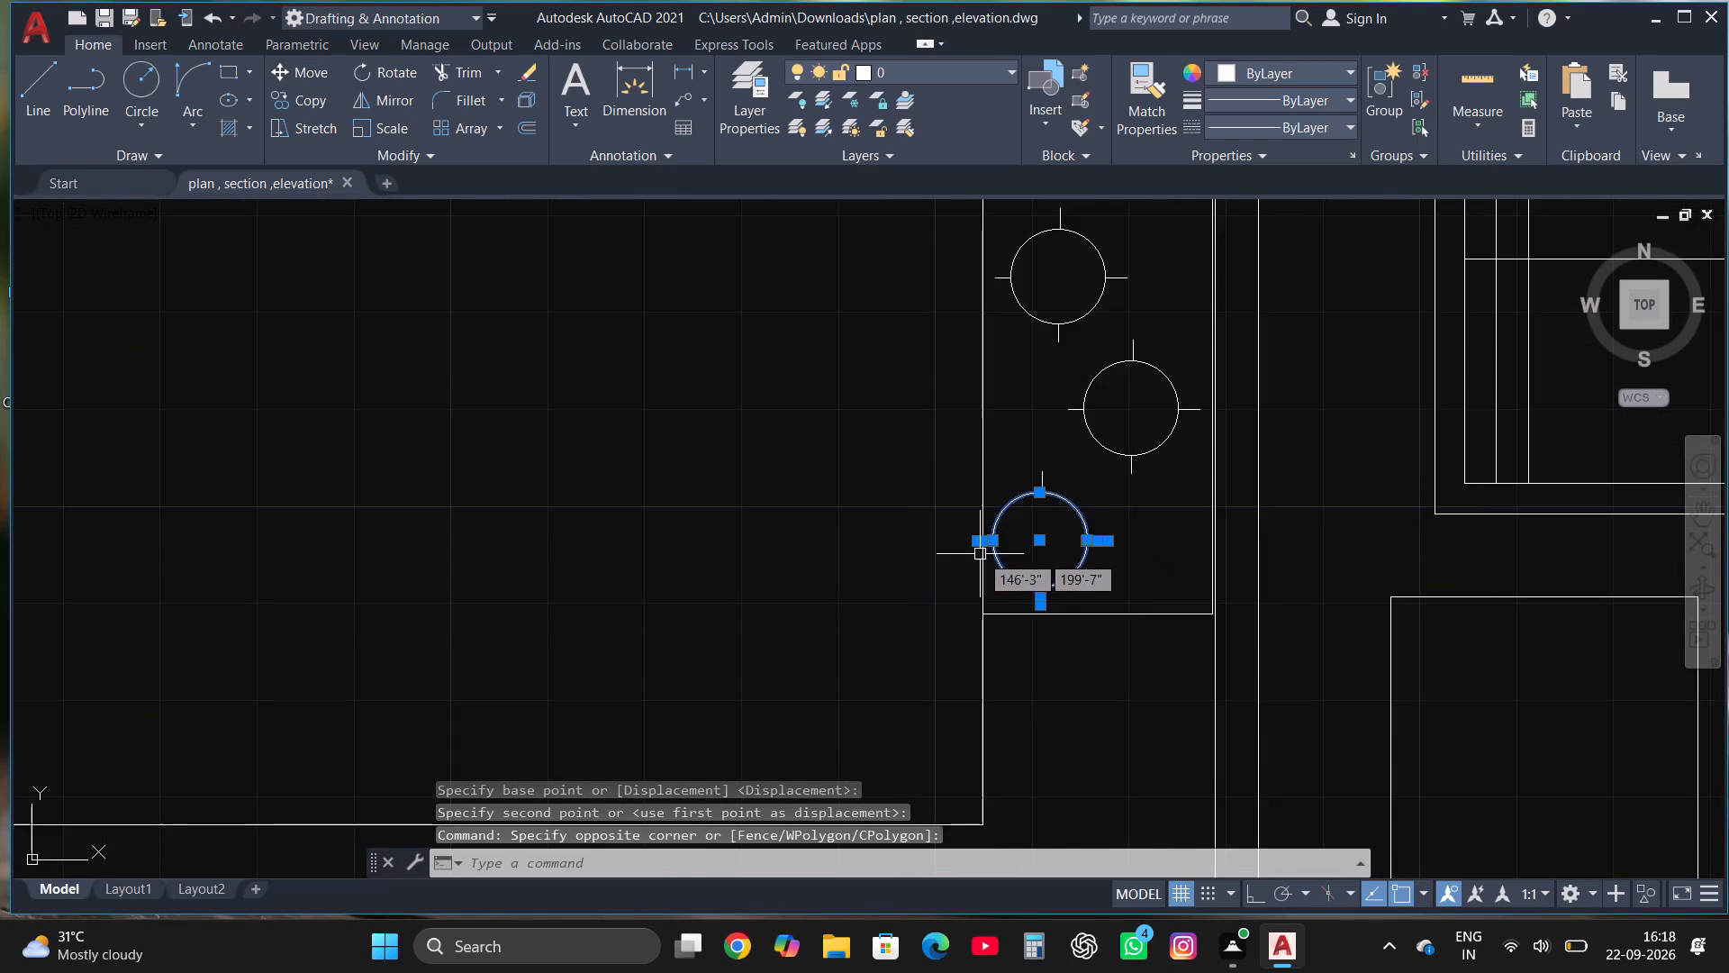
pyautogui.click(1015, 477)
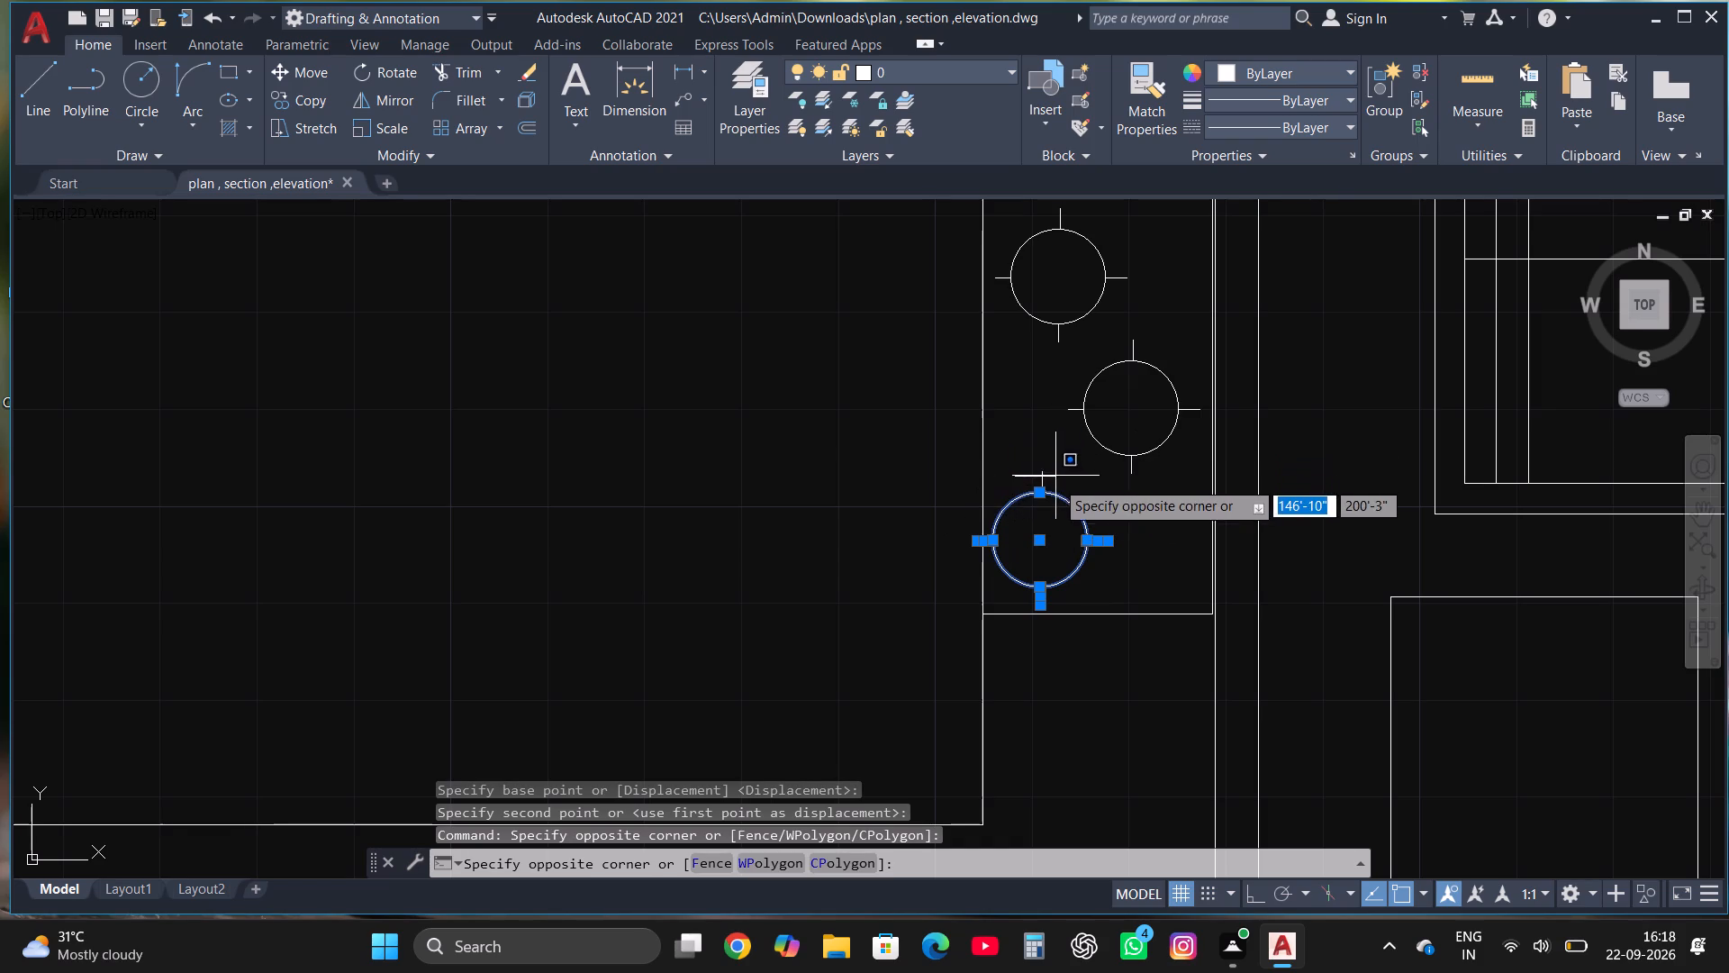
pyautogui.click(1049, 503)
pyautogui.click(1037, 482)
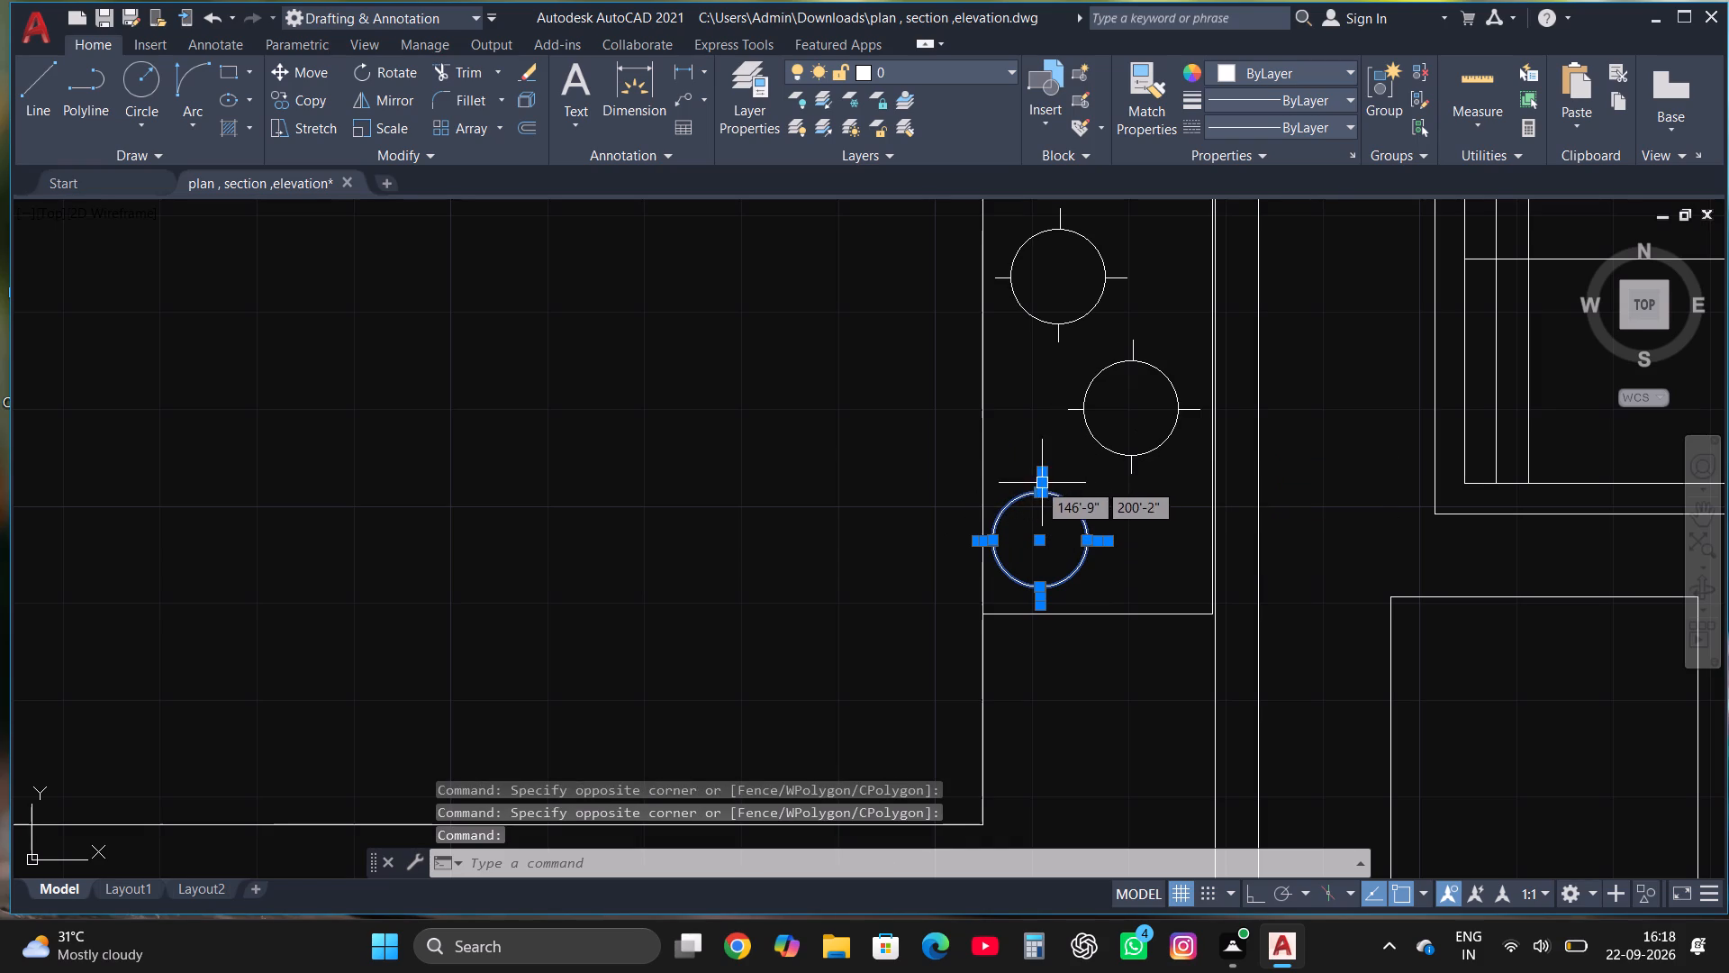
pyautogui.click(318, 70)
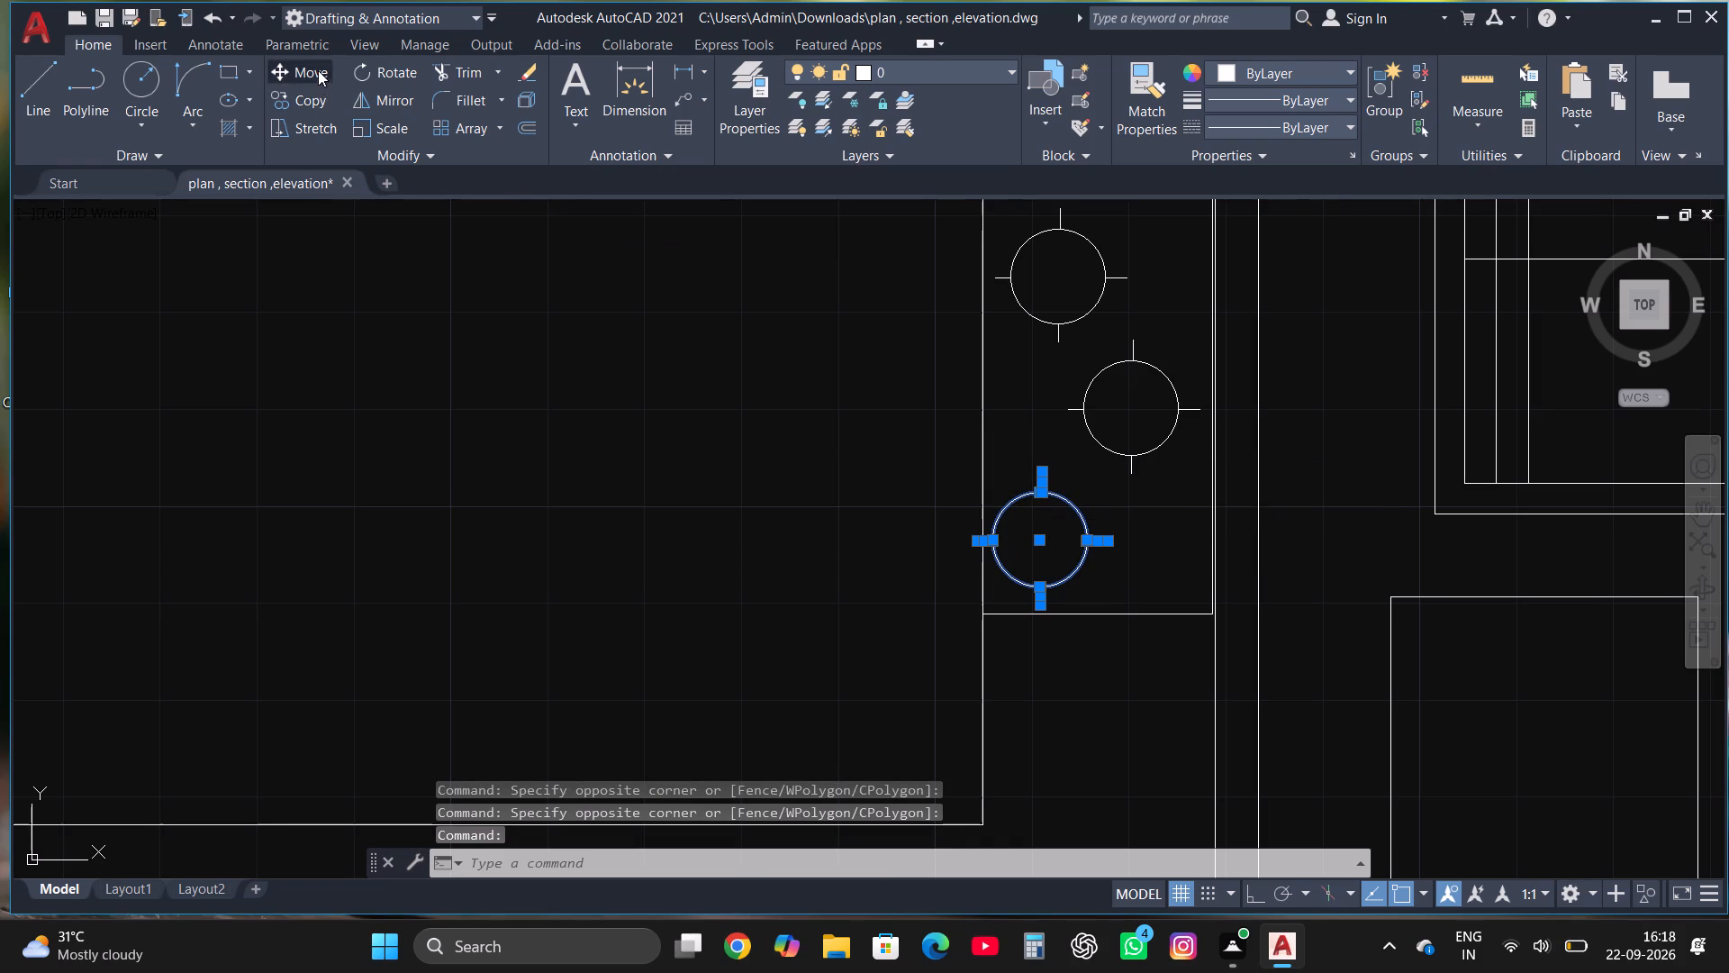
pyautogui.click(1049, 527)
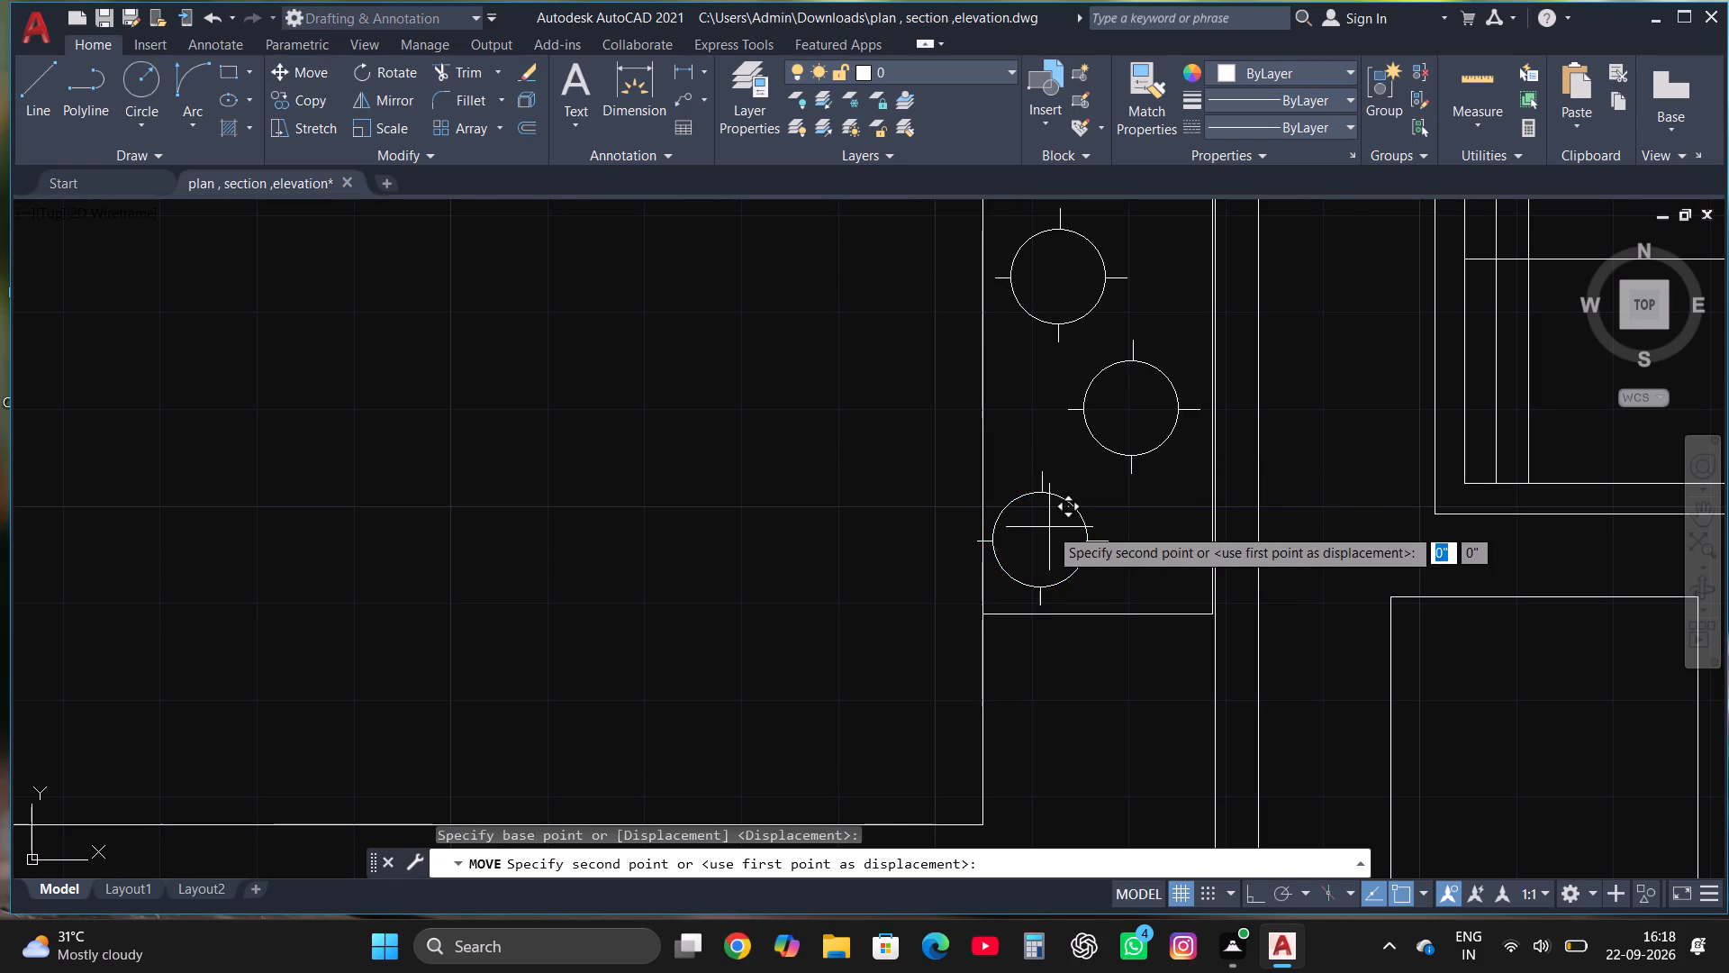
pyautogui.click(1066, 523)
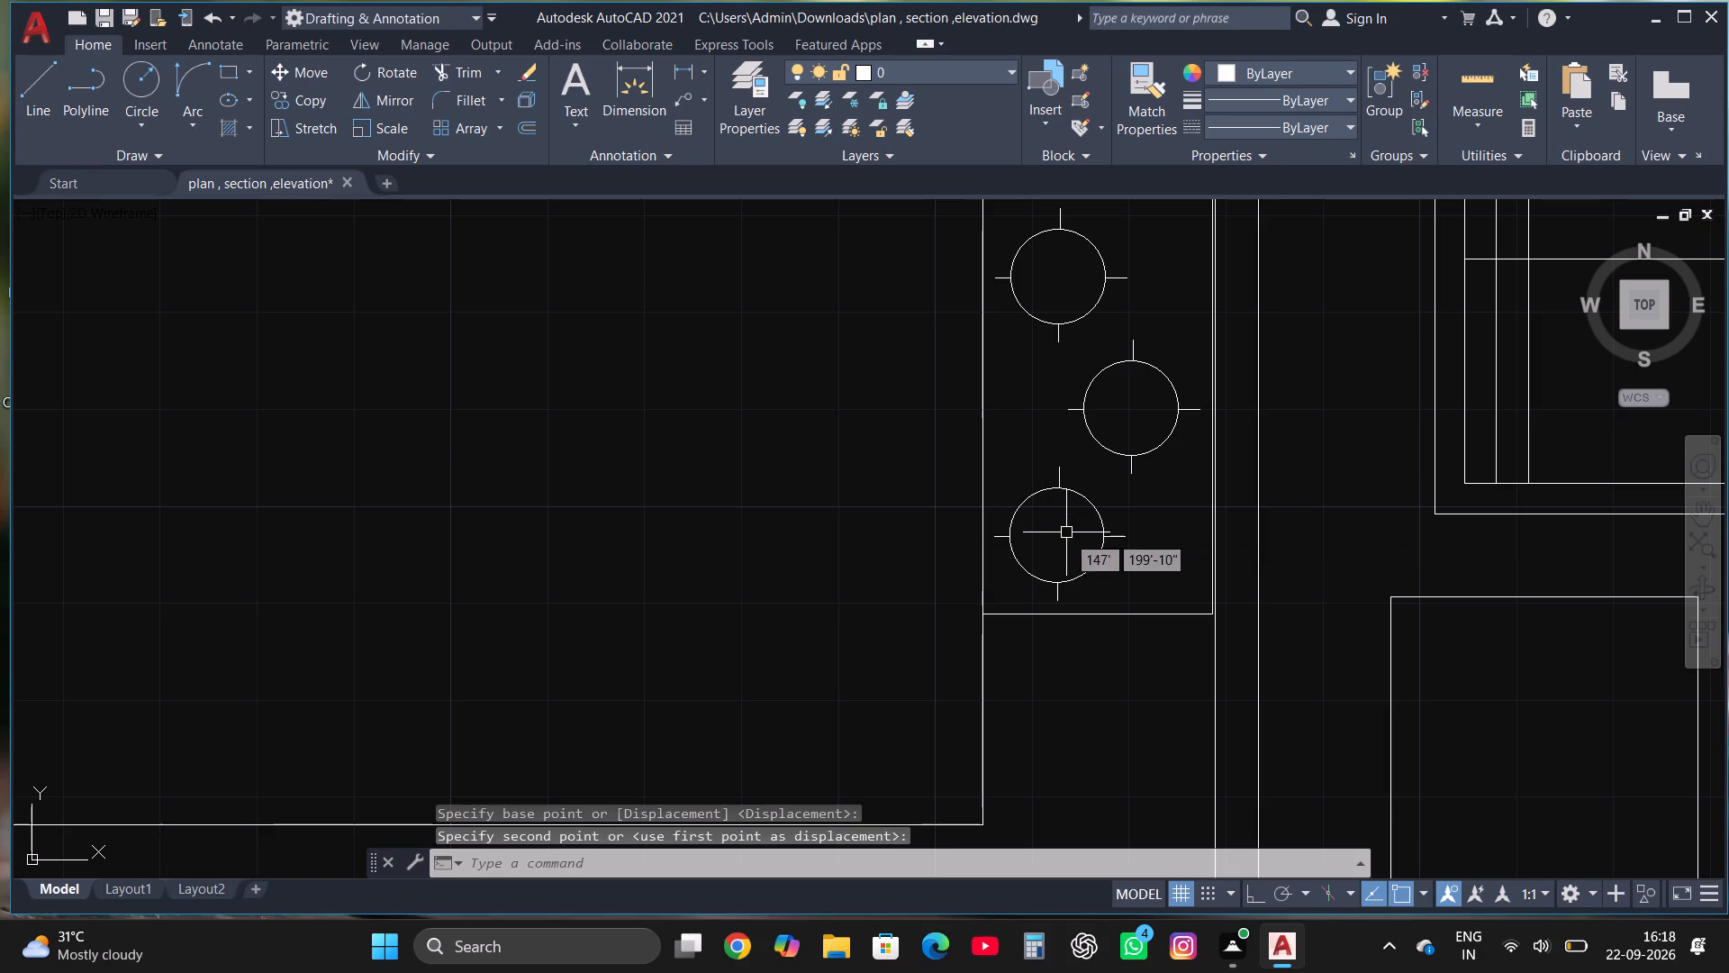
# Copy the kitchen sink with its drainboard to the empty area just below the plan, beneath the double-door room.
pyautogui.scroll(-1, 1072, 570)
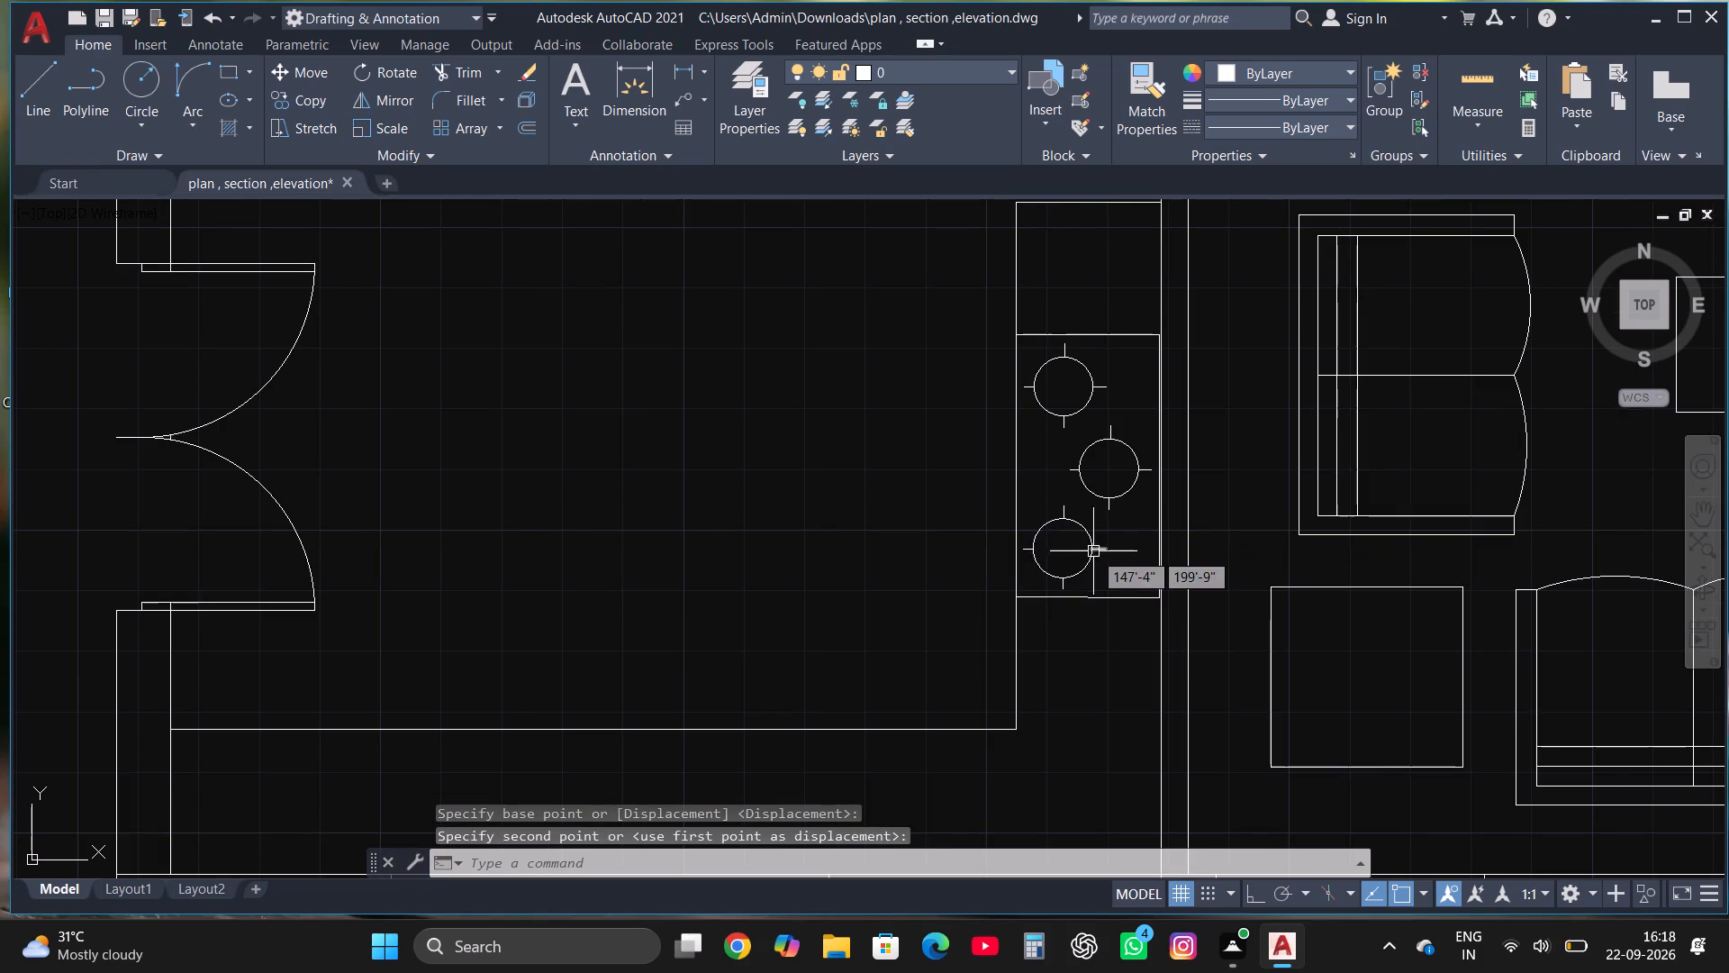
pyautogui.scroll(-4, 1096, 554)
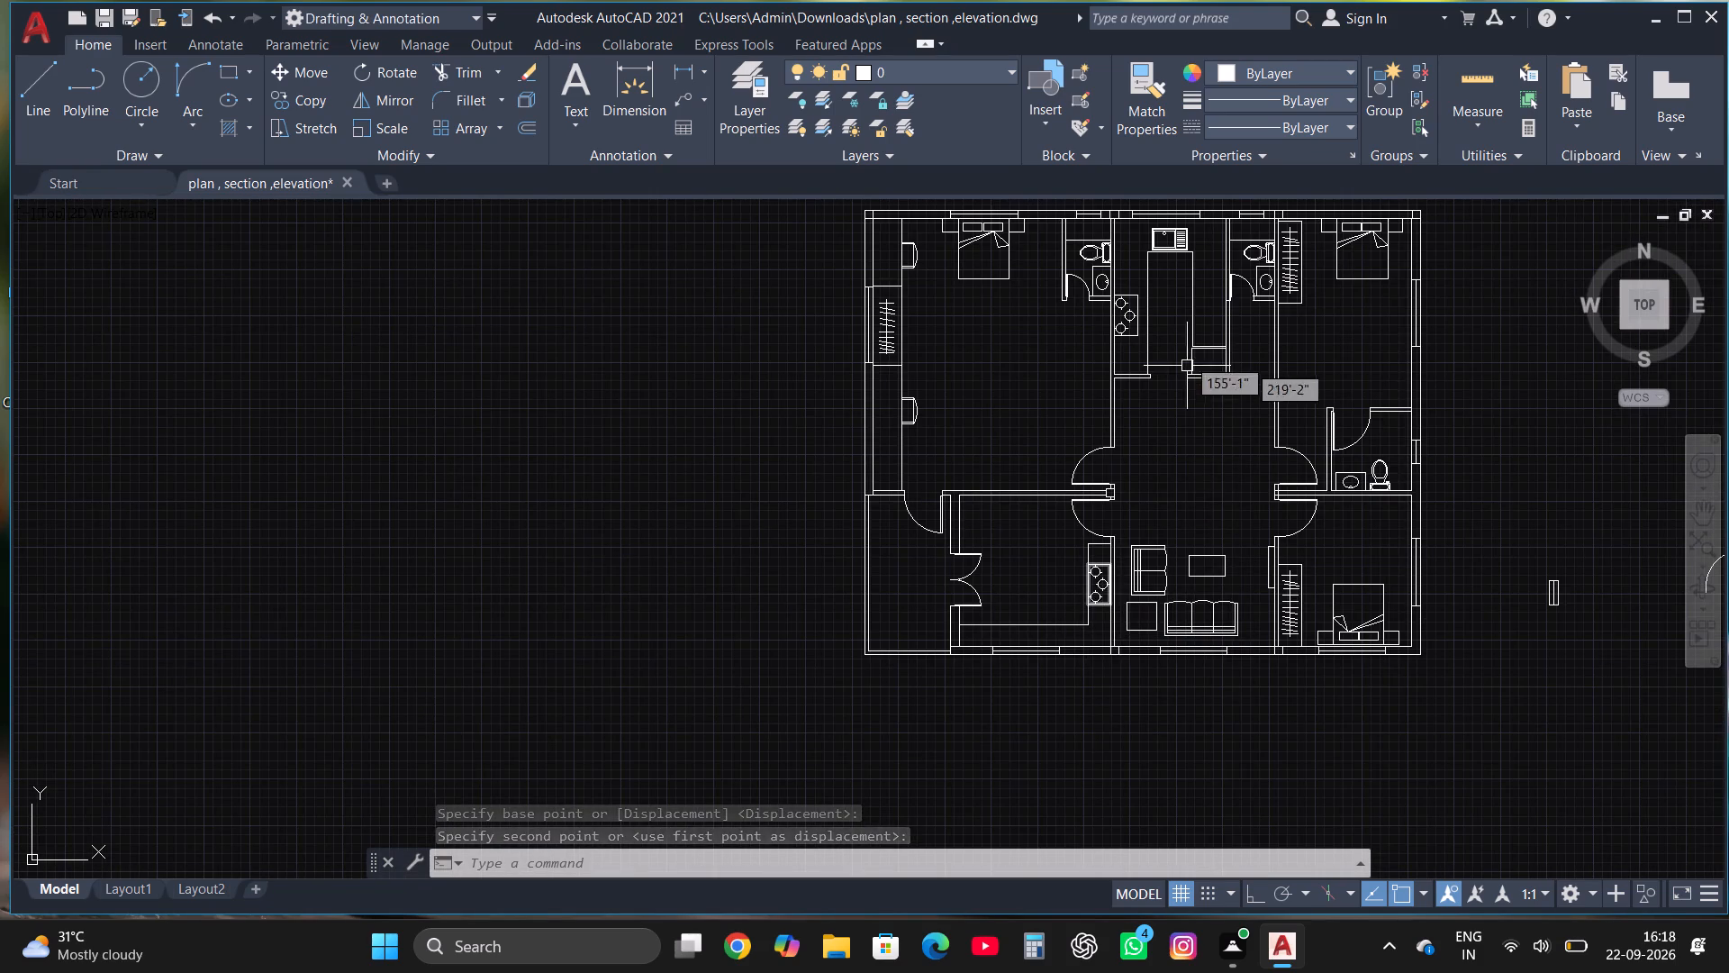
pyautogui.scroll(4, 1181, 212)
pyautogui.click(923, 548)
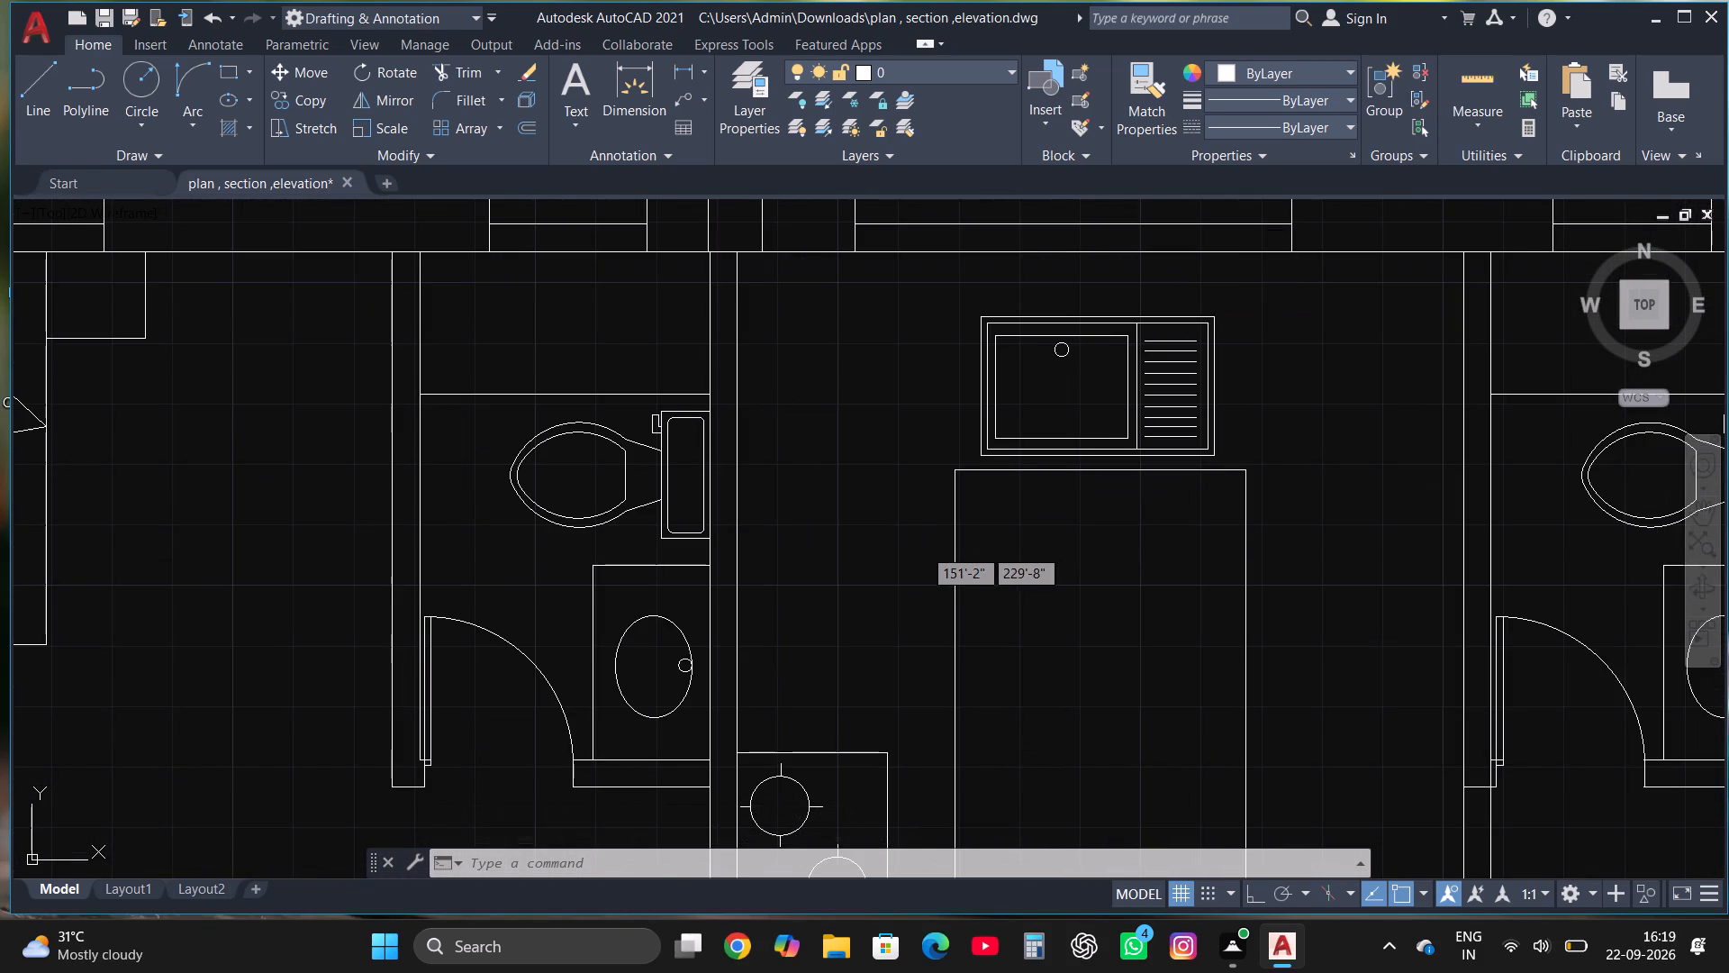
pyautogui.click(1295, 288)
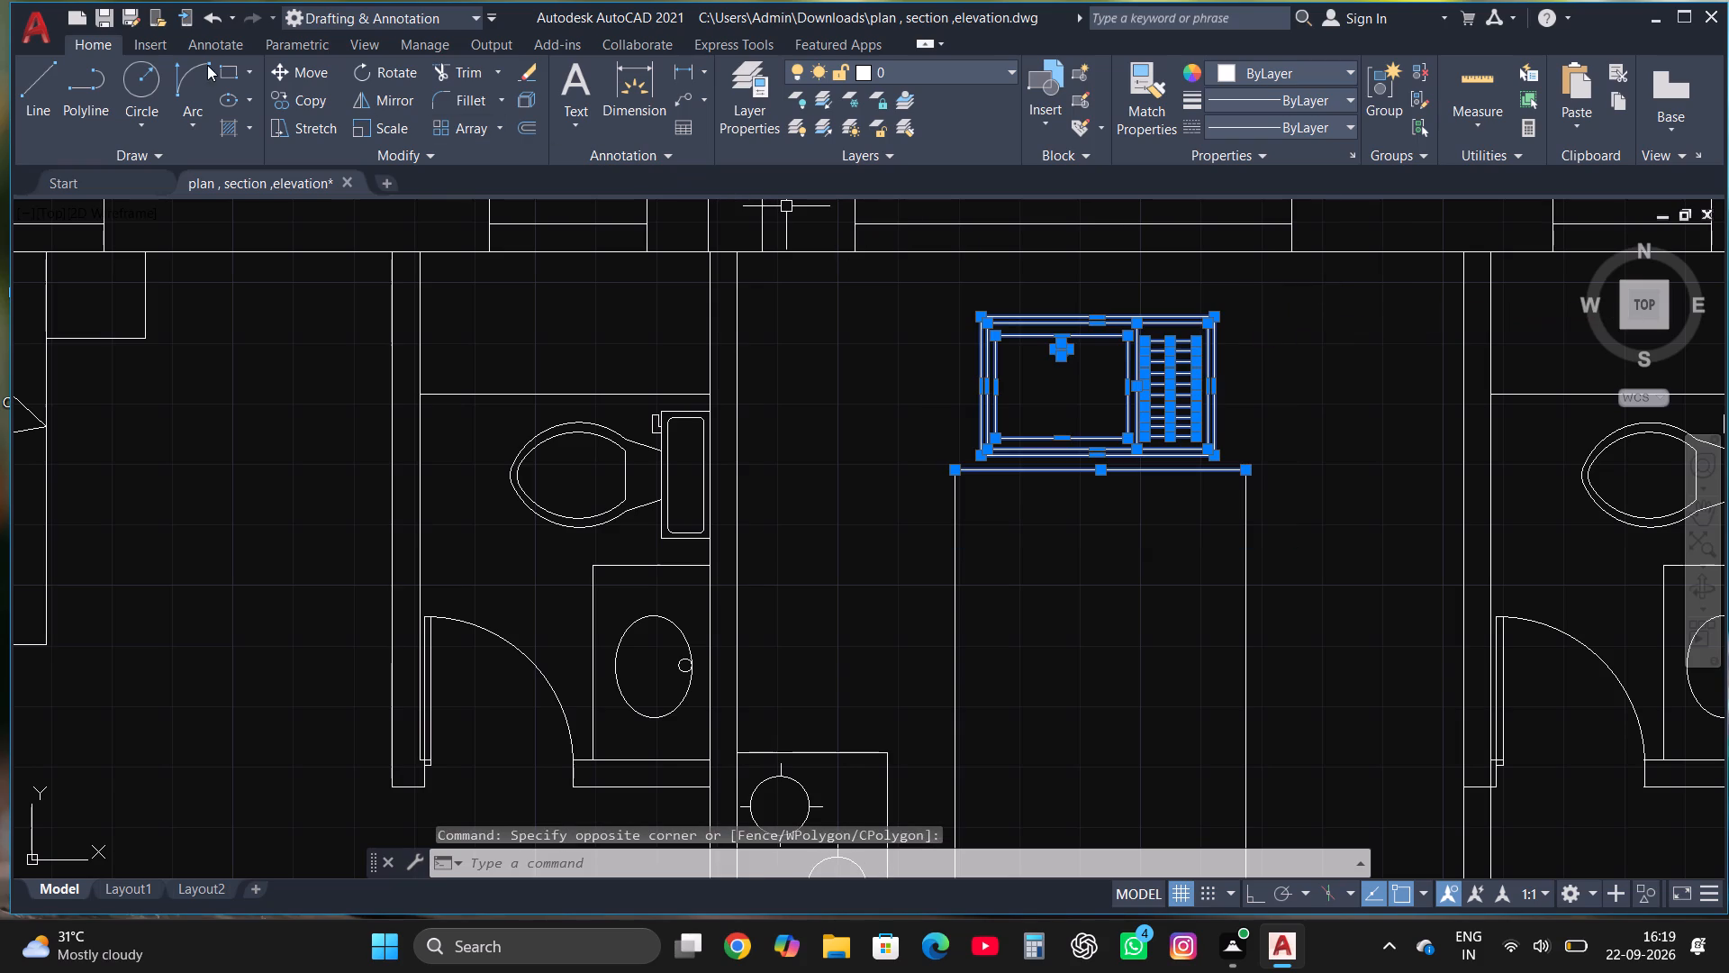
pyautogui.click(311, 98)
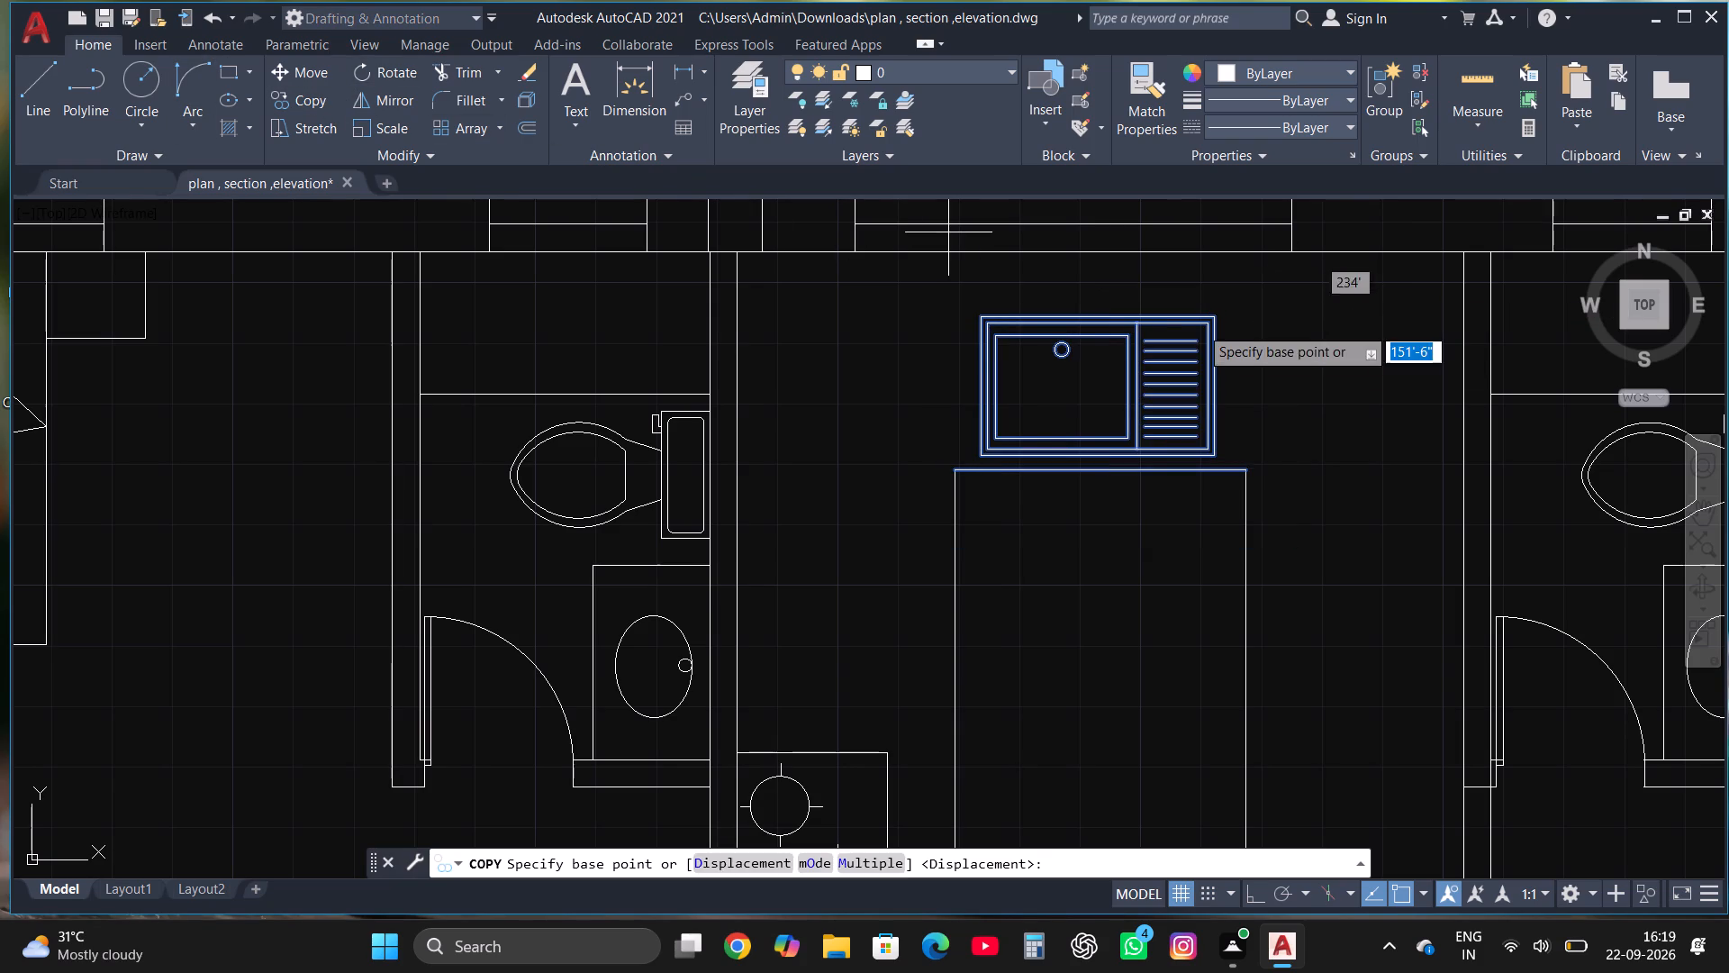
pyautogui.click(1108, 368)
pyautogui.scroll(-4, 1107, 347)
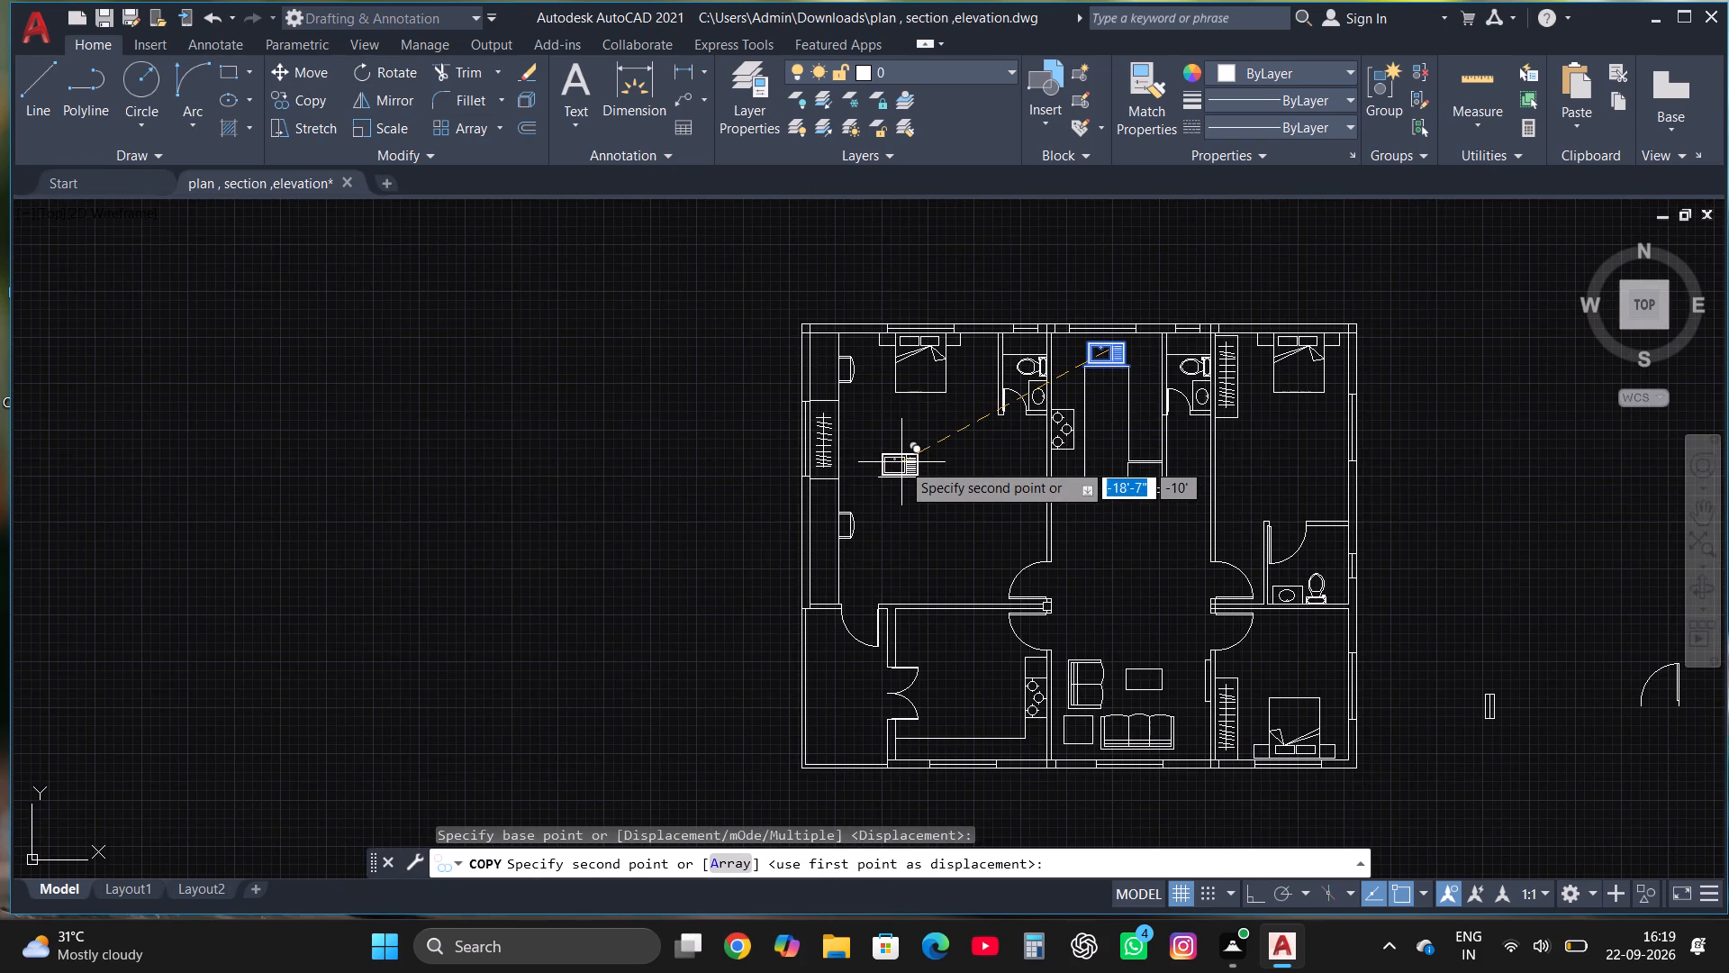
pyautogui.scroll(-2, 901, 466)
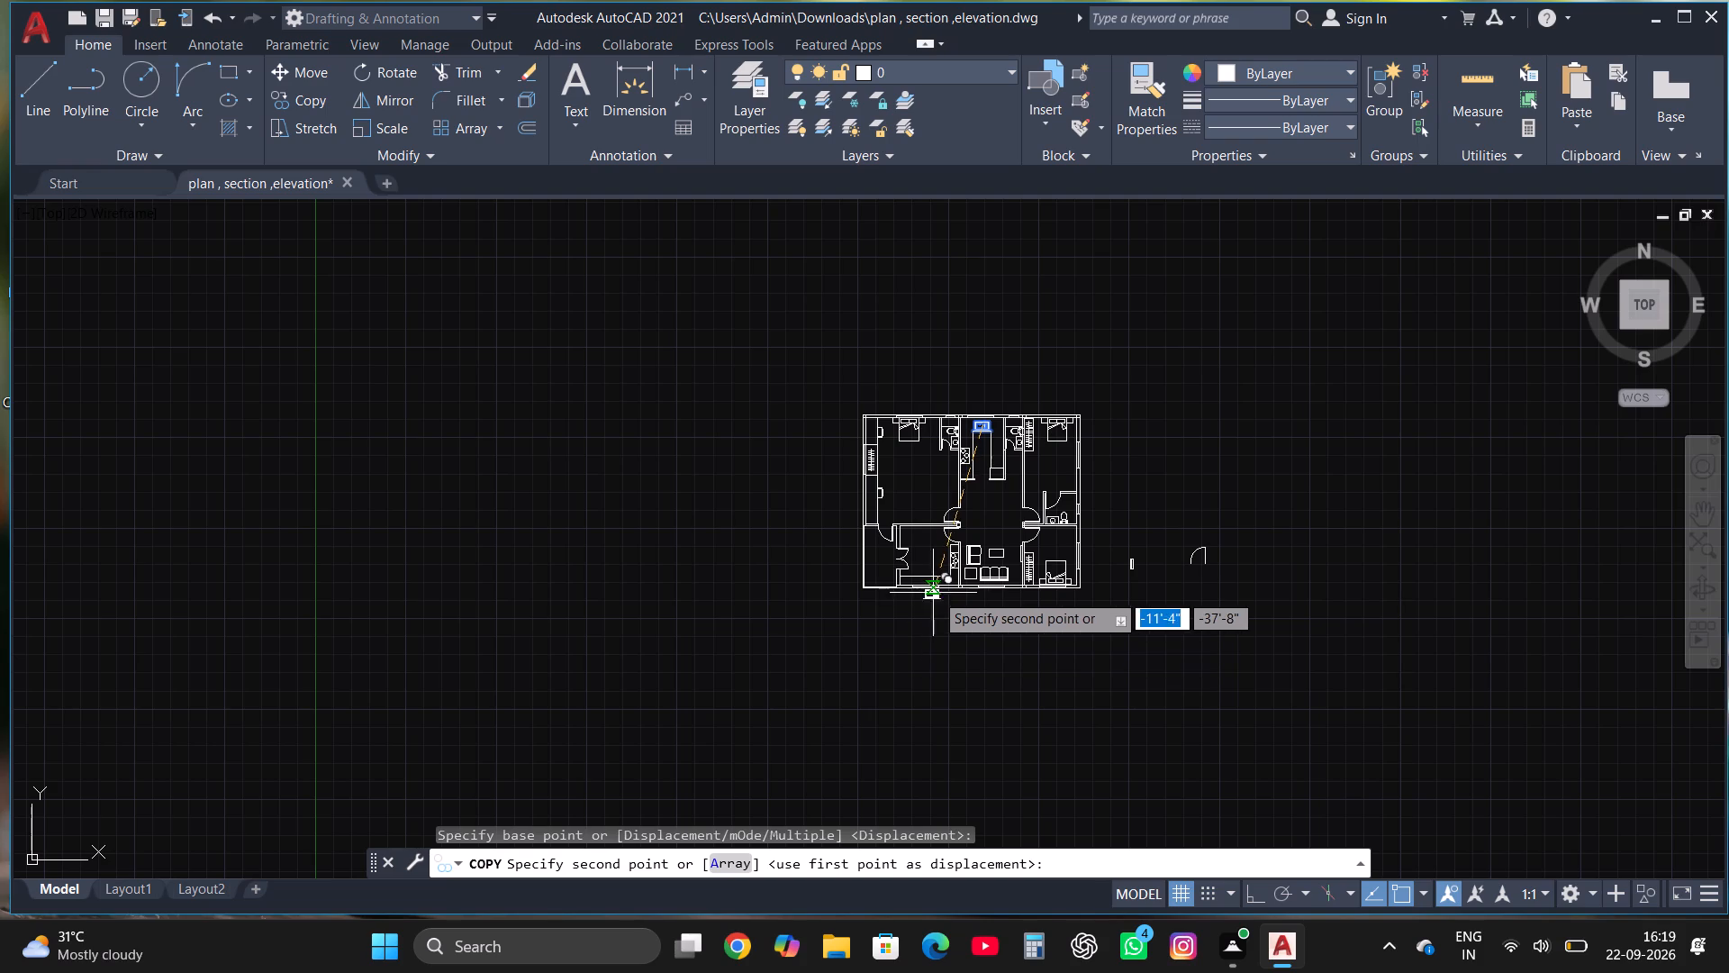
pyautogui.scroll(2, 937, 593)
pyautogui.click(894, 658)
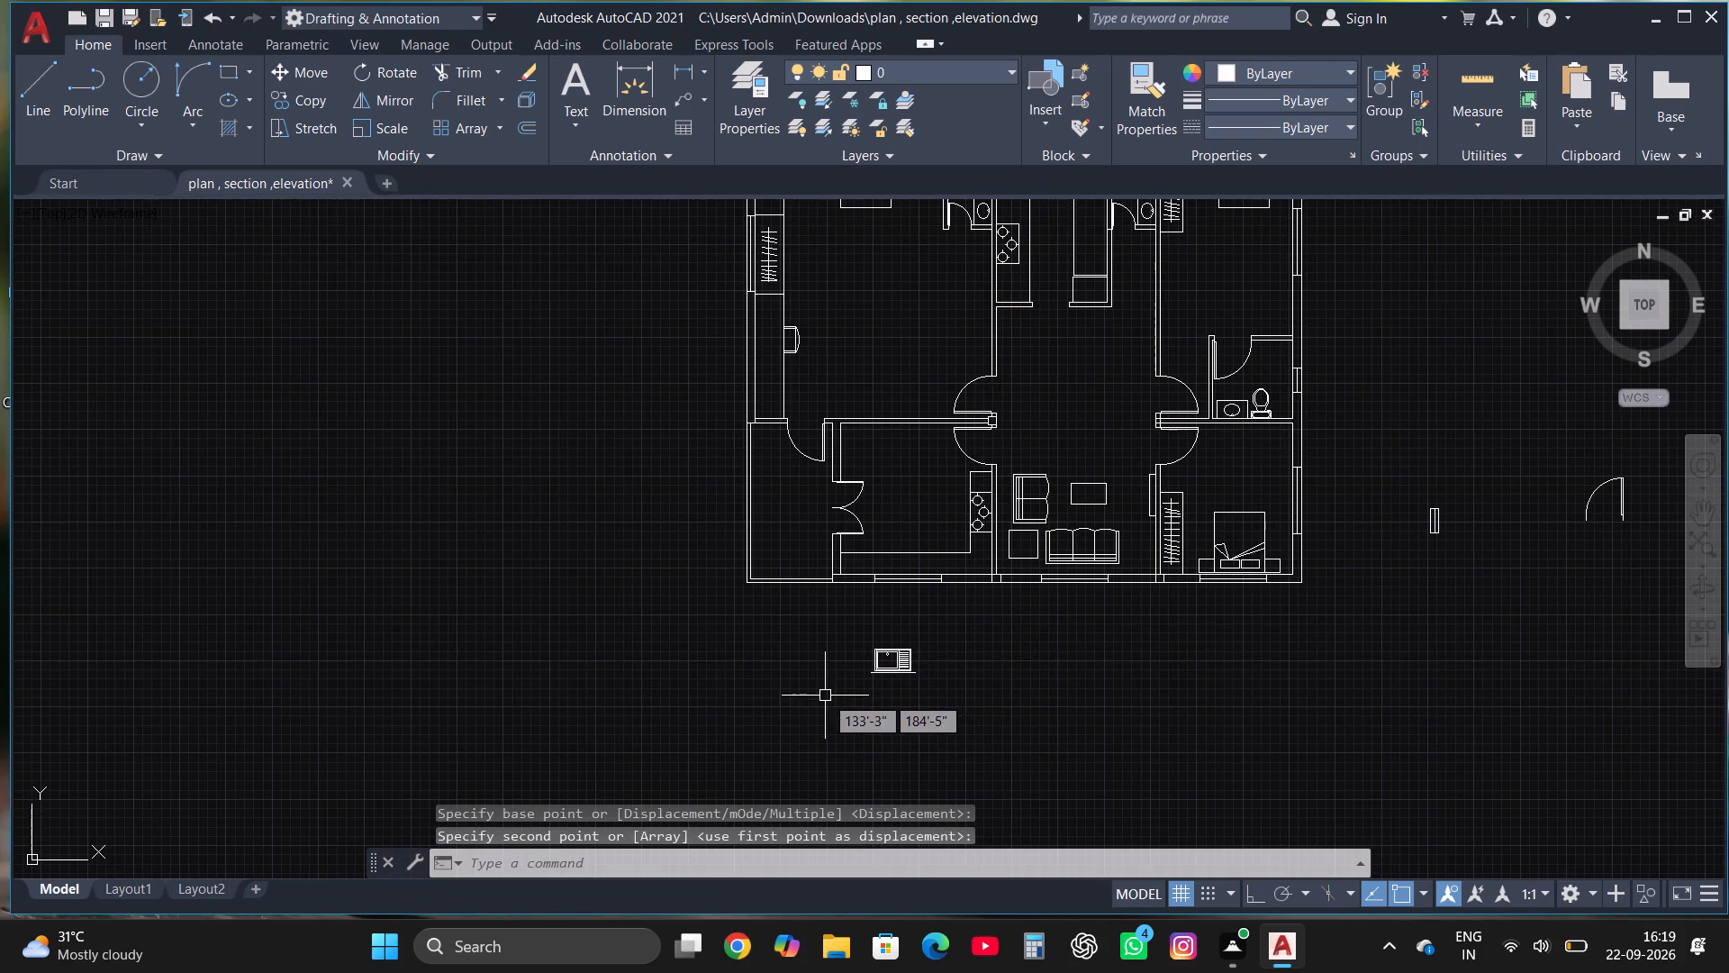
# Delete the stray counter line copied along the lower side of the sink below the plan.
pyautogui.click(825, 696)
pyautogui.click(855, 676)
pyautogui.scroll(1, 879, 677)
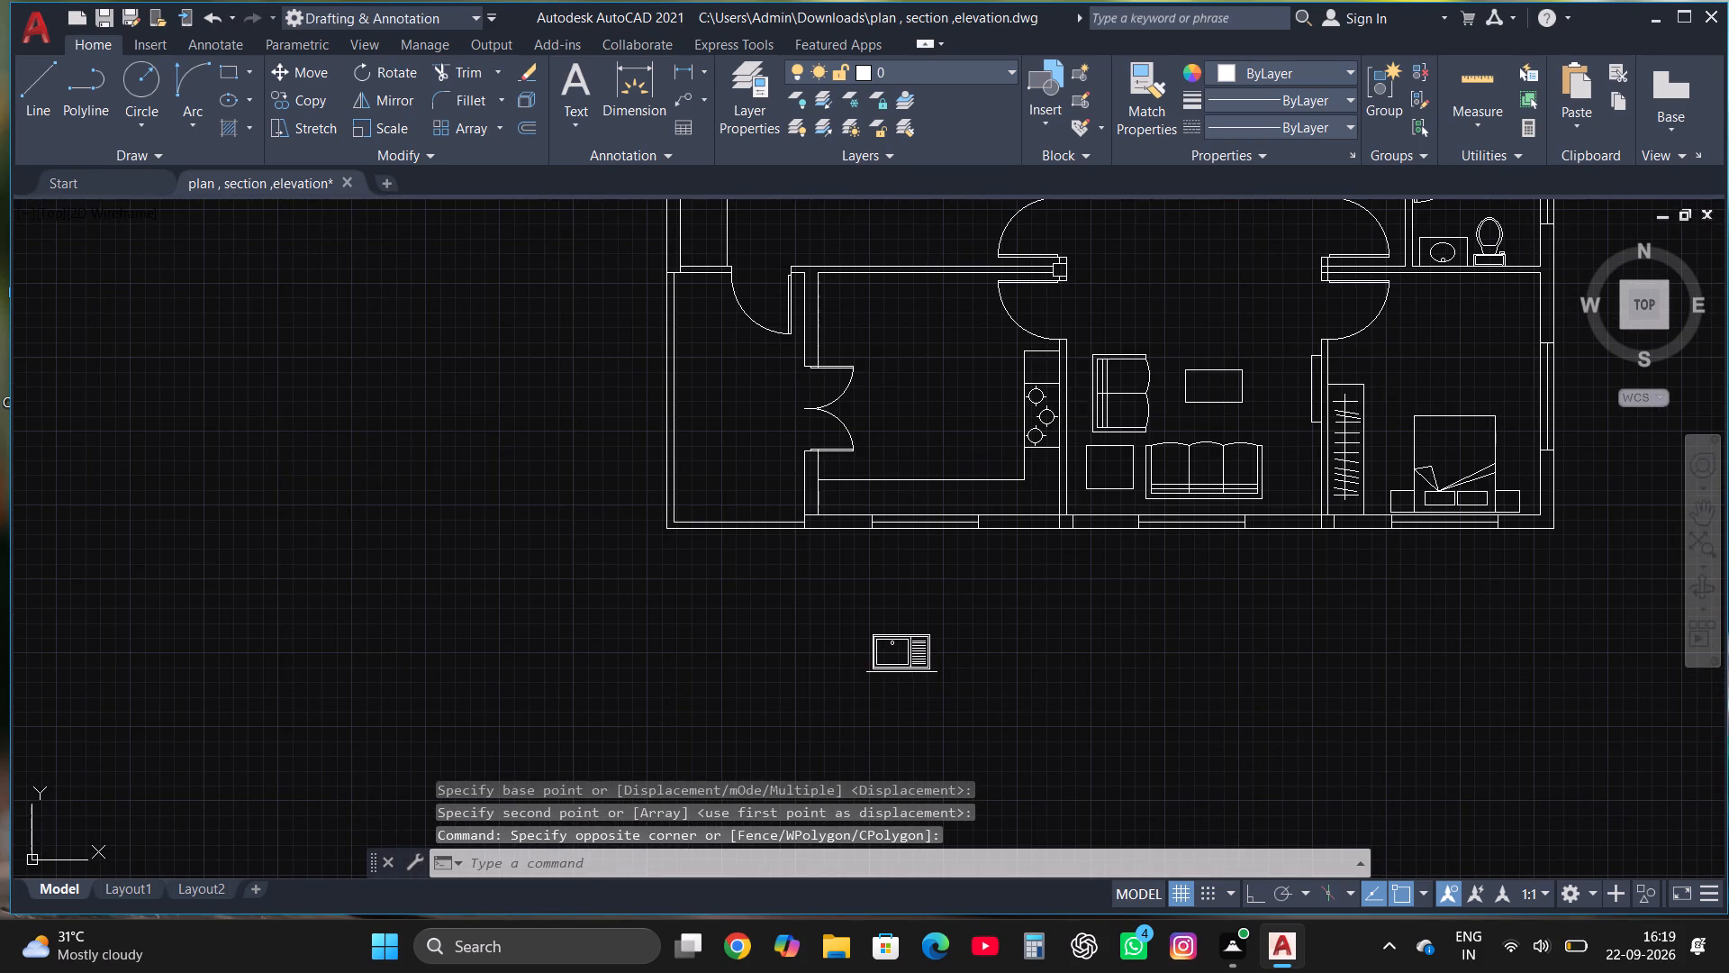
pyautogui.click(879, 677)
pyautogui.press('Delete')
# Rotate the sink copy below the plan by 180° so its drainboard swaps sides.
pyautogui.click(817, 687)
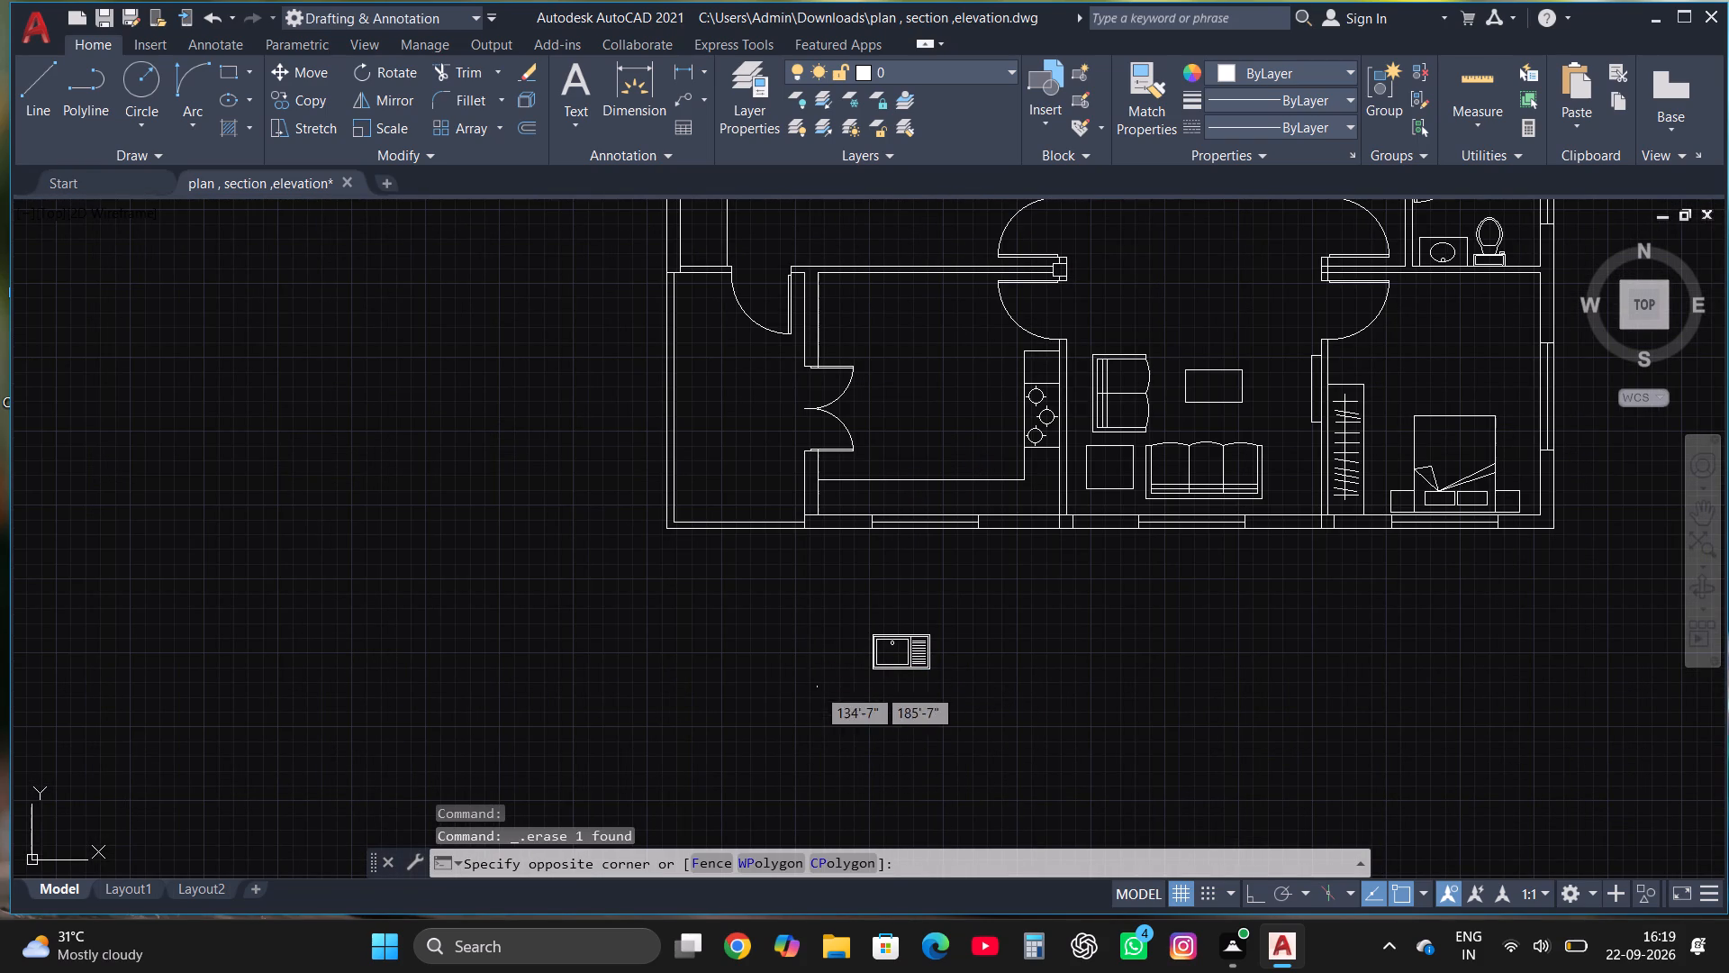
pyautogui.click(965, 627)
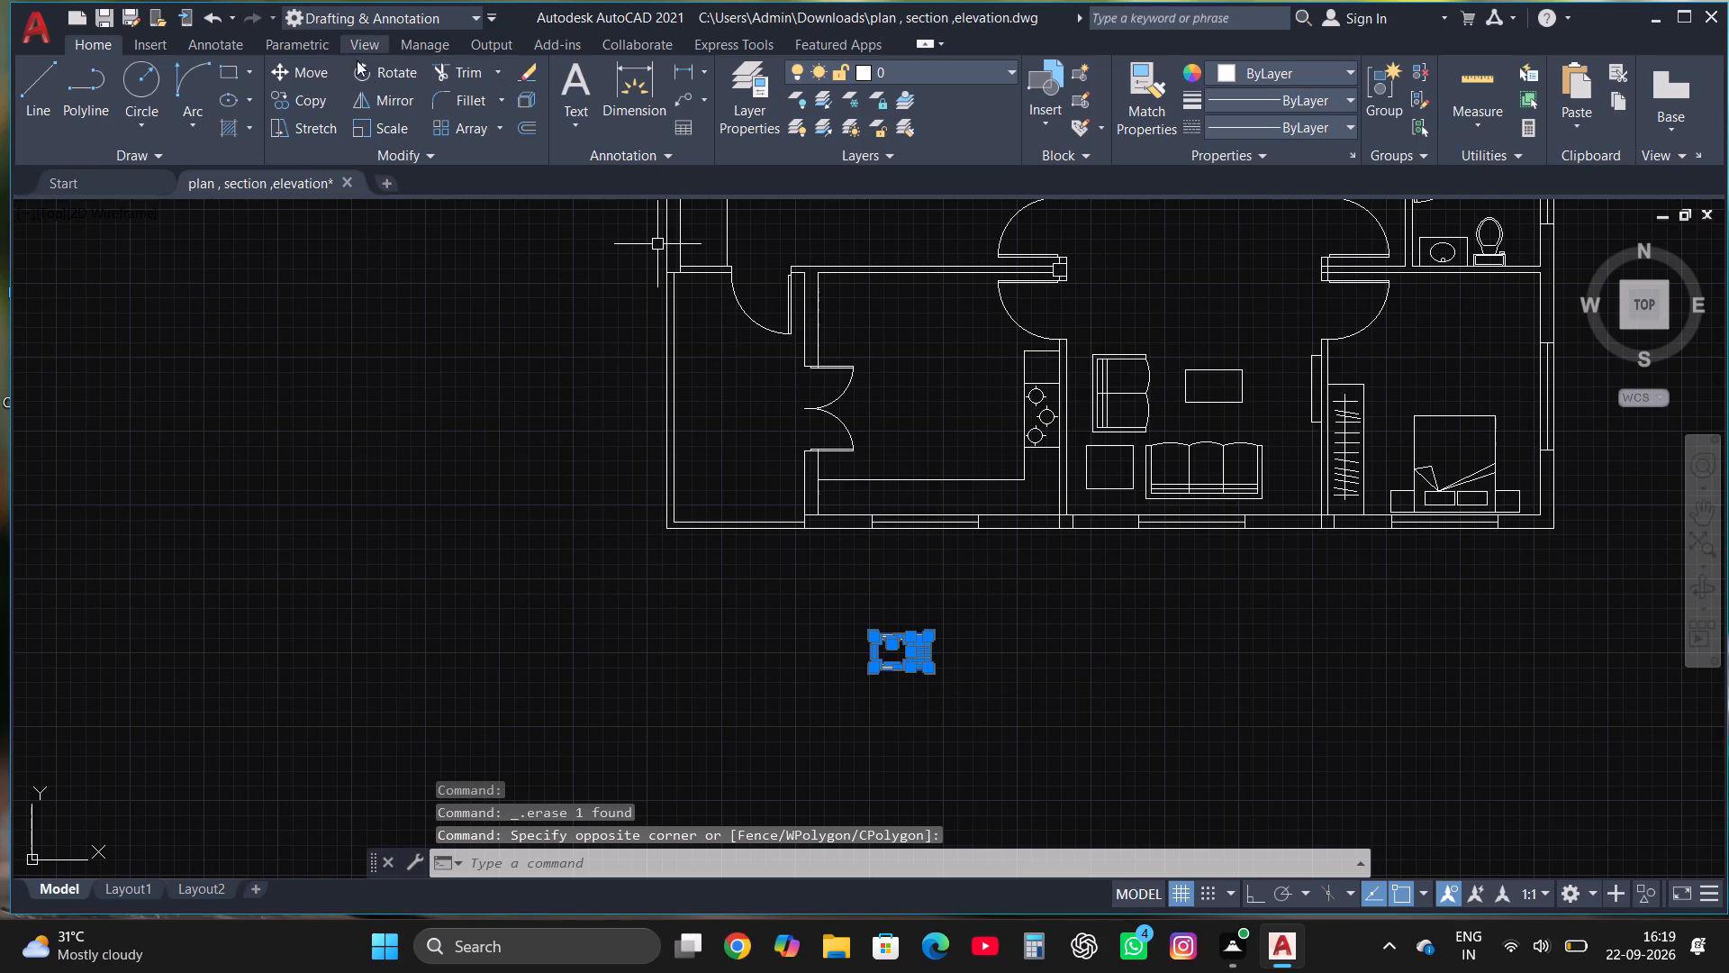
pyautogui.click(376, 76)
pyautogui.click(969, 685)
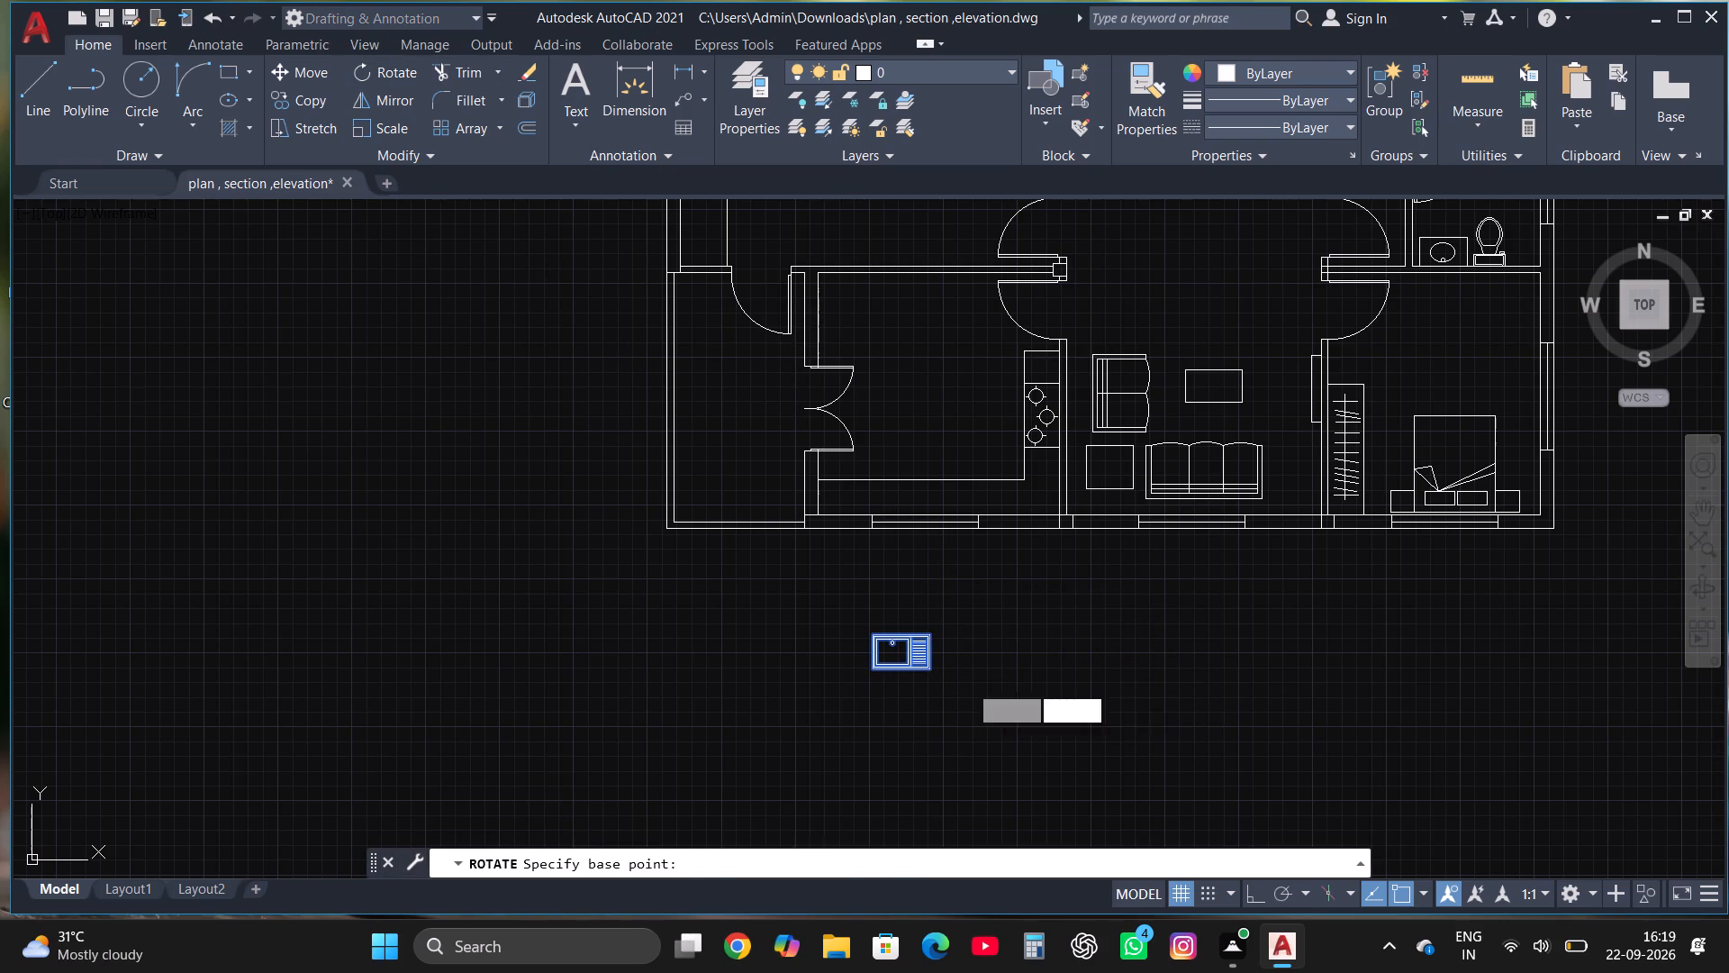
pyautogui.press('F8')
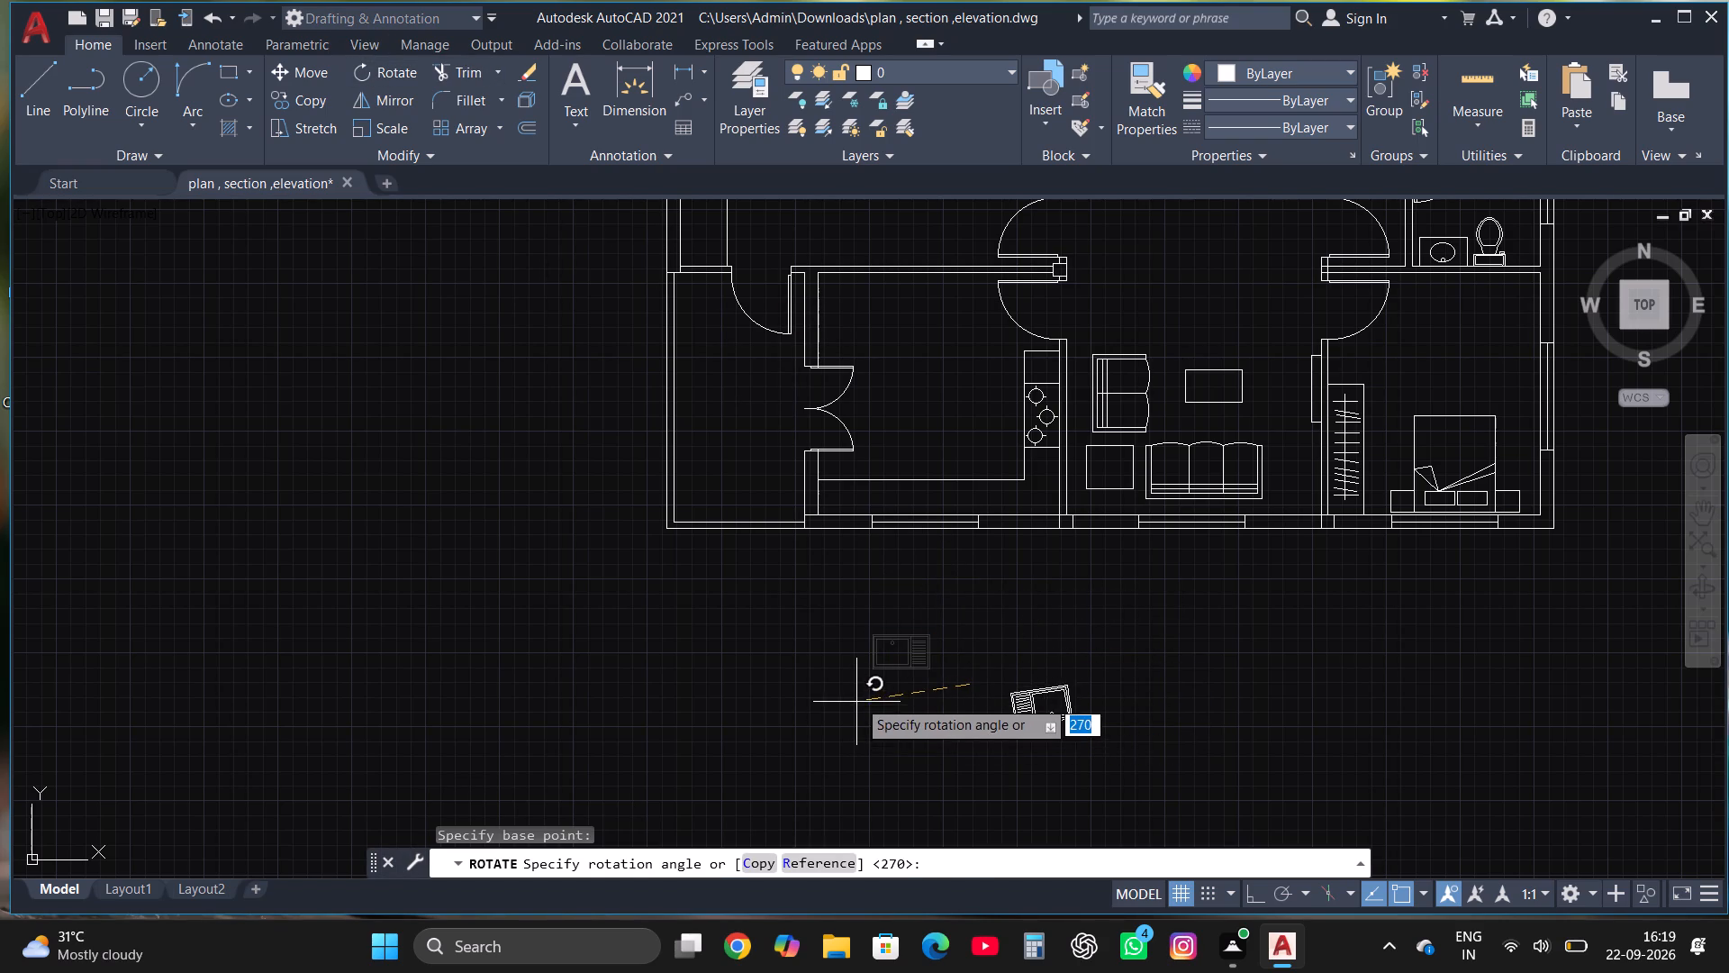
pyautogui.click(857, 697)
# Move the rotated sink with its drainboard onto the double-door room's lower counter, in front of the window.
pyautogui.click(984, 748)
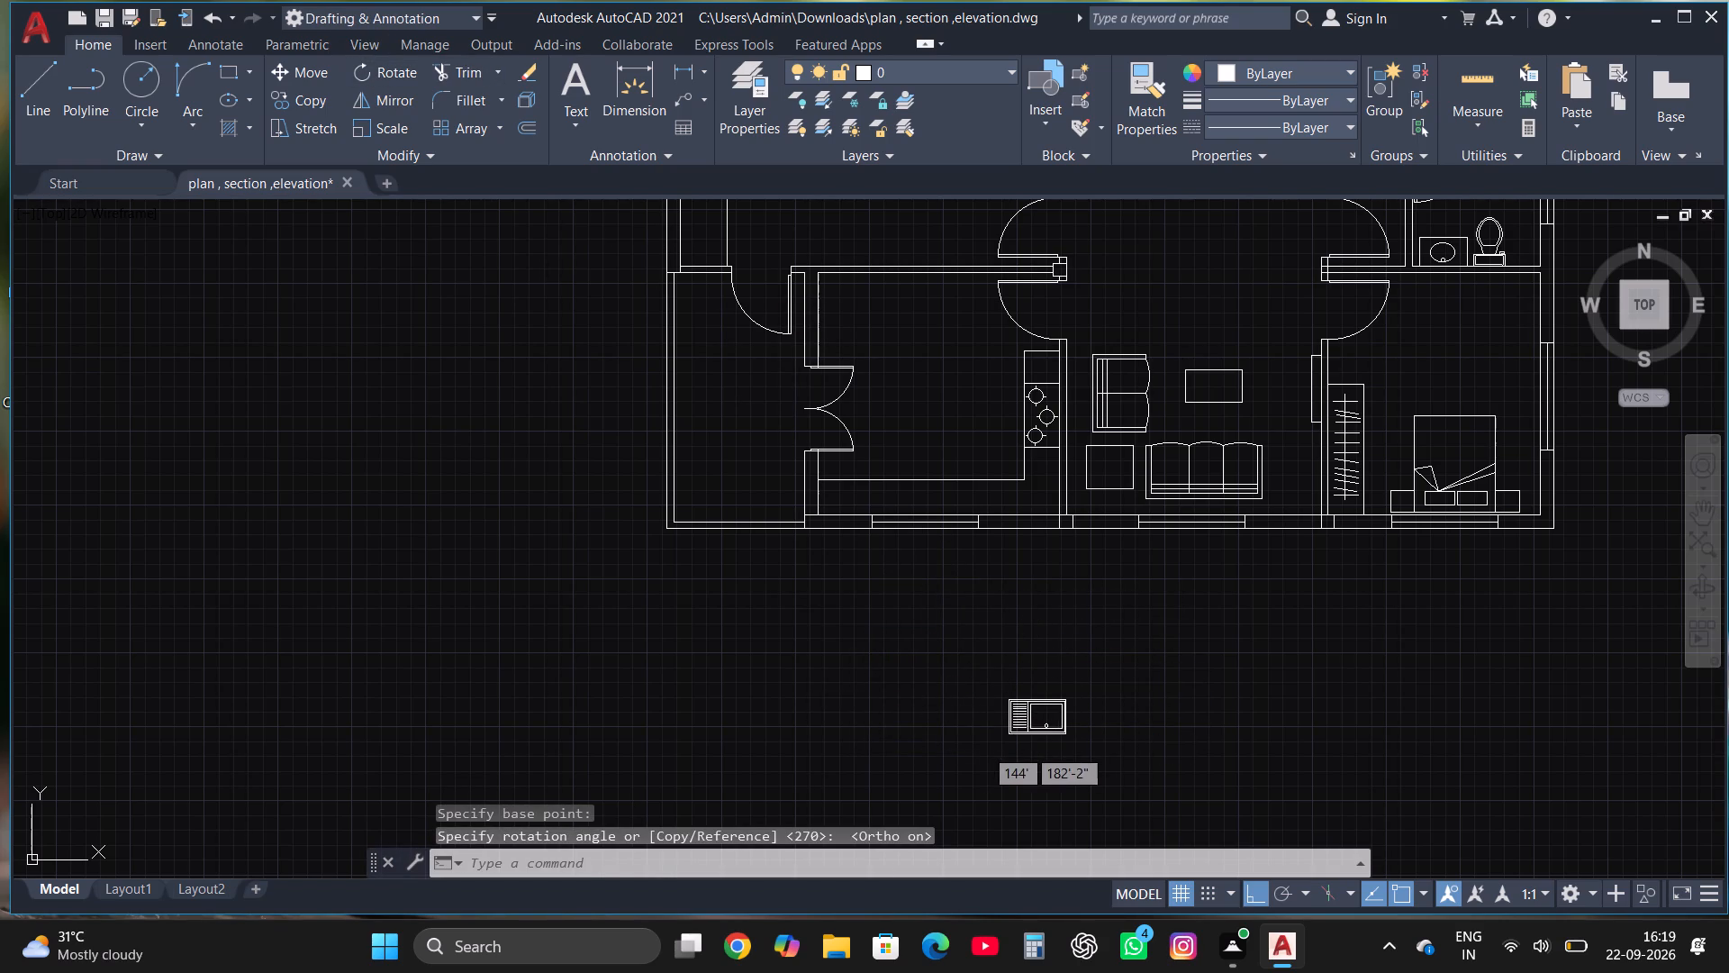
pyautogui.click(1155, 652)
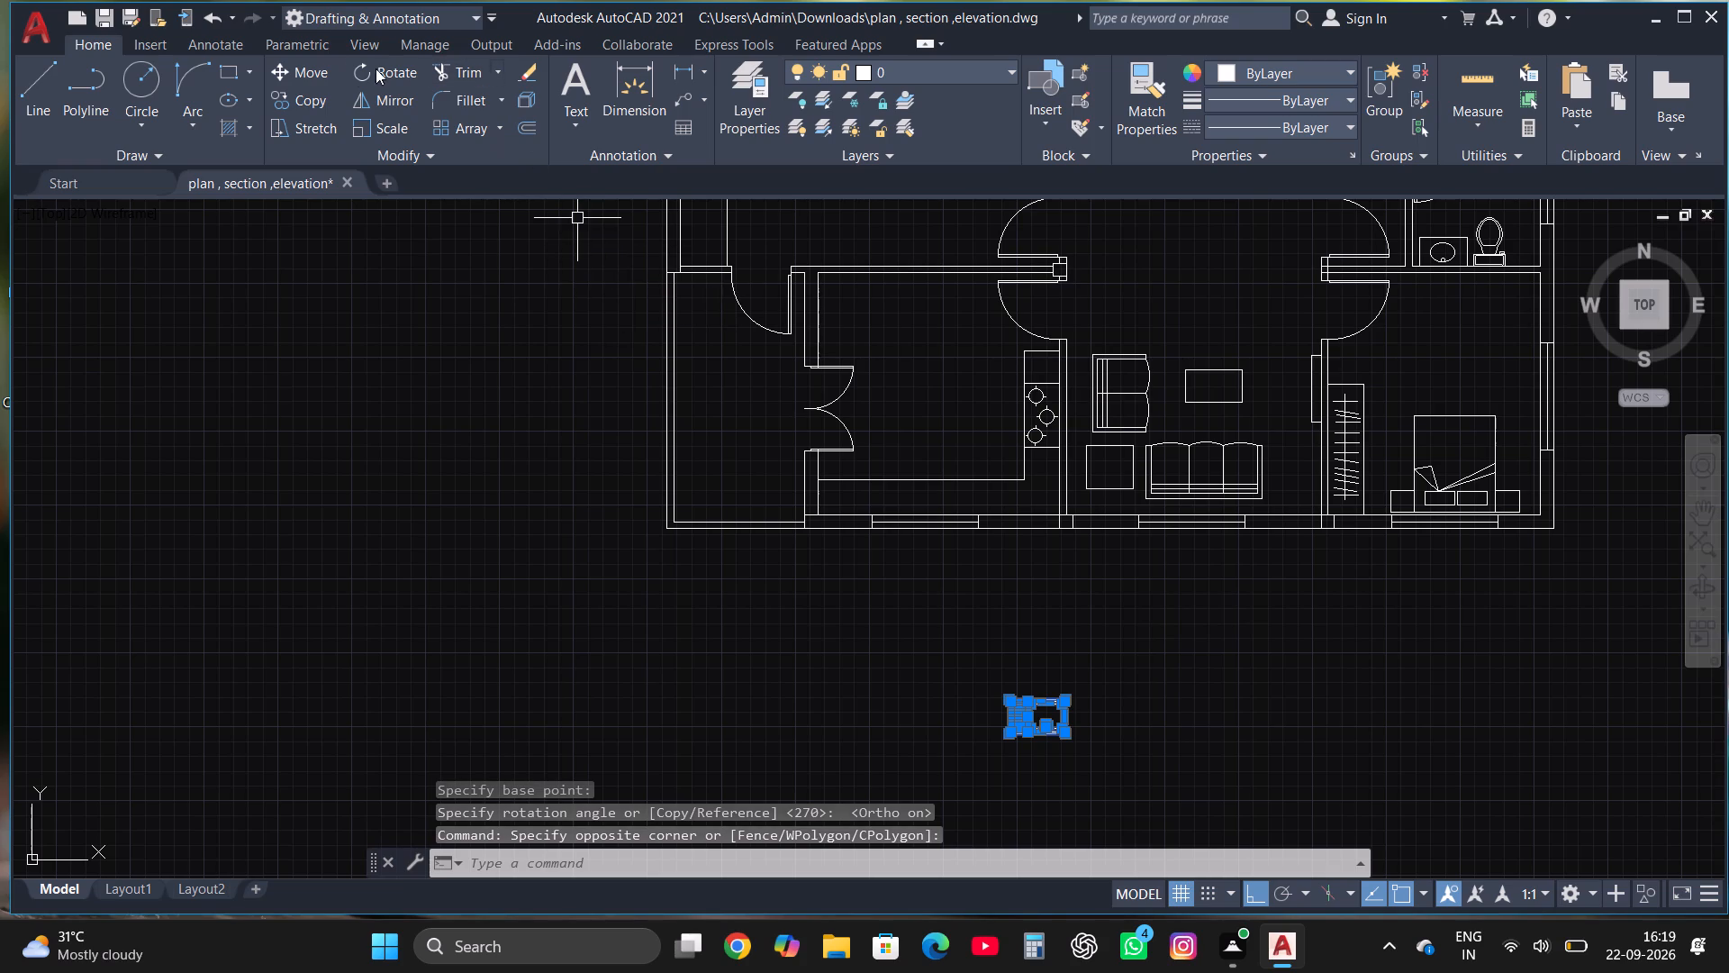
pyautogui.click(304, 81)
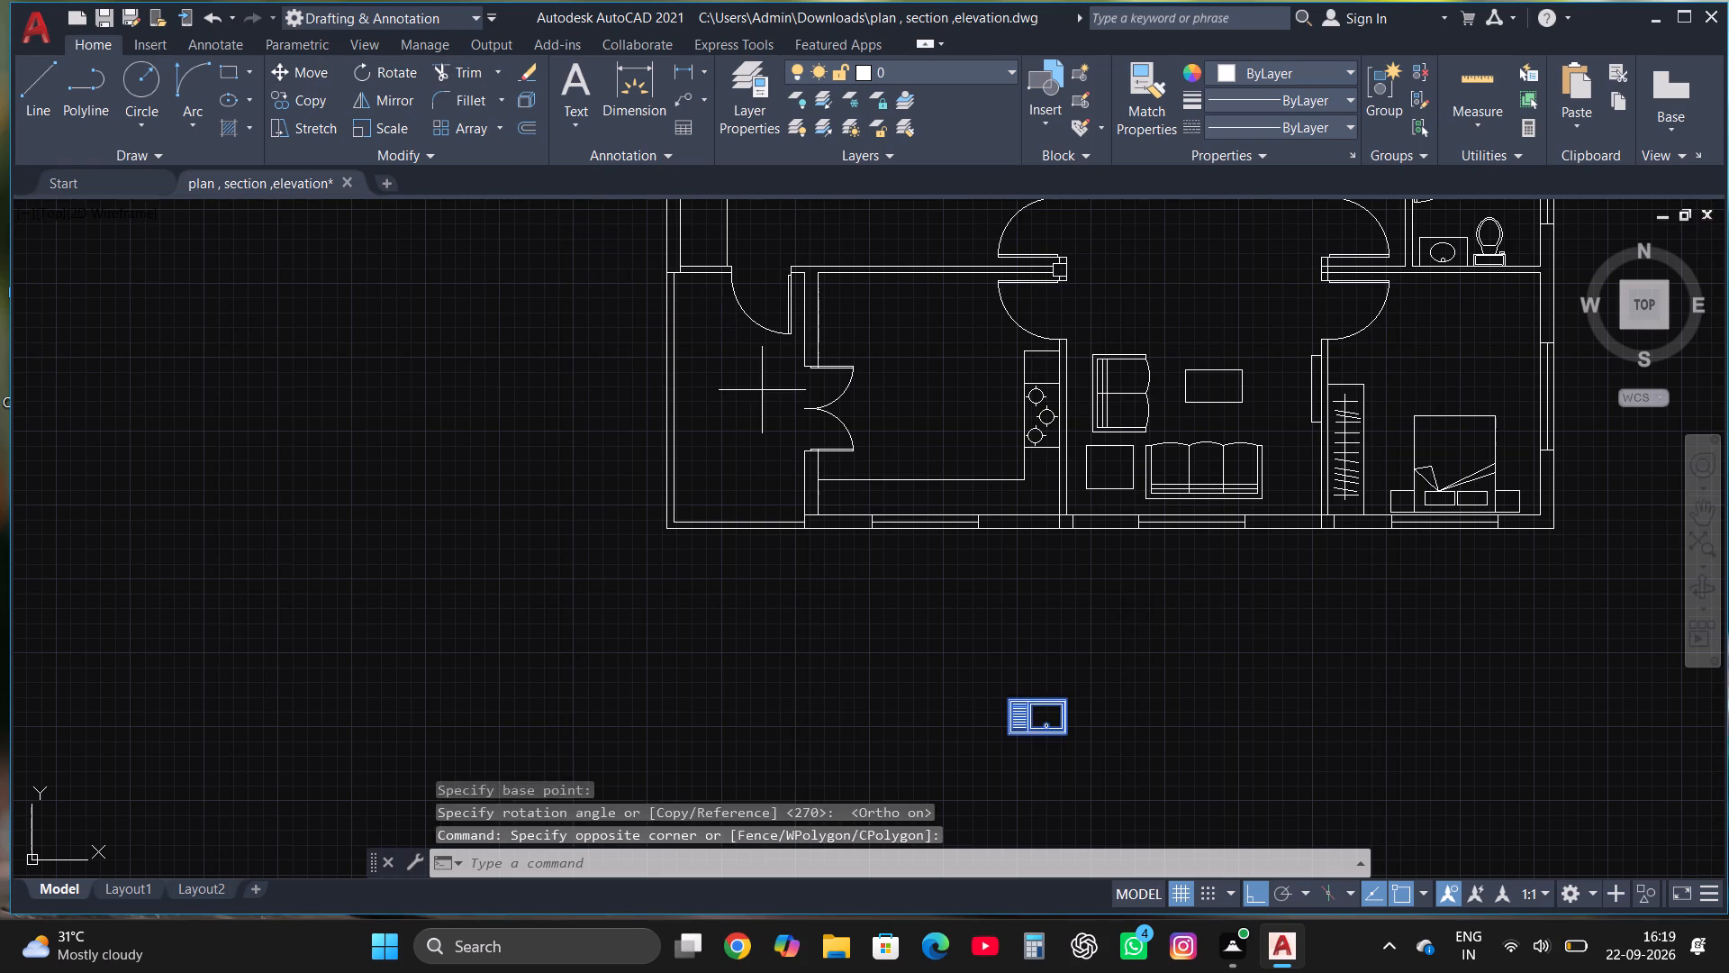
pyautogui.scroll(2, 1021, 742)
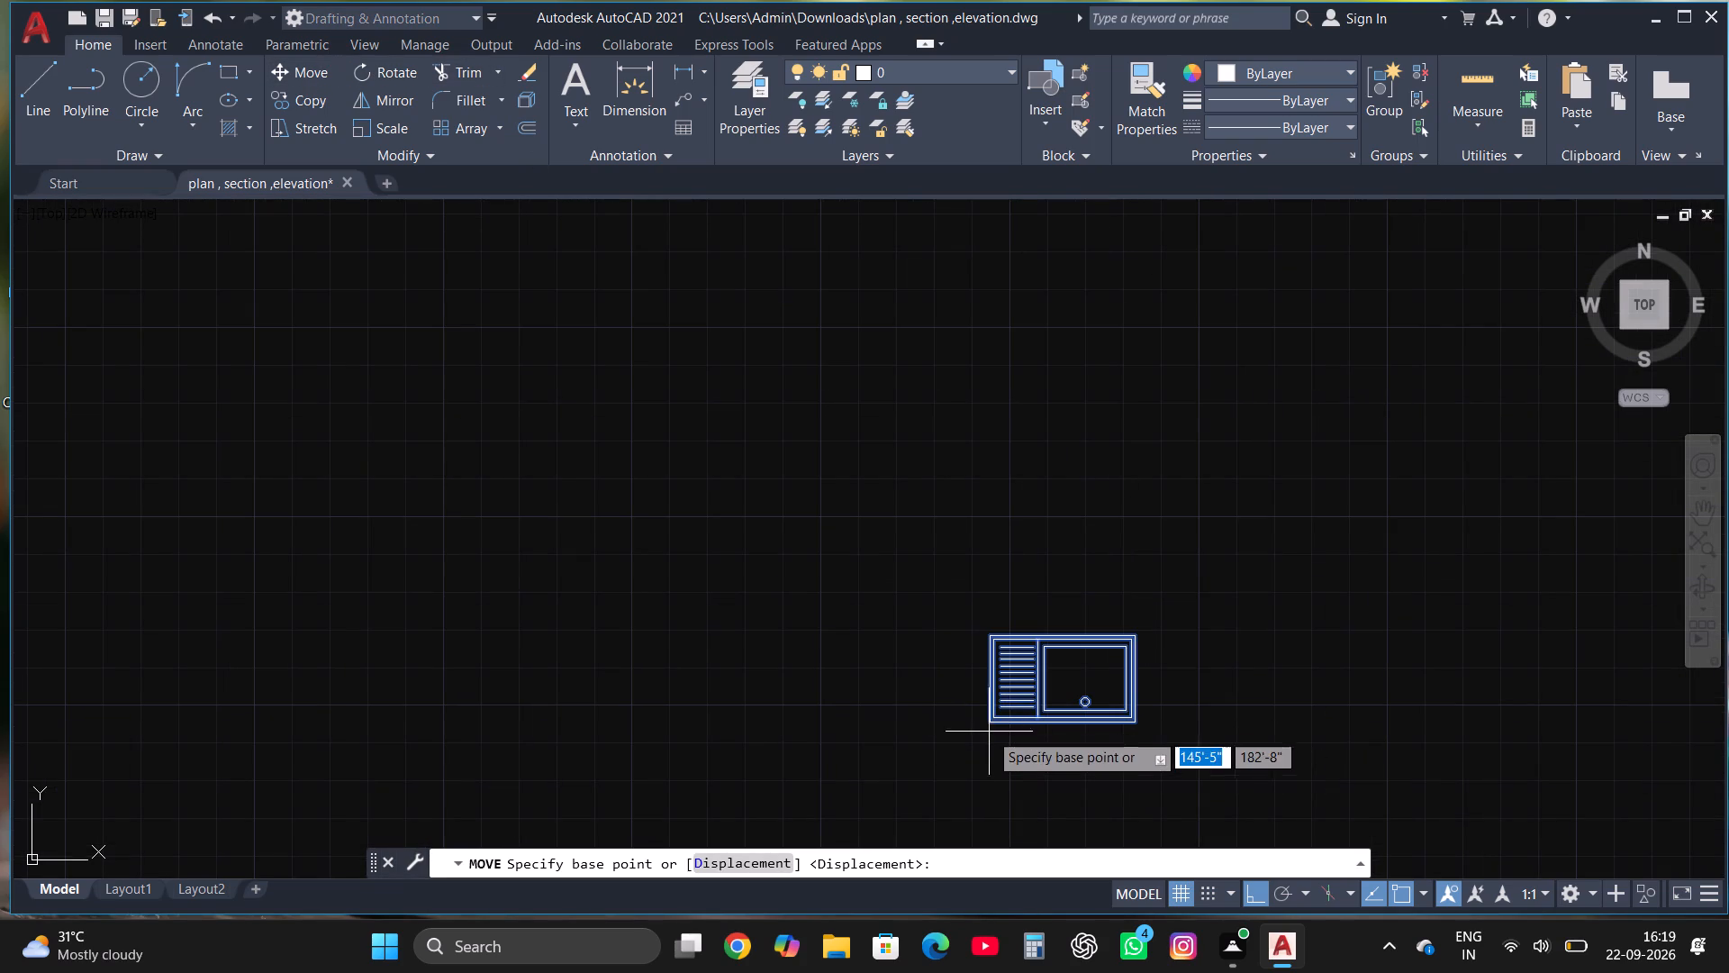
pyautogui.click(984, 725)
pyautogui.scroll(-2, 1161, 603)
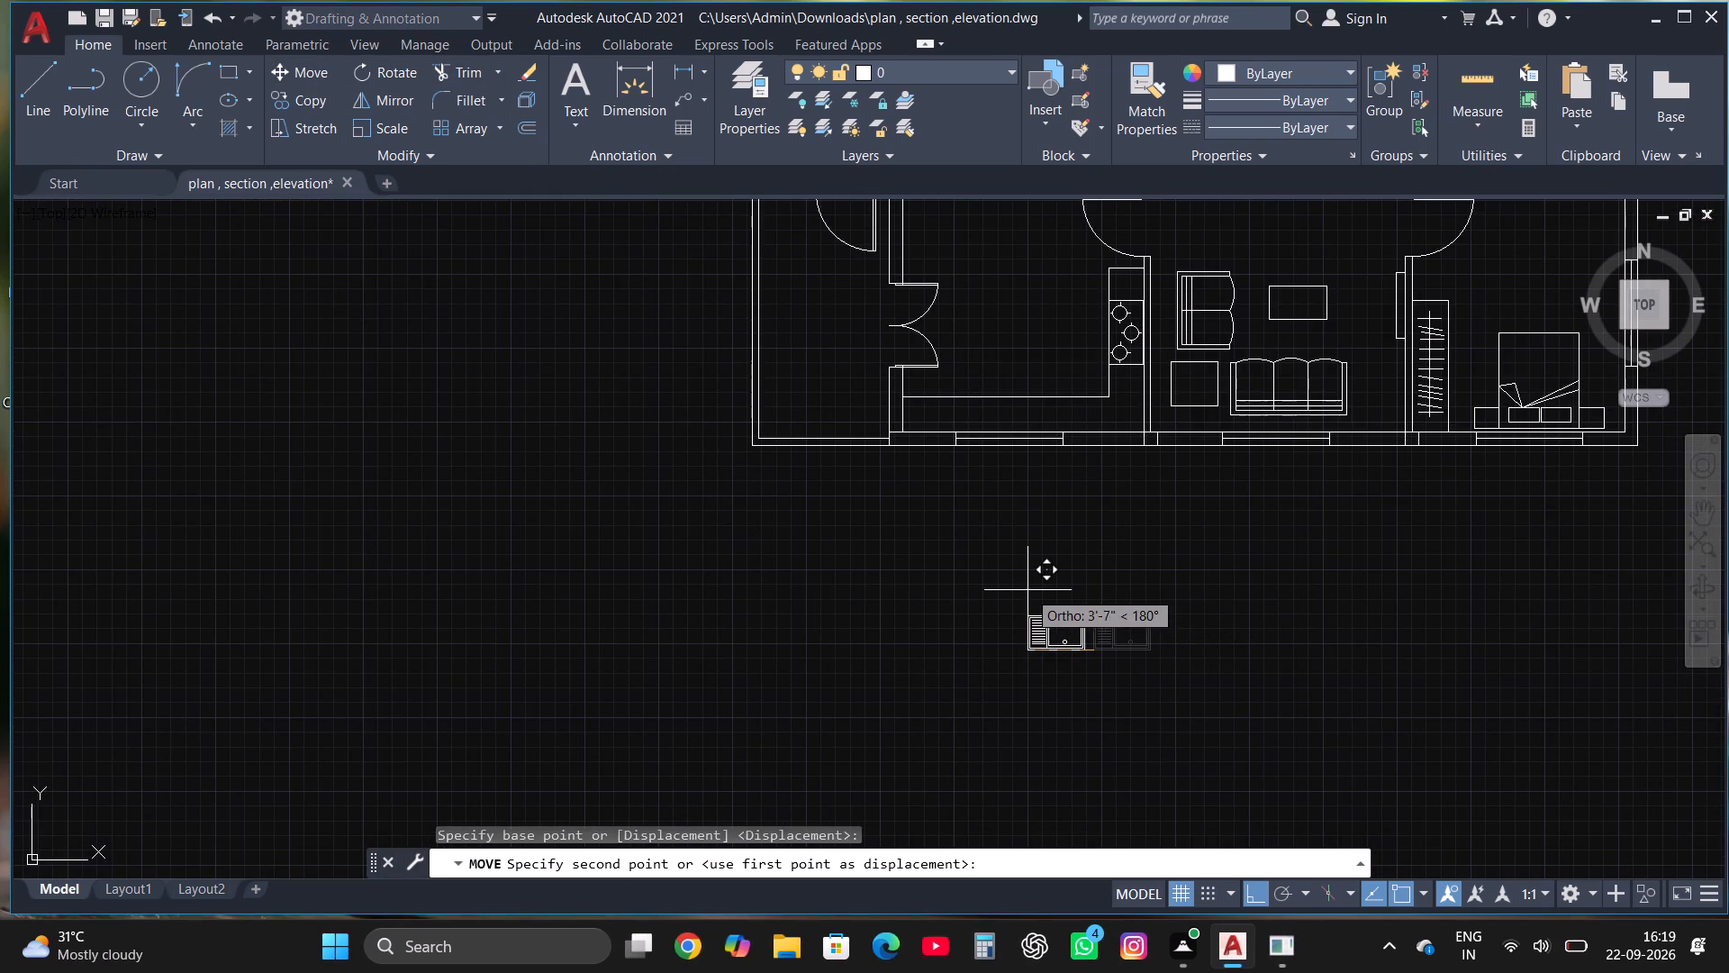
pyautogui.press('F8')
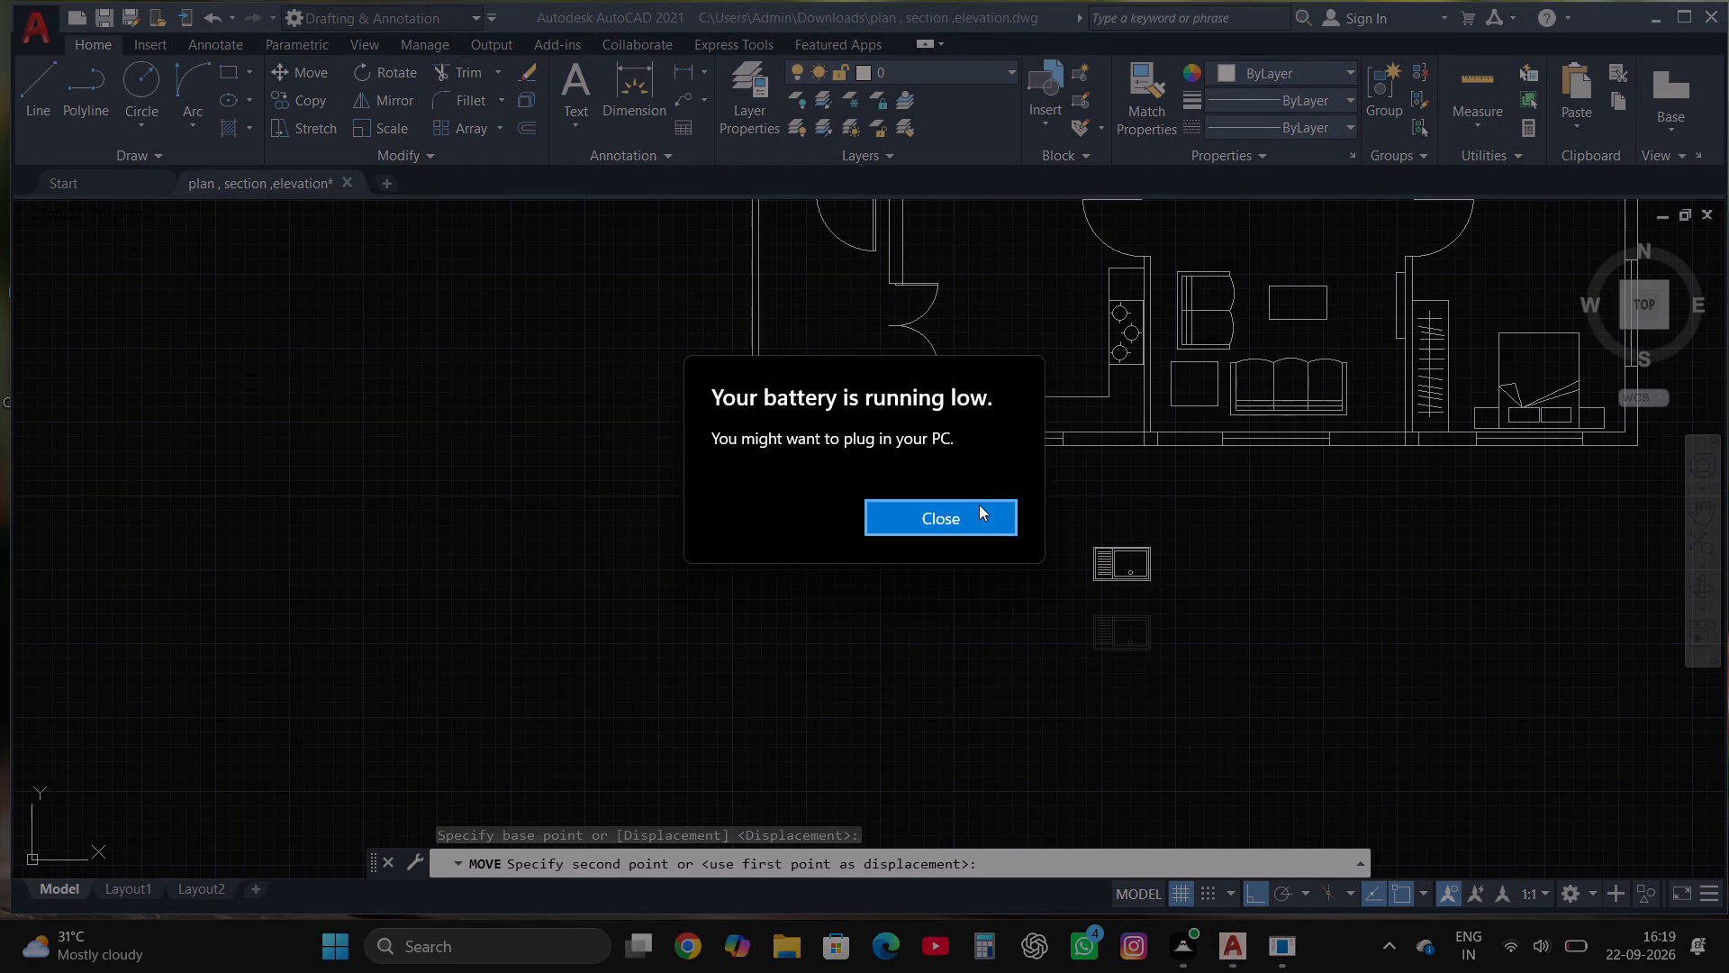
pyautogui.click(979, 505)
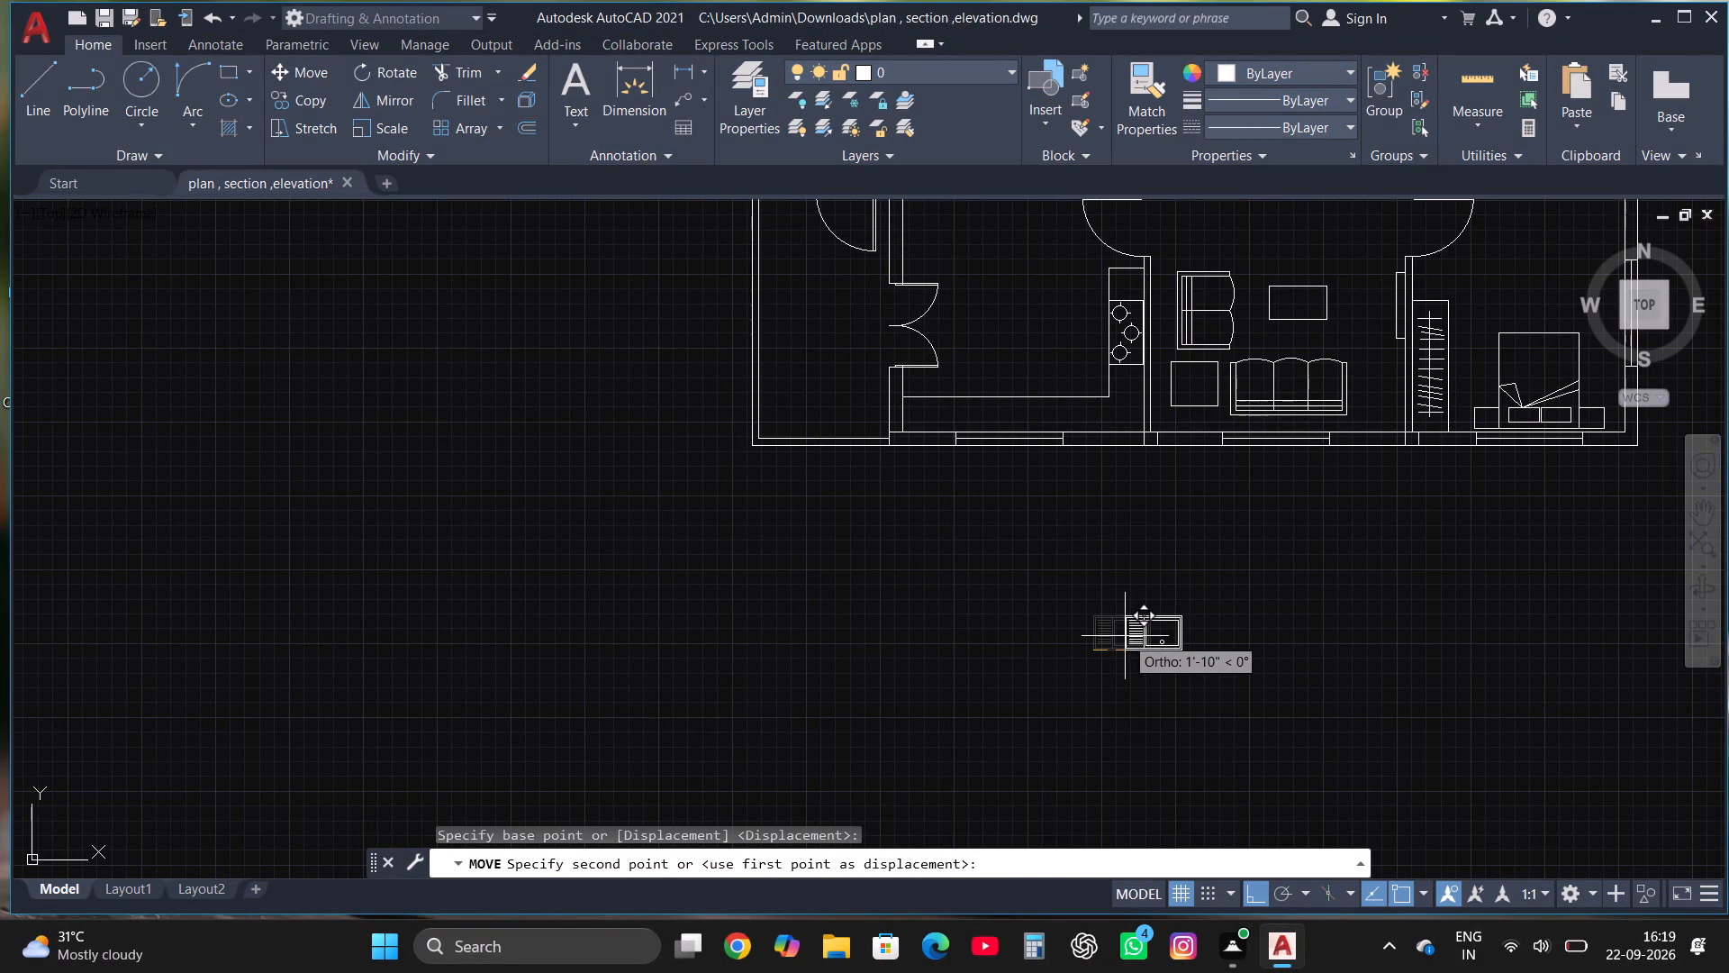
pyautogui.press('F8')
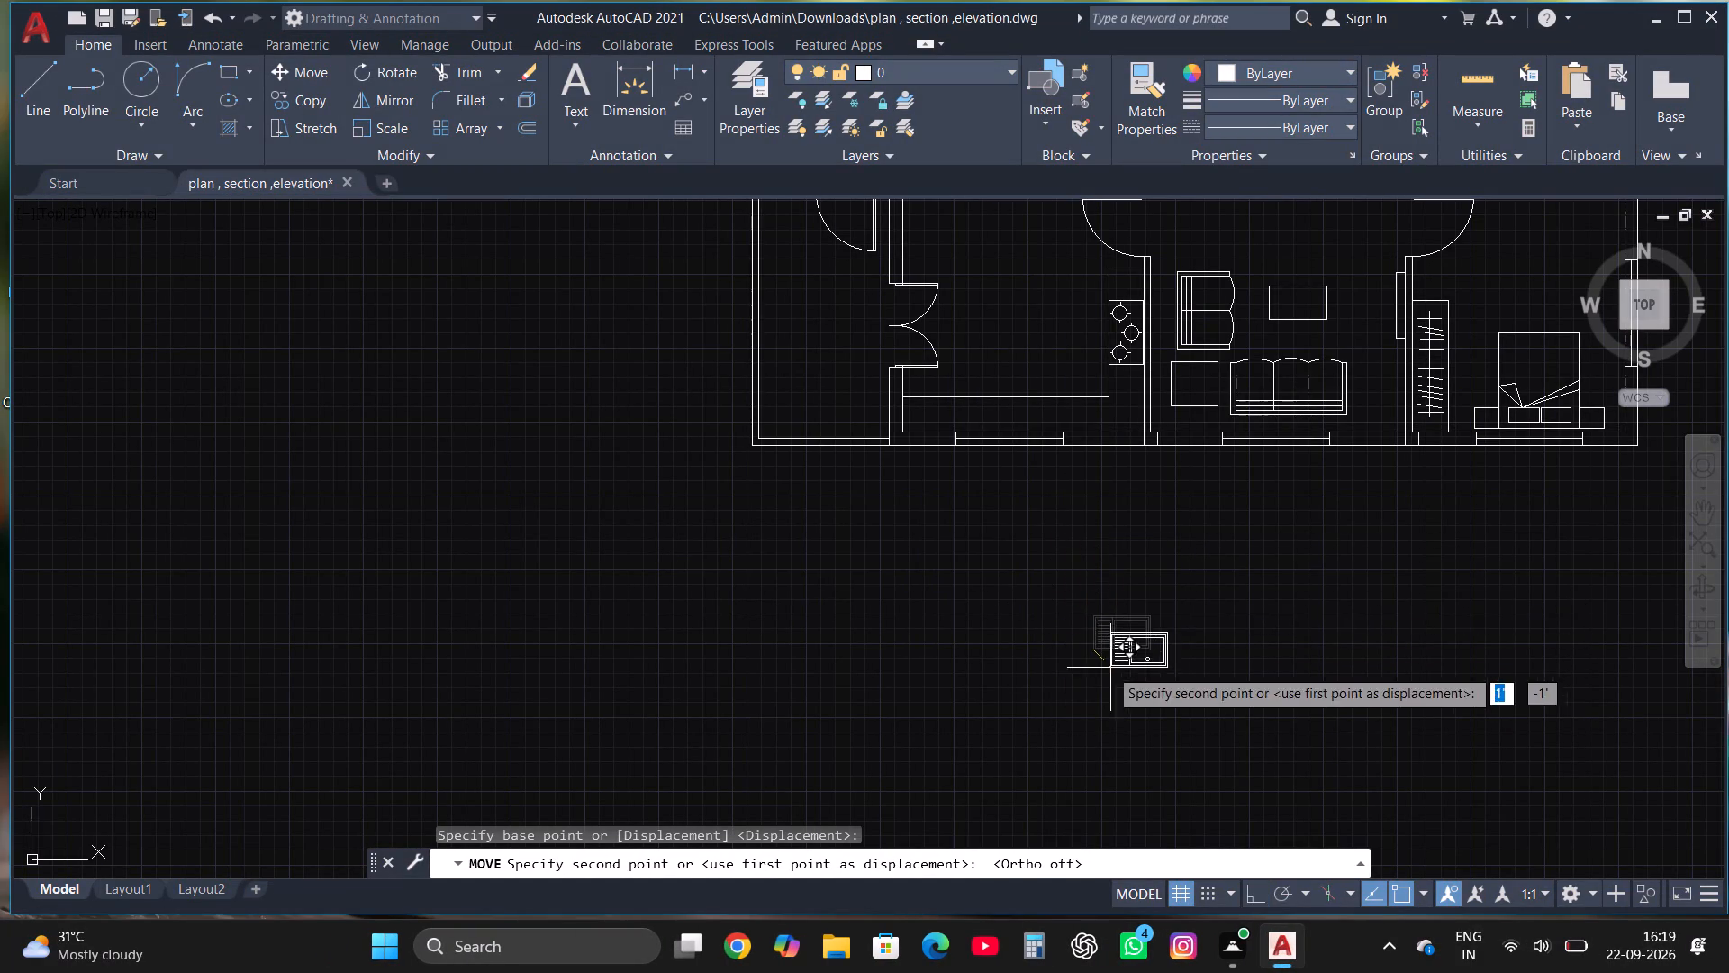
pyautogui.scroll(2, 991, 372)
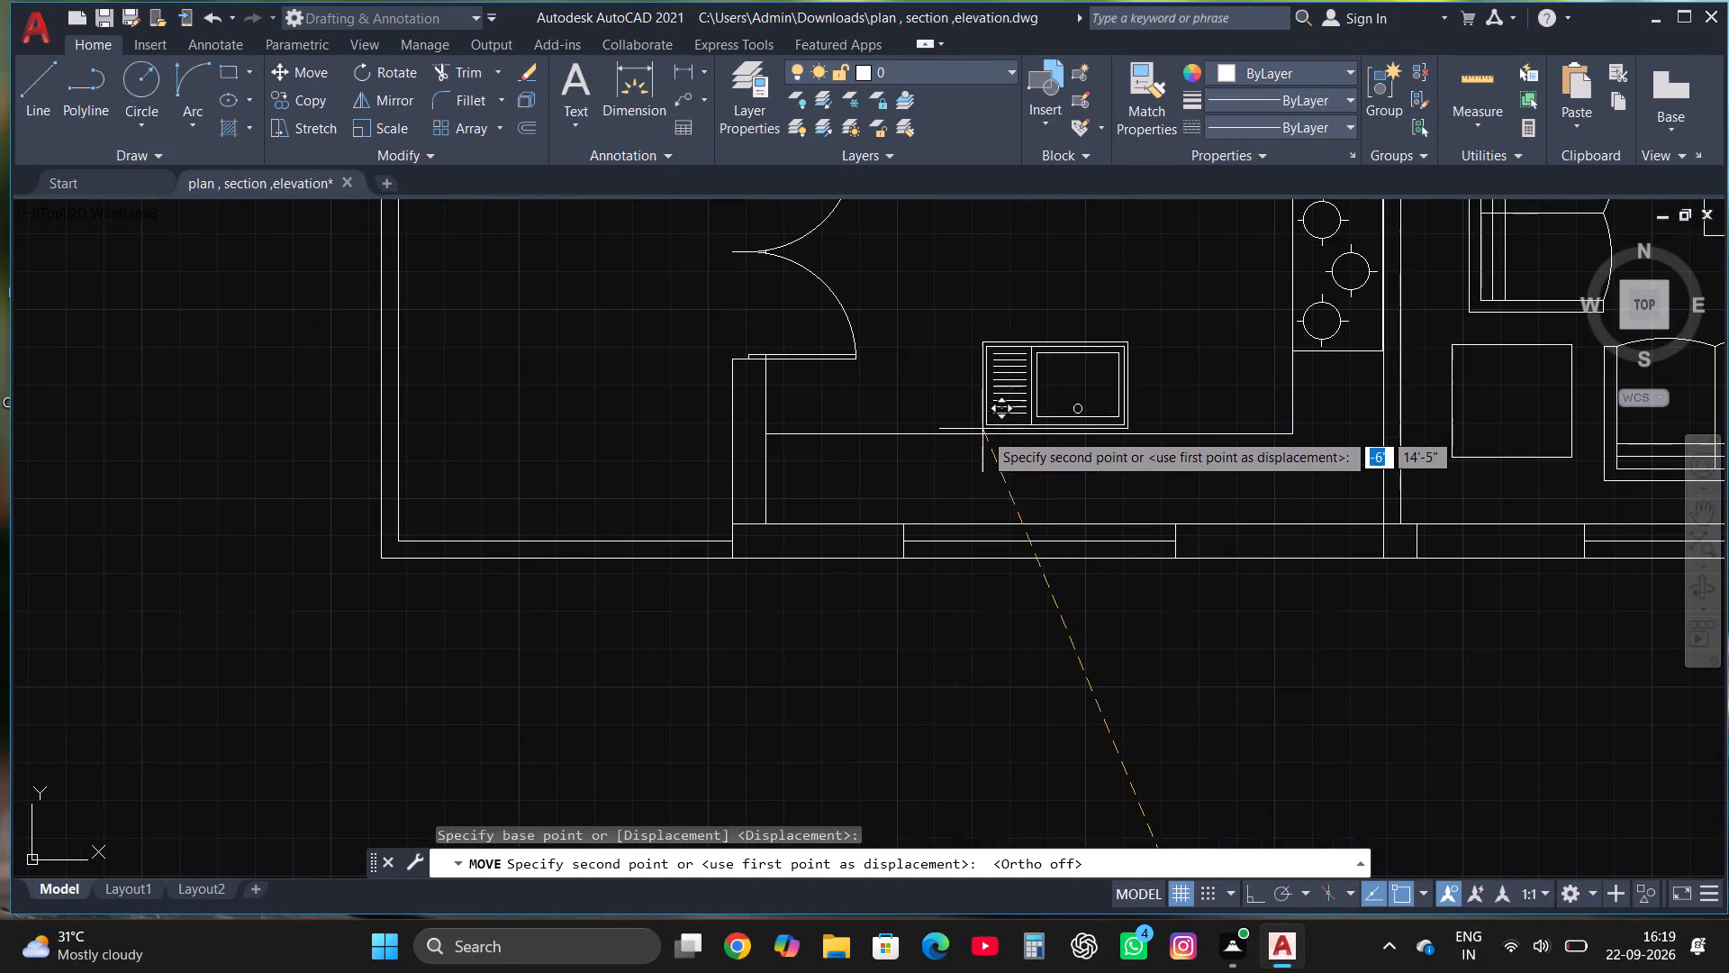
pyautogui.scroll(2, 995, 451)
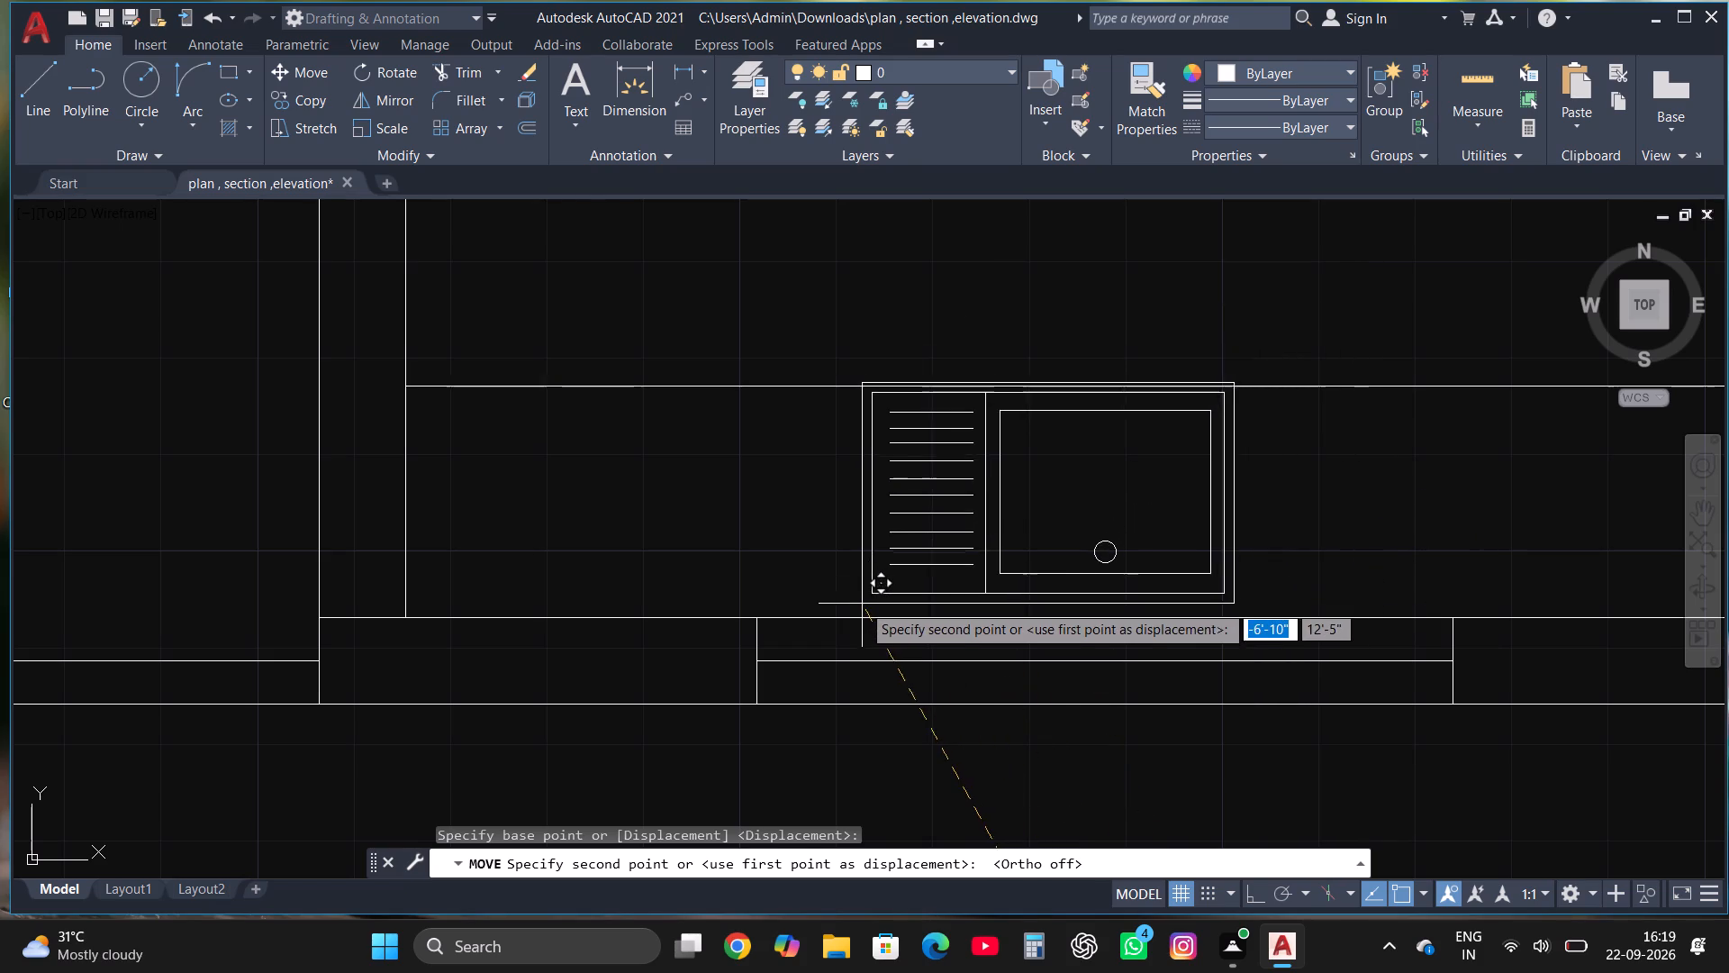
pyautogui.click(854, 613)
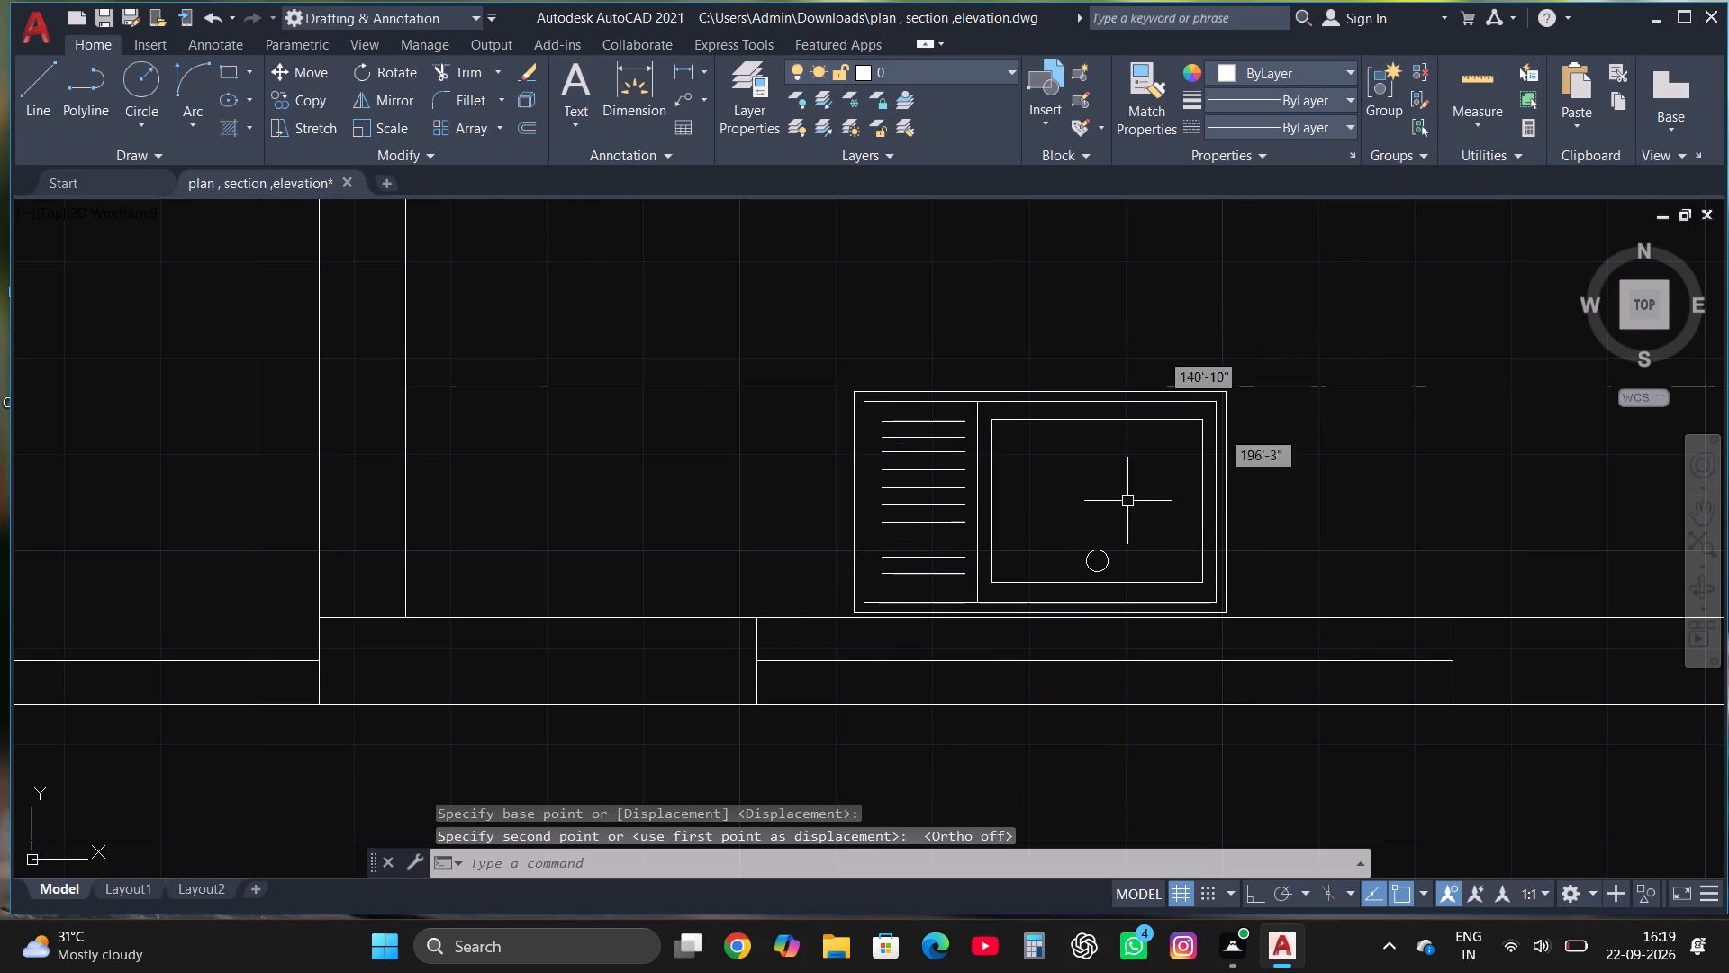
# Draw a rectangle about 1'-4" deep along the double-door room's upper wall, starting at the corner beside the double-door wall.
pyautogui.scroll(-3, 1147, 302)
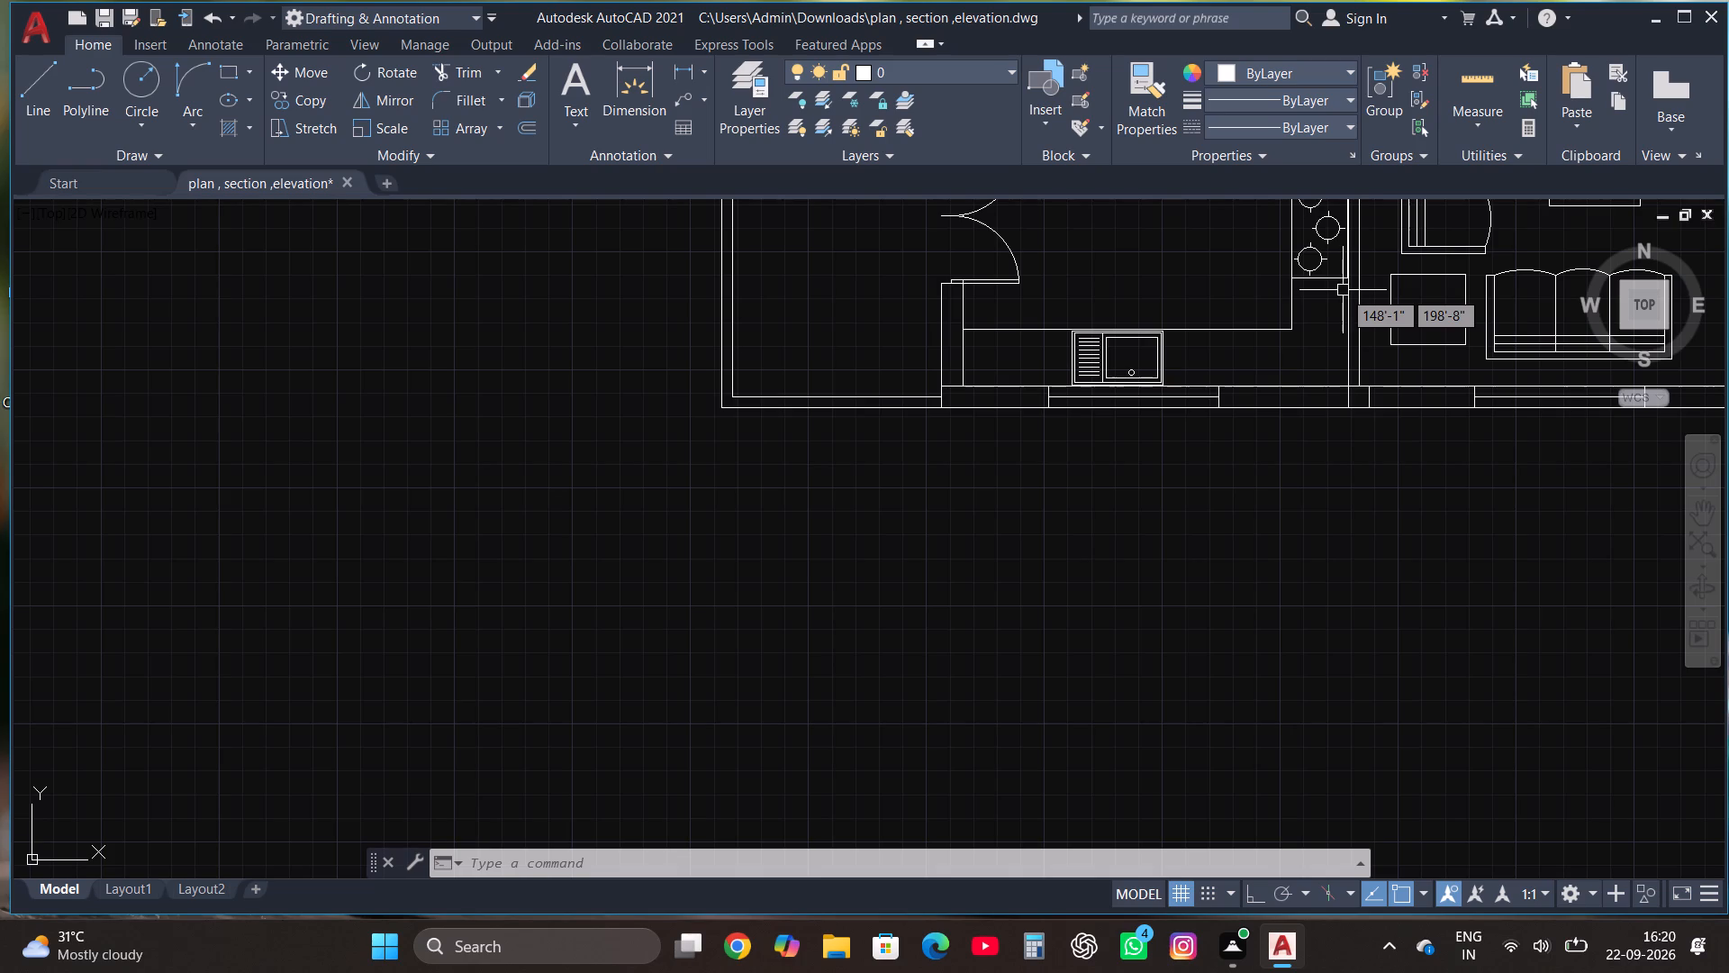
pyautogui.scroll(-2, 1003, 652)
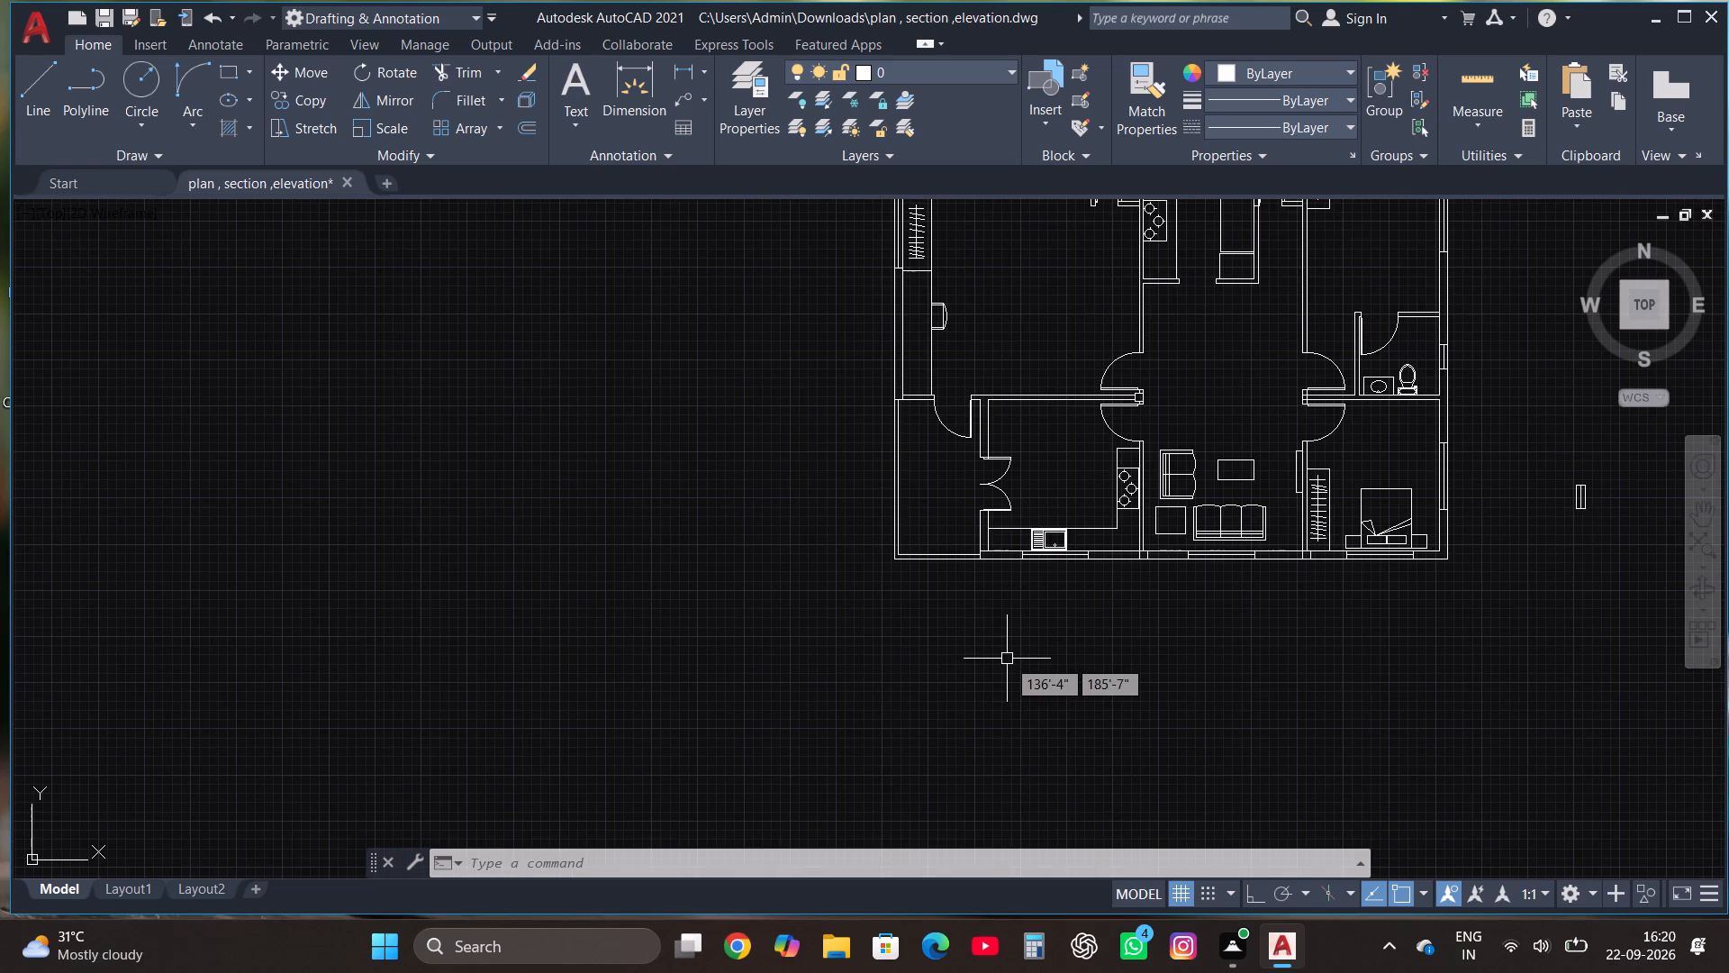
pyautogui.press('Escape')
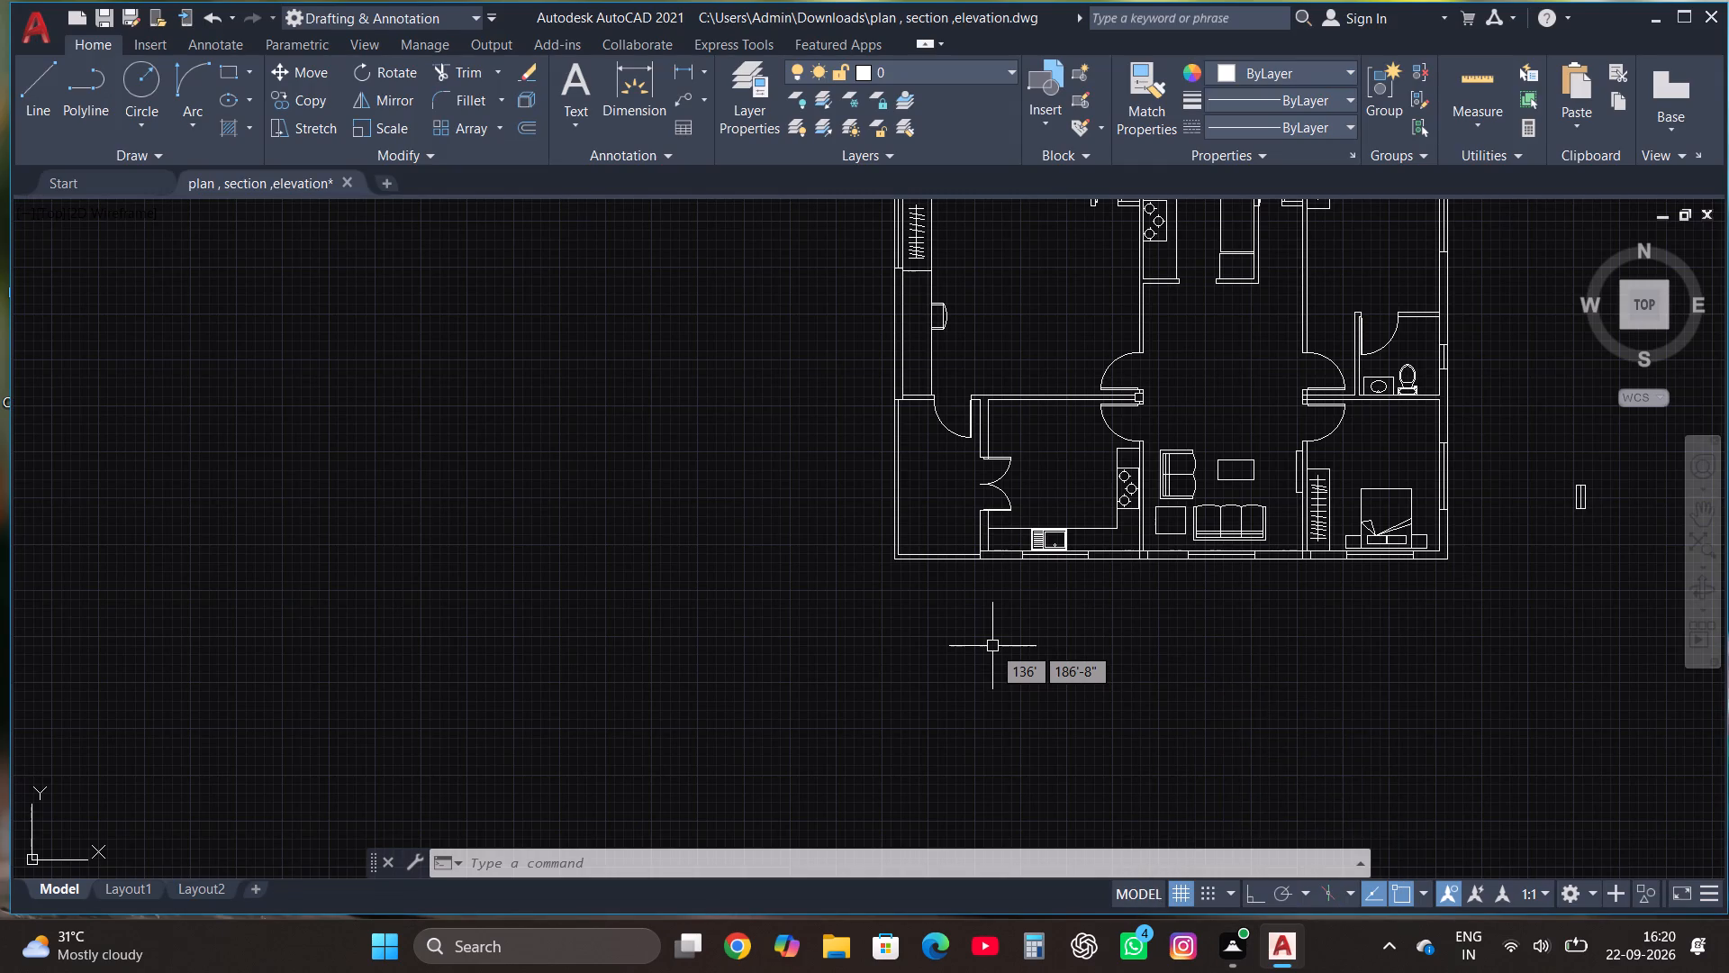
pyautogui.scroll(-1, 991, 707)
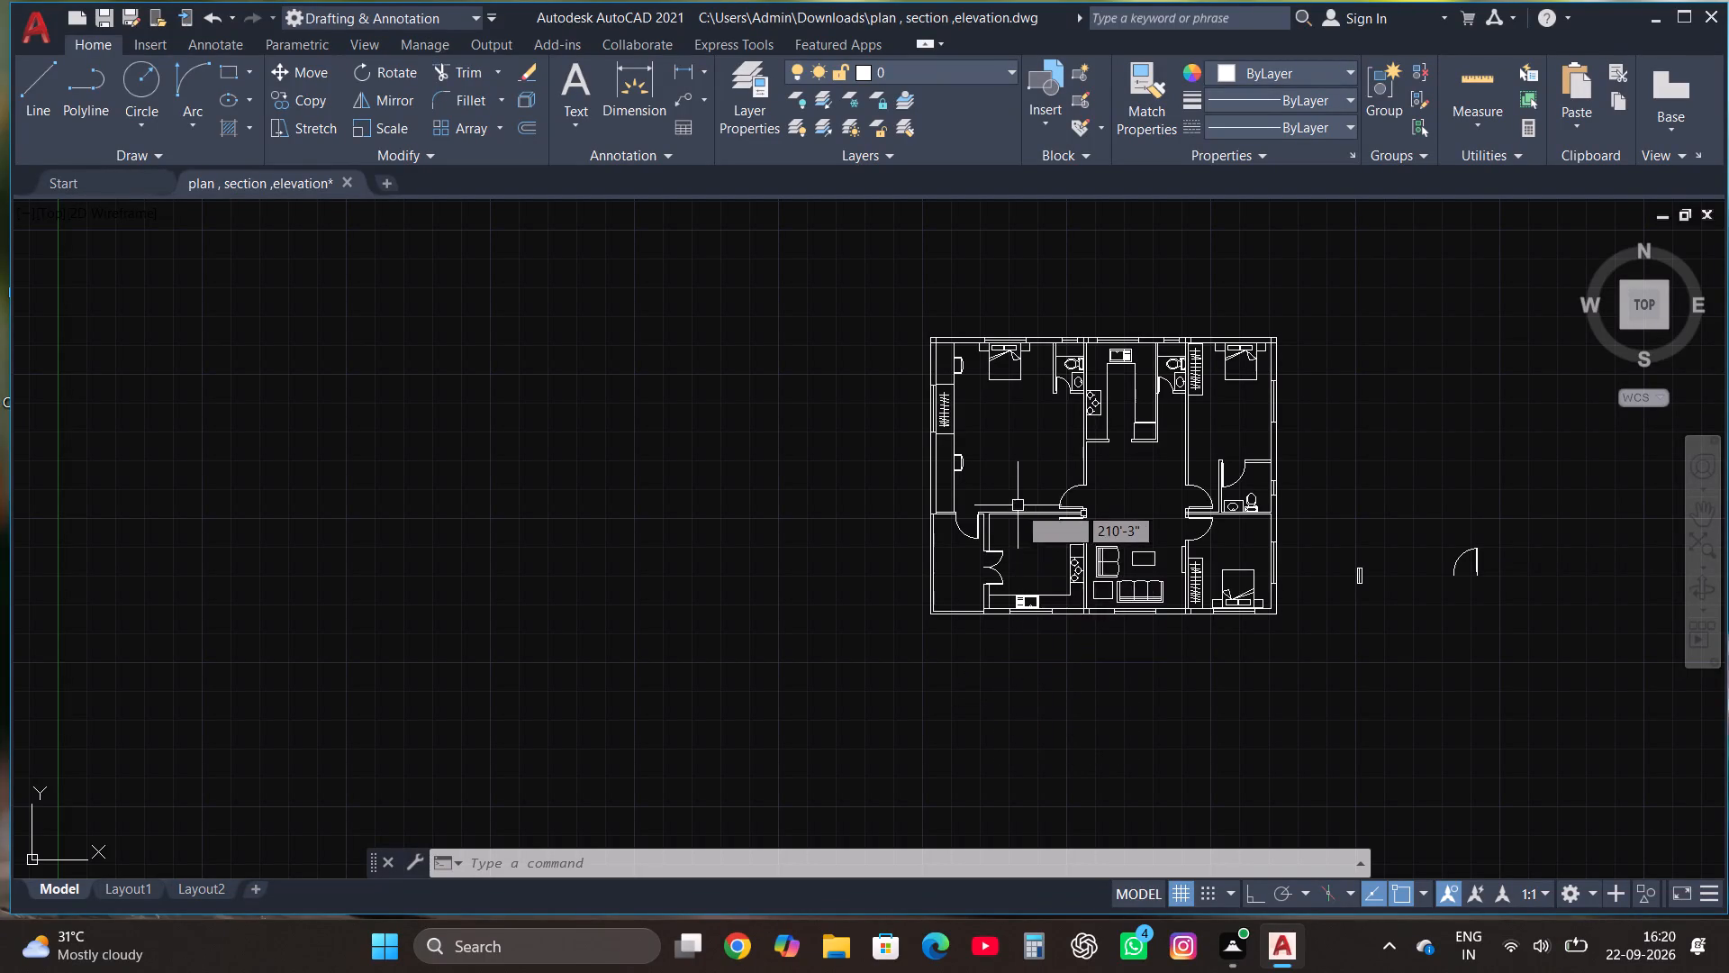
pyautogui.scroll(3, 1018, 505)
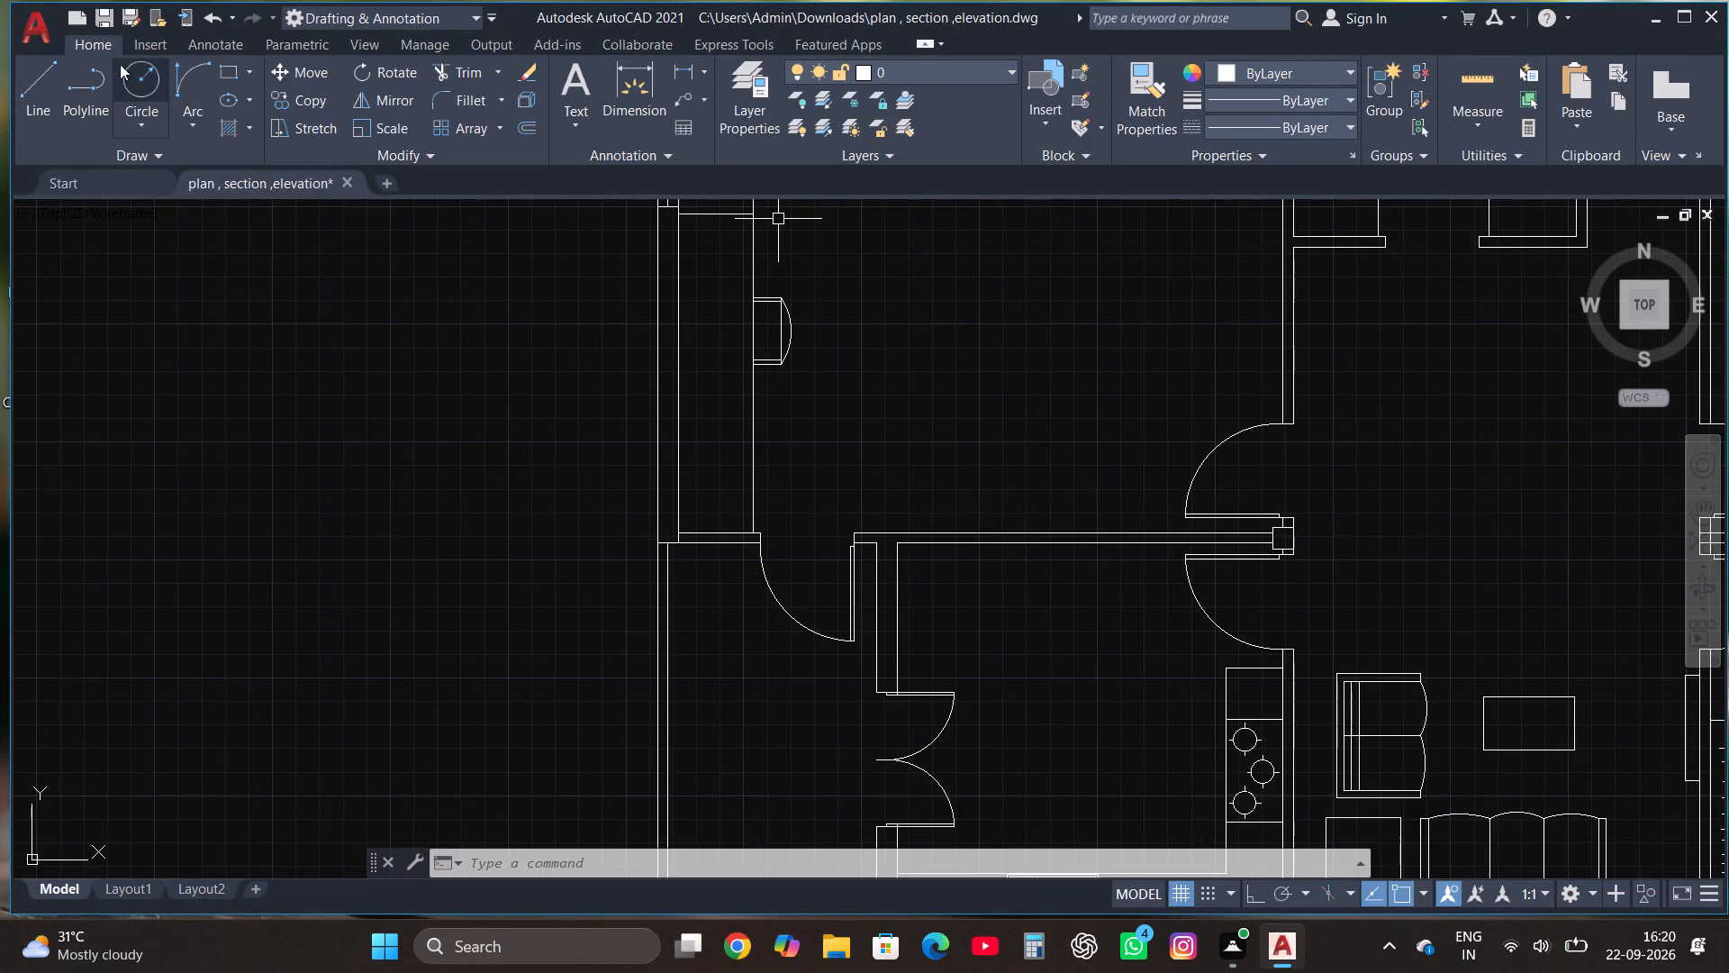
pyautogui.click(222, 65)
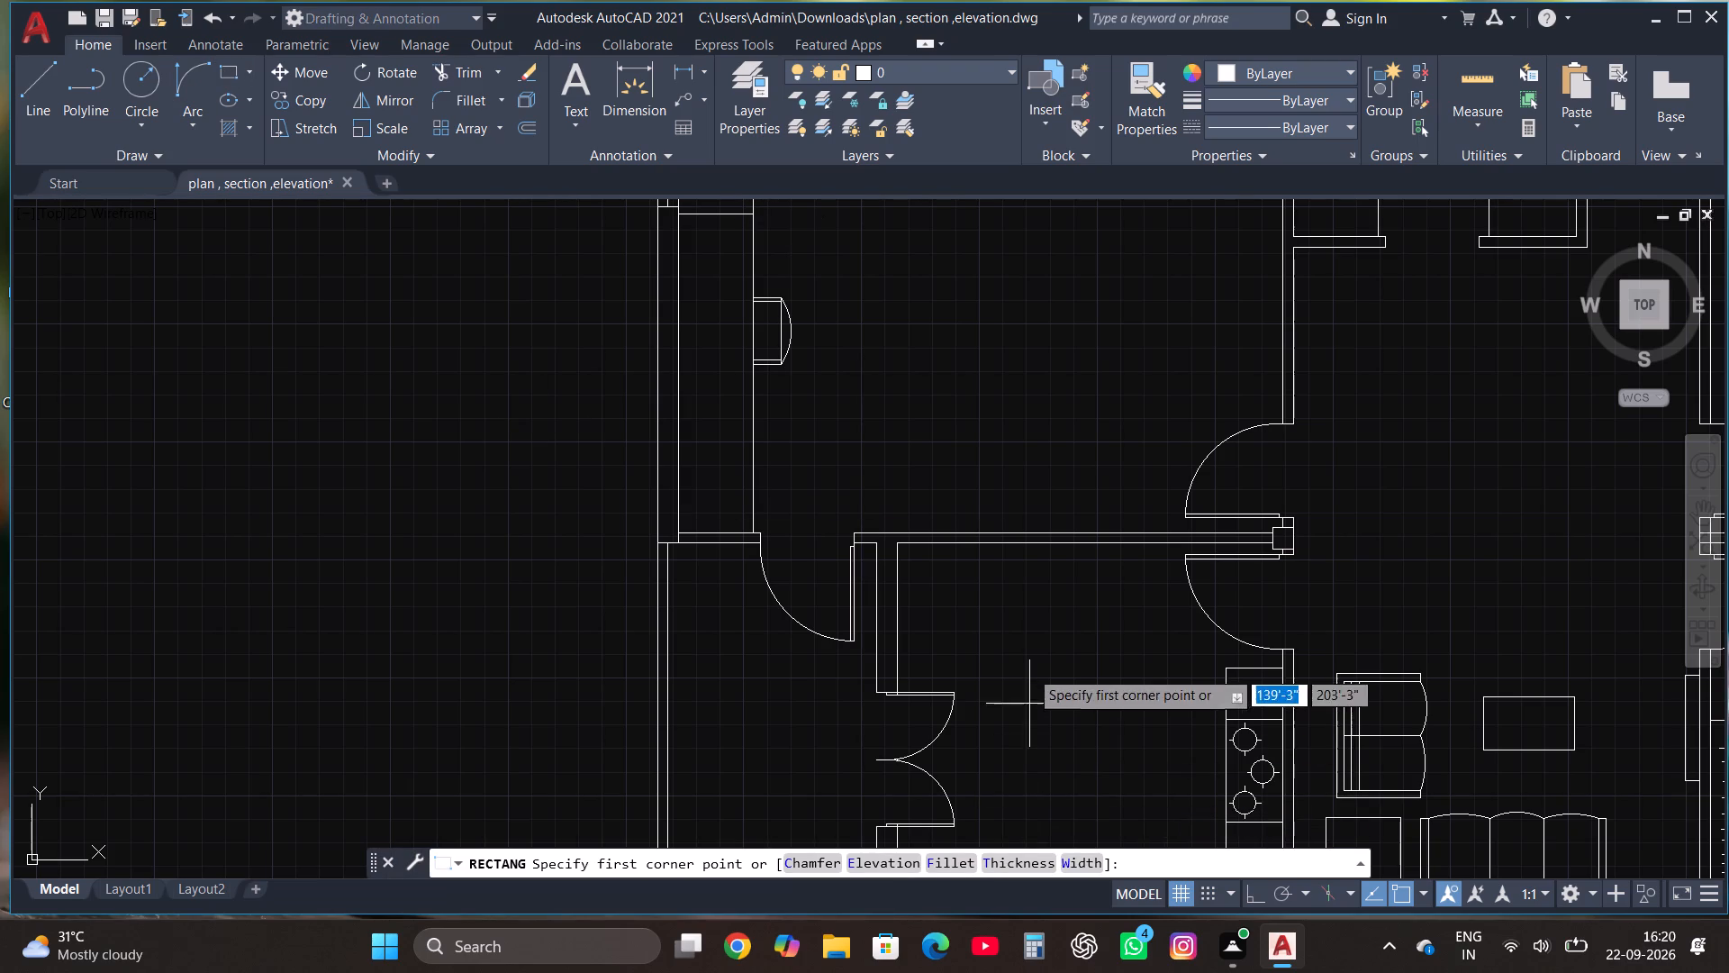
pyautogui.scroll(1, 1013, 644)
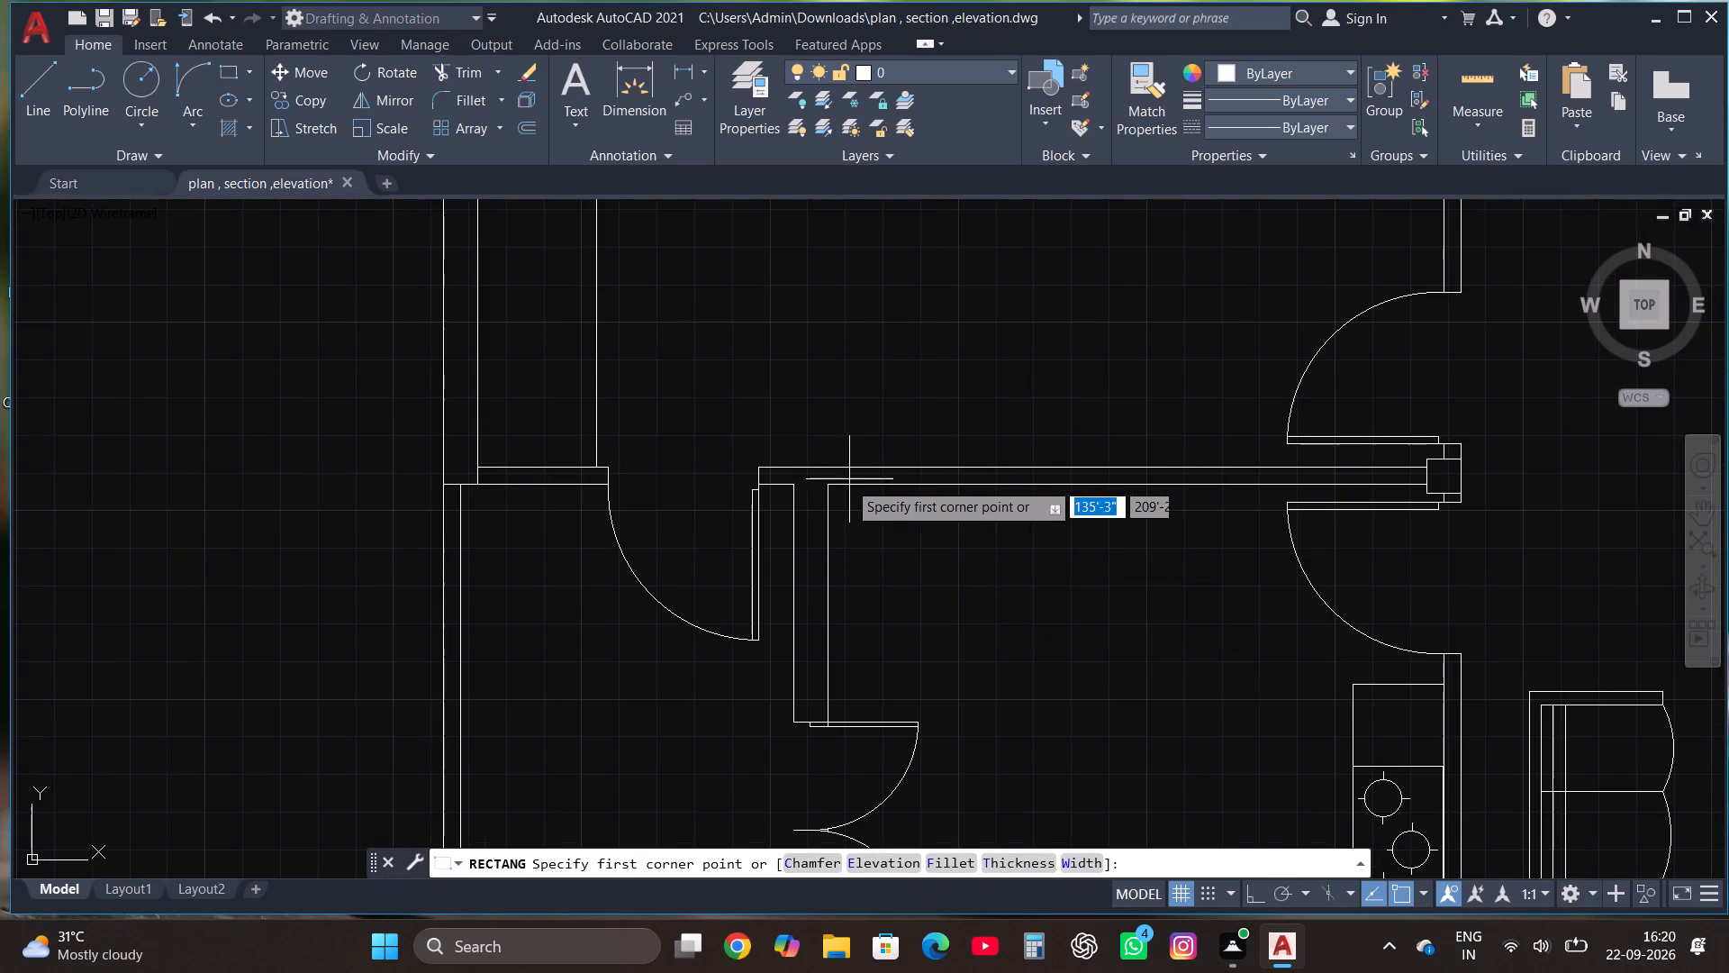
pyautogui.click(828, 484)
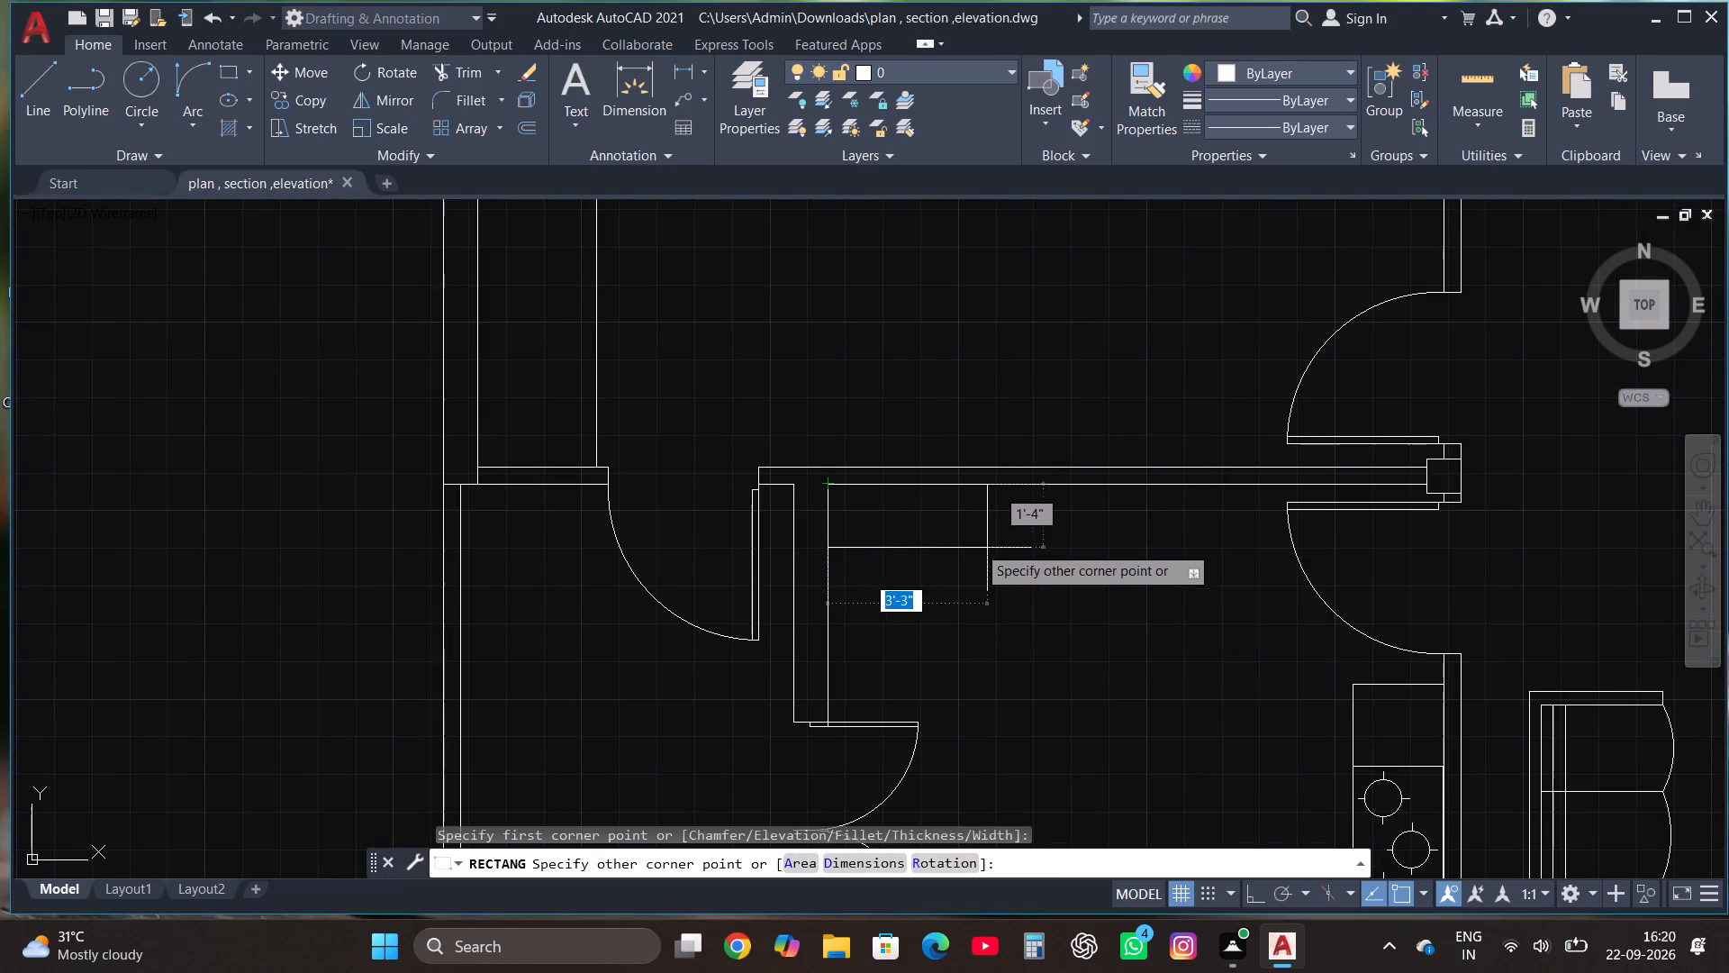
pyautogui.click(1100, 547)
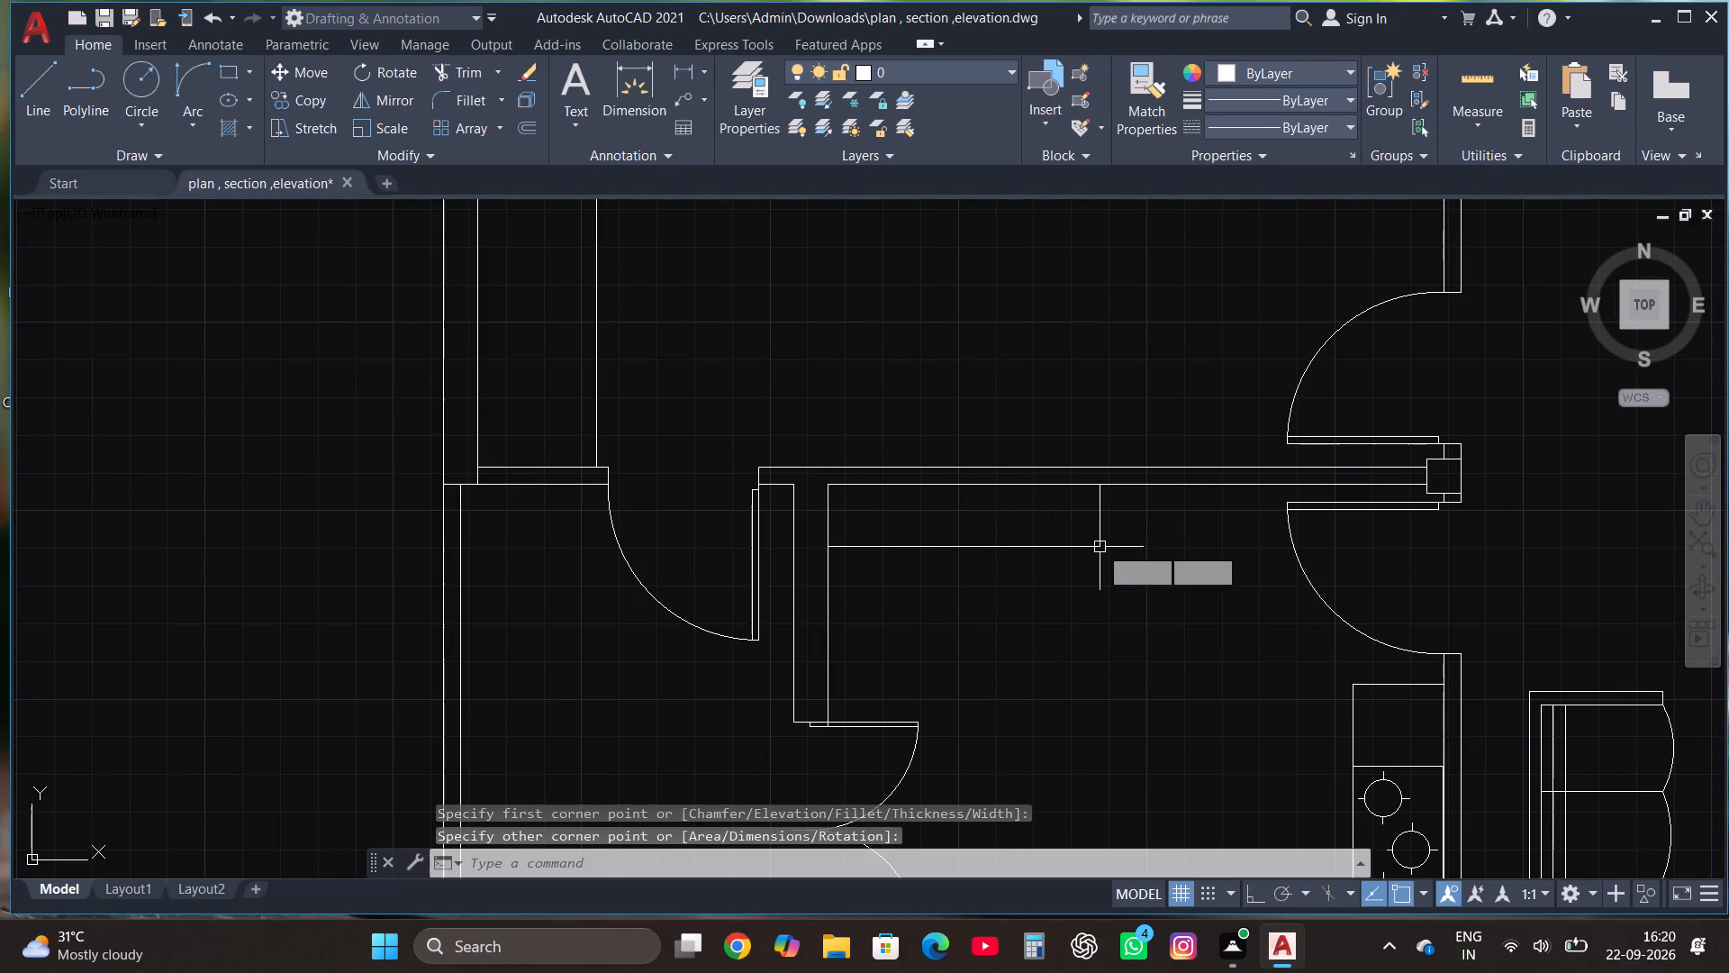
# Draw a horizontal line about 2'-8" long inside the new rectangle, near its lower edge.
pyautogui.click(41, 78)
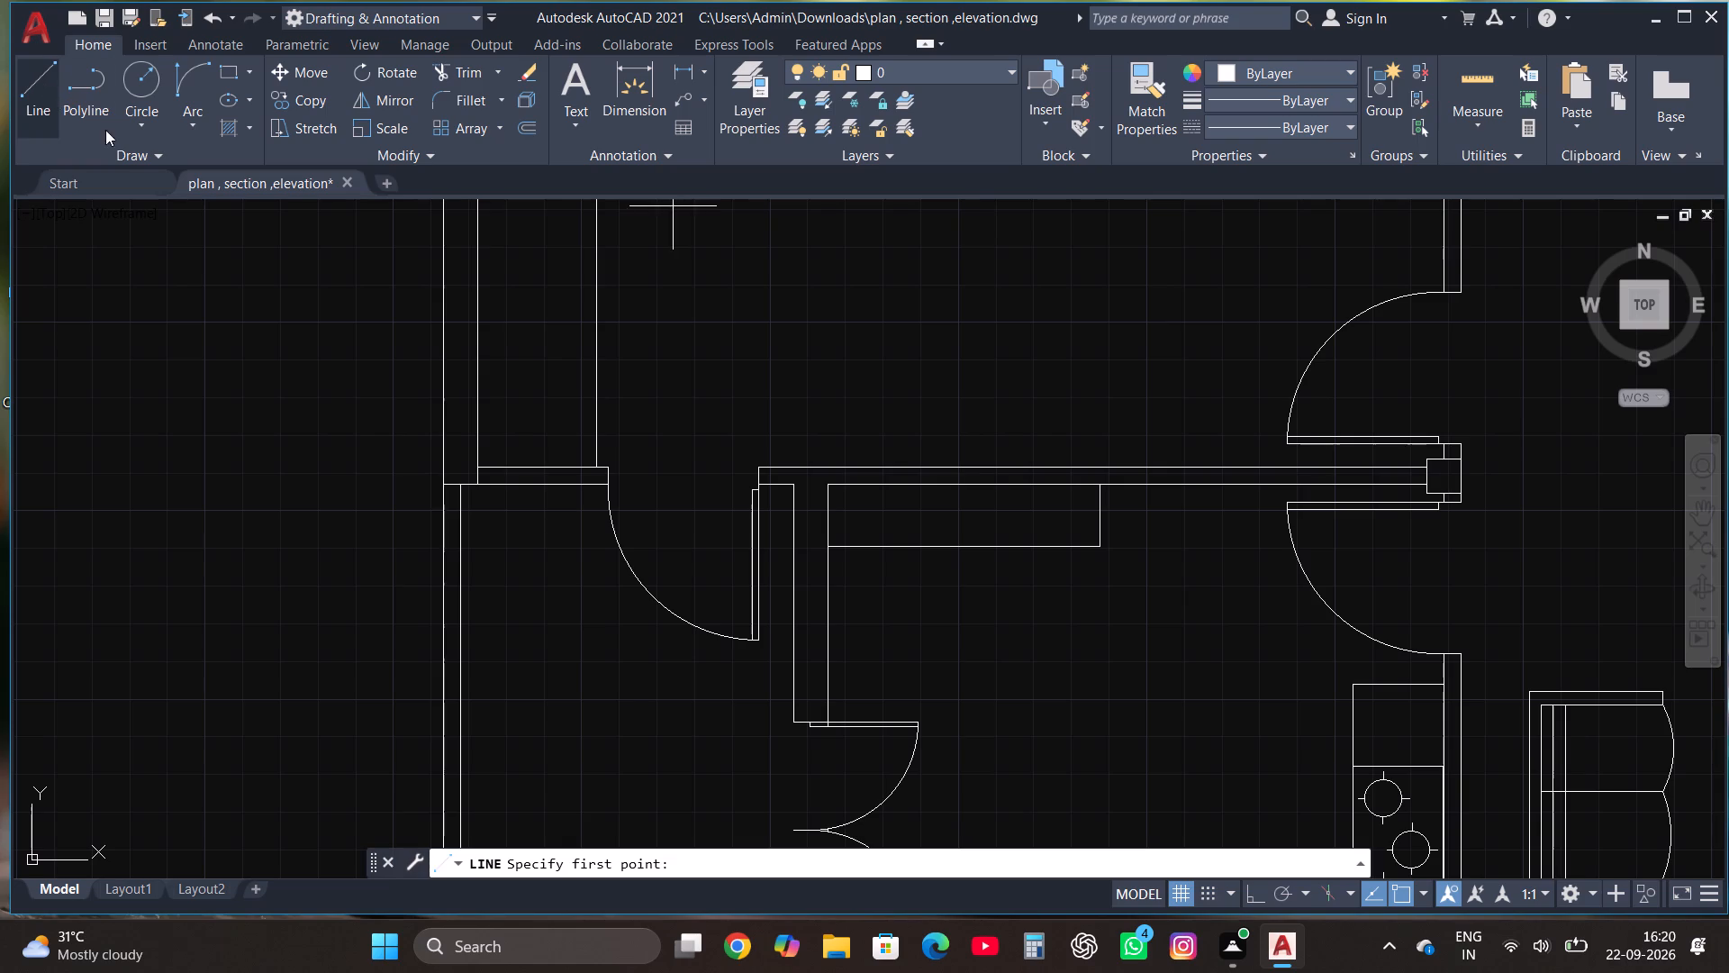
pyautogui.click(901, 530)
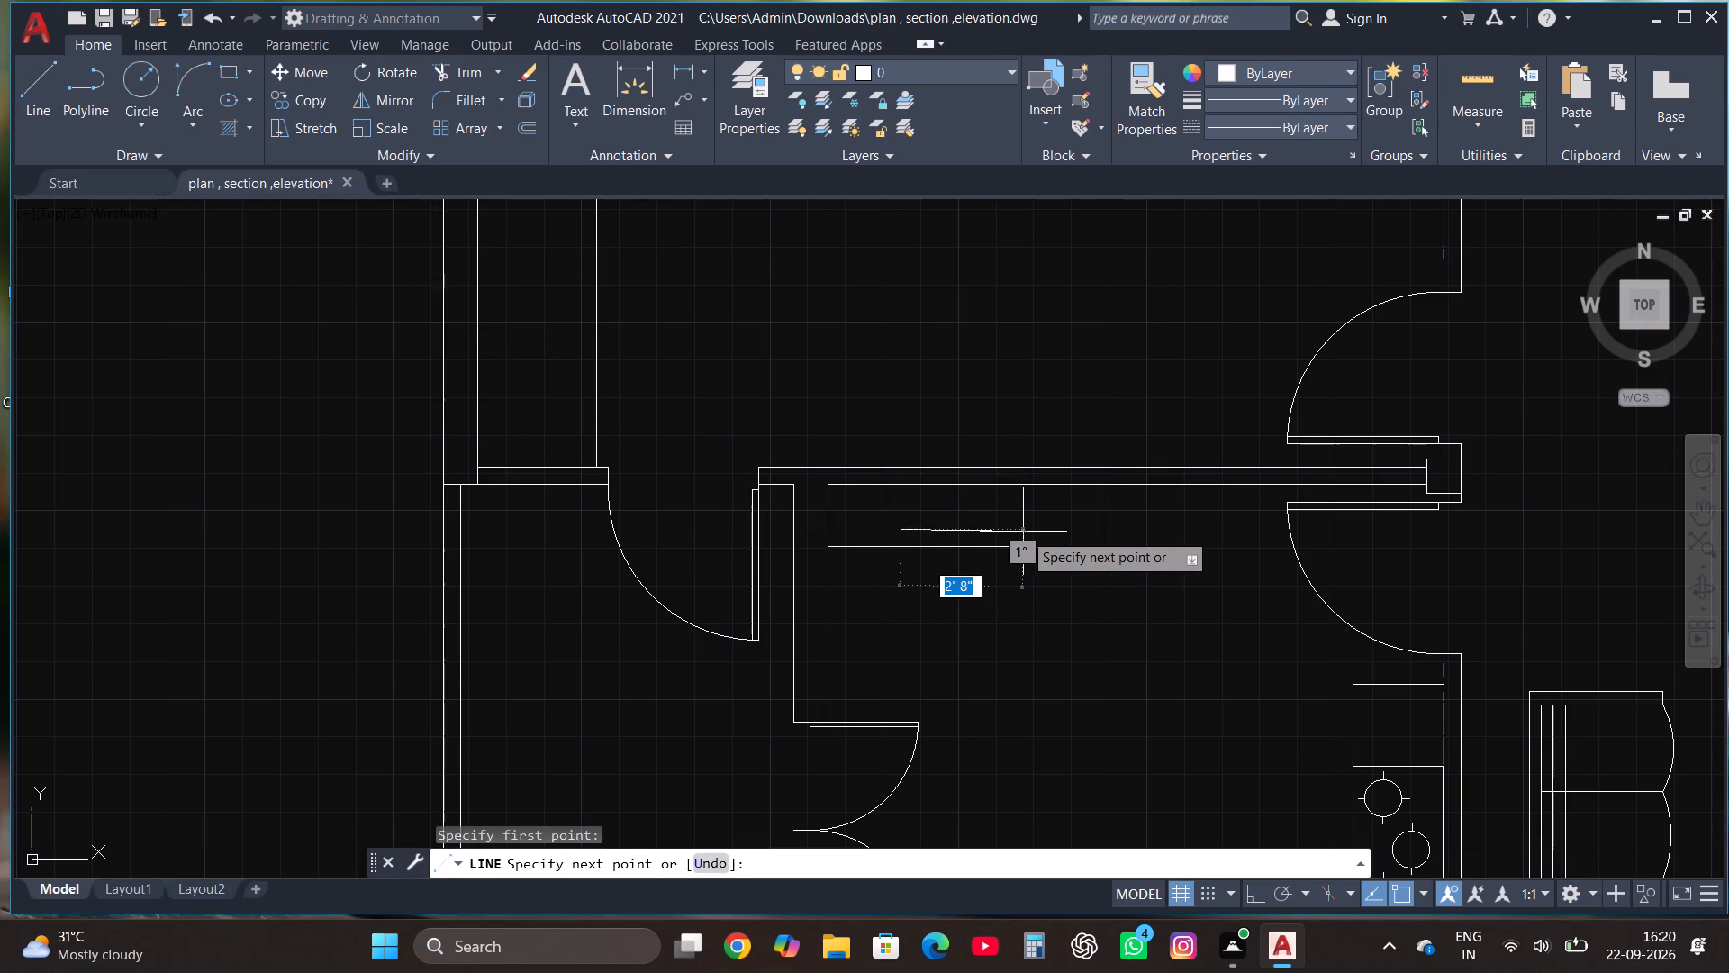
pyautogui.press('F8')
pyautogui.click(1022, 532)
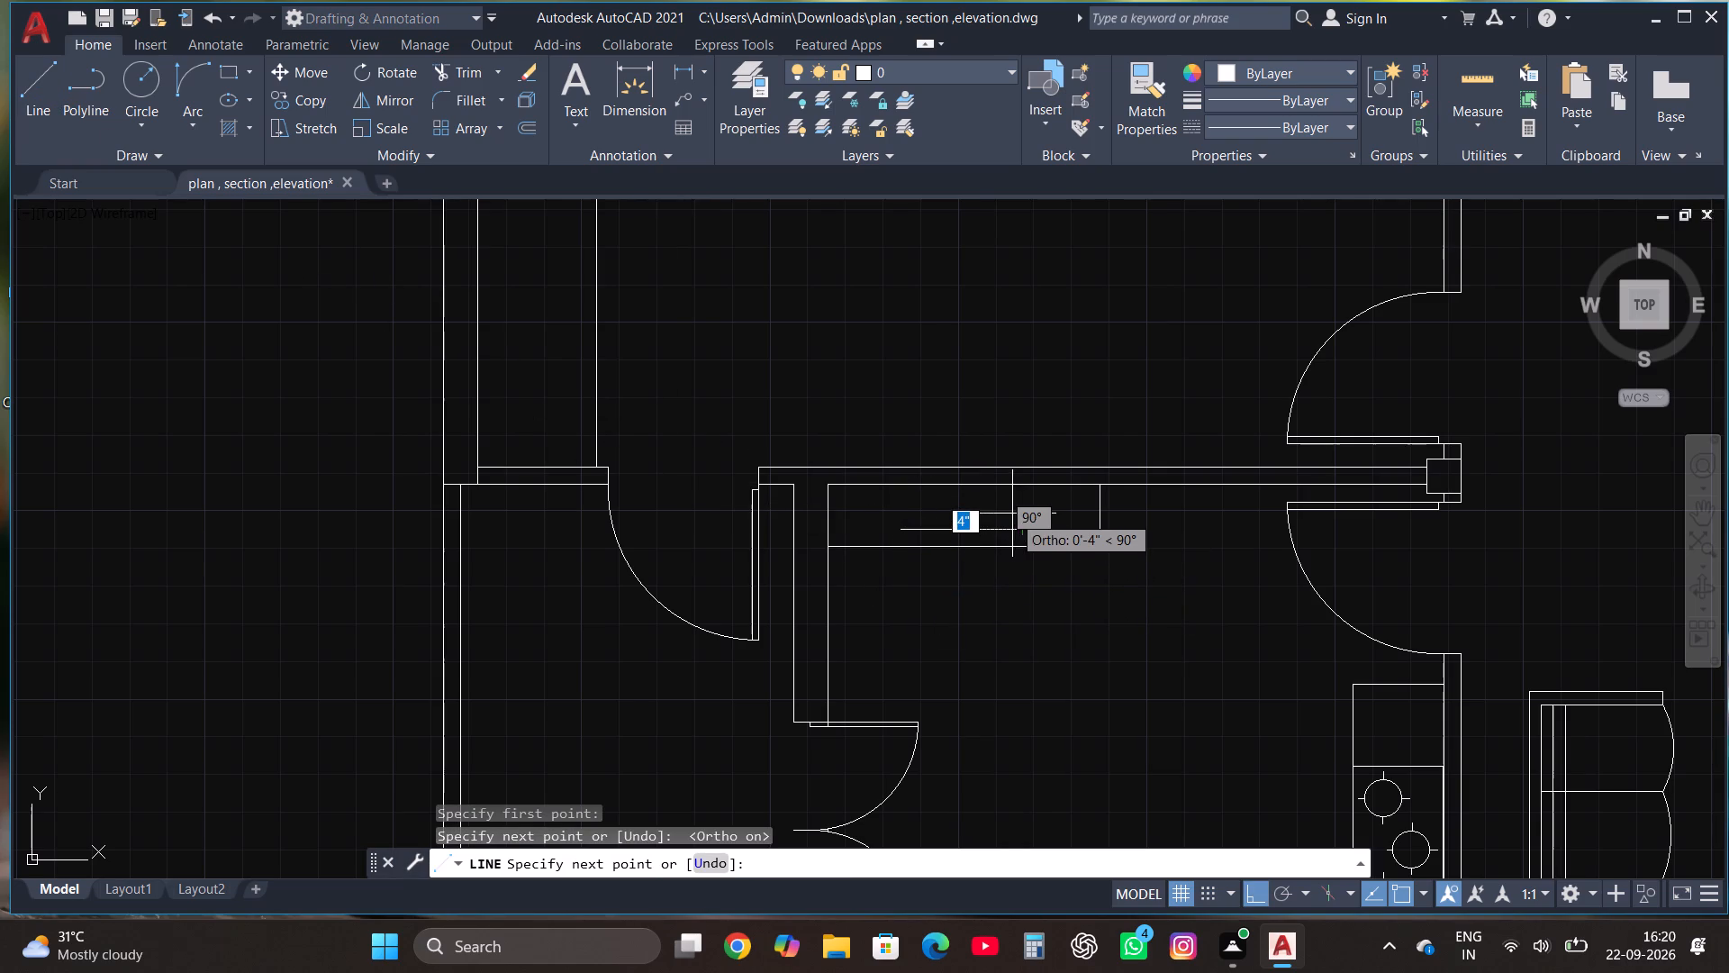
# Draw a thin rectangle about 1'-5" by 1" resting on the line inside the upper-wall rectangle.
pyautogui.scroll(2, 1008, 516)
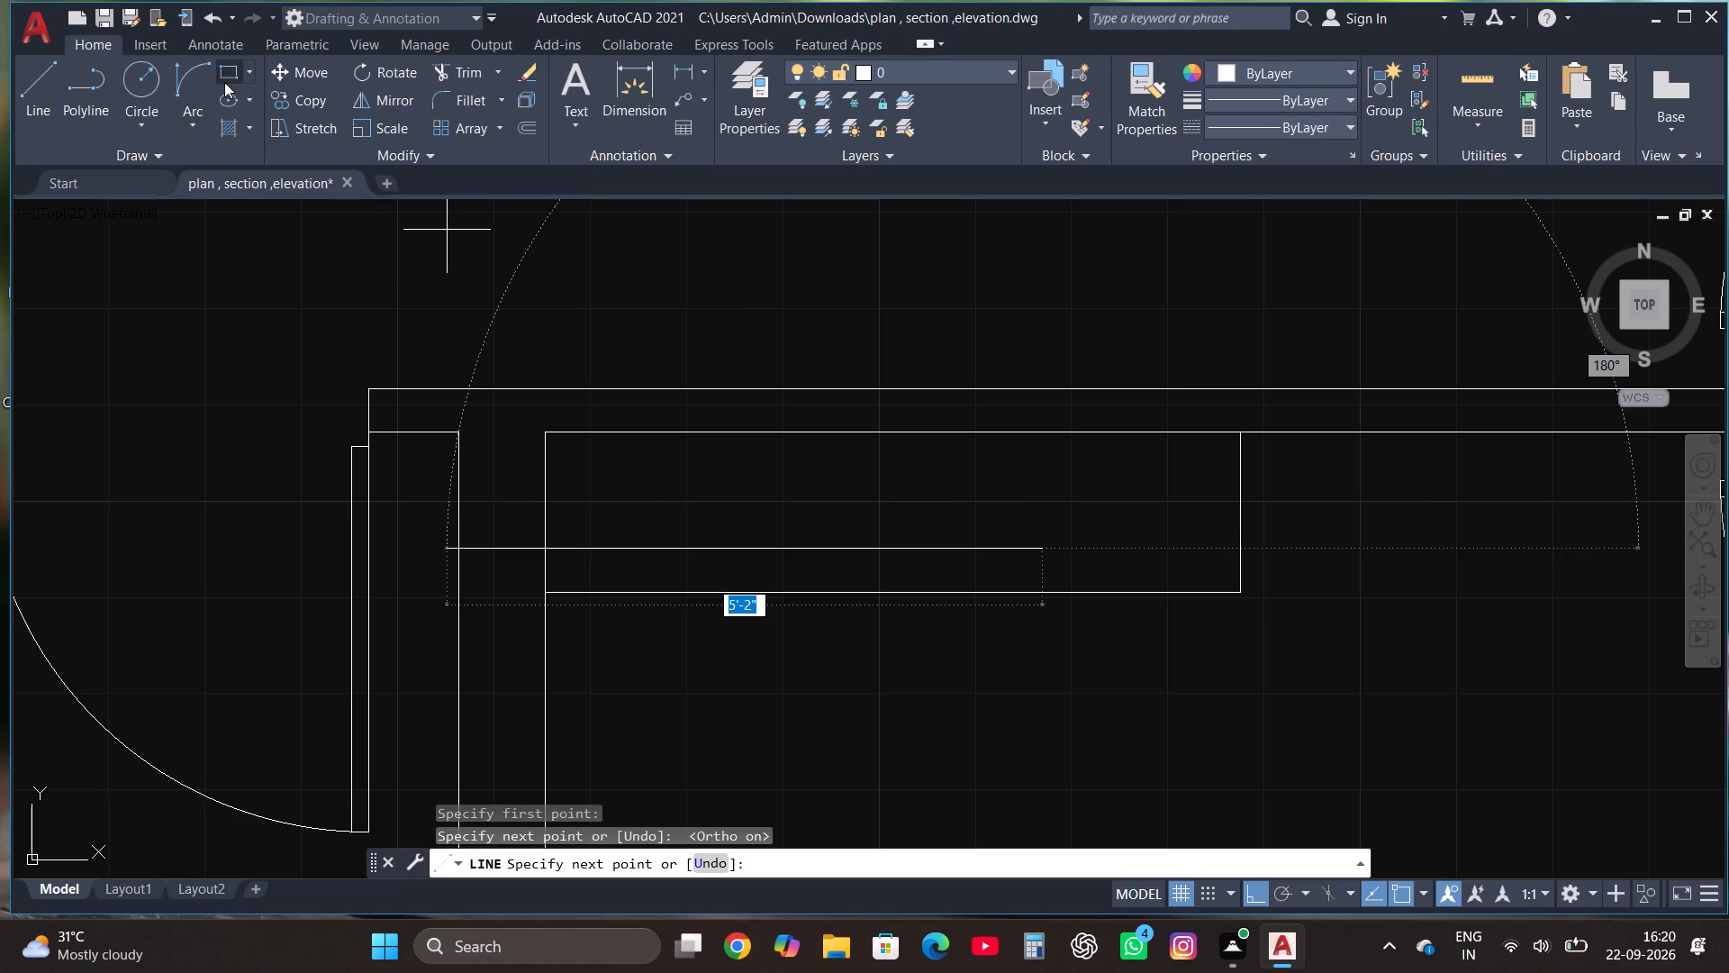
pyautogui.click(224, 80)
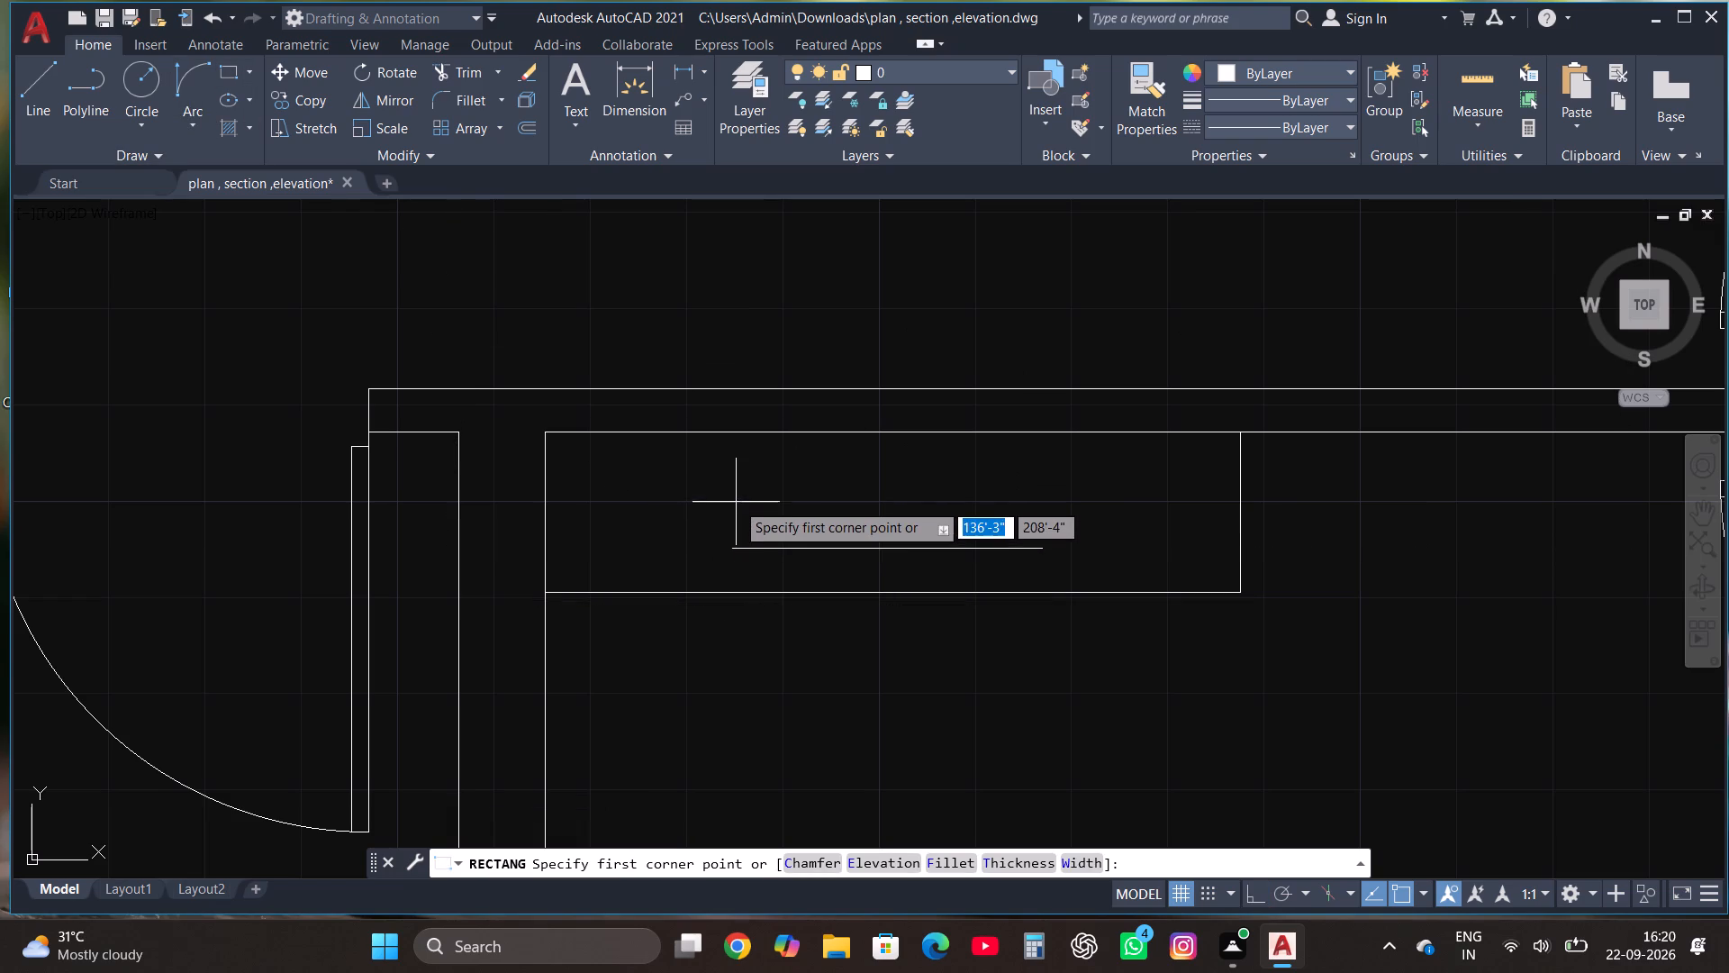
pyautogui.click(788, 549)
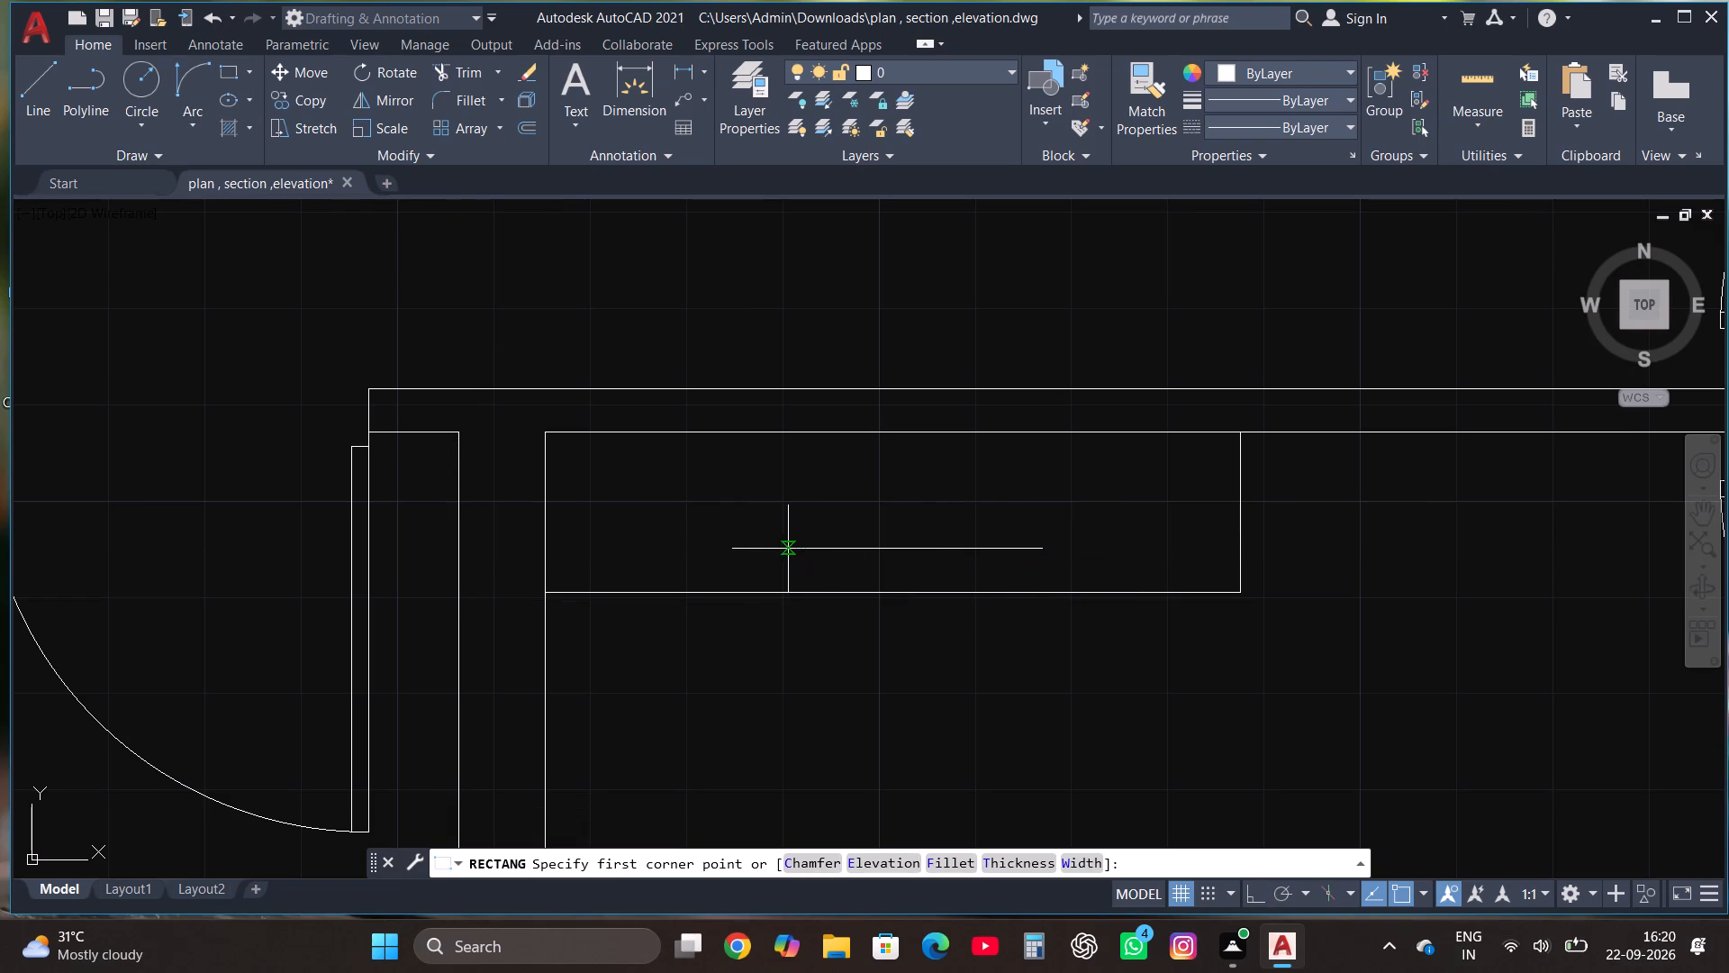
pyautogui.click(955, 537)
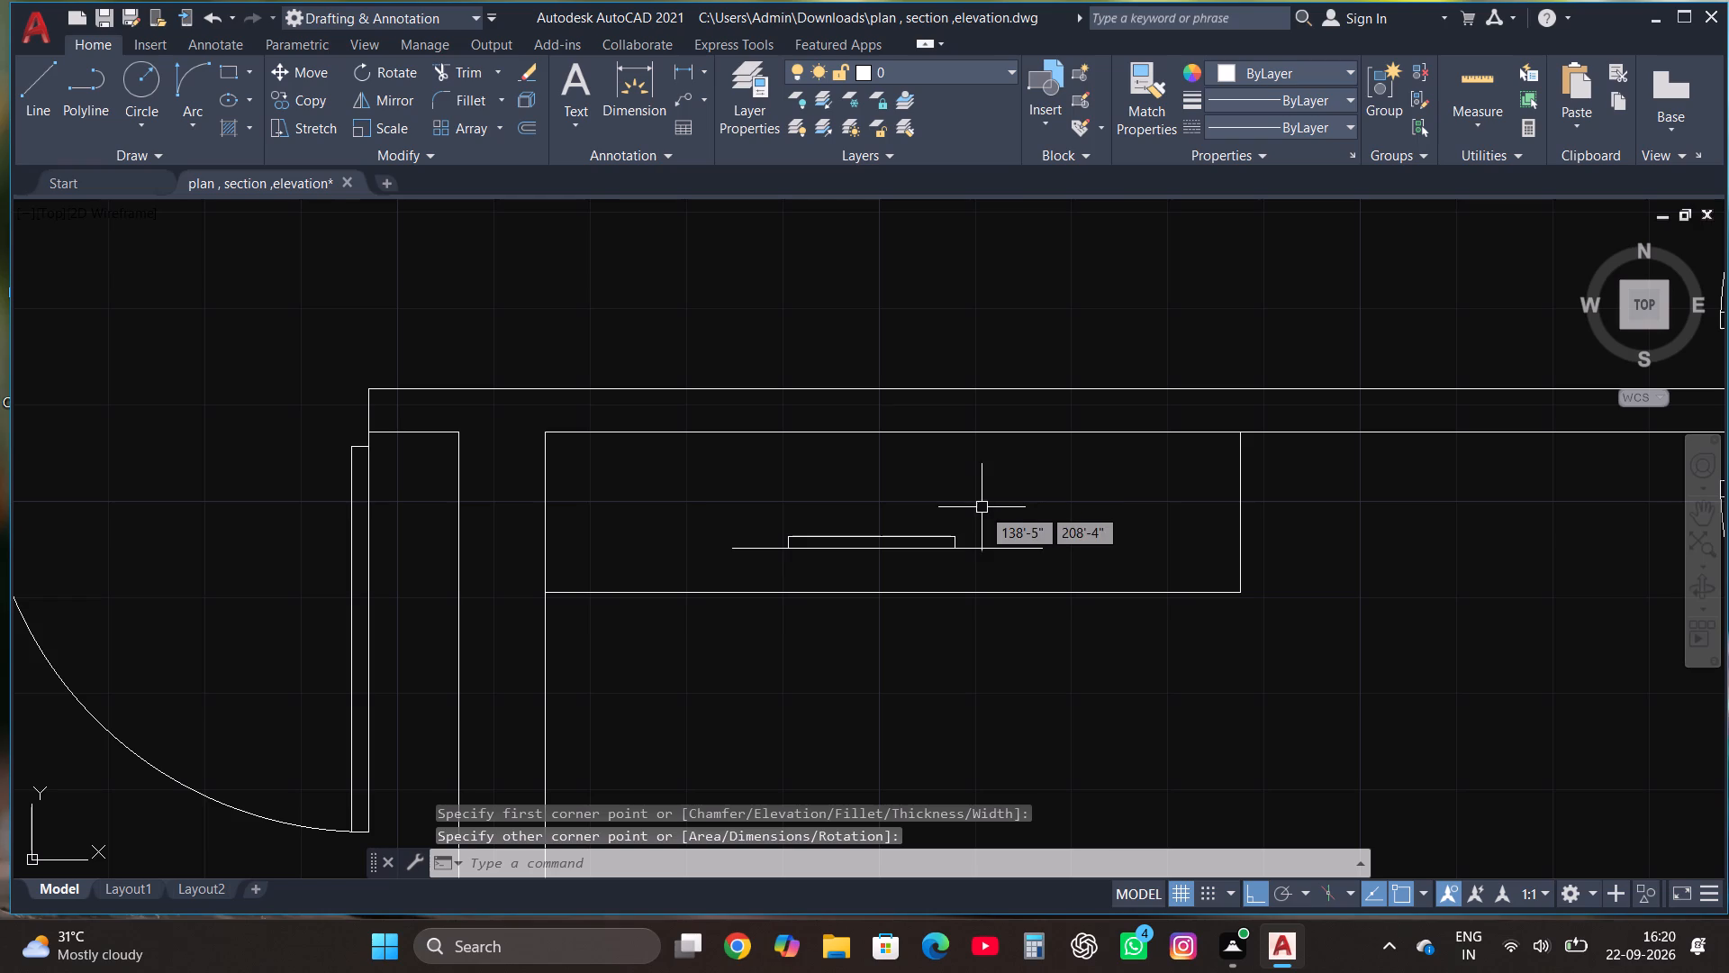
# Stretch the thin rectangle's short edge nearest the living room outward by about 1" along the line.
pyautogui.click(946, 532)
pyautogui.scroll(3, 954, 542)
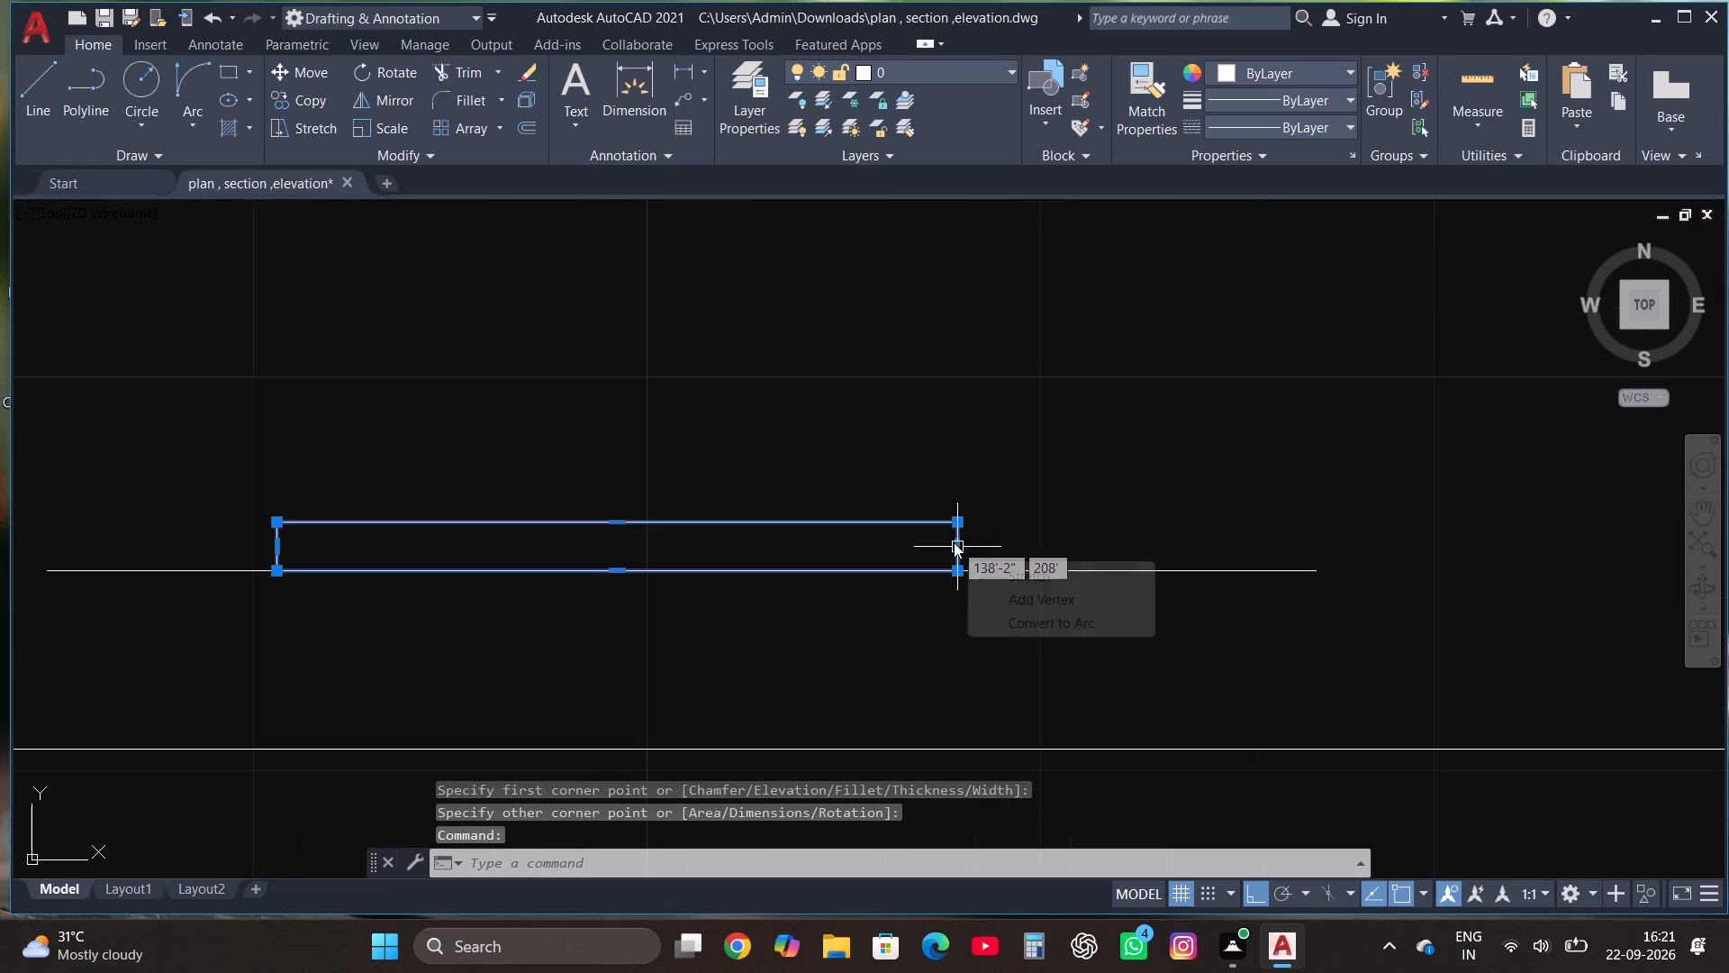
pyautogui.click(954, 542)
pyautogui.click(1008, 548)
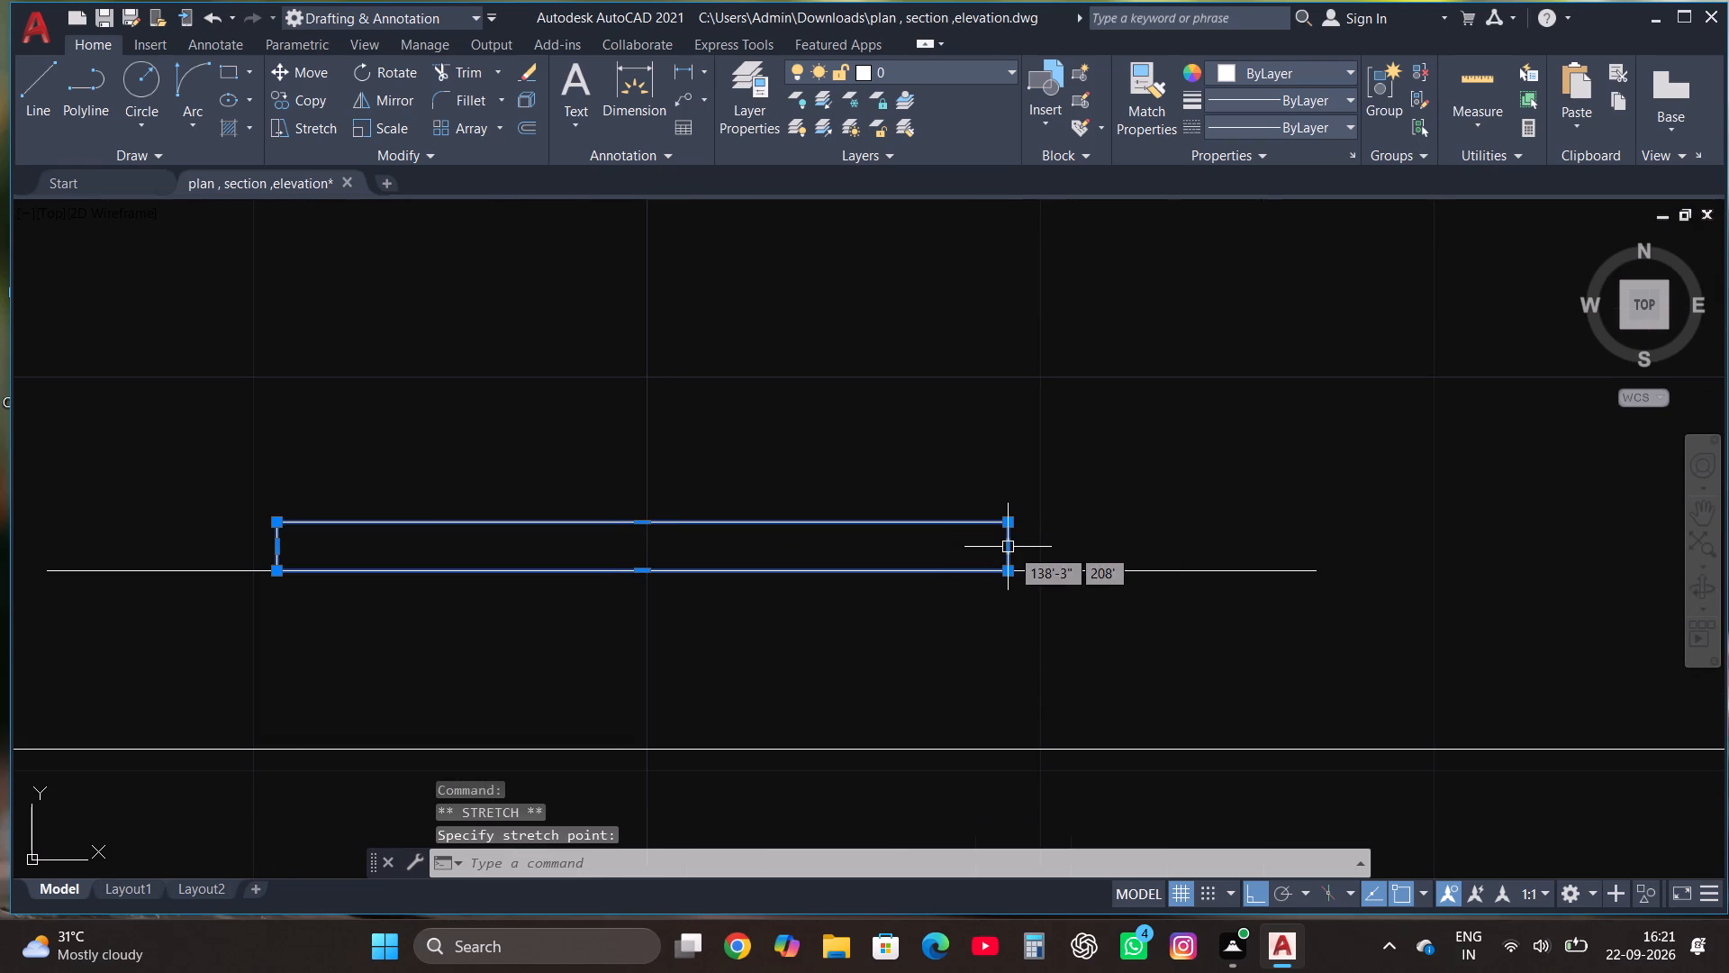
pyautogui.scroll(-2, 1011, 564)
pyautogui.press('Escape')
pyautogui.scroll(-2, 1055, 629)
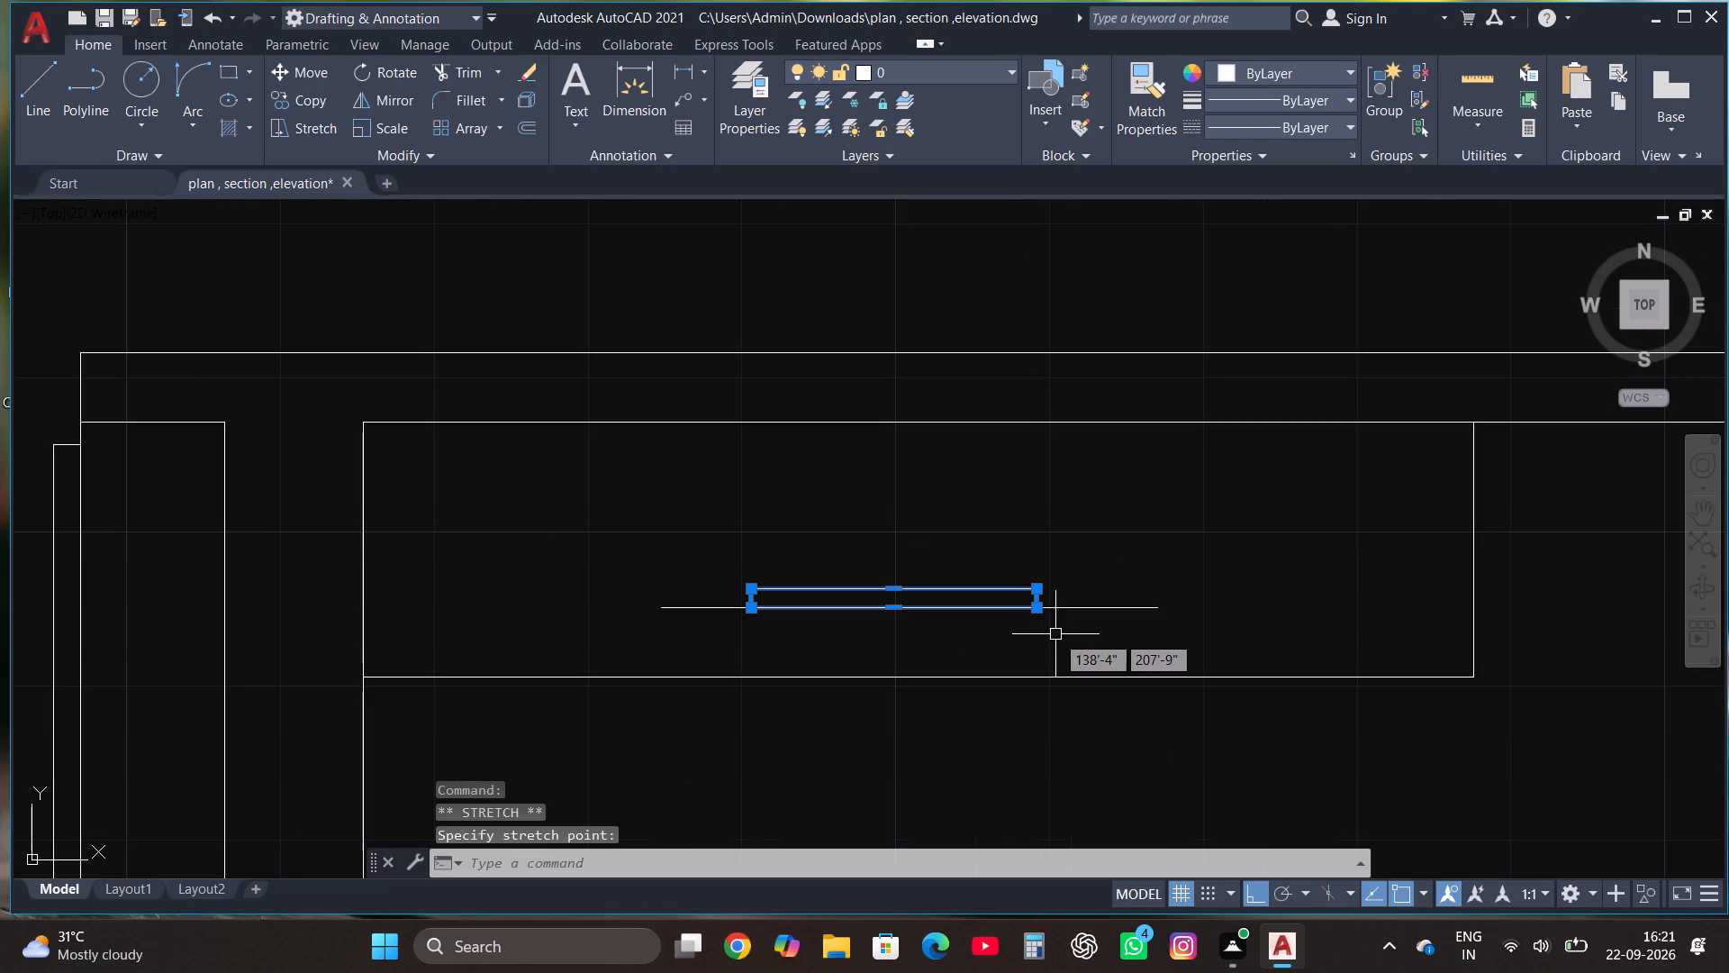
pyautogui.scroll(-2, 1055, 634)
pyautogui.press('Escape')
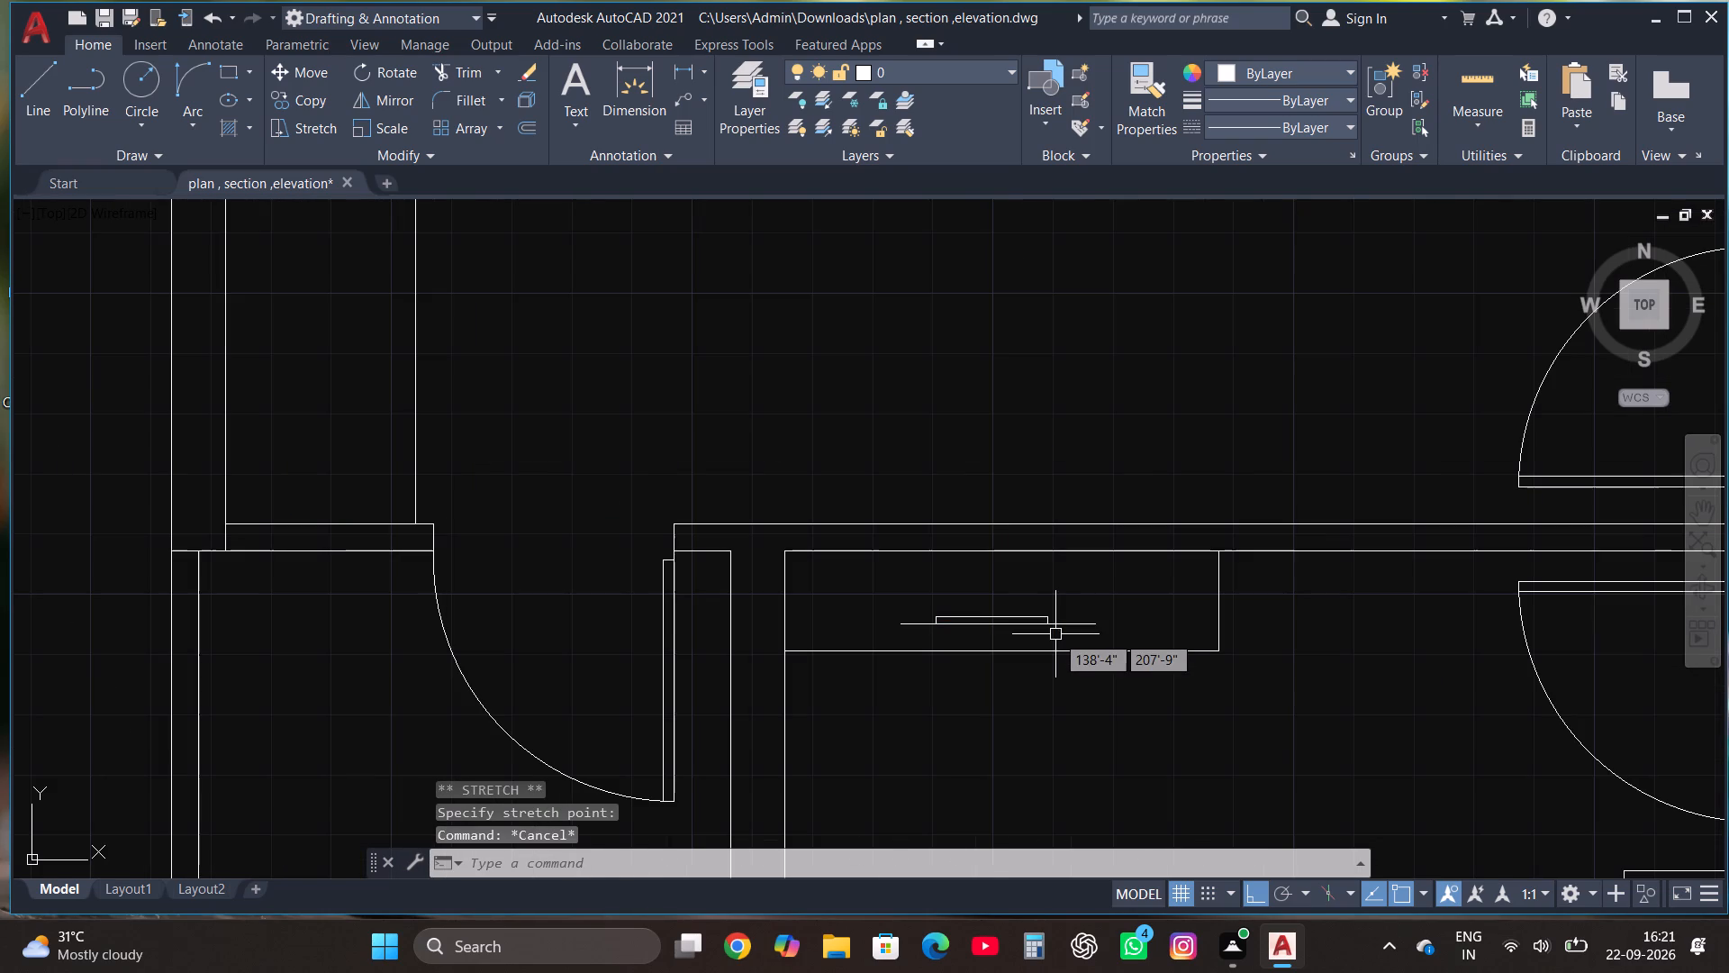
# Save the drawing.
pyautogui.scroll(-1, 1062, 600)
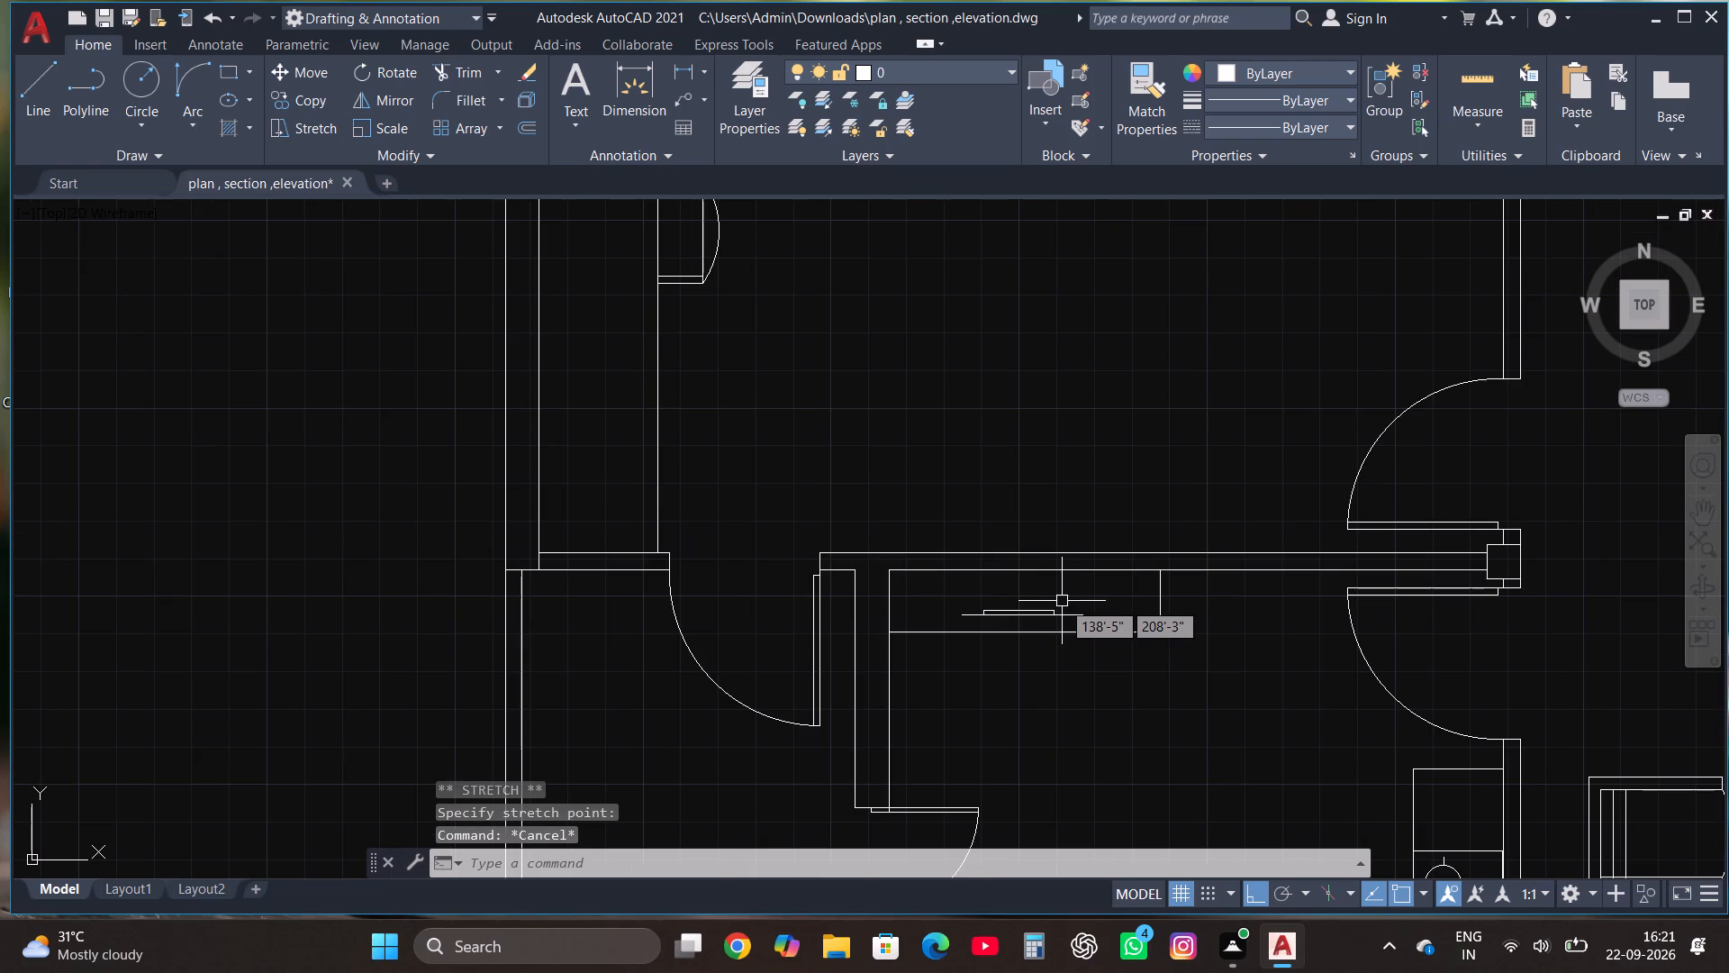
pyautogui.scroll(-2, 1073, 553)
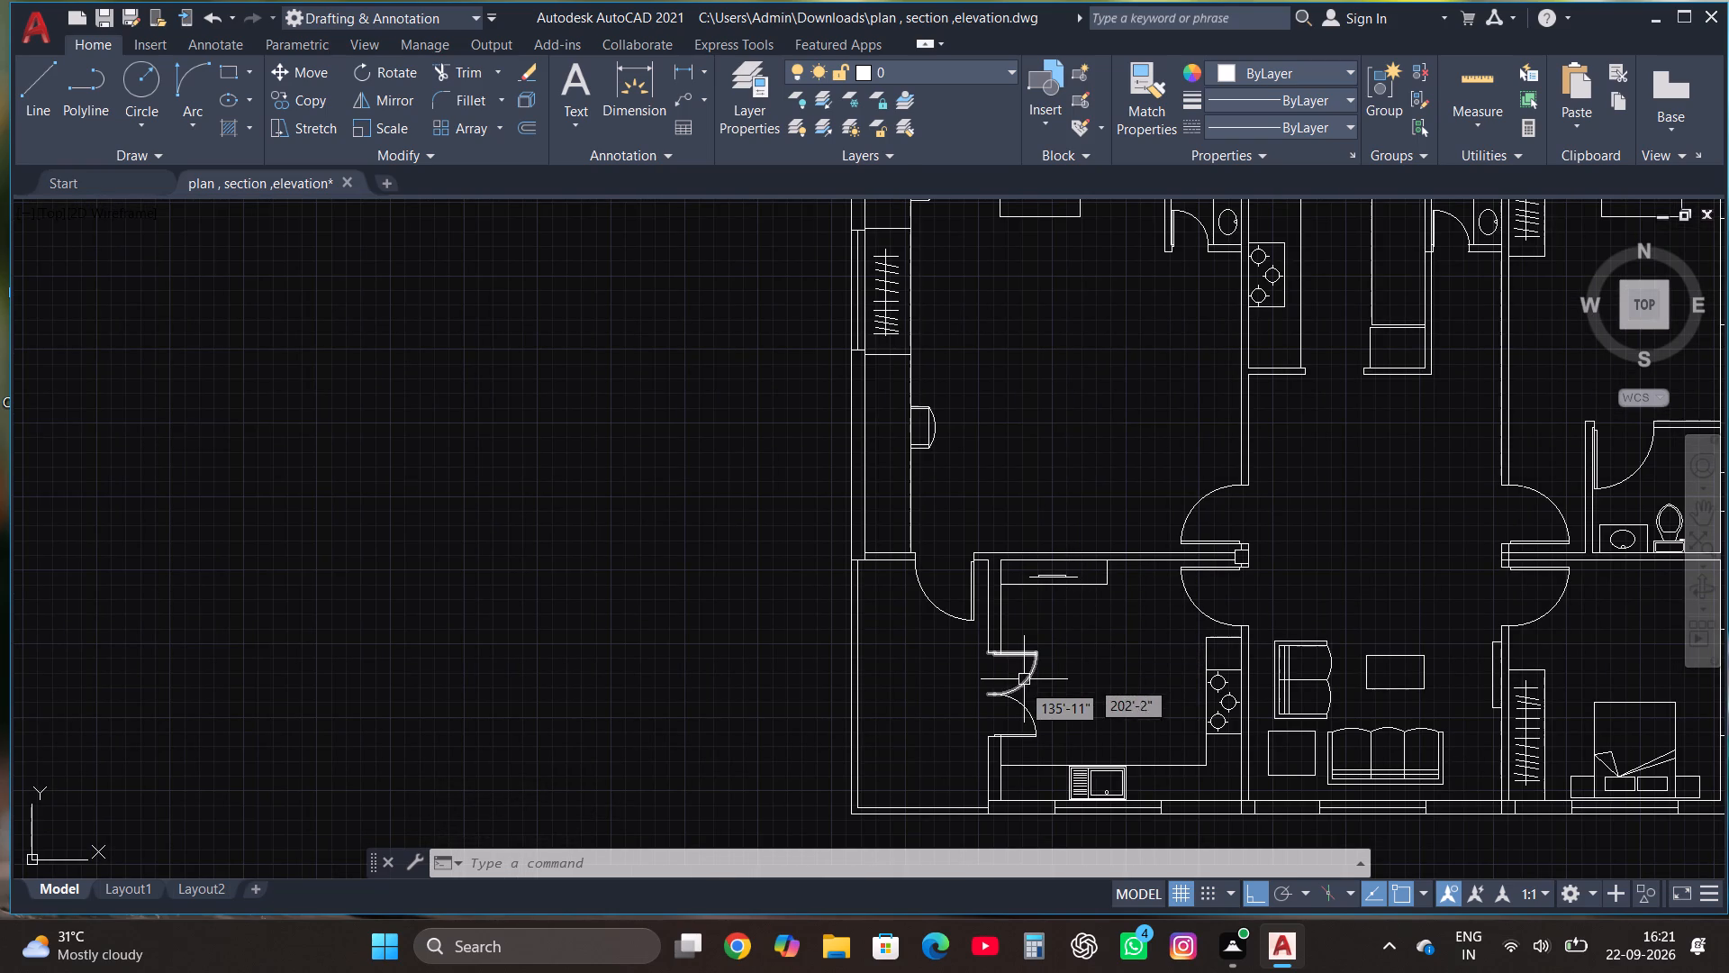
pyautogui.scroll(-1, 798, 646)
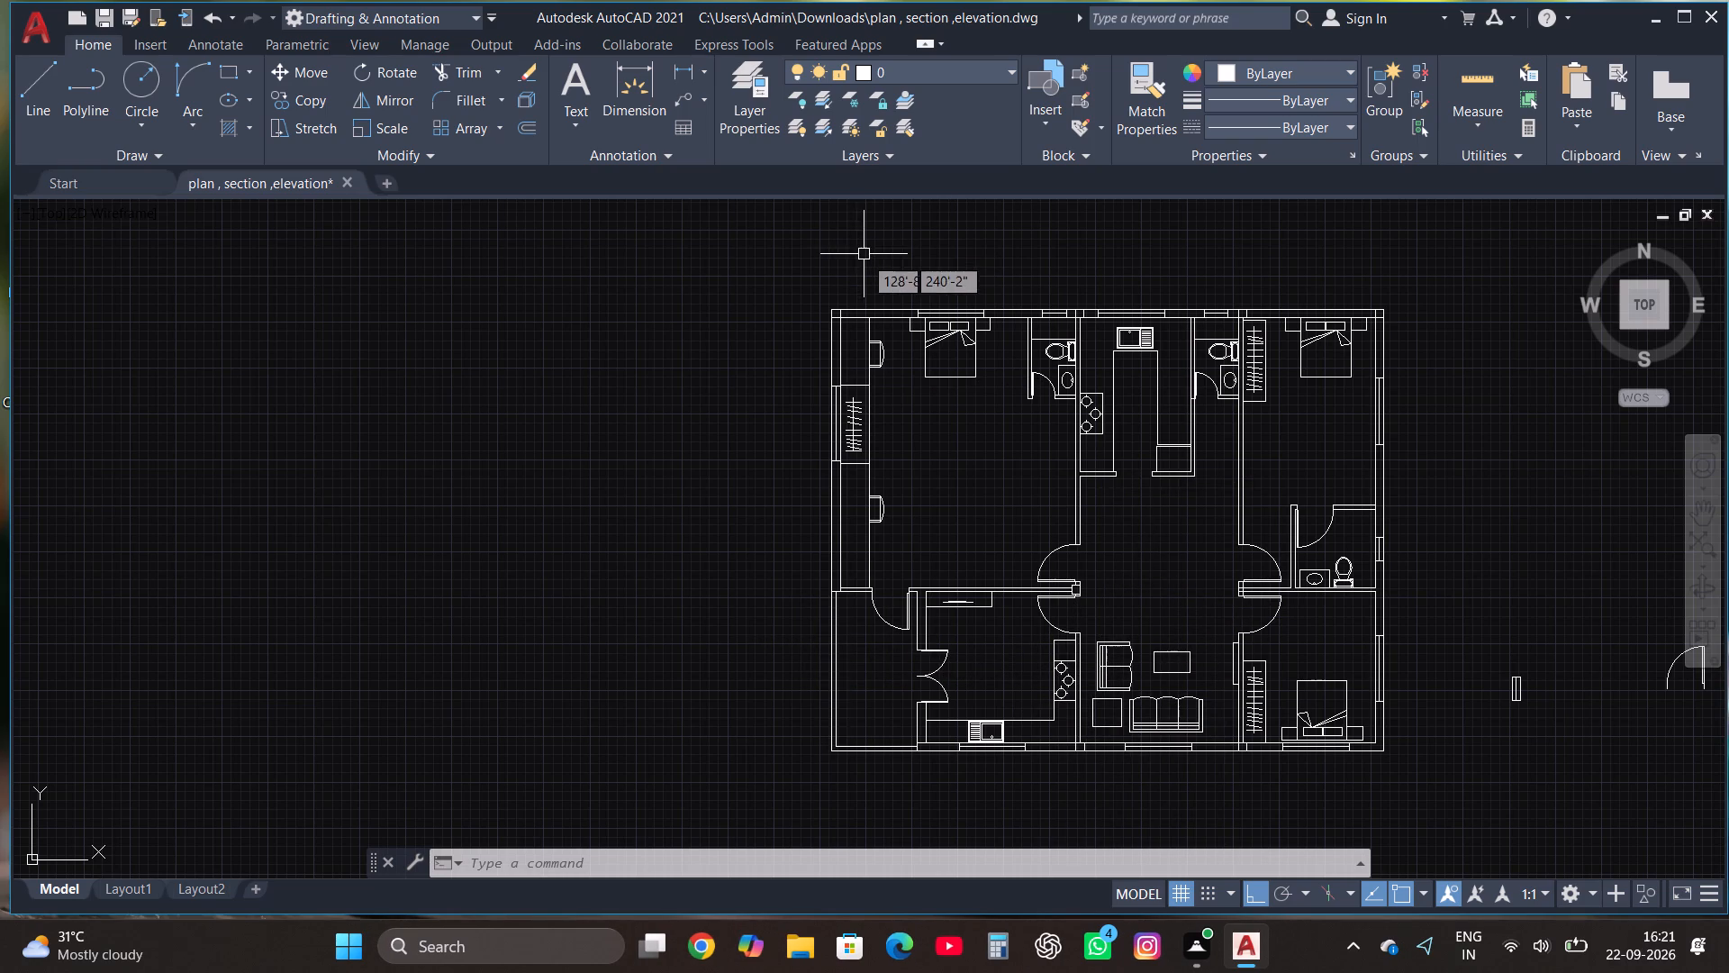
pyautogui.scroll(3, 879, 279)
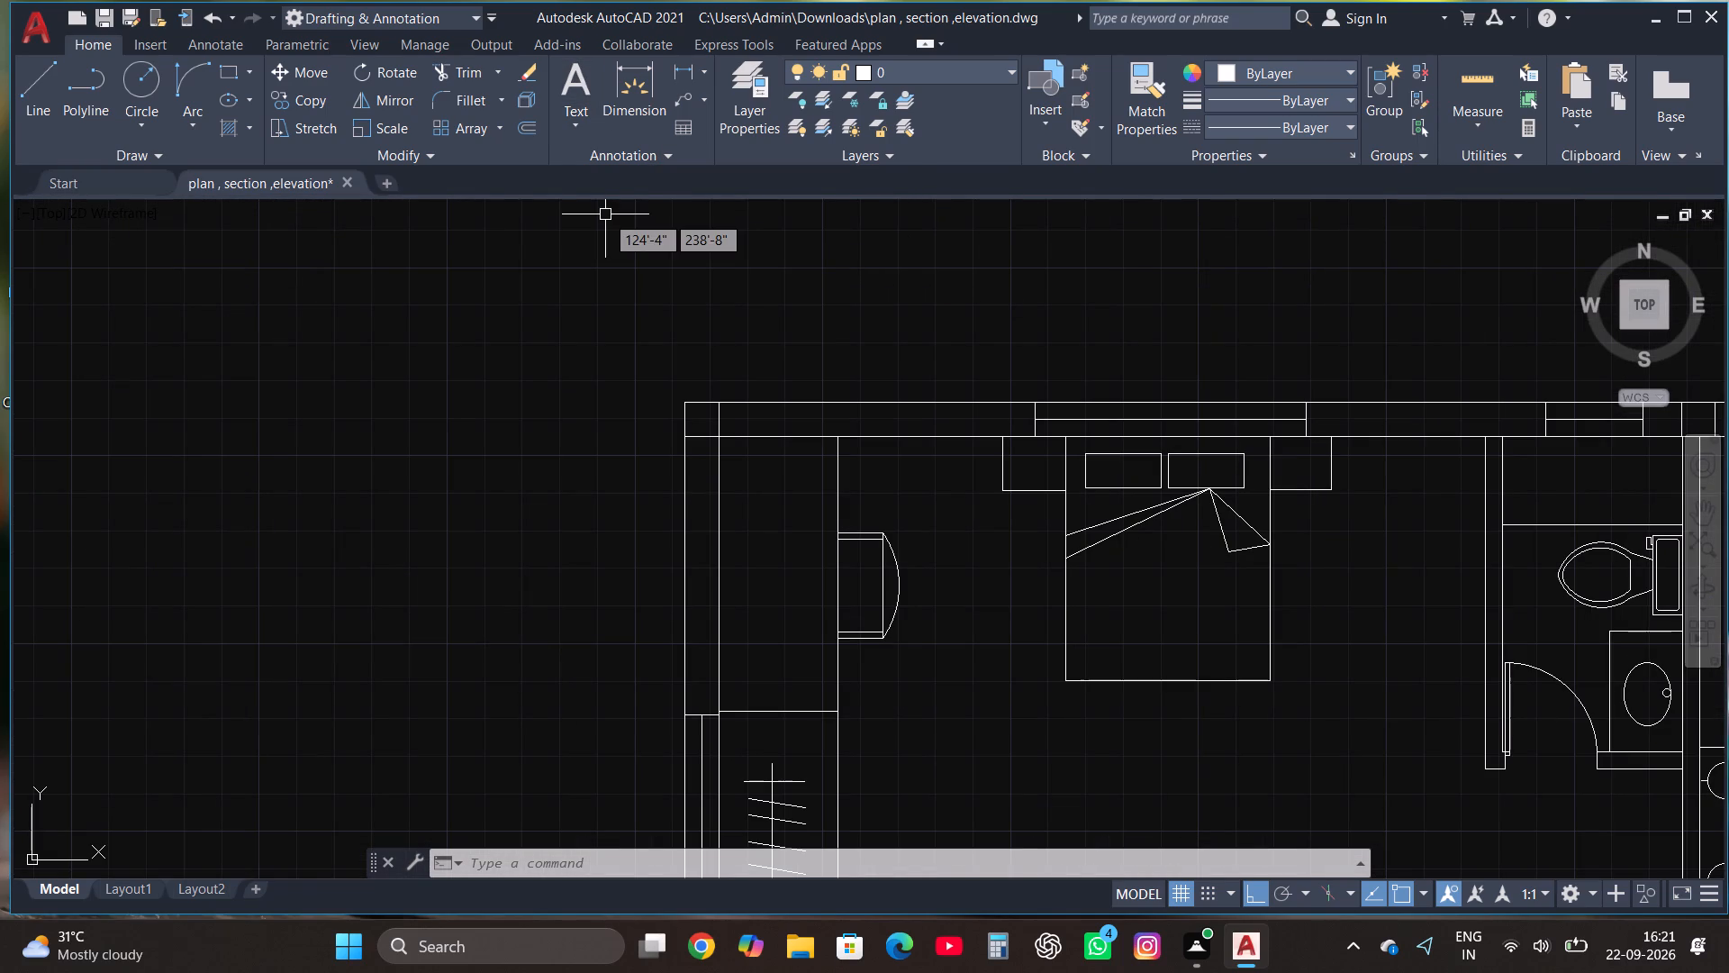
pyautogui.hotkey('ctrl', 's')
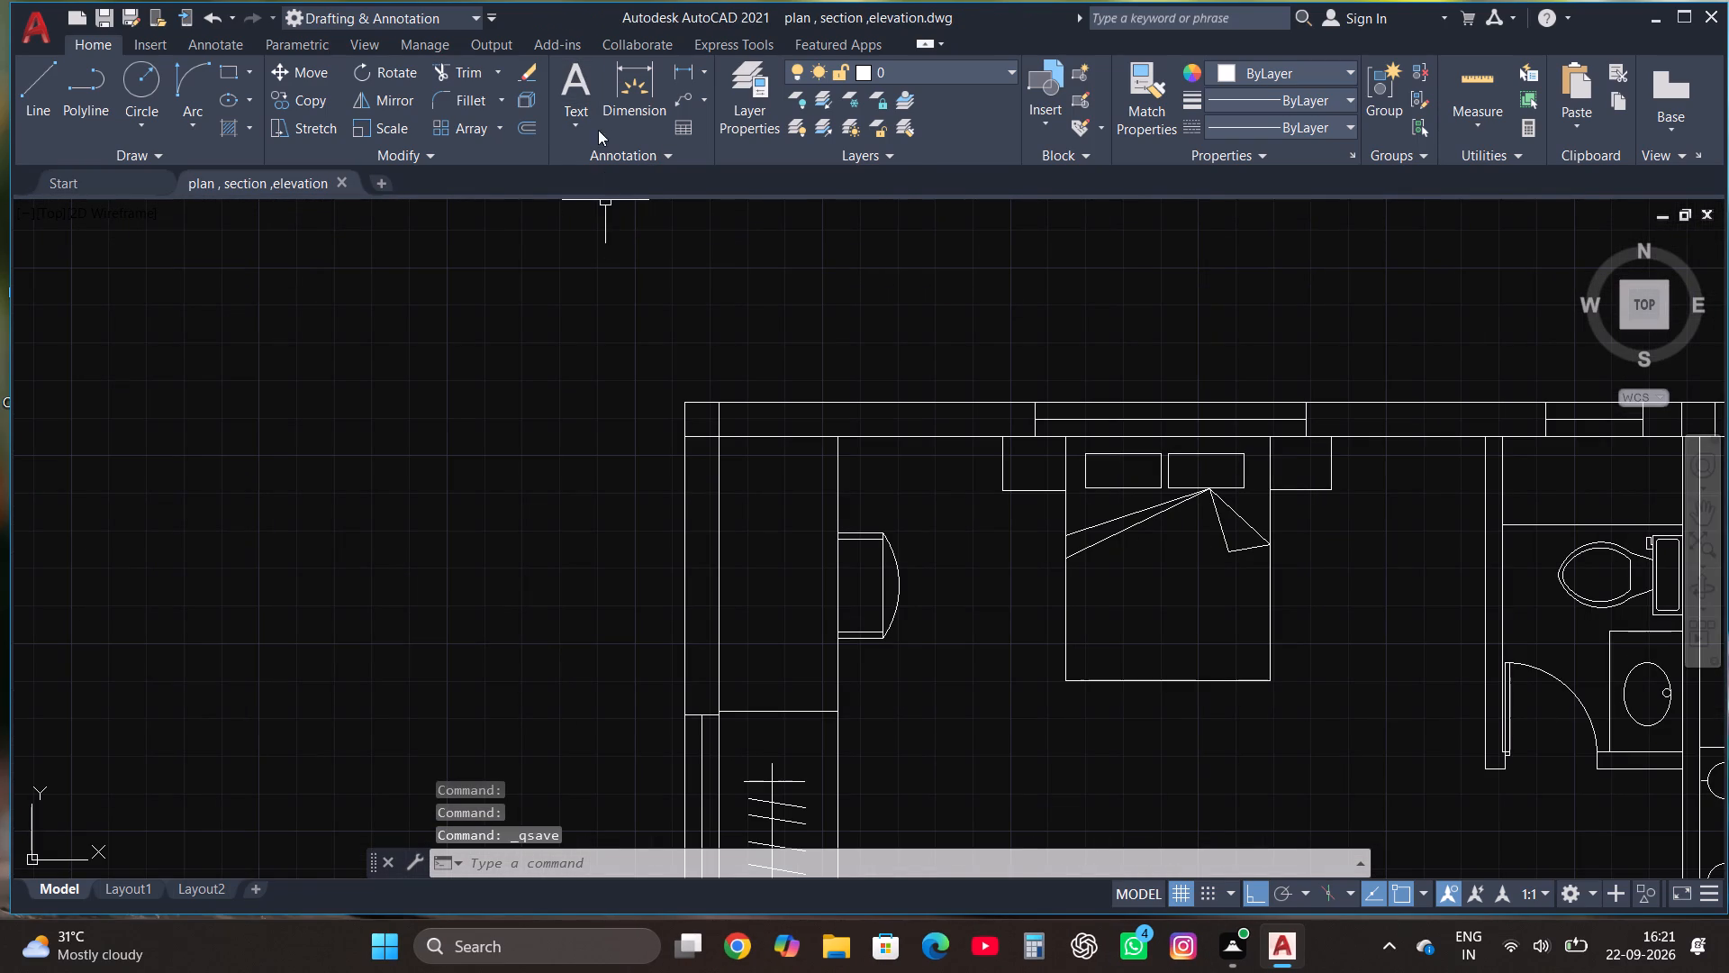
# Add the multiline text label "master bedroom" in the open floor between the wardrobe and the bathroom, below the bed.
pyautogui.click(578, 86)
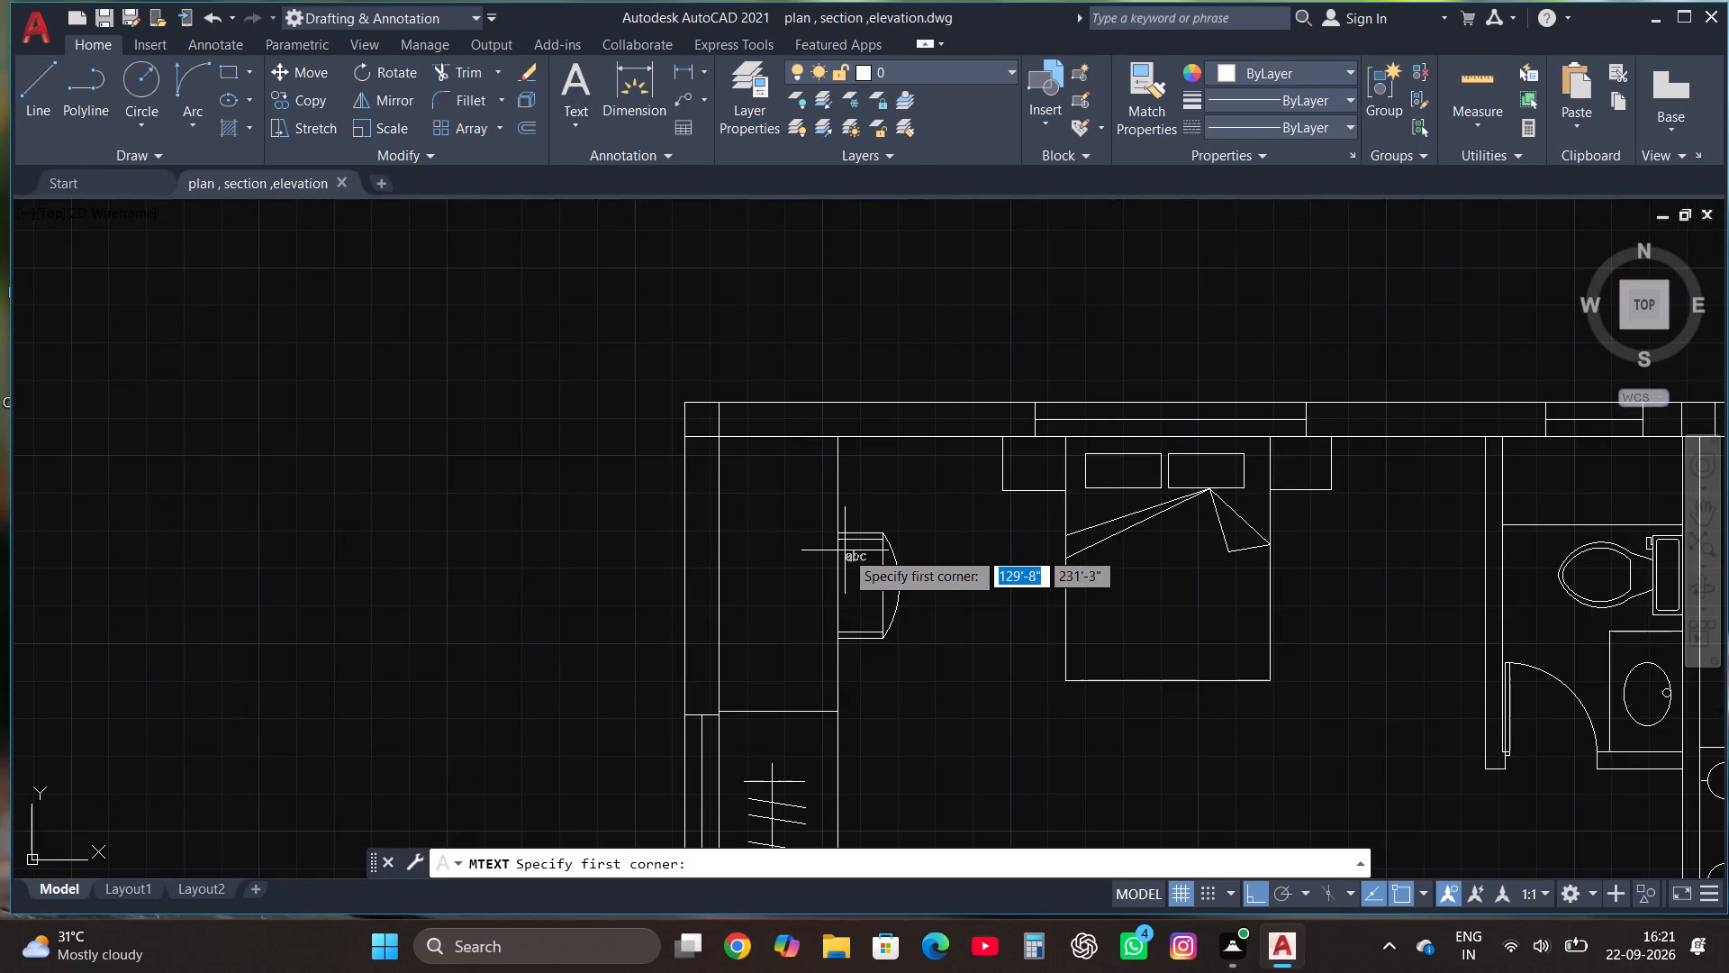
pyautogui.scroll(-2, 855, 495)
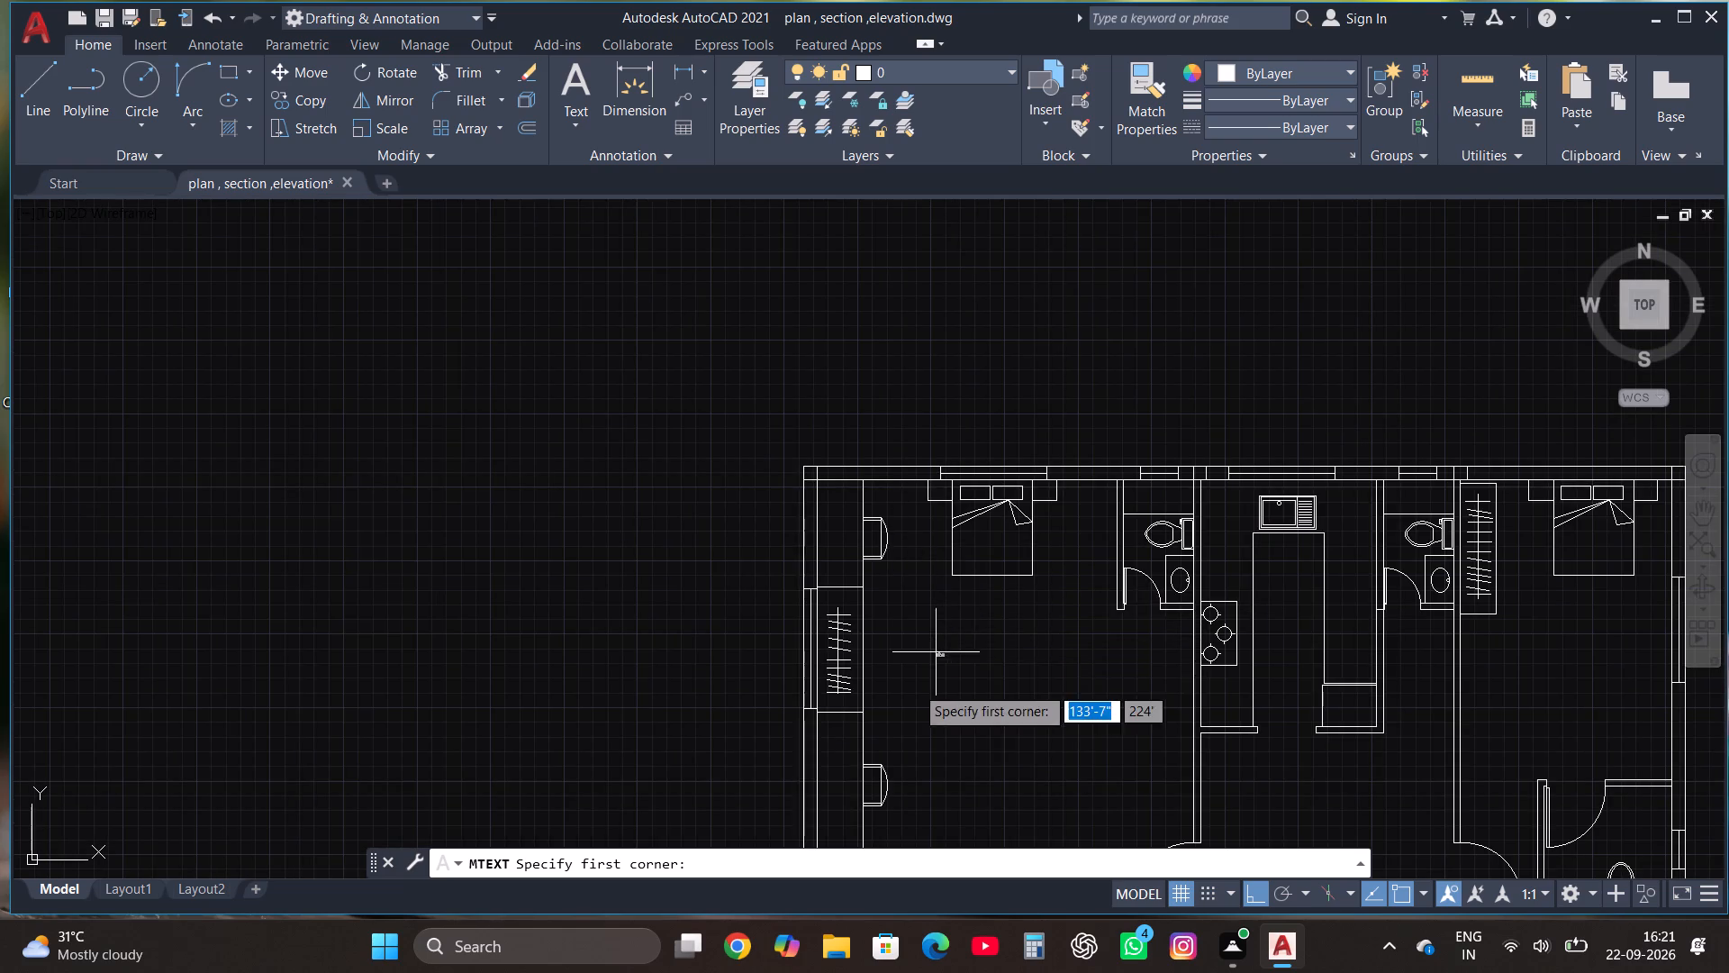
pyautogui.scroll(2, 916, 714)
pyautogui.moveTo(903, 716); pyautogui.dragTo(896, 697)
pyautogui.click(1133, 541)
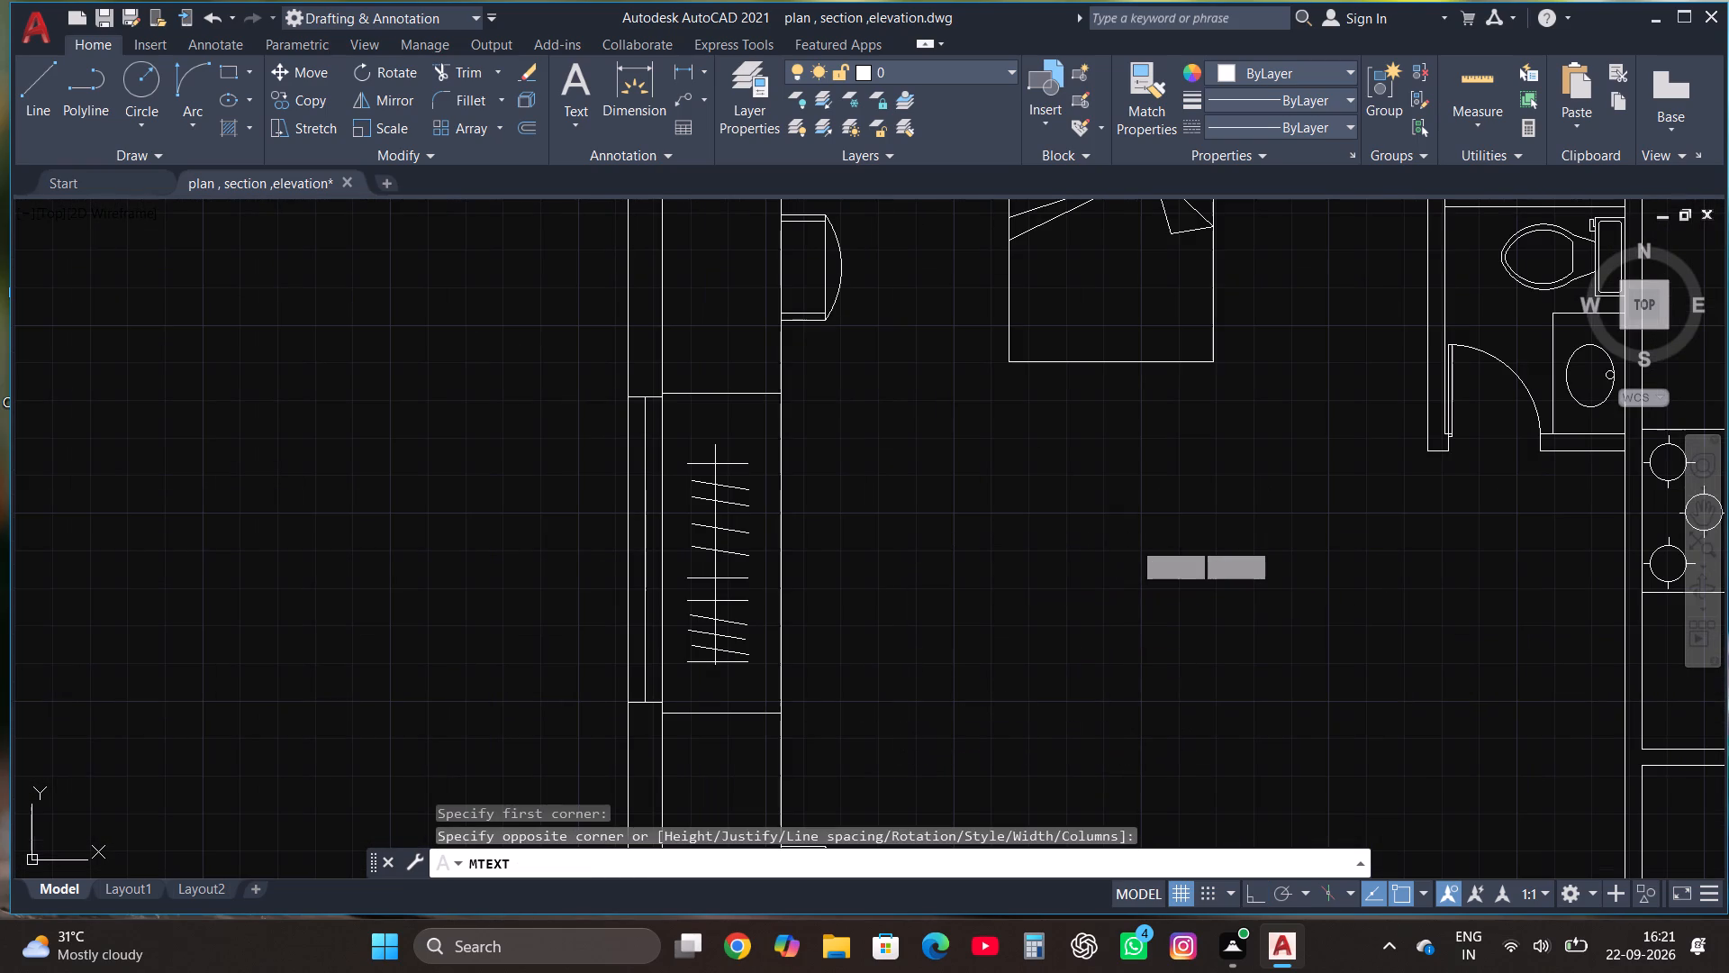
pyautogui.press('m')
pyautogui.write('aste')
pyautogui.press('r')
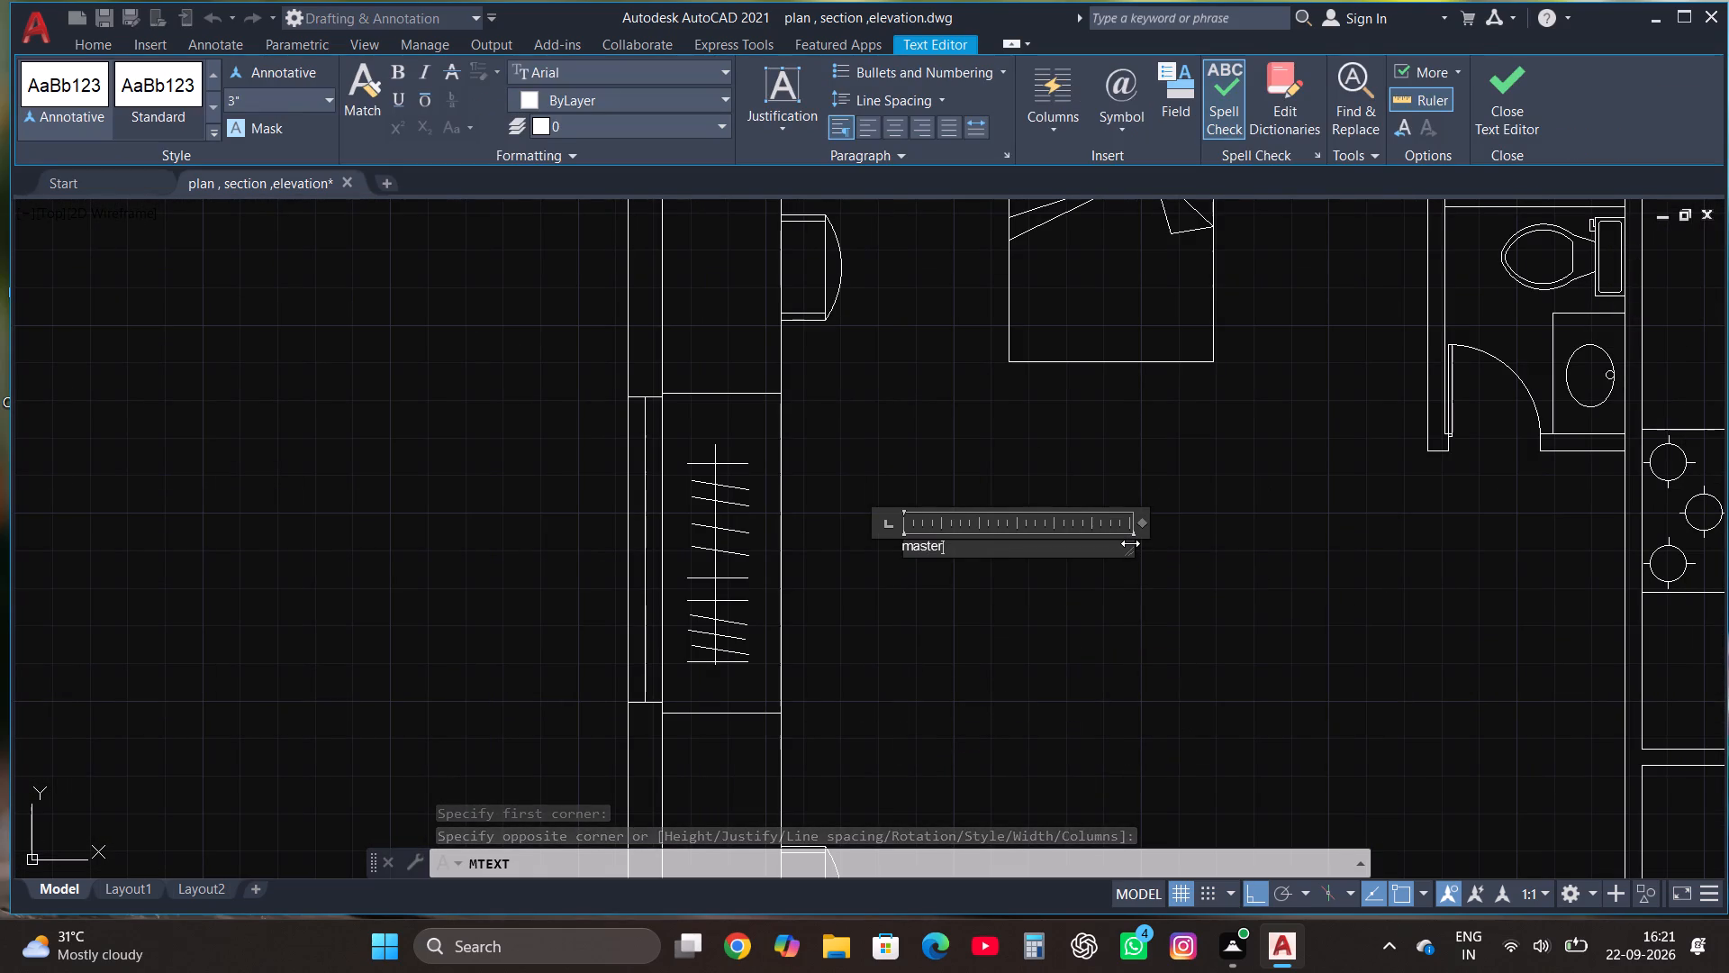
pyautogui.press('space')
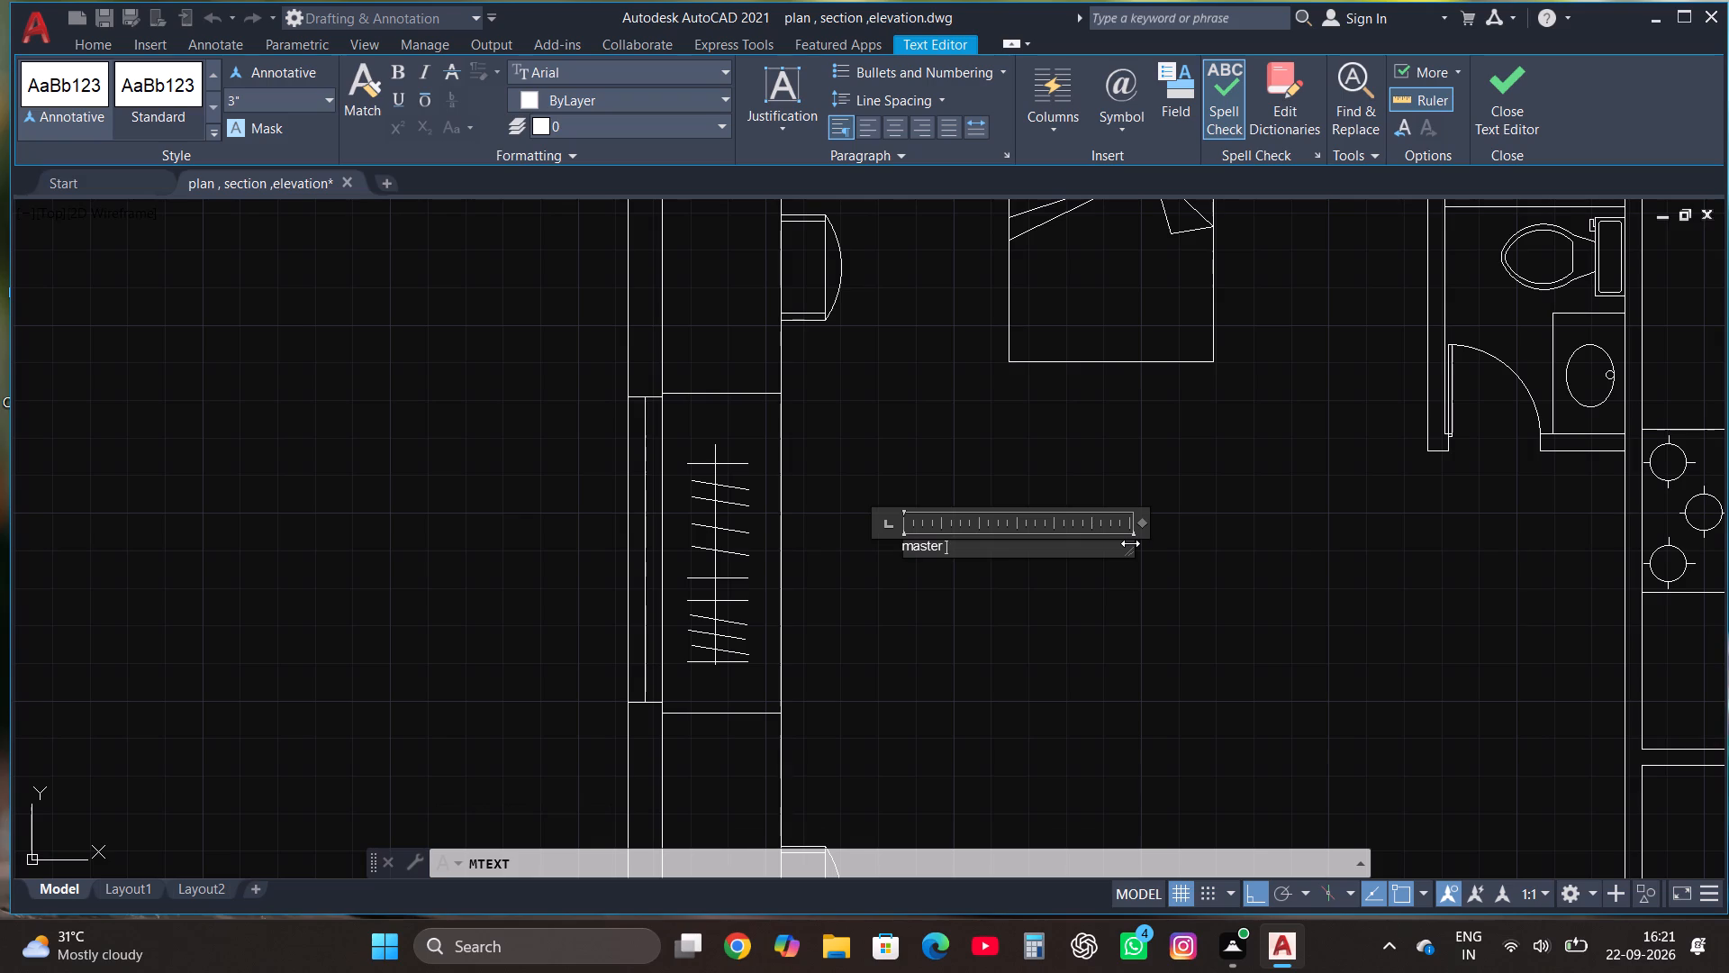
pyautogui.write('bedroom')
pyautogui.click(1522, 94)
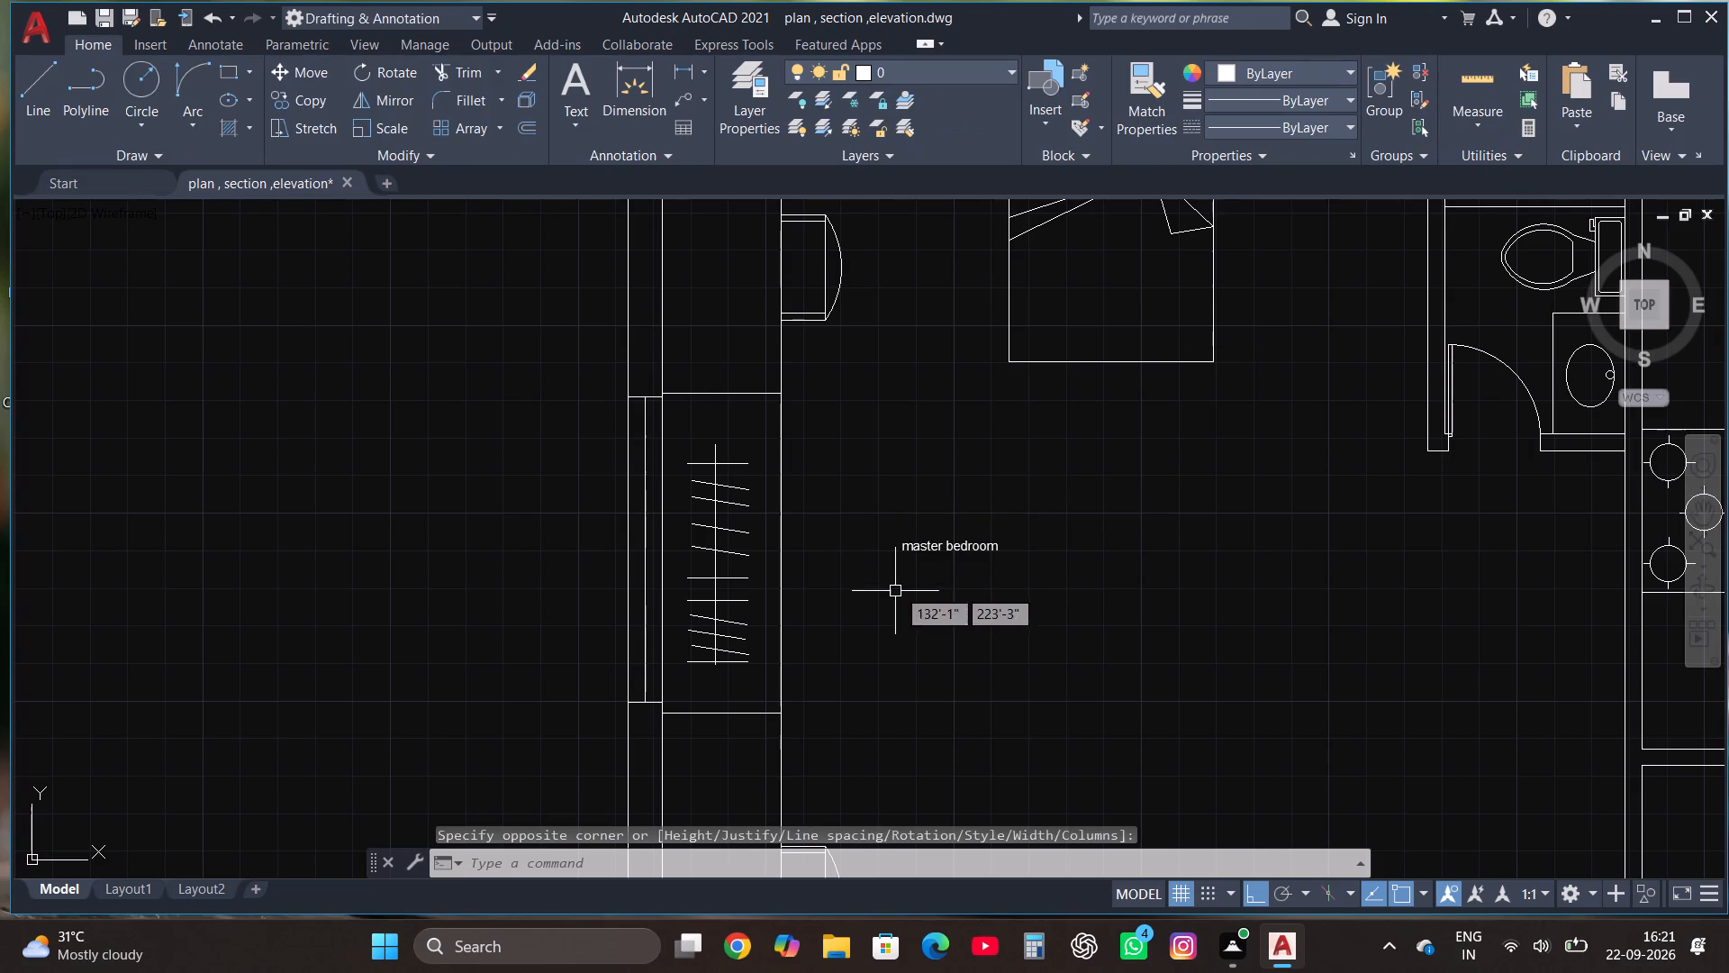
# Scale up the "master bedroom" label freehand from a base point in the middle of its text.
pyautogui.click(939, 550)
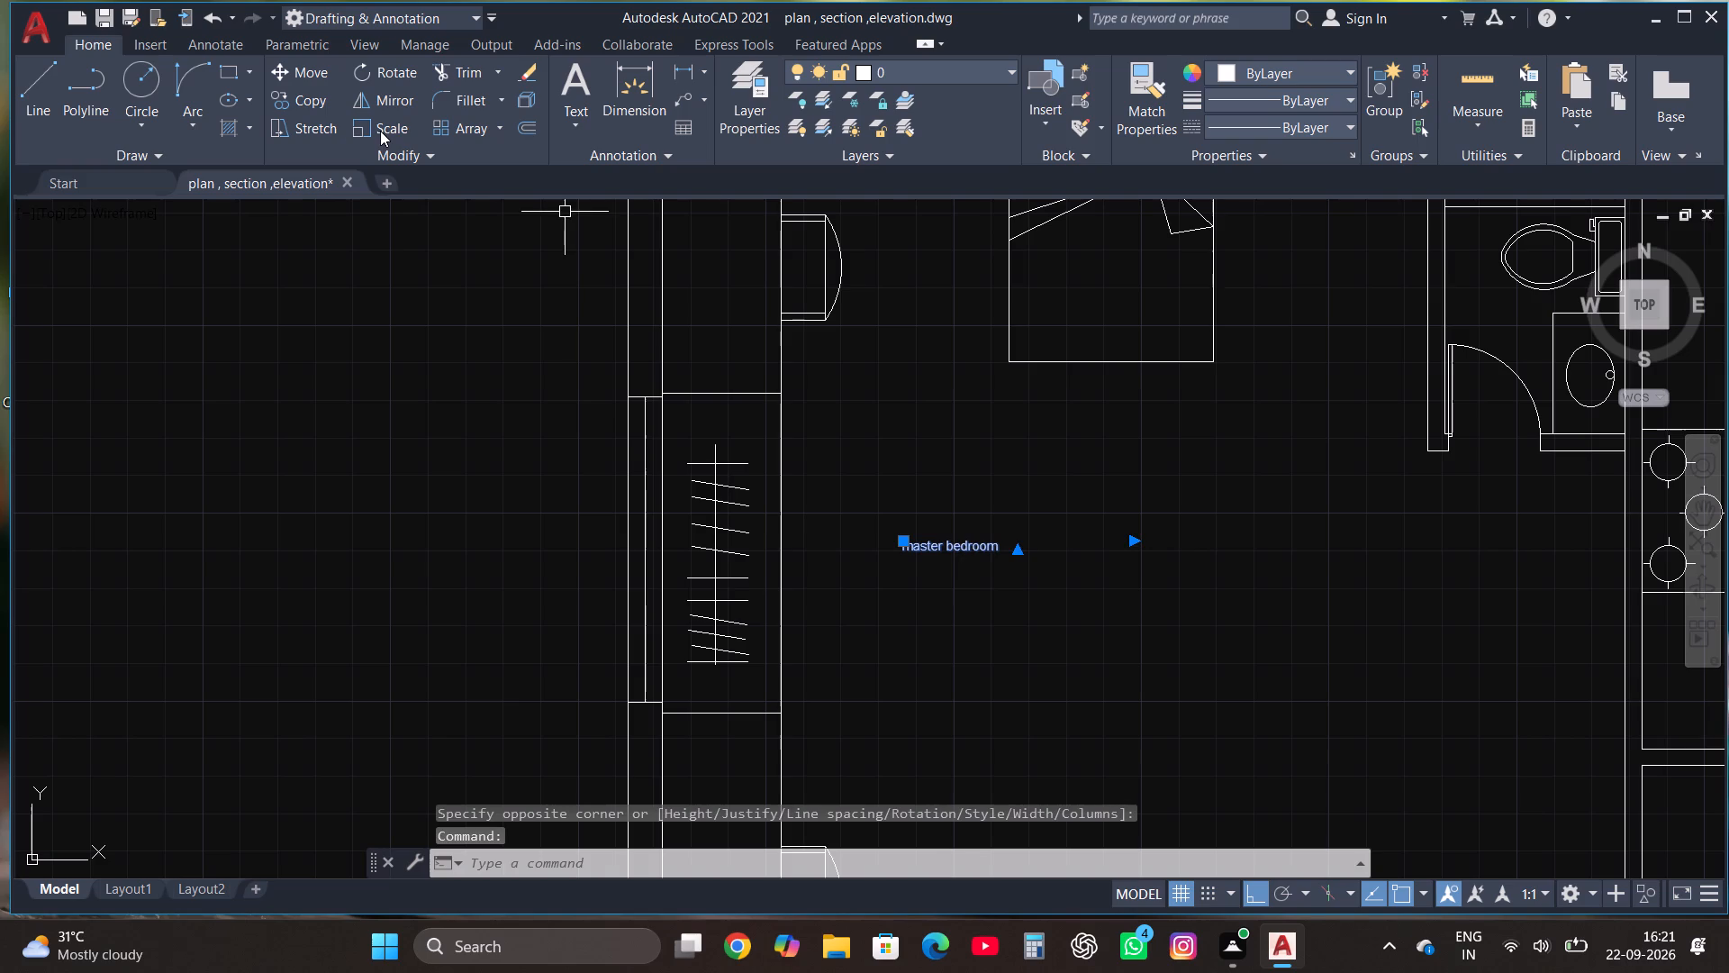
pyautogui.click(380, 131)
pyautogui.click(948, 548)
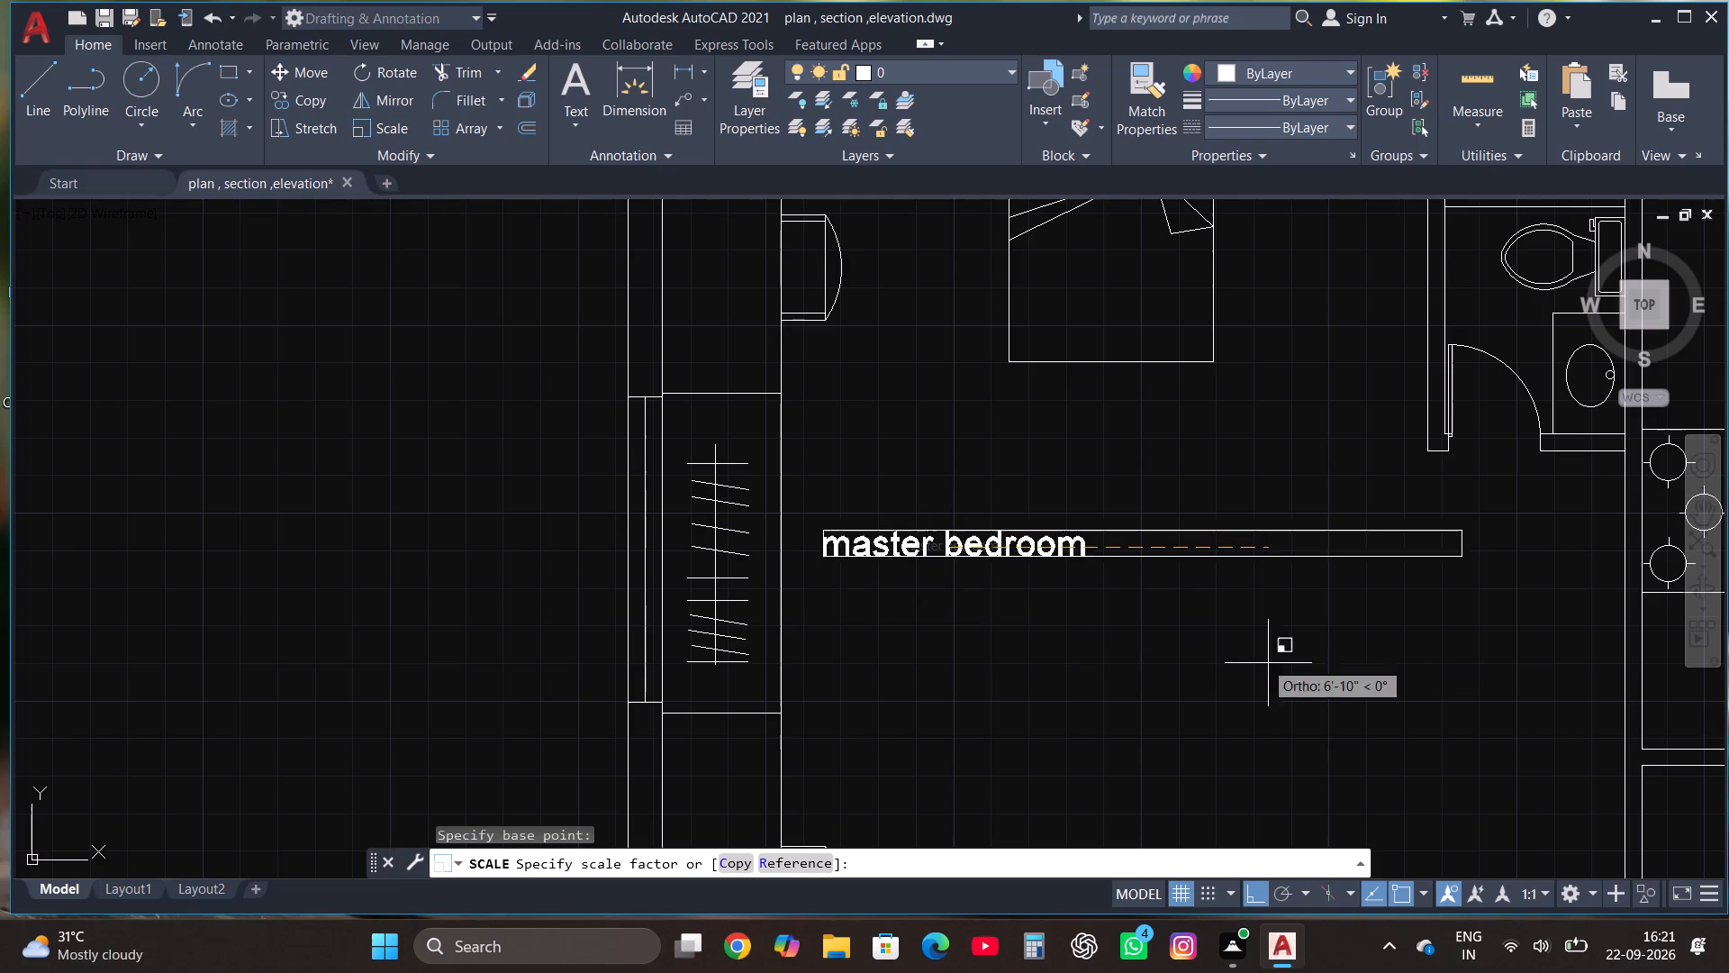
pyautogui.click(1332, 687)
# Move the enlarged "master bedroom" label away from the wardrobe, centring it roughly below the bed.
pyautogui.scroll(-2, 1182, 789)
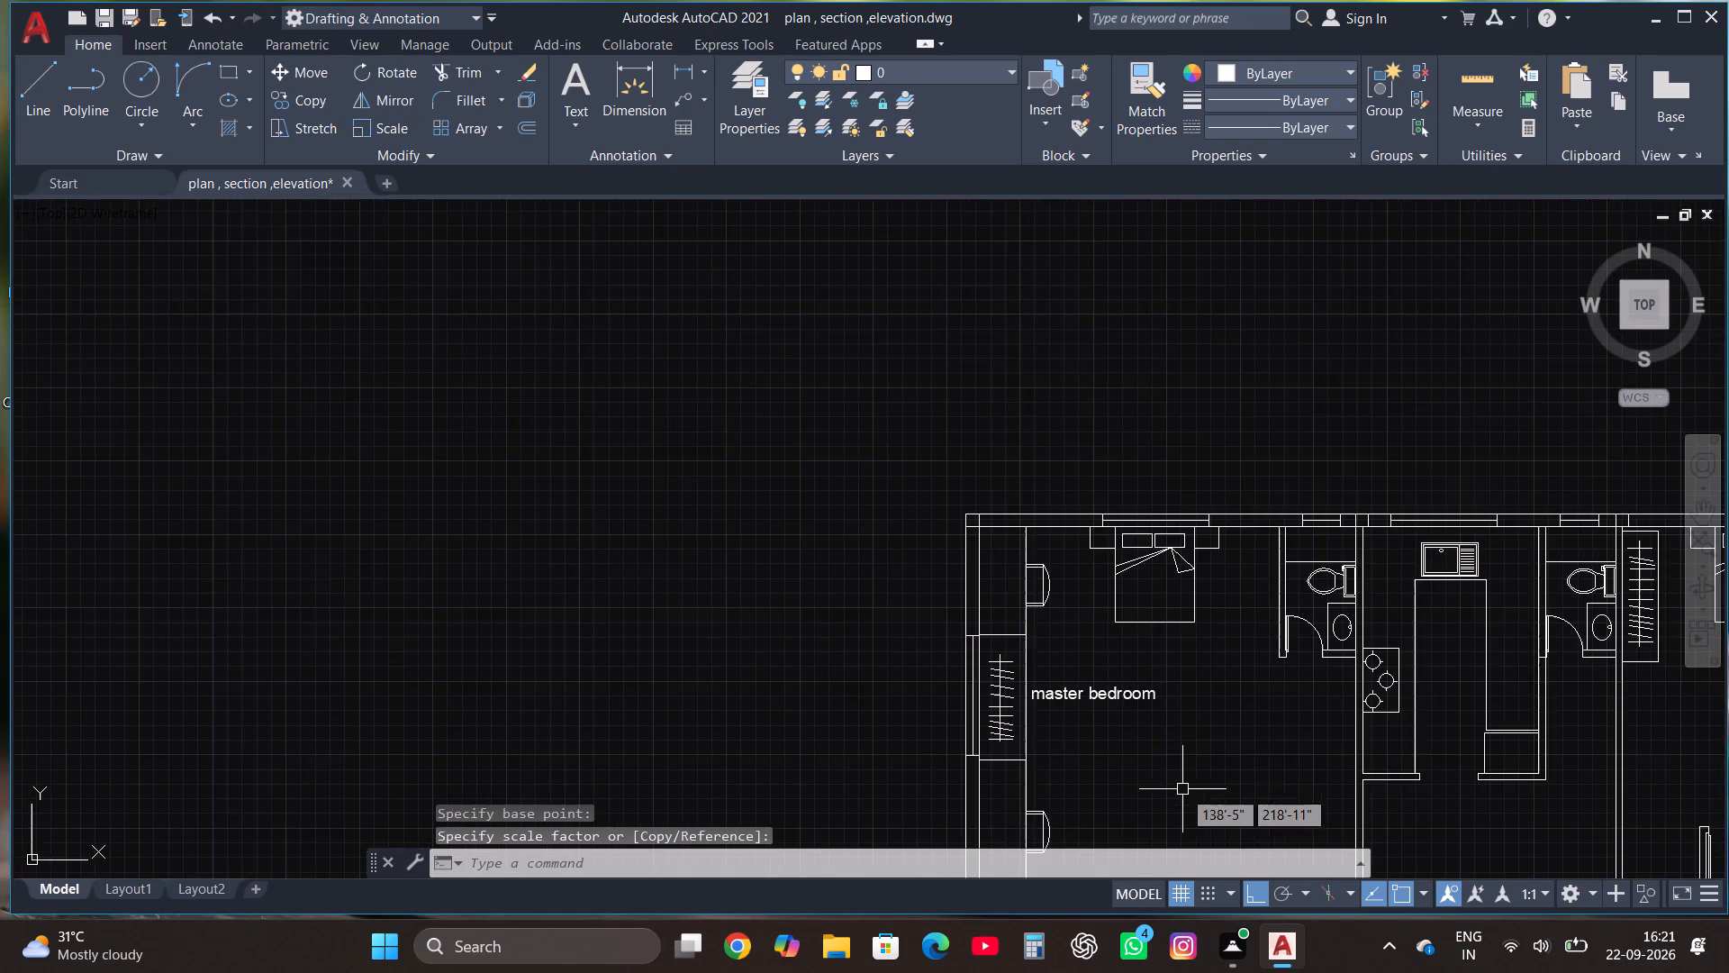
pyautogui.scroll(1, 1156, 713)
pyautogui.click(1093, 676)
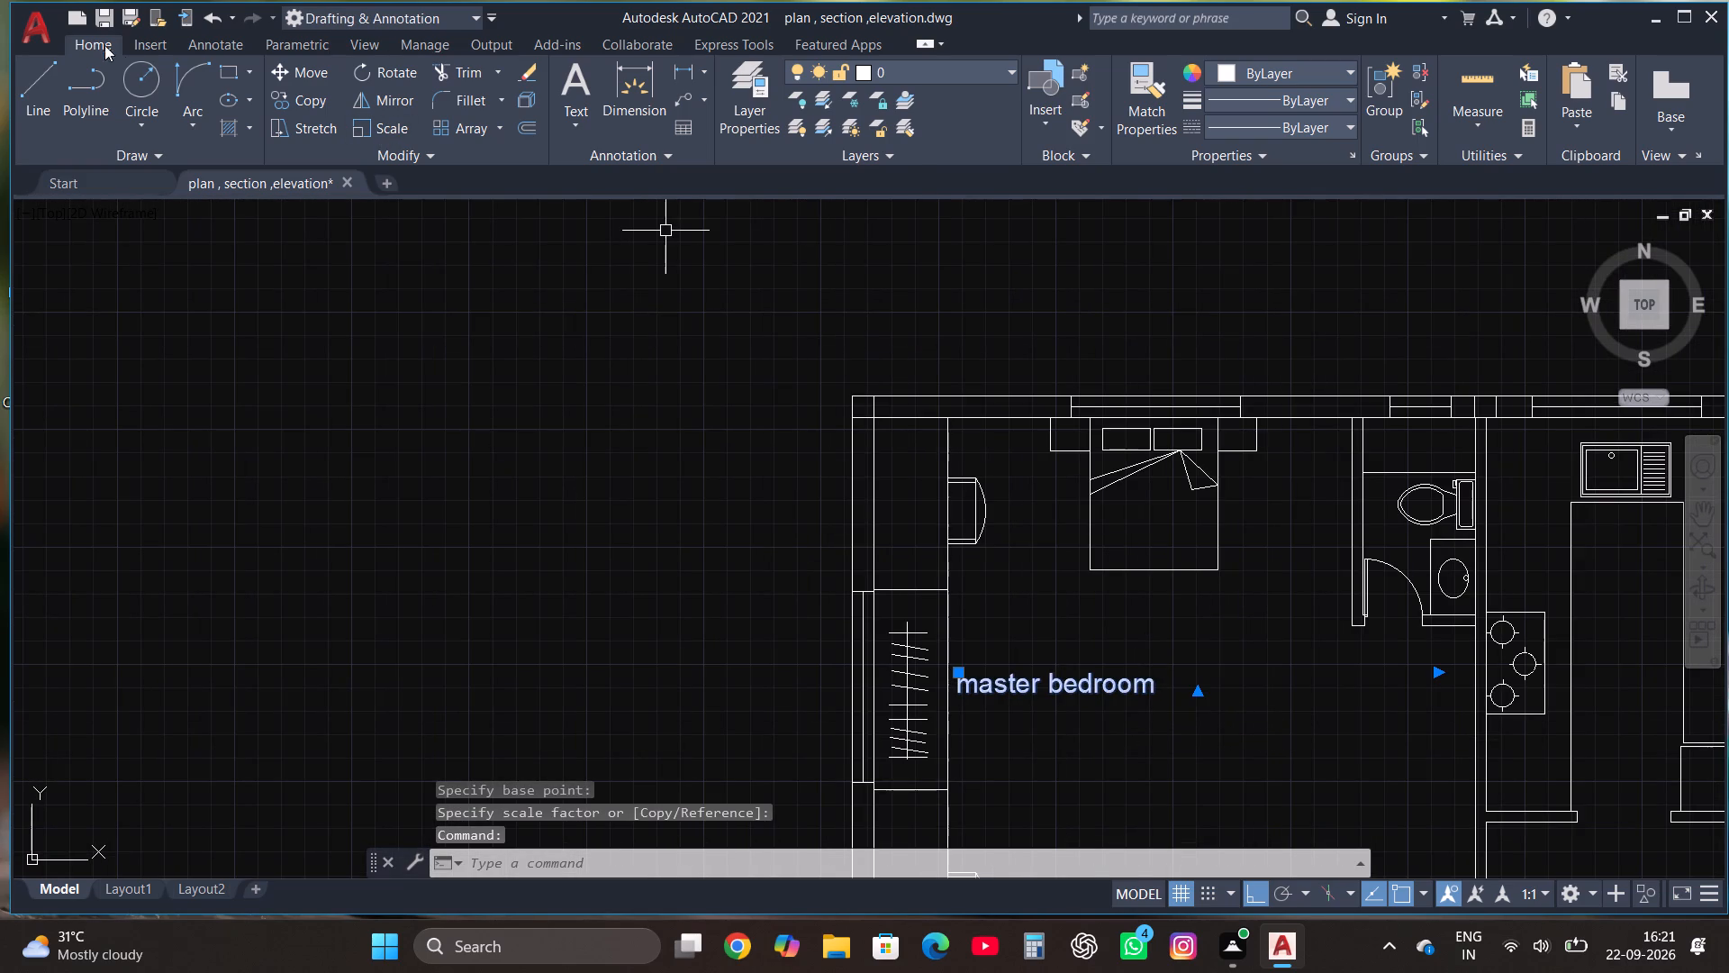
pyautogui.click(289, 67)
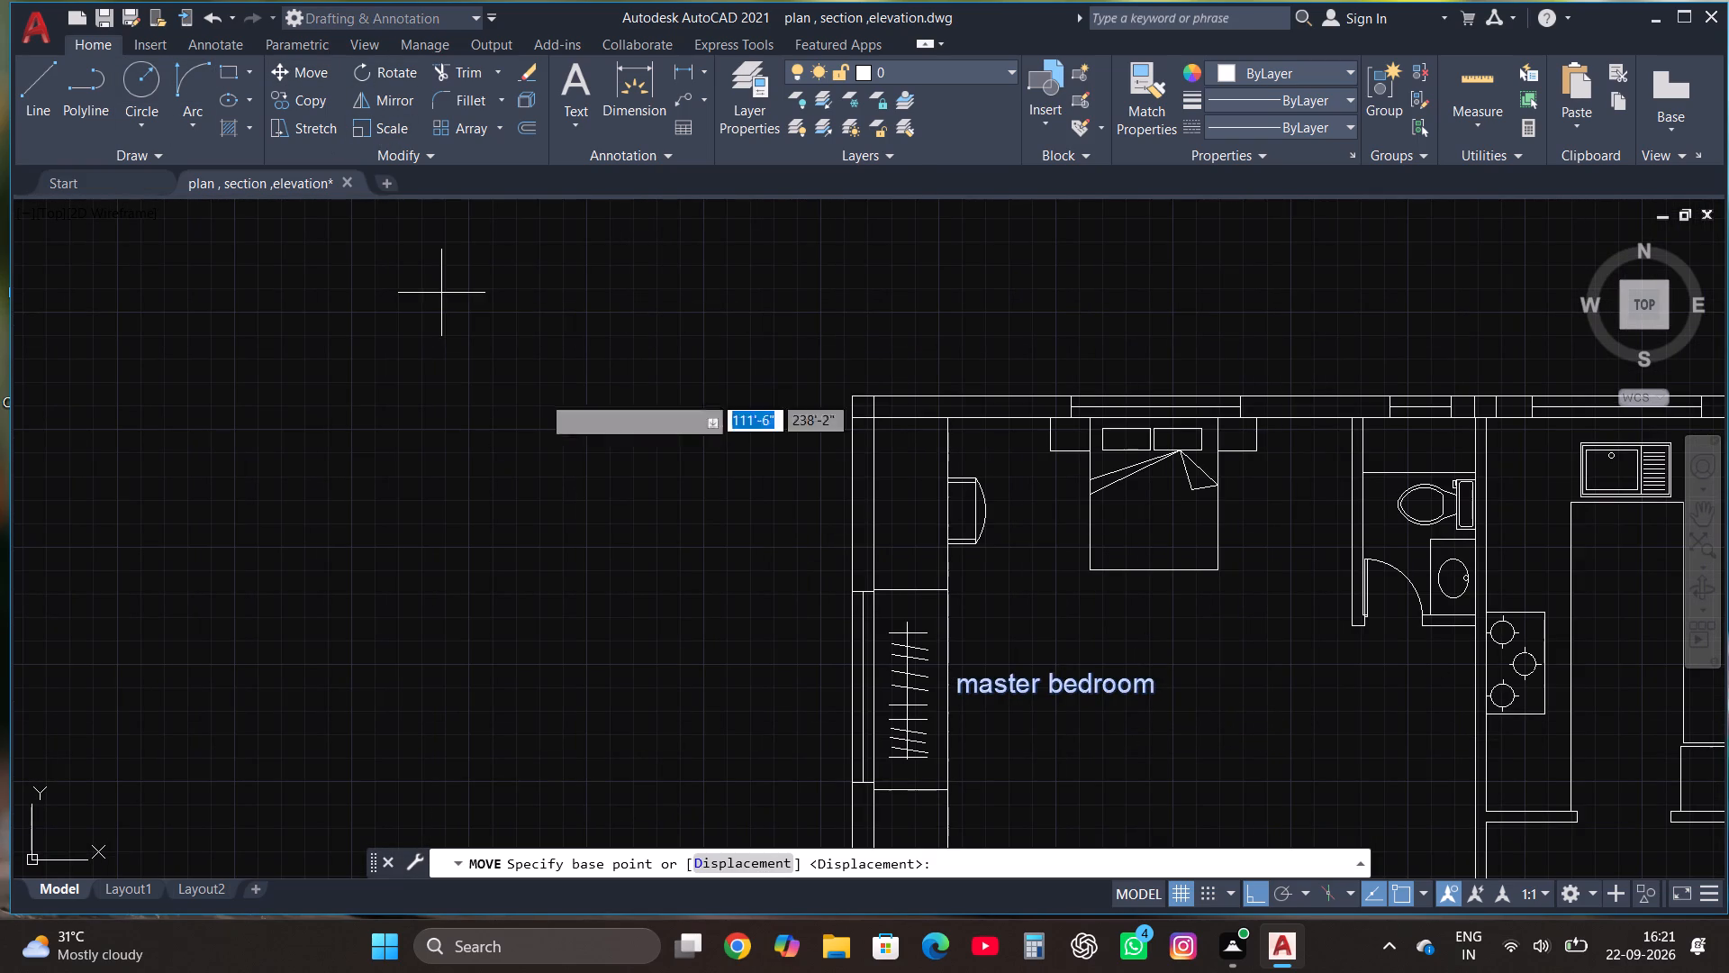
pyautogui.click(1082, 685)
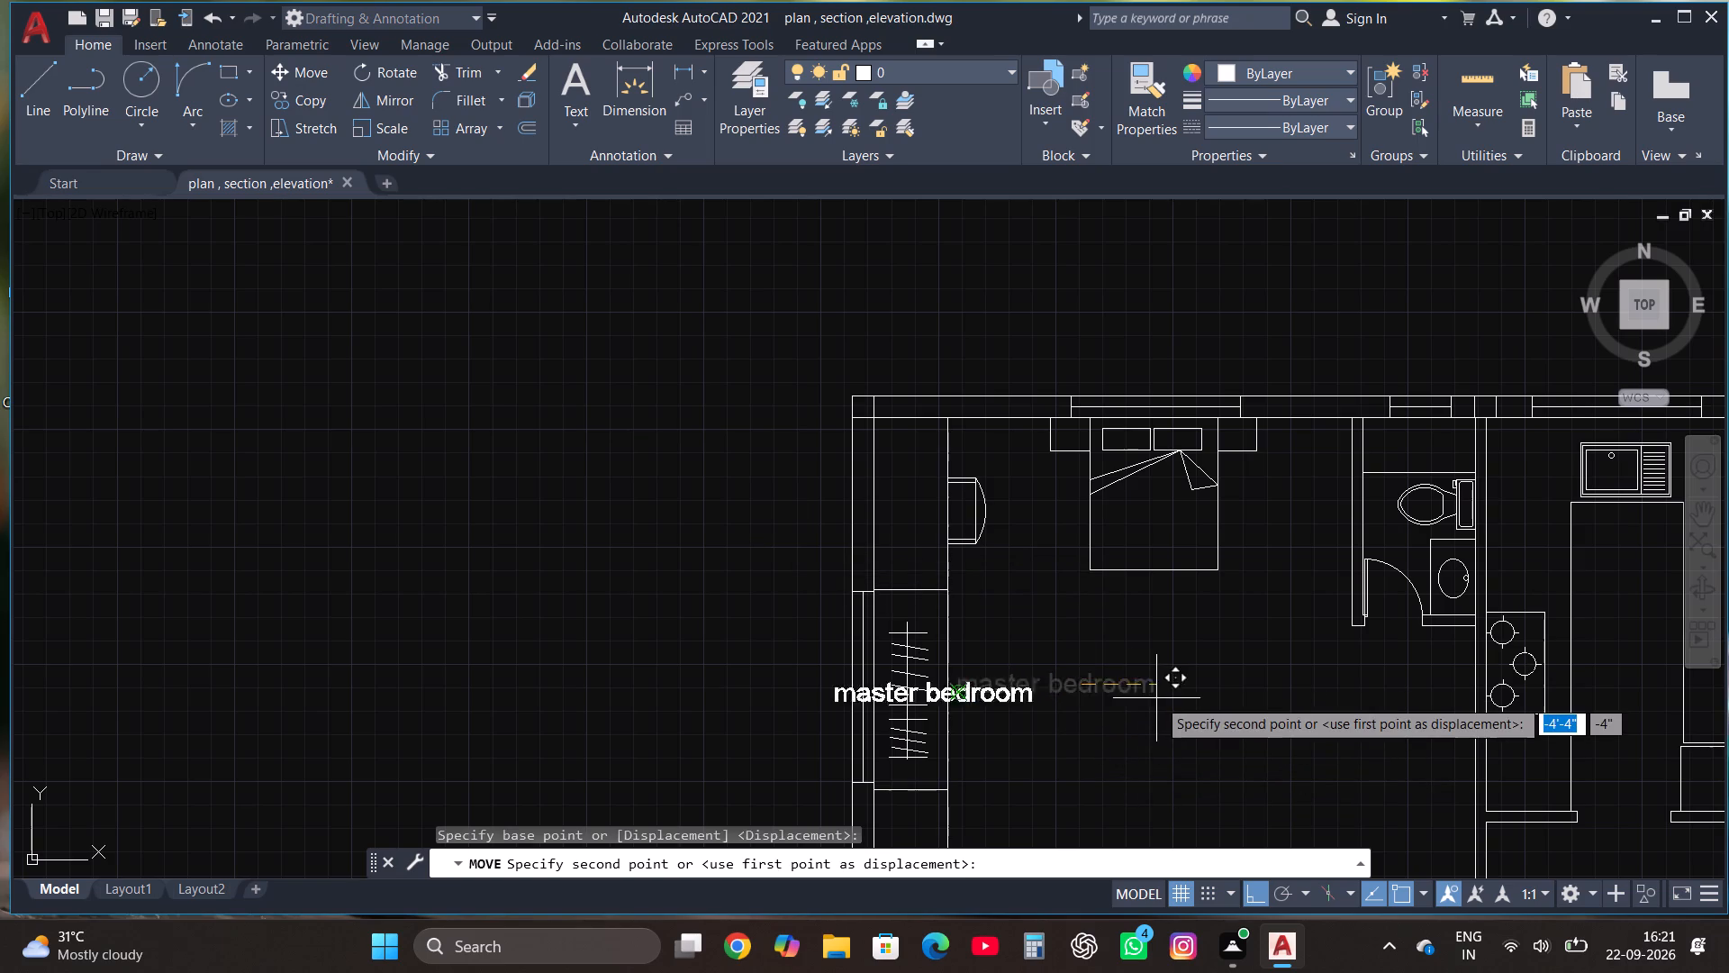
pyautogui.click(1175, 704)
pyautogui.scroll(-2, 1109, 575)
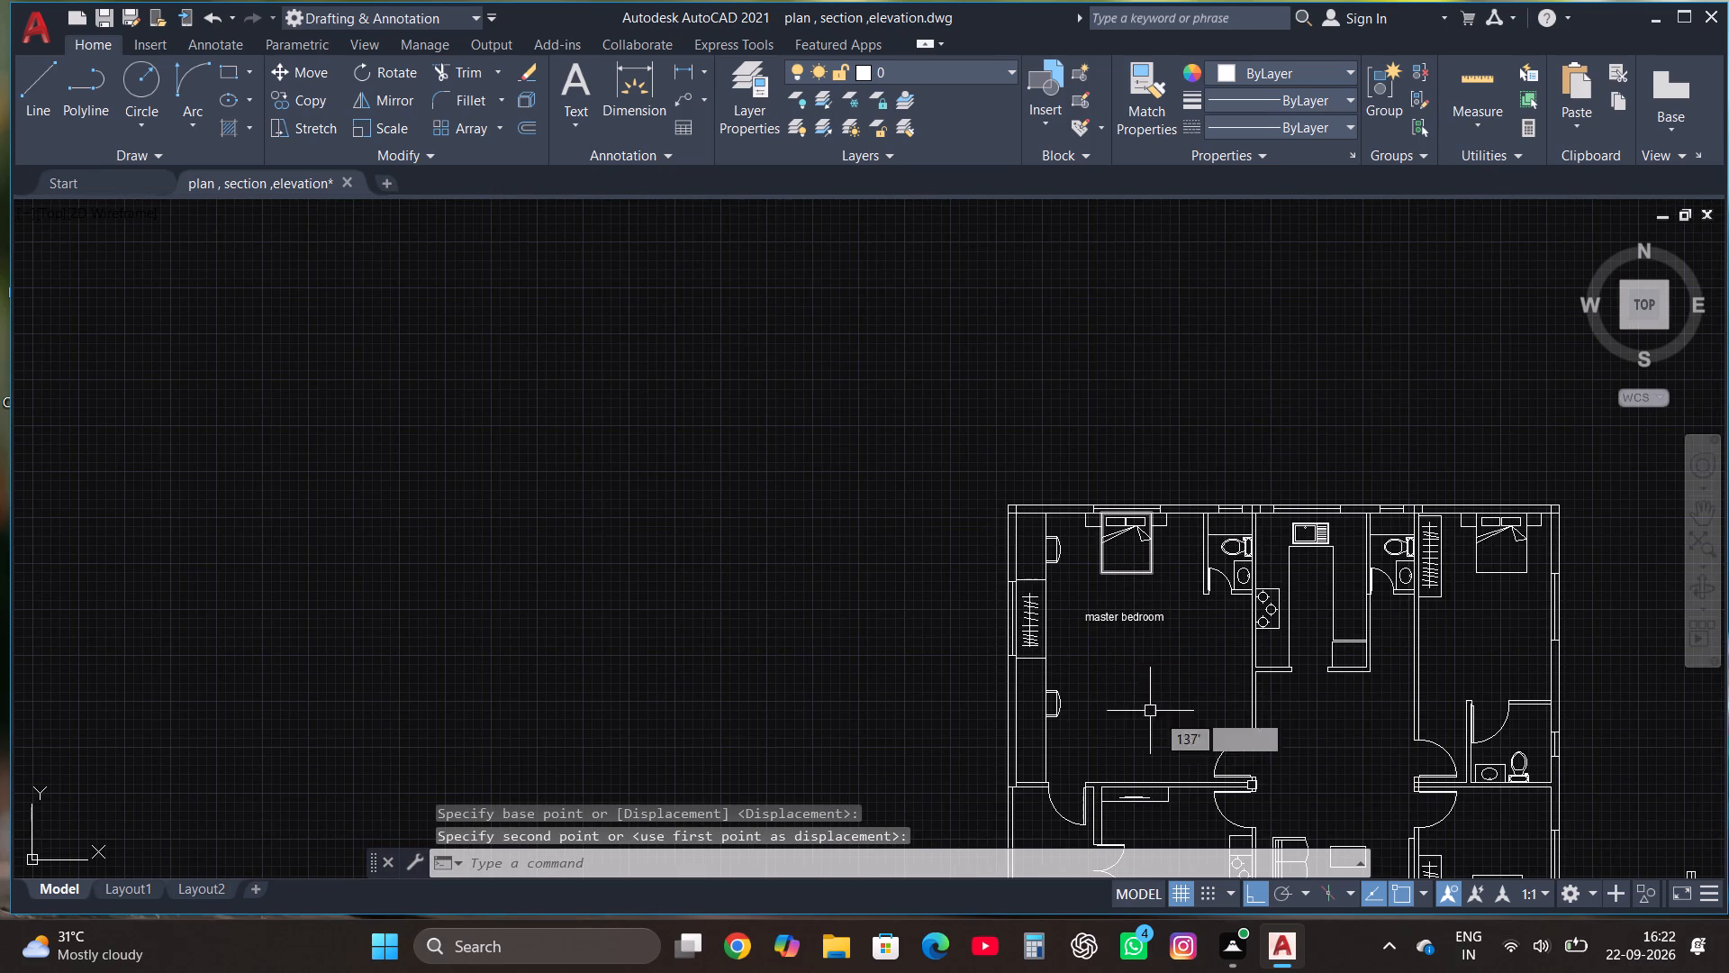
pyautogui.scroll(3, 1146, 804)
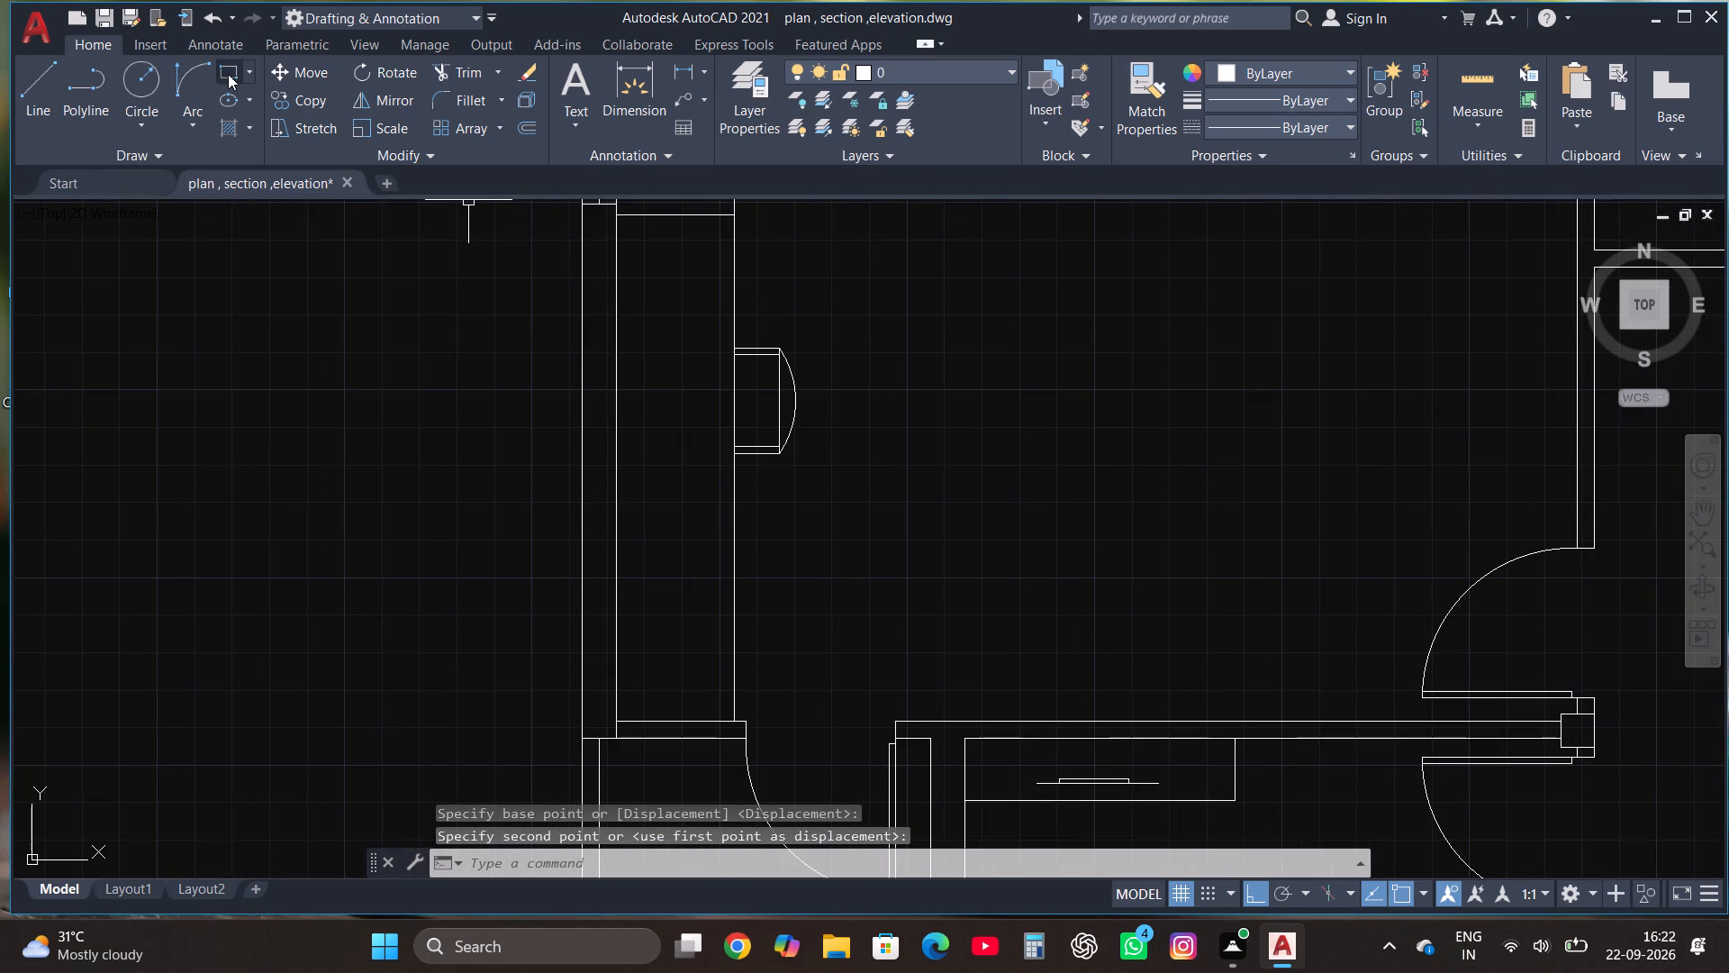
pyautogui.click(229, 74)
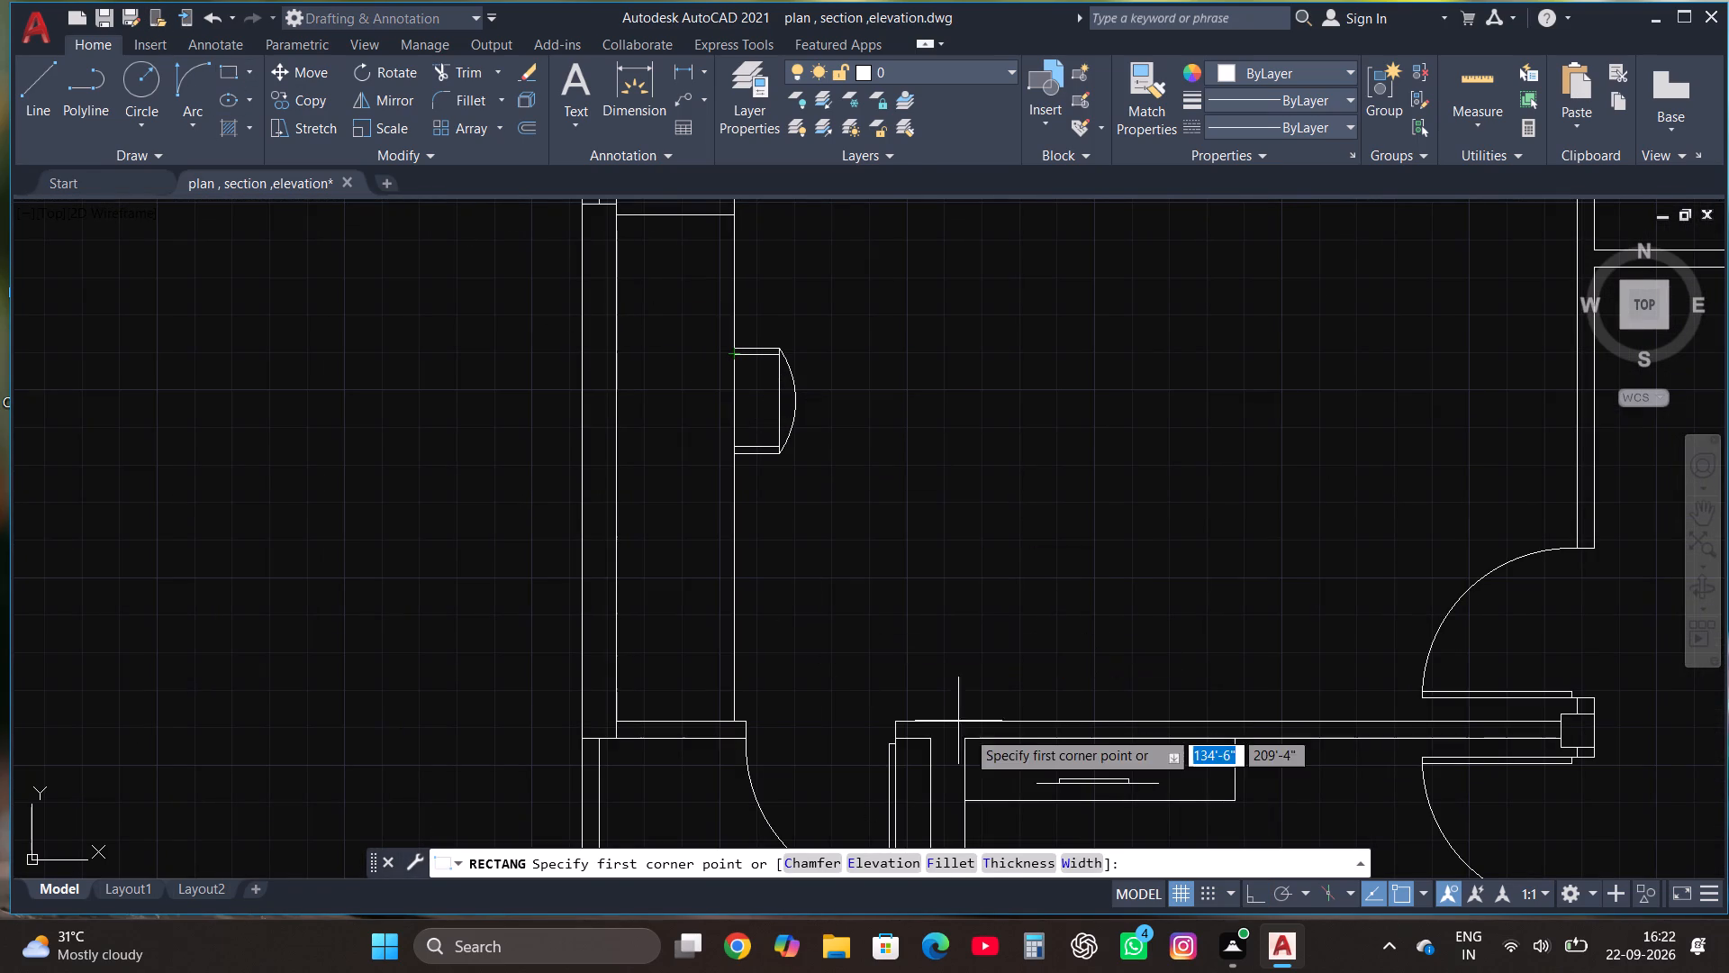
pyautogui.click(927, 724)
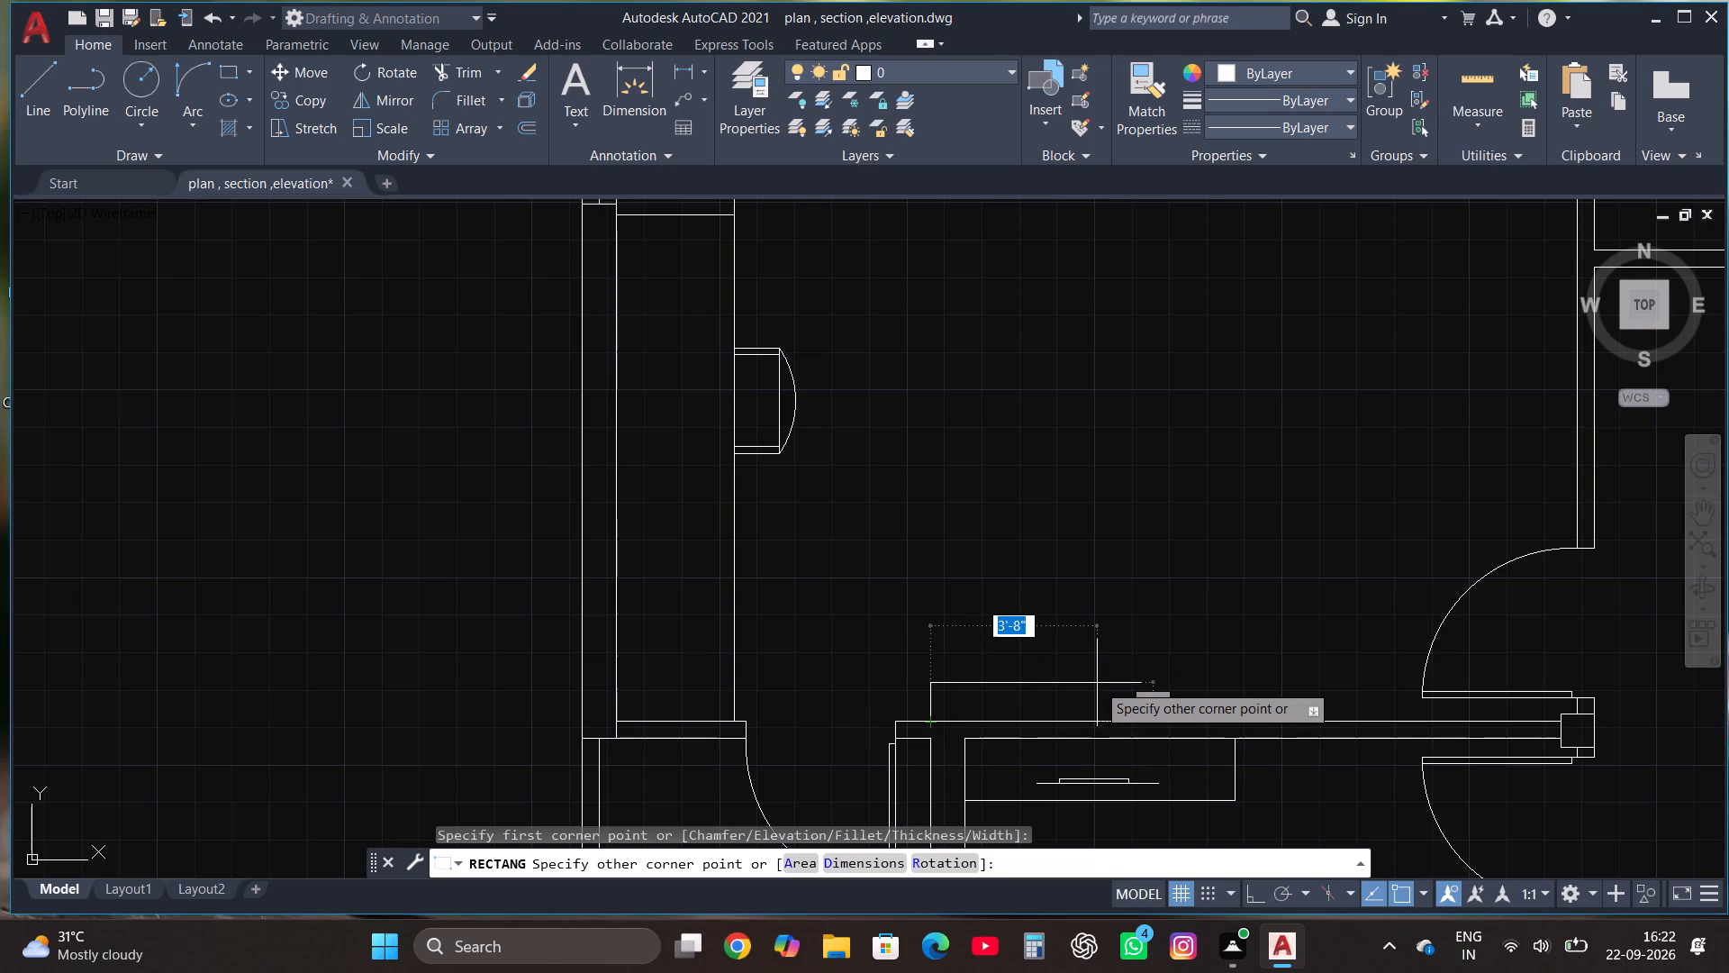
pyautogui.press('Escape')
# Copy the double-door room's wall unit, including its inner line and thin rectangle, straight up across the wall into the master bedroom.
pyautogui.scroll(-1, 1091, 729)
pyautogui.scroll(1, 1073, 790)
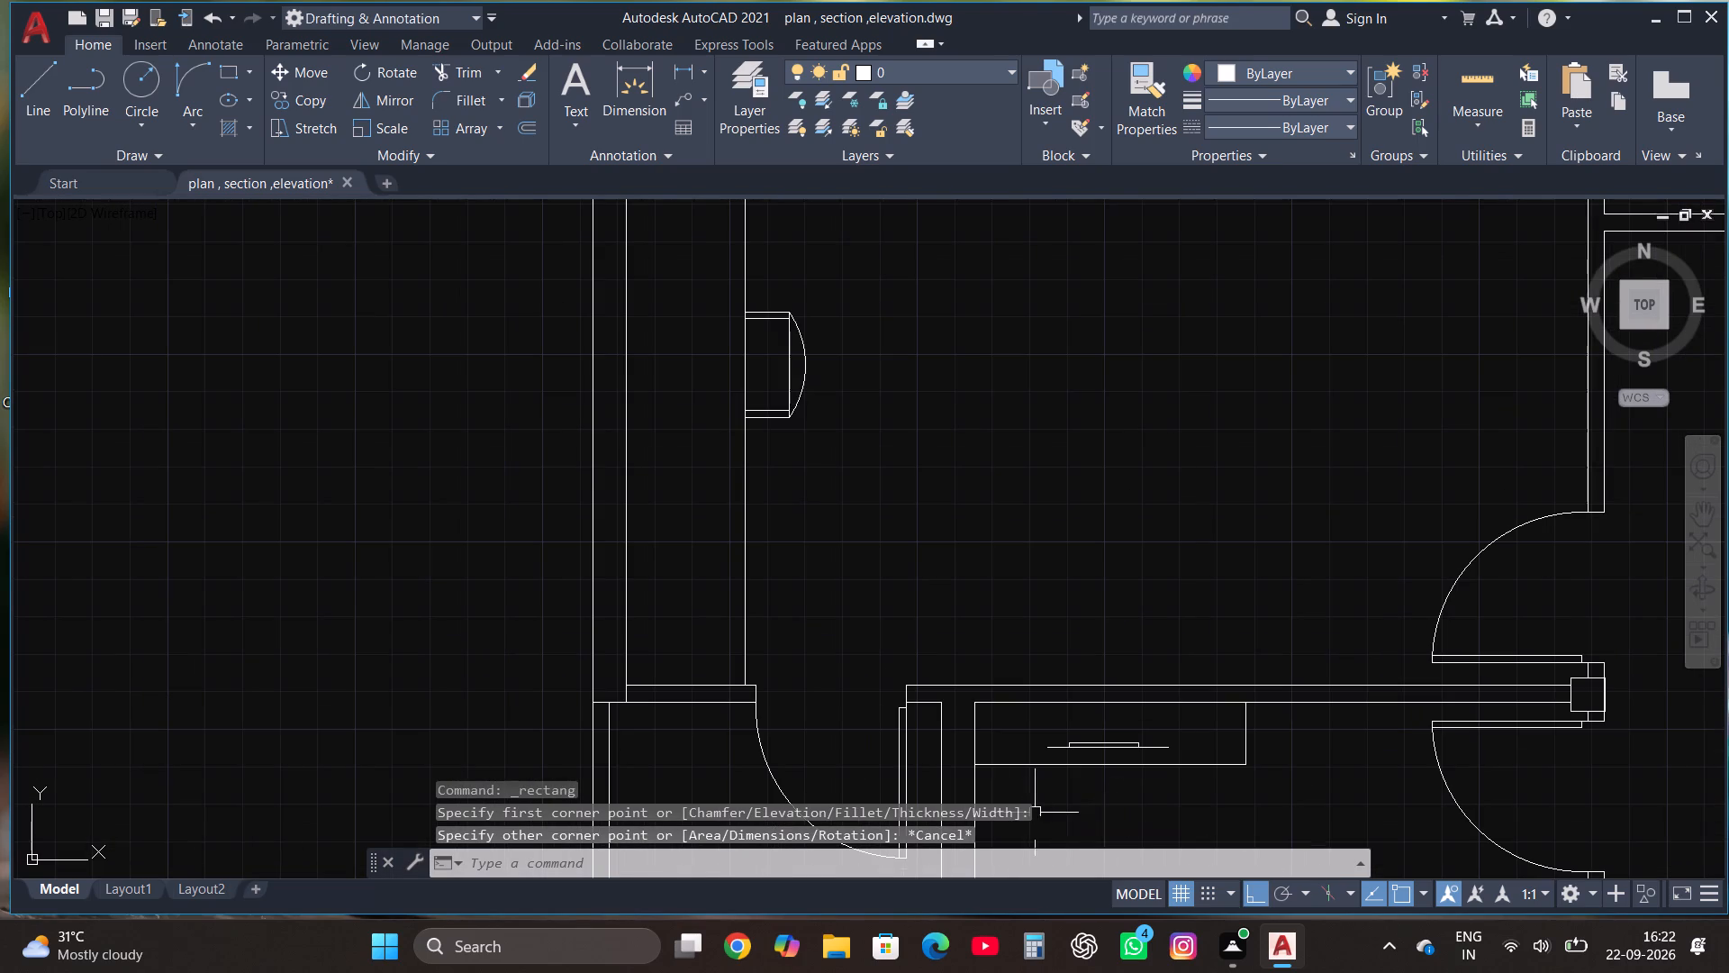
pyautogui.click(960, 787)
pyautogui.moveTo(1280, 635); pyautogui.dragTo(1272, 625)
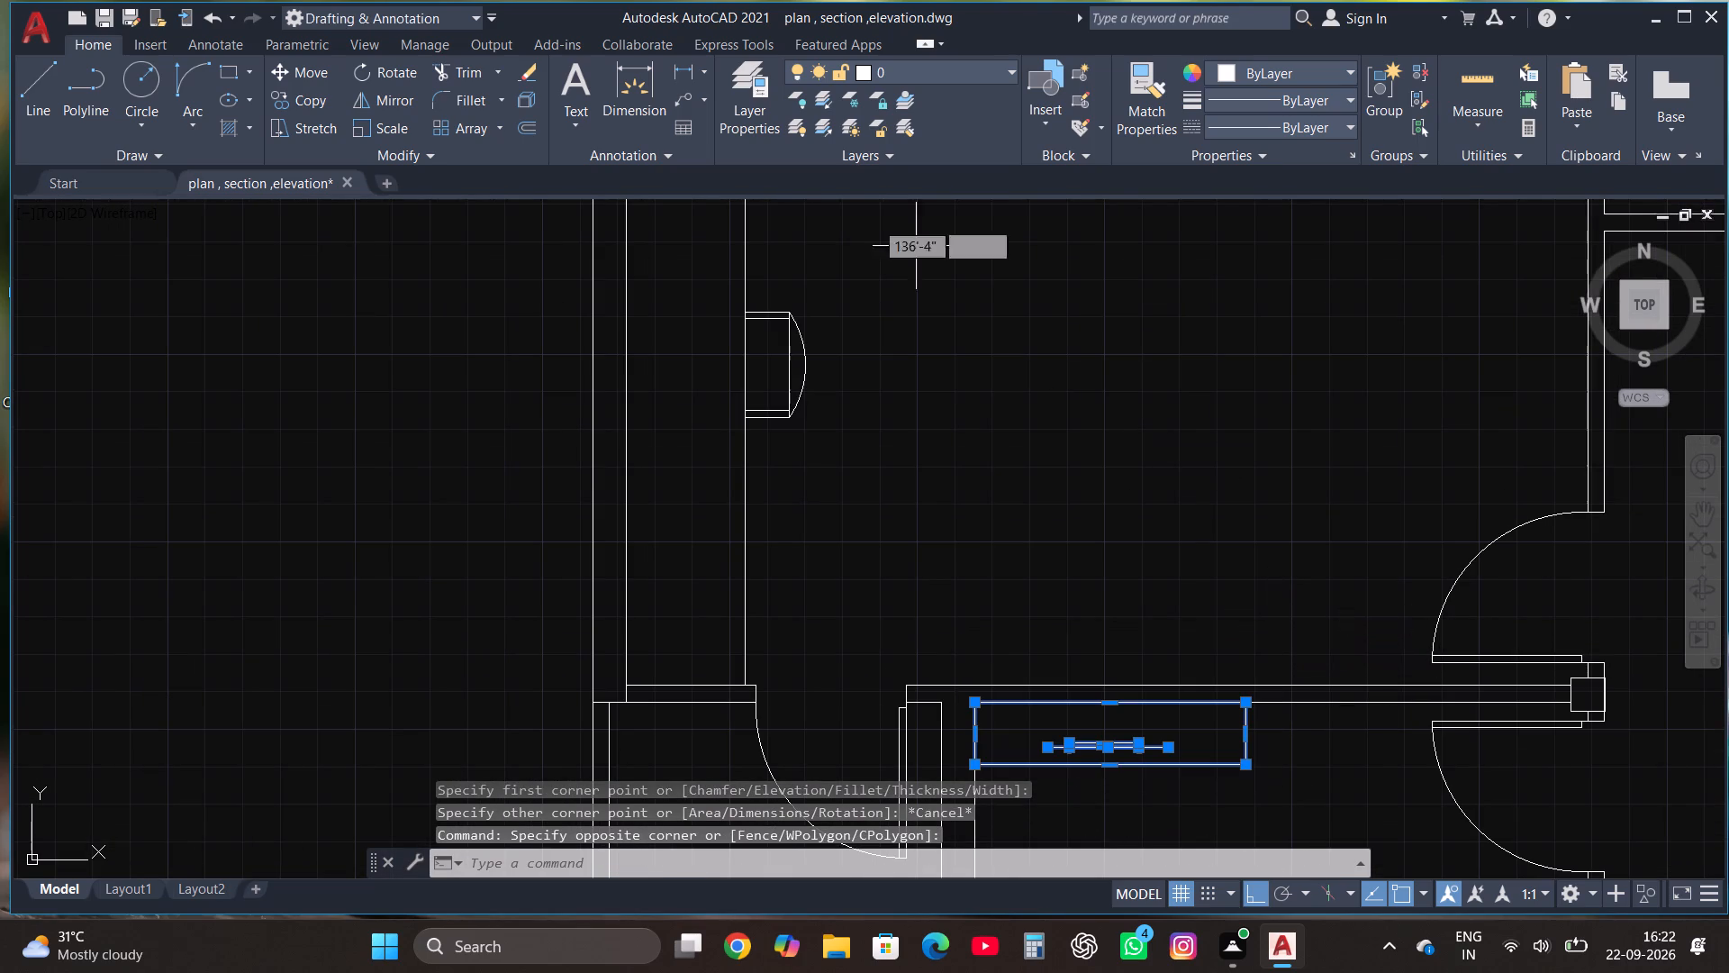
pyautogui.click(303, 91)
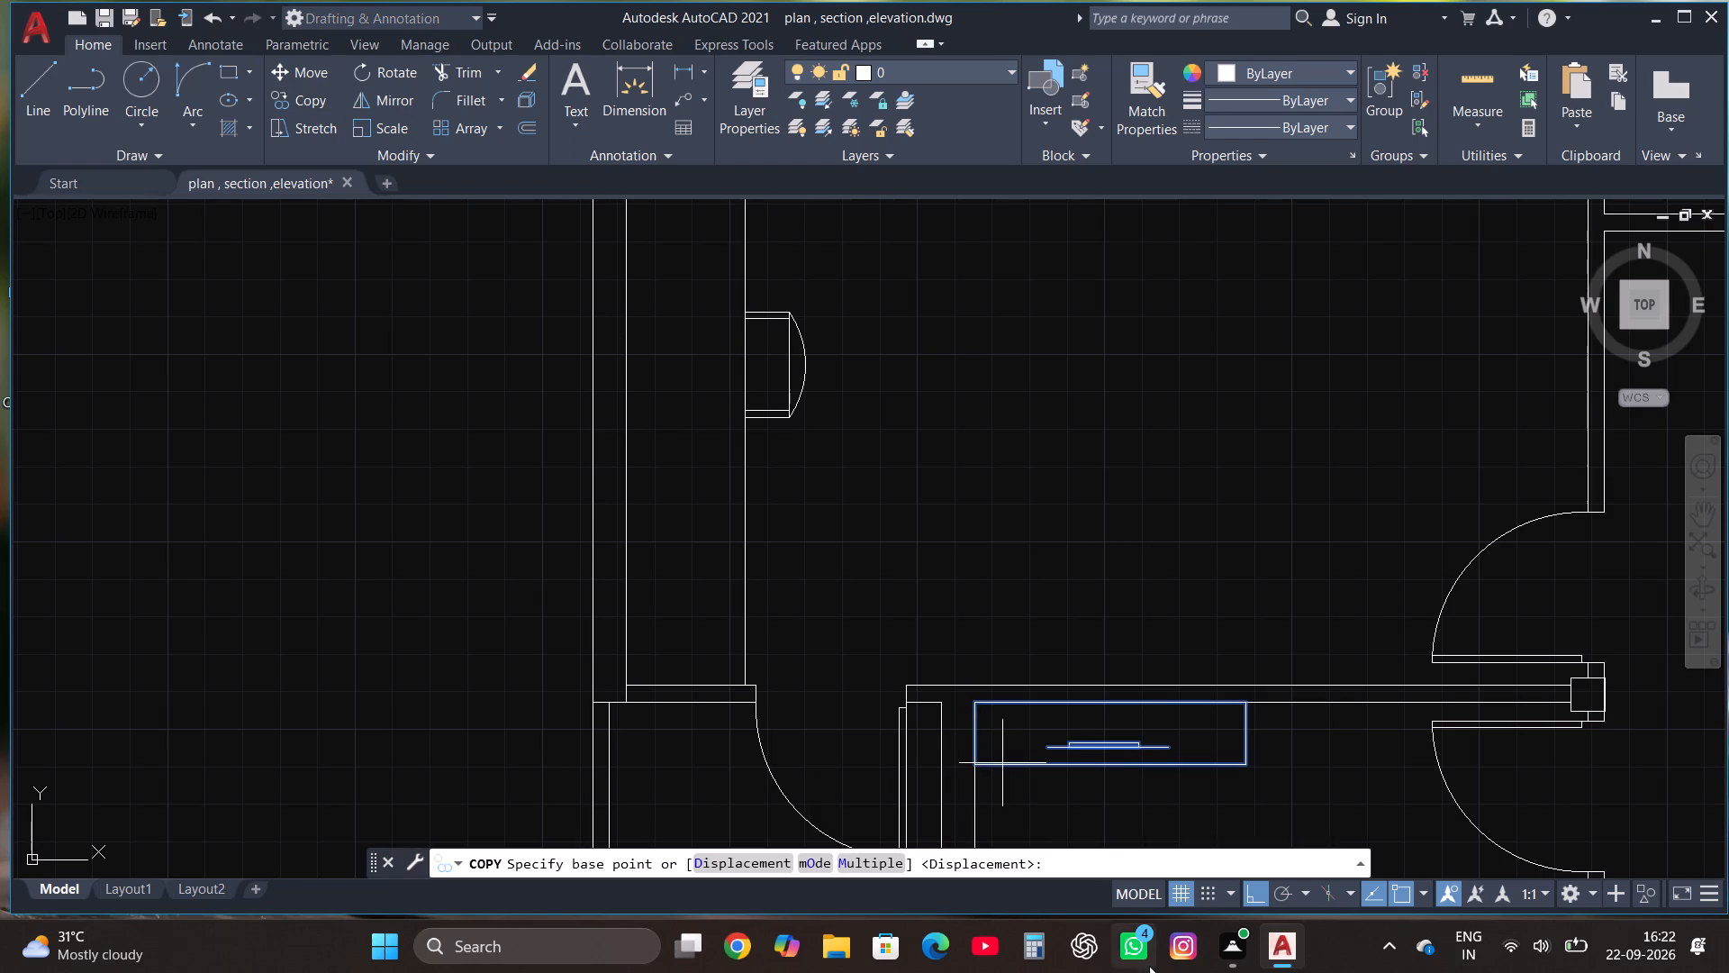
pyautogui.click(1095, 696)
pyautogui.click(1057, 490)
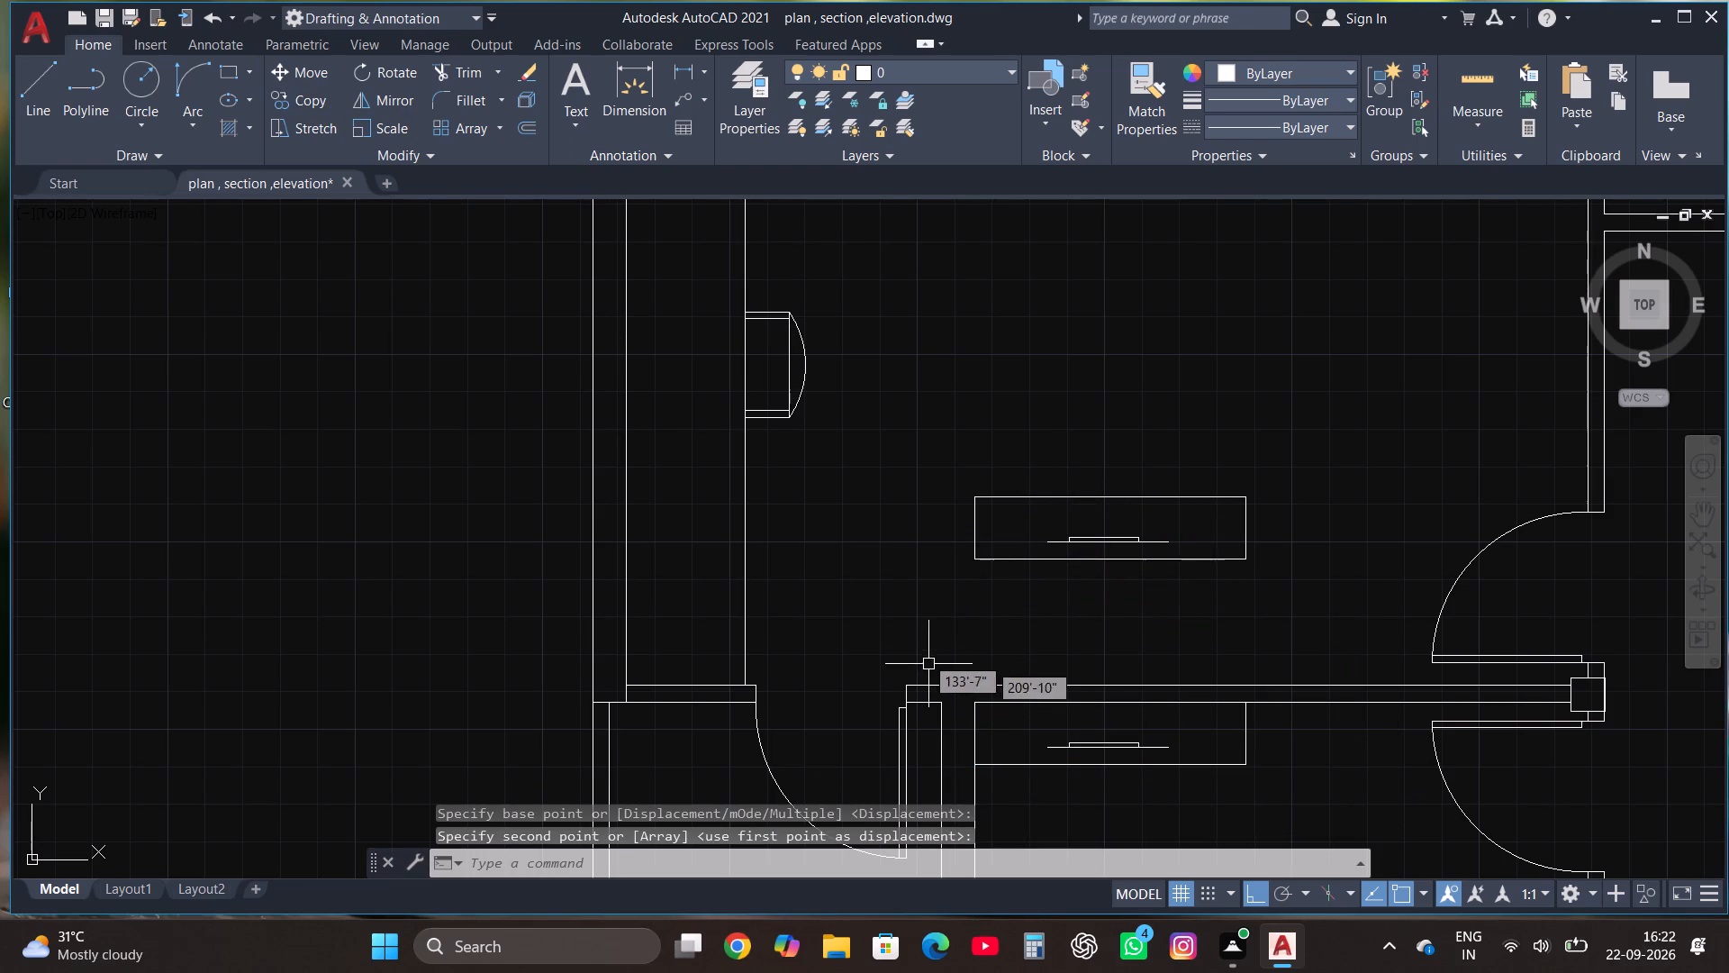
# Rotate the copied wall unit 180° about a point near the middle of its upper edge.
pyautogui.click(923, 648)
pyautogui.click(1312, 456)
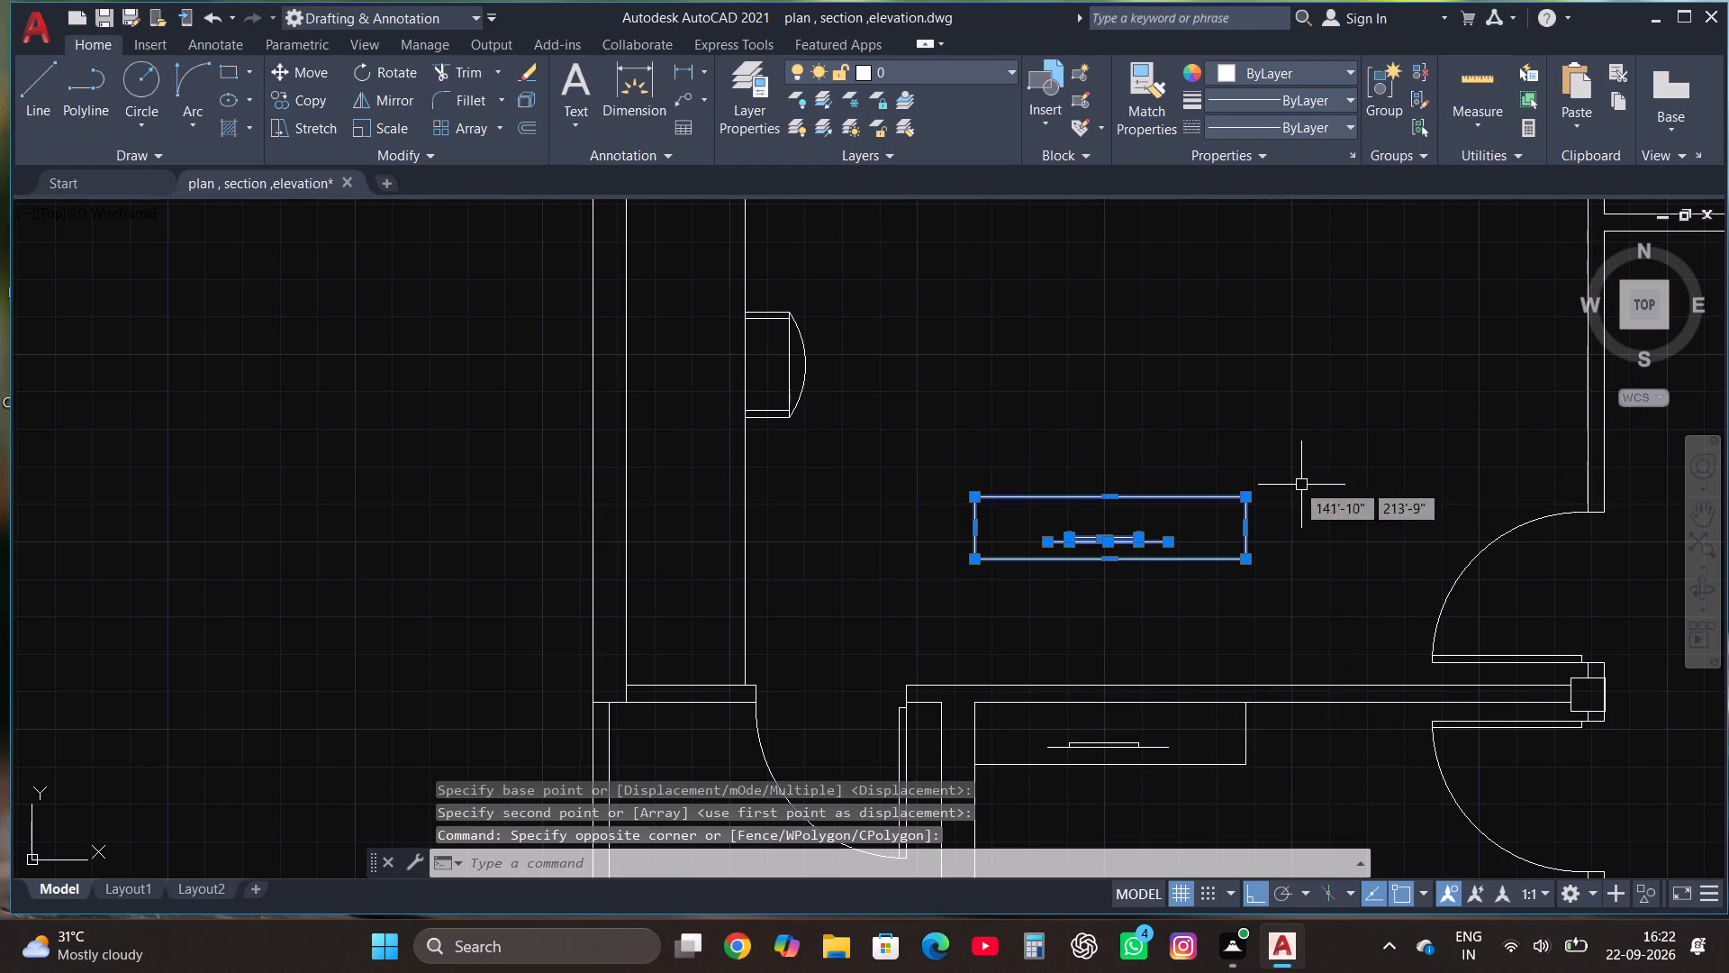
pyautogui.click(391, 68)
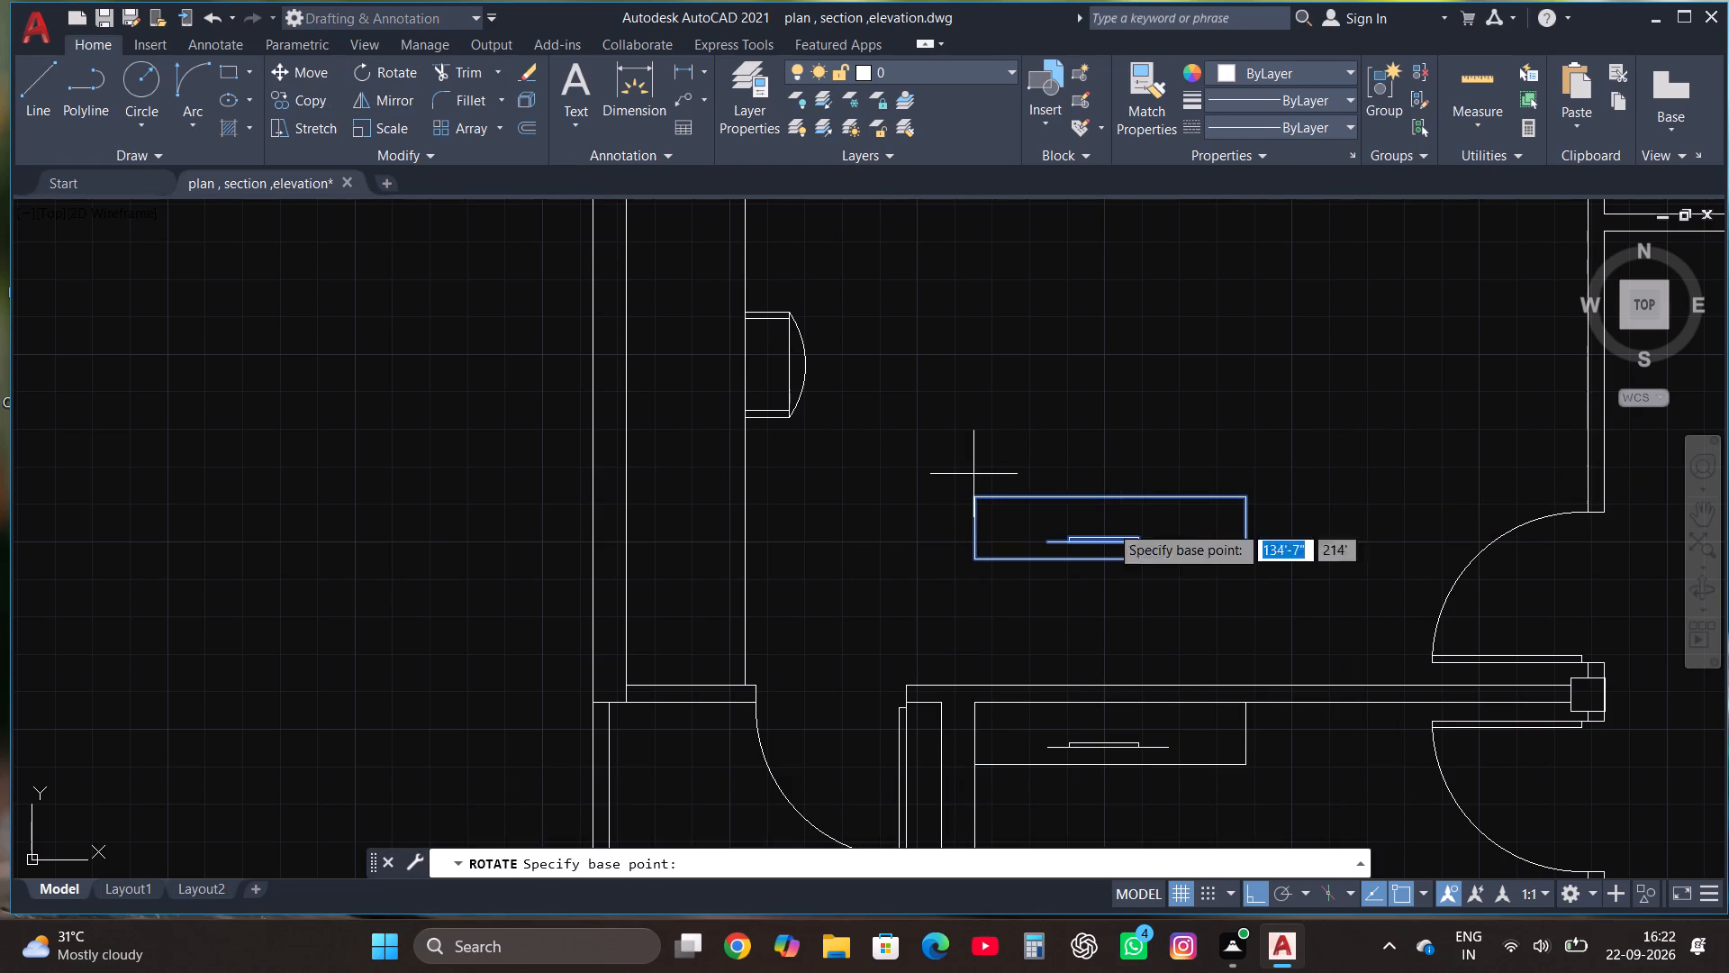
pyautogui.click(1096, 499)
pyautogui.click(875, 602)
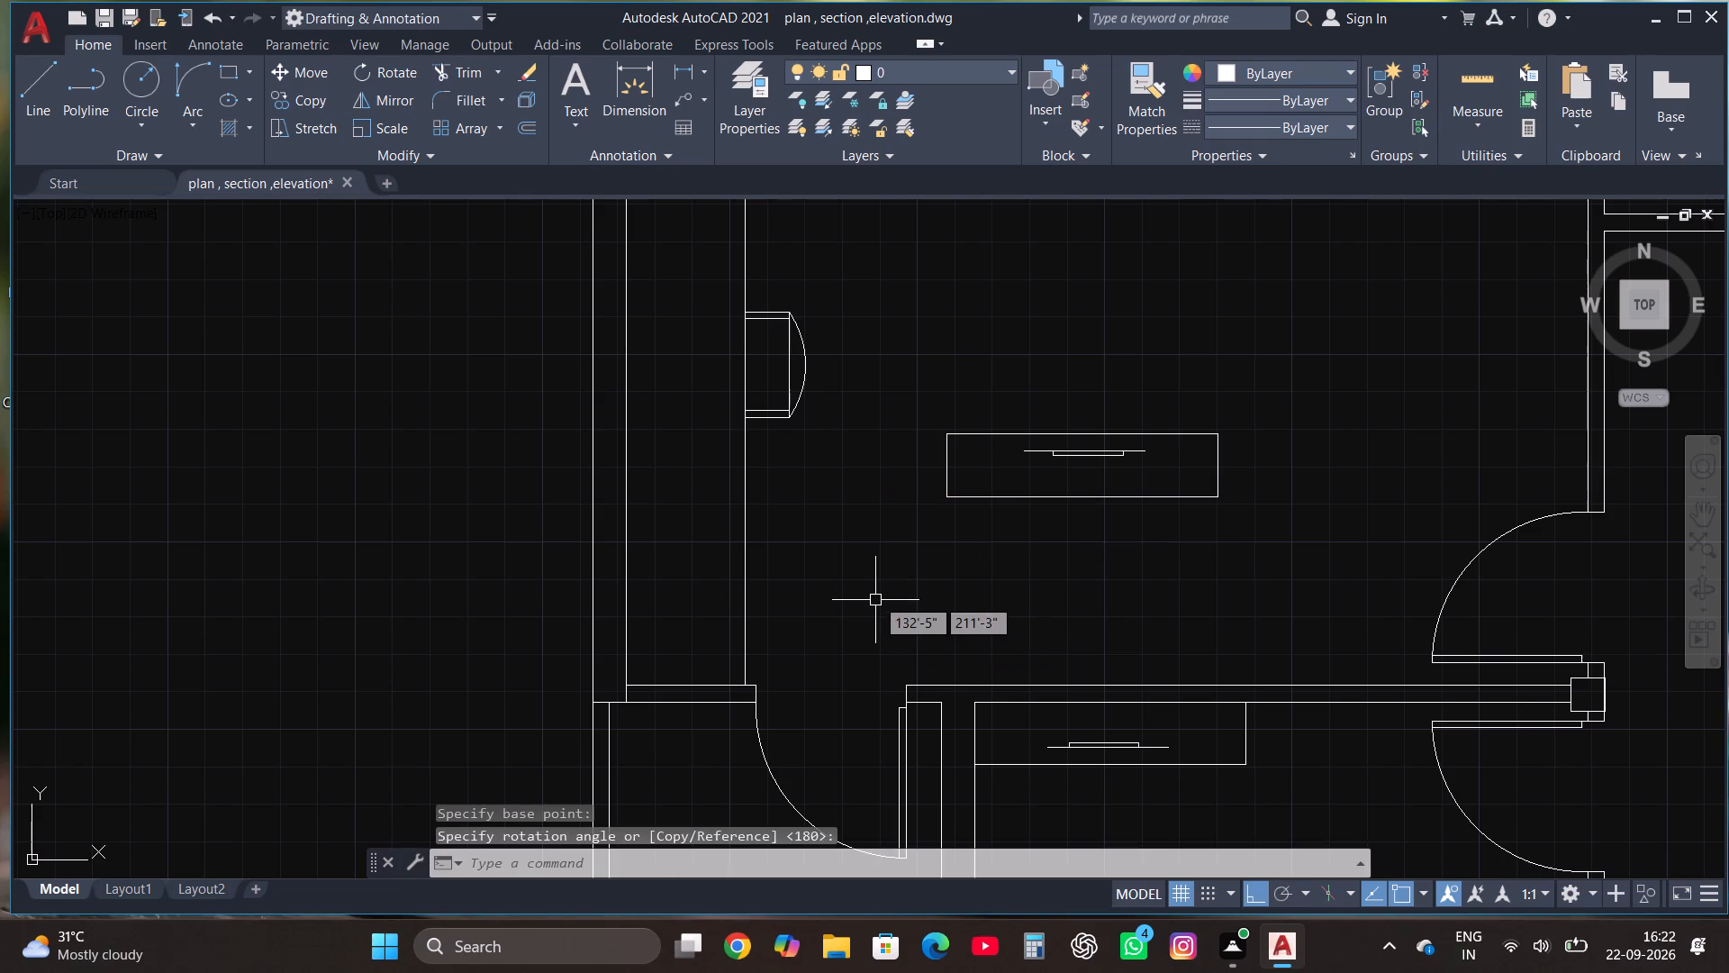
# Move the rotated wall unit by its lower corner near the wardrobe down onto the master bedroom's lower wall, with Ortho off.
pyautogui.click(880, 586)
pyautogui.click(1237, 397)
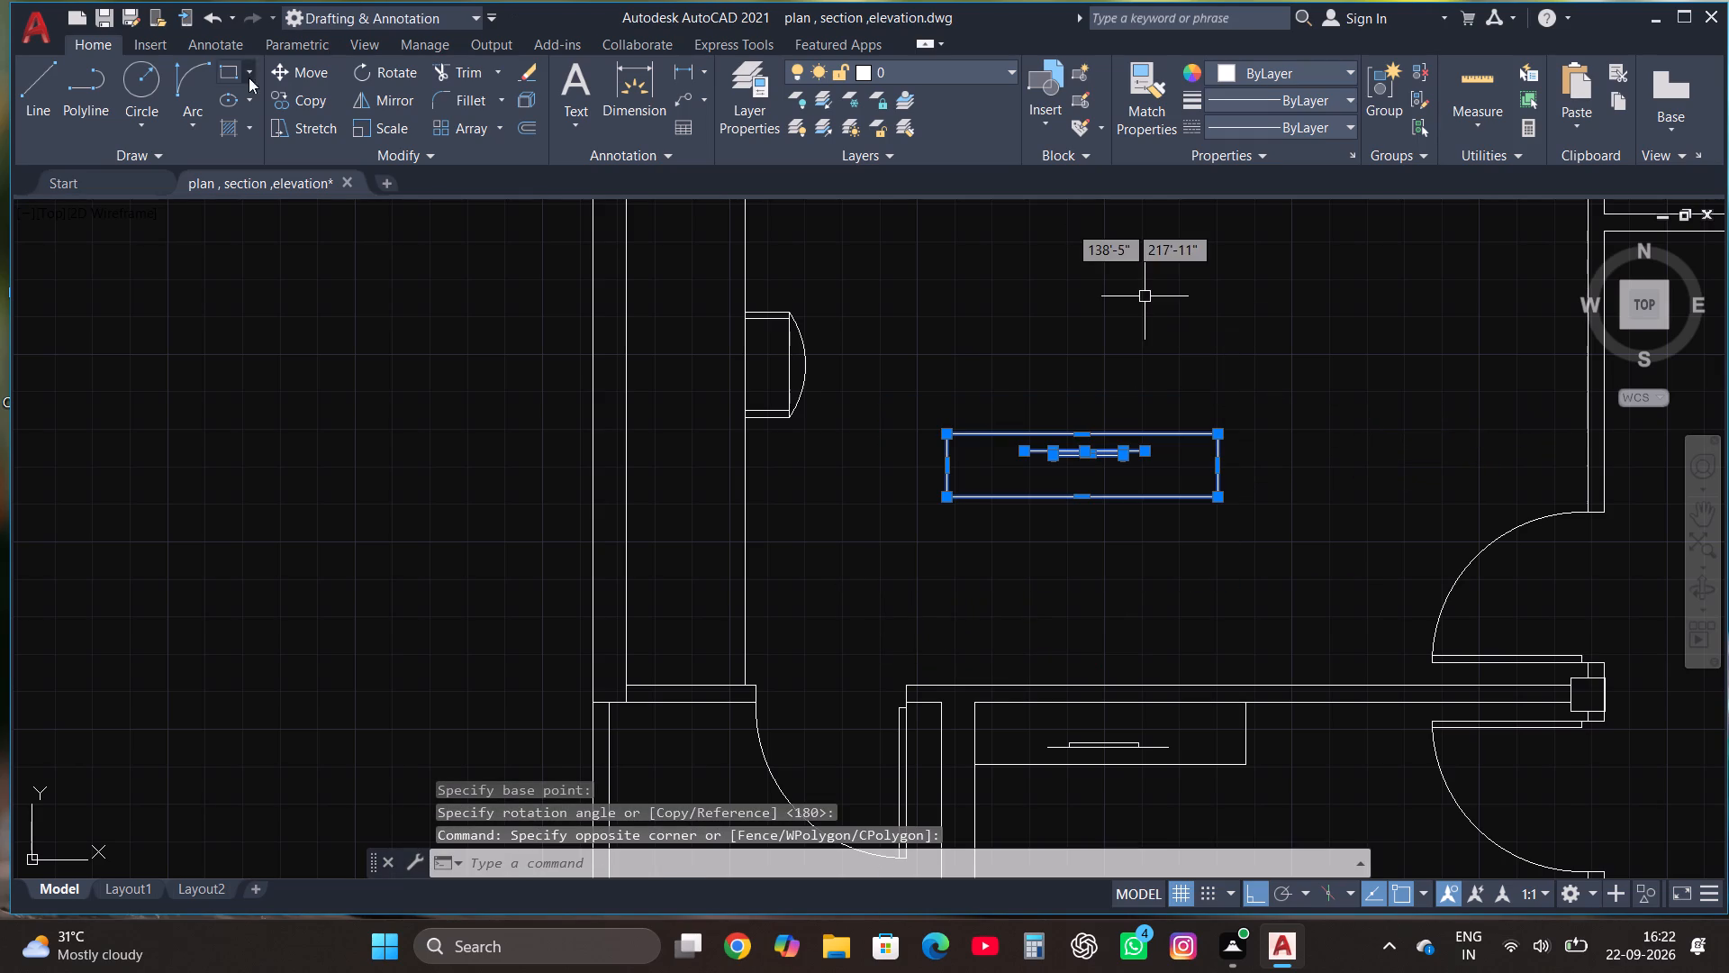
pyautogui.click(322, 69)
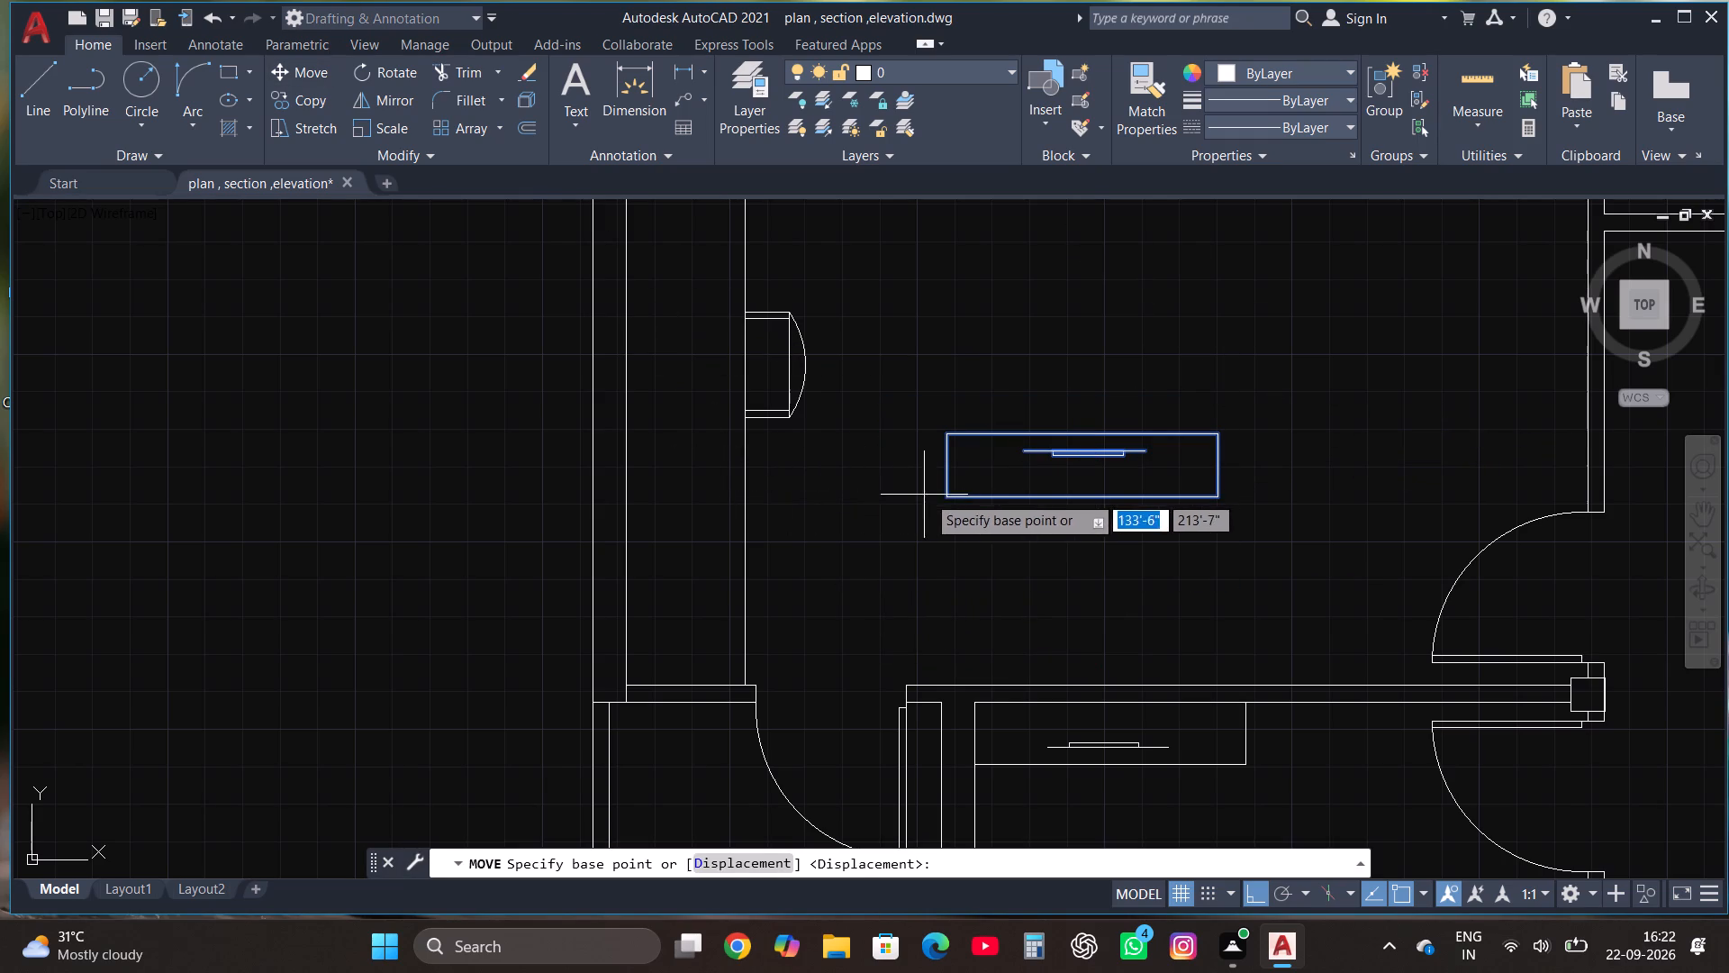
pyautogui.click(948, 497)
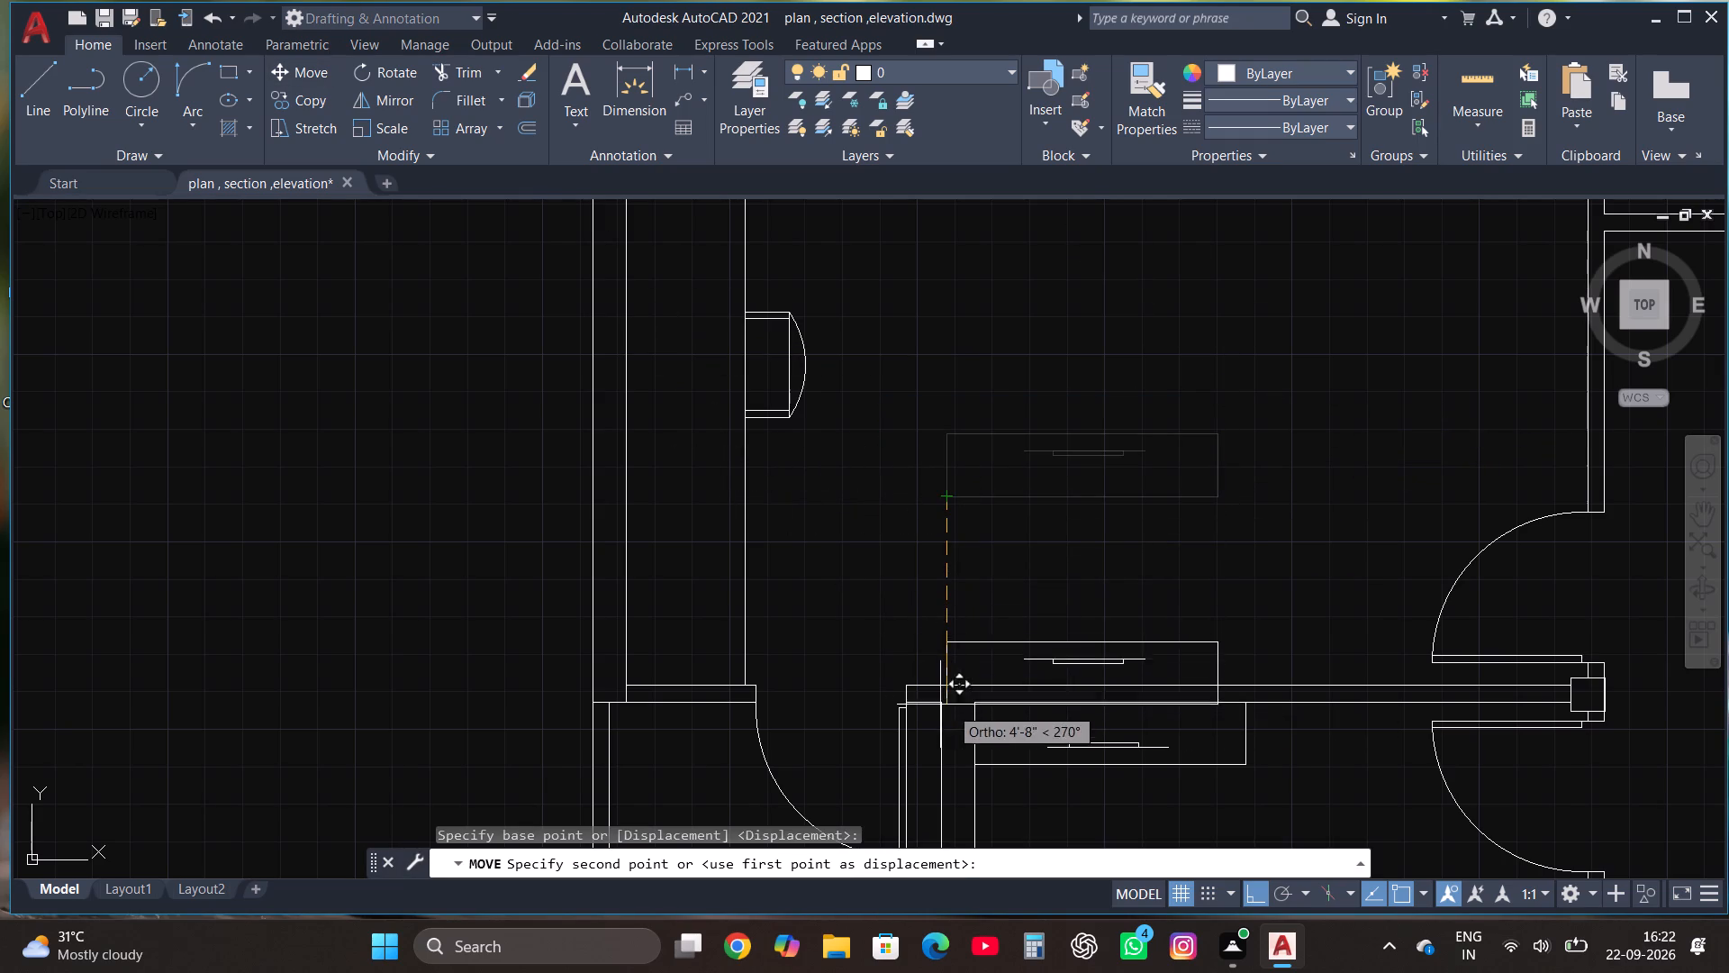
pyautogui.press('F8')
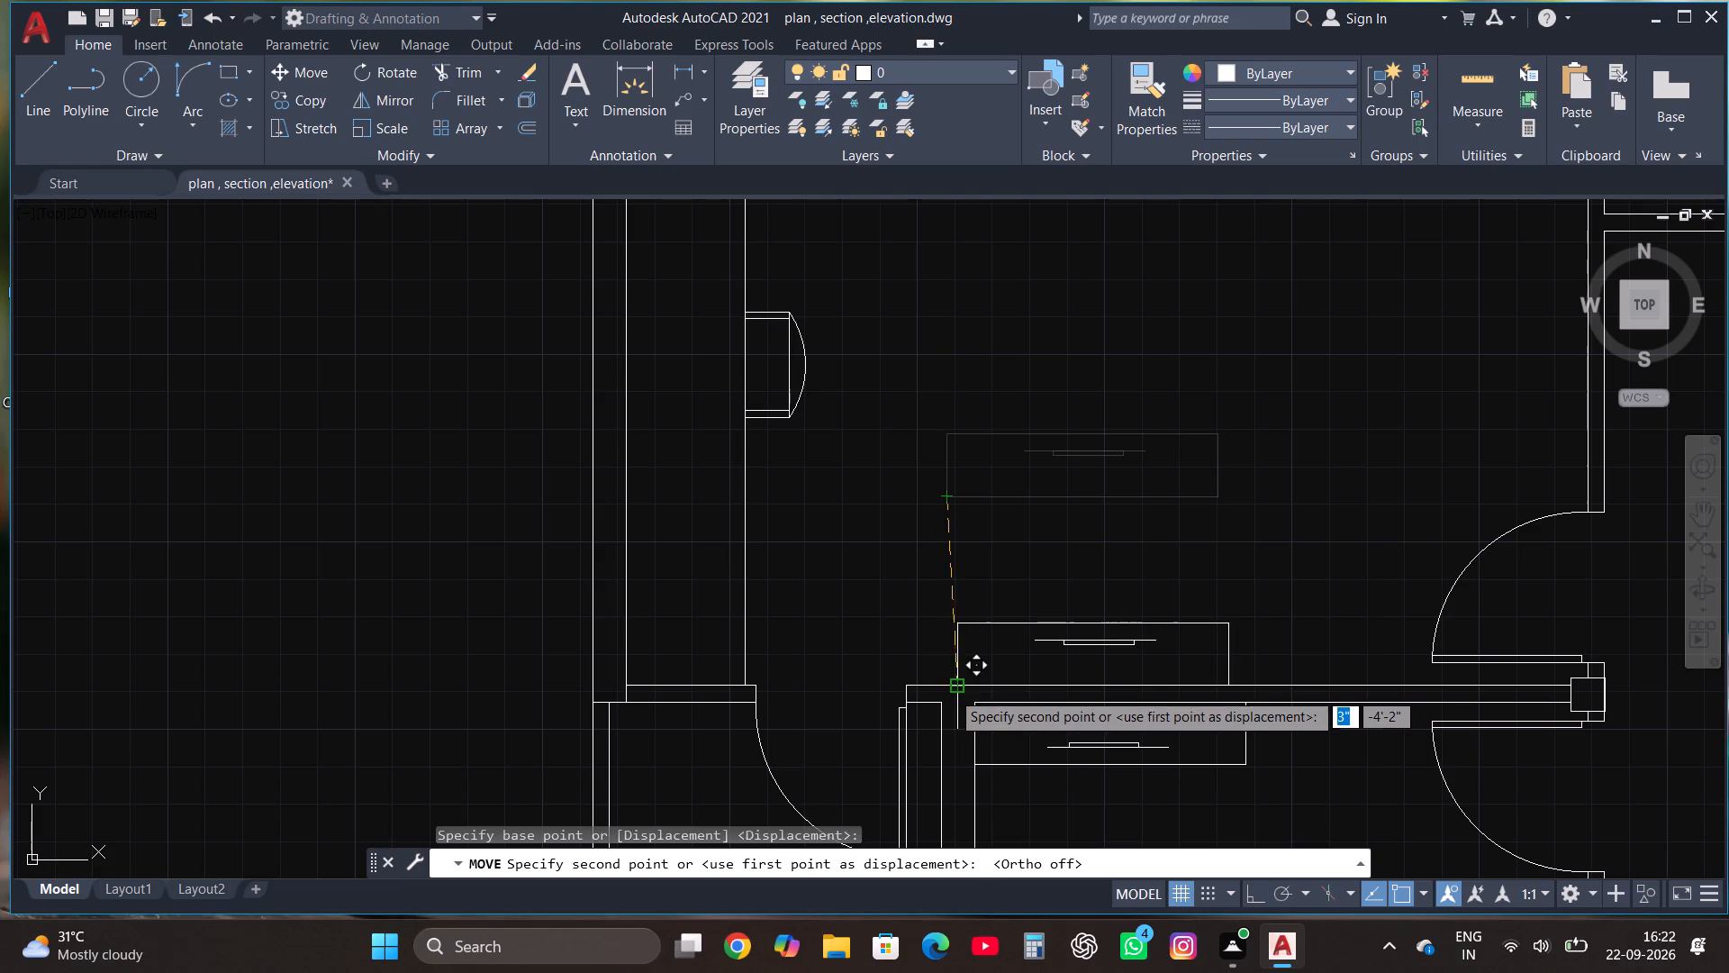
# Move the upper TV unit so its lower edge sits on the upper face of the wall below the master bedroom.
pyautogui.click(956, 692)
pyautogui.scroll(1, 968, 725)
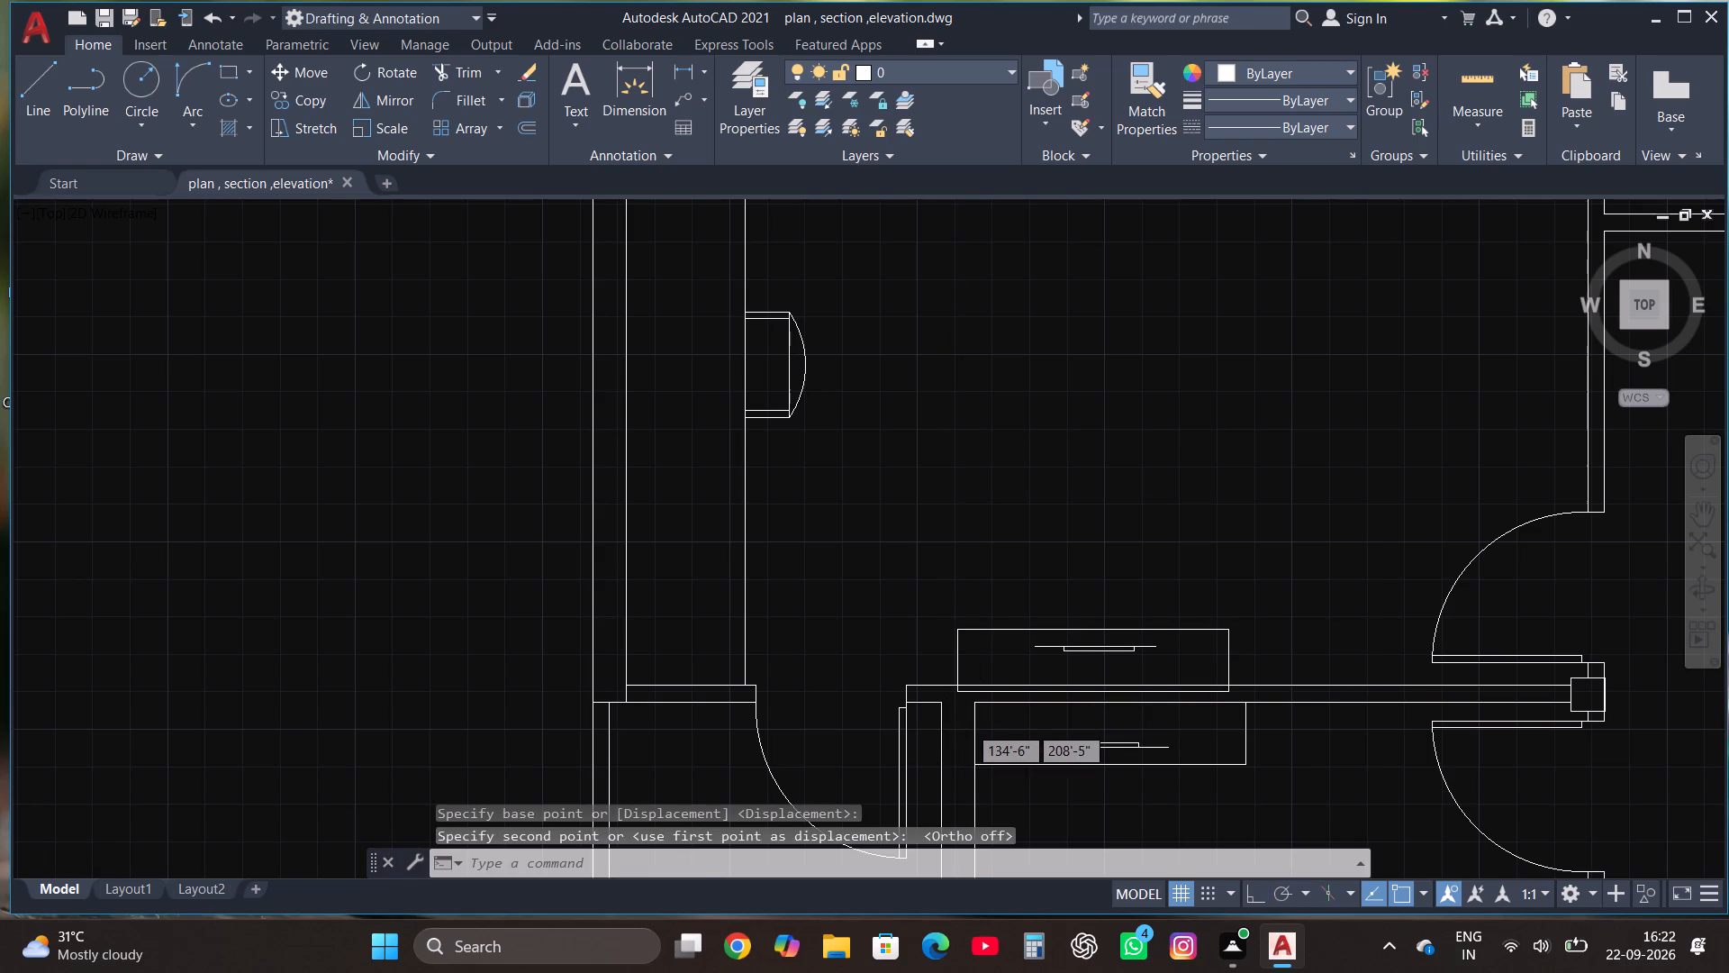
pyautogui.click(931, 689)
pyautogui.click(1510, 532)
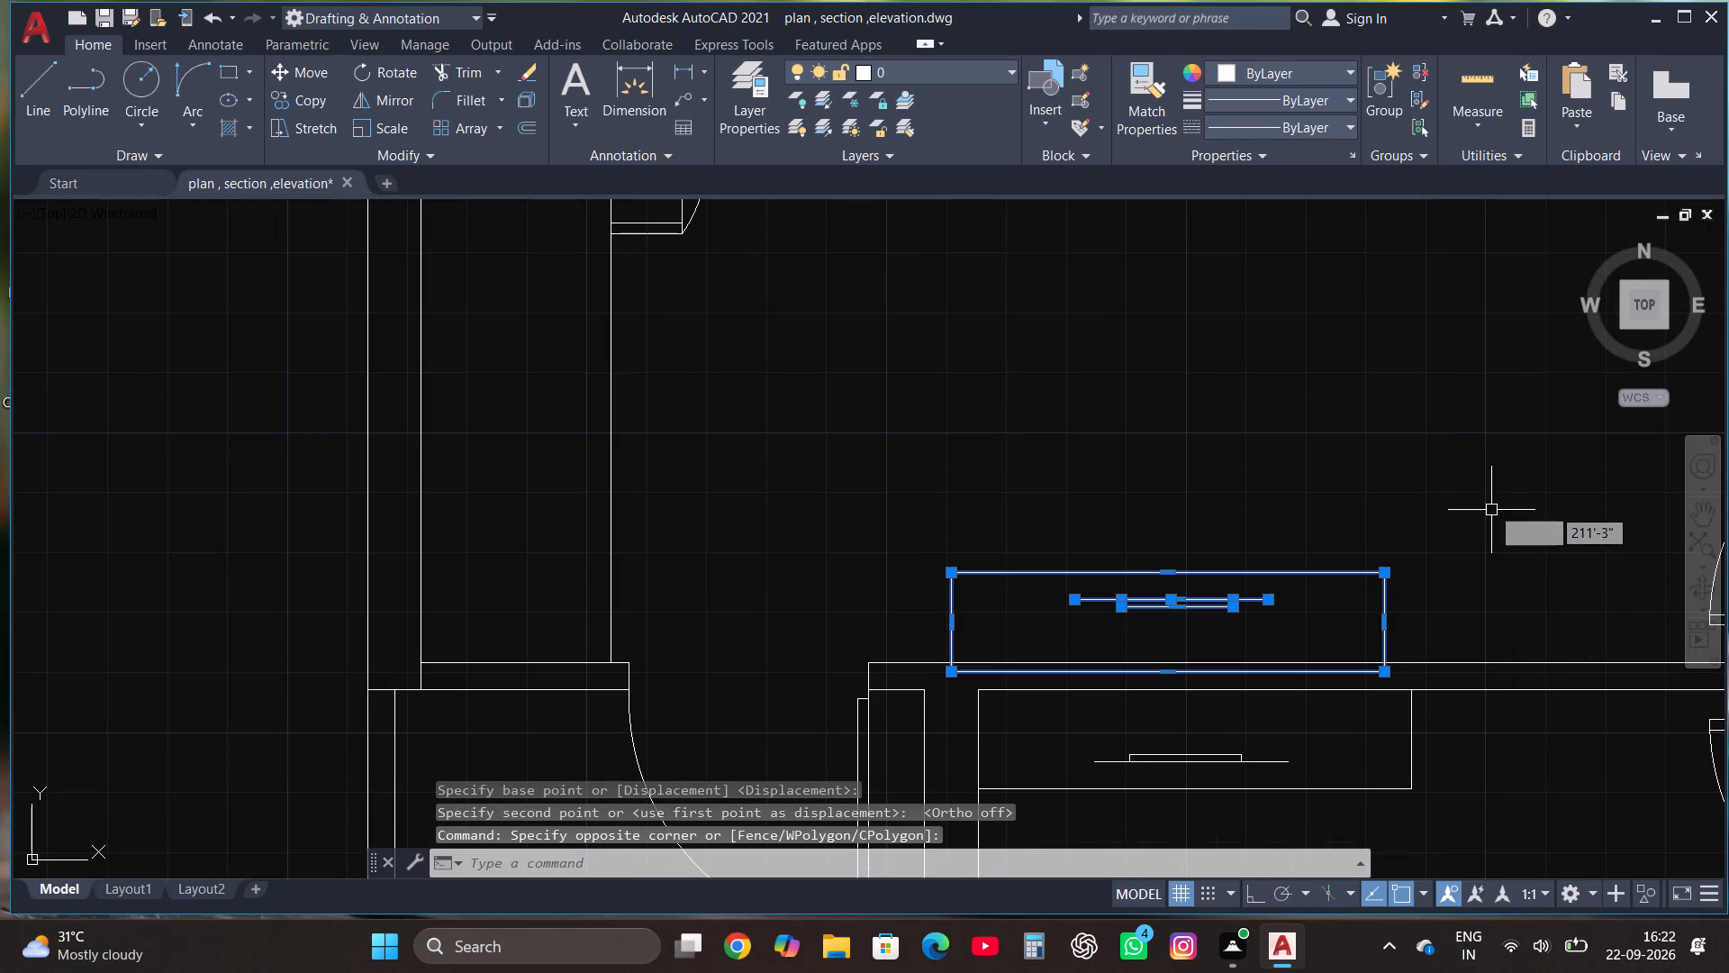
pyautogui.click(325, 75)
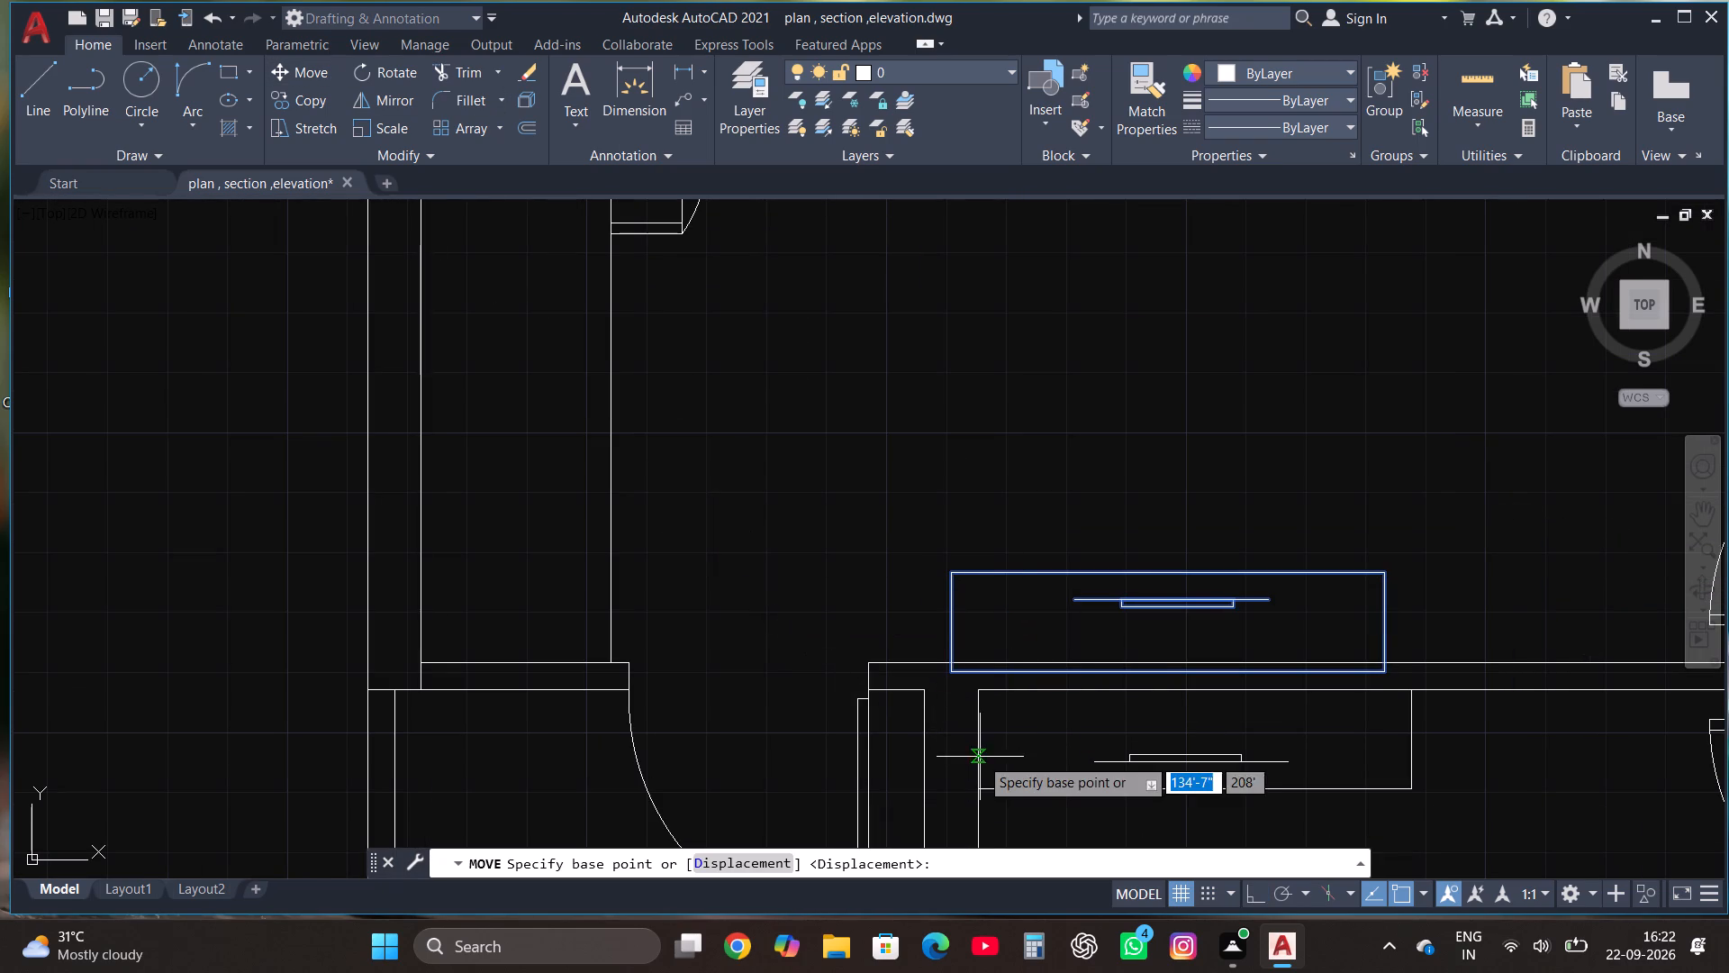
pyautogui.scroll(2, 982, 757)
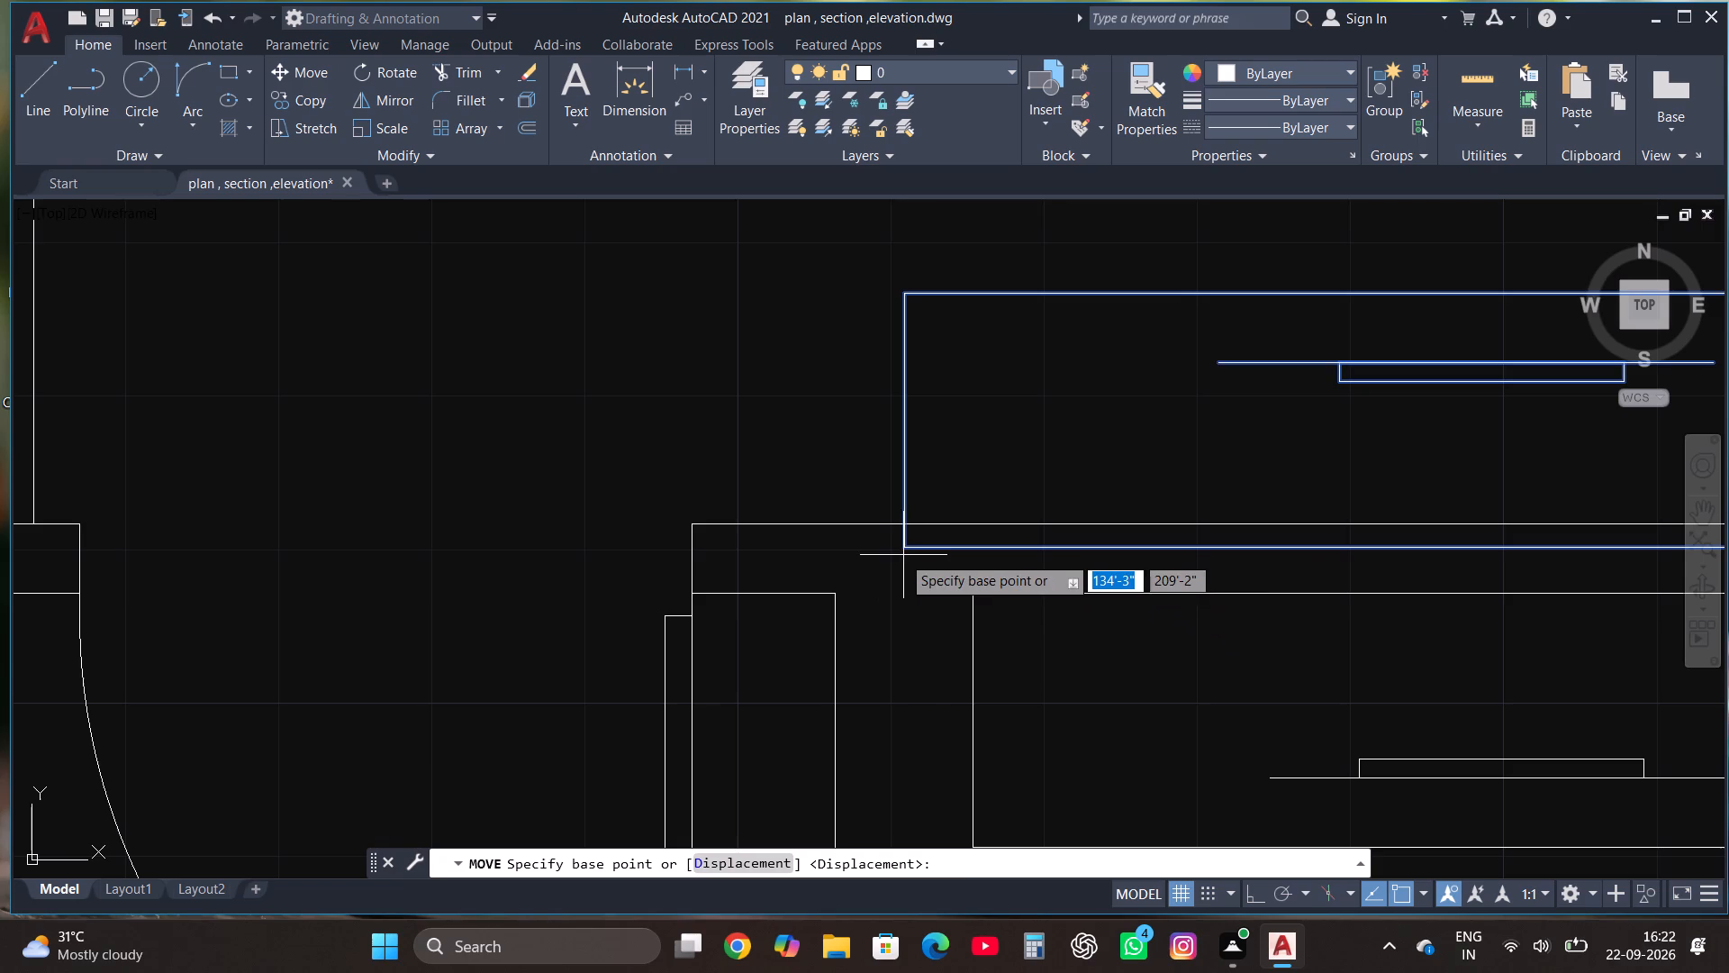
pyautogui.click(901, 546)
pyautogui.click(913, 526)
pyautogui.scroll(-3, 885, 620)
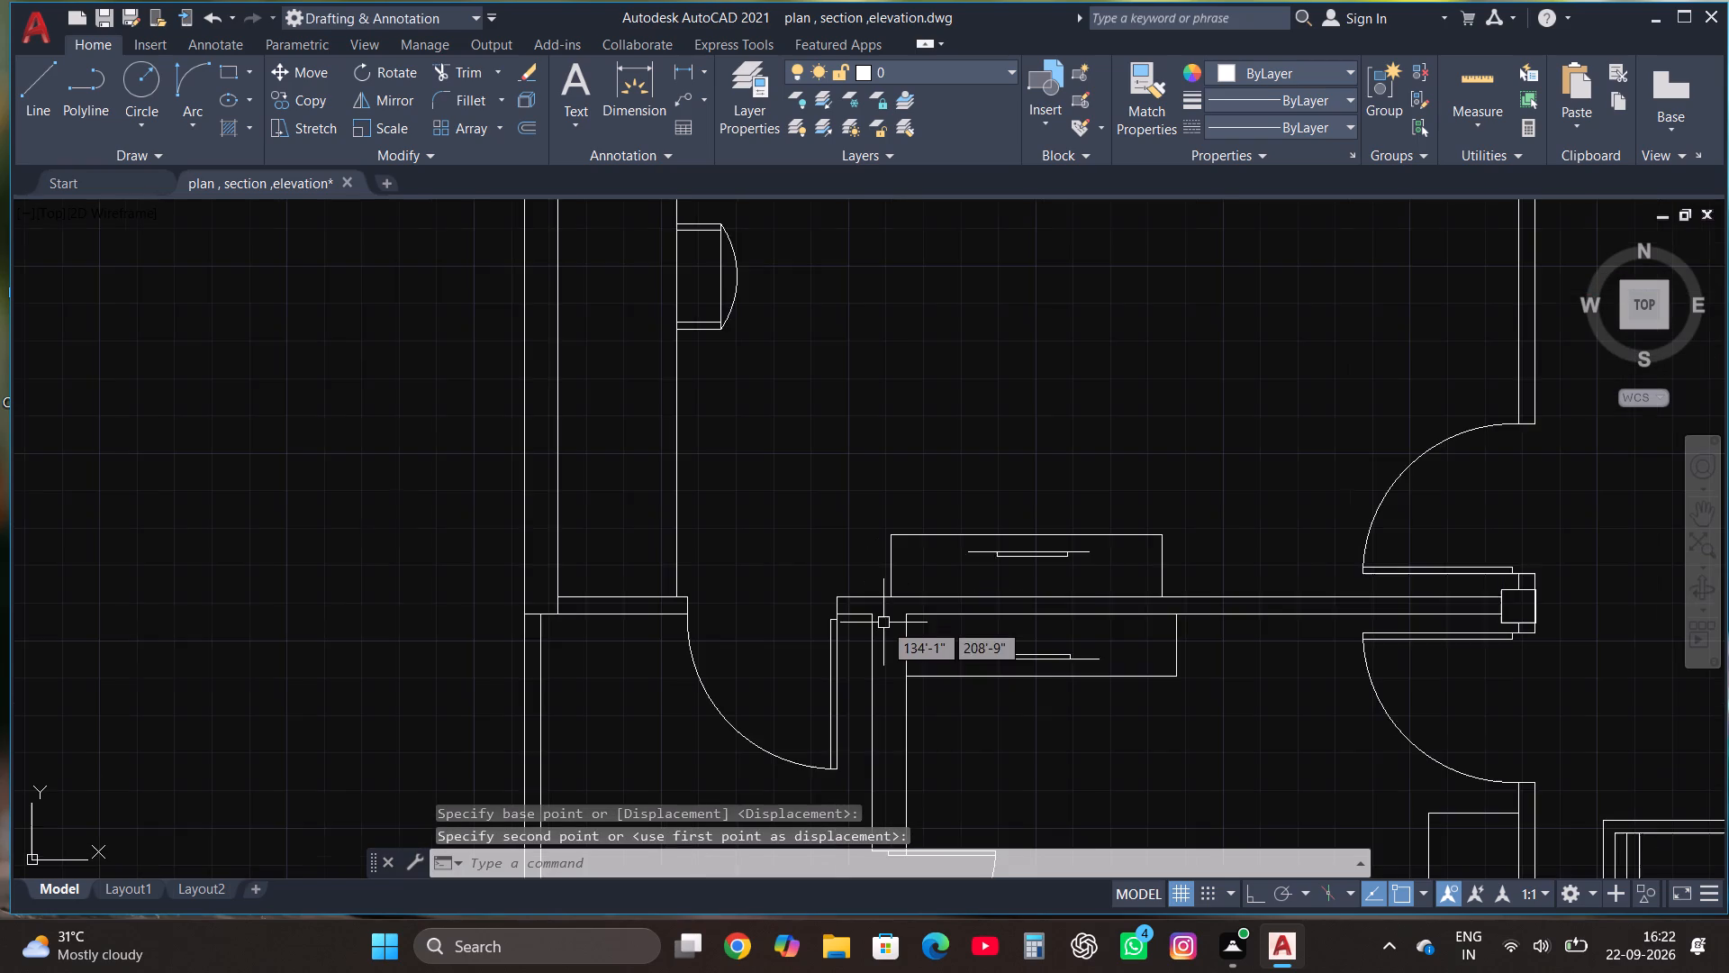
# Copy the master bedroom label in Multiple mode into the upper kitchen and the living area above the sofas.
pyautogui.scroll(-2, 881, 656)
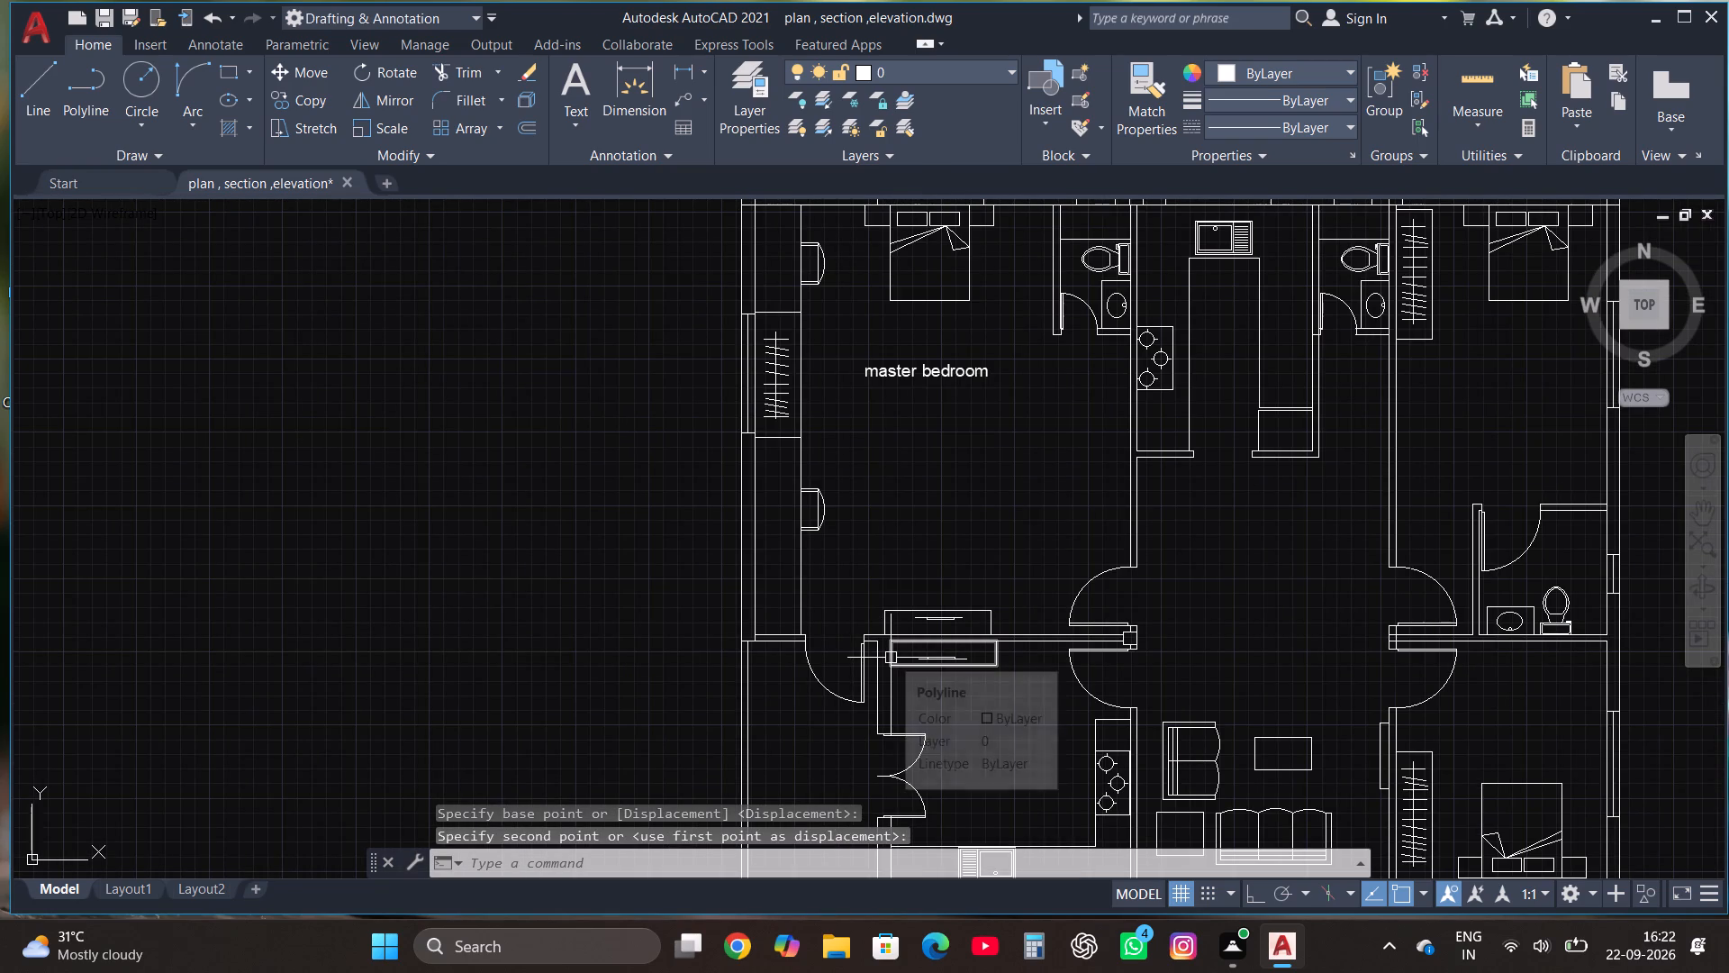
pyautogui.scroll(-1, 891, 670)
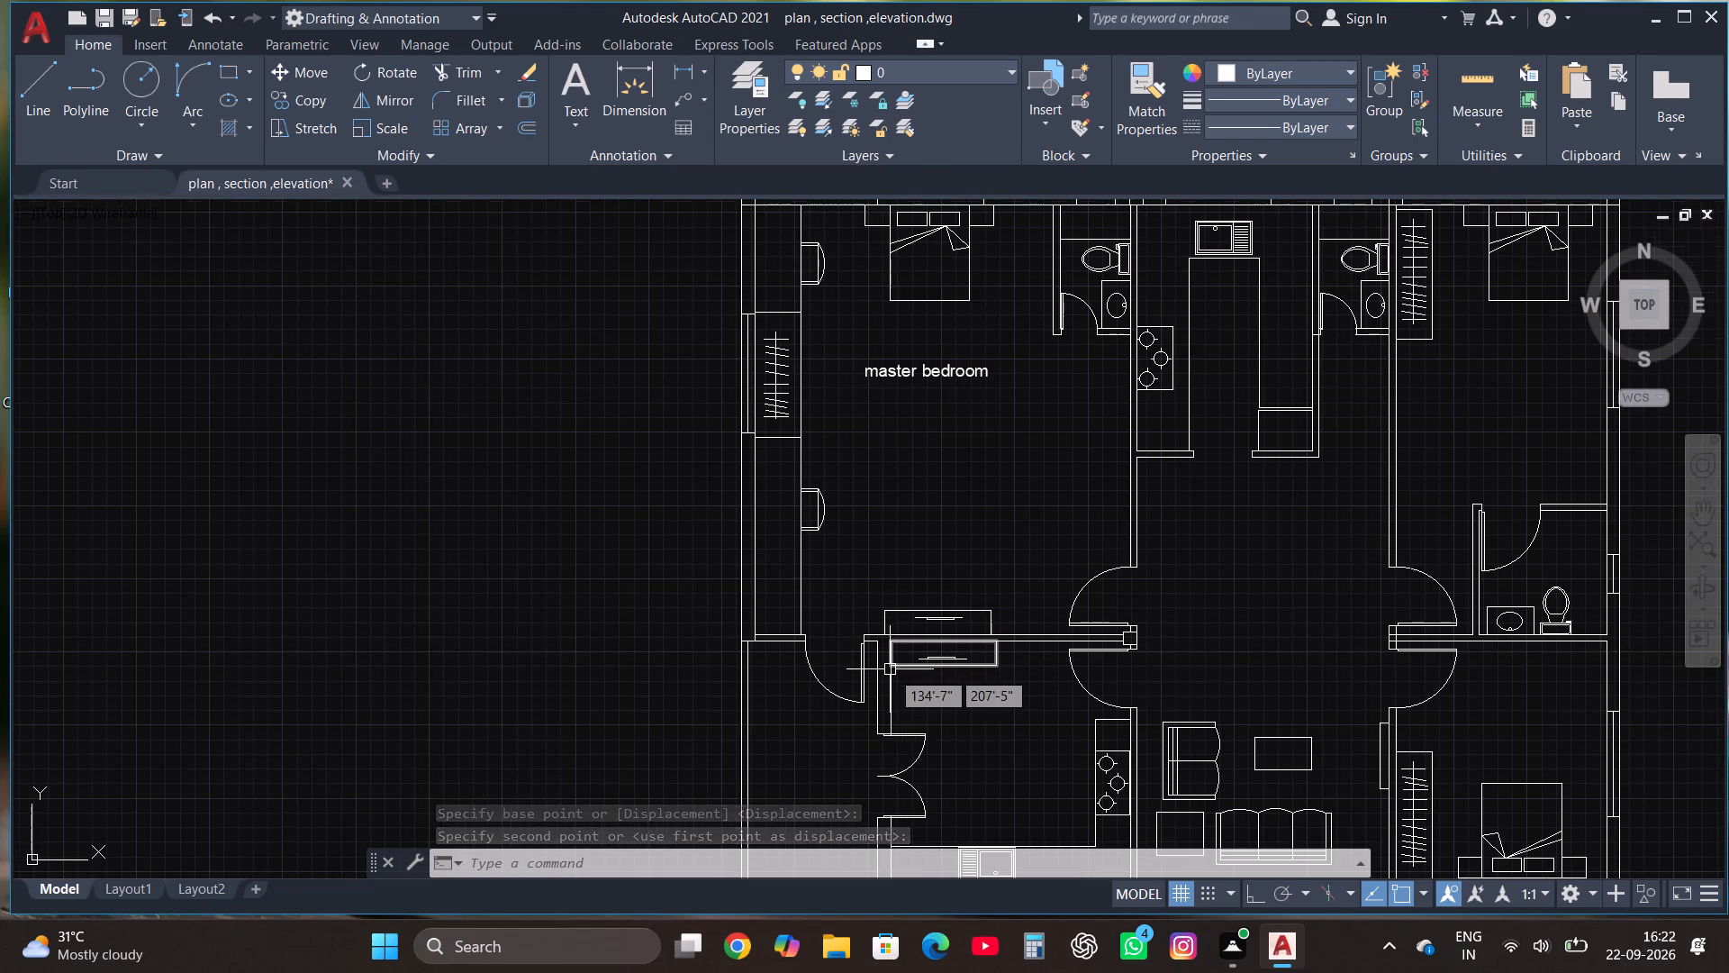
pyautogui.scroll(1, 901, 474)
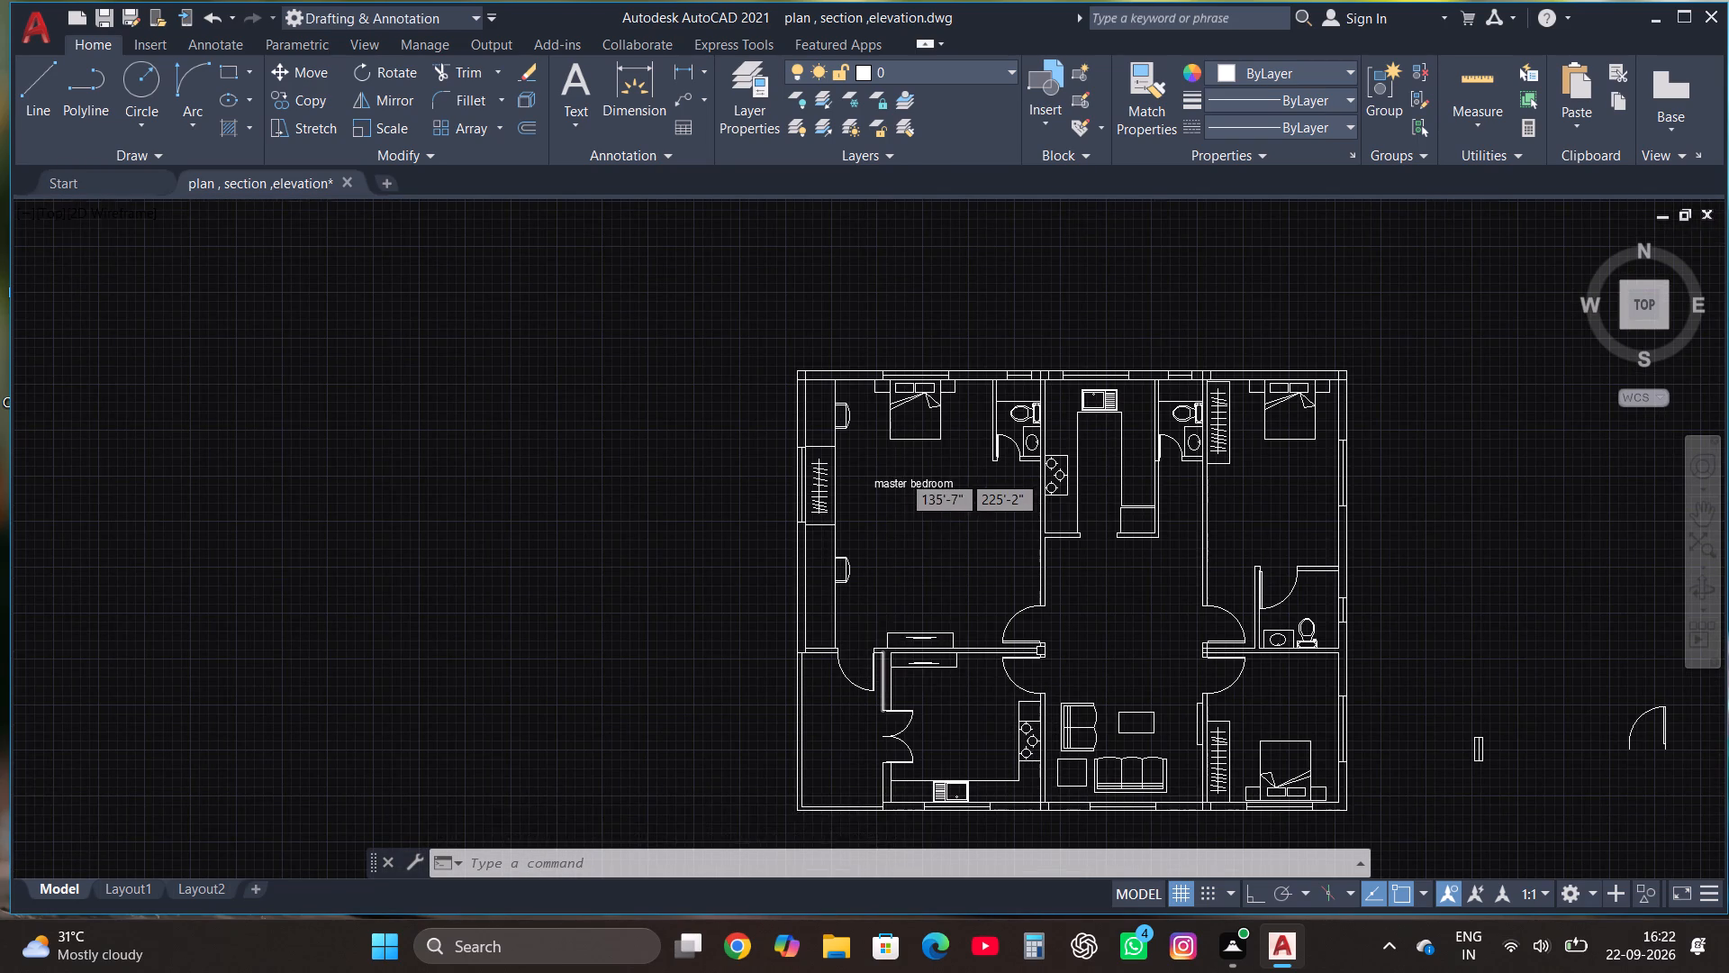
pyautogui.click(901, 487)
pyautogui.click(294, 98)
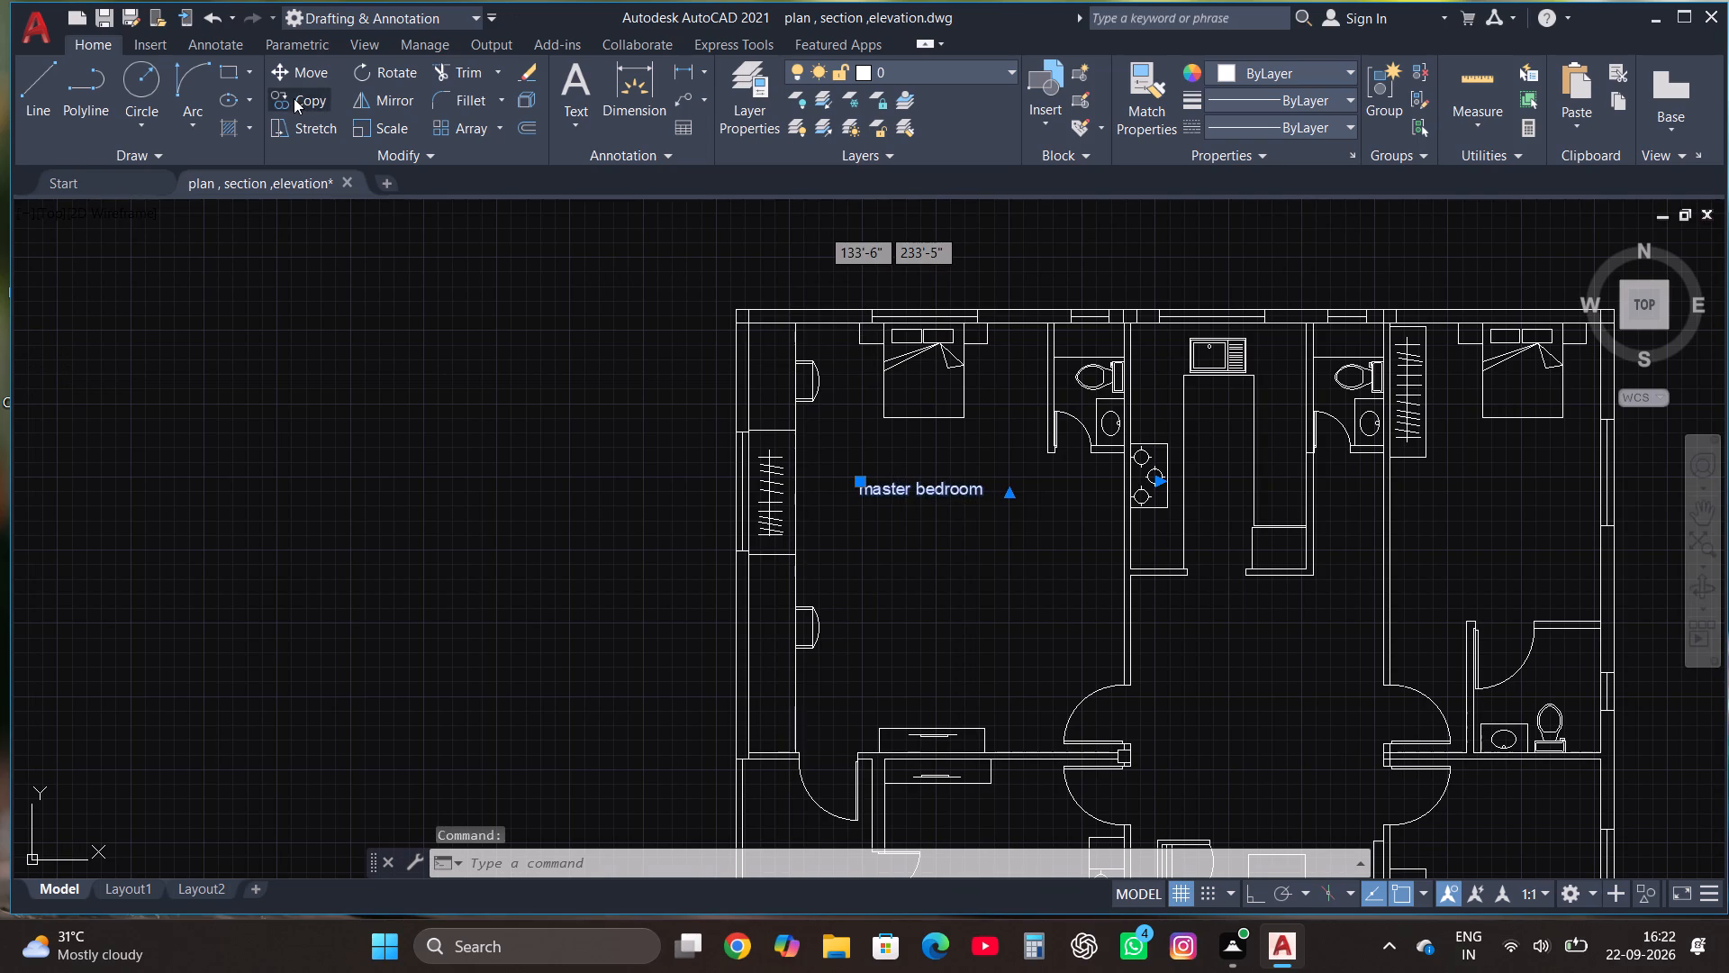
pyautogui.click(882, 860)
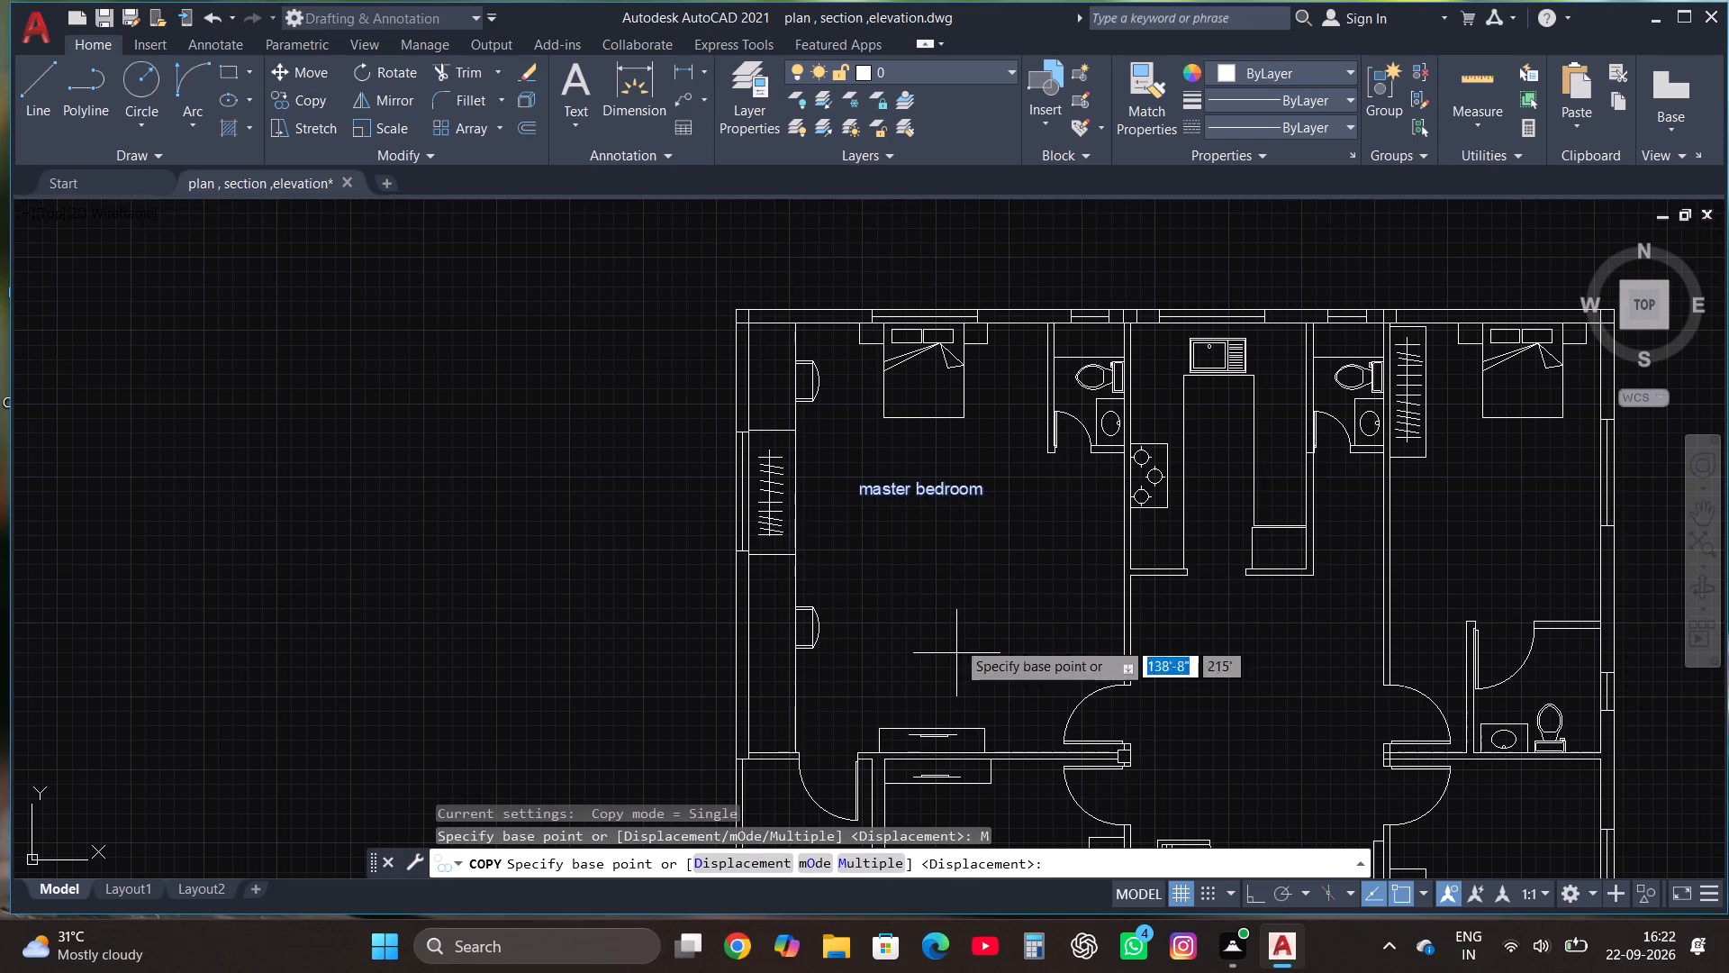
pyautogui.click(919, 497)
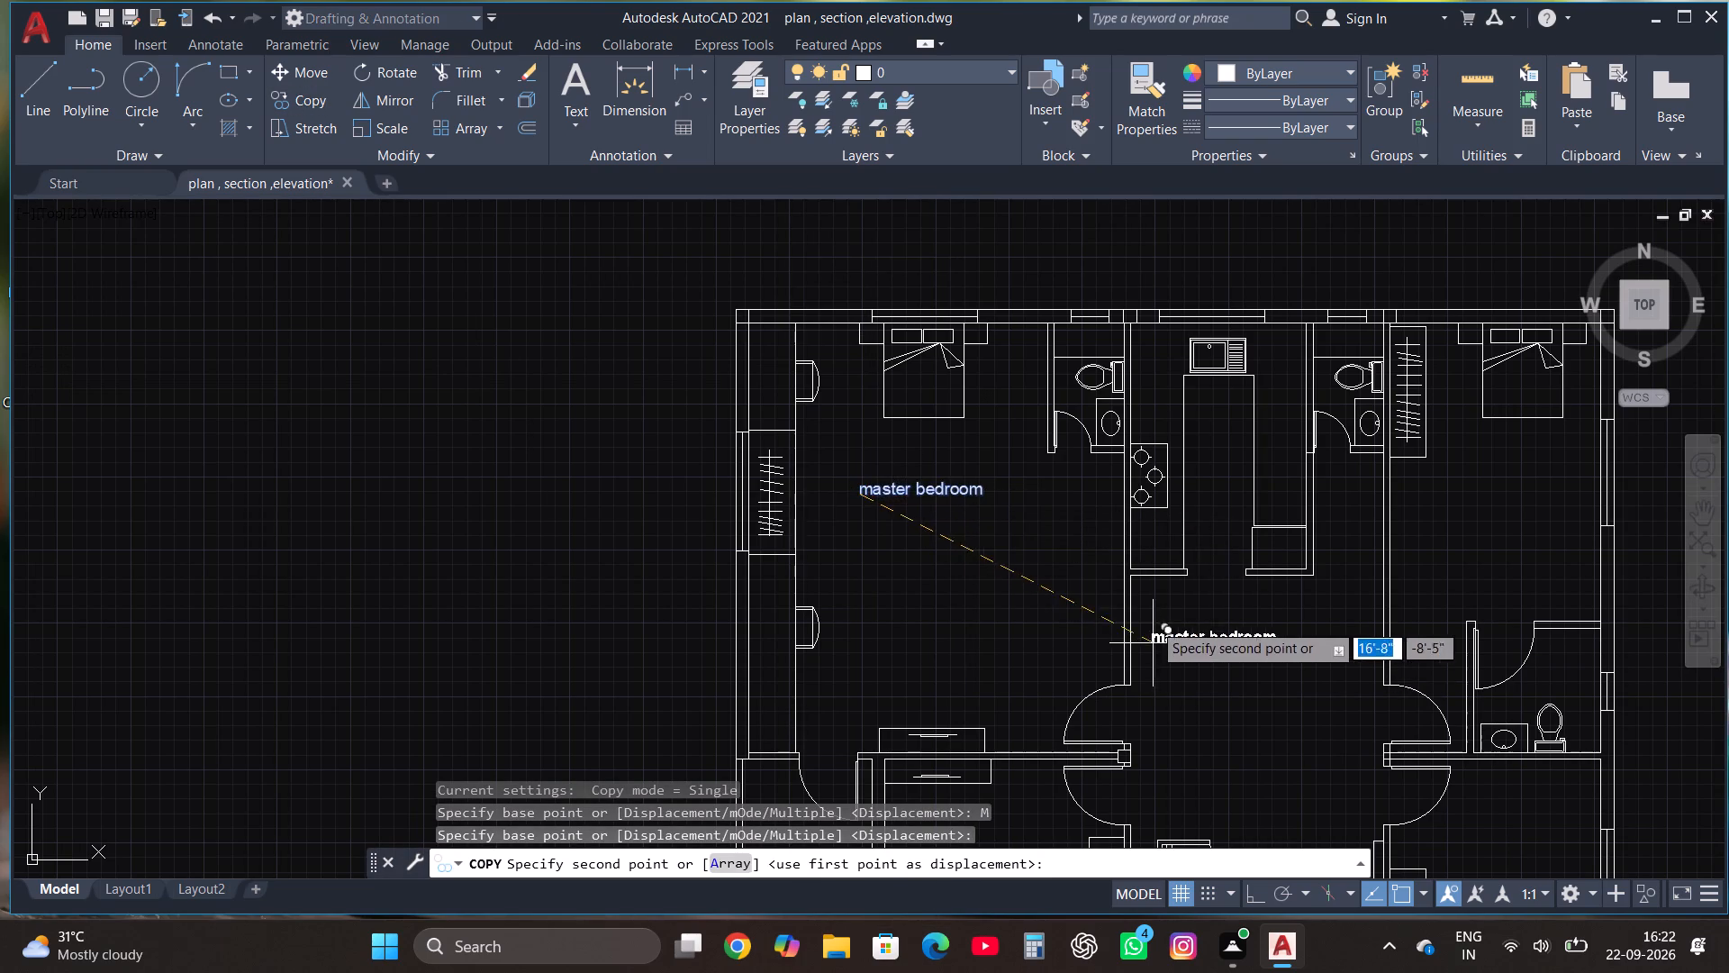
pyautogui.click(1177, 451)
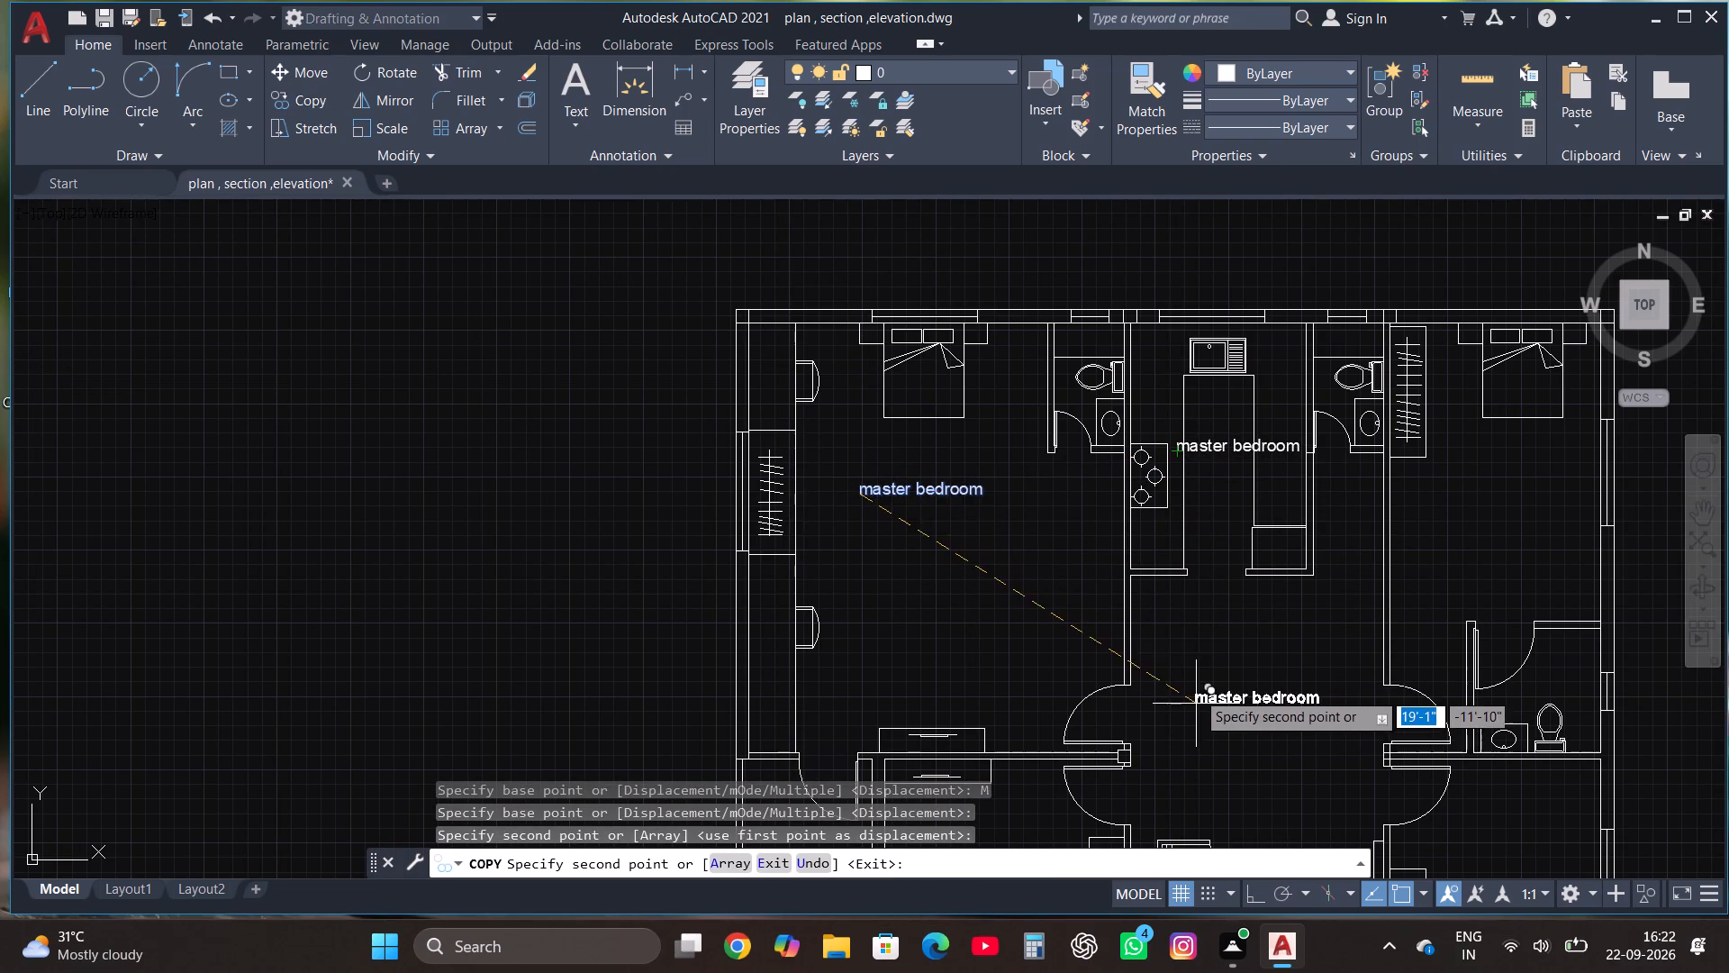
pyautogui.scroll(-1, 1196, 670)
pyautogui.scroll(1, 1218, 736)
pyautogui.click(1193, 780)
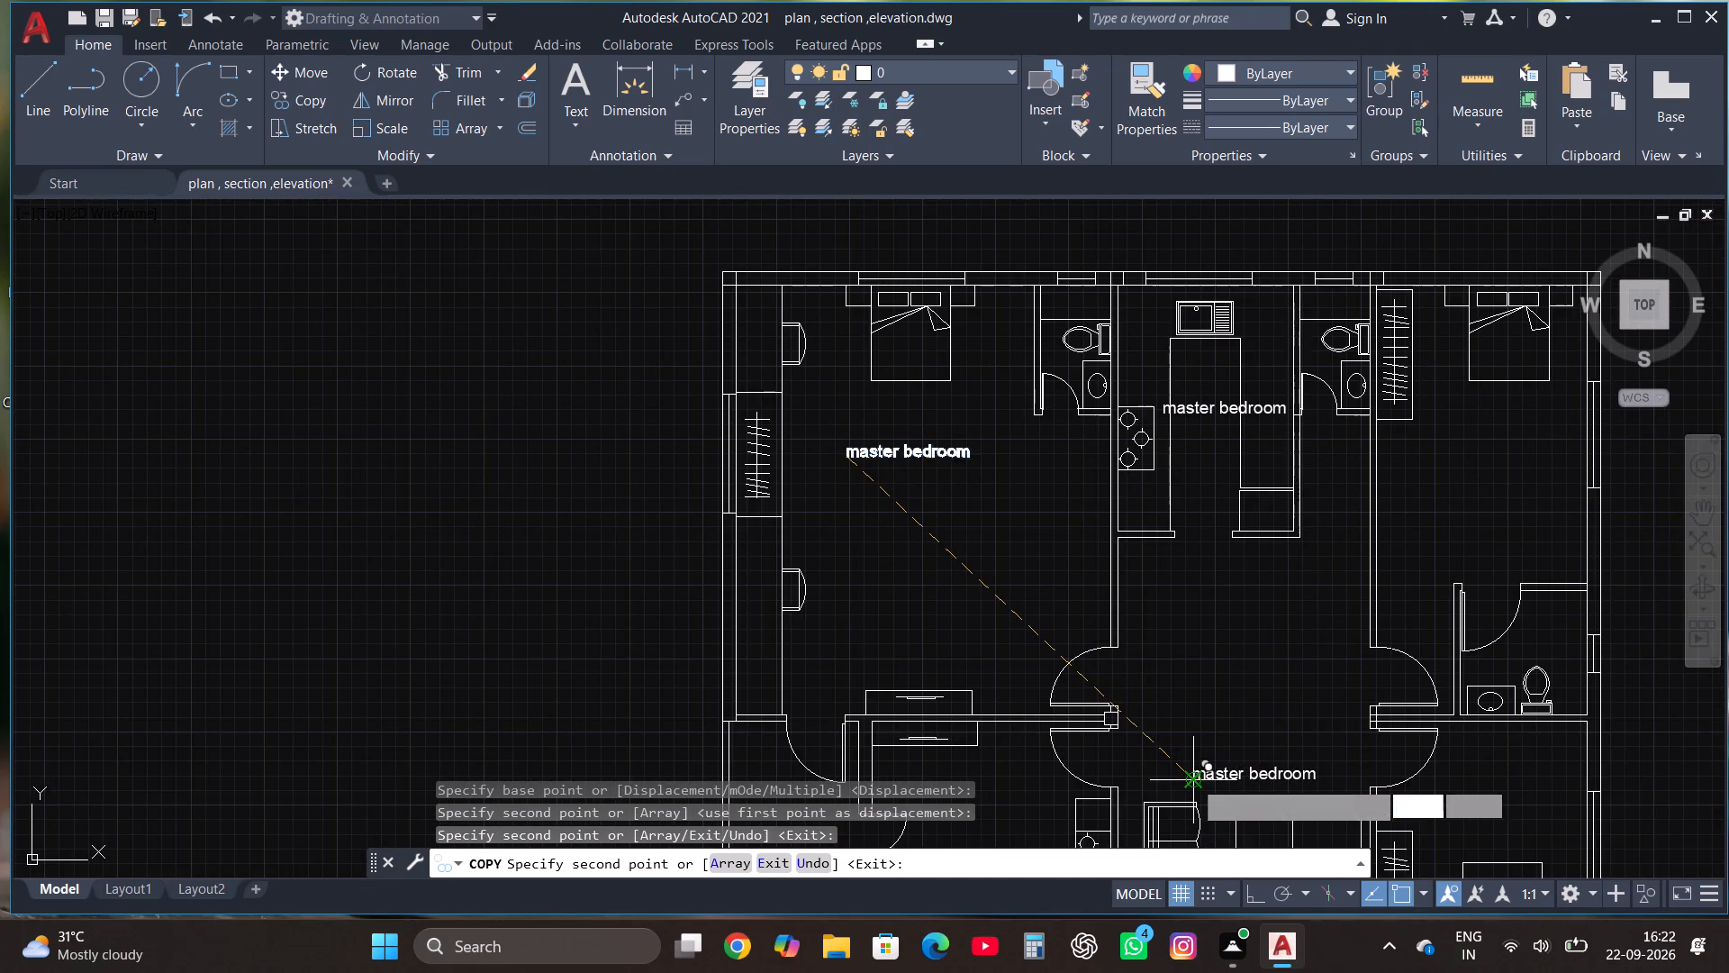
# Place further label copies at the master bedroom's attached toilet and in the upper and lower bedrooms on the plan's east side.
pyautogui.scroll(-1, 1189, 791)
pyautogui.scroll(2, 1058, 441)
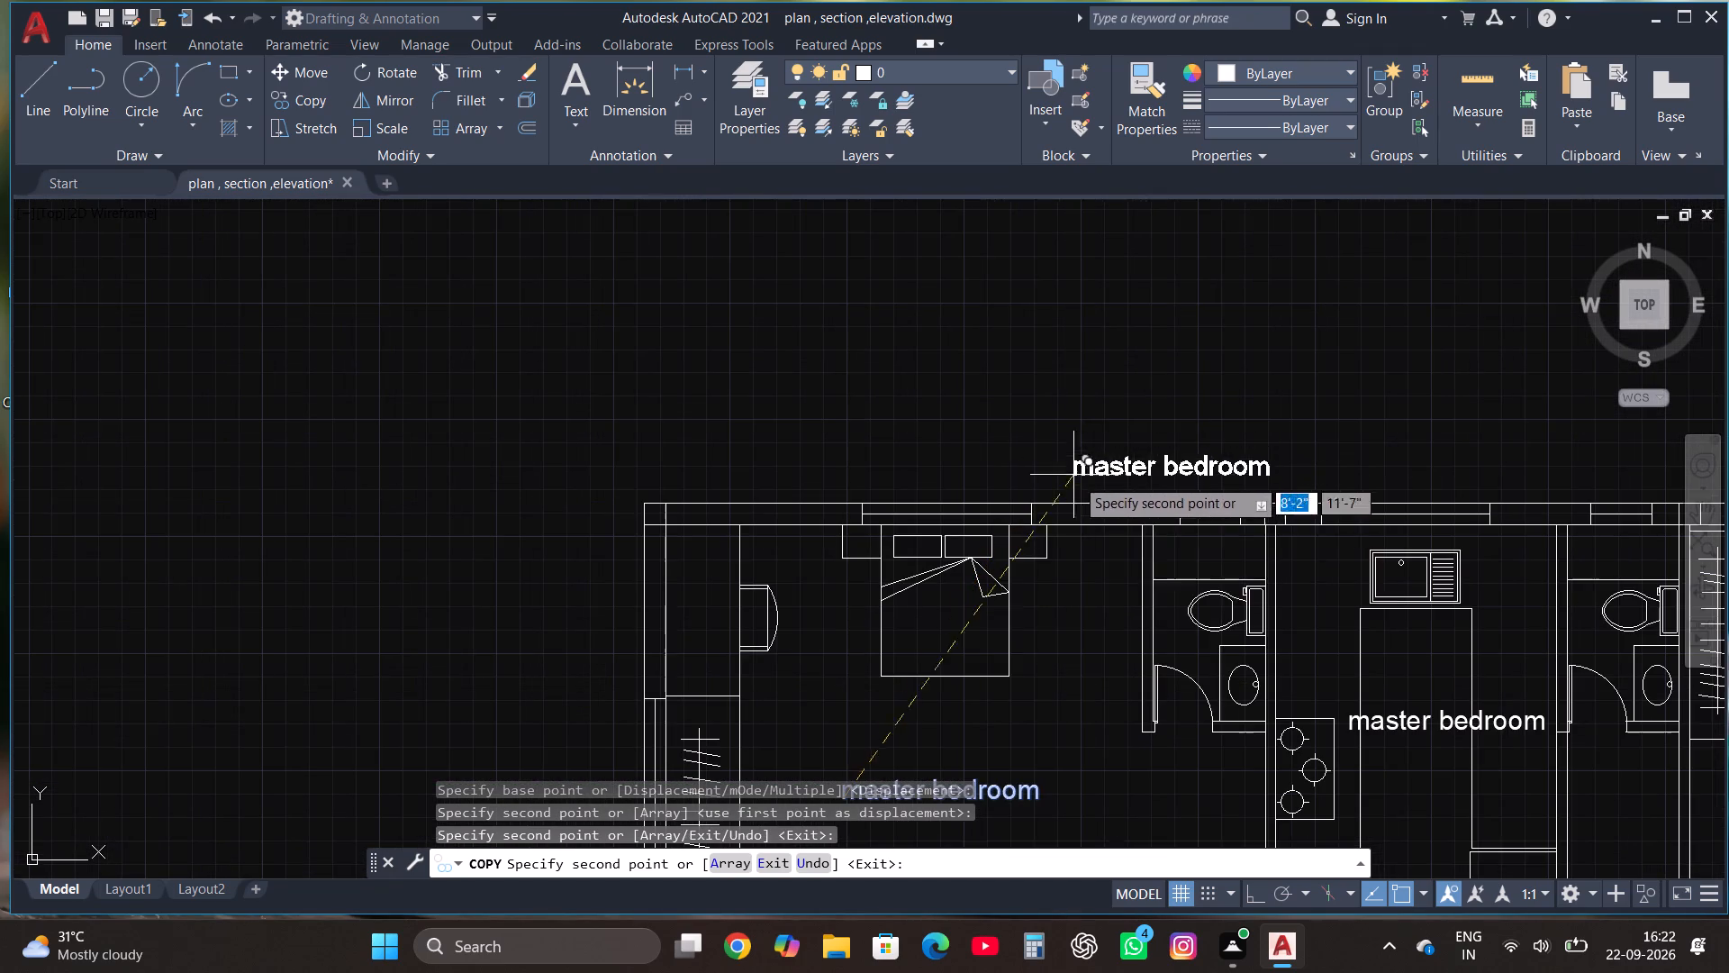
pyautogui.scroll(2, 1097, 567)
pyautogui.click(1101, 565)
pyautogui.scroll(-3, 928, 582)
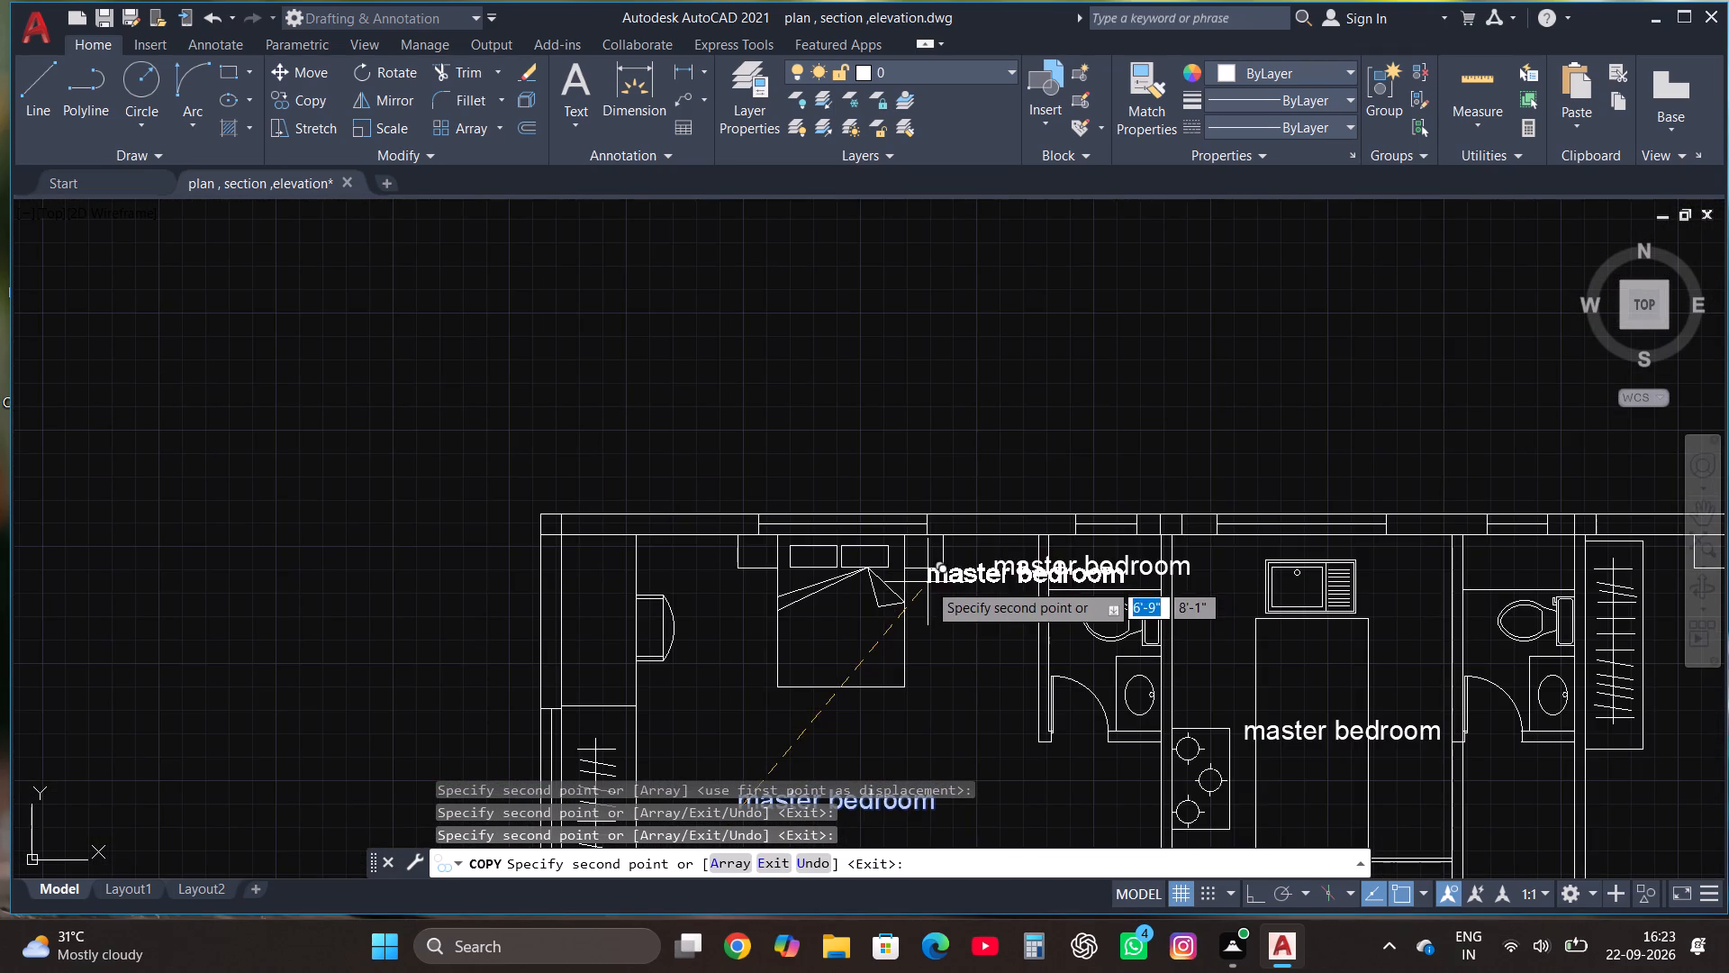
pyautogui.scroll(-1, 954, 450)
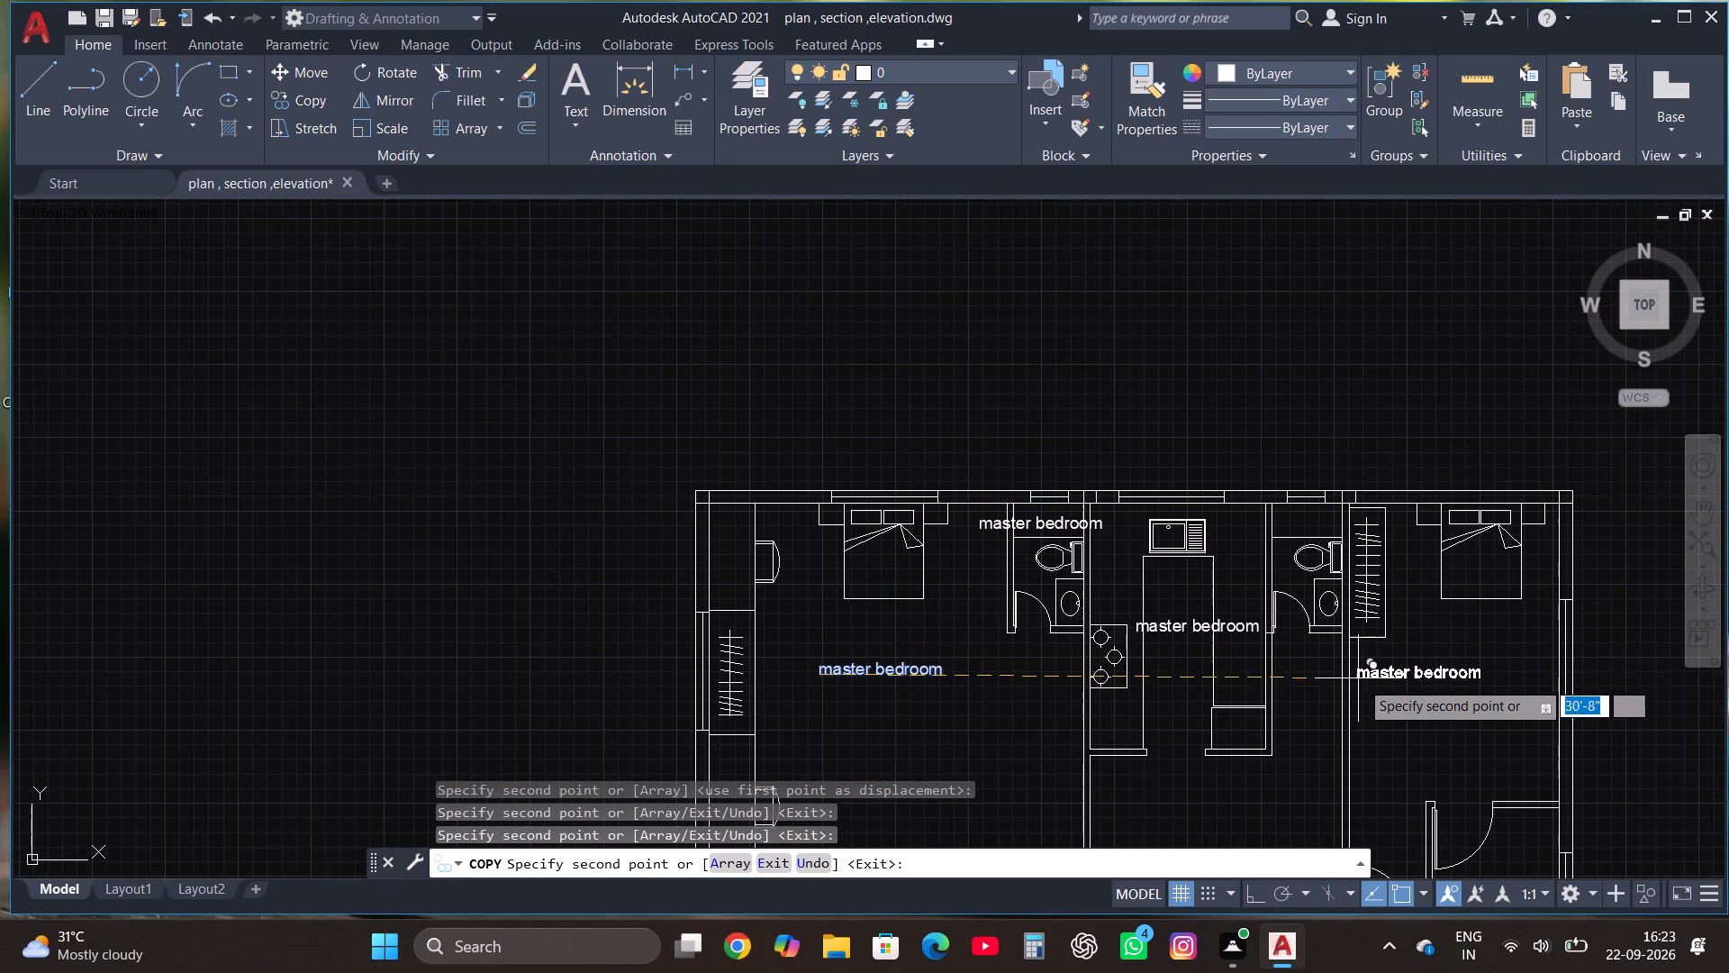
pyautogui.click(1385, 665)
pyautogui.scroll(-2, 1214, 541)
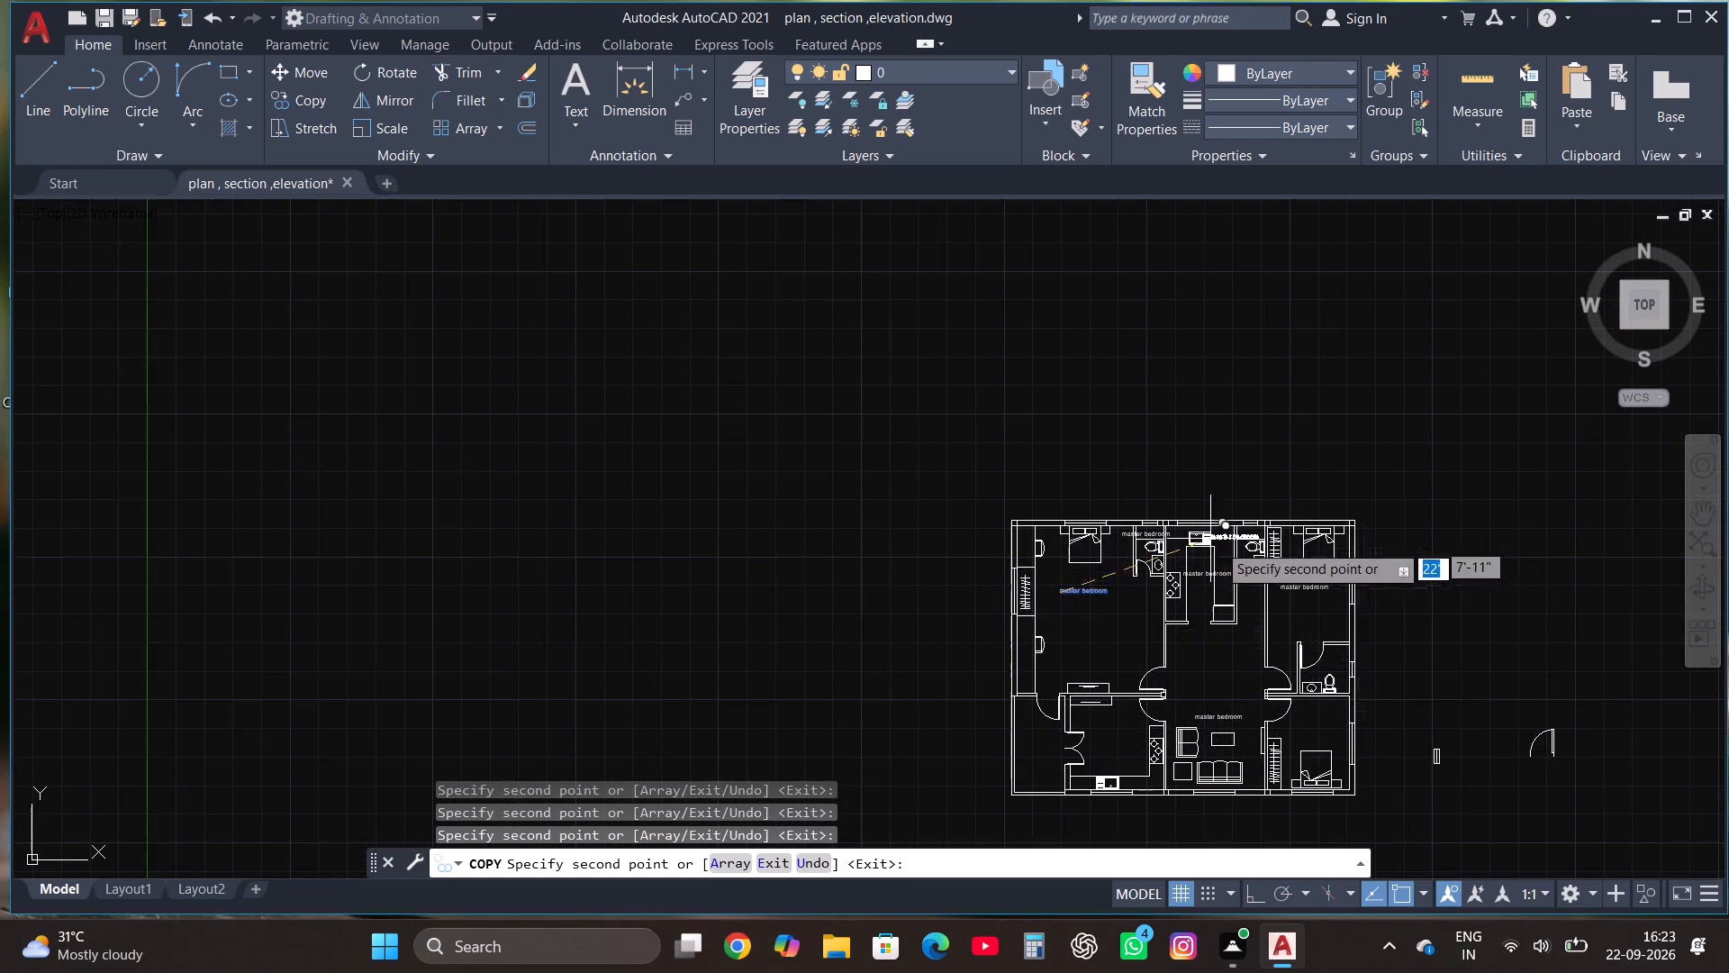
pyautogui.scroll(2, 1330, 751)
pyautogui.click(1228, 705)
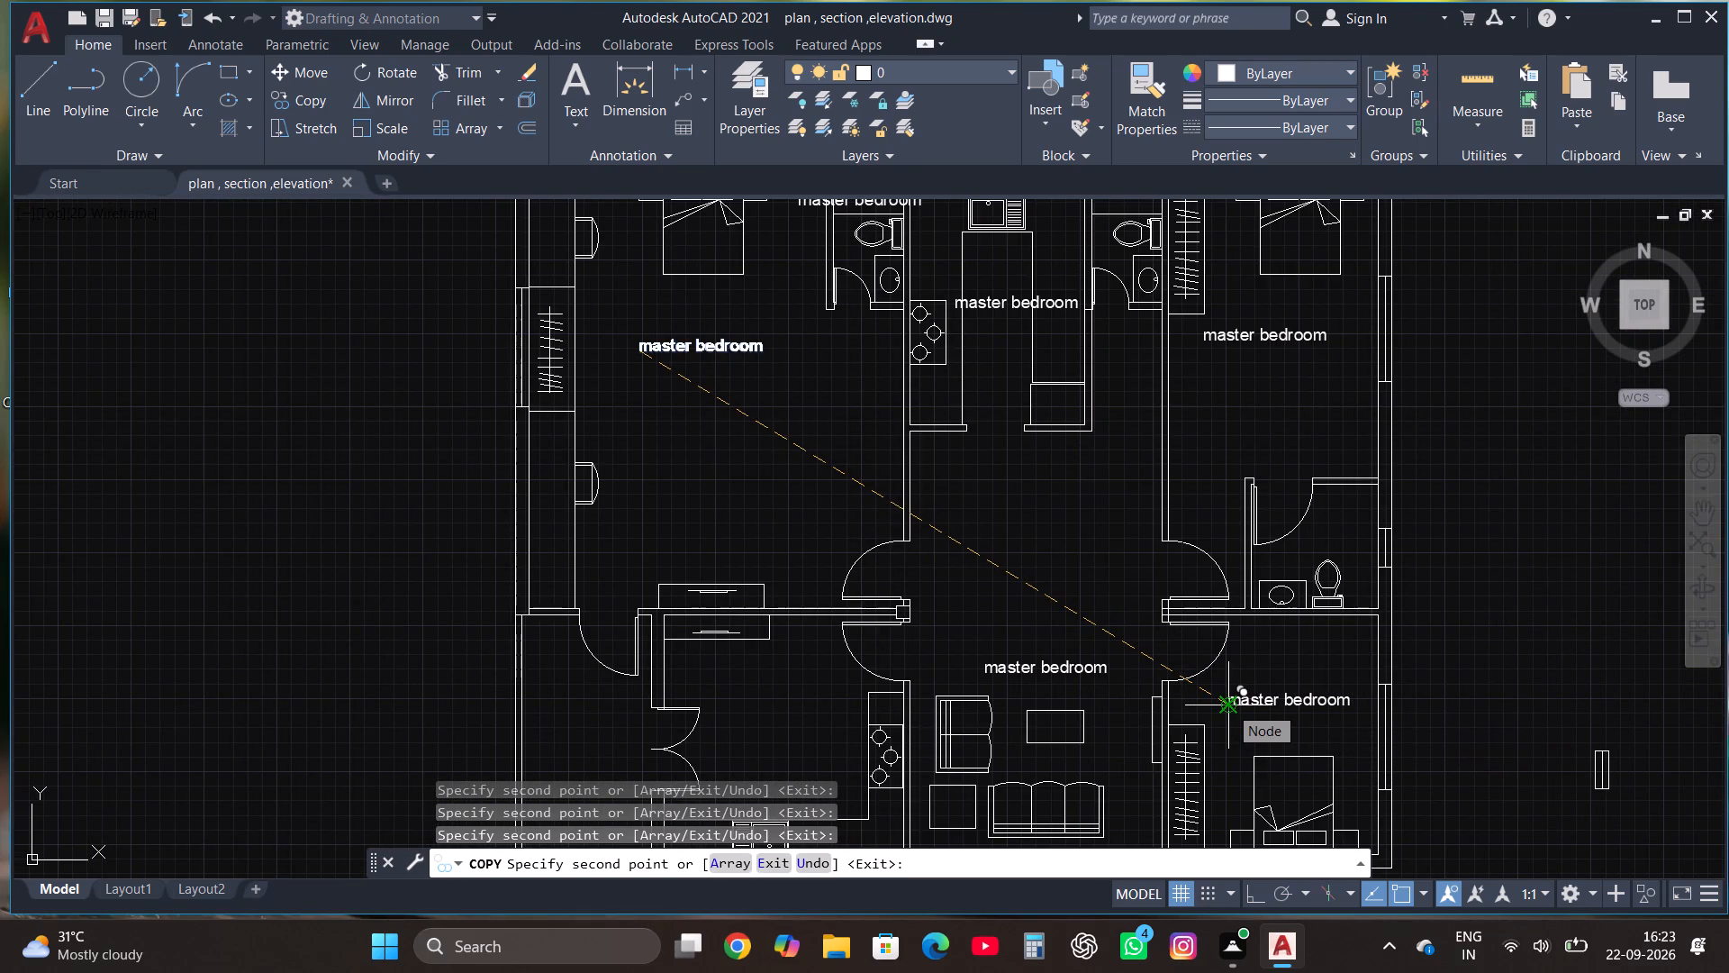
# Place label copies in the southwest corner room and the adjoining lower kitchen, and finish copying.
pyautogui.scroll(-1, 1277, 593)
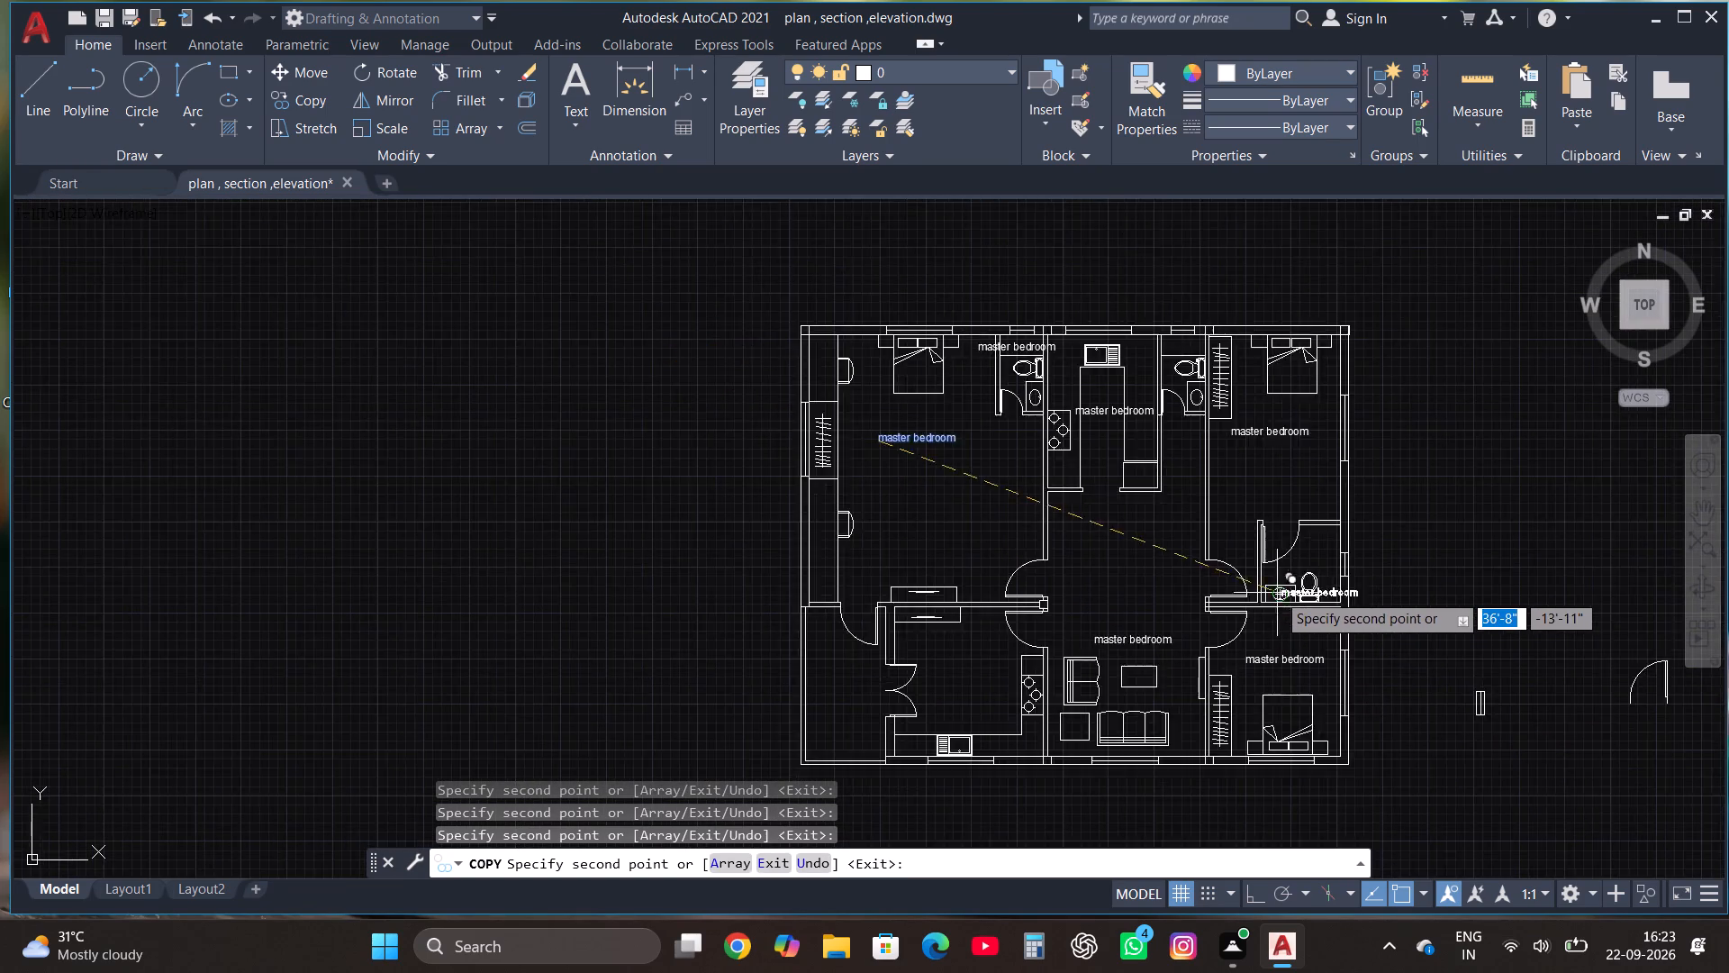
pyautogui.scroll(-1, 1277, 593)
pyautogui.scroll(3, 980, 643)
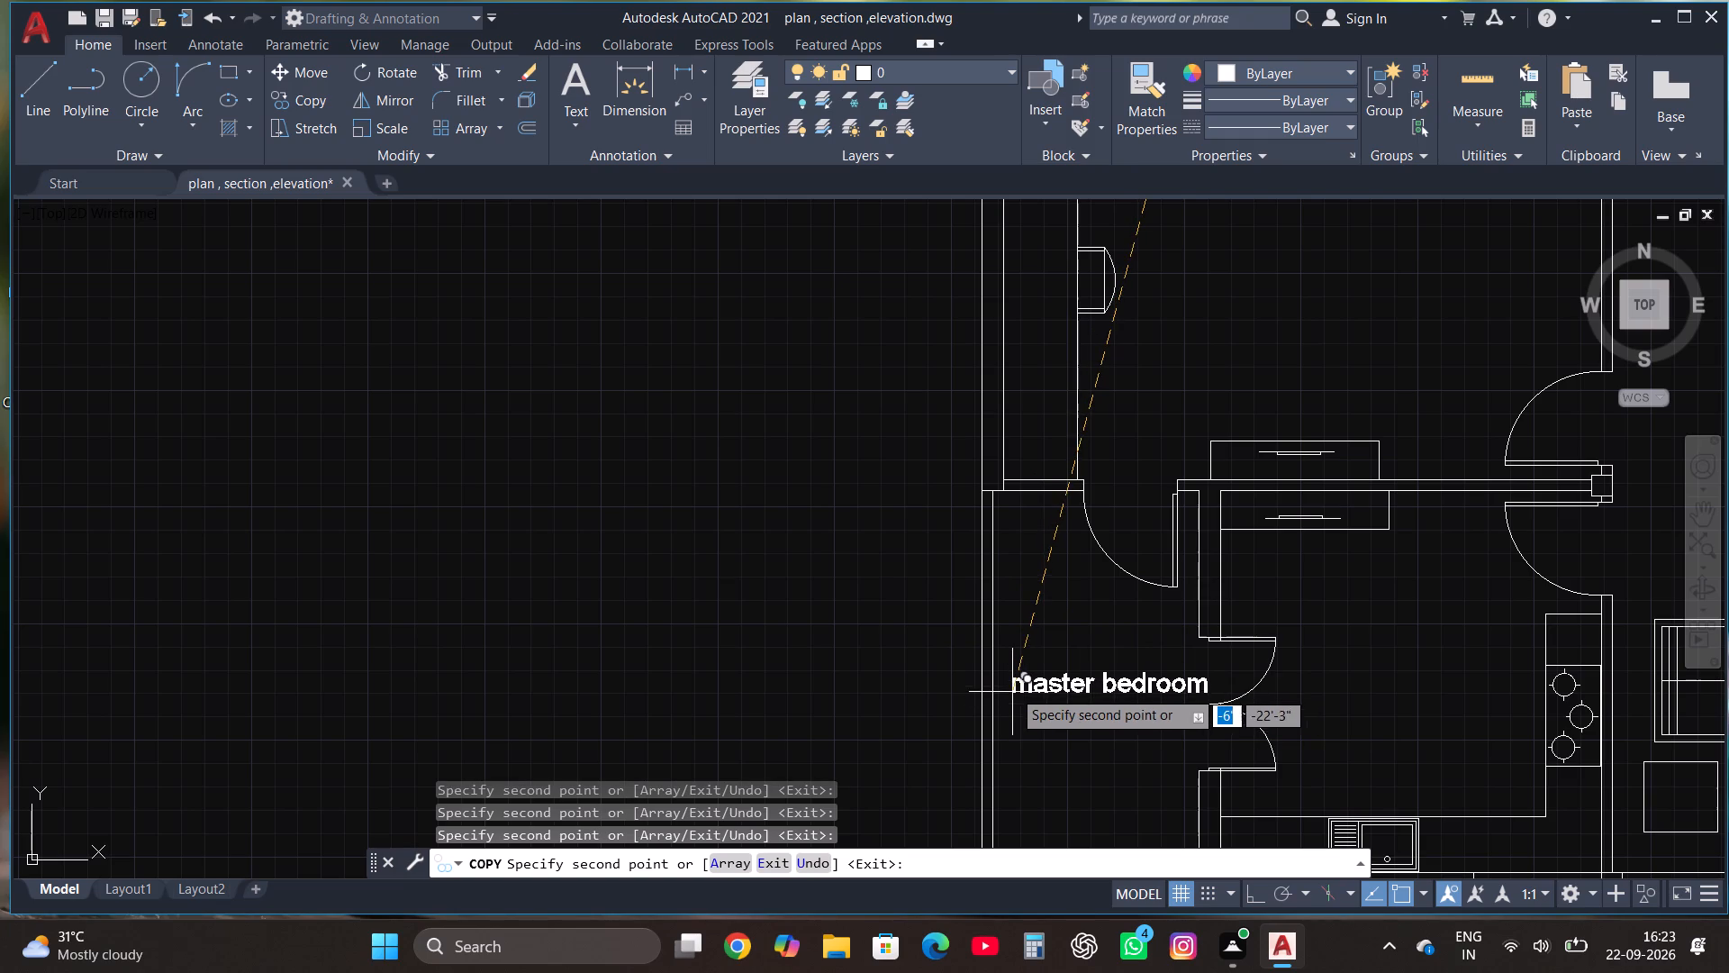
pyautogui.click(1018, 677)
pyautogui.scroll(-1, 964, 703)
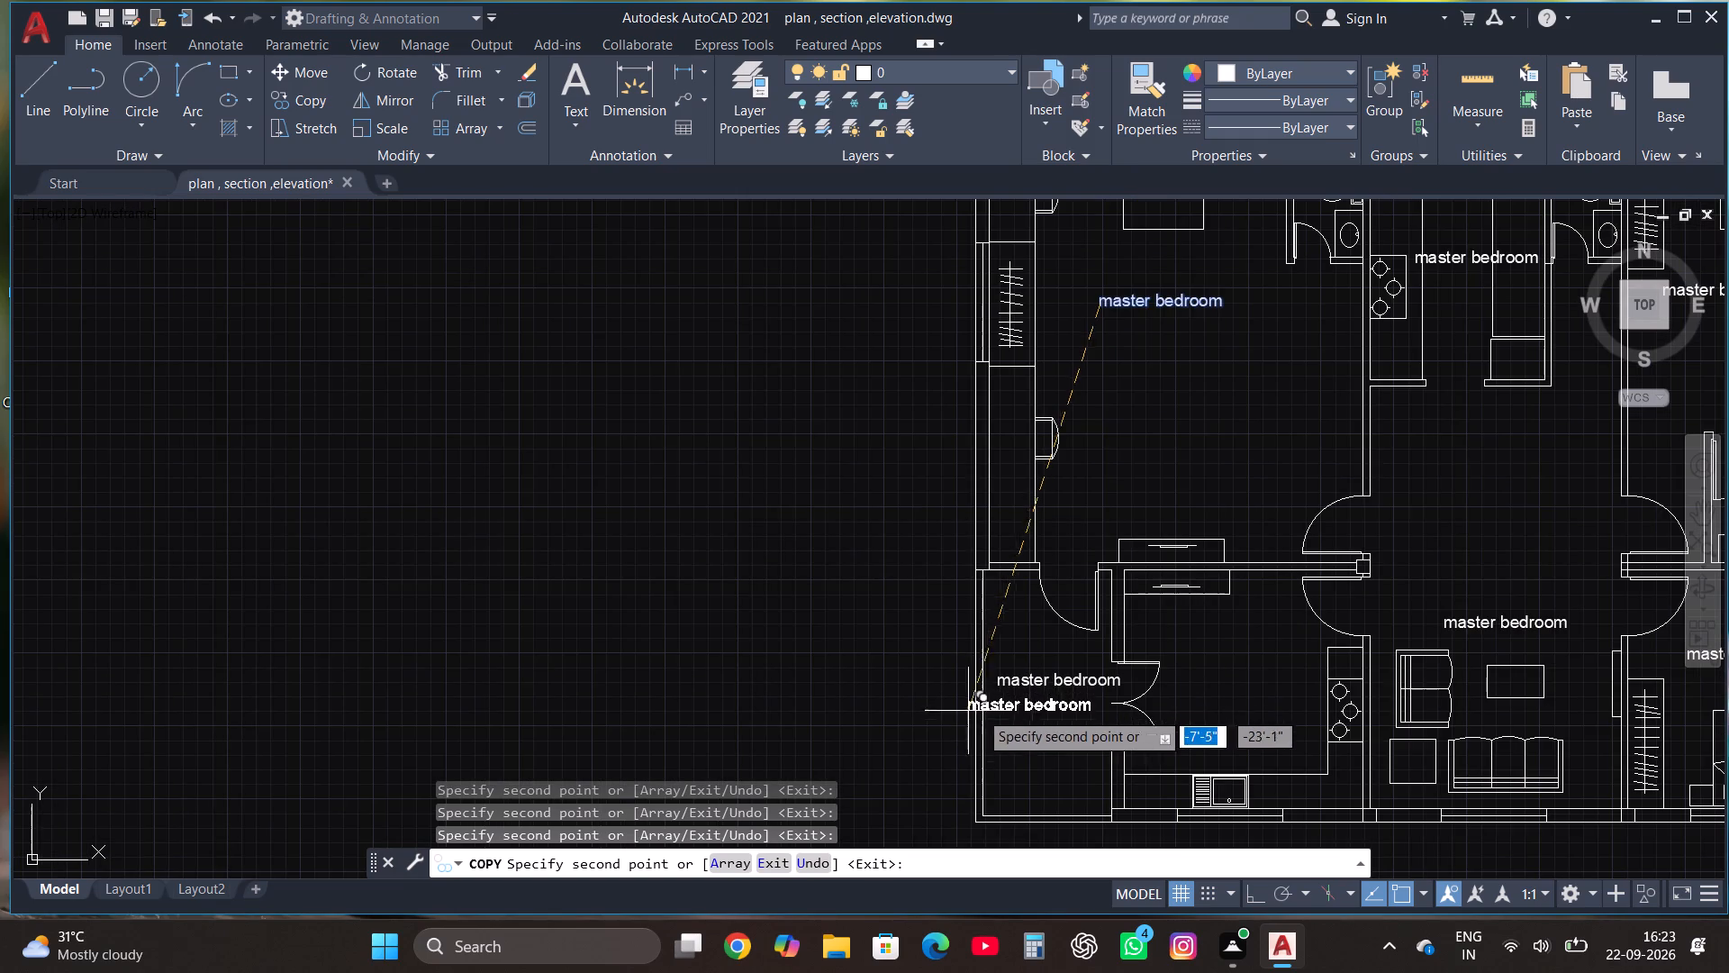
pyautogui.click(1176, 688)
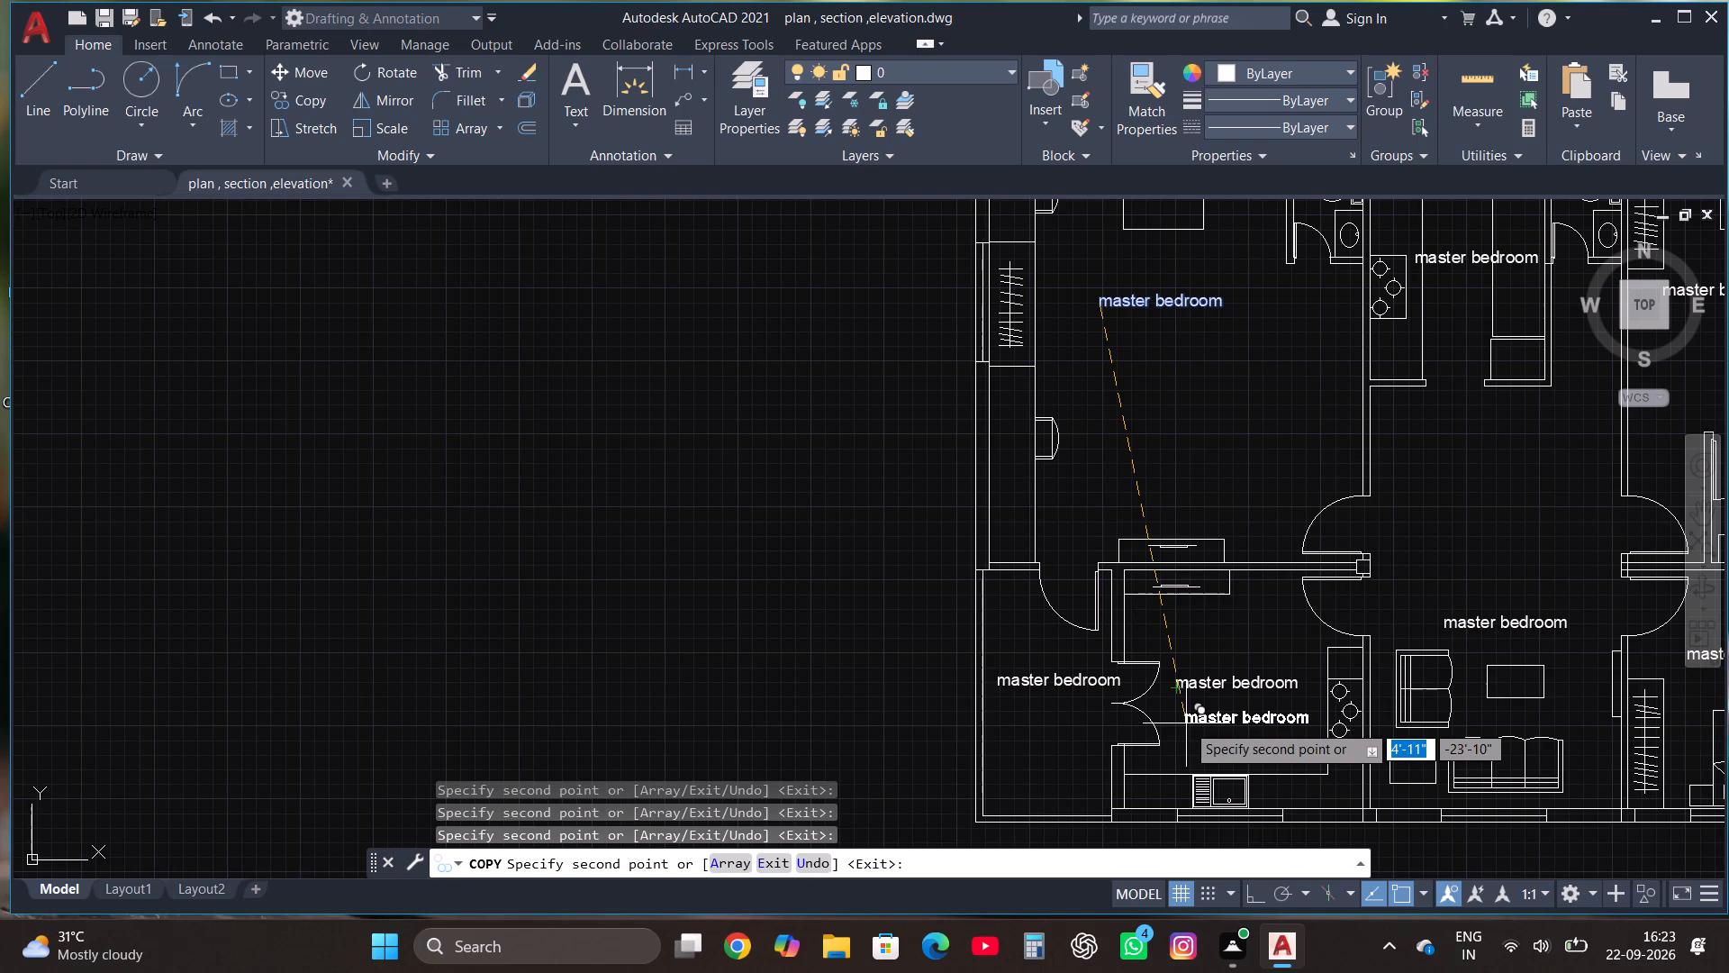
pyautogui.scroll(-2, 1009, 688)
pyautogui.scroll(1, 1191, 696)
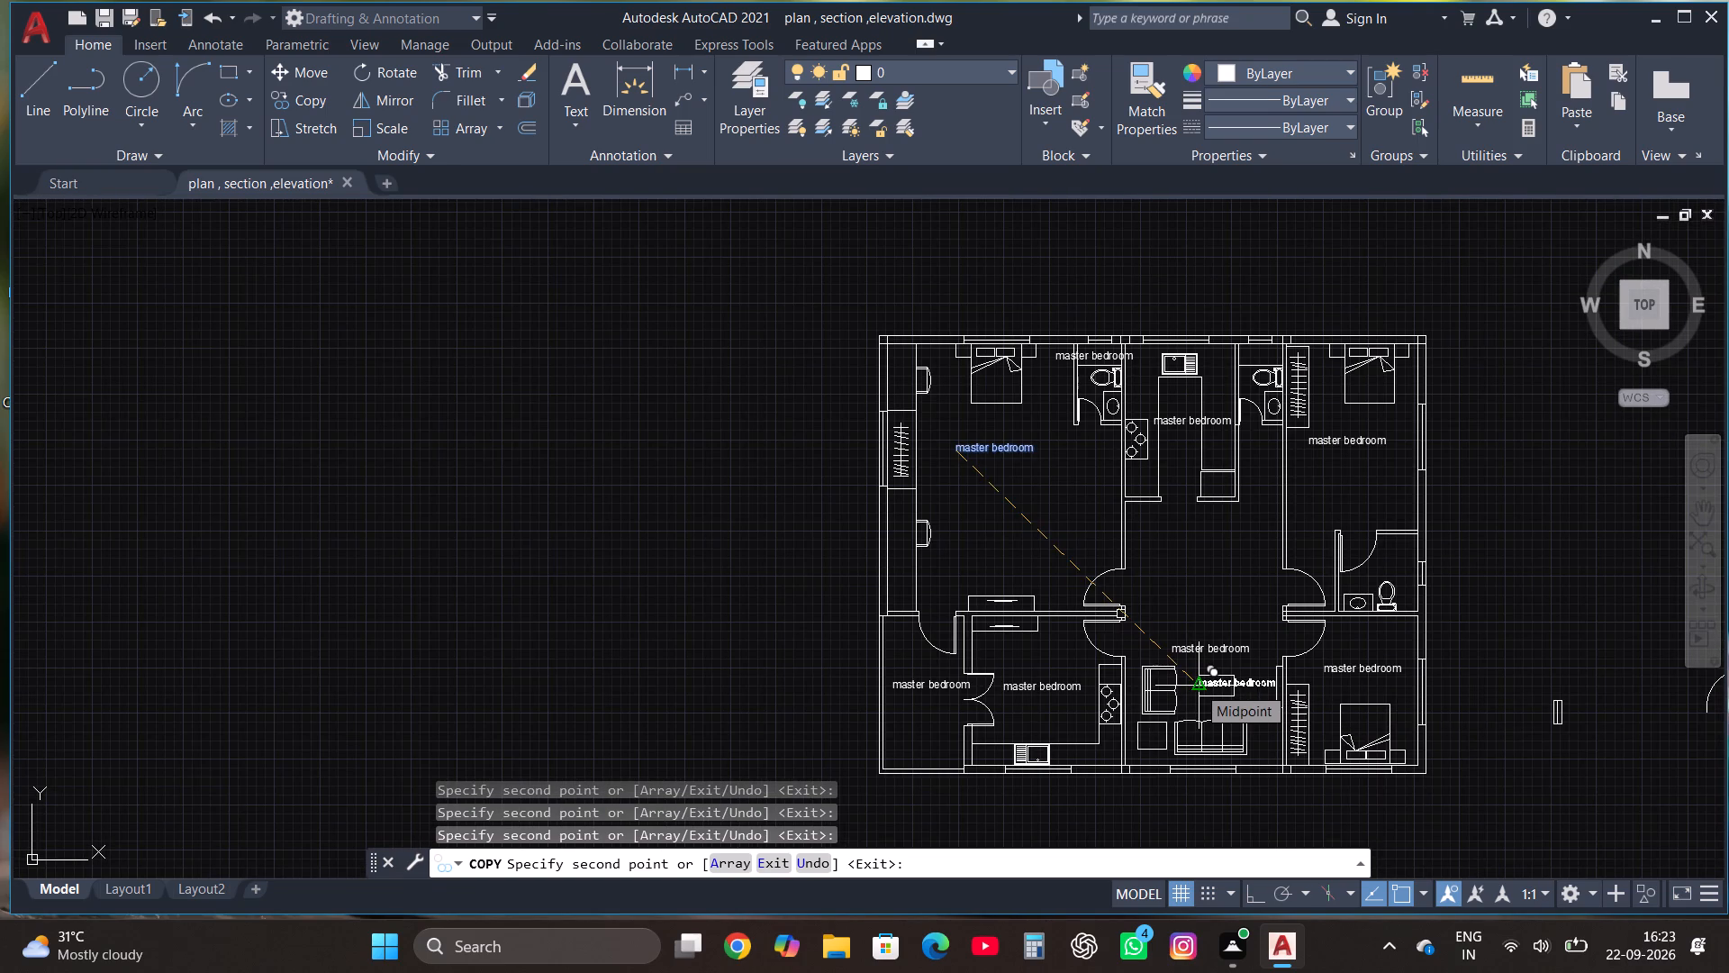
pyautogui.scroll(1, 1197, 686)
pyautogui.press('Escape')
# Copy the living area's label into the open hall between the living area and the upper kitchen.
pyautogui.click(1177, 634)
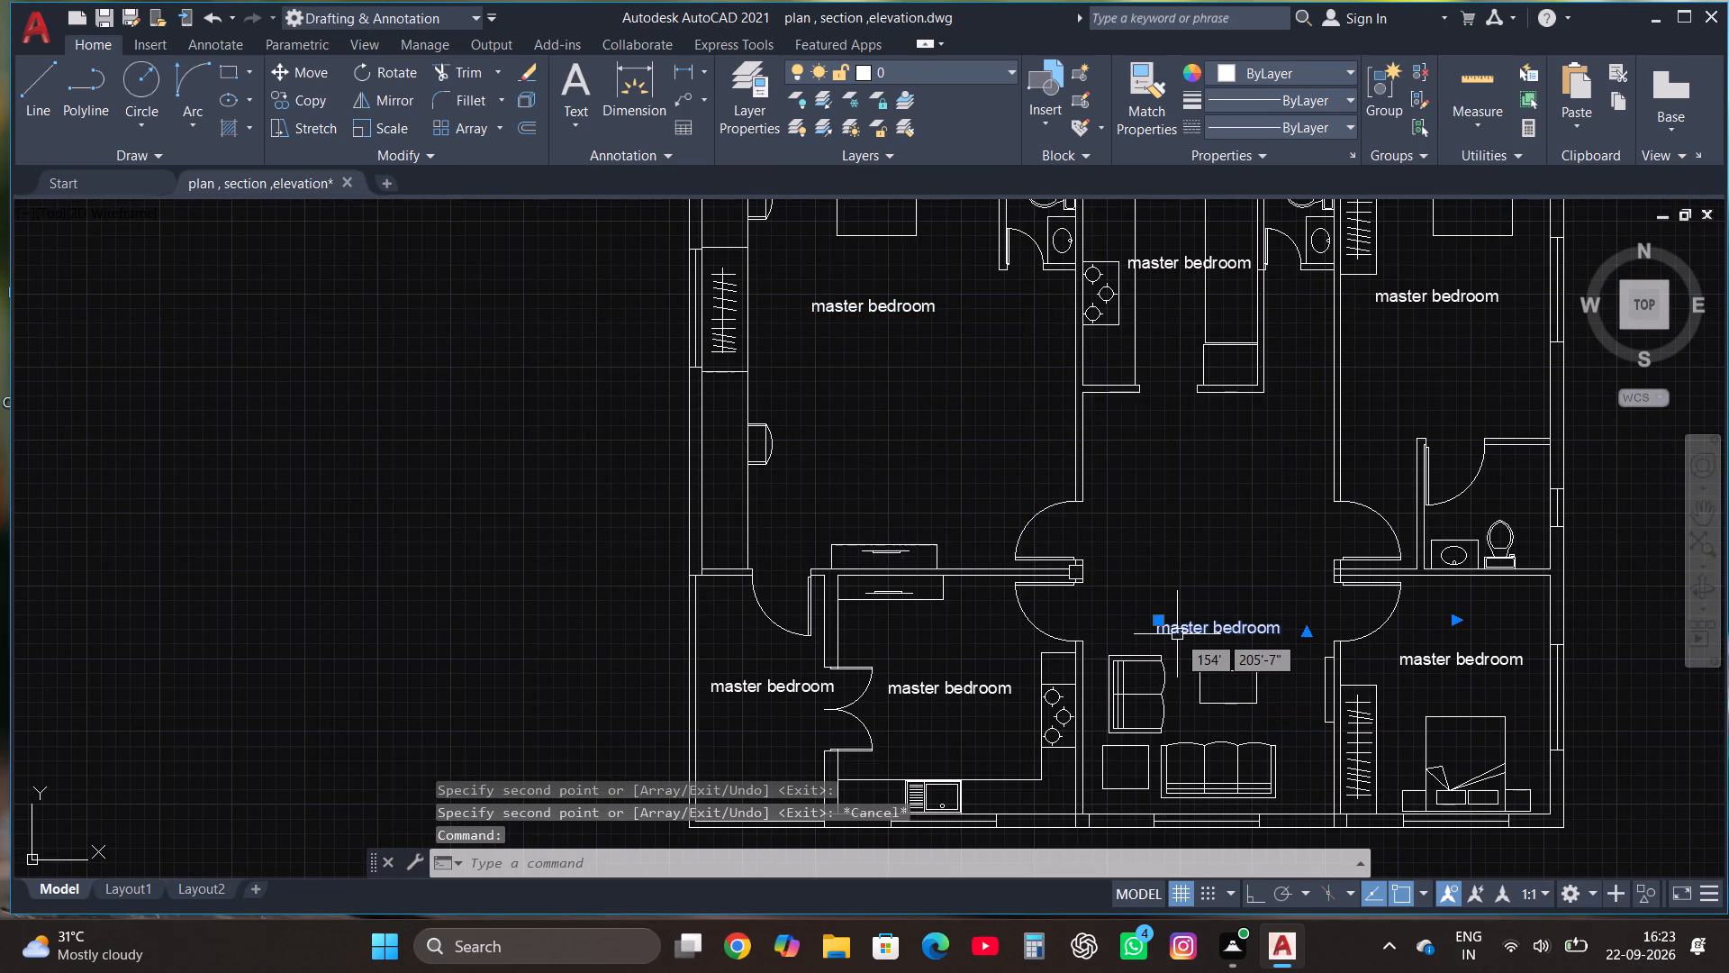
pyautogui.press('Escape')
pyautogui.click(1177, 634)
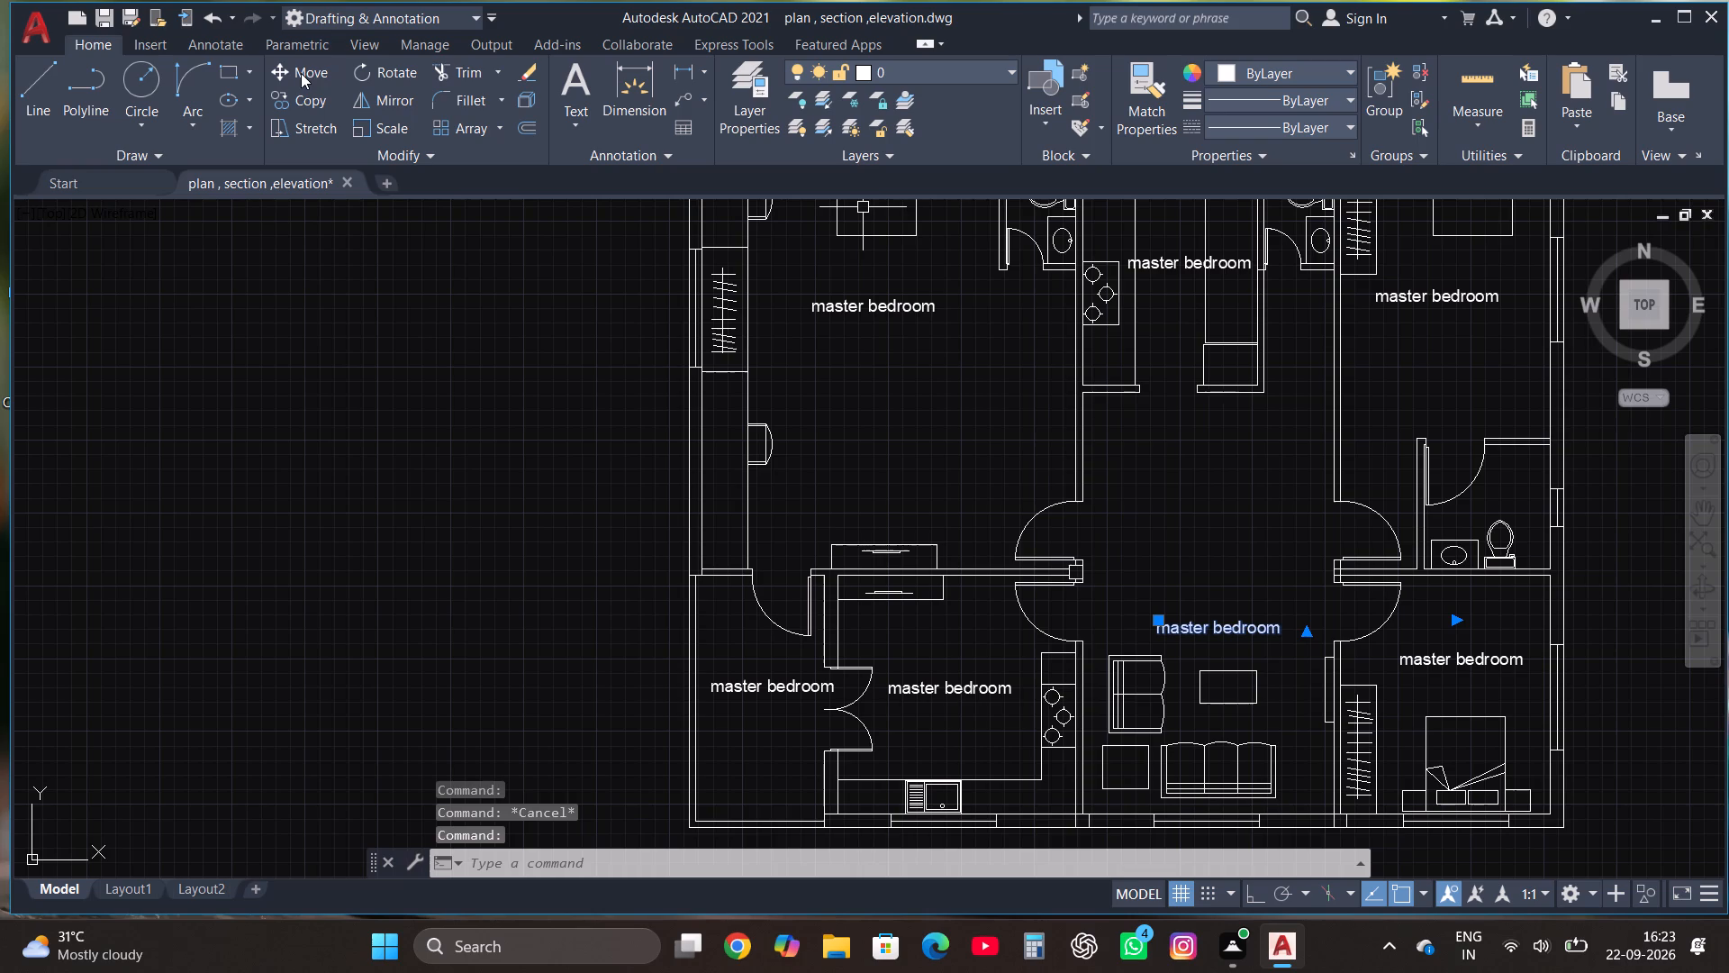
pyautogui.click(318, 95)
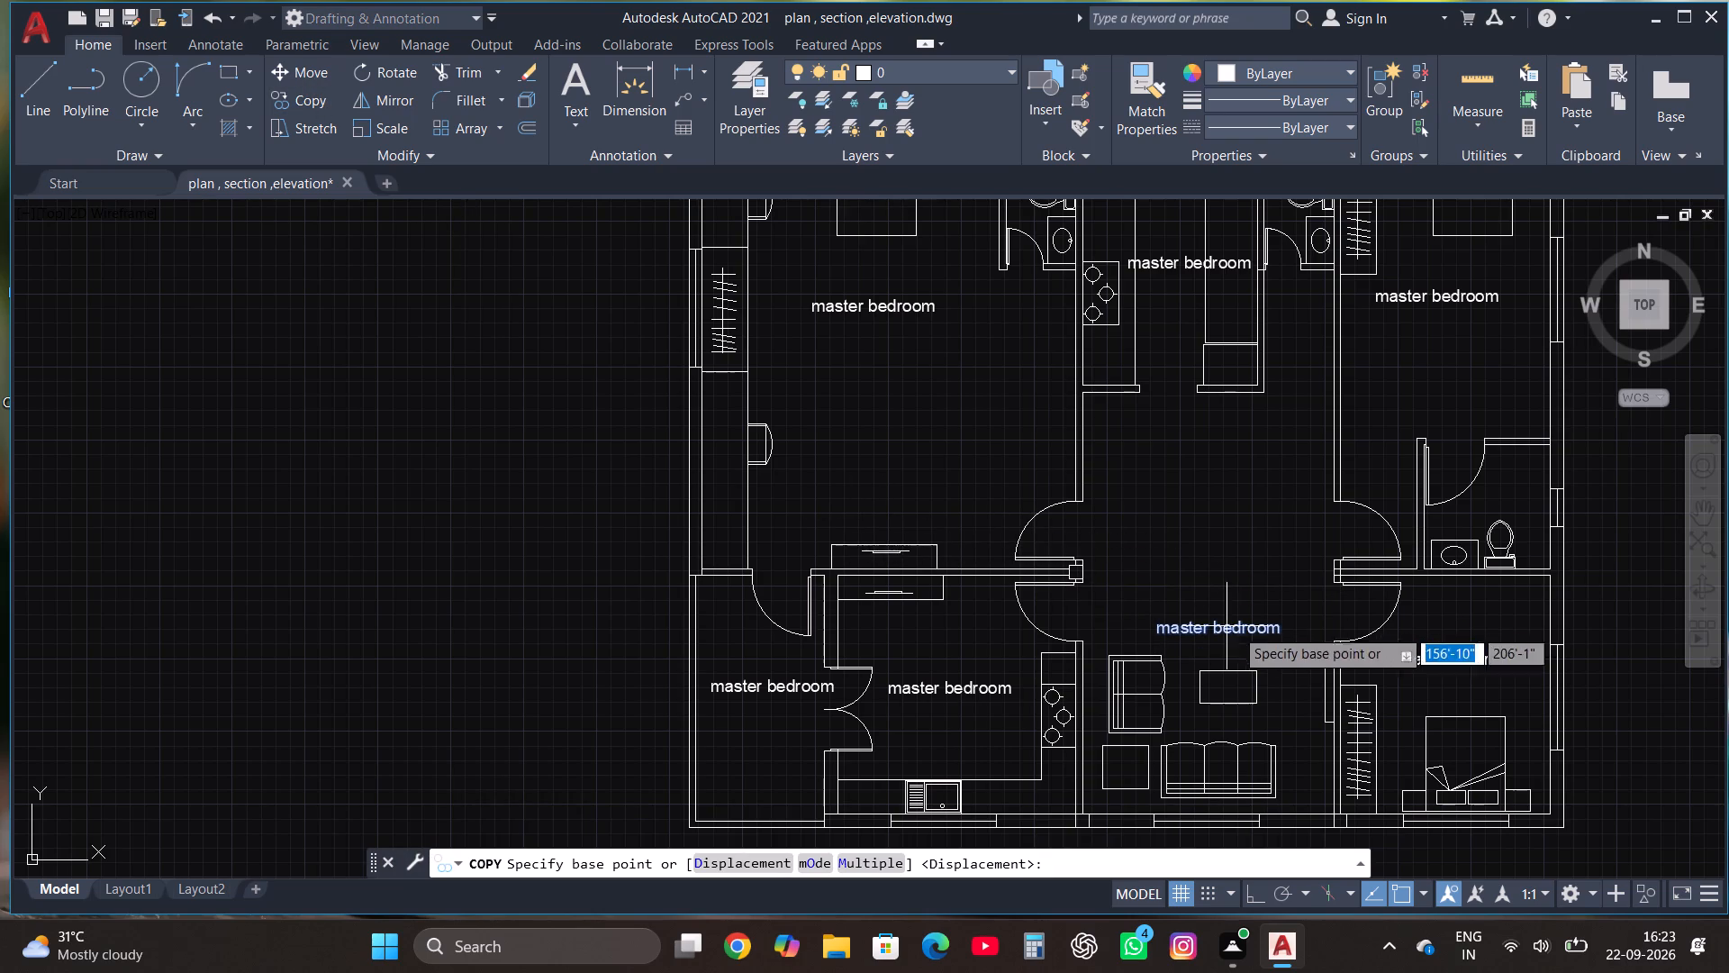
pyautogui.click(1223, 623)
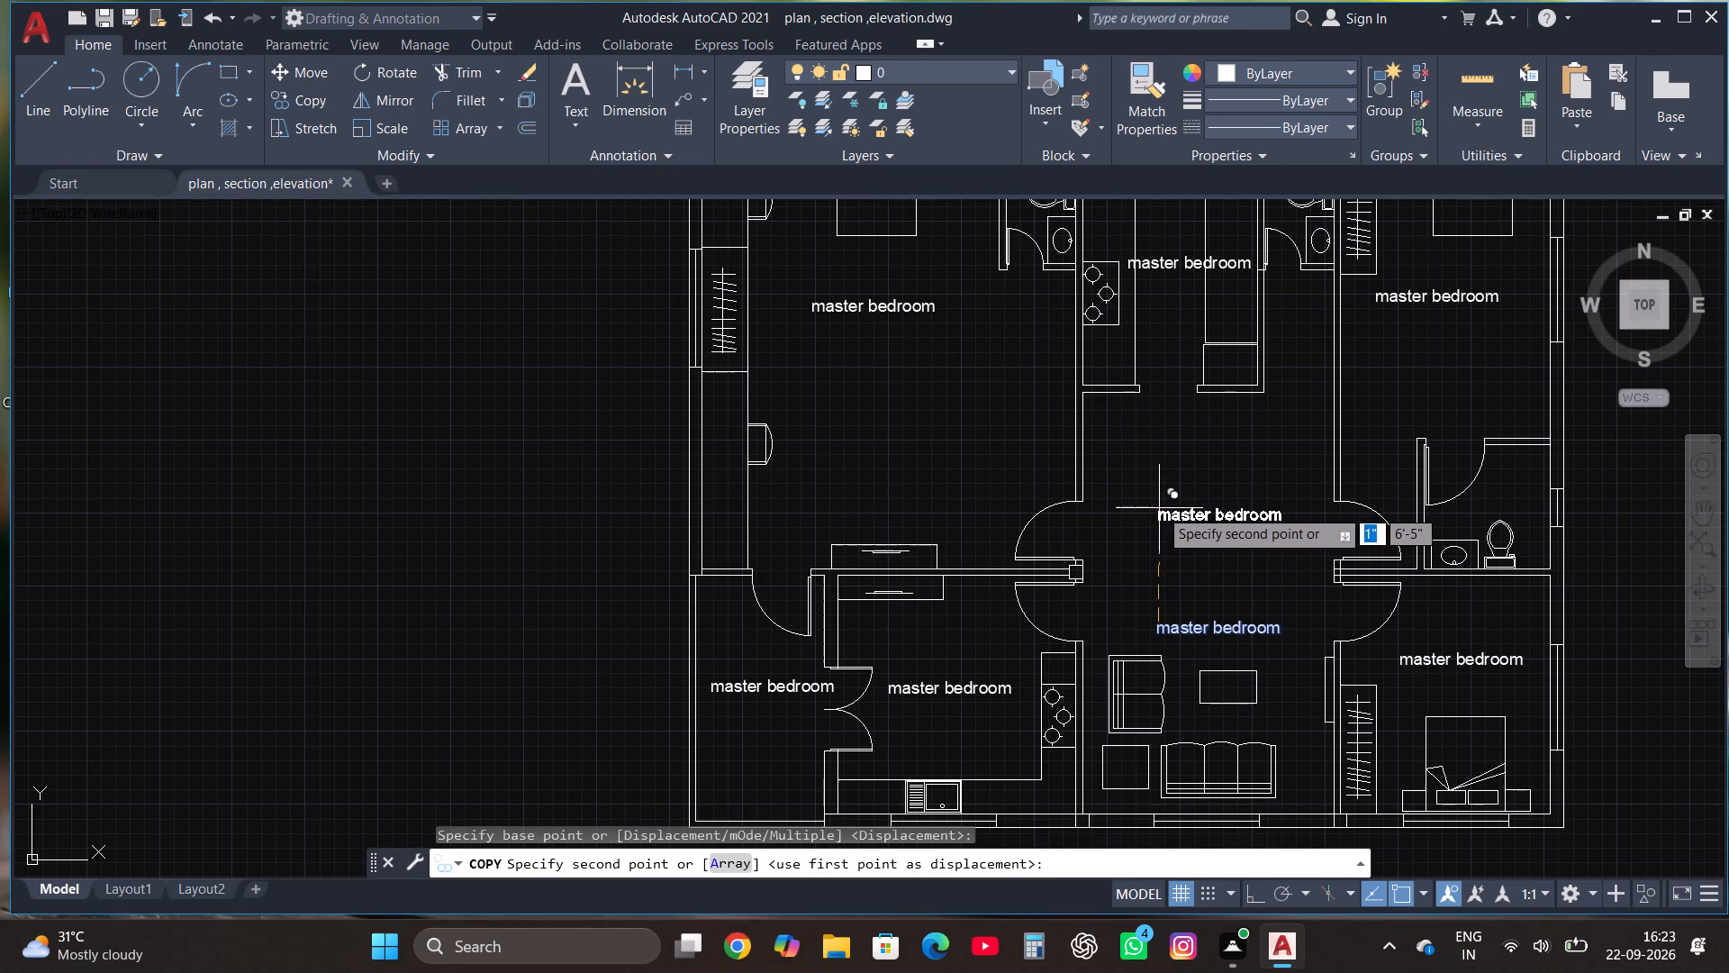
pyautogui.click(1140, 507)
pyautogui.press('Escape')
# Load the ACAD_ISO02W100 ISO dash linetype and make it the current linetype.
pyautogui.scroll(-2, 1161, 706)
pyautogui.scroll(2, 1207, 539)
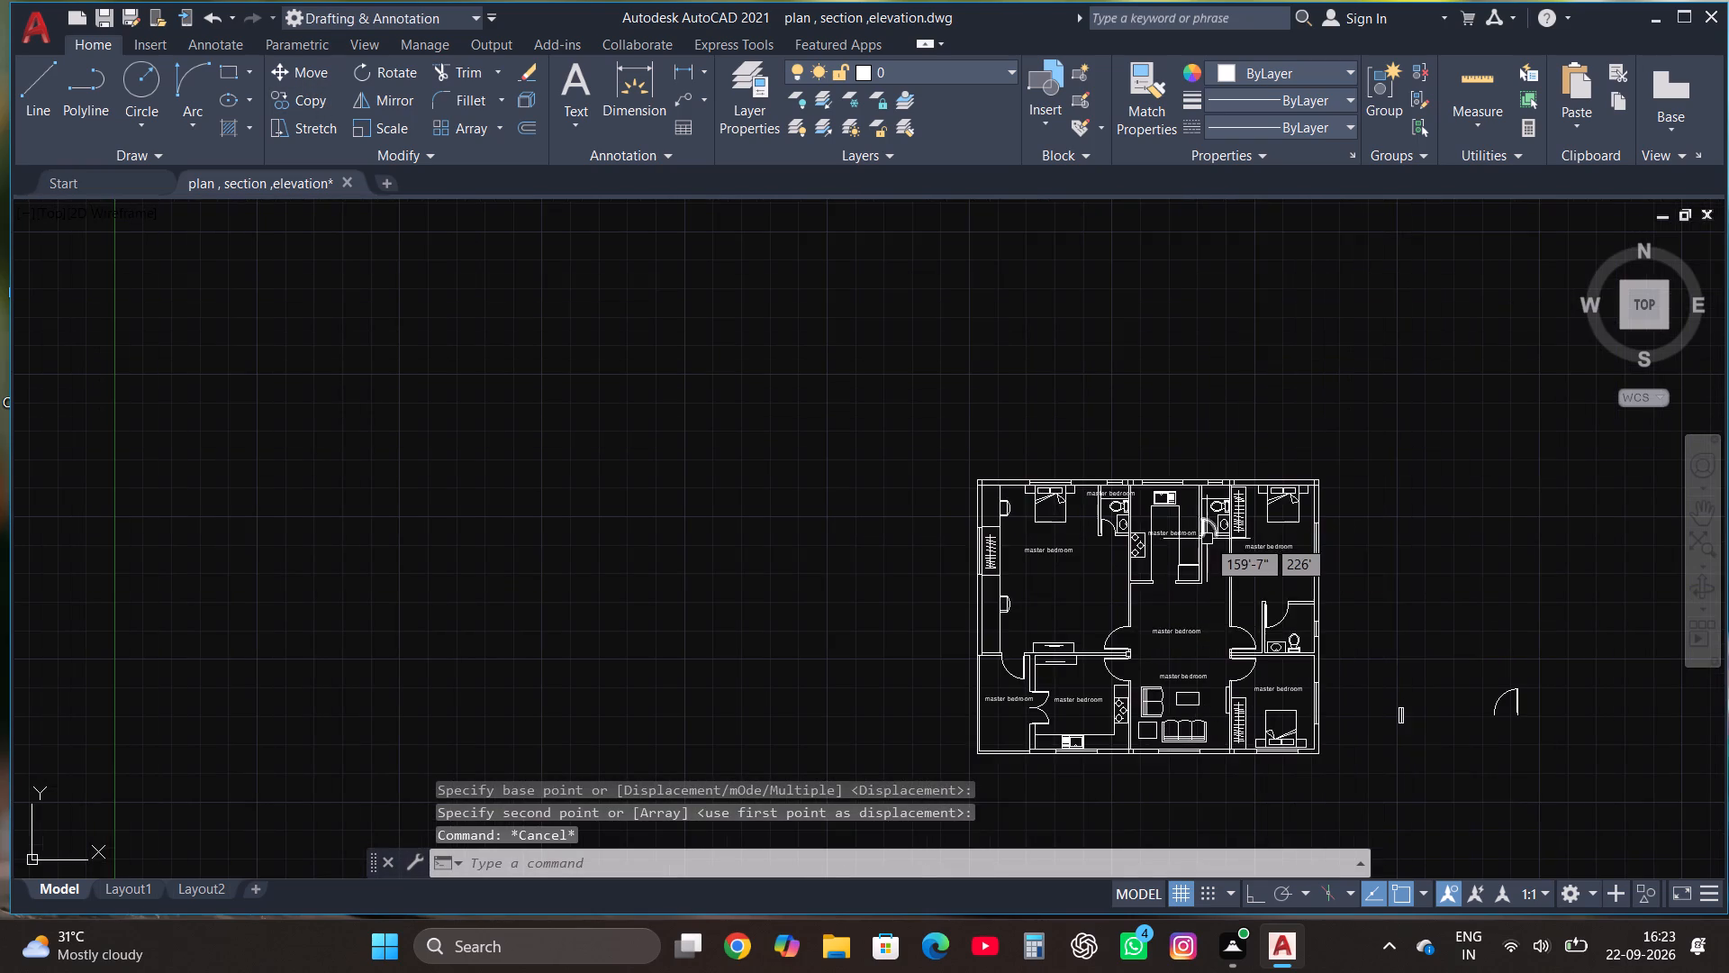
pyautogui.scroll(1, 1207, 539)
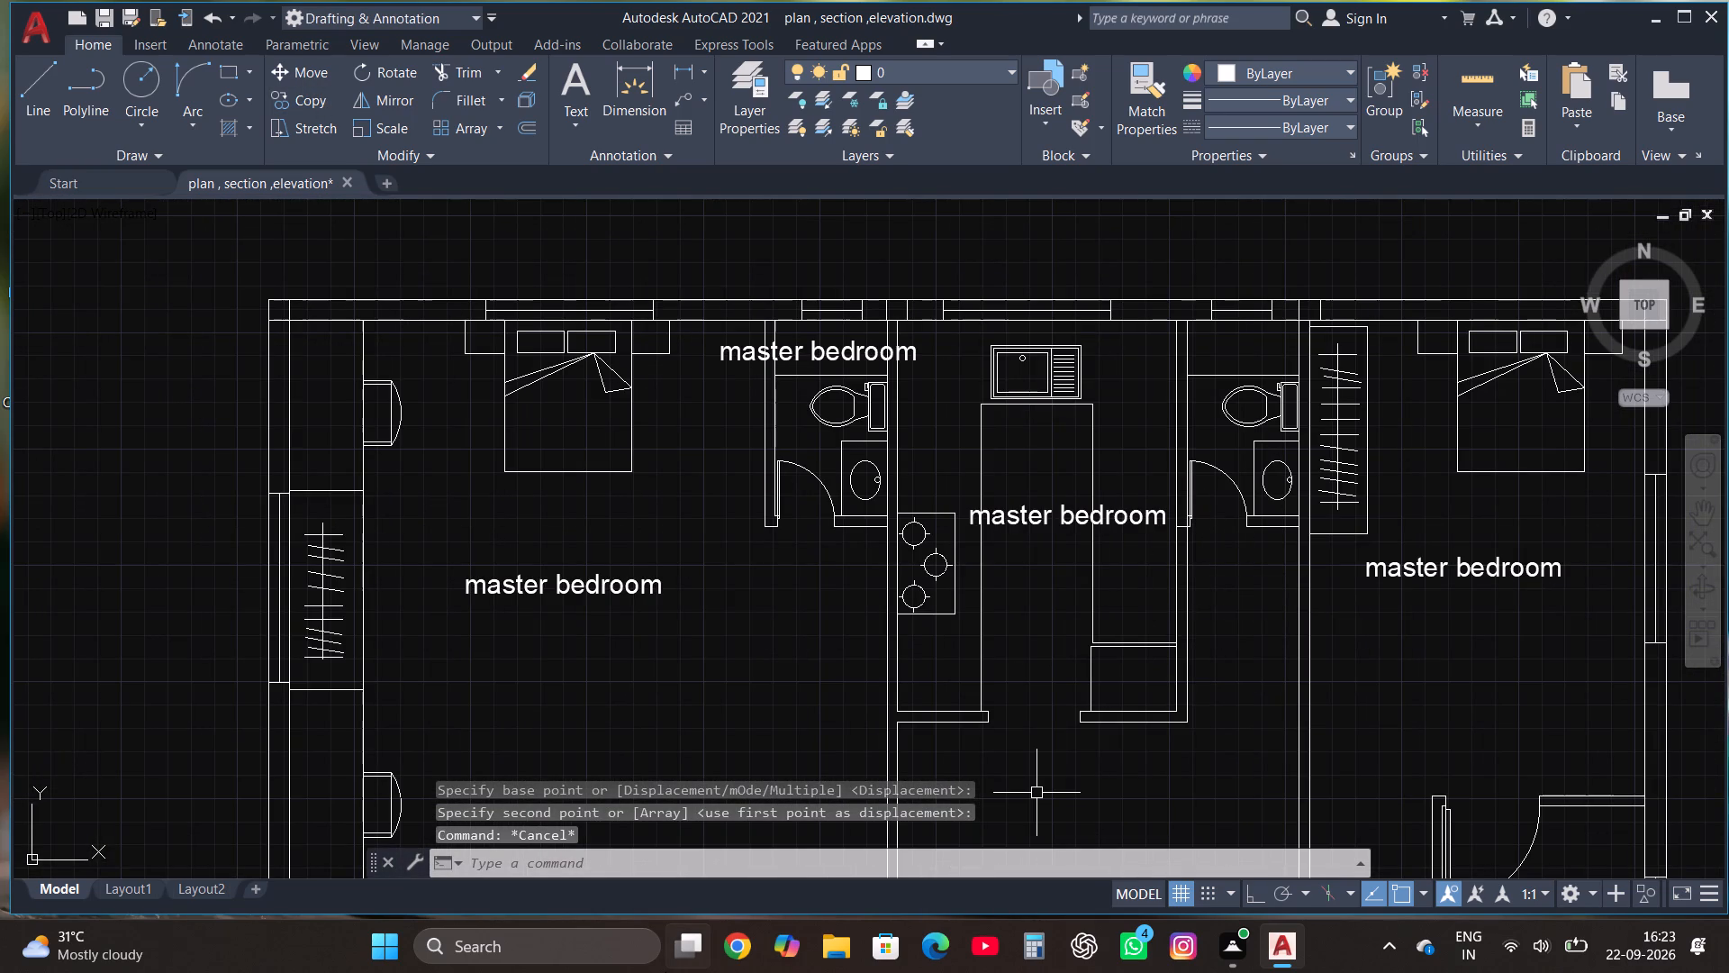
pyautogui.write('li')
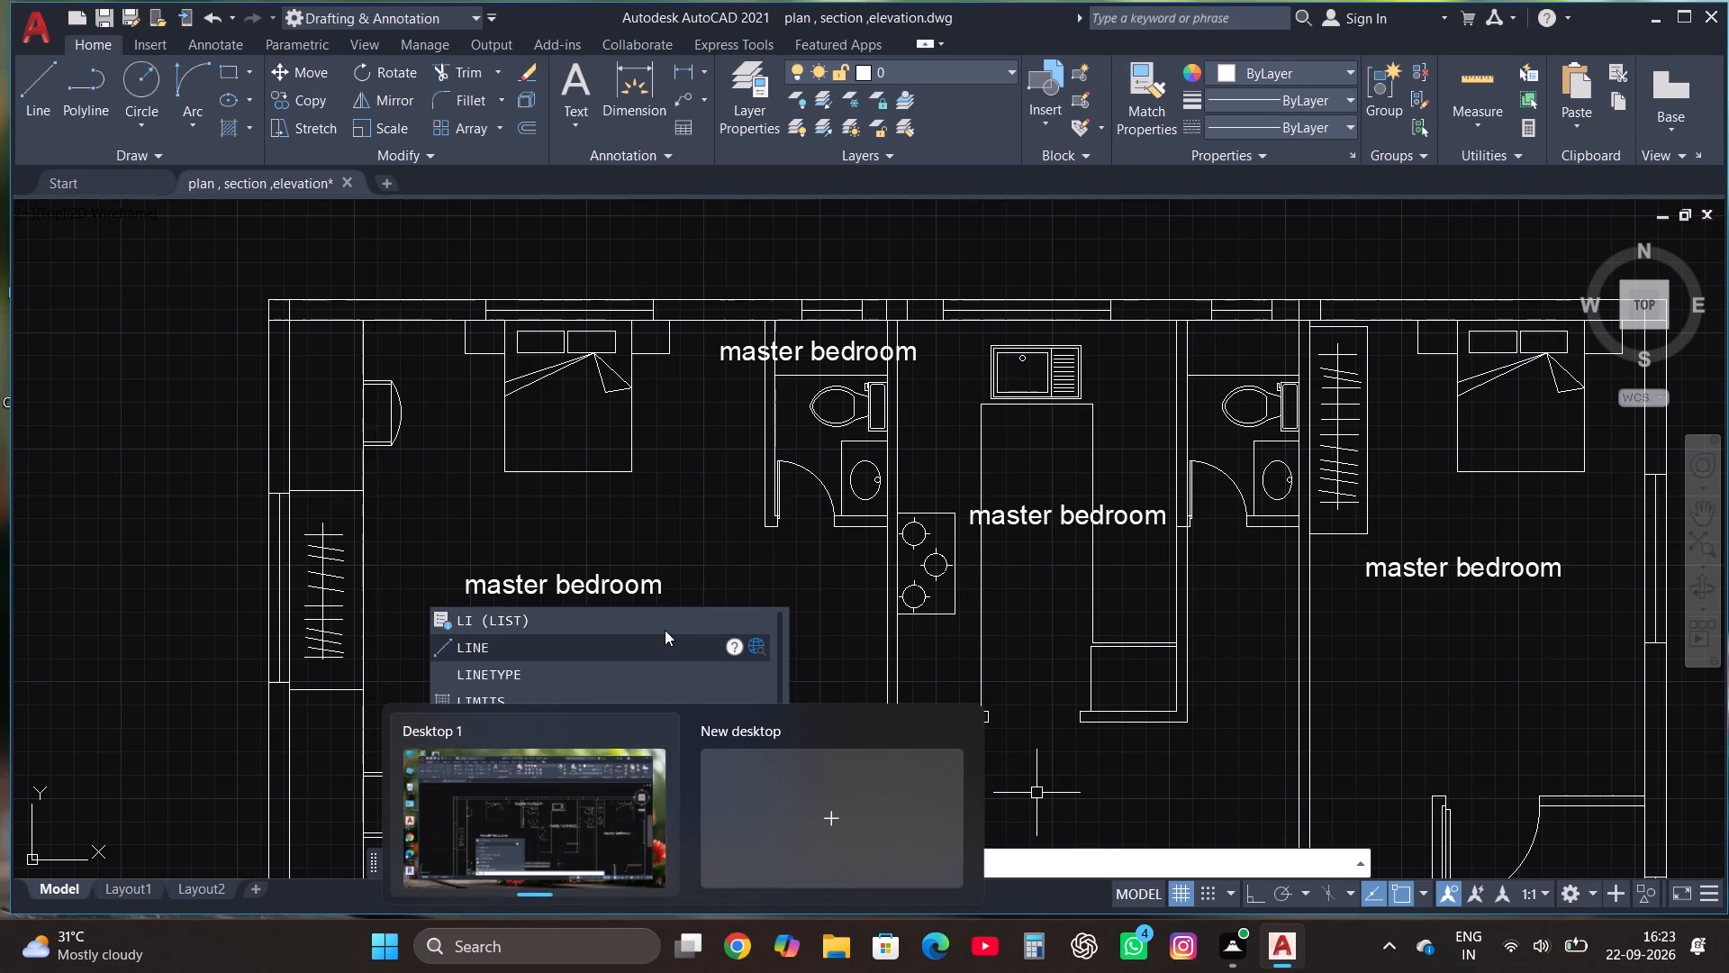
pyautogui.click(590, 668)
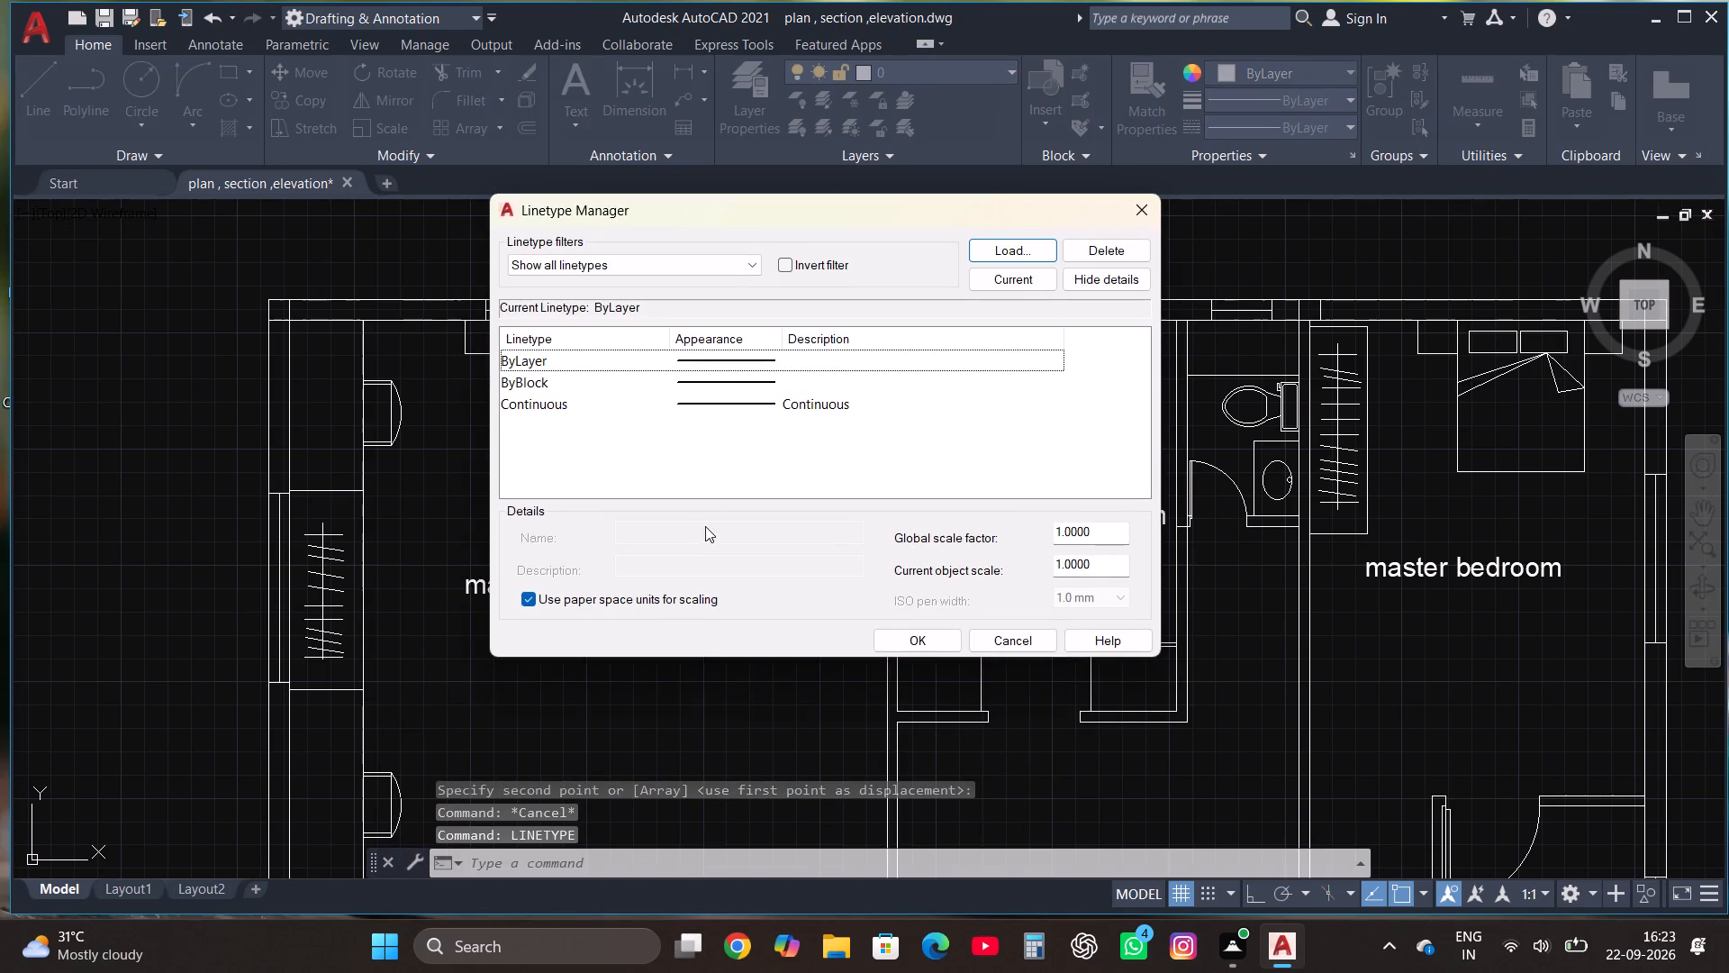
pyautogui.click(1027, 246)
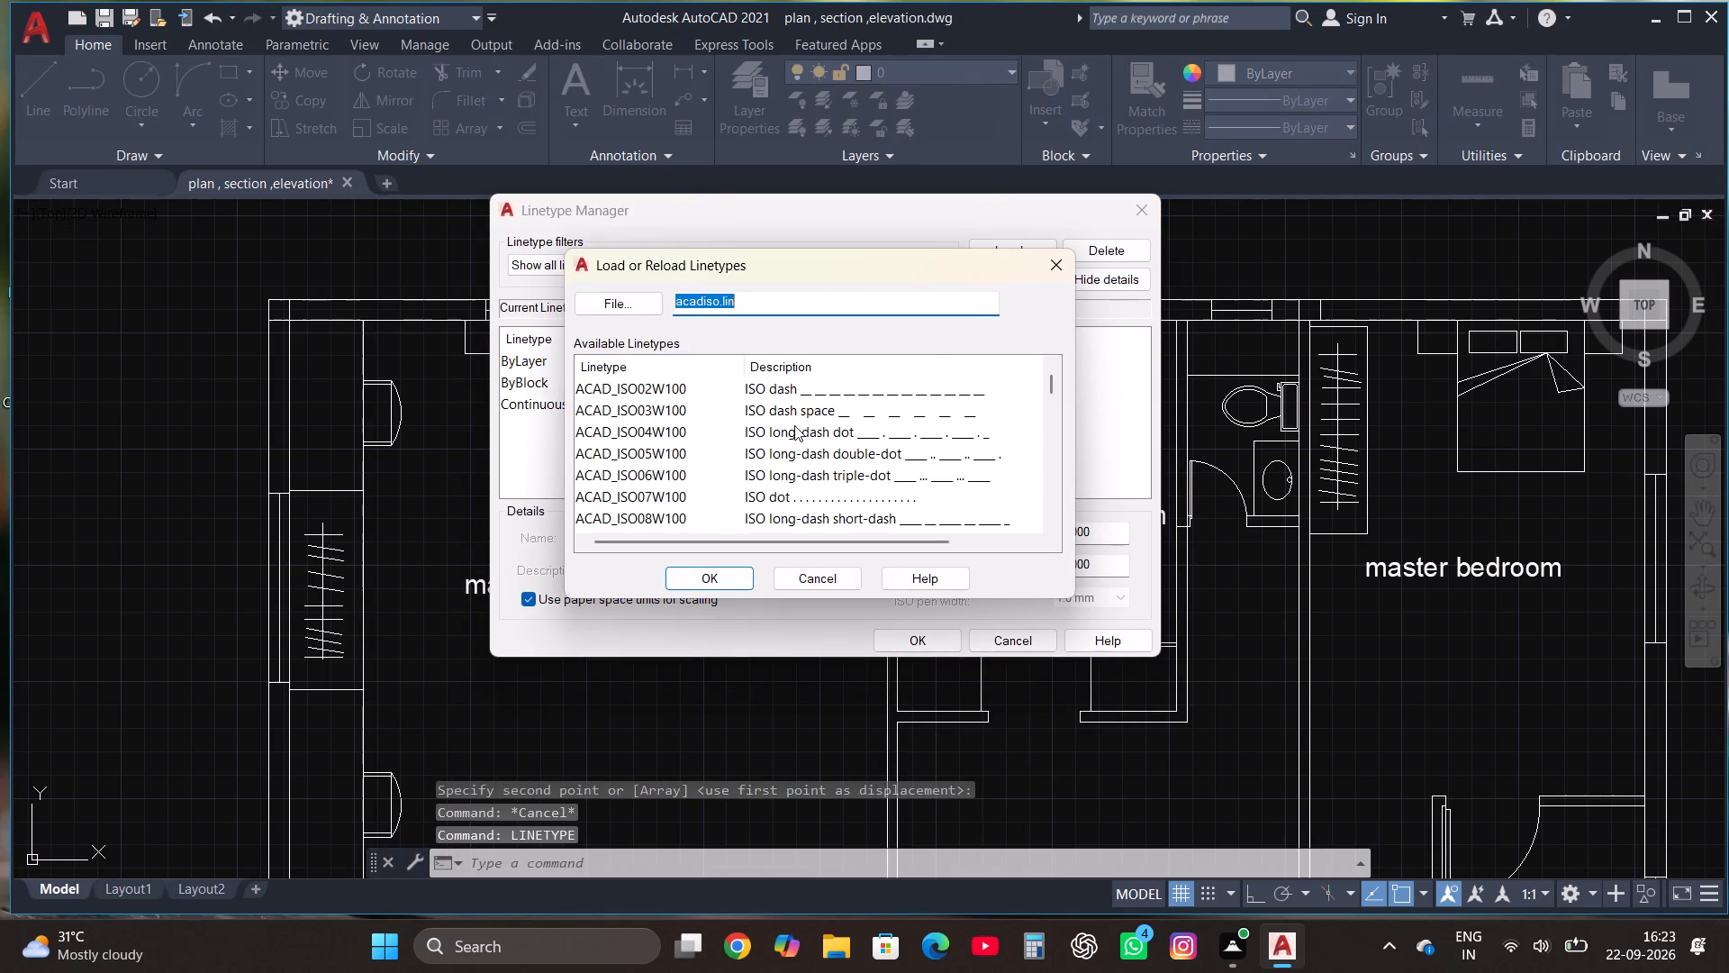
pyautogui.click(828, 391)
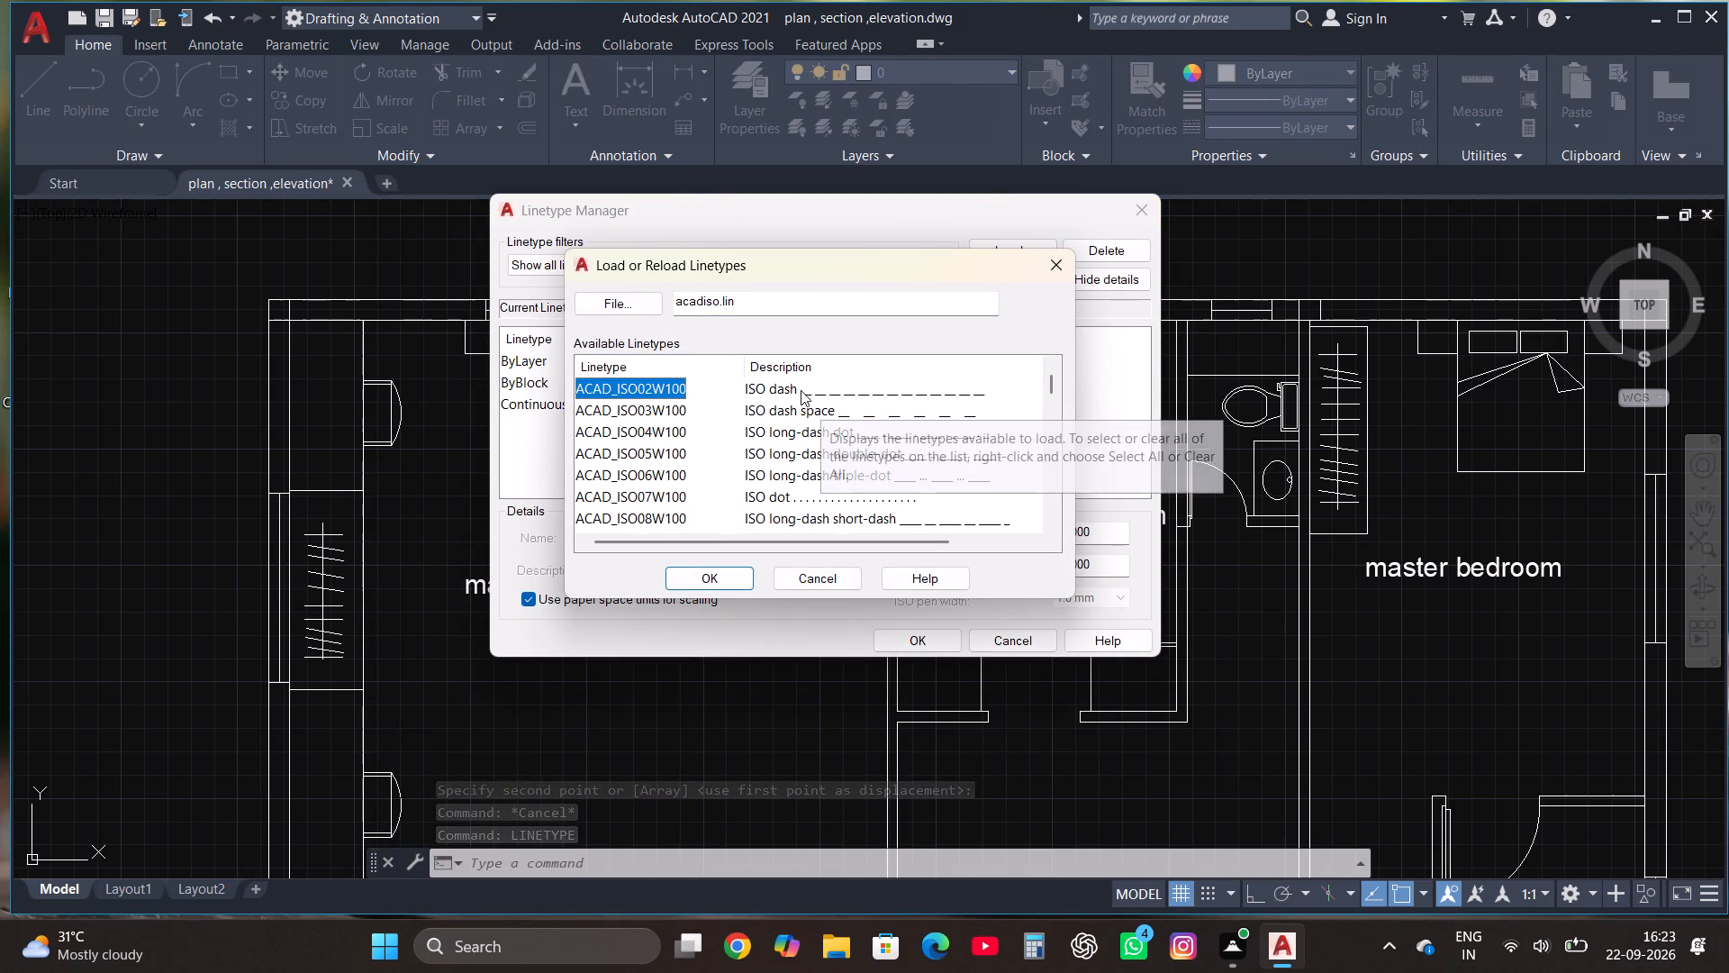
pyautogui.click(798, 390)
pyautogui.click(722, 581)
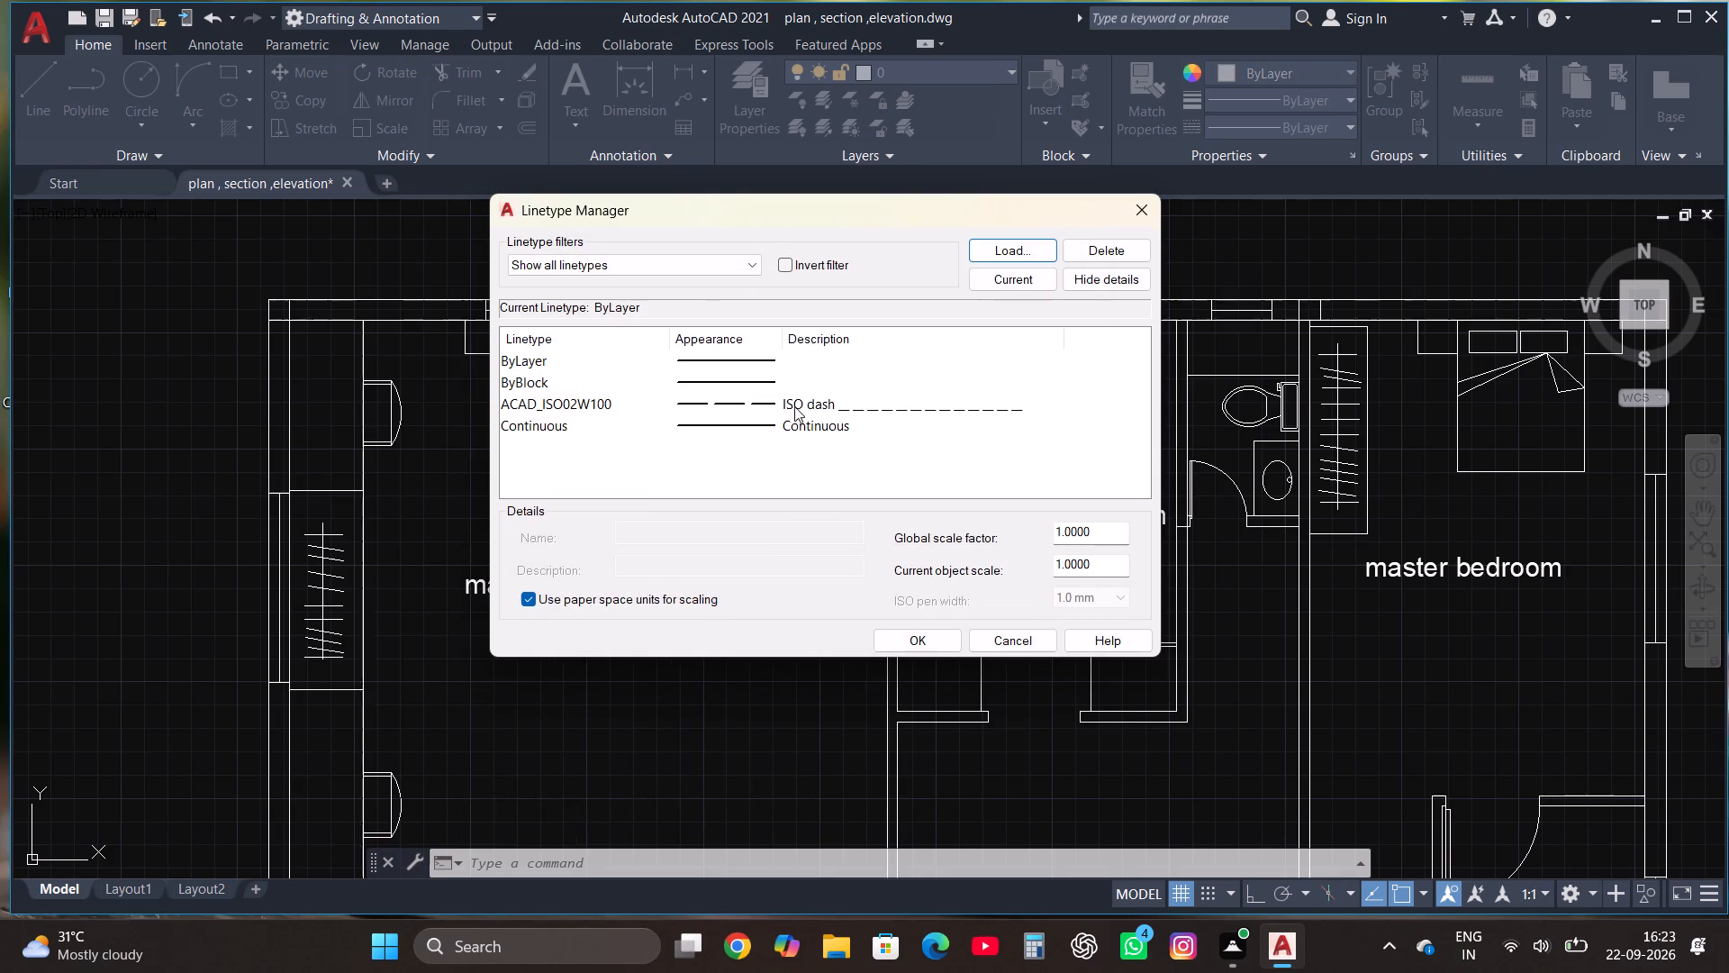
pyautogui.click(793, 404)
pyautogui.click(972, 273)
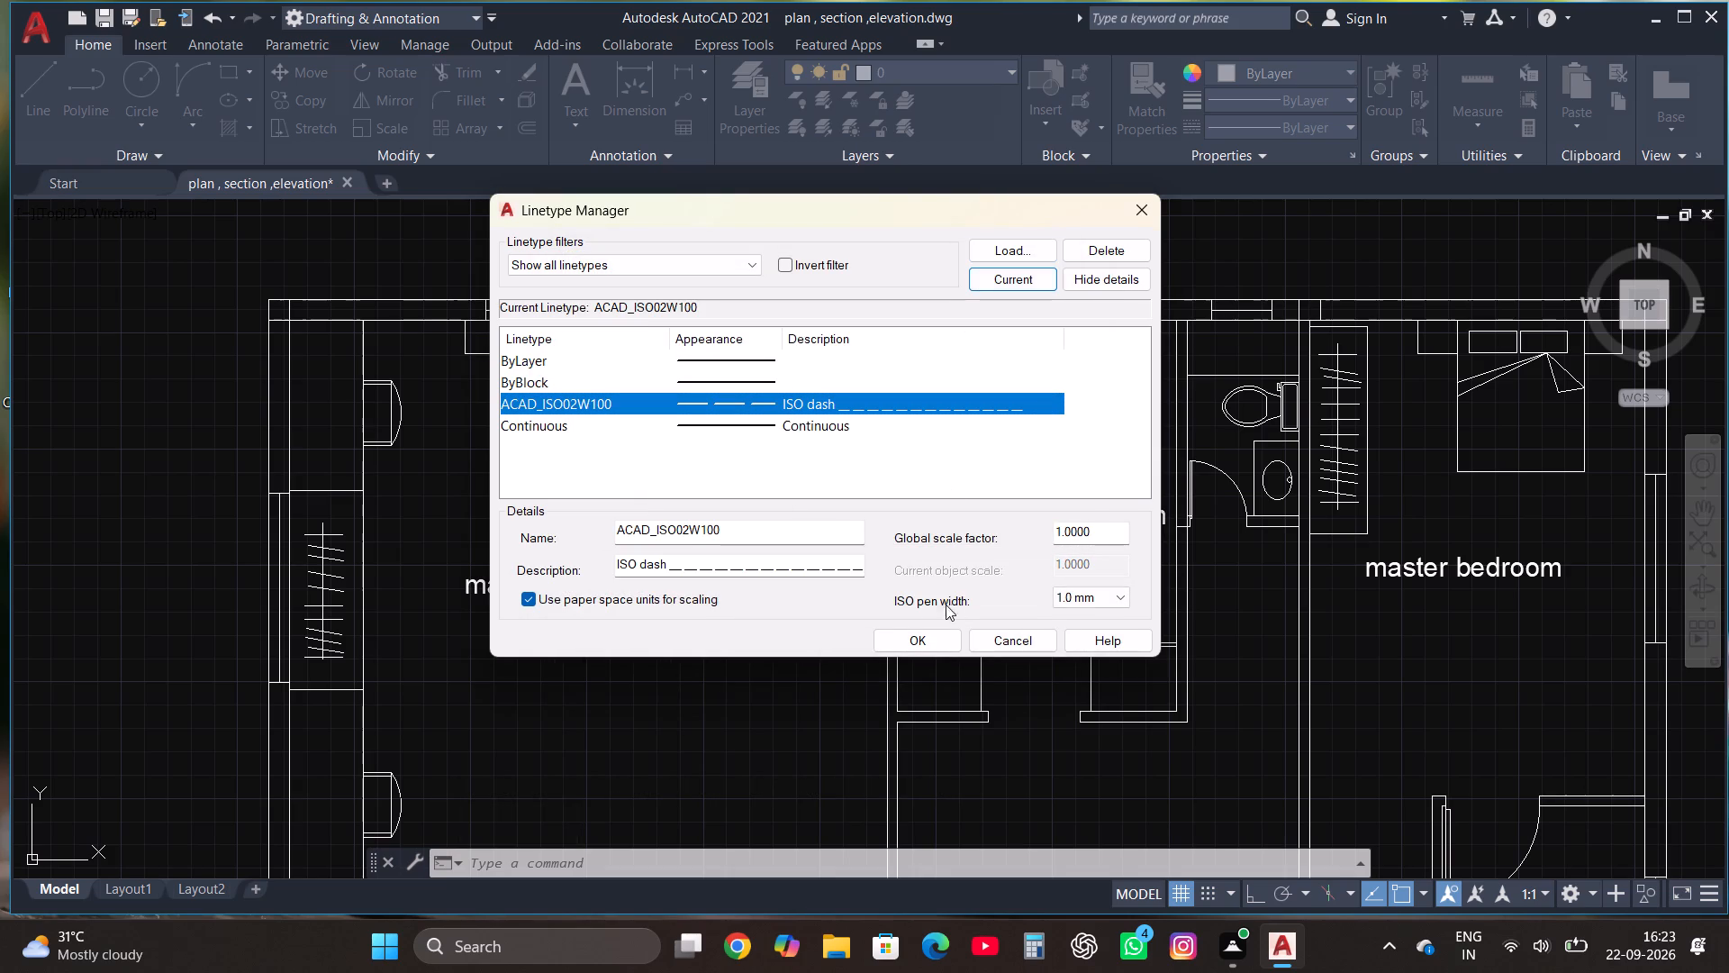
pyautogui.click(929, 641)
# Draw two parallel dashed lines across the upper kitchen's doorway opening, joining the inner and outer corners of the wall ends.
pyautogui.click(50, 94)
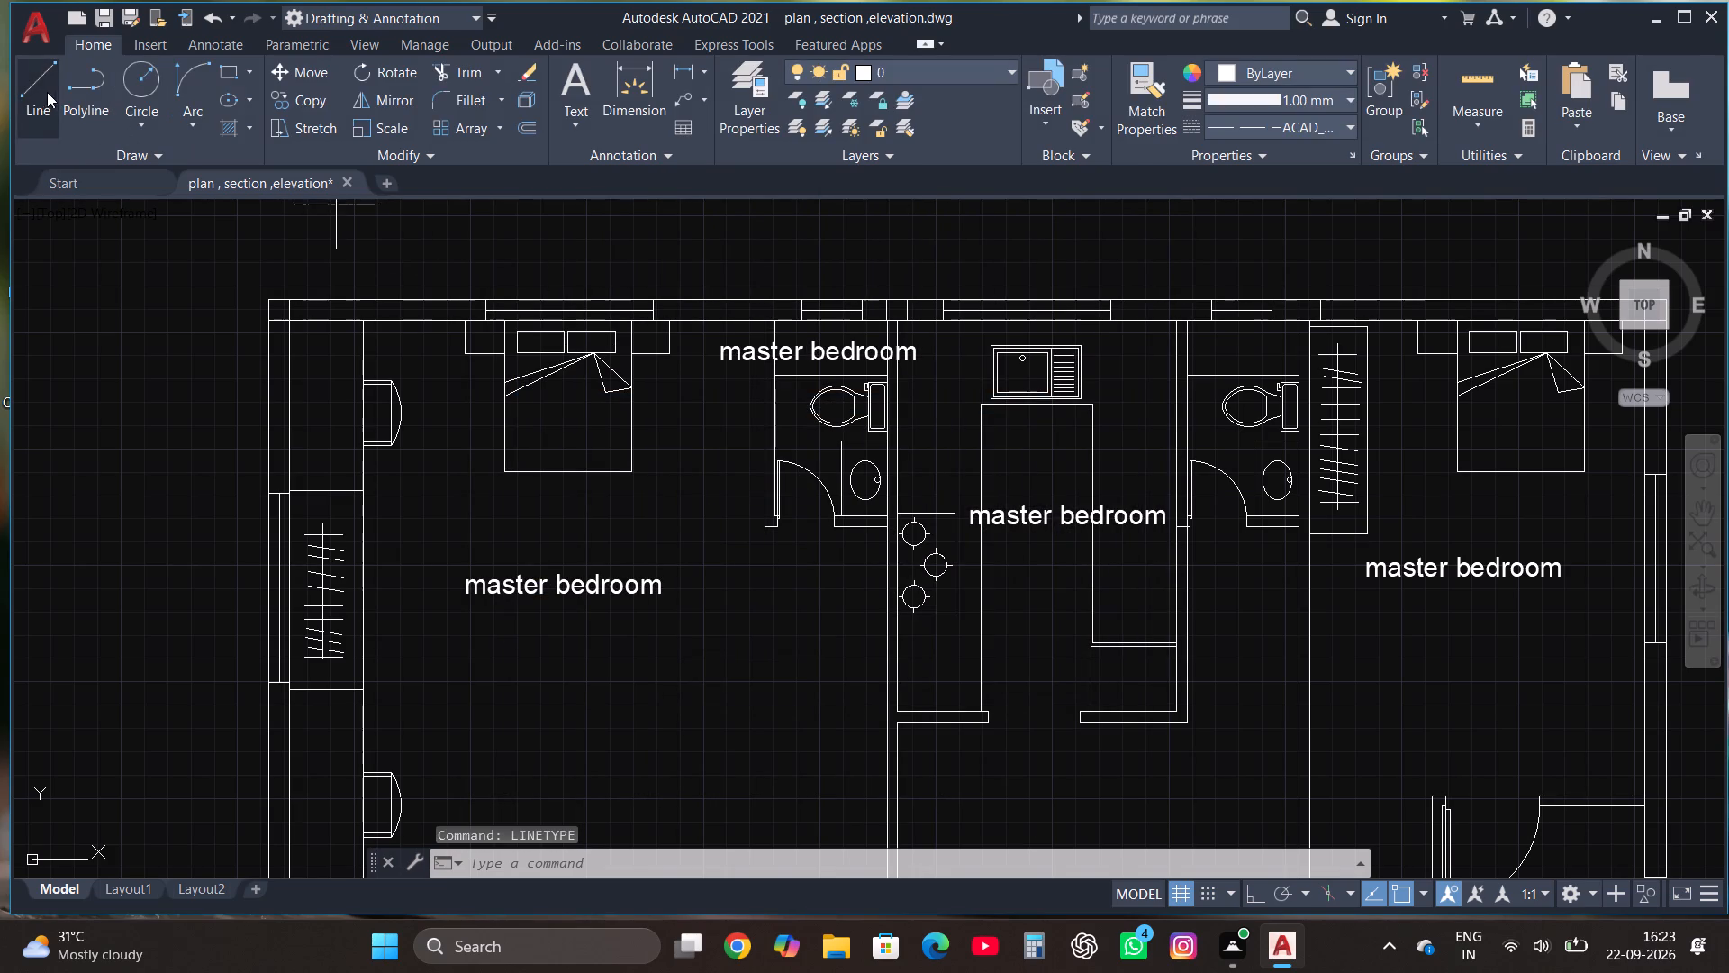
pyautogui.scroll(3, 890, 757)
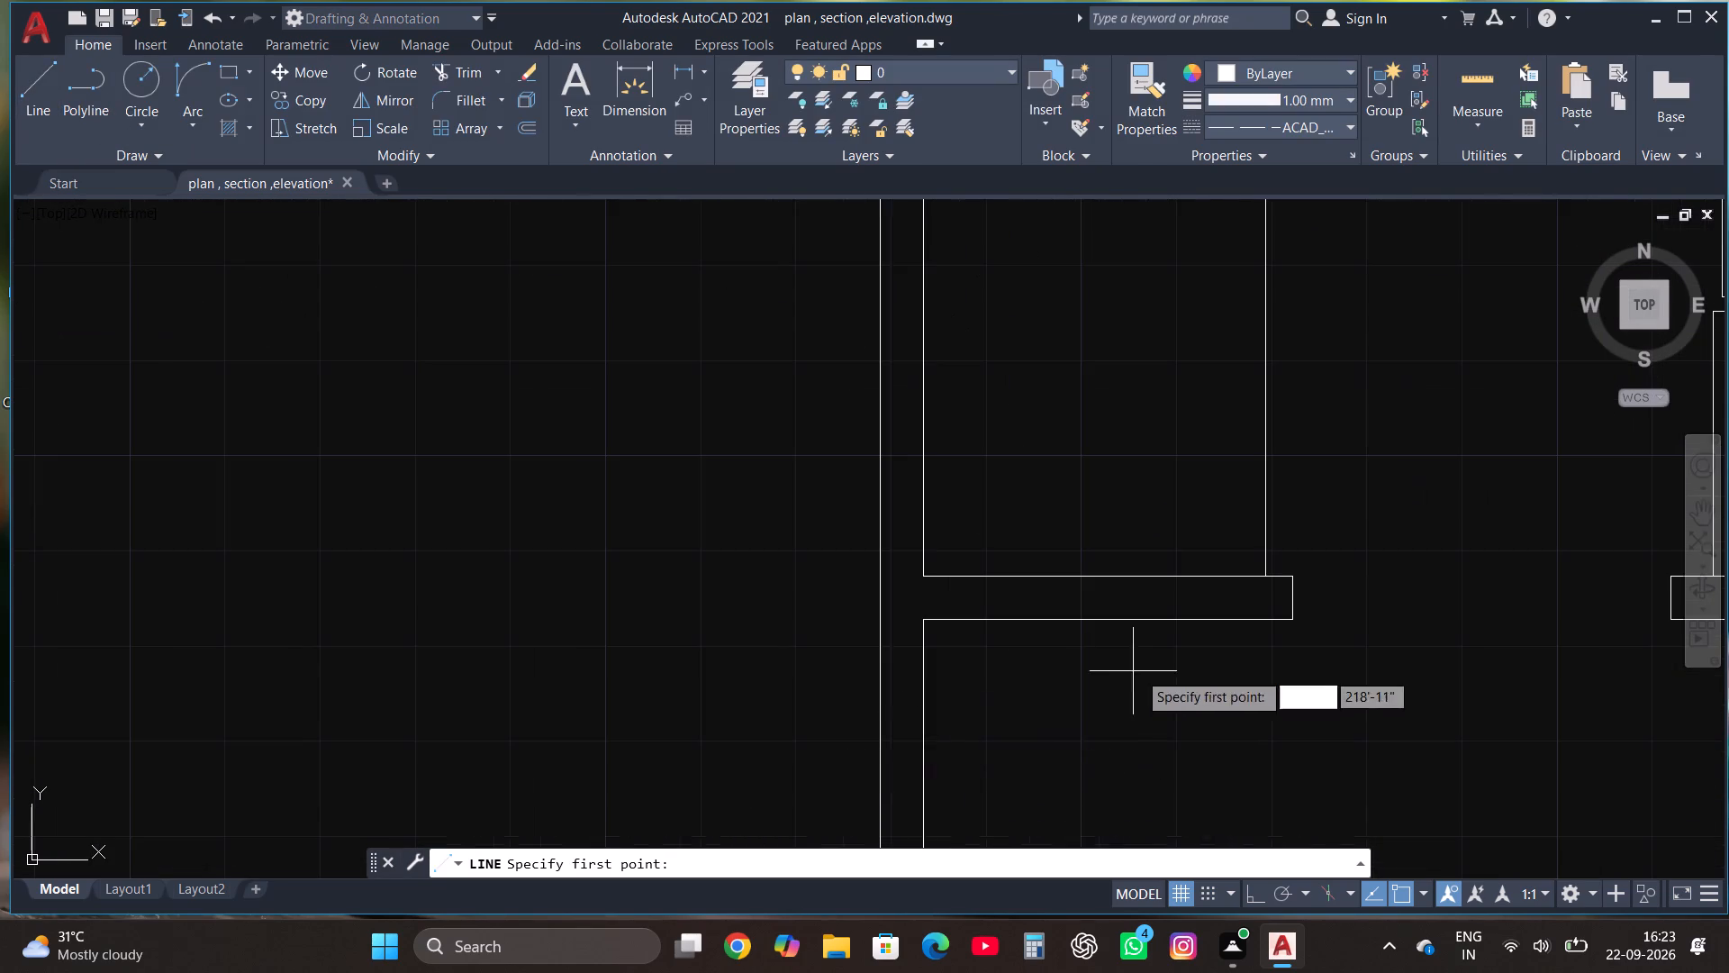
pyautogui.scroll(-2, 1026, 738)
pyautogui.scroll(1, 1350, 747)
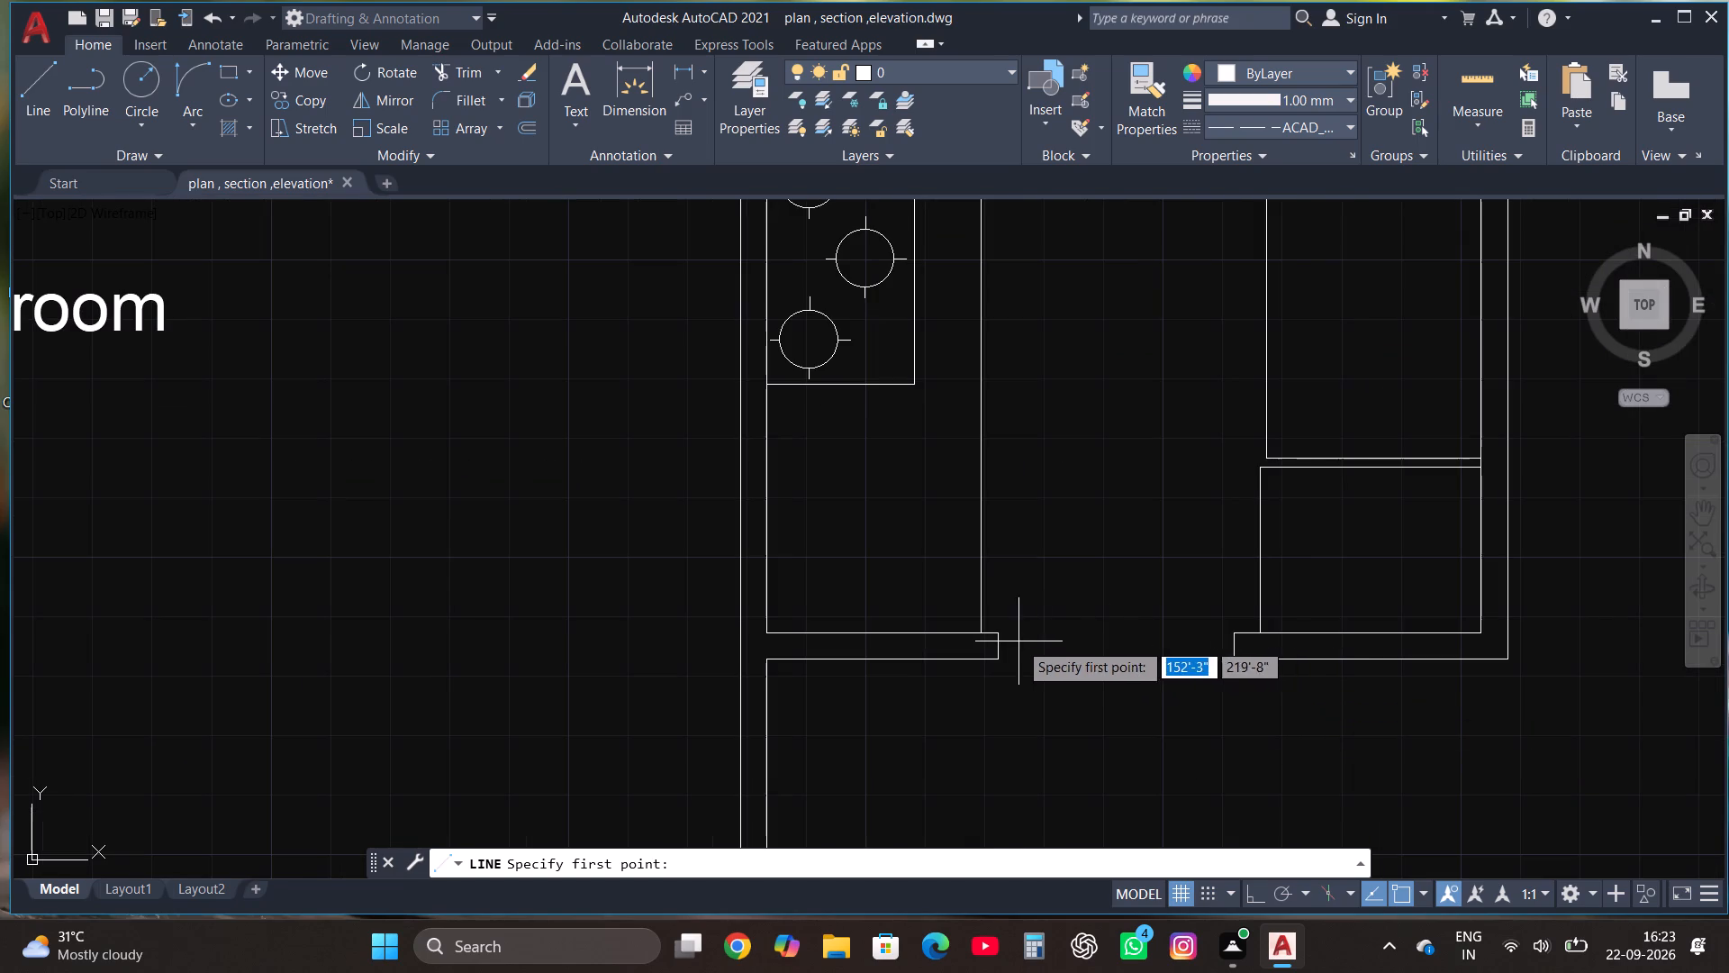
pyautogui.click(998, 632)
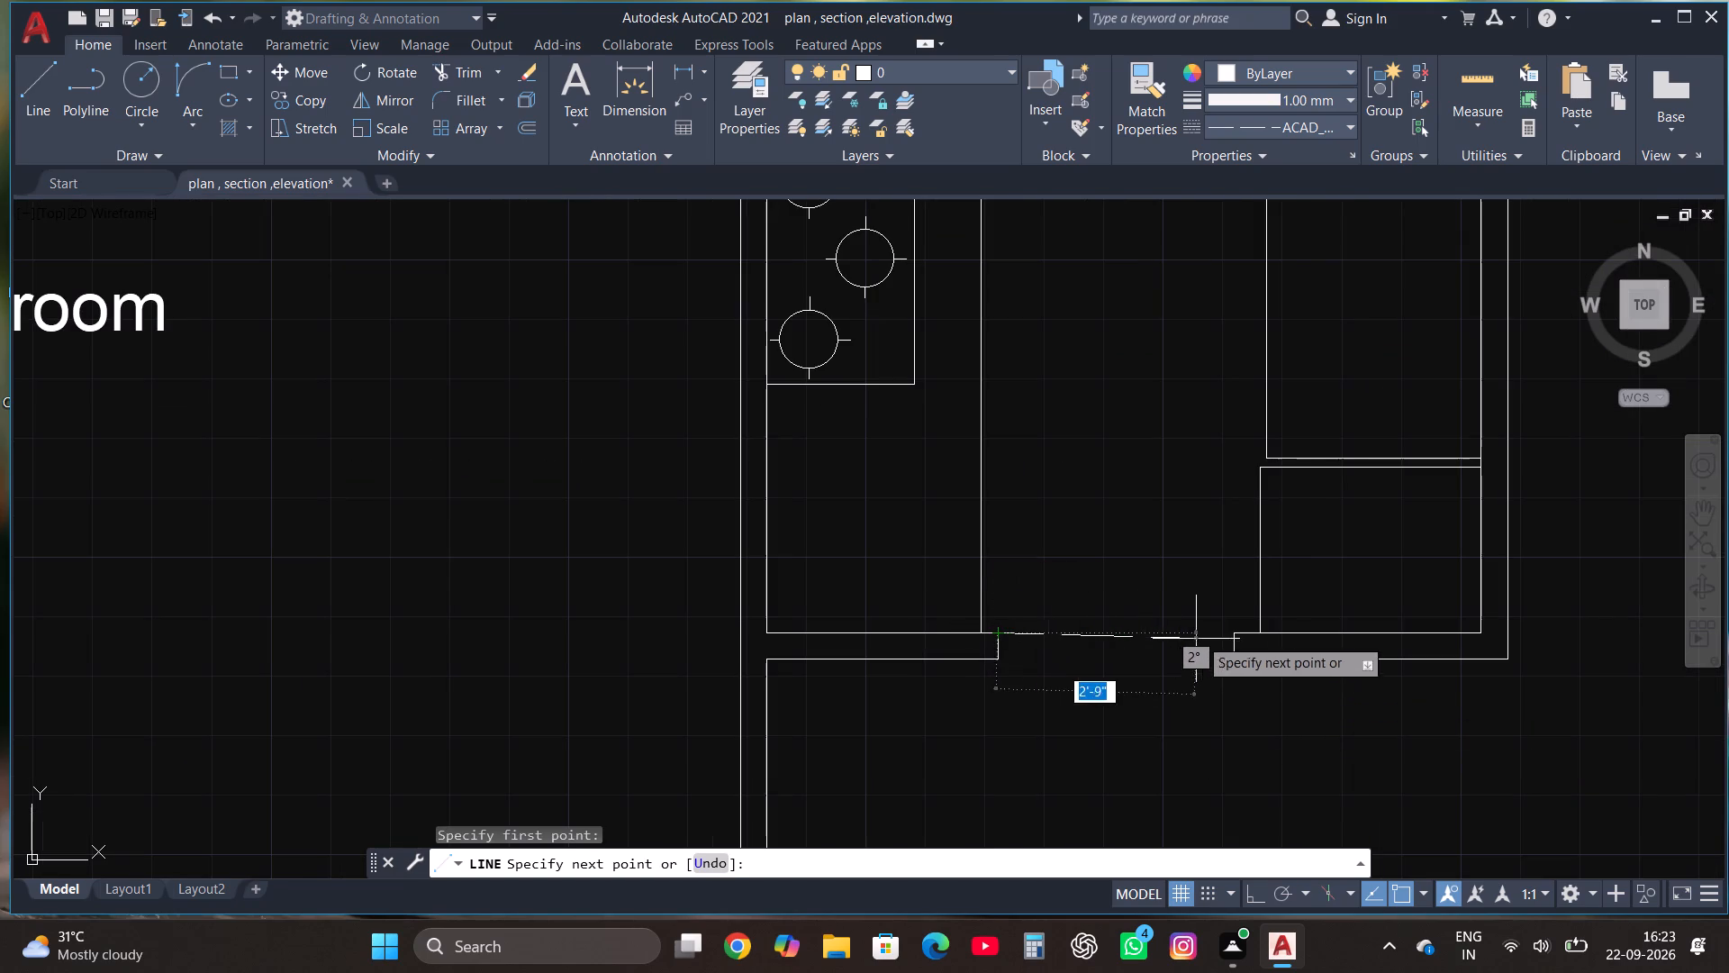
pyautogui.click(1236, 632)
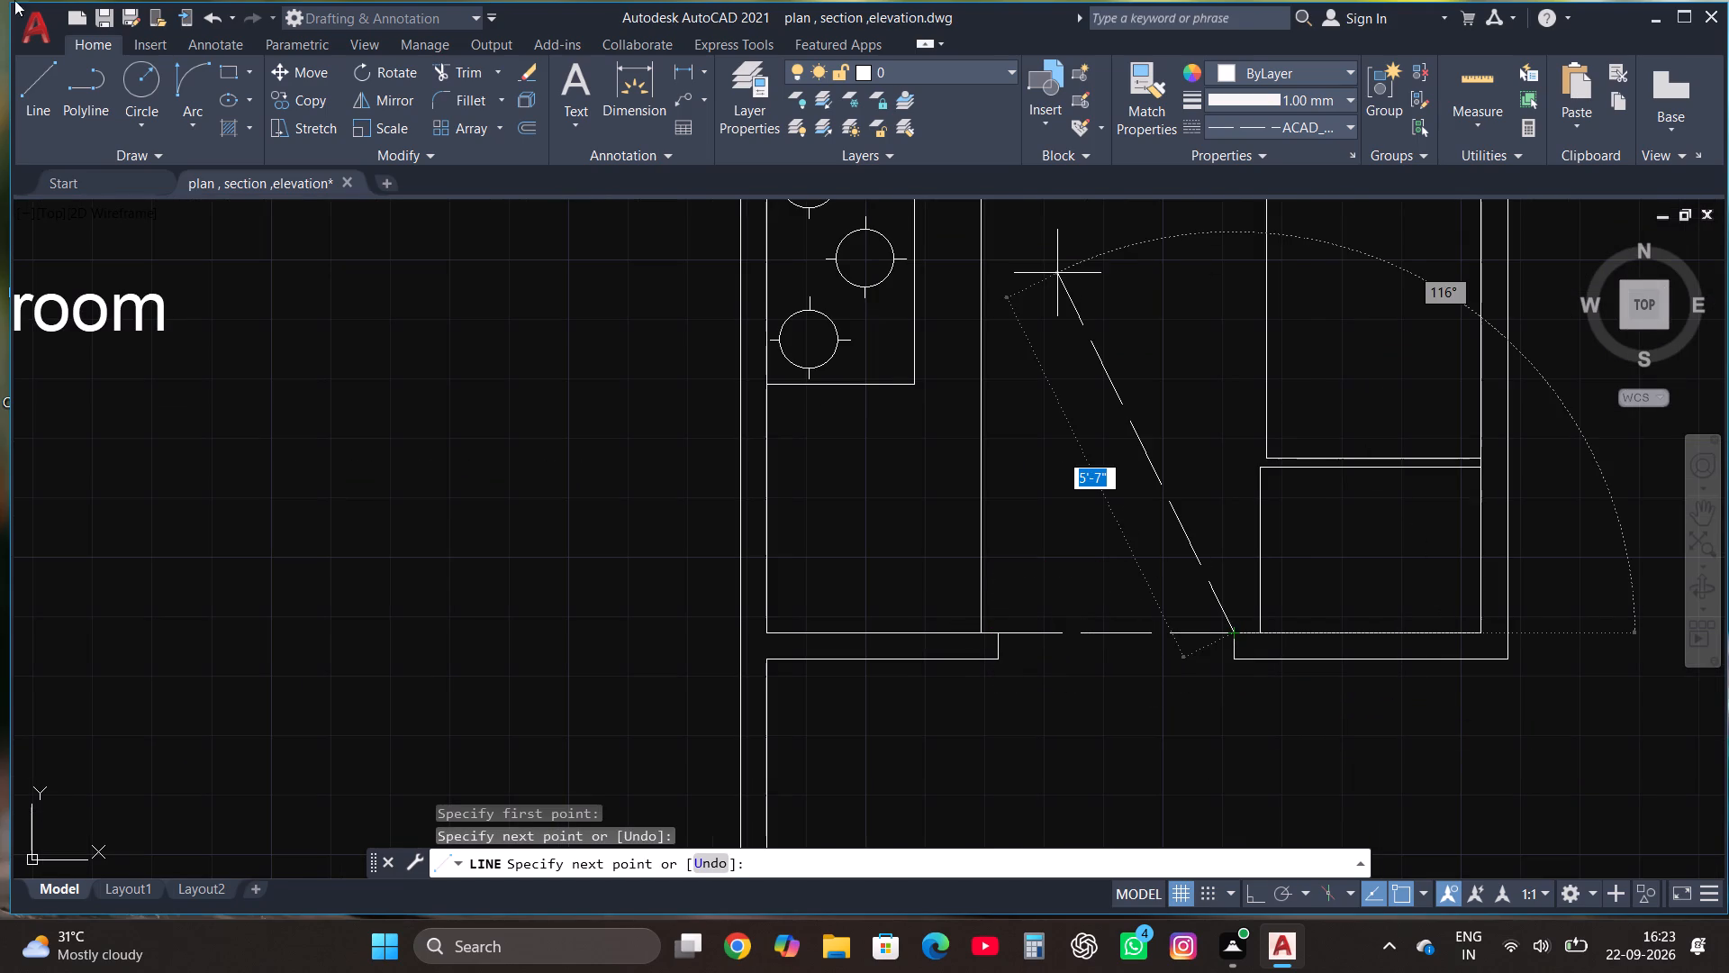
pyautogui.click(23, 77)
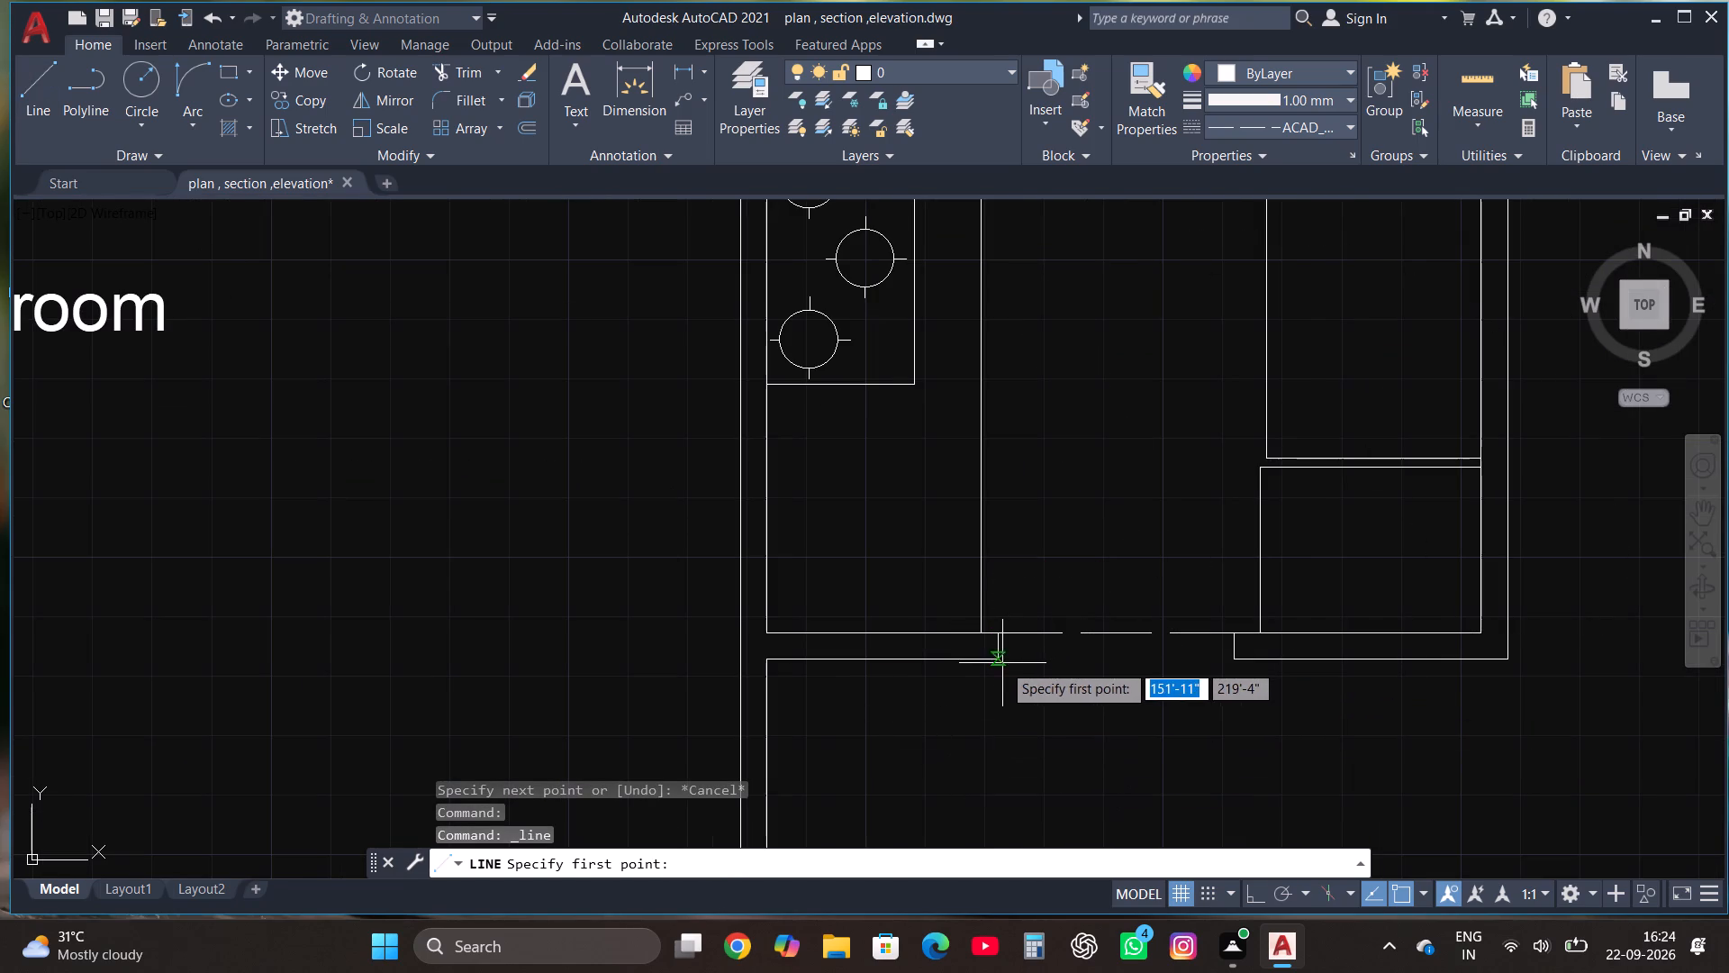
pyautogui.click(1001, 663)
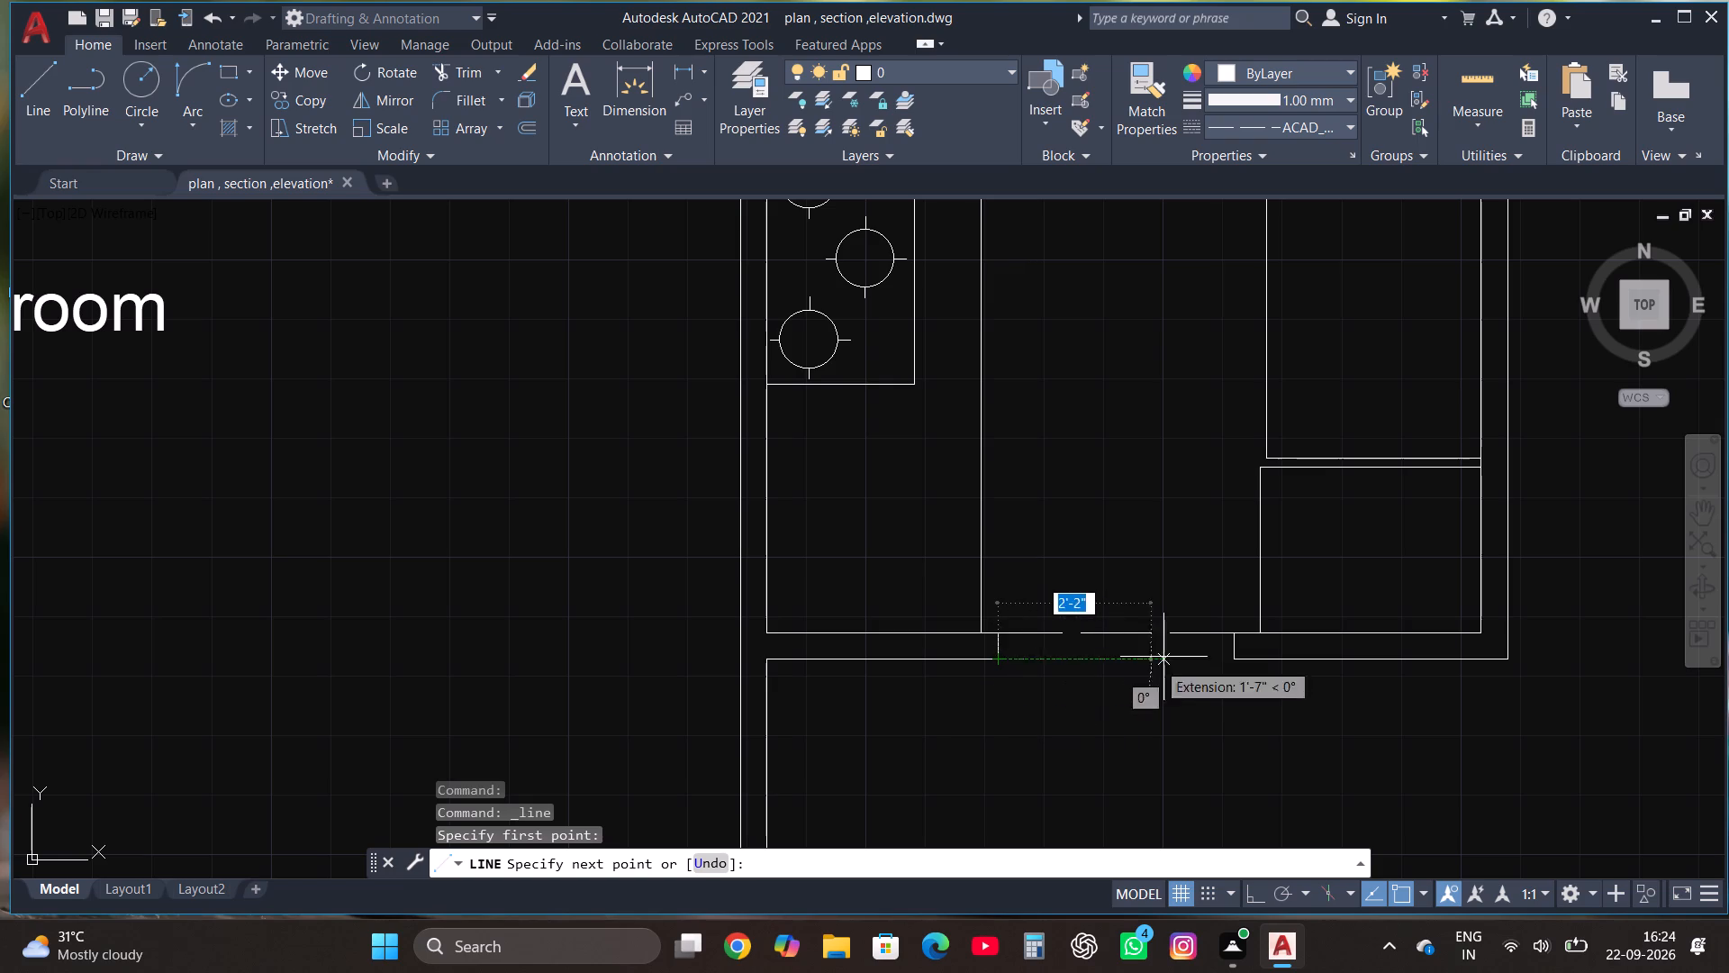
pyautogui.click(1233, 659)
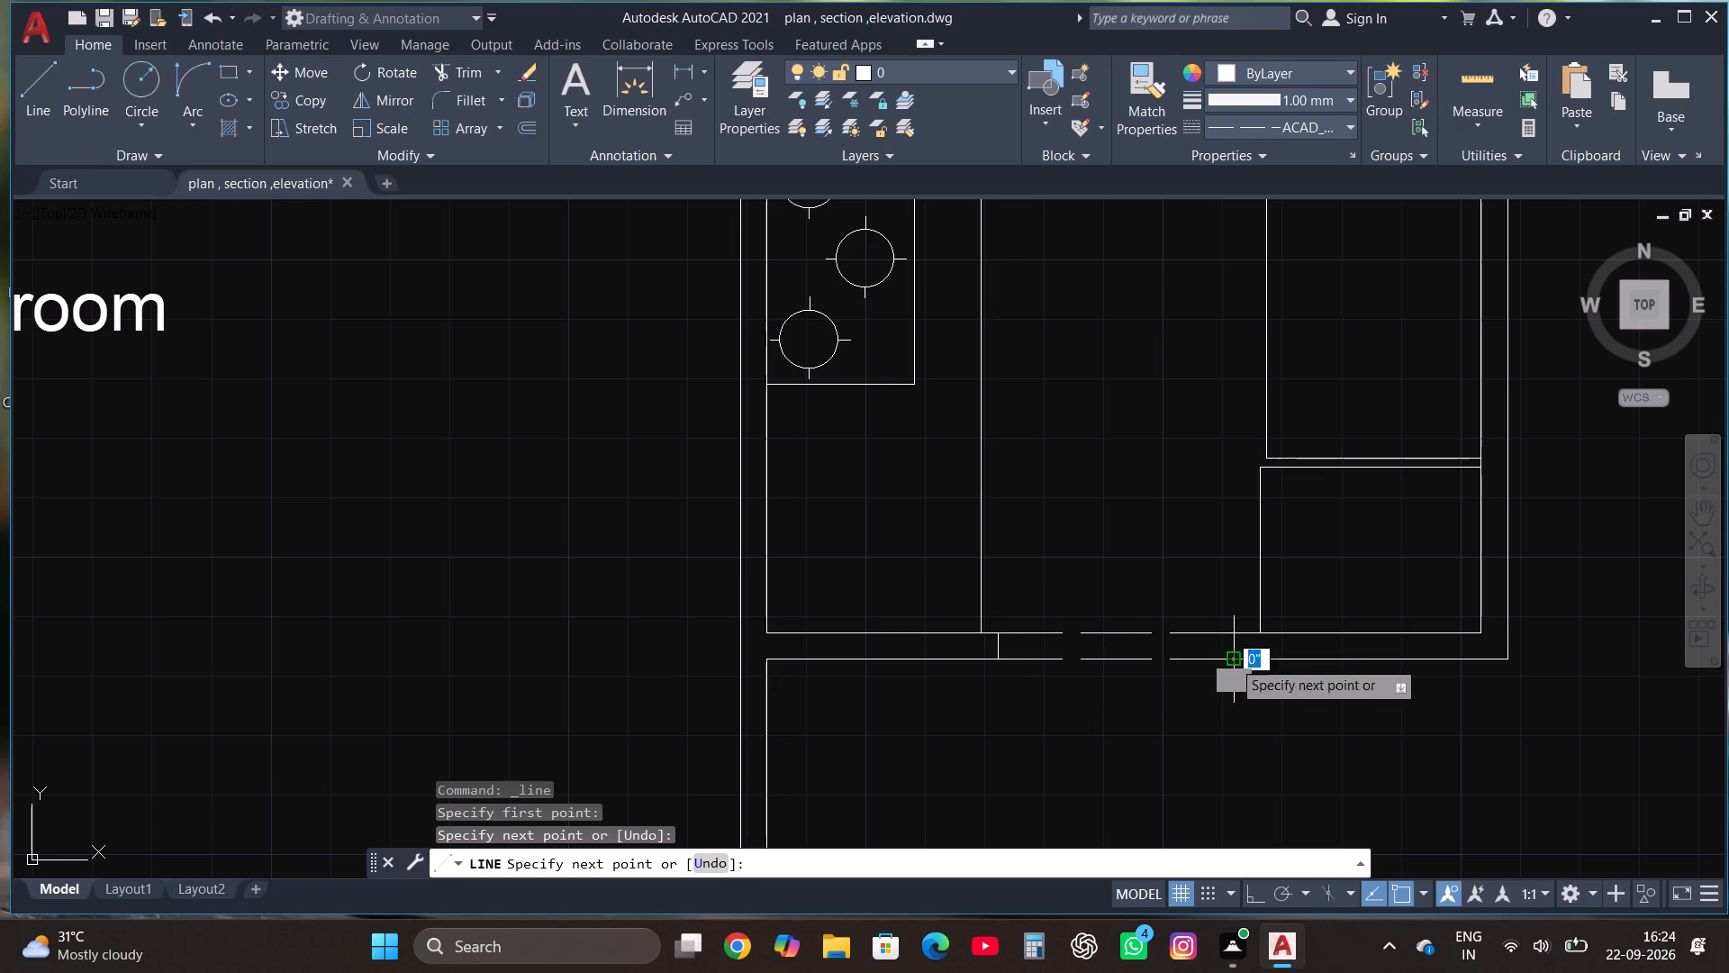
pyautogui.press('Escape')
# Set the current linetype back to ByLayer.
pyautogui.write('li')
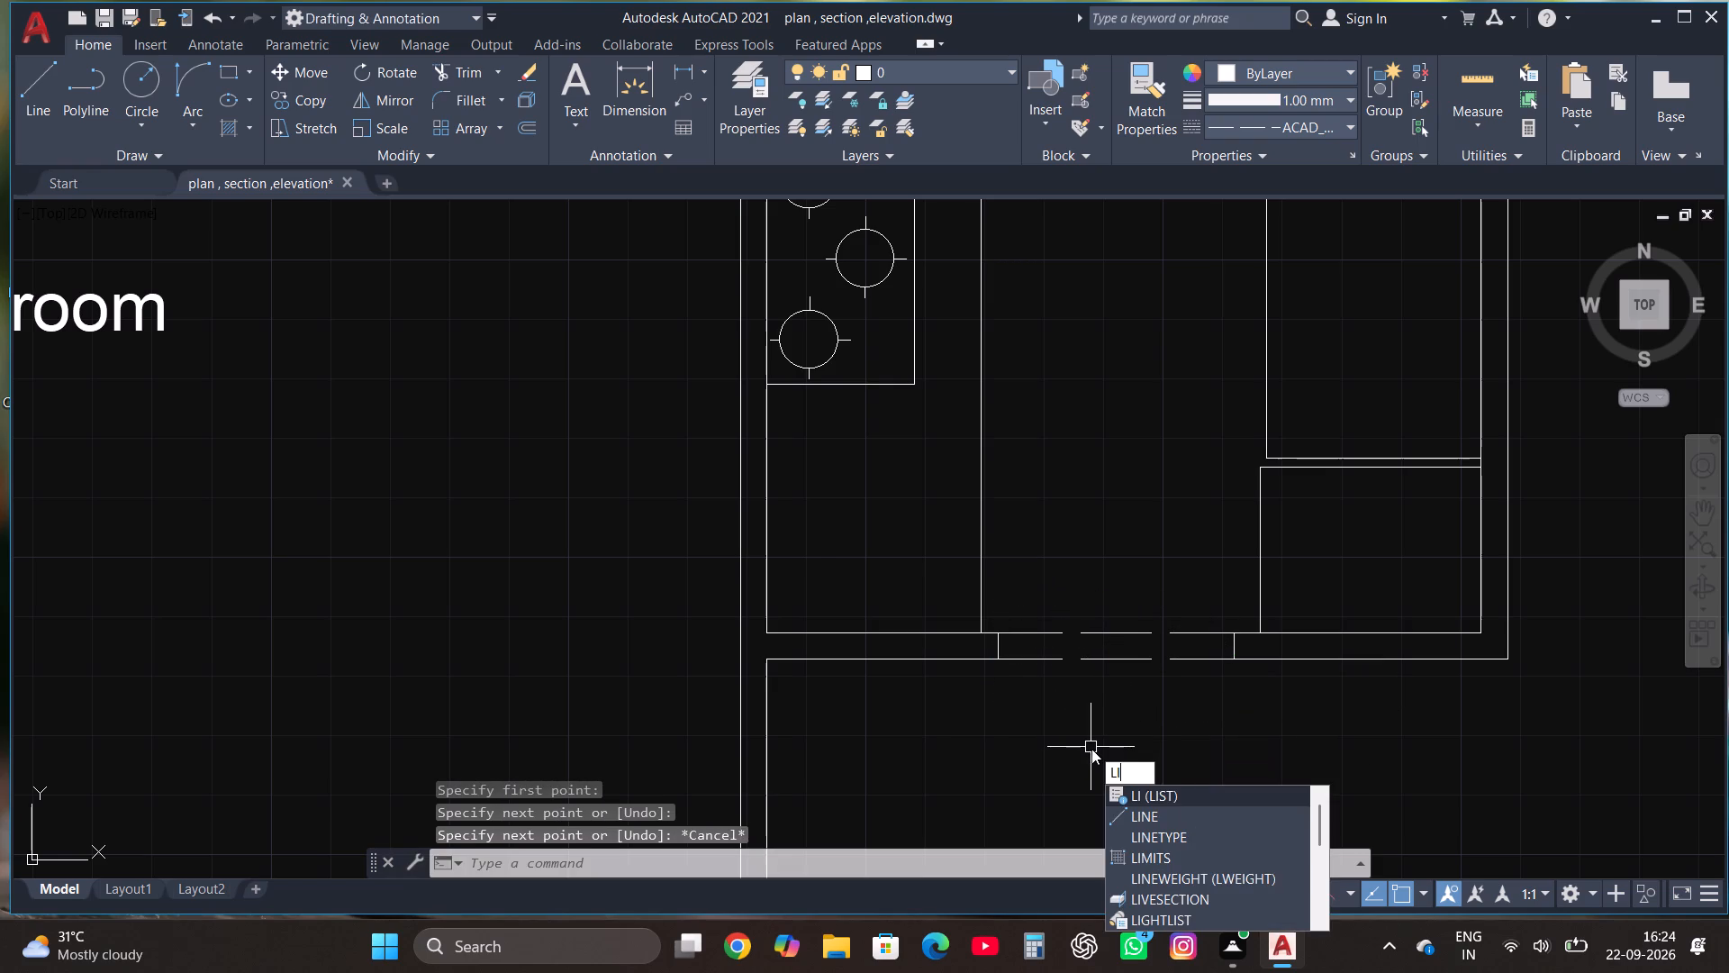
pyautogui.click(1194, 832)
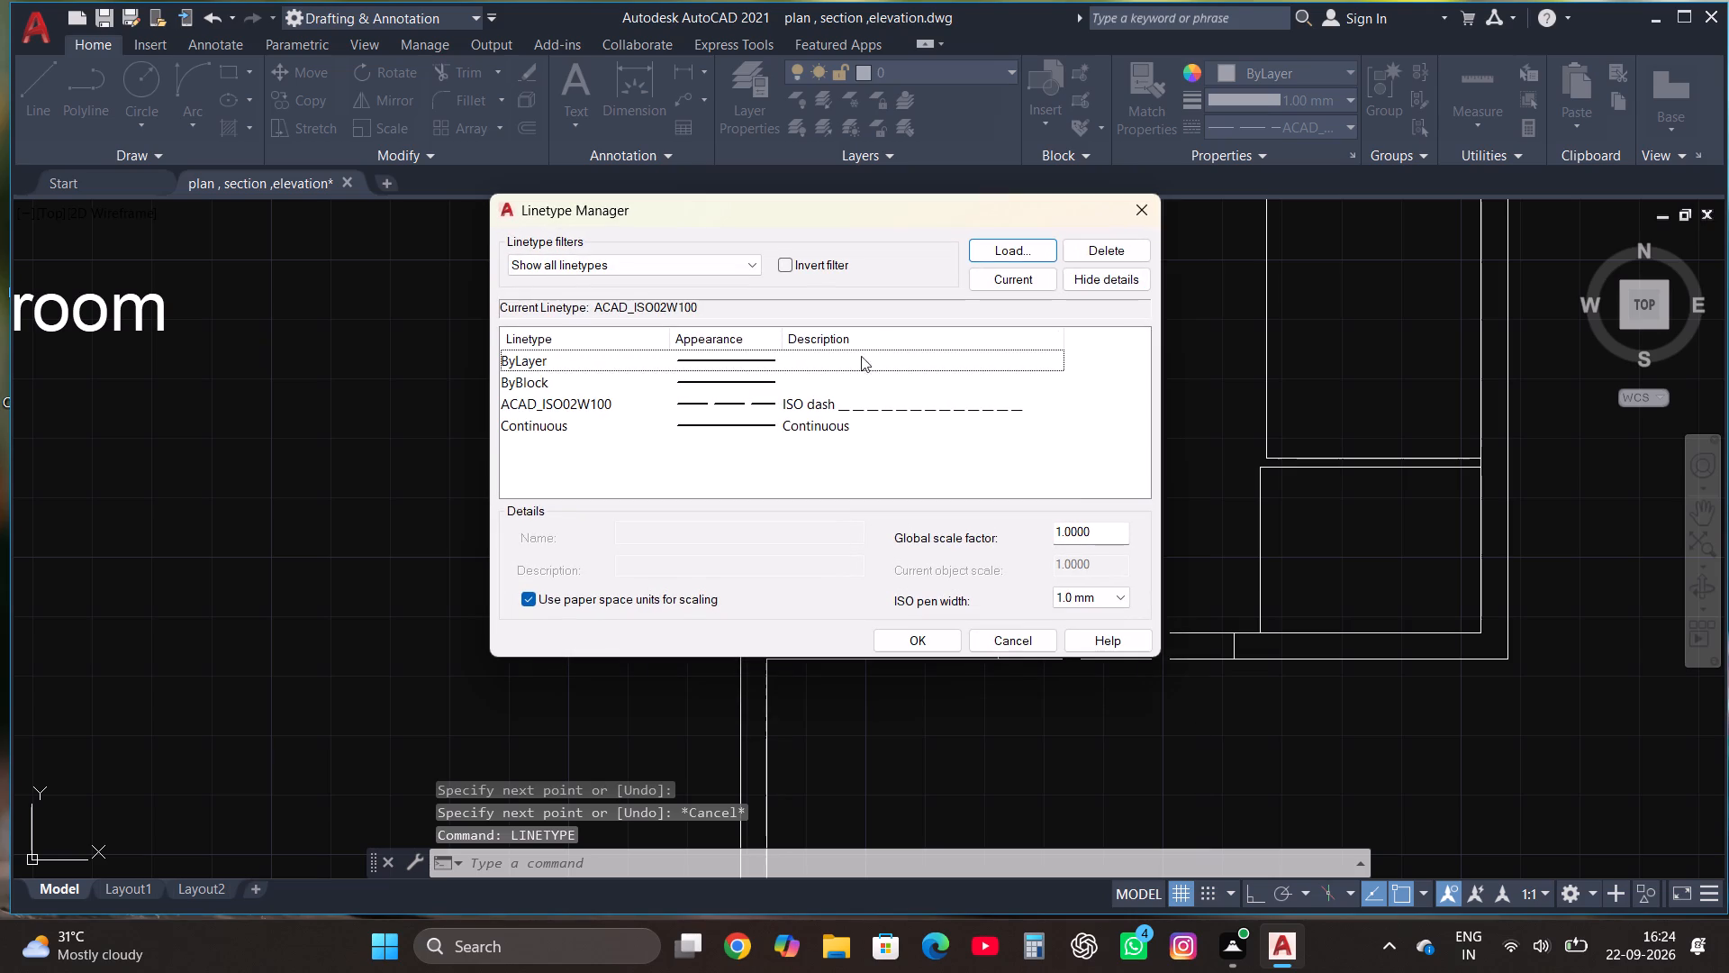
pyautogui.click(787, 364)
pyautogui.click(1020, 279)
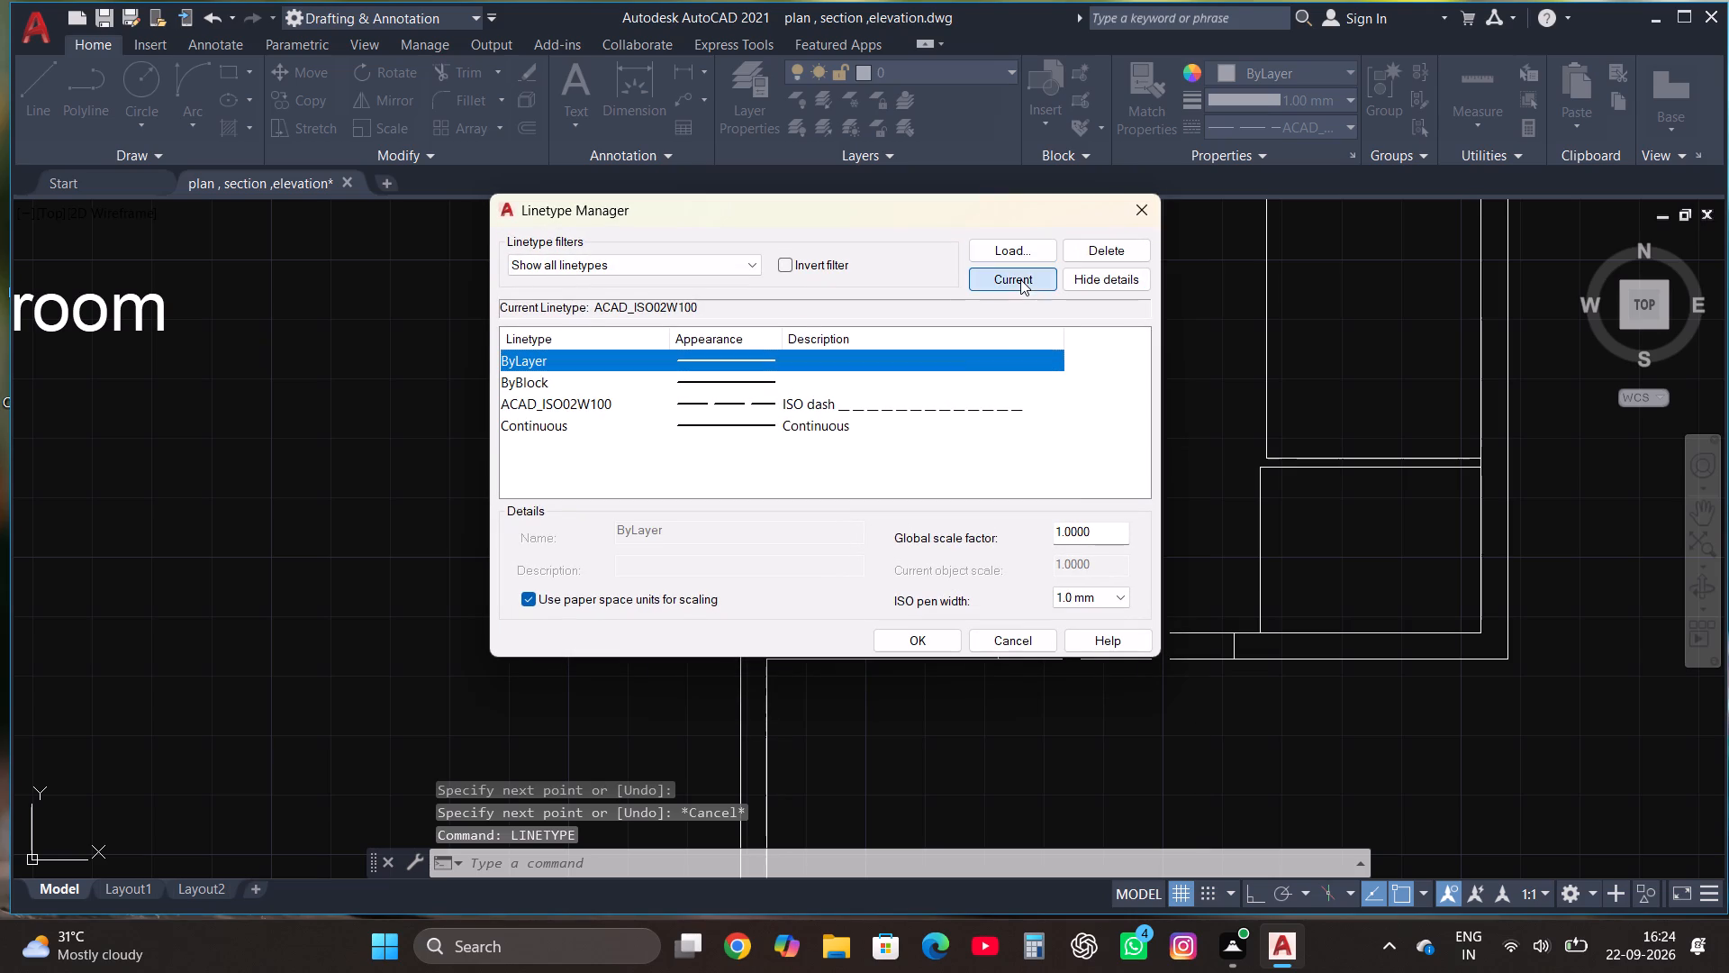
pyautogui.click(901, 641)
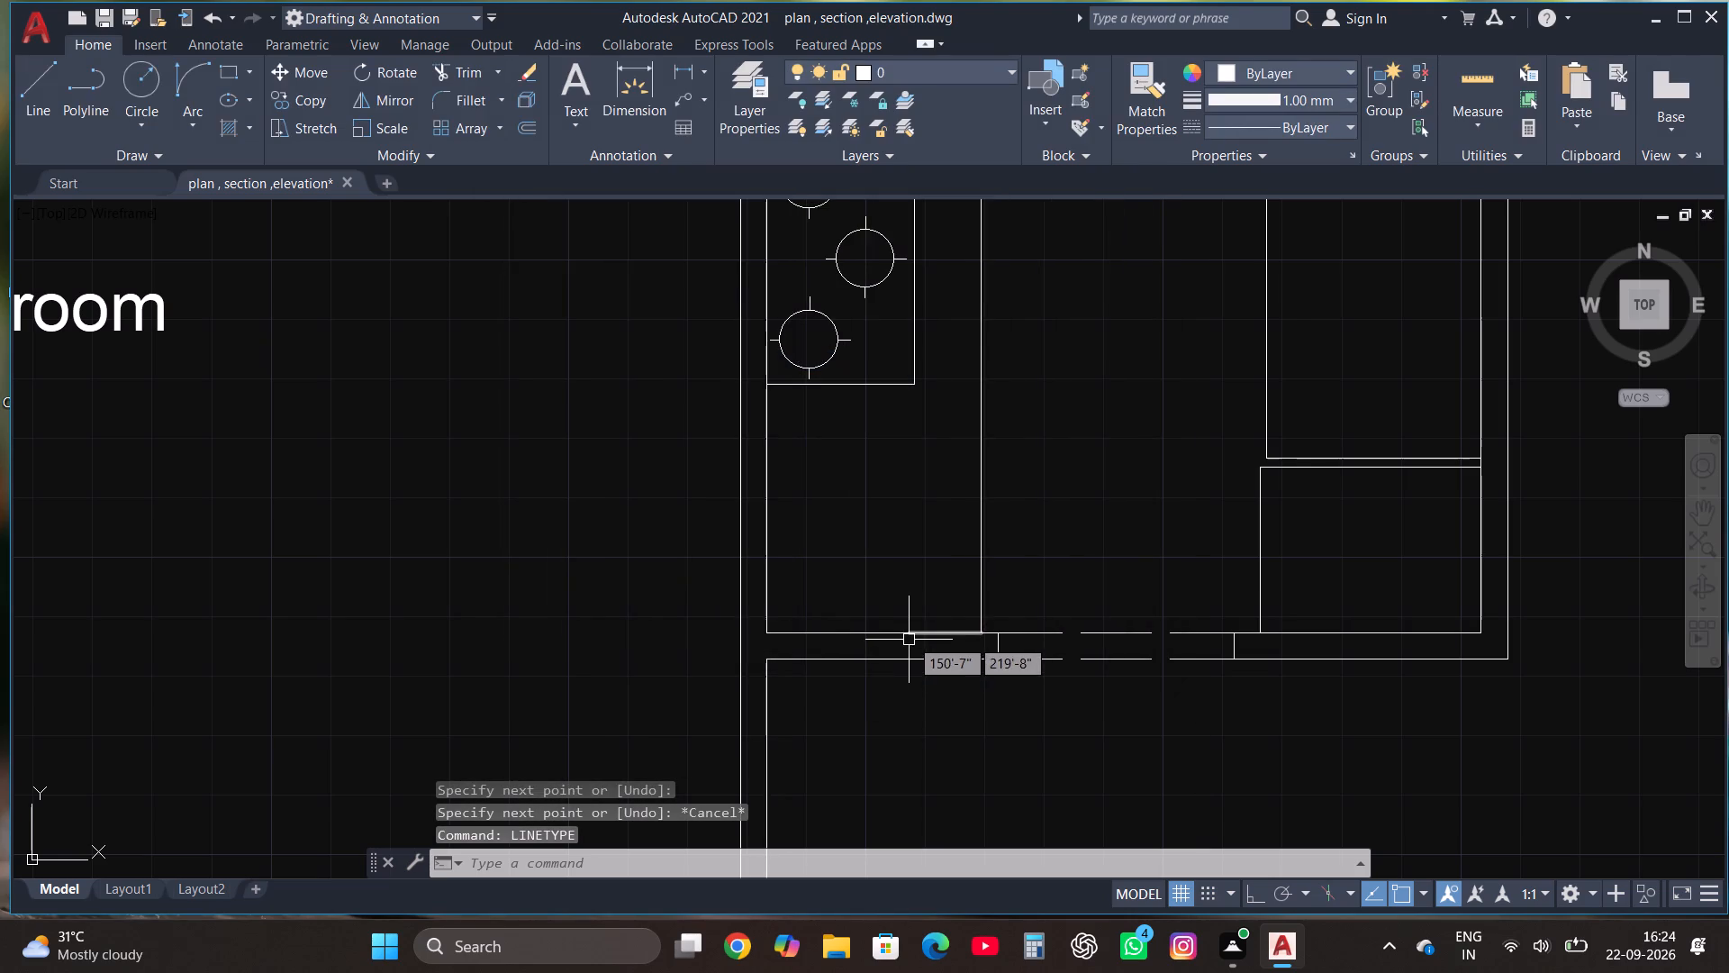
# Change the label text at the master bedroom's attached toilet to "toilet".
pyautogui.scroll(-3, 914, 698)
pyautogui.scroll(-1, 952, 518)
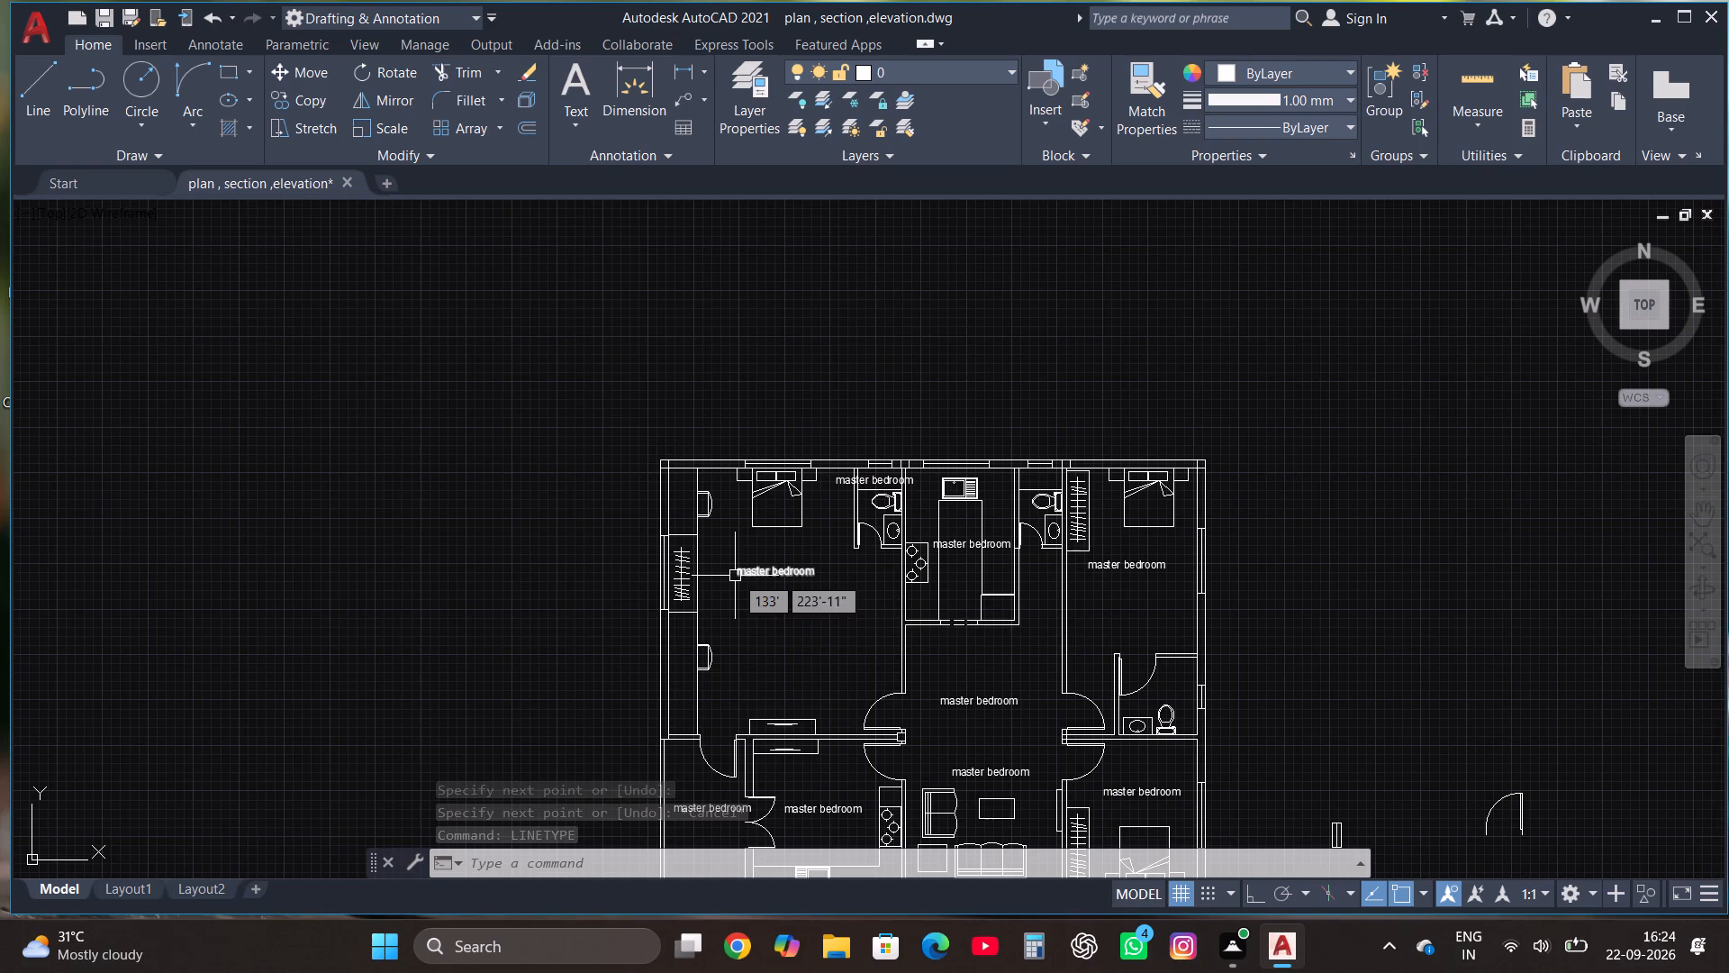
pyautogui.scroll(3, 752, 598)
pyautogui.scroll(1, 793, 509)
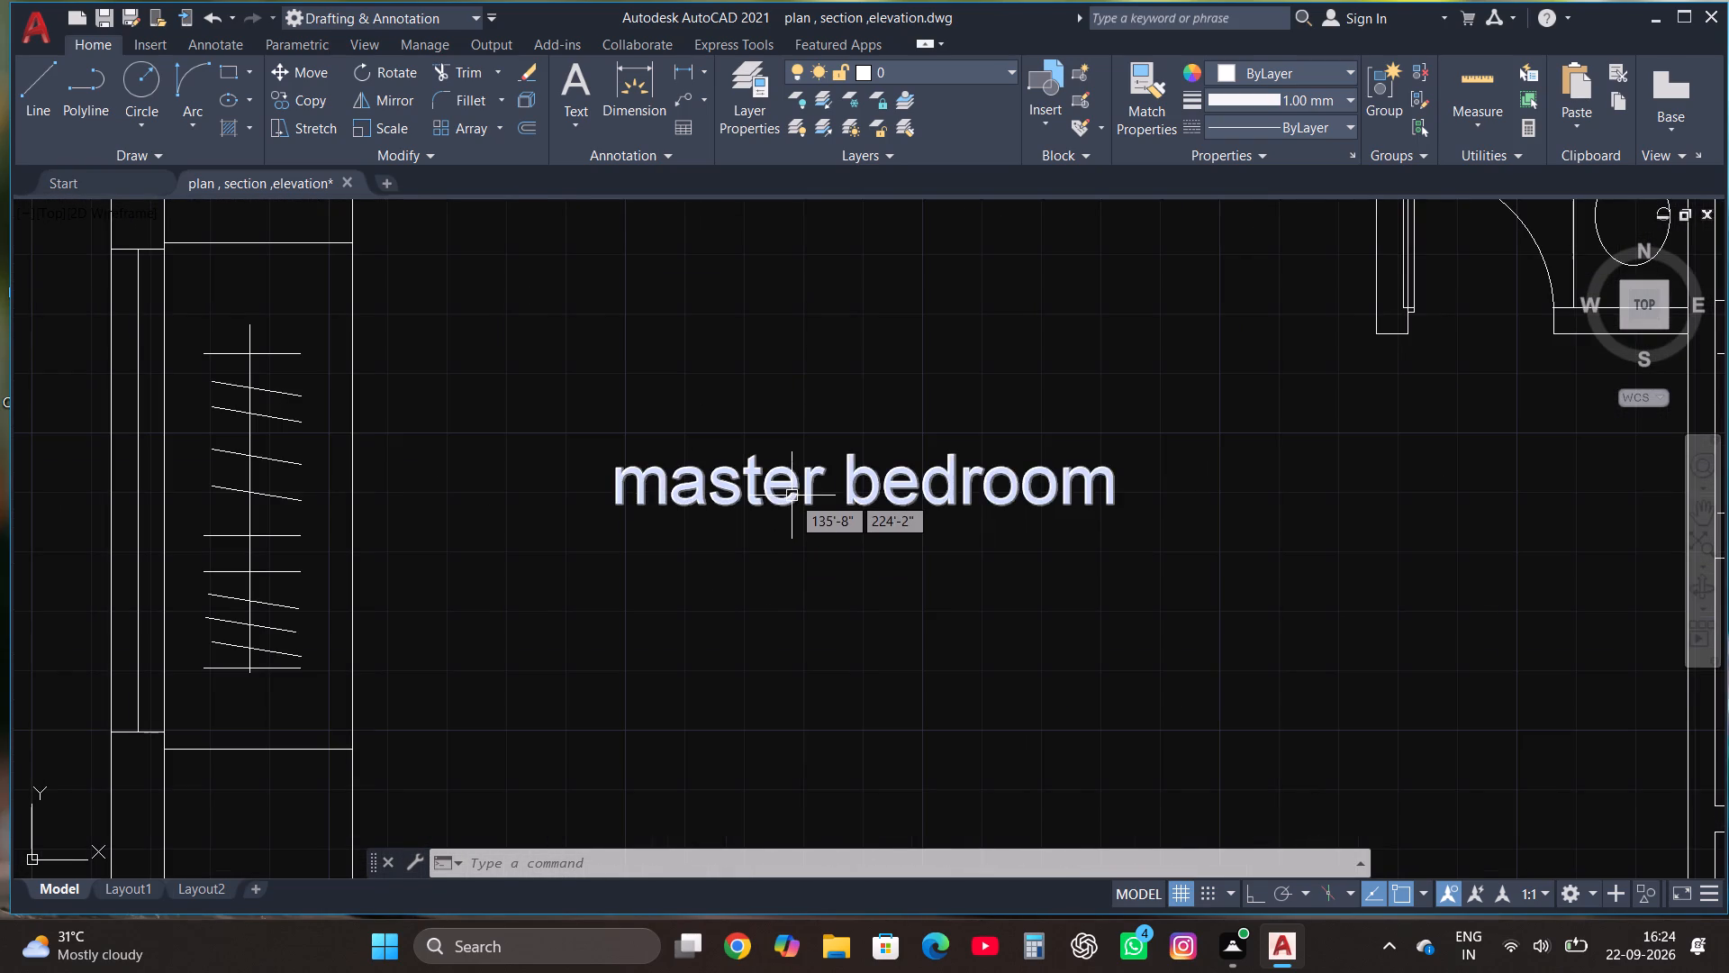
pyautogui.scroll(-3, 792, 496)
pyautogui.scroll(3, 973, 347)
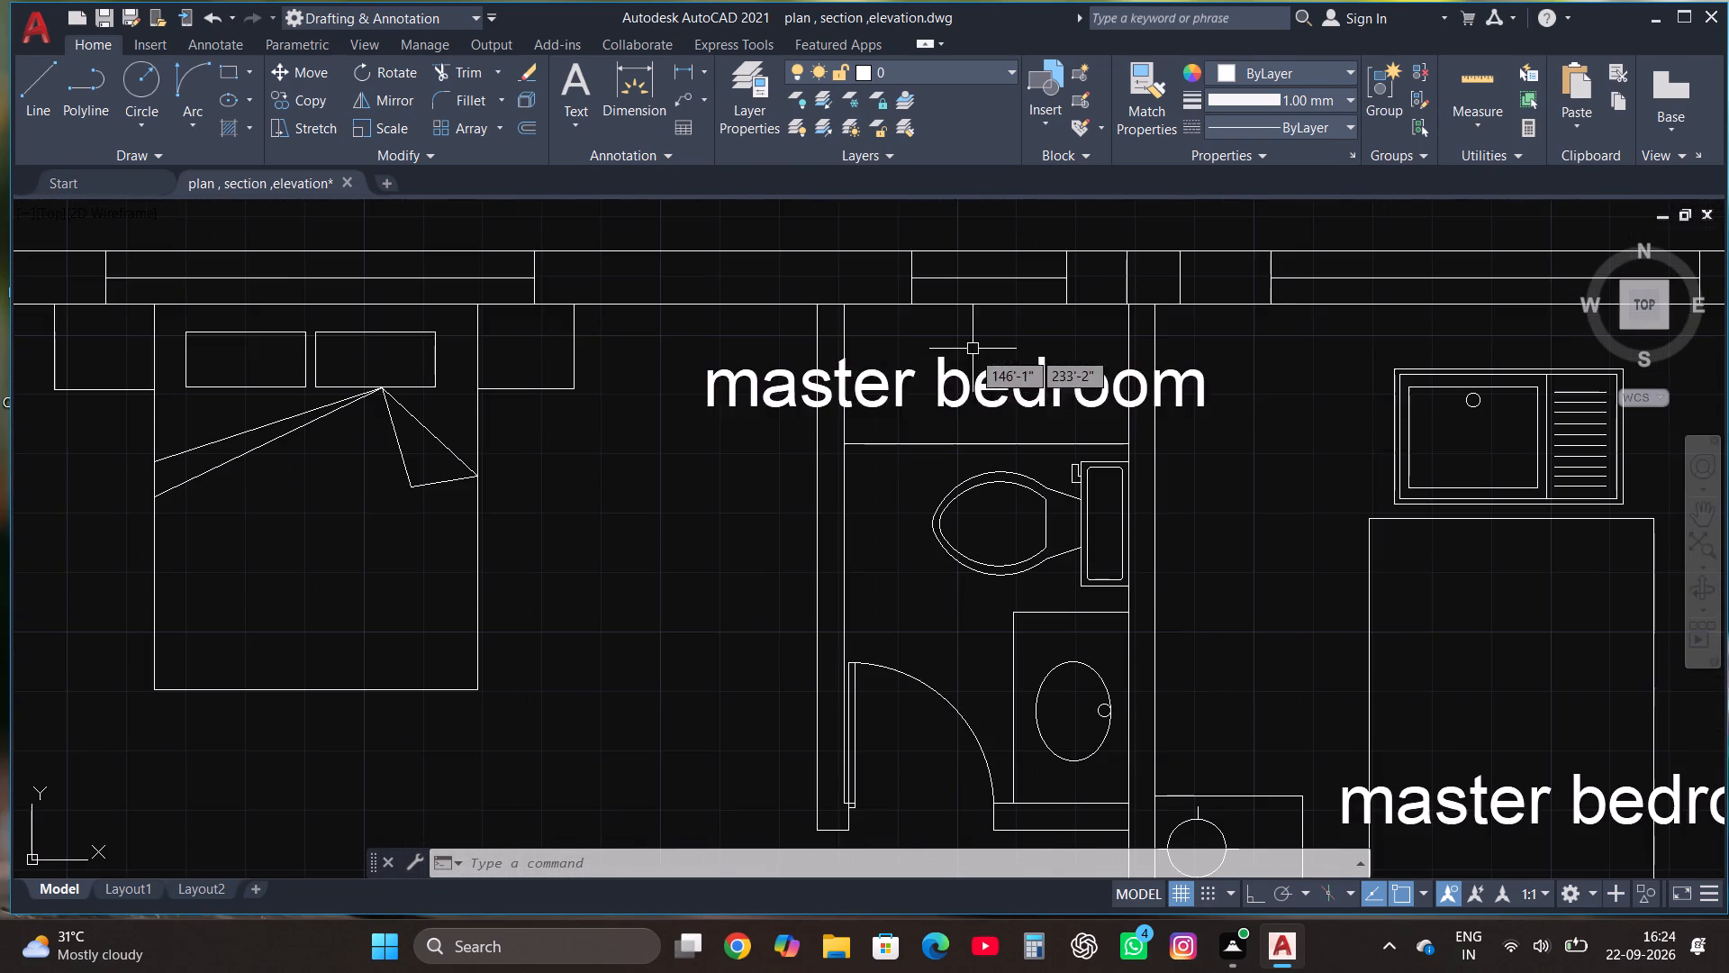
pyautogui.click(956, 370)
pyautogui.rightClick(955, 370)
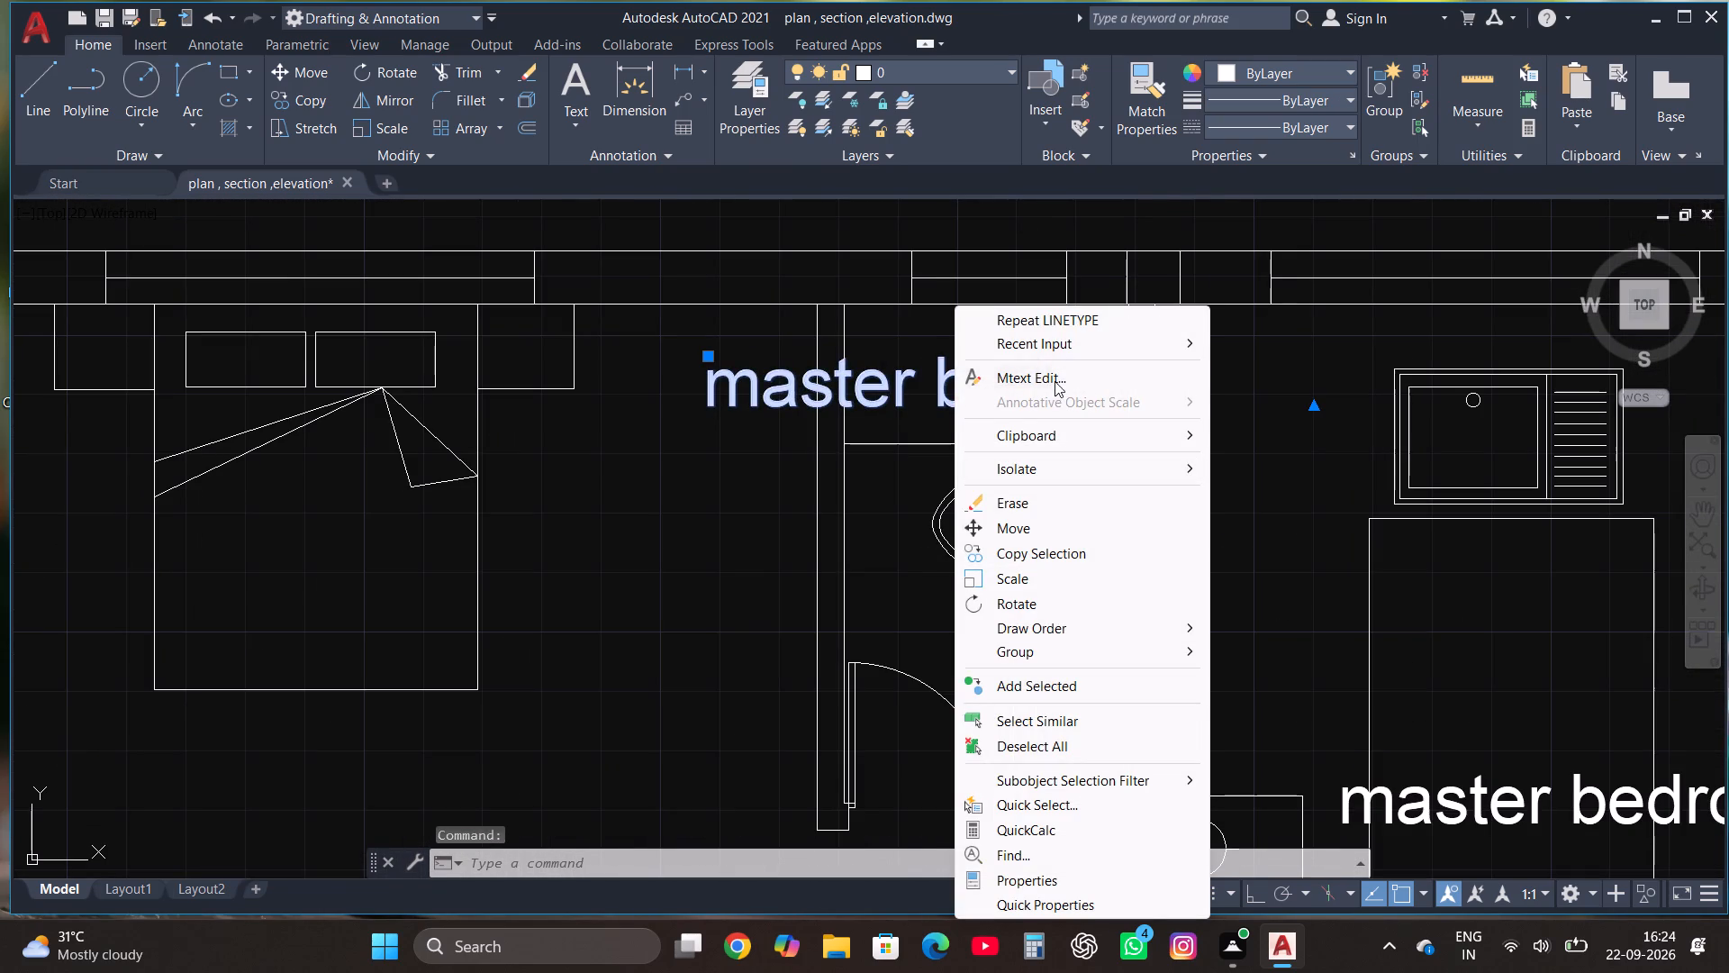
pyautogui.click(1070, 370)
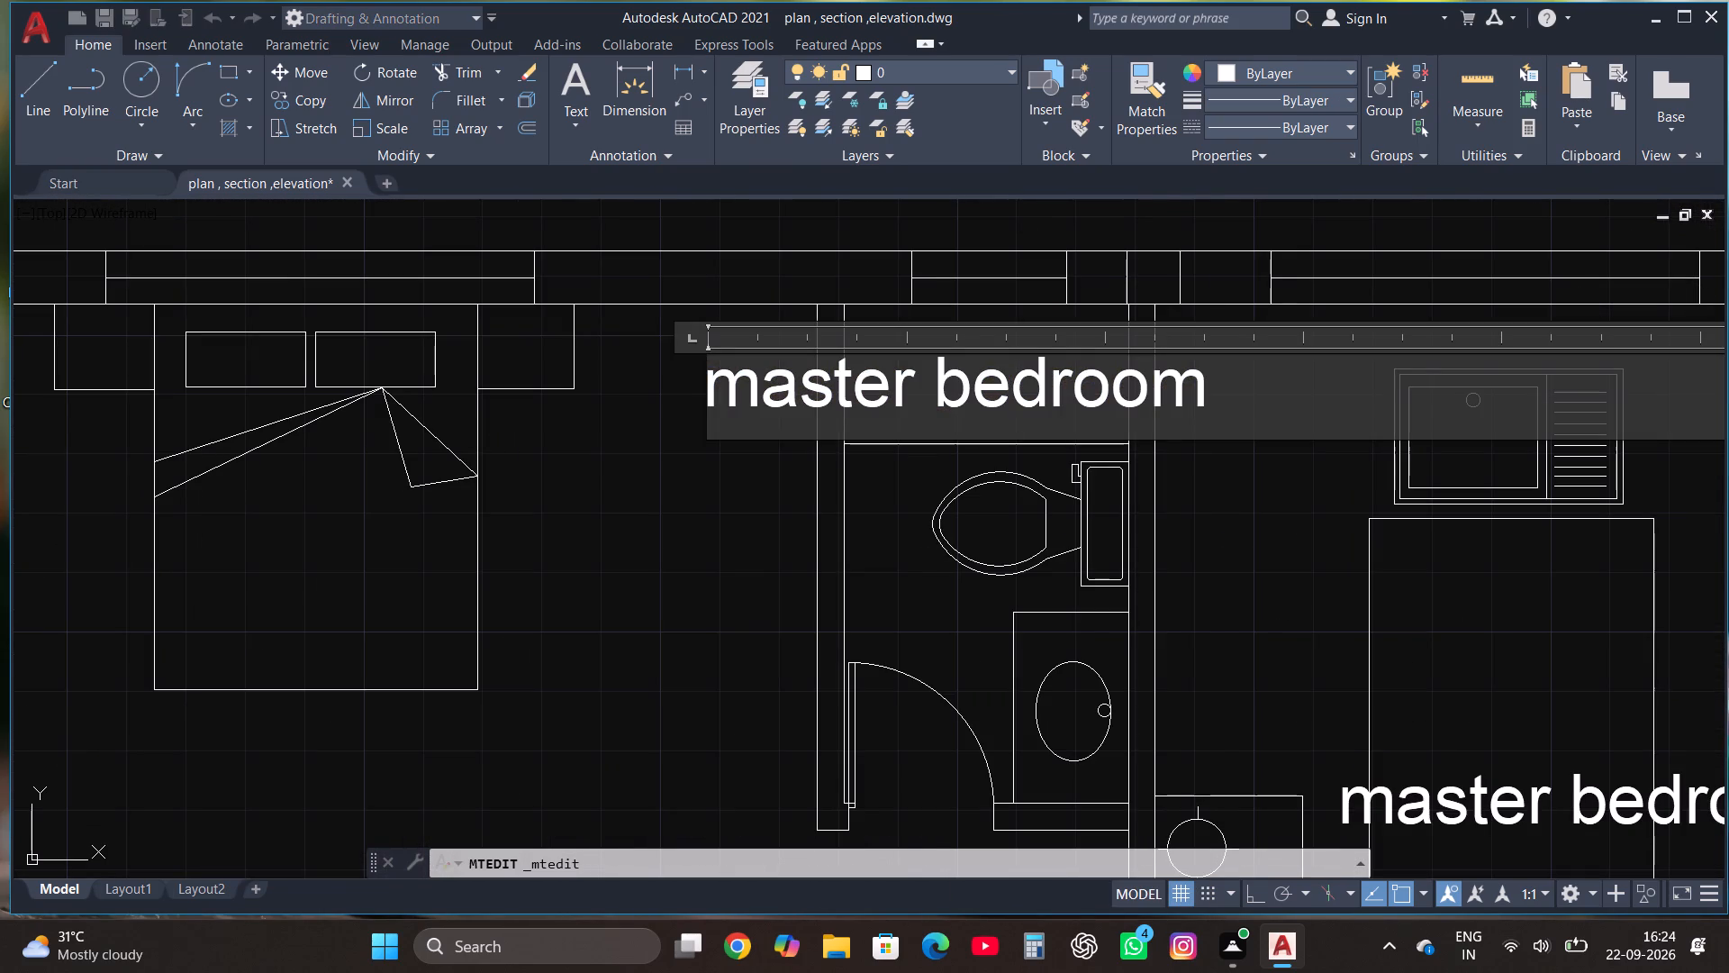
pyautogui.click(1244, 412)
pyautogui.press('BackSpace')
pyautogui.press('BackSpace')
pyautogui.press('BackSpace')
pyautogui.press('BackSpace')
pyautogui.press('BackSpace')
pyautogui.press('BackSpace')
pyautogui.press('BackSpace')
pyautogui.press('BackSpace')
pyautogui.press('BackSpace')
pyautogui.press('BackSpace')
pyautogui.press('BackSpace')
pyautogui.press('BackSpace')
pyautogui.press('BackSpace')
pyautogui.press('BackSpace')
pyautogui.press('BackSpace')
pyautogui.press('BackSpace')
pyautogui.press('BackSpace')
pyautogui.press('BackSpace')
pyautogui.press('BackSpace')
pyautogui.press('BackSpace')
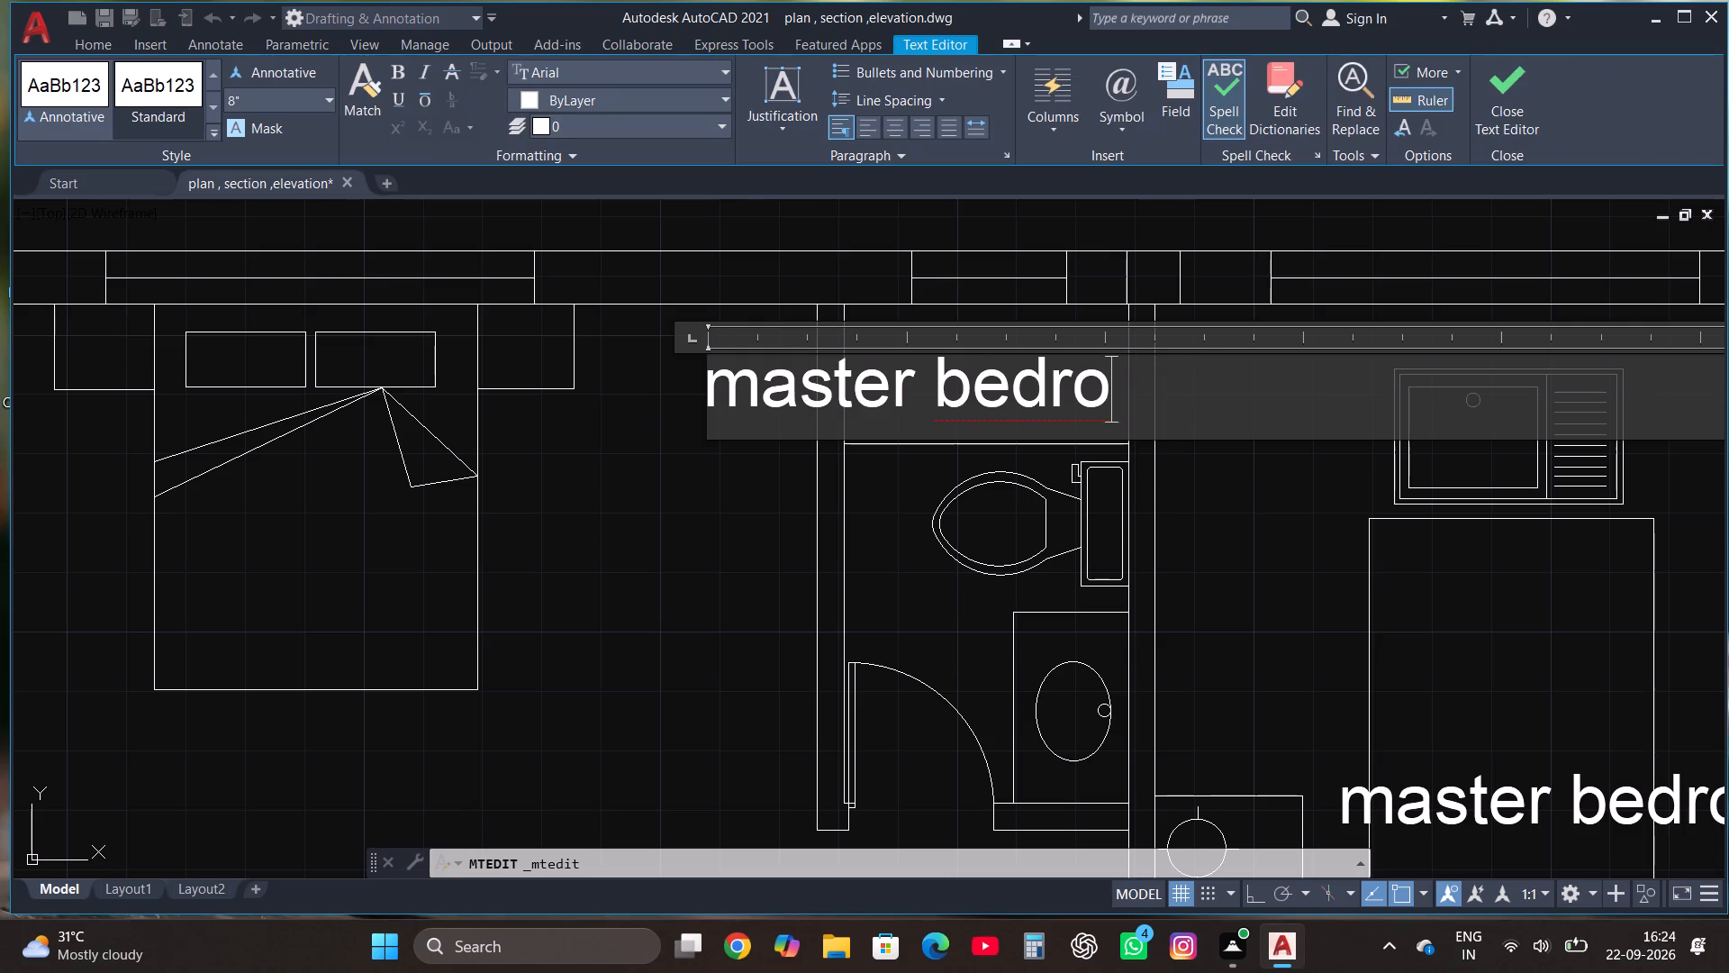
pyautogui.write('toilet')
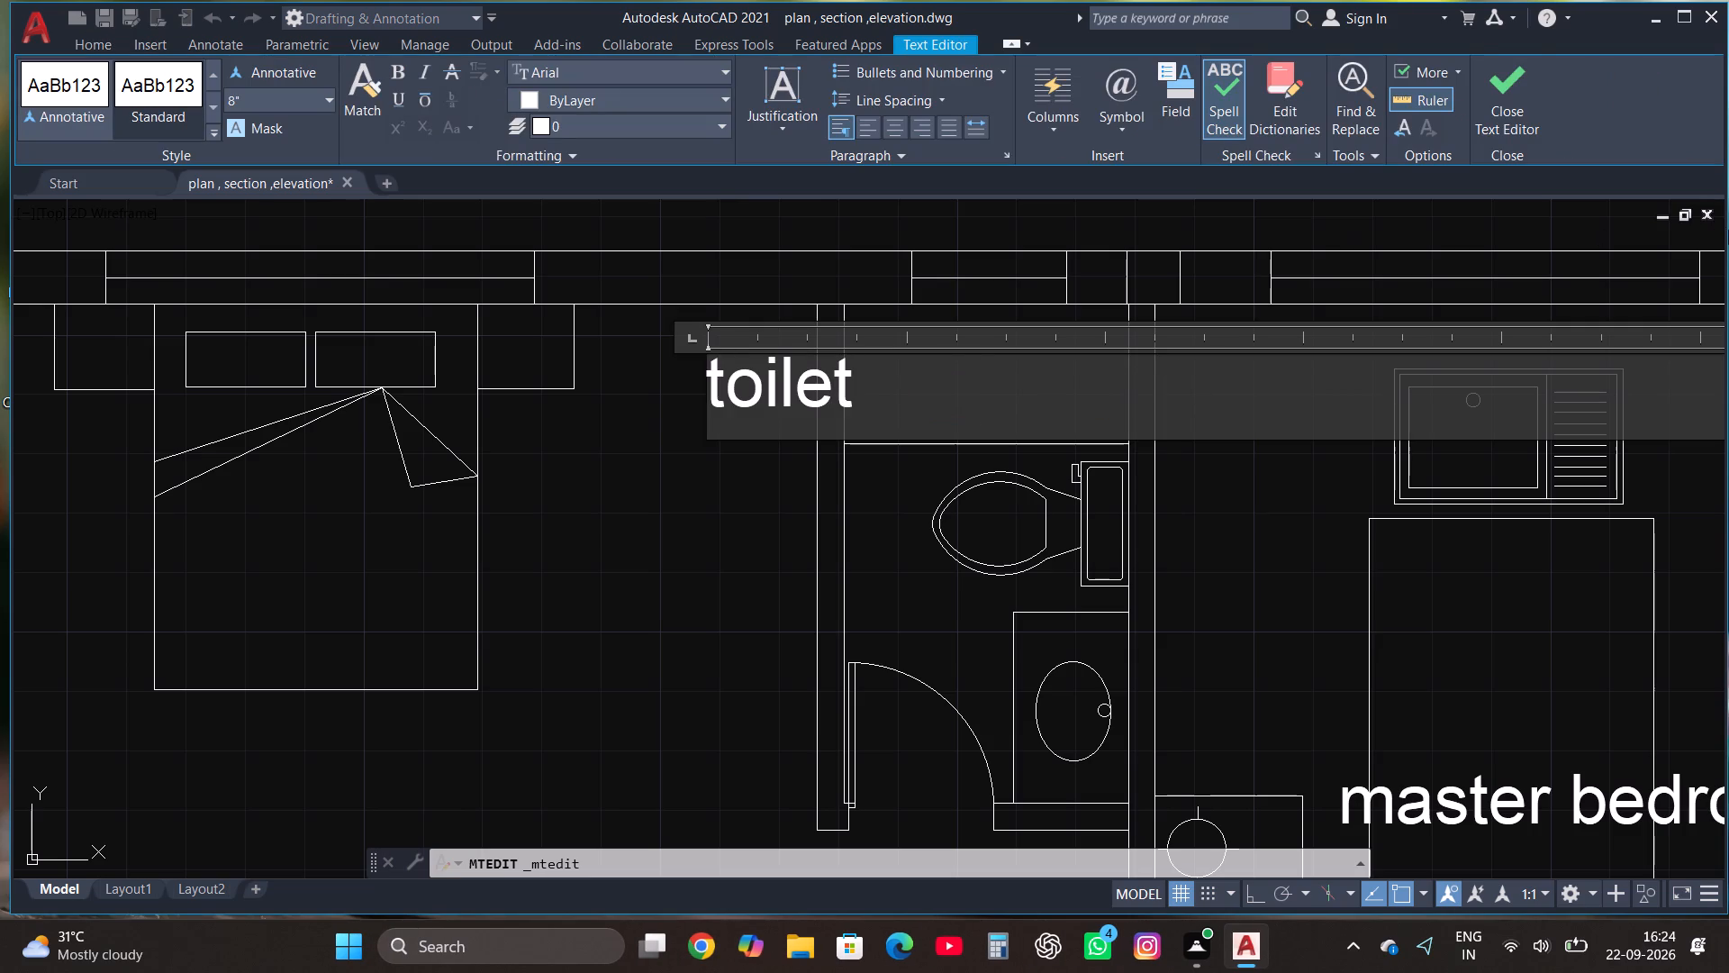
pyautogui.click(1525, 115)
# Move the toilet label inside the master bedroom's attached toilet, just above the WC.
pyautogui.click(765, 371)
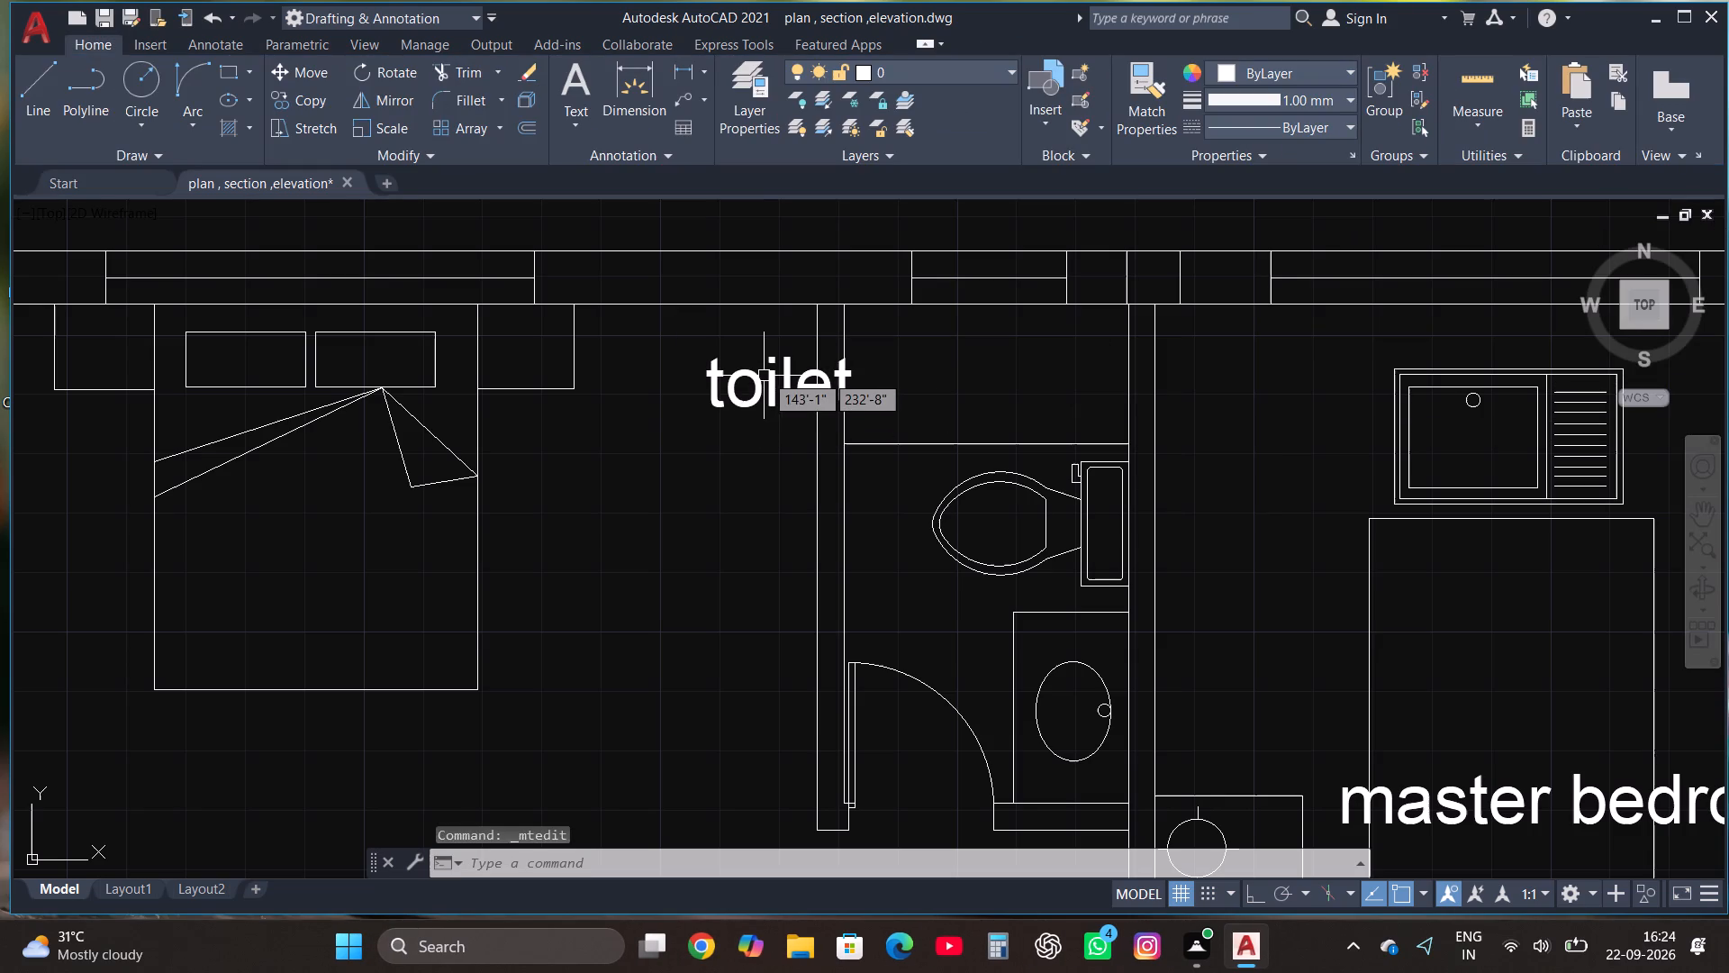
pyautogui.click(314, 80)
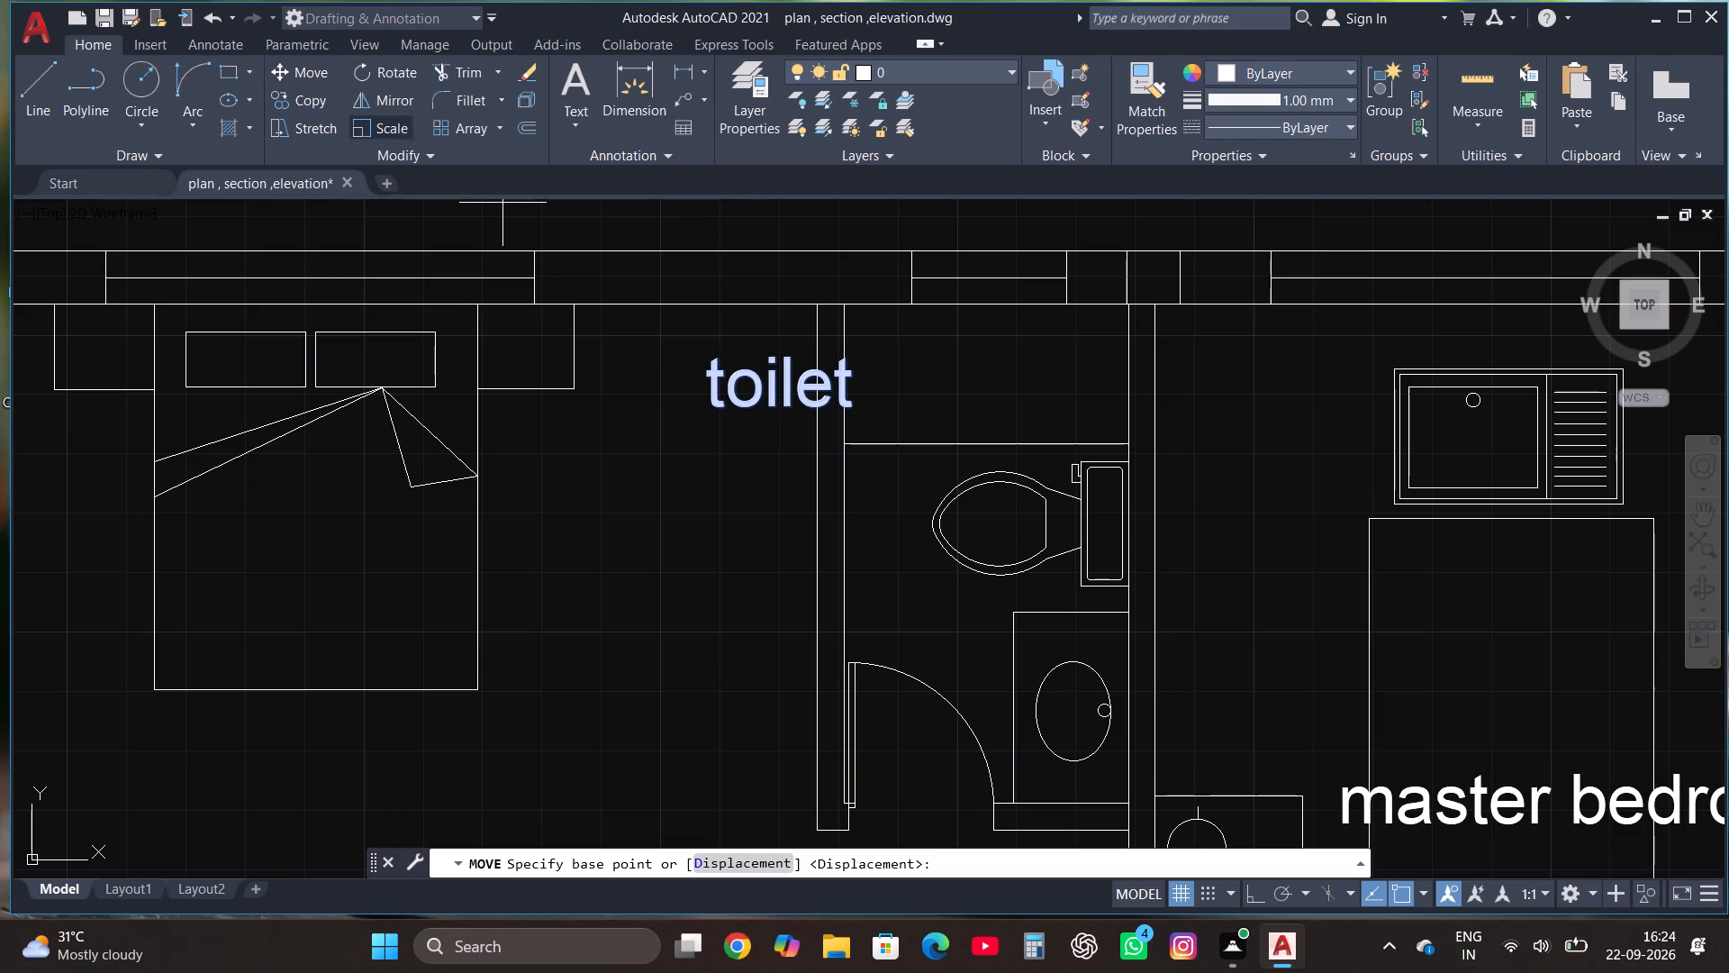
pyautogui.click(731, 381)
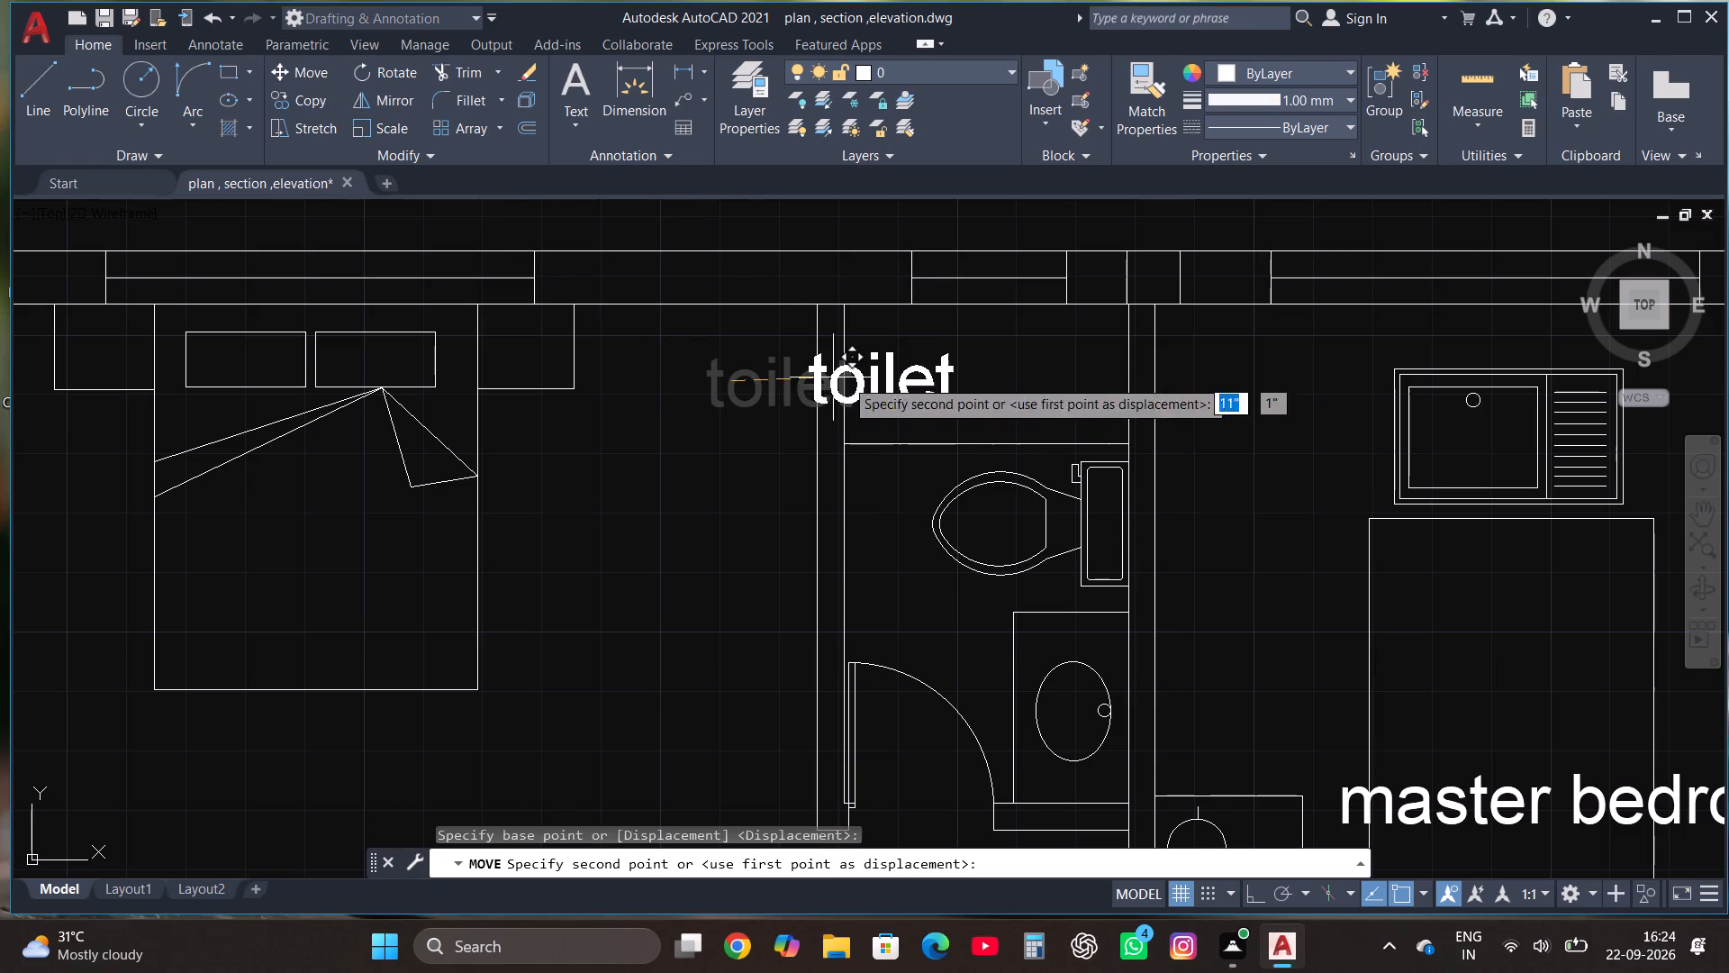
pyautogui.click(926, 372)
# Copy the toilet label into the matching toilet on the east side of the upper kitchen.
pyautogui.scroll(-3, 730, 432)
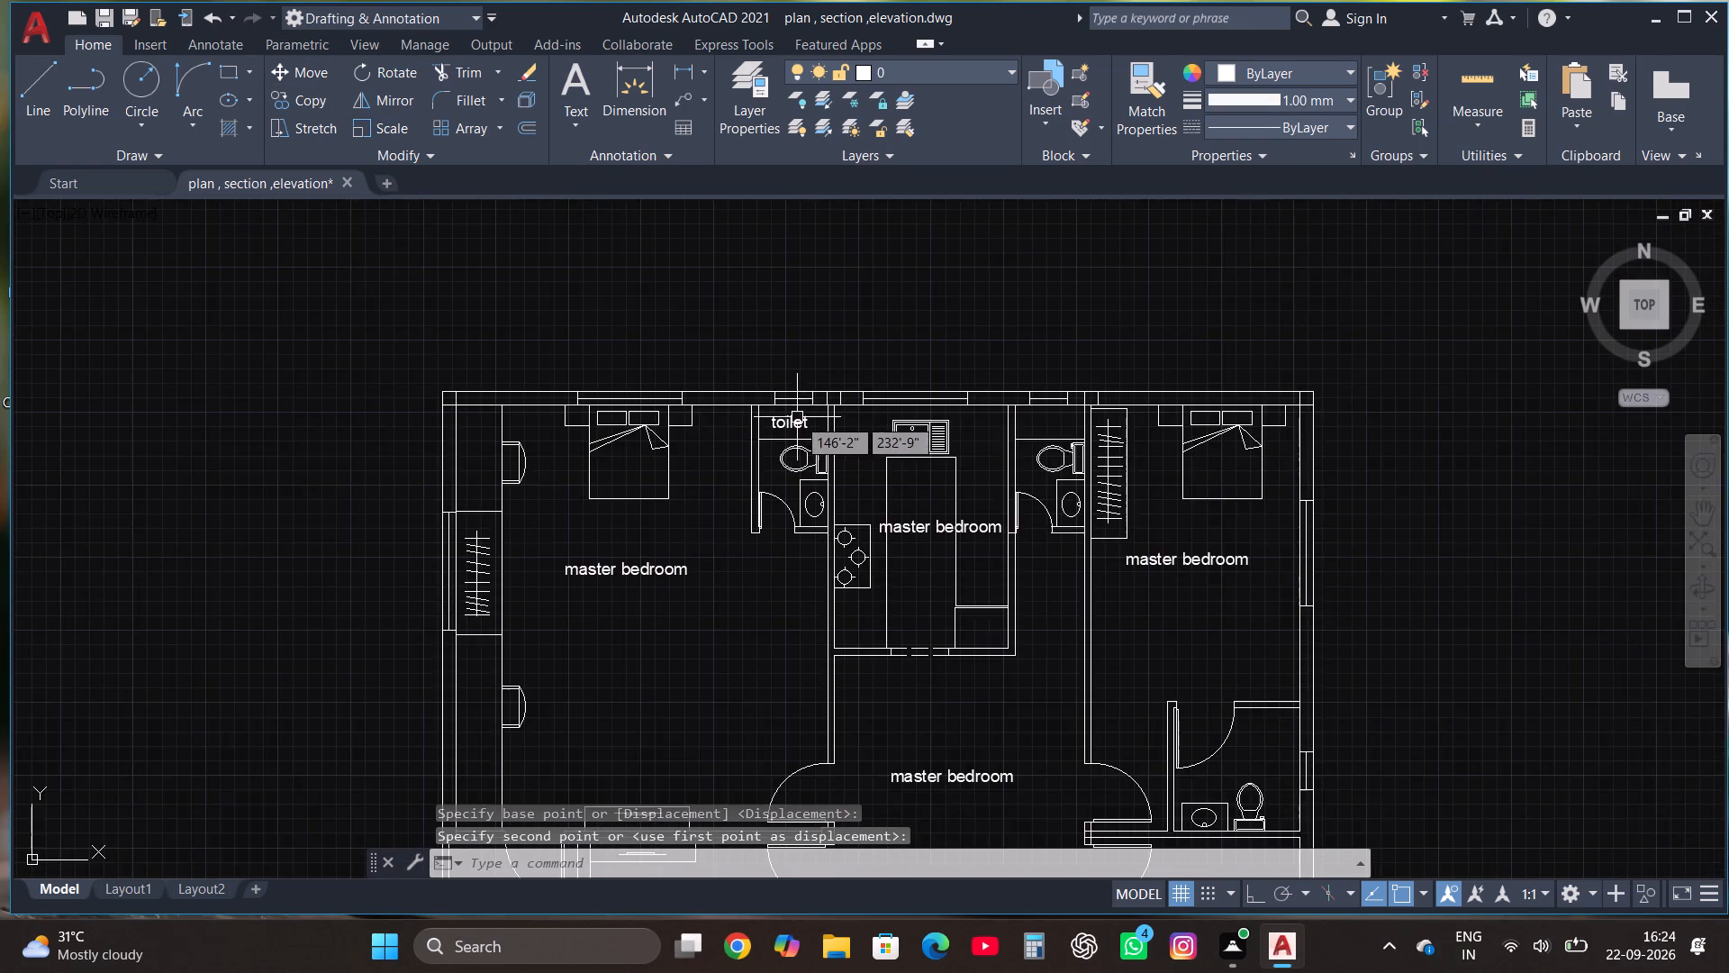
pyautogui.scroll(2, 819, 410)
pyautogui.click(764, 438)
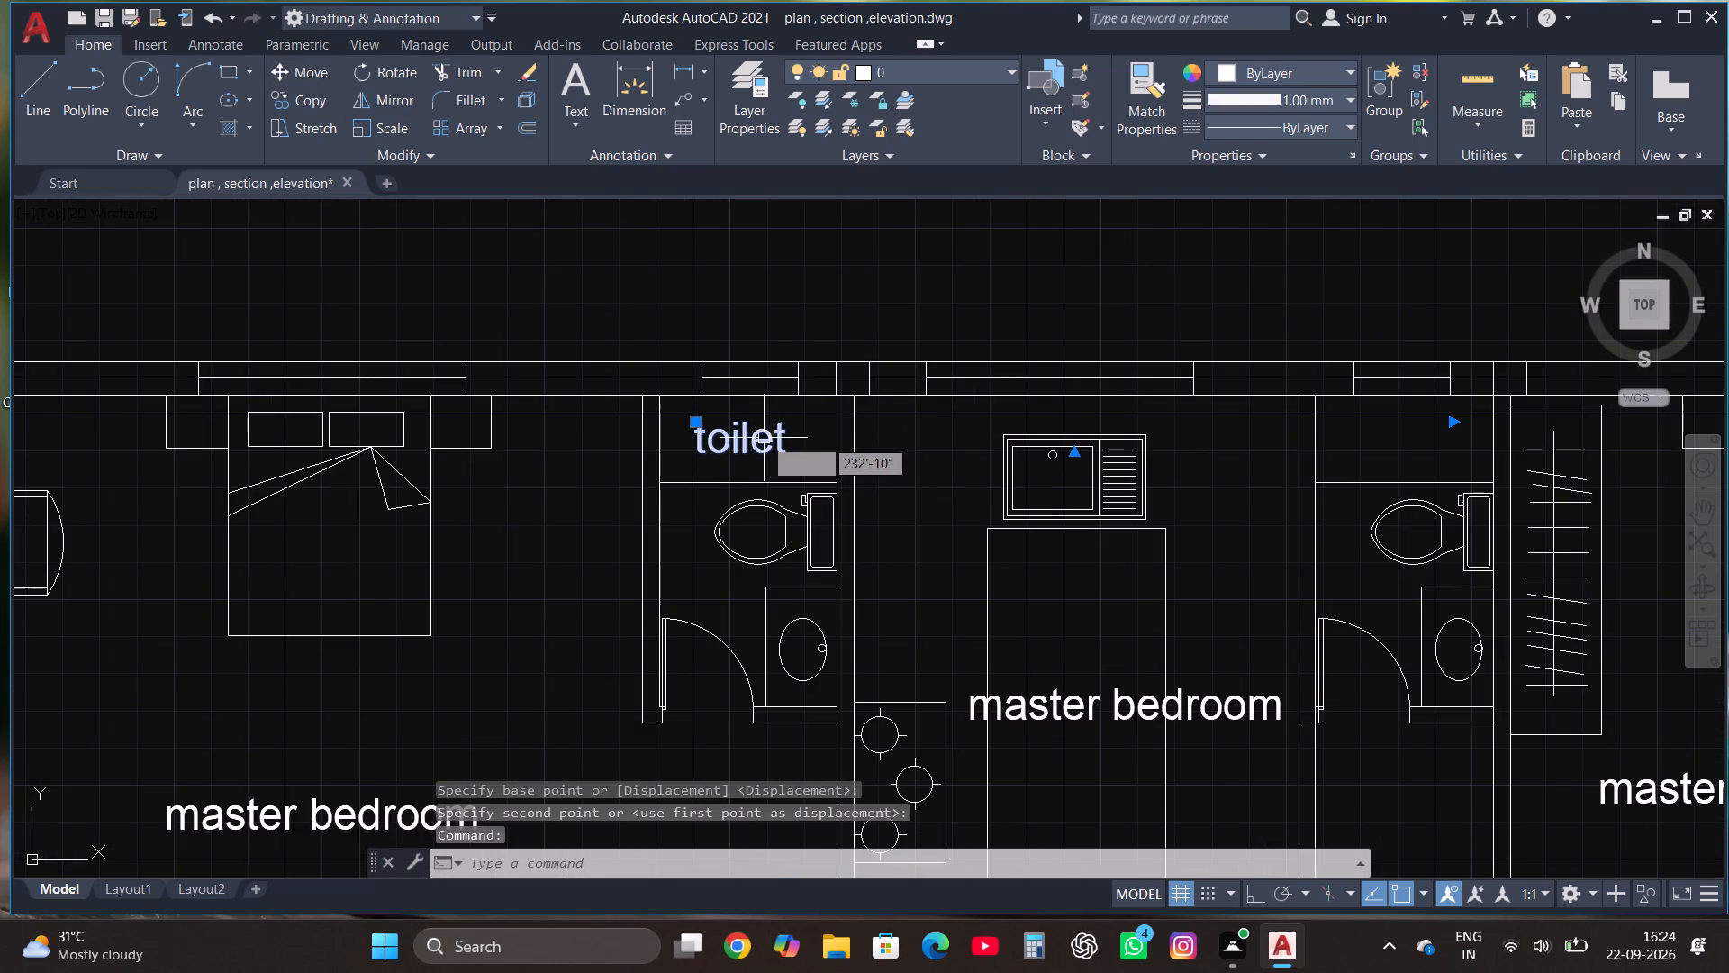
pyautogui.click(321, 106)
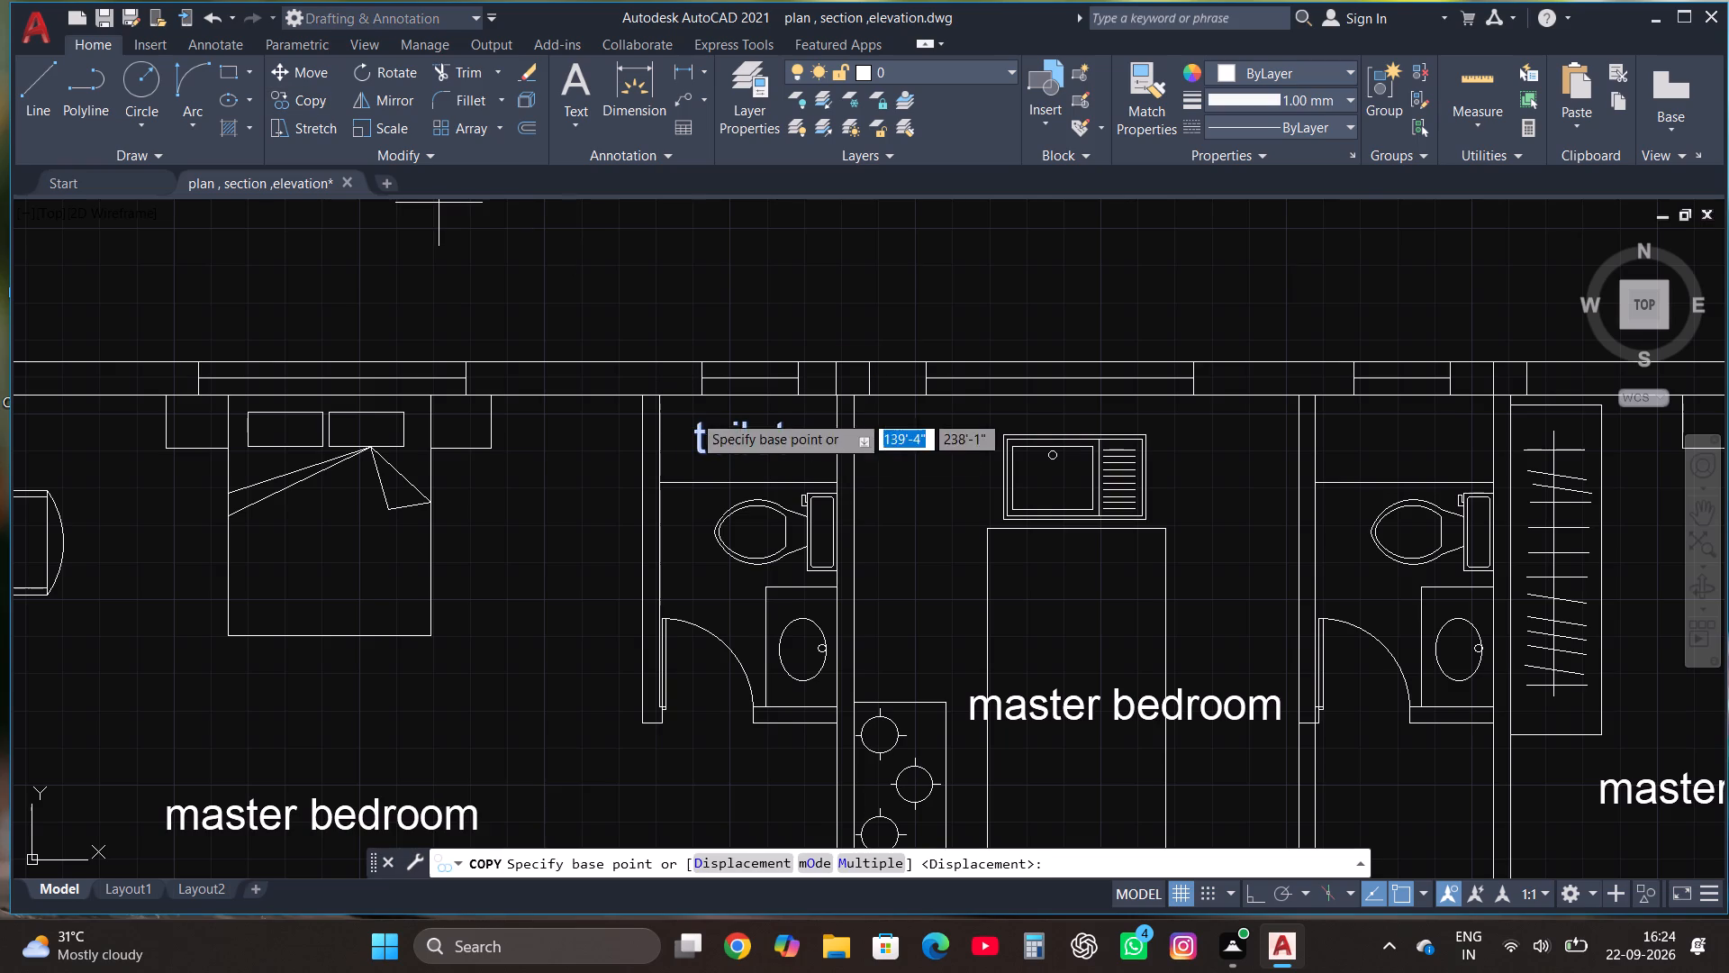
pyautogui.click(728, 439)
pyautogui.scroll(-3, 809, 490)
pyautogui.scroll(2, 1021, 512)
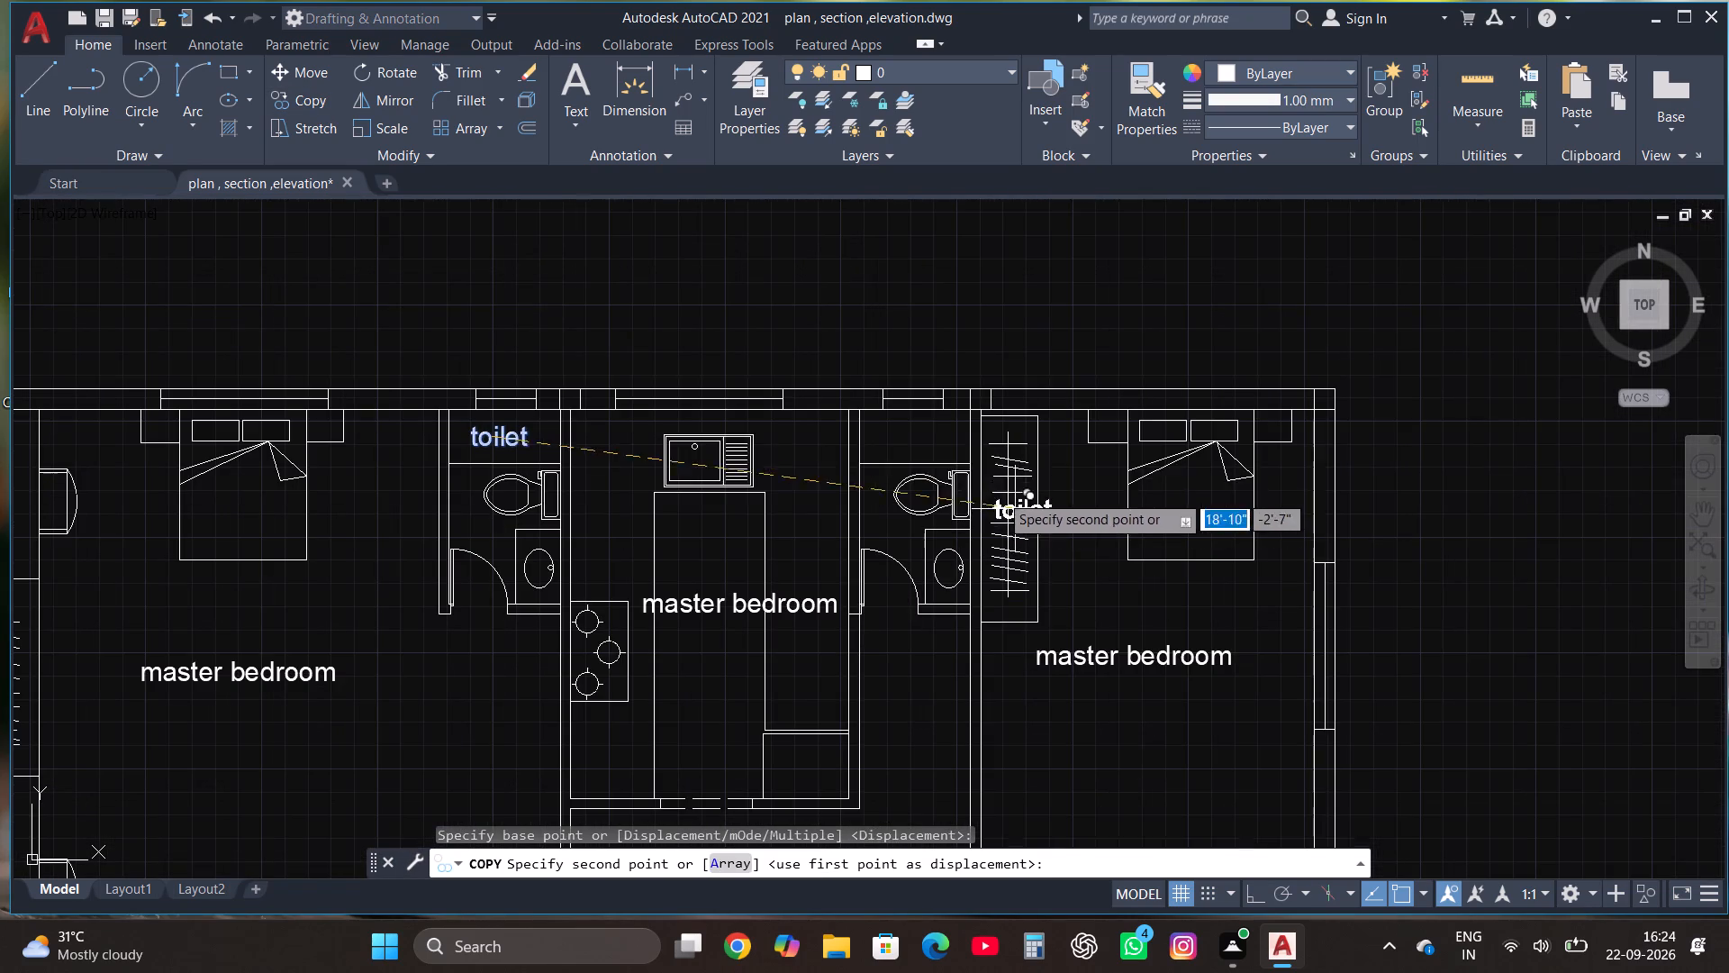
pyautogui.click(907, 441)
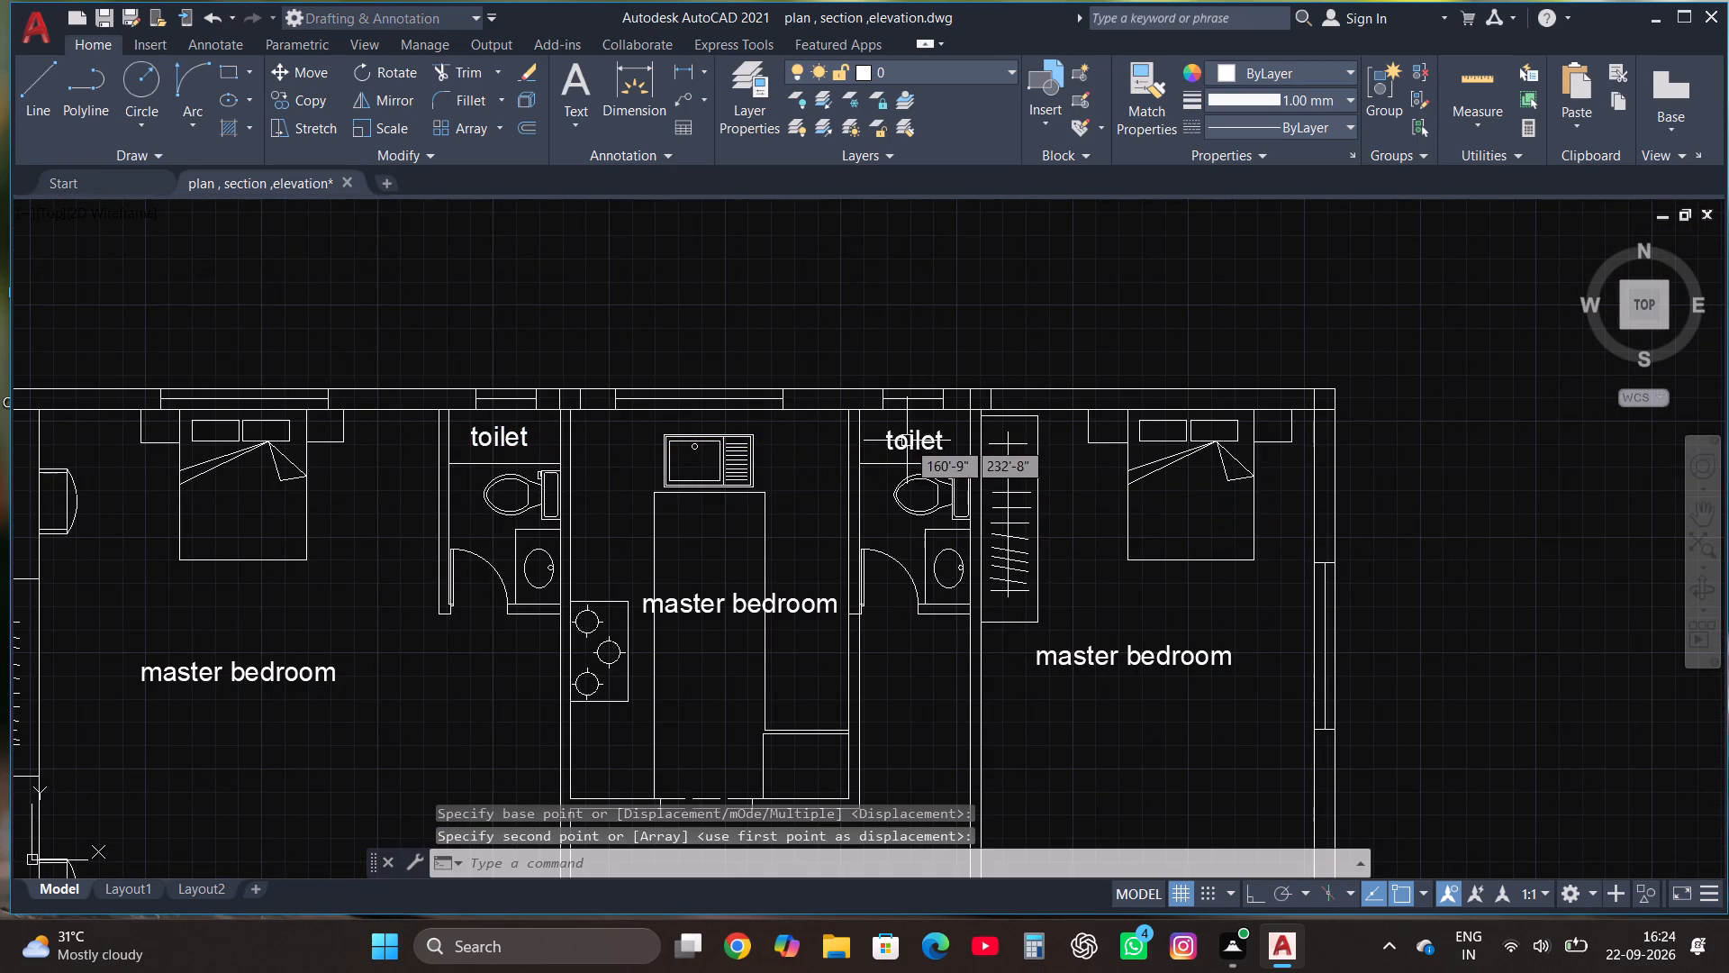
# Change the "master bedroom" label in the upper kitchen, between the two toilets, to "kitchen".
pyautogui.click(731, 605)
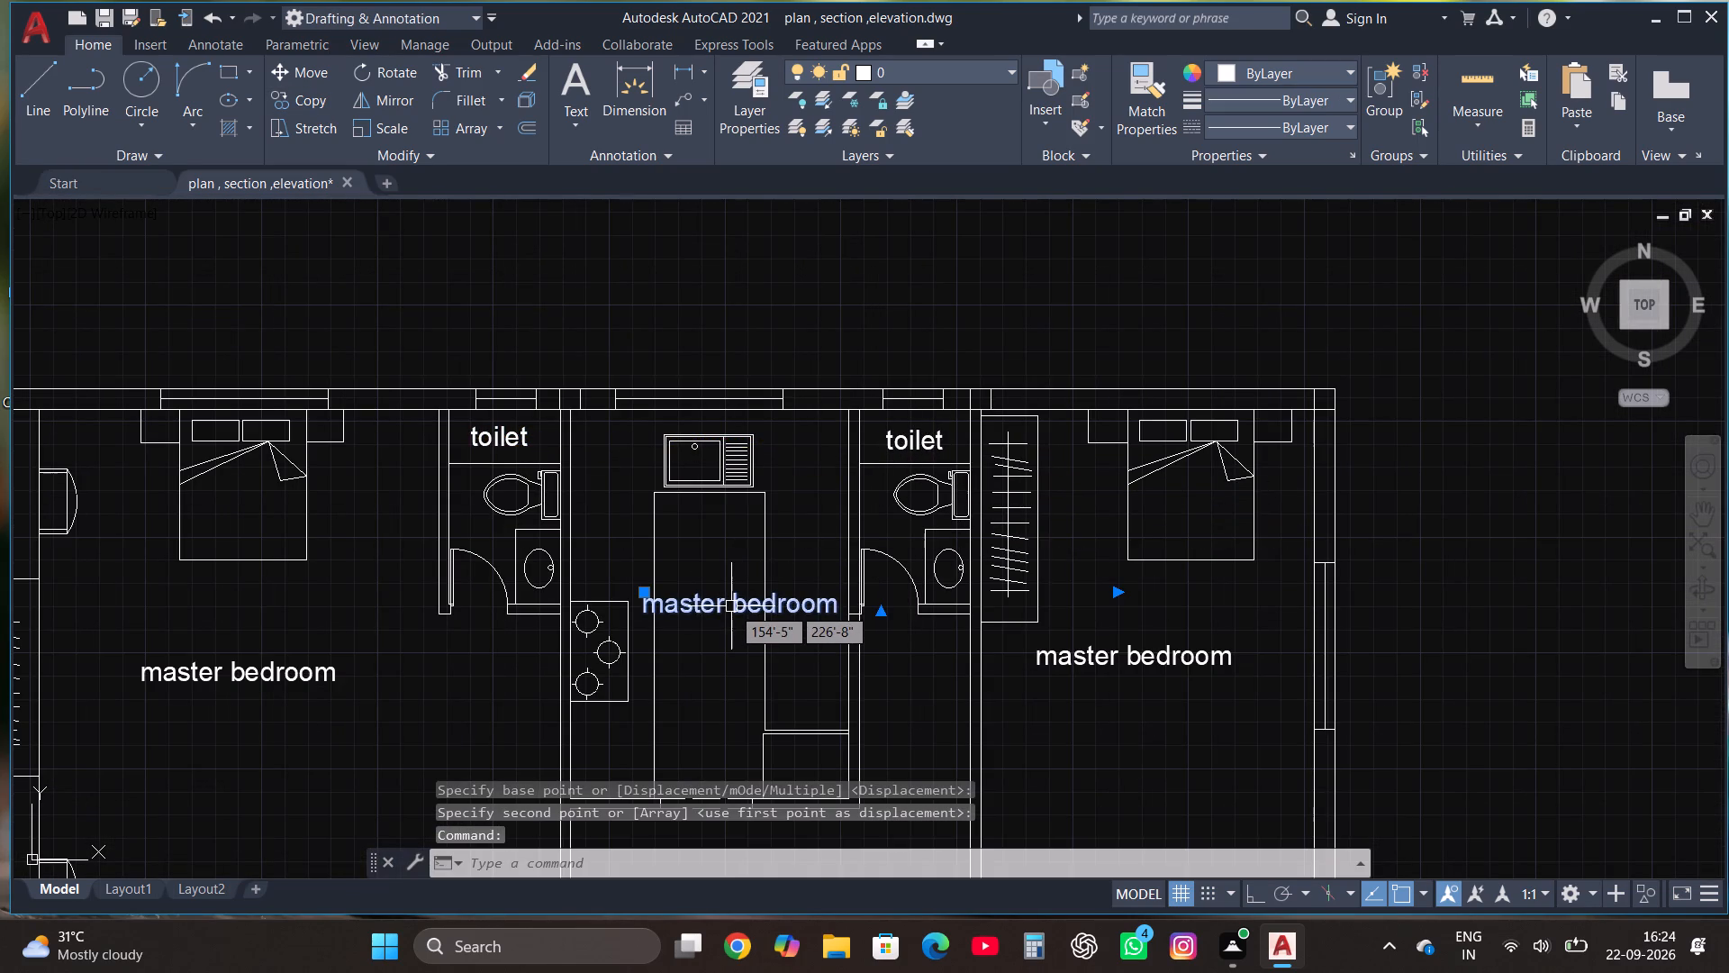
pyautogui.rightClick(731, 606)
pyautogui.click(878, 384)
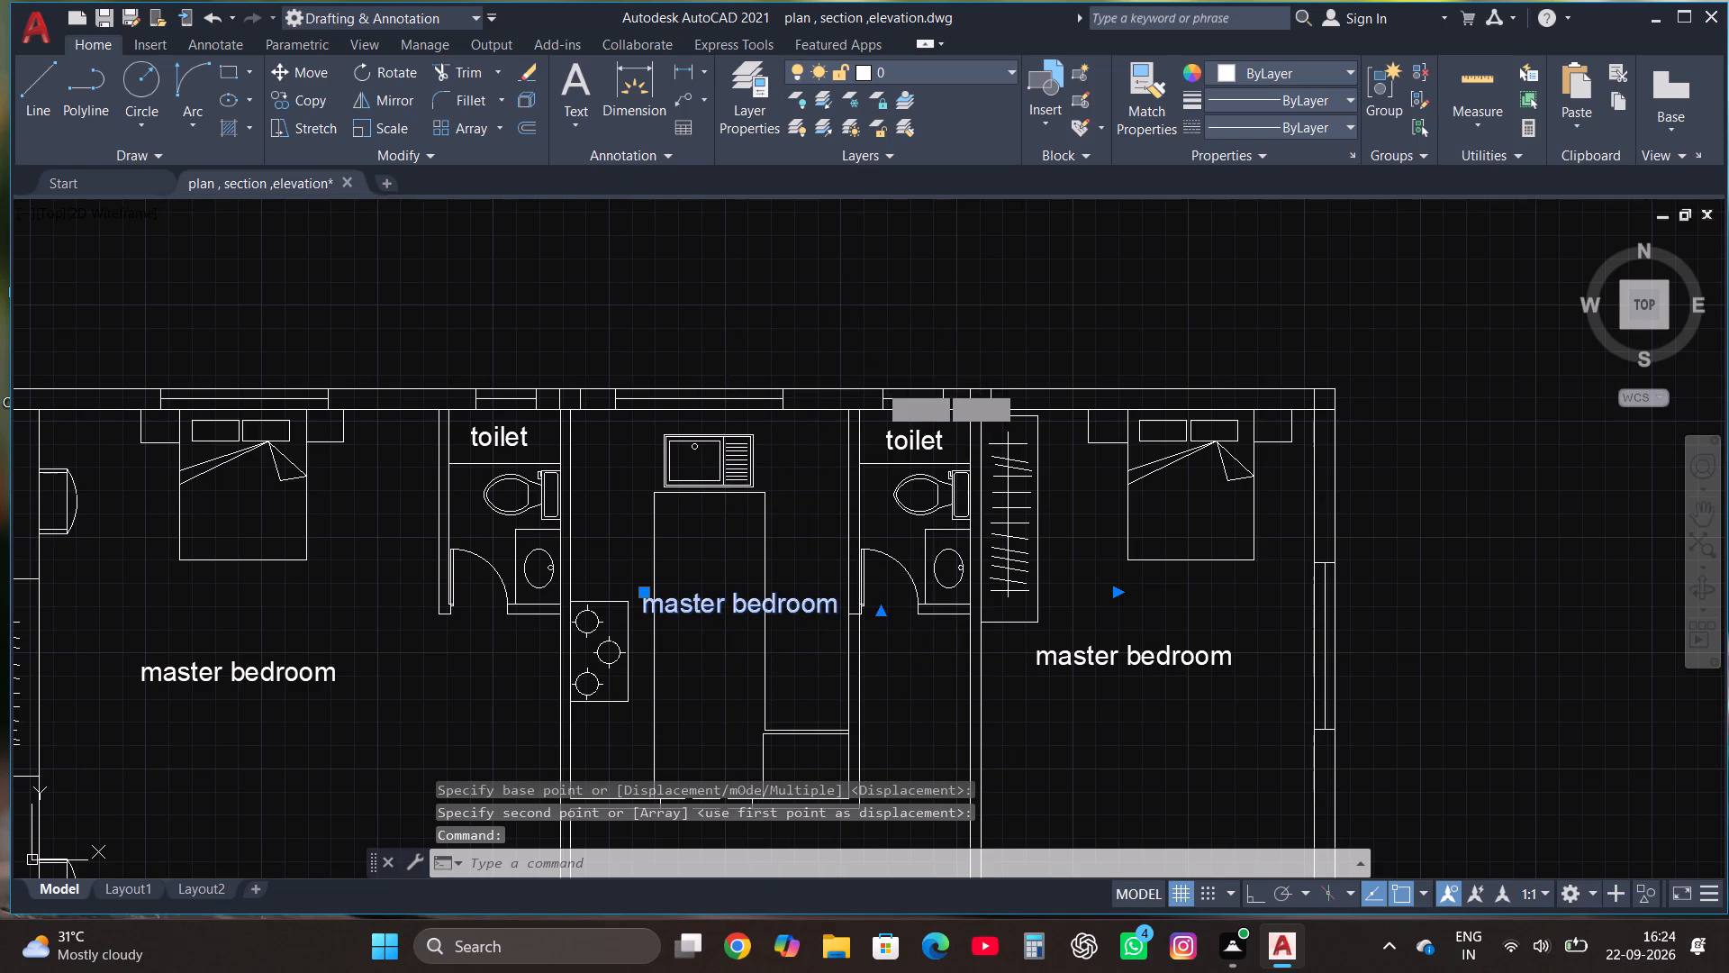
pyautogui.click(846, 597)
pyautogui.press('BackSpace')
pyautogui.press('BackSpace')
pyautogui.press('BackSpace')
pyautogui.press('BackSpace')
pyautogui.press('BackSpace')
pyautogui.press('BackSpace')
pyautogui.press('BackSpace')
pyautogui.press('BackSpace')
pyautogui.press('BackSpace')
pyautogui.press('BackSpace')
pyautogui.press('BackSpace')
pyautogui.press('BackSpace')
pyautogui.press('BackSpace')
pyautogui.press('BackSpace')
pyautogui.press('BackSpace')
pyautogui.press('BackSpace')
pyautogui.press('BackSpace')
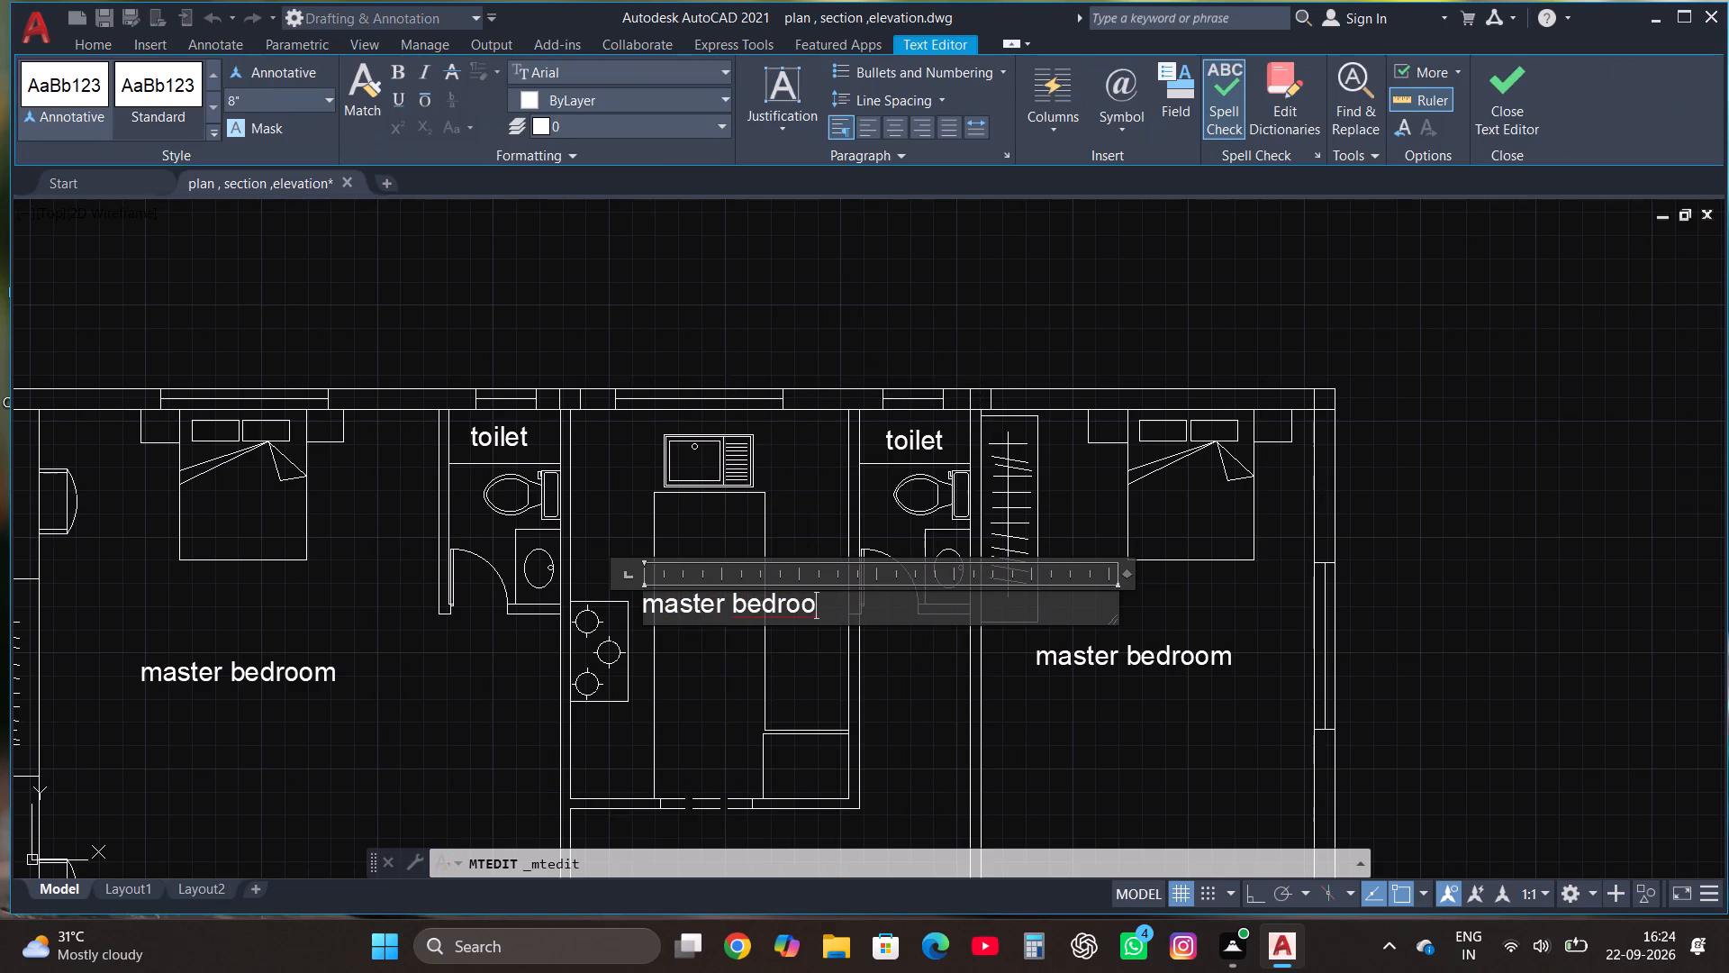
pyautogui.write('ki')
pyautogui.write('tchen')
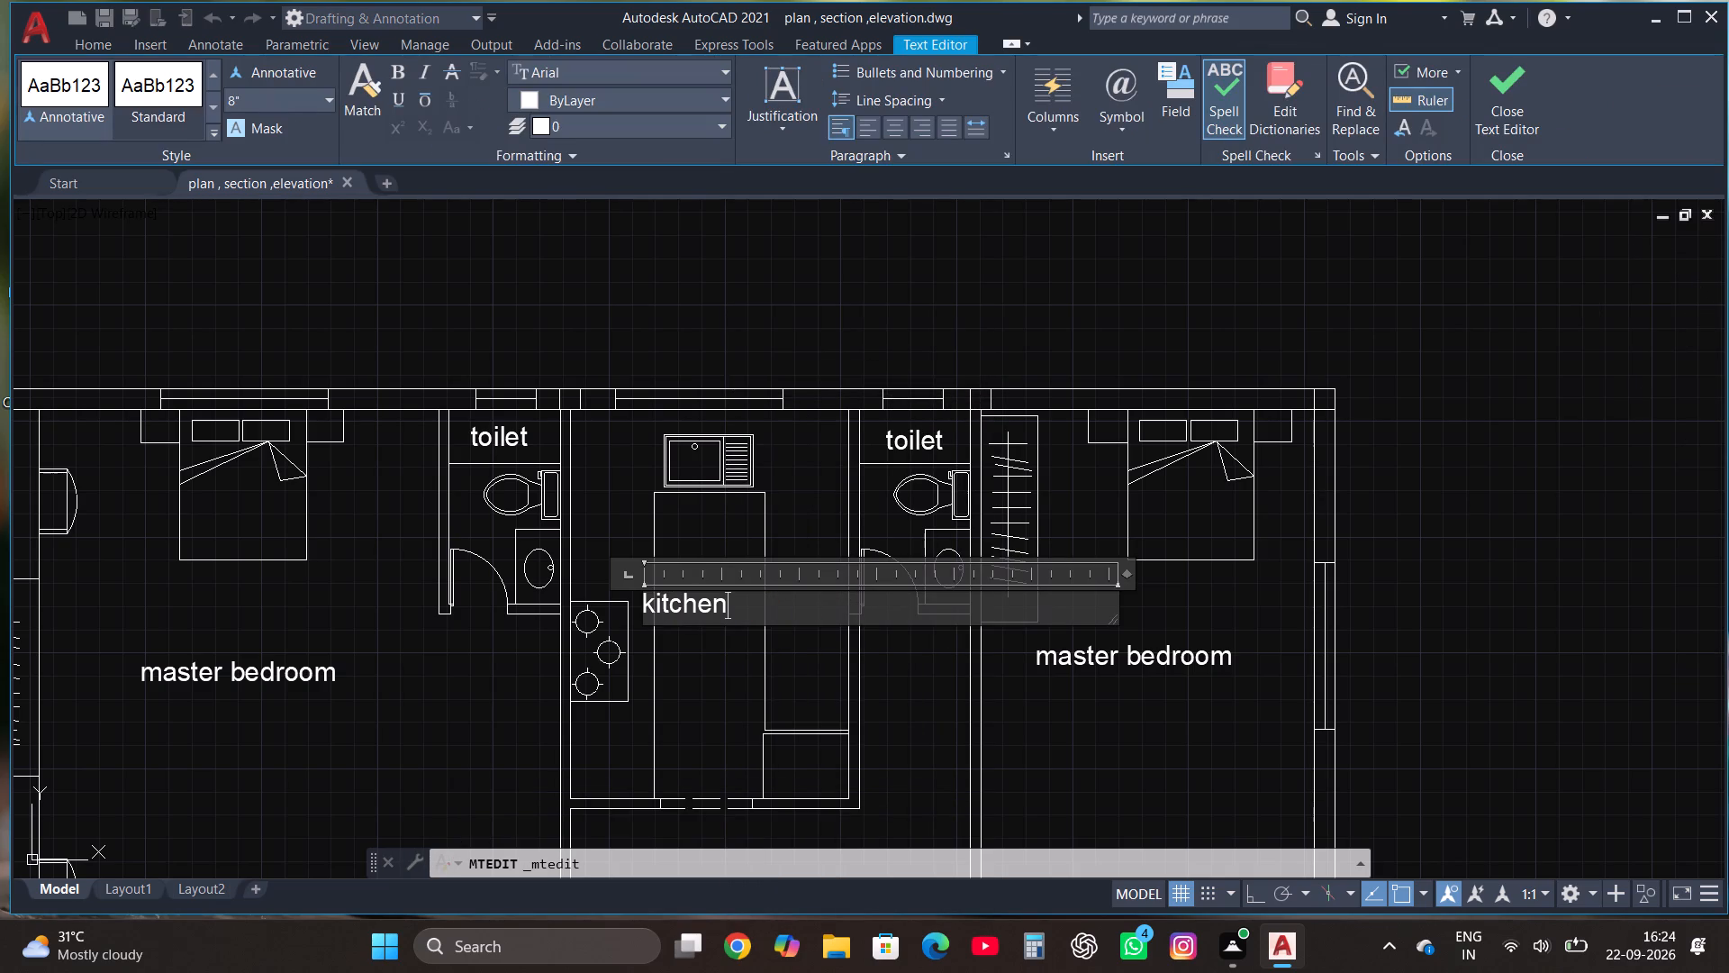
pyautogui.click(1511, 97)
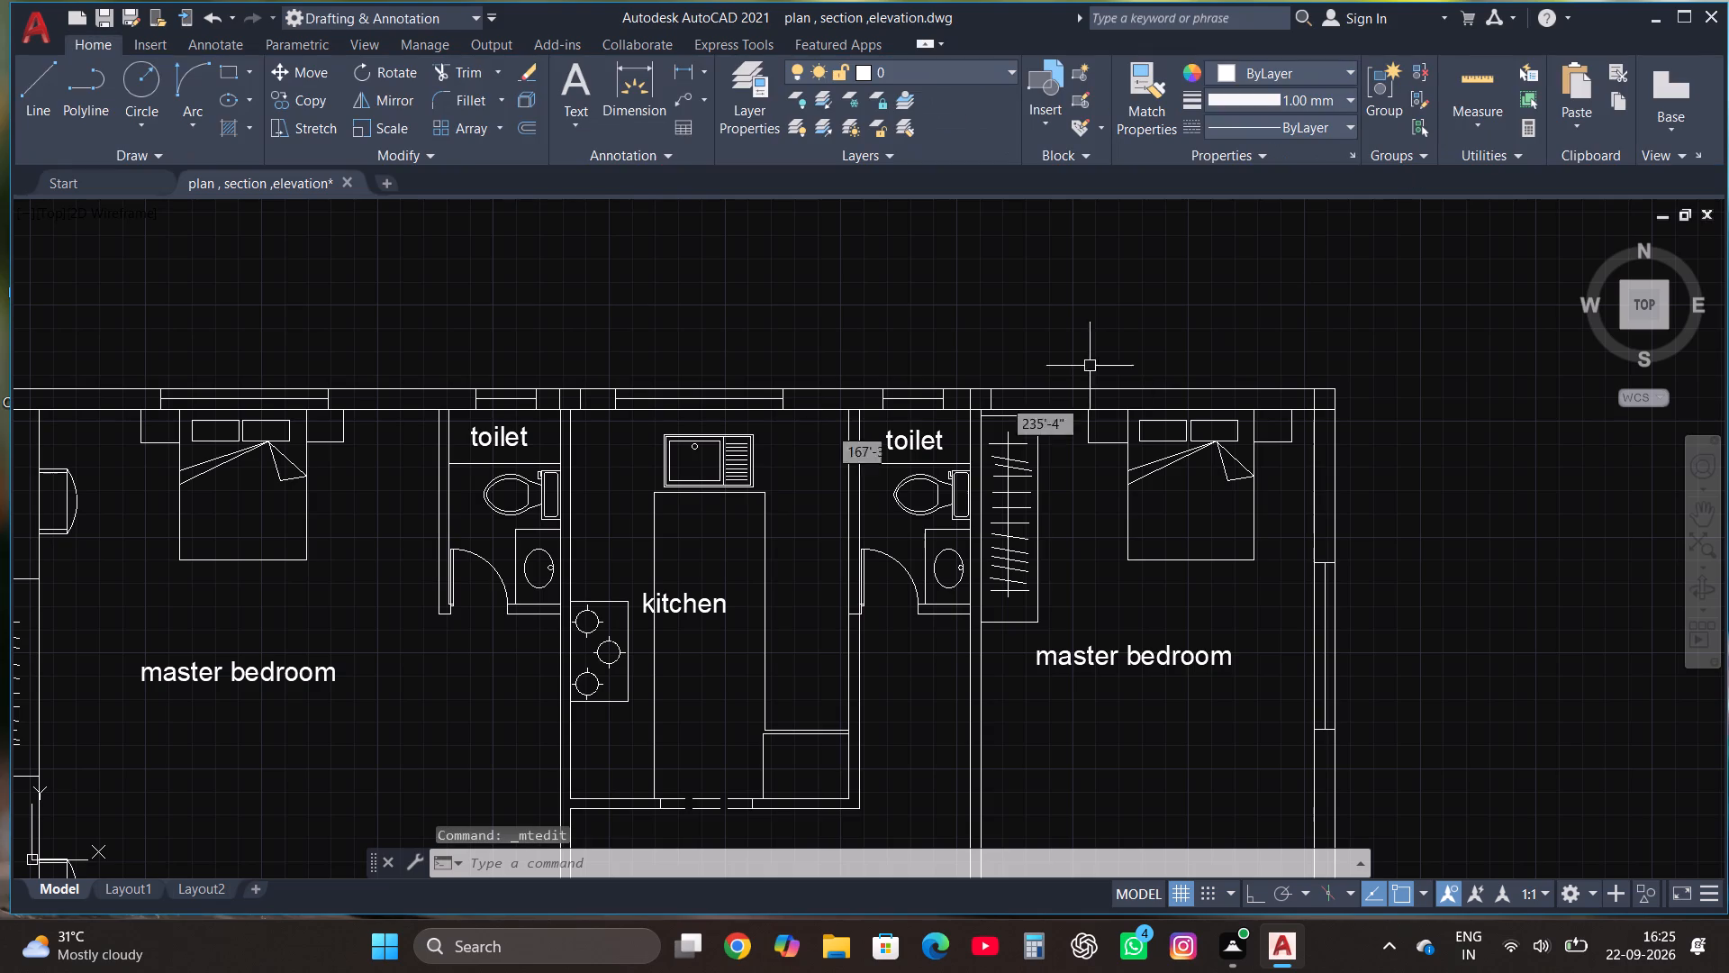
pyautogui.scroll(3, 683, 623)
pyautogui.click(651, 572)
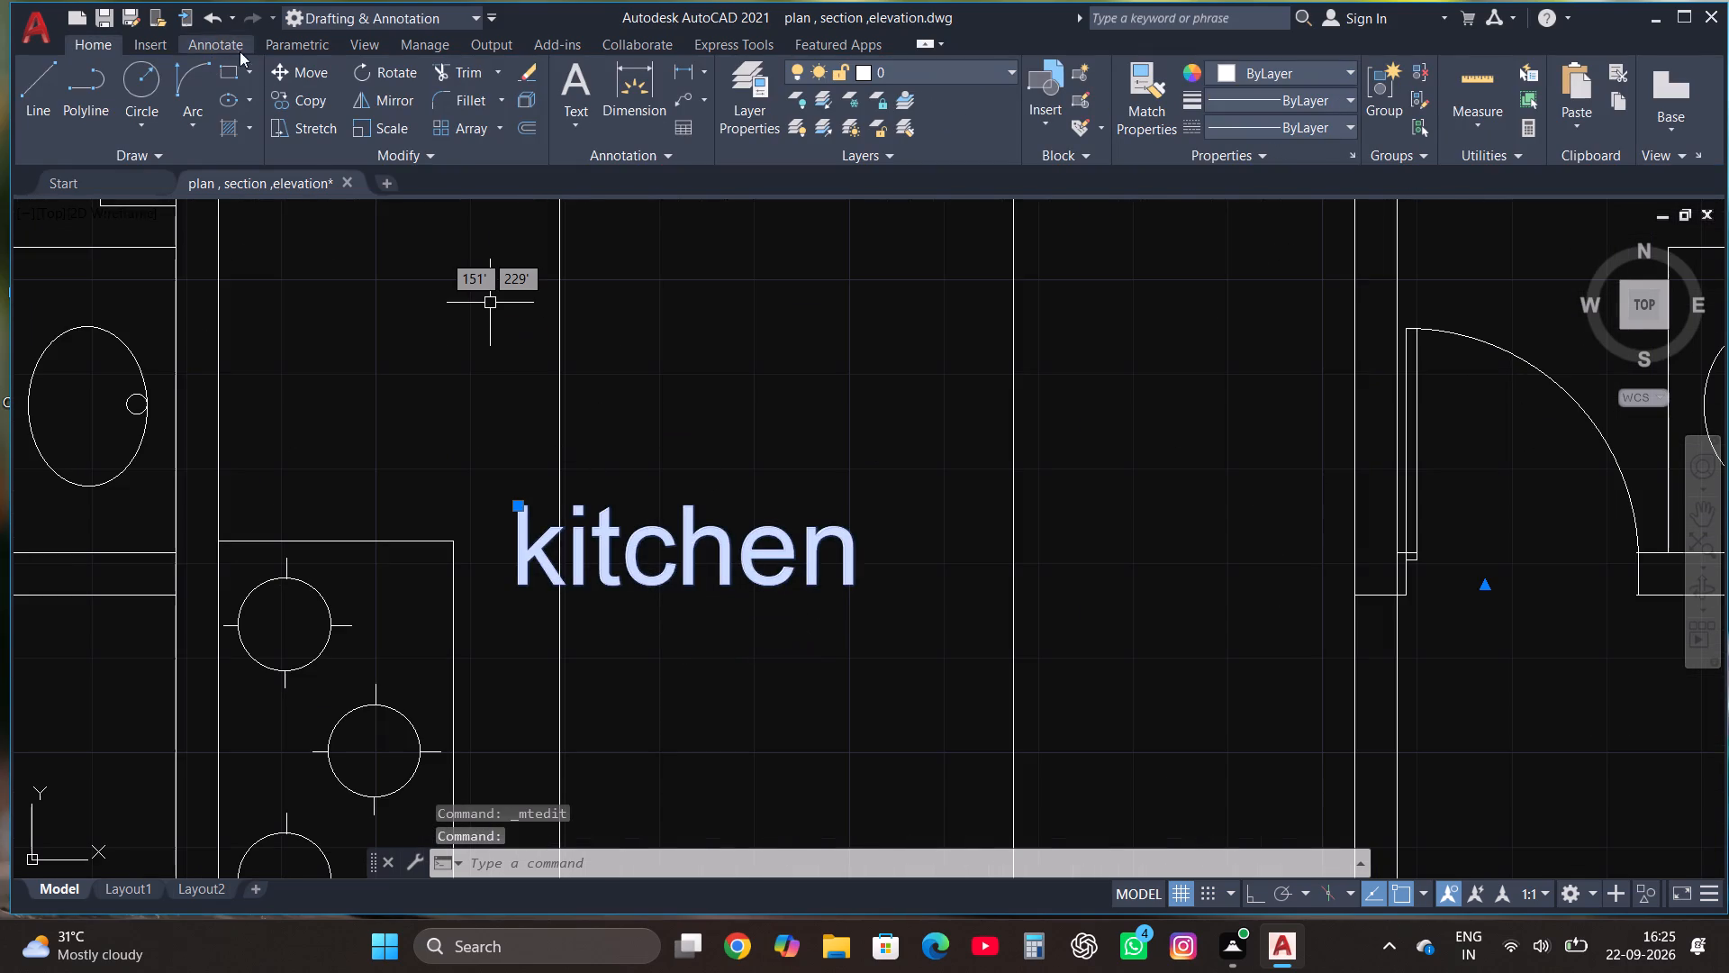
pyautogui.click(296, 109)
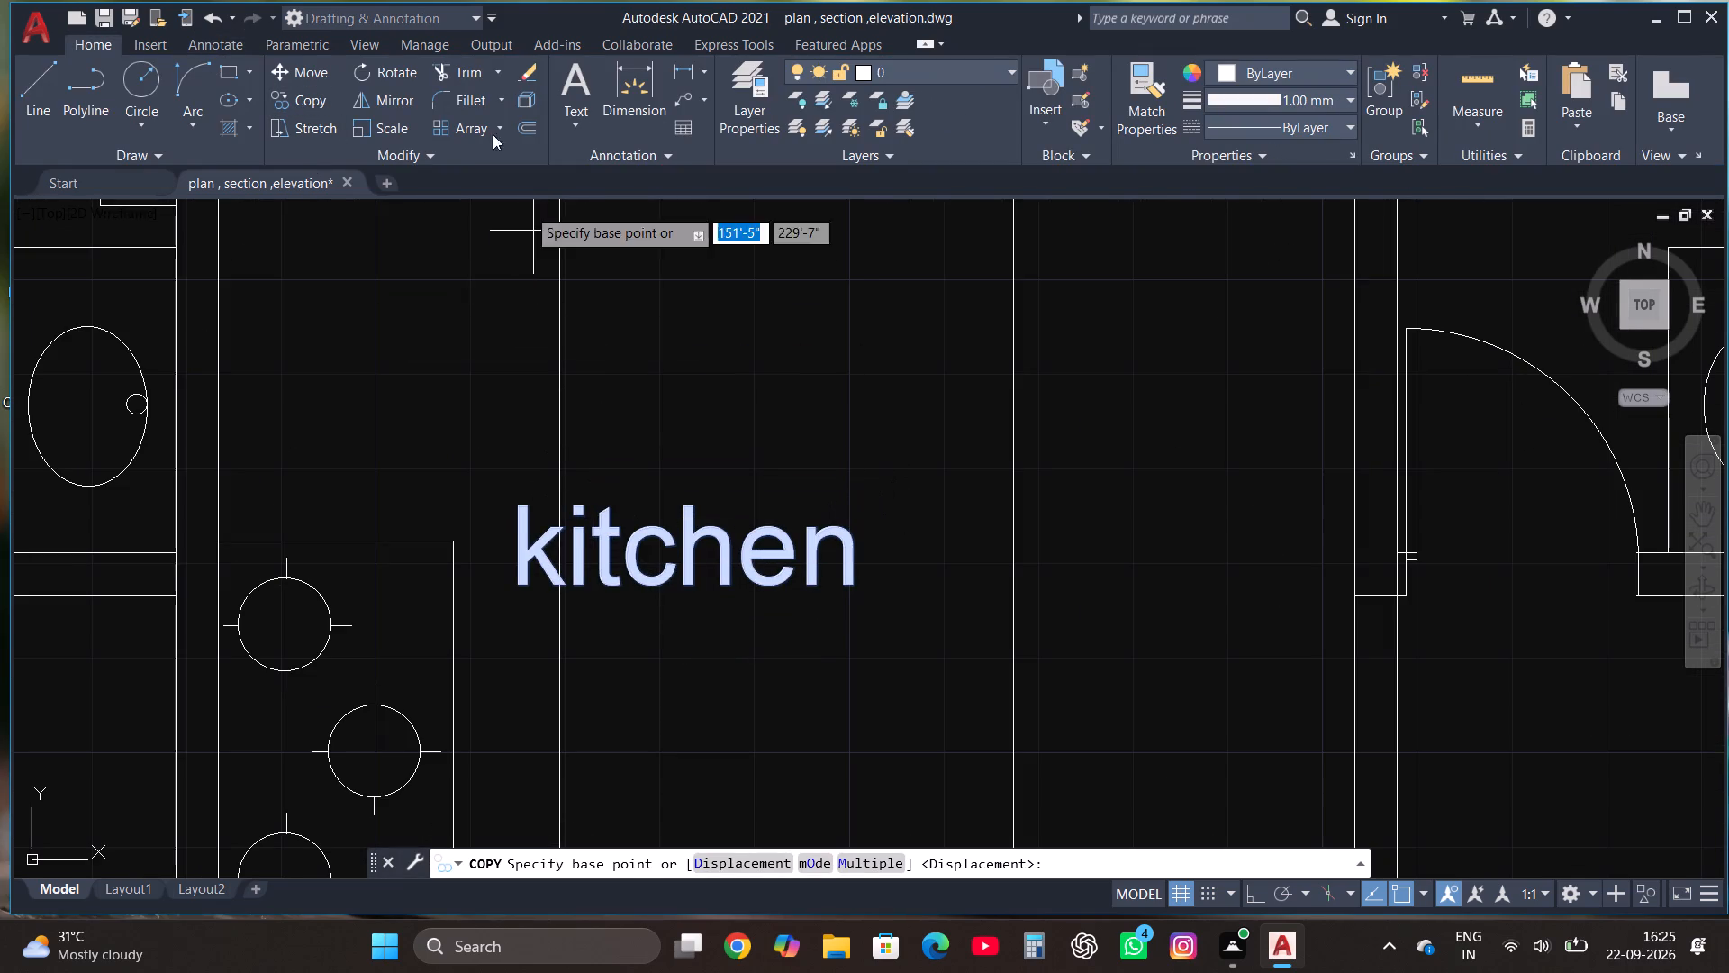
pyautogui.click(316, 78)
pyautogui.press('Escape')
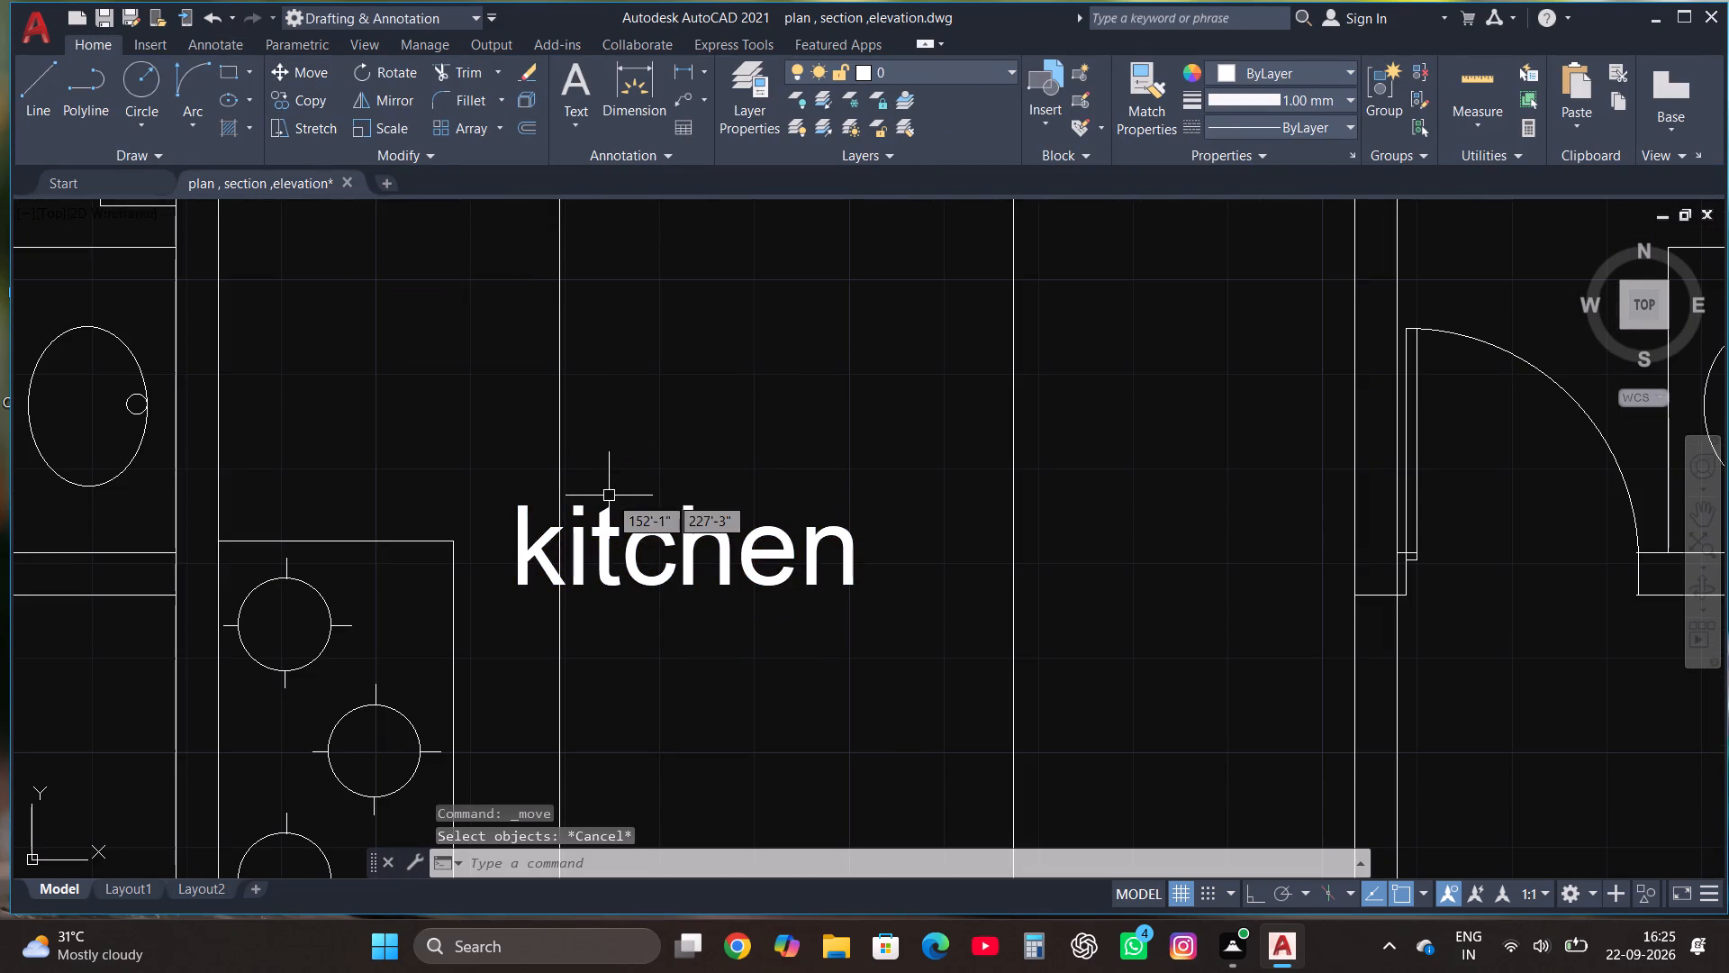
# Move the kitchen label slightly east so it sits in the open floor between the upper kitchen's counters.
pyautogui.click(611, 527)
pyautogui.click(308, 70)
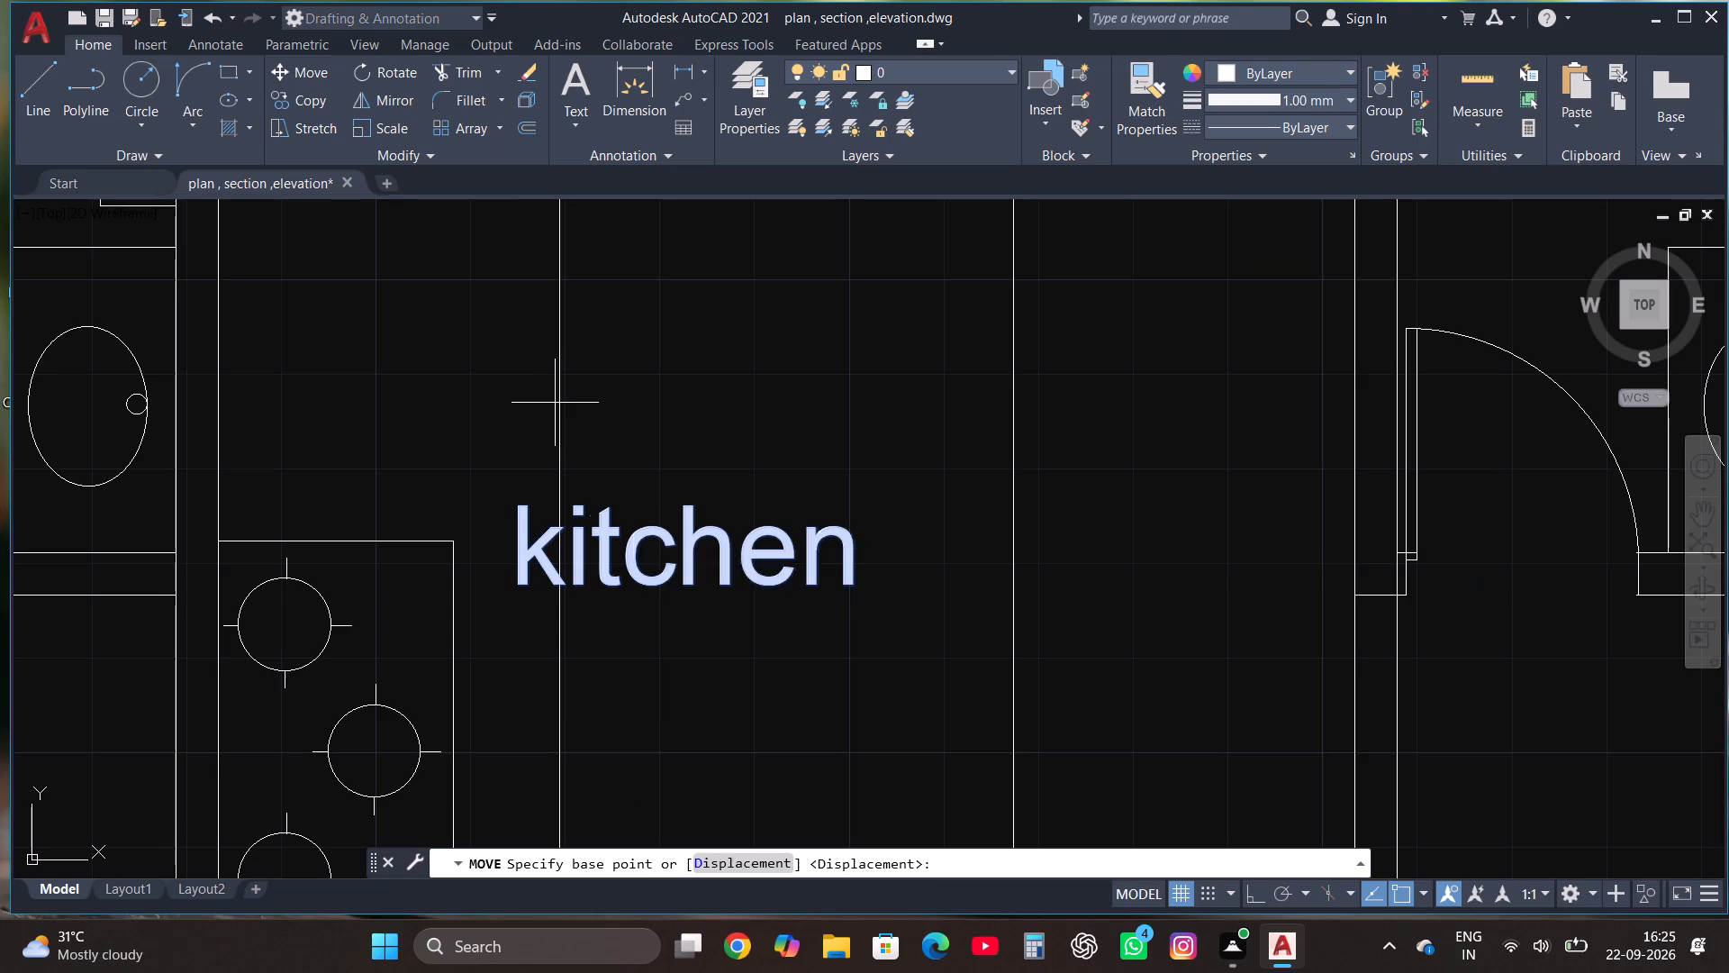
pyautogui.click(629, 552)
pyautogui.click(720, 557)
# Shorten the "master bedroom" label in the northeast room to "bedroom".
pyautogui.scroll(-3, 699, 543)
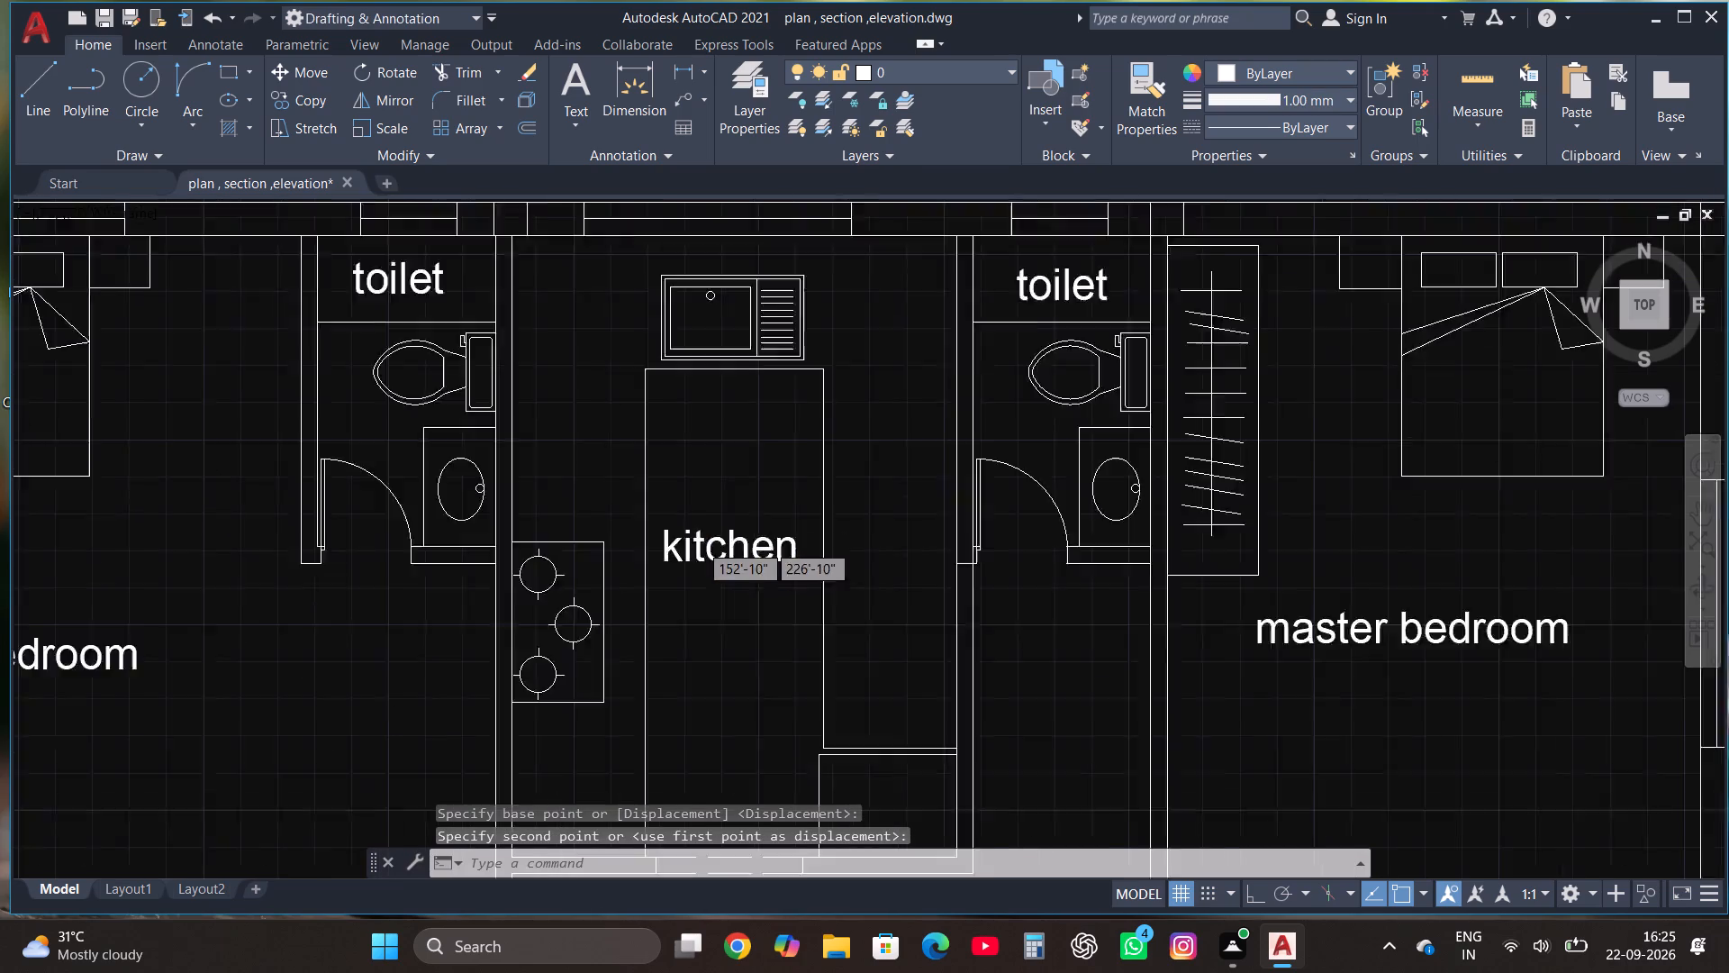
pyautogui.click(1113, 603)
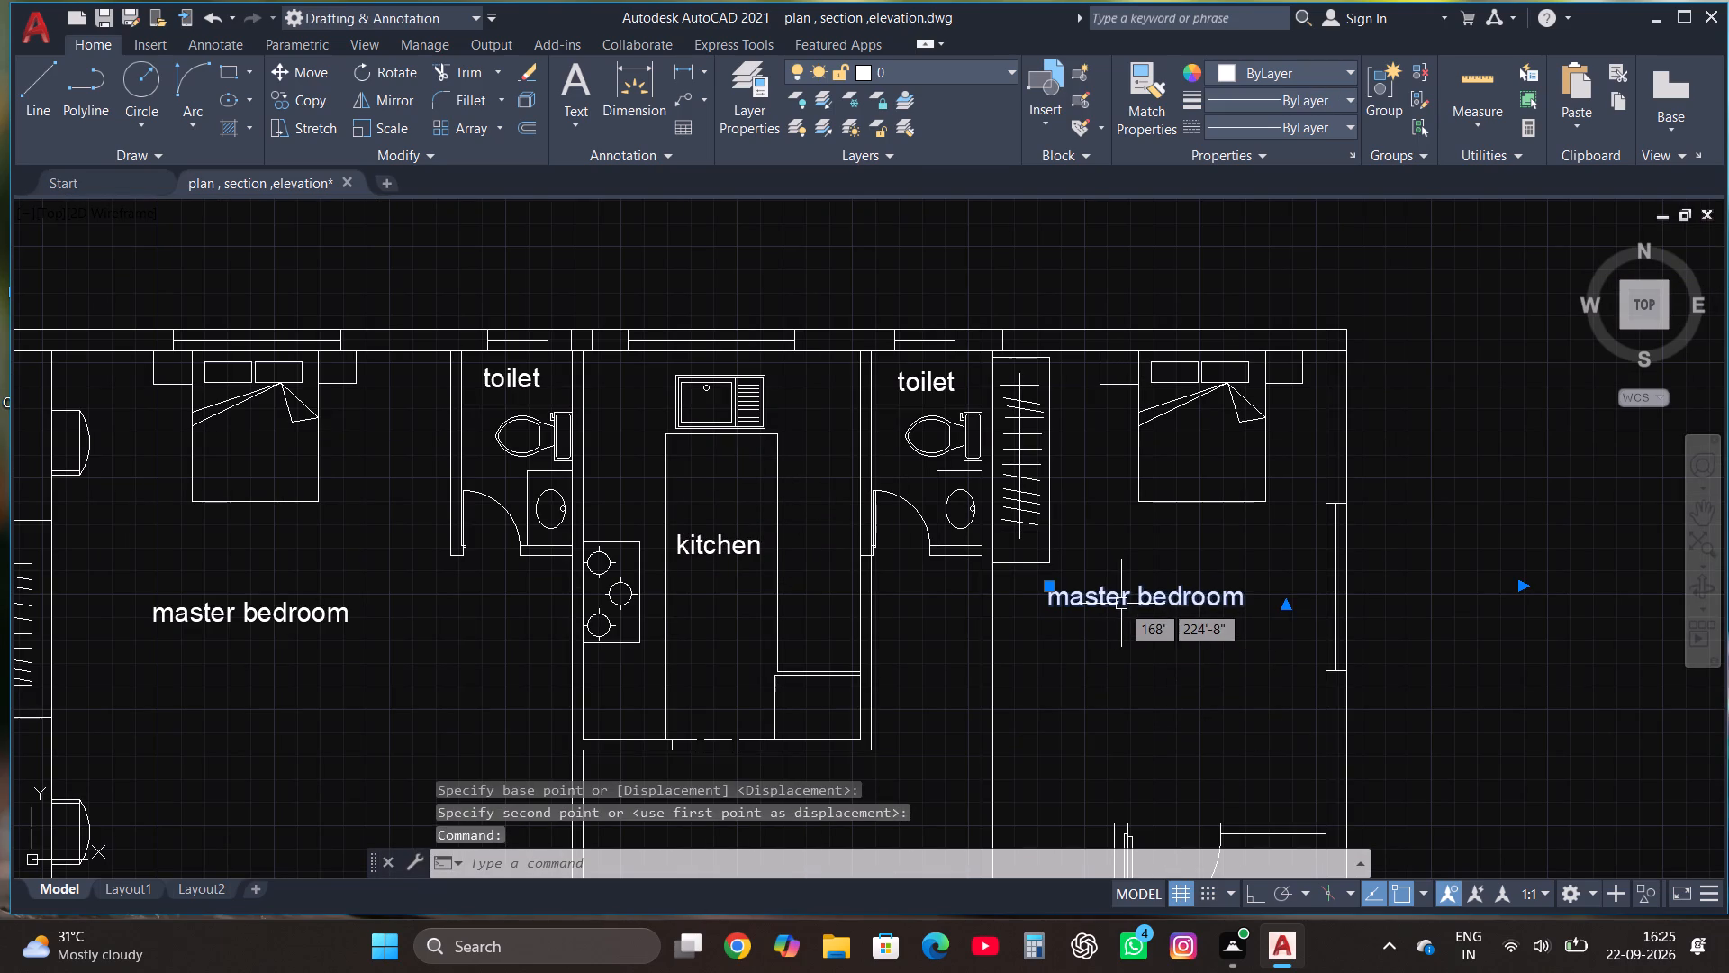
pyautogui.rightClick(1121, 604)
pyautogui.click(1234, 377)
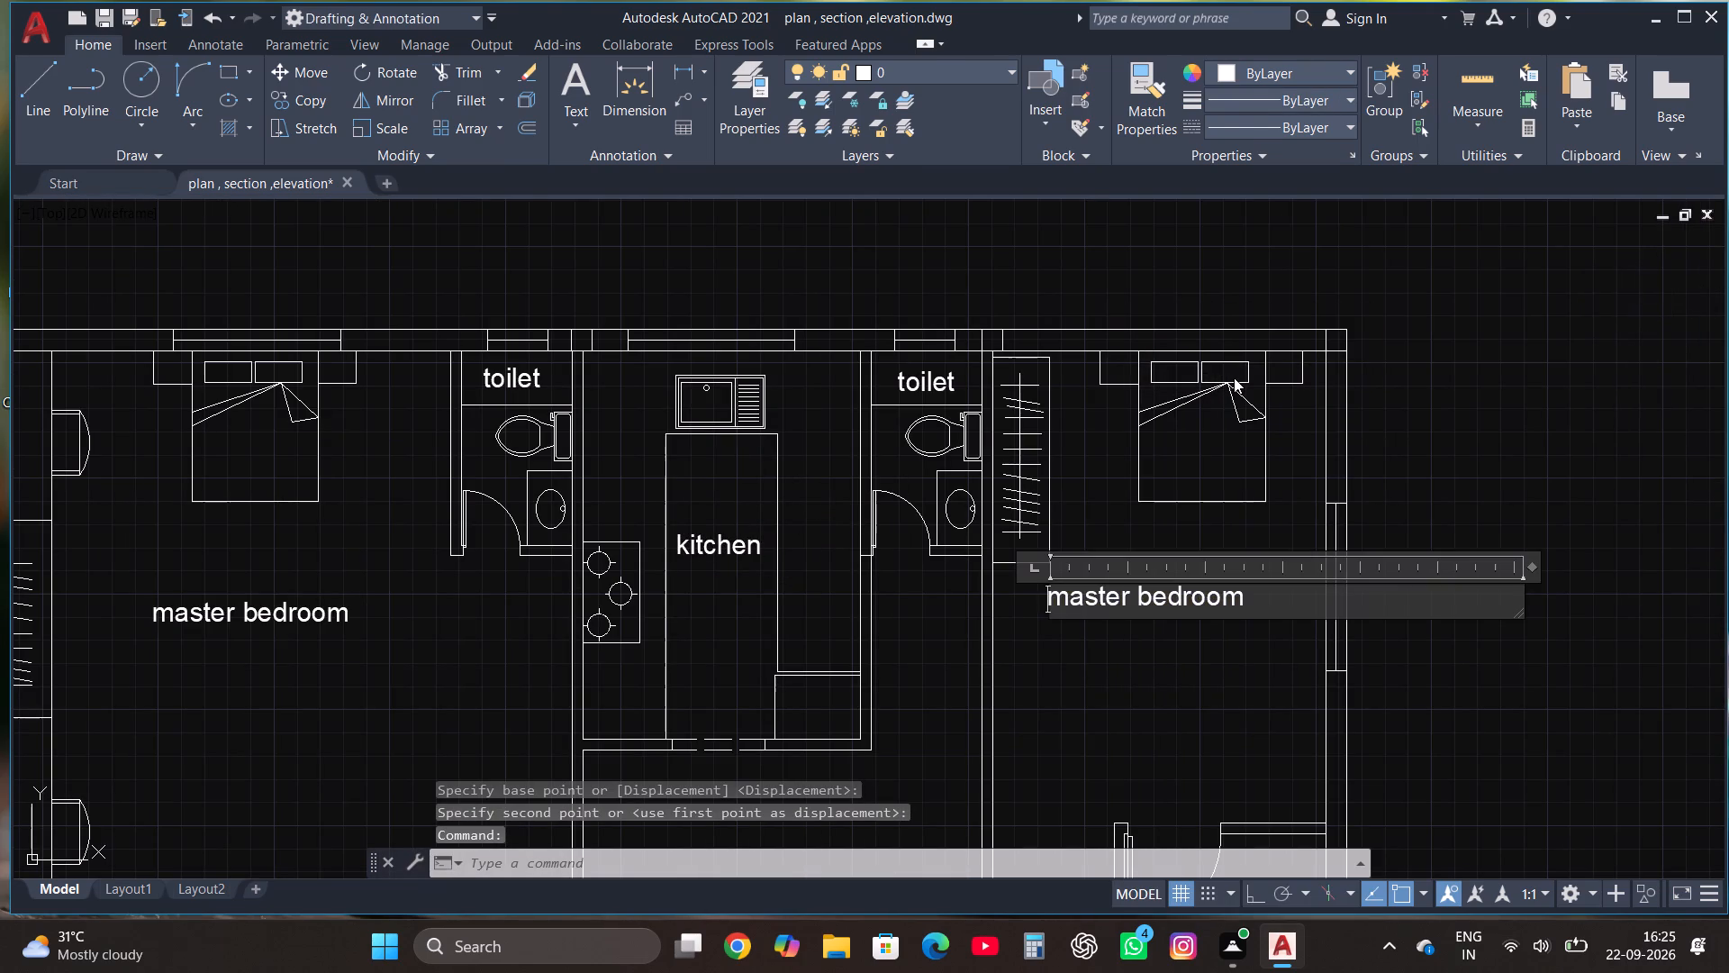
pyautogui.click(1135, 598)
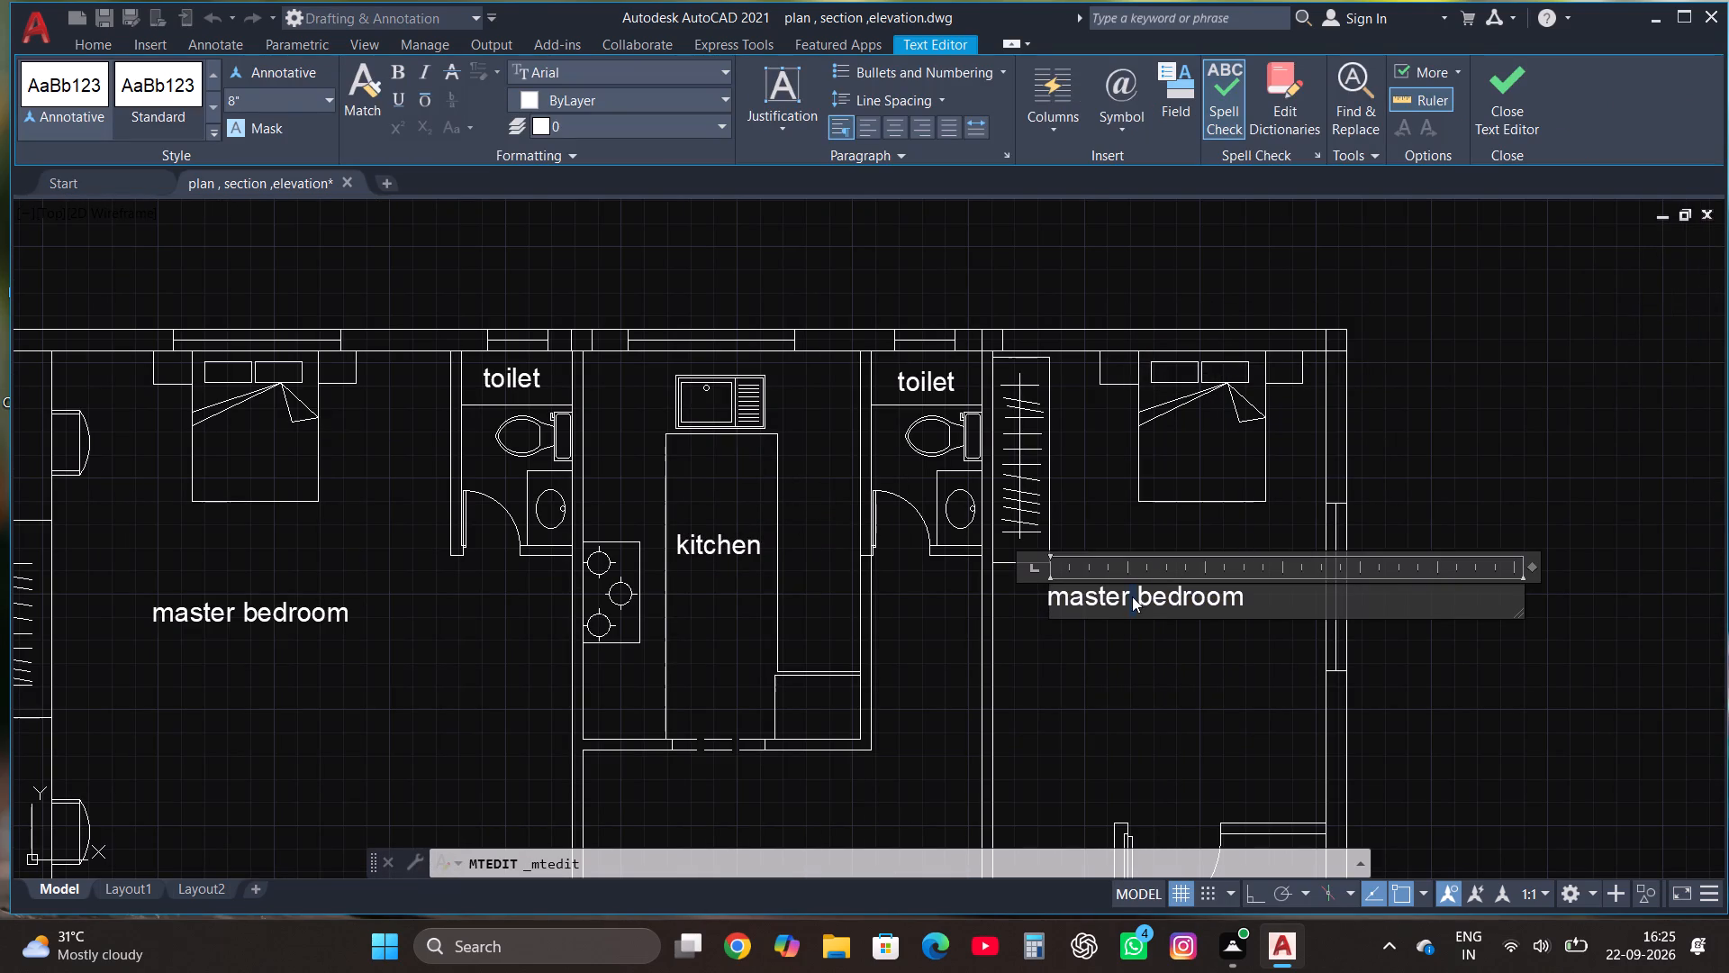
pyautogui.press('BackSpace')
pyautogui.press('BackSpace')
pyautogui.press('BackSpace')
pyautogui.press('BackSpace')
pyautogui.press('BackSpace')
pyautogui.press('BackSpace')
pyautogui.press('BackSpace')
pyautogui.press('BackSpace')
pyautogui.press('BackSpace')
pyautogui.press('BackSpace')
pyautogui.press('BackSpace')
pyautogui.press('BackSpace')
pyautogui.press('BackSpace')
pyautogui.press('BackSpace')
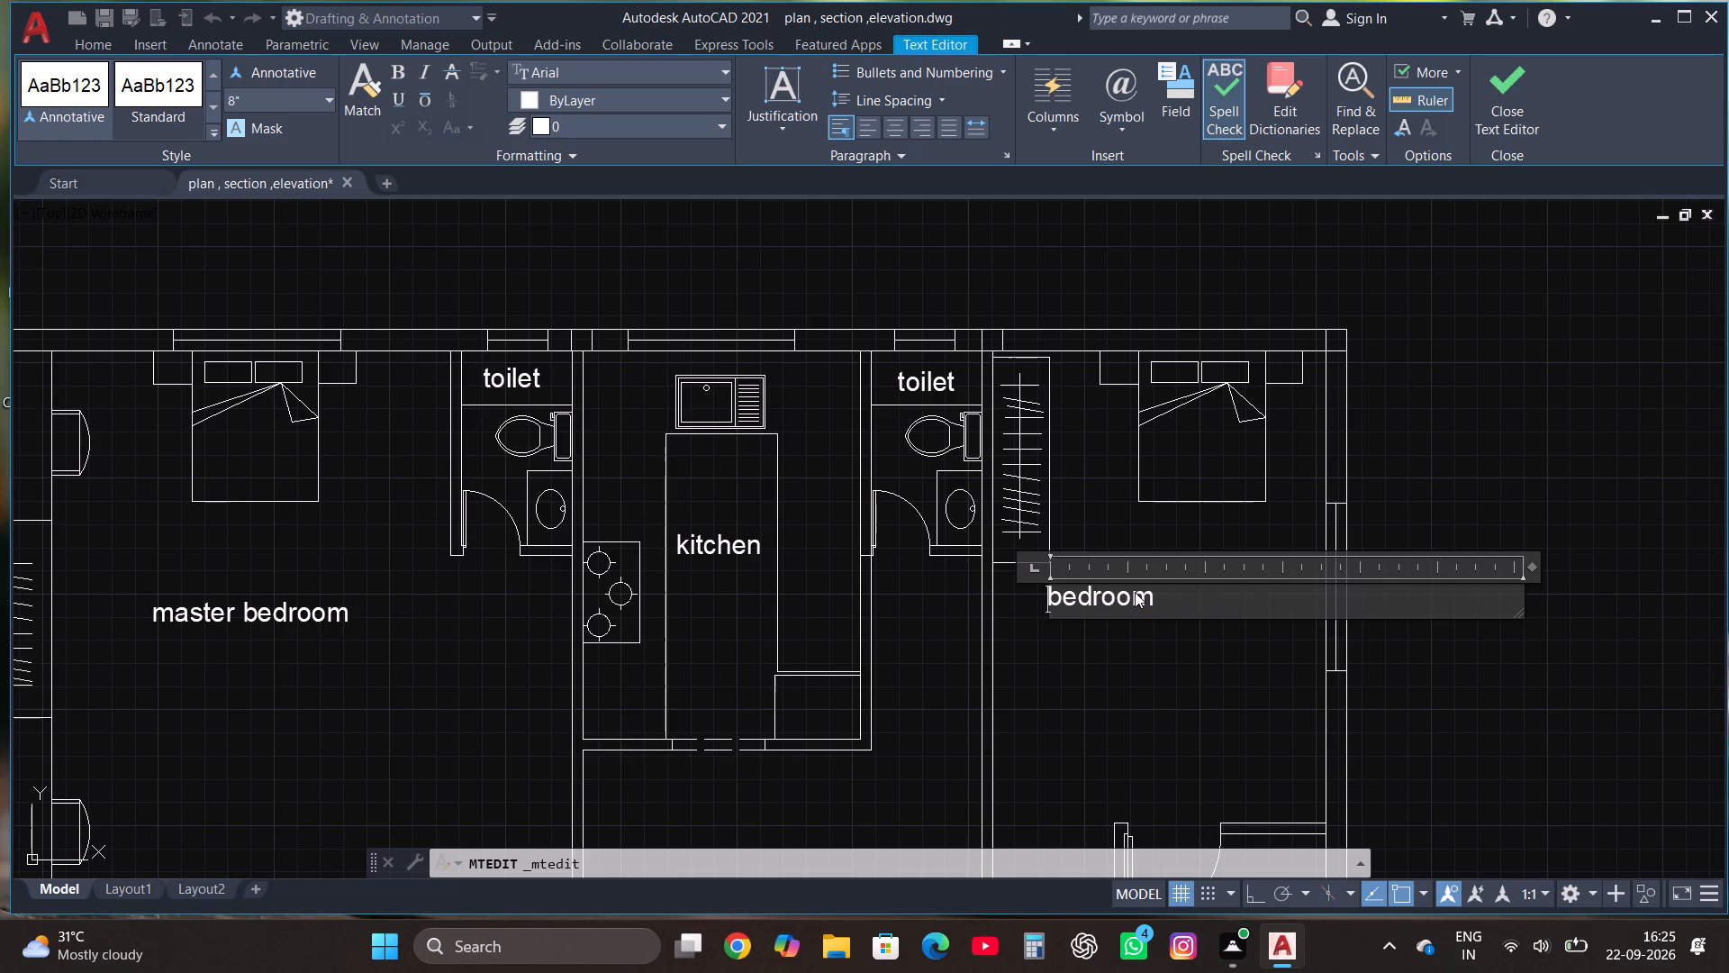
pyautogui.click(1496, 102)
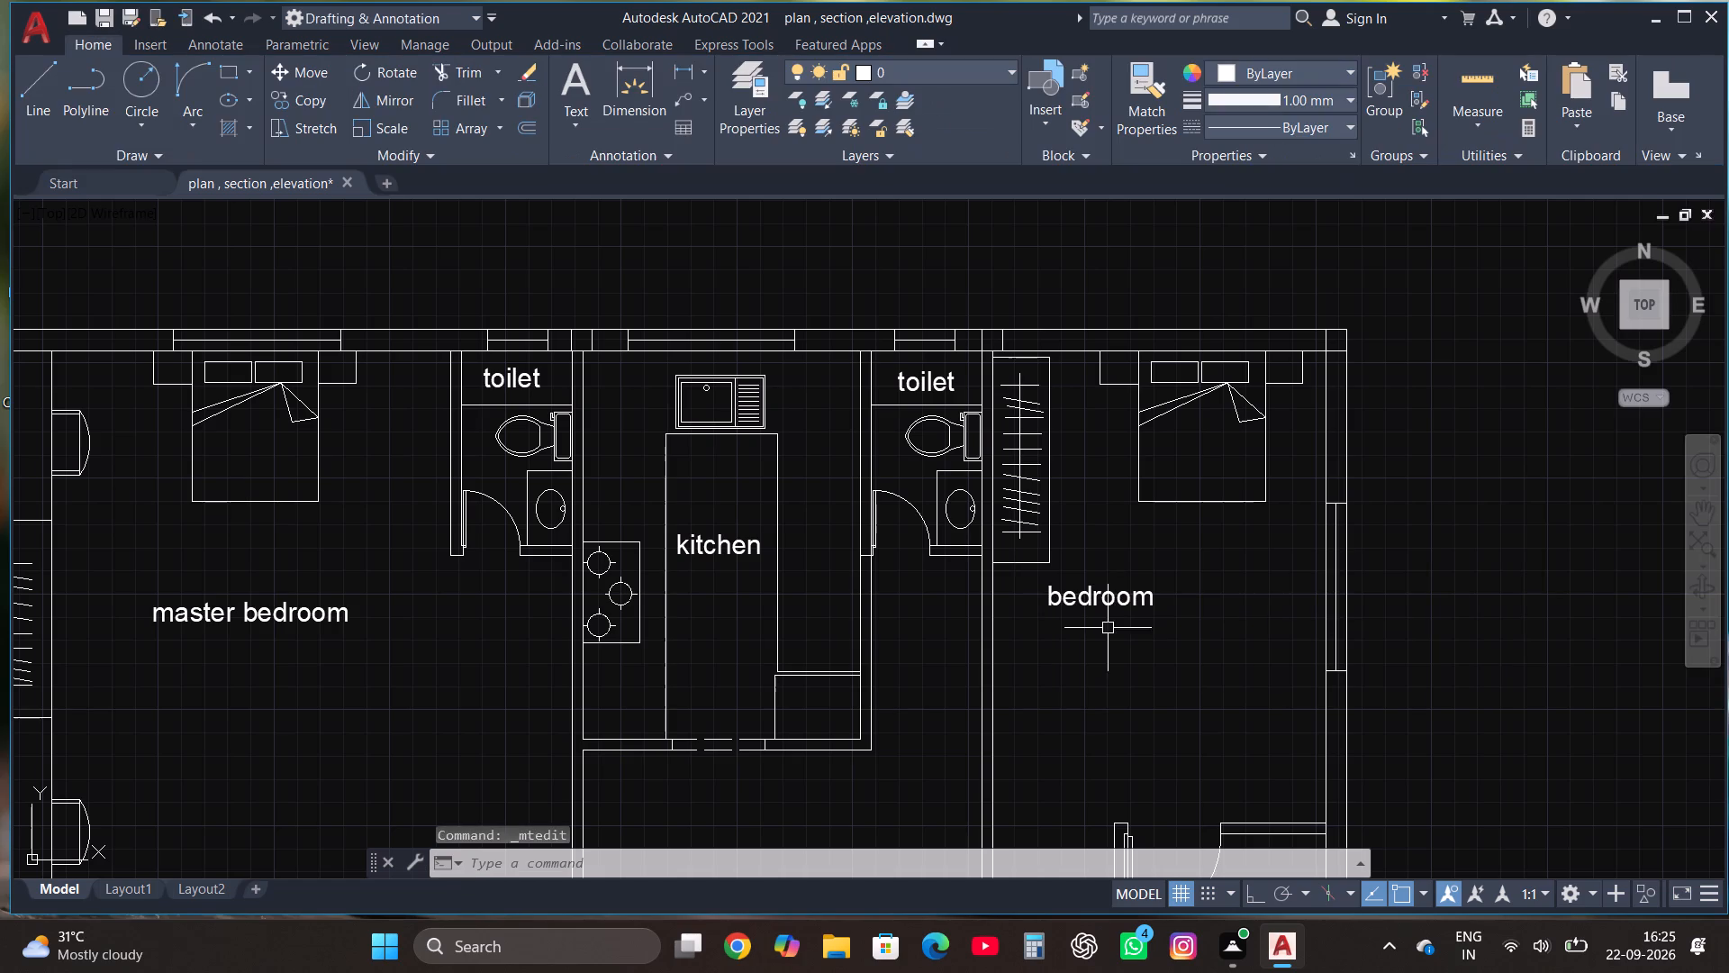
# Move the bedroom label east to the middle of the northeast bedroom, below the bed.
pyautogui.click(1098, 614)
pyautogui.click(1093, 593)
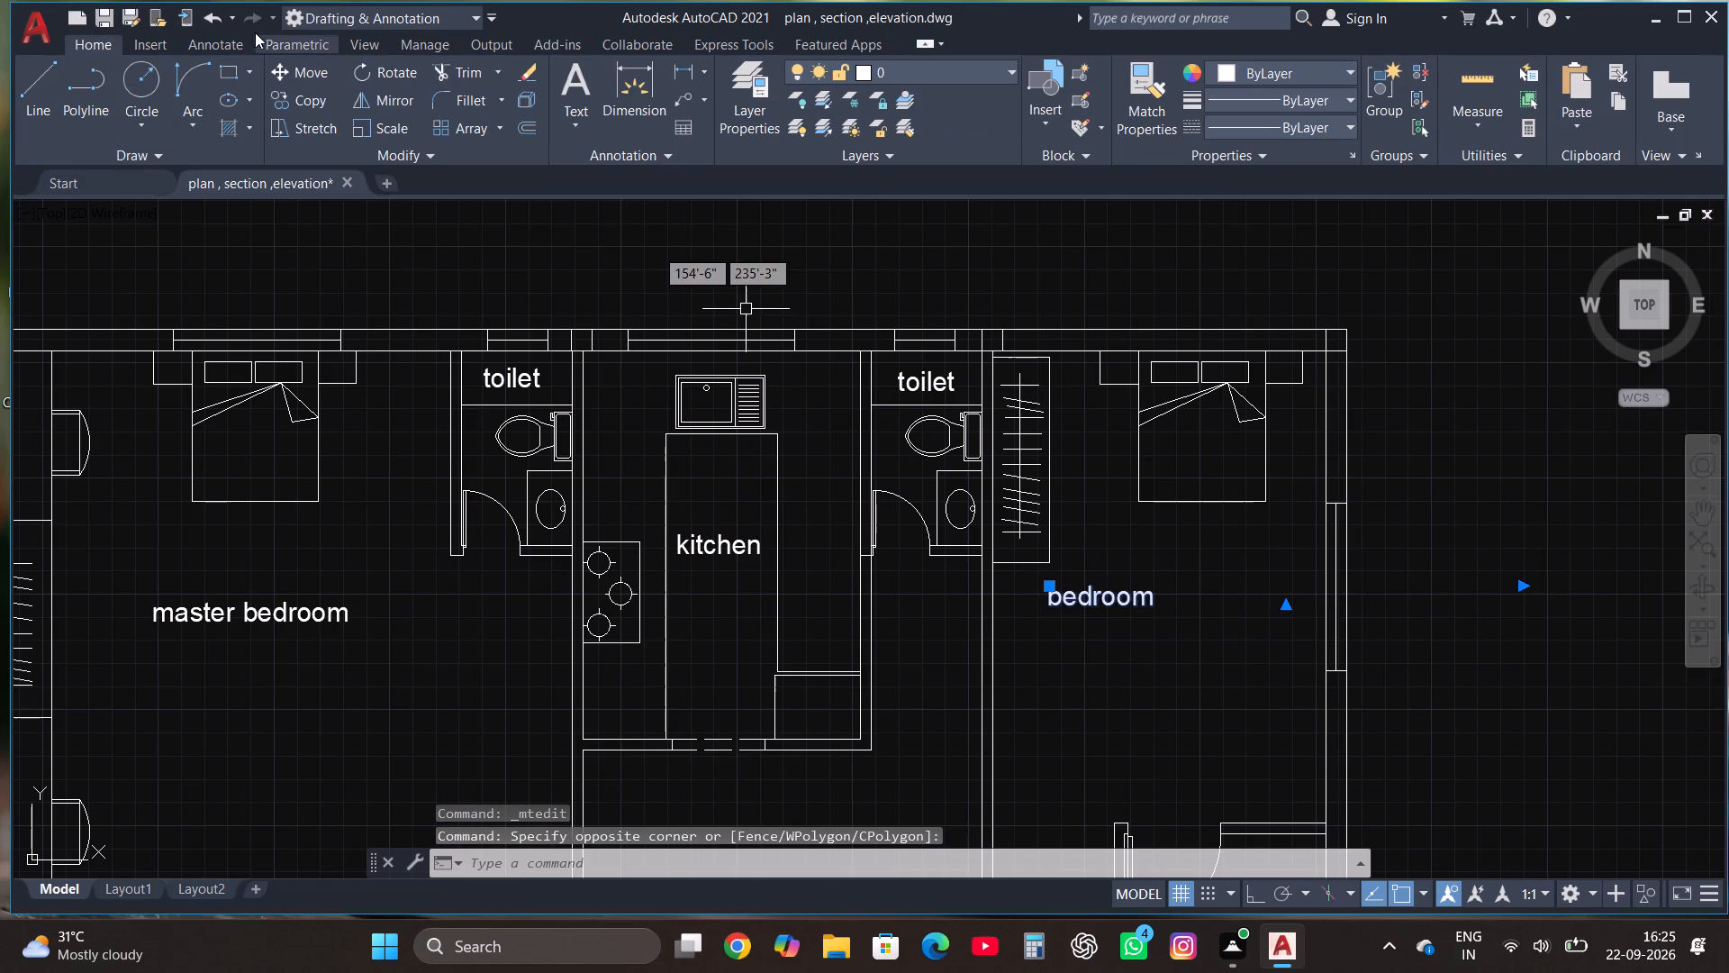
pyautogui.click(312, 69)
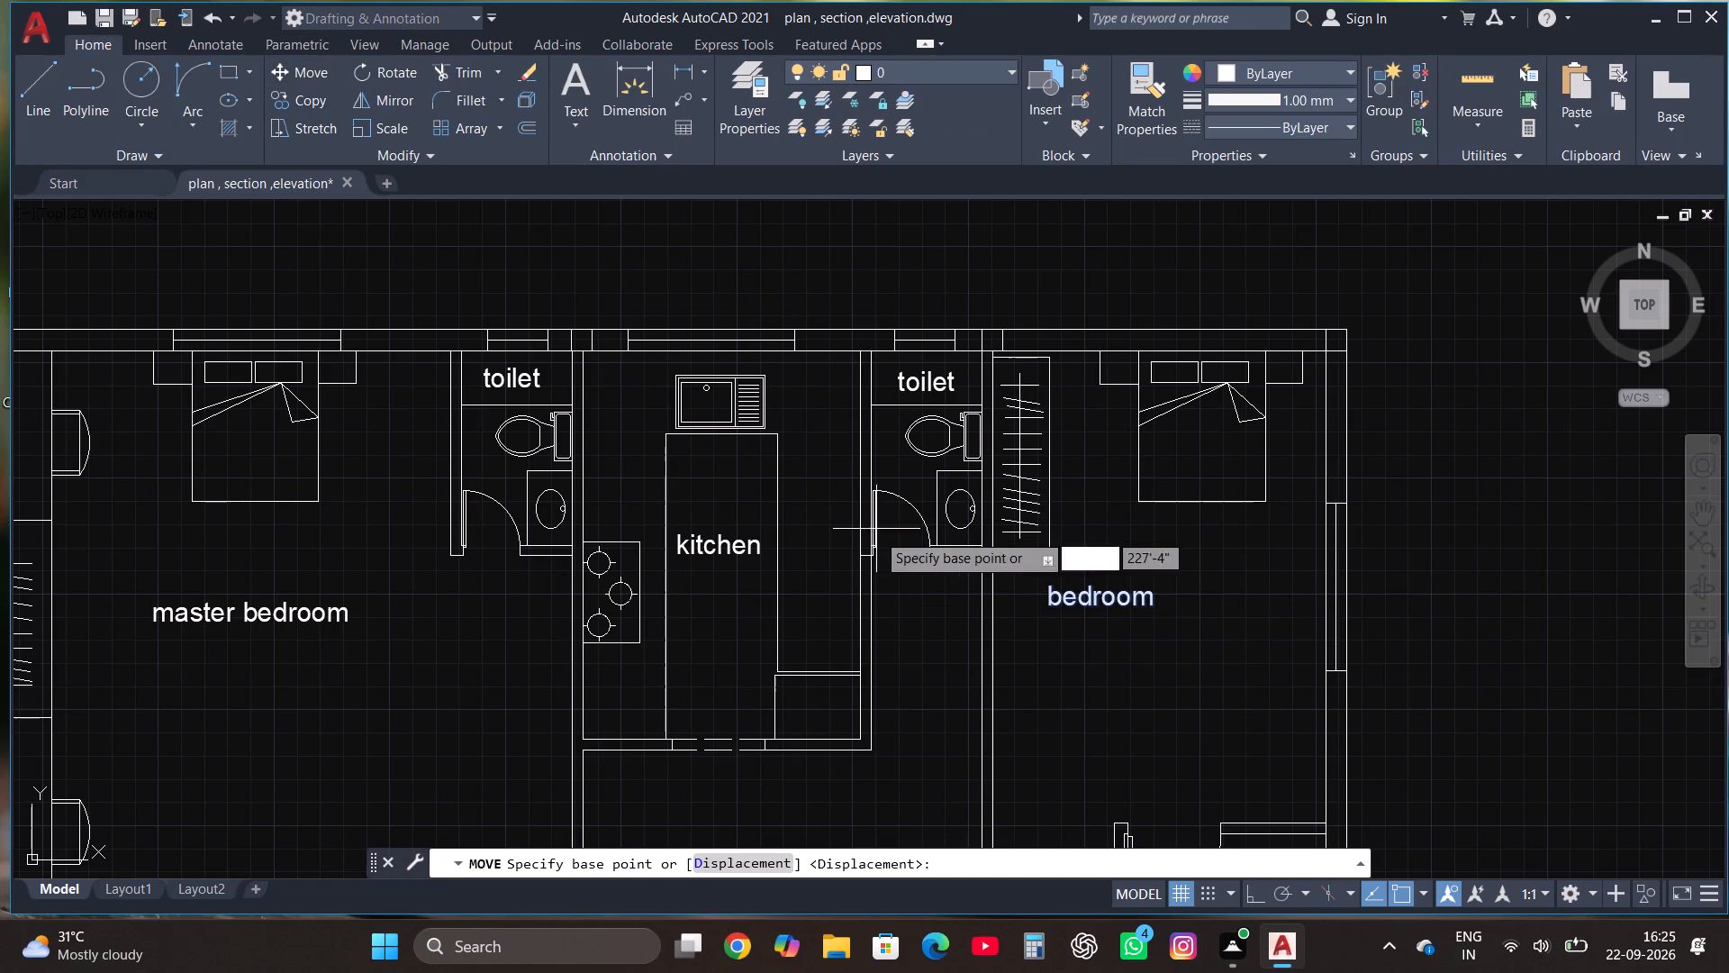
pyautogui.click(1089, 582)
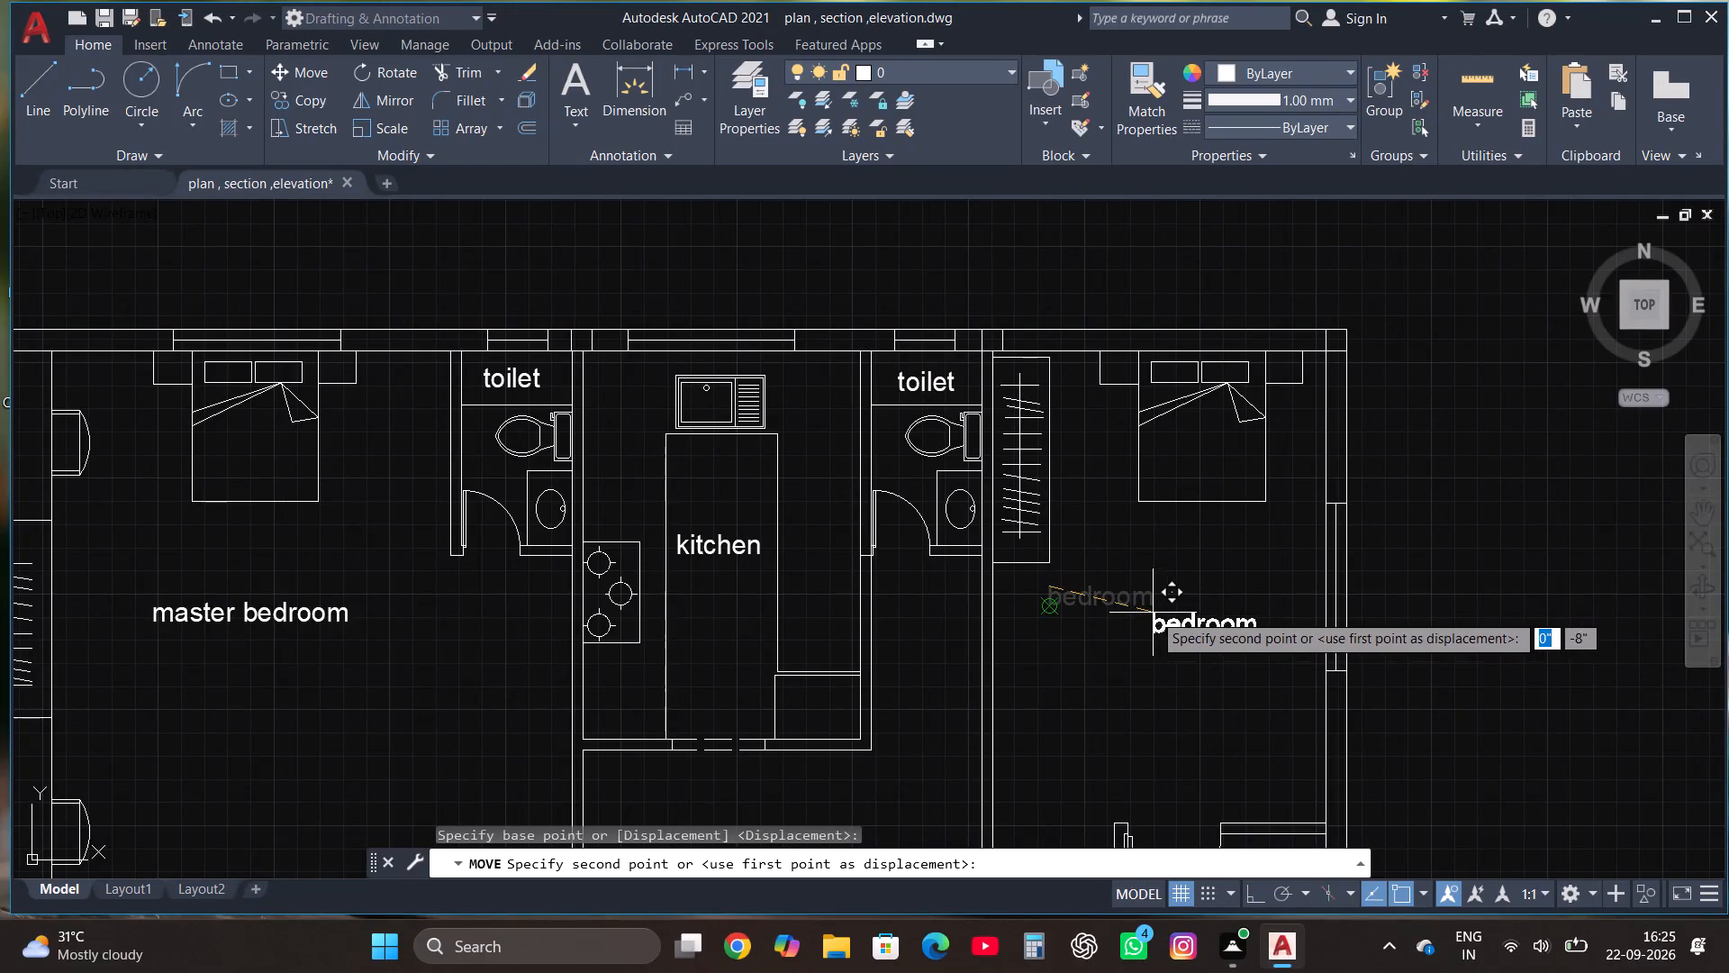
pyautogui.click(1153, 613)
pyautogui.scroll(-1, 1075, 466)
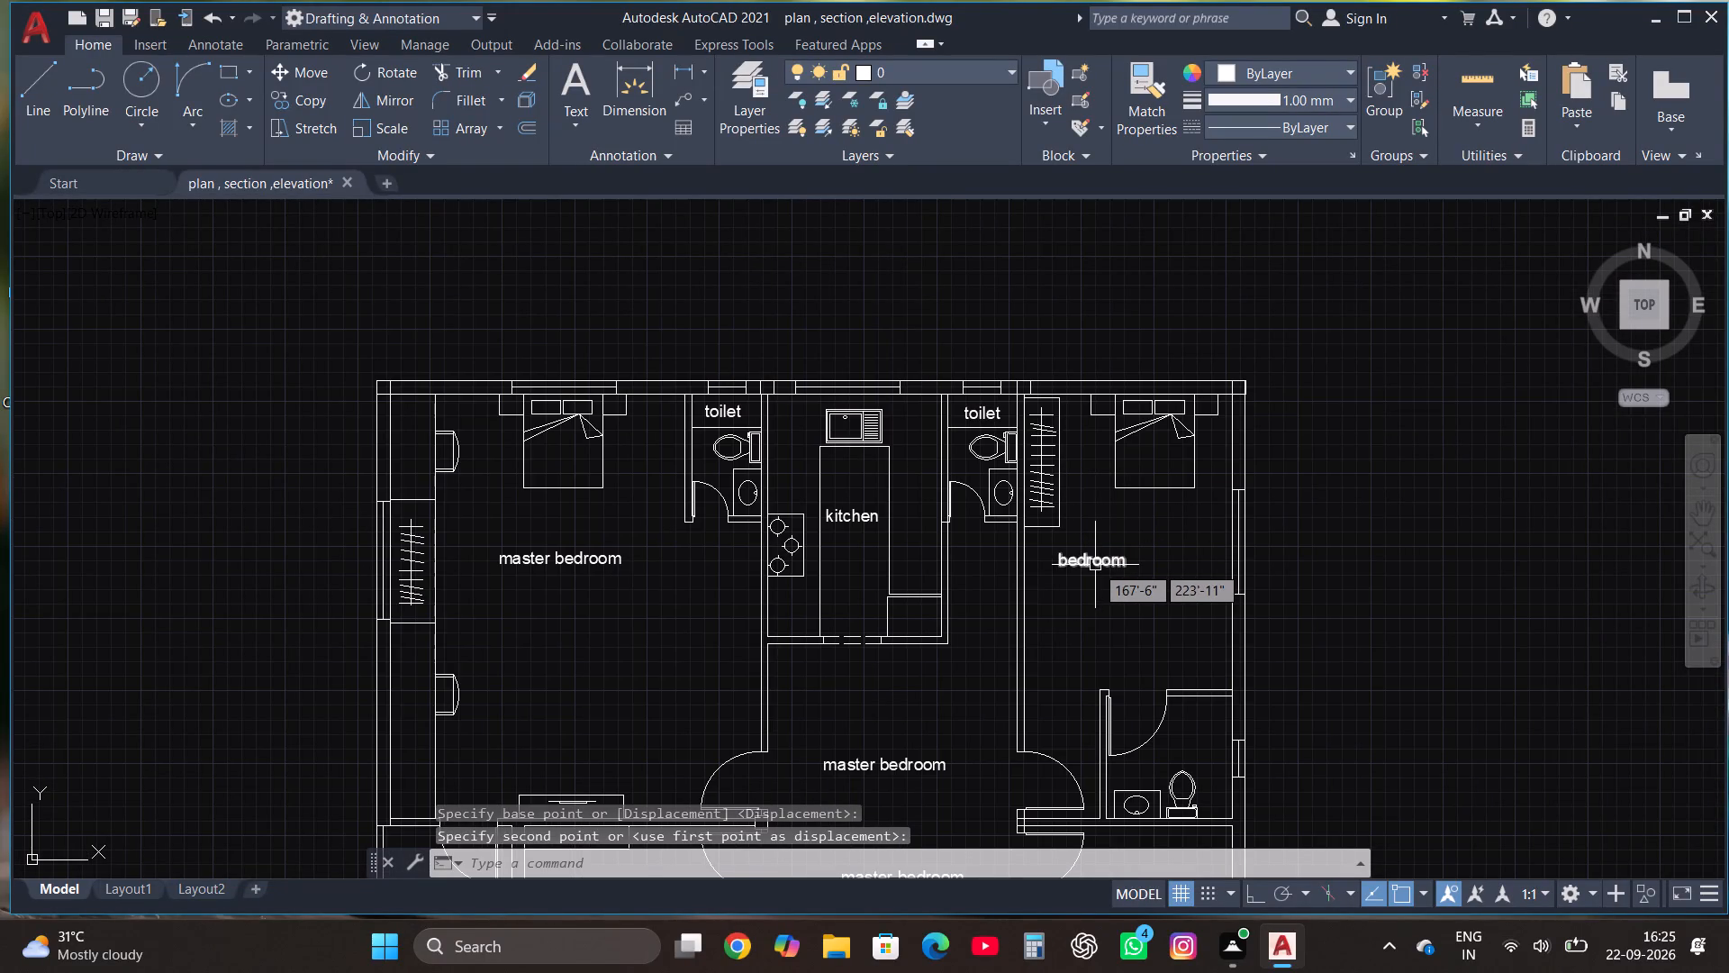
pyautogui.click(1095, 565)
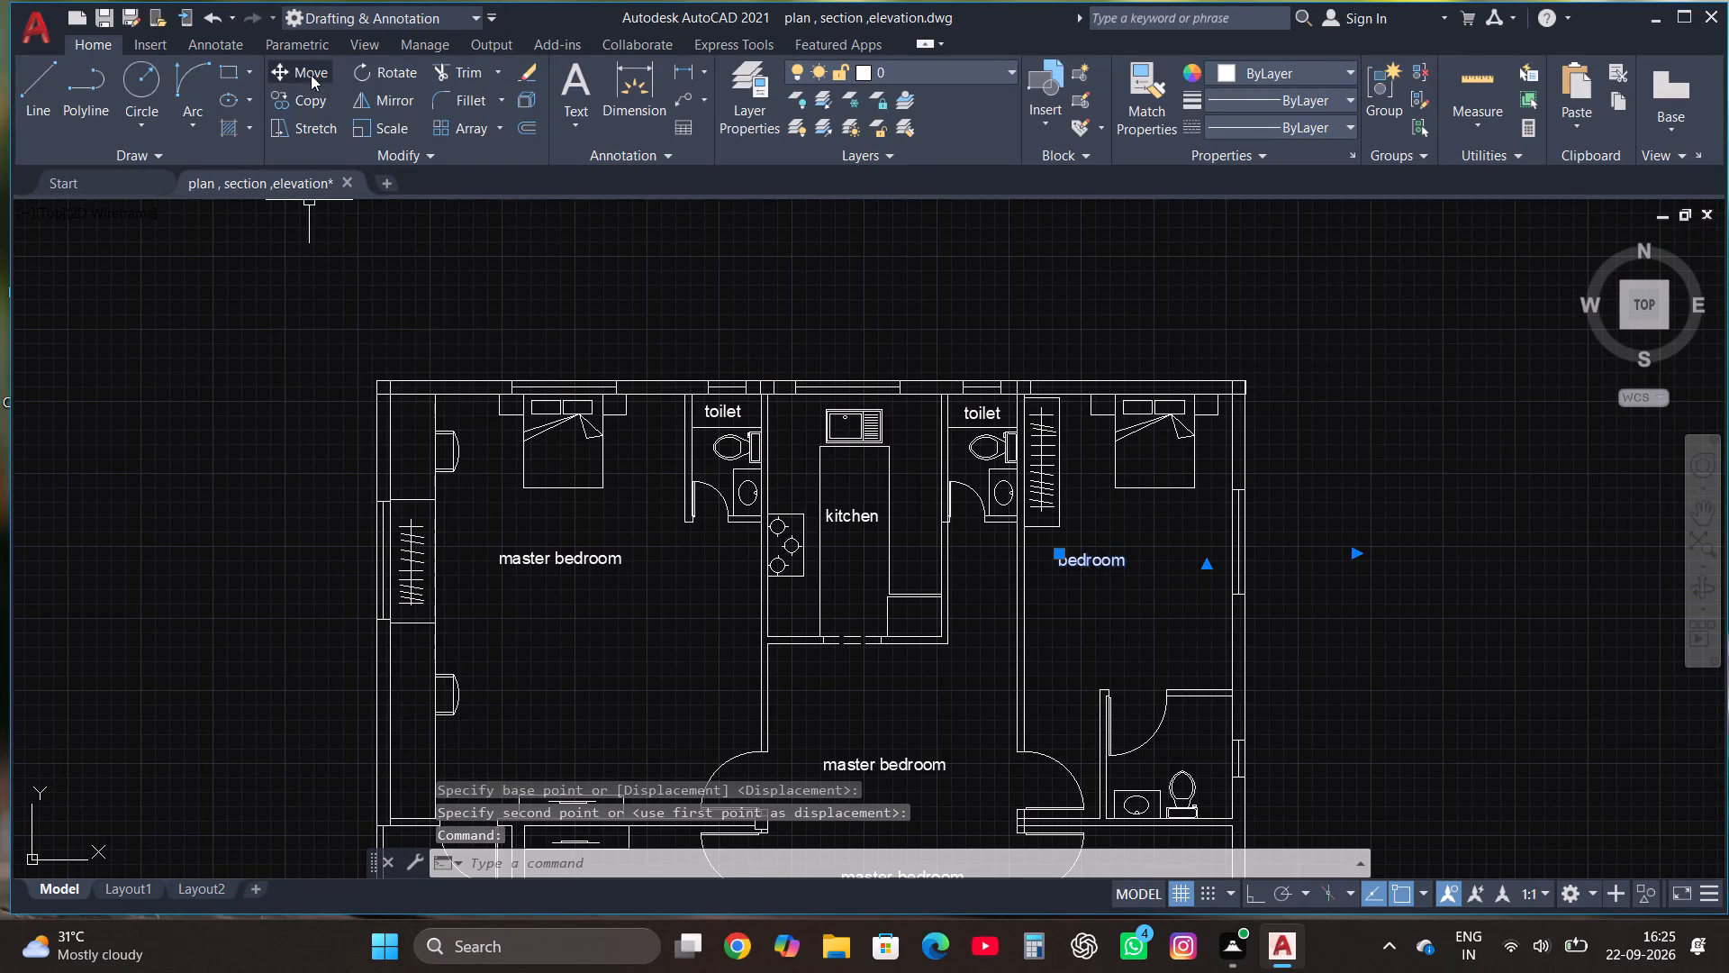
pyautogui.click(311, 75)
pyautogui.click(1088, 563)
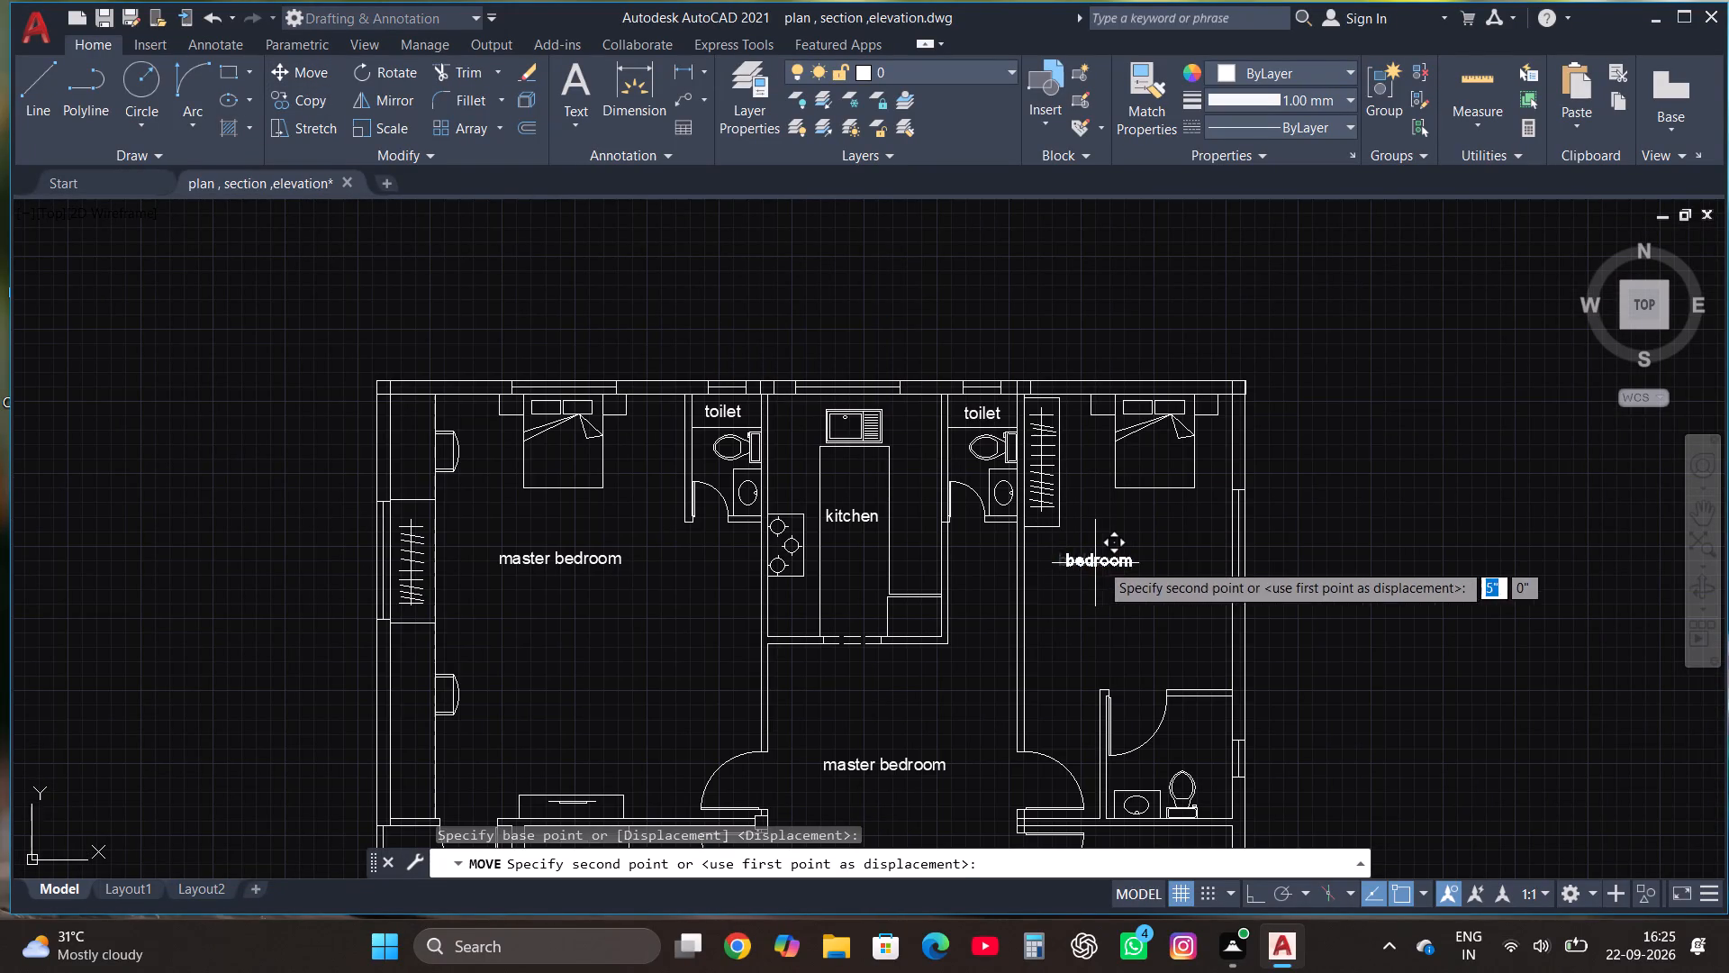
pyautogui.click(1134, 571)
# Delete the "master bedroom" label from the southeast bedroom.
pyautogui.scroll(-2, 1036, 428)
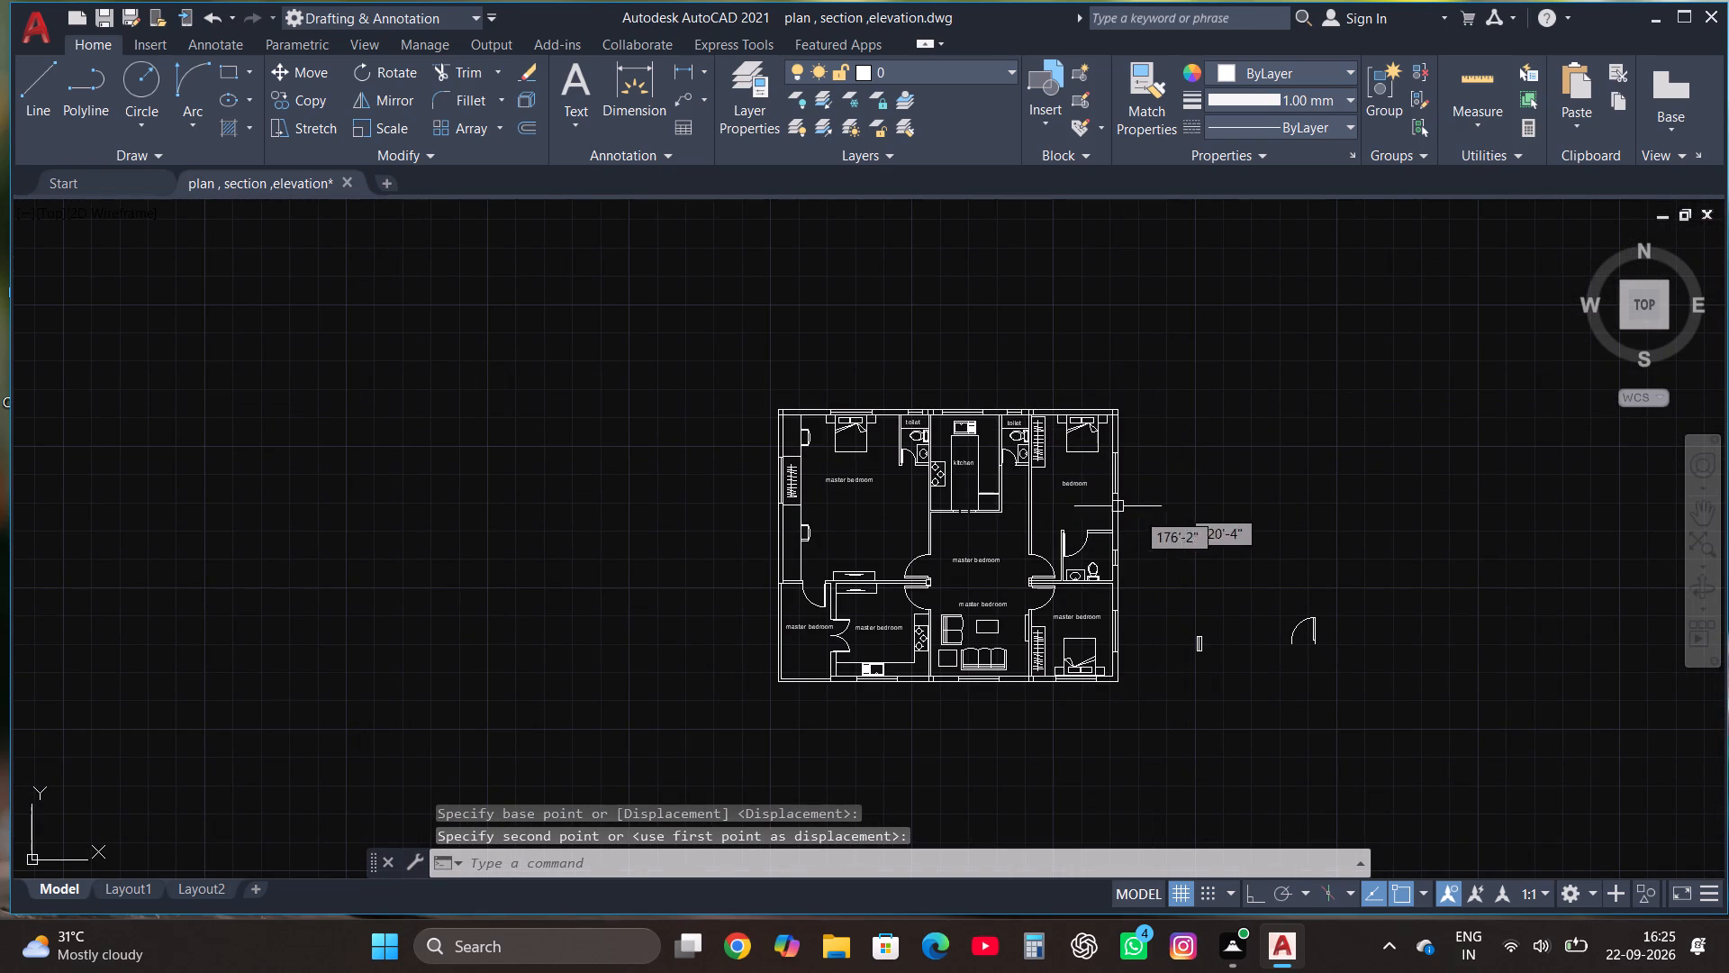
pyautogui.scroll(2, 1088, 624)
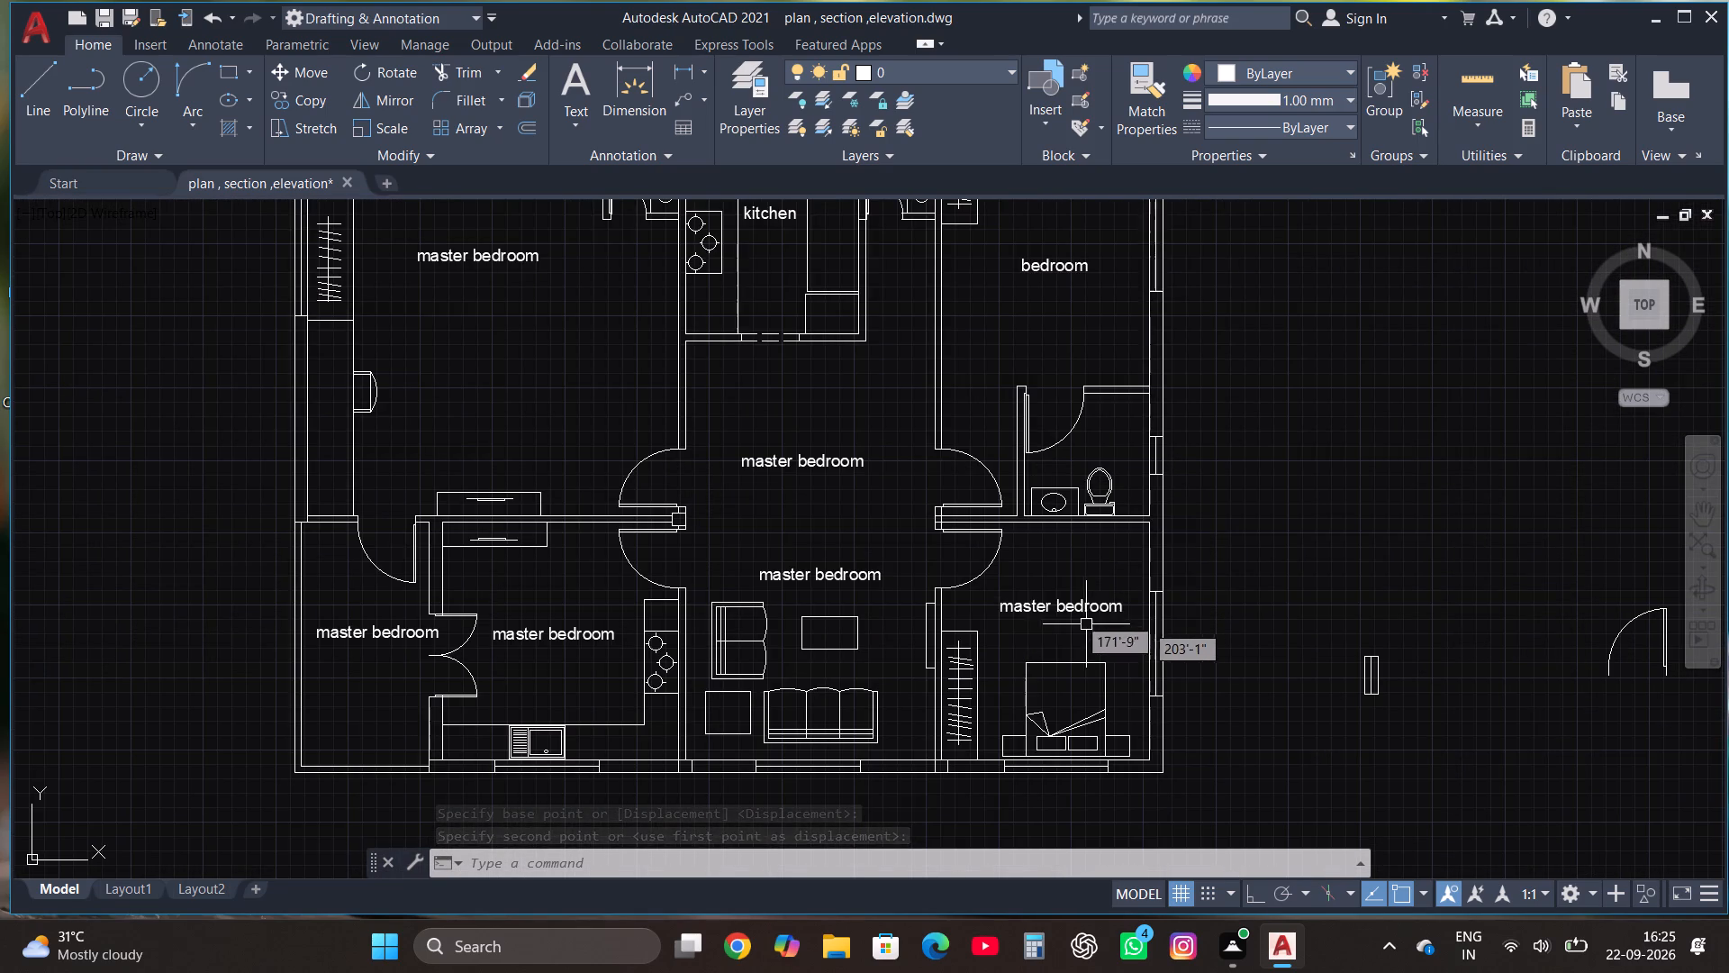
pyautogui.click(1057, 599)
pyautogui.press('Delete')
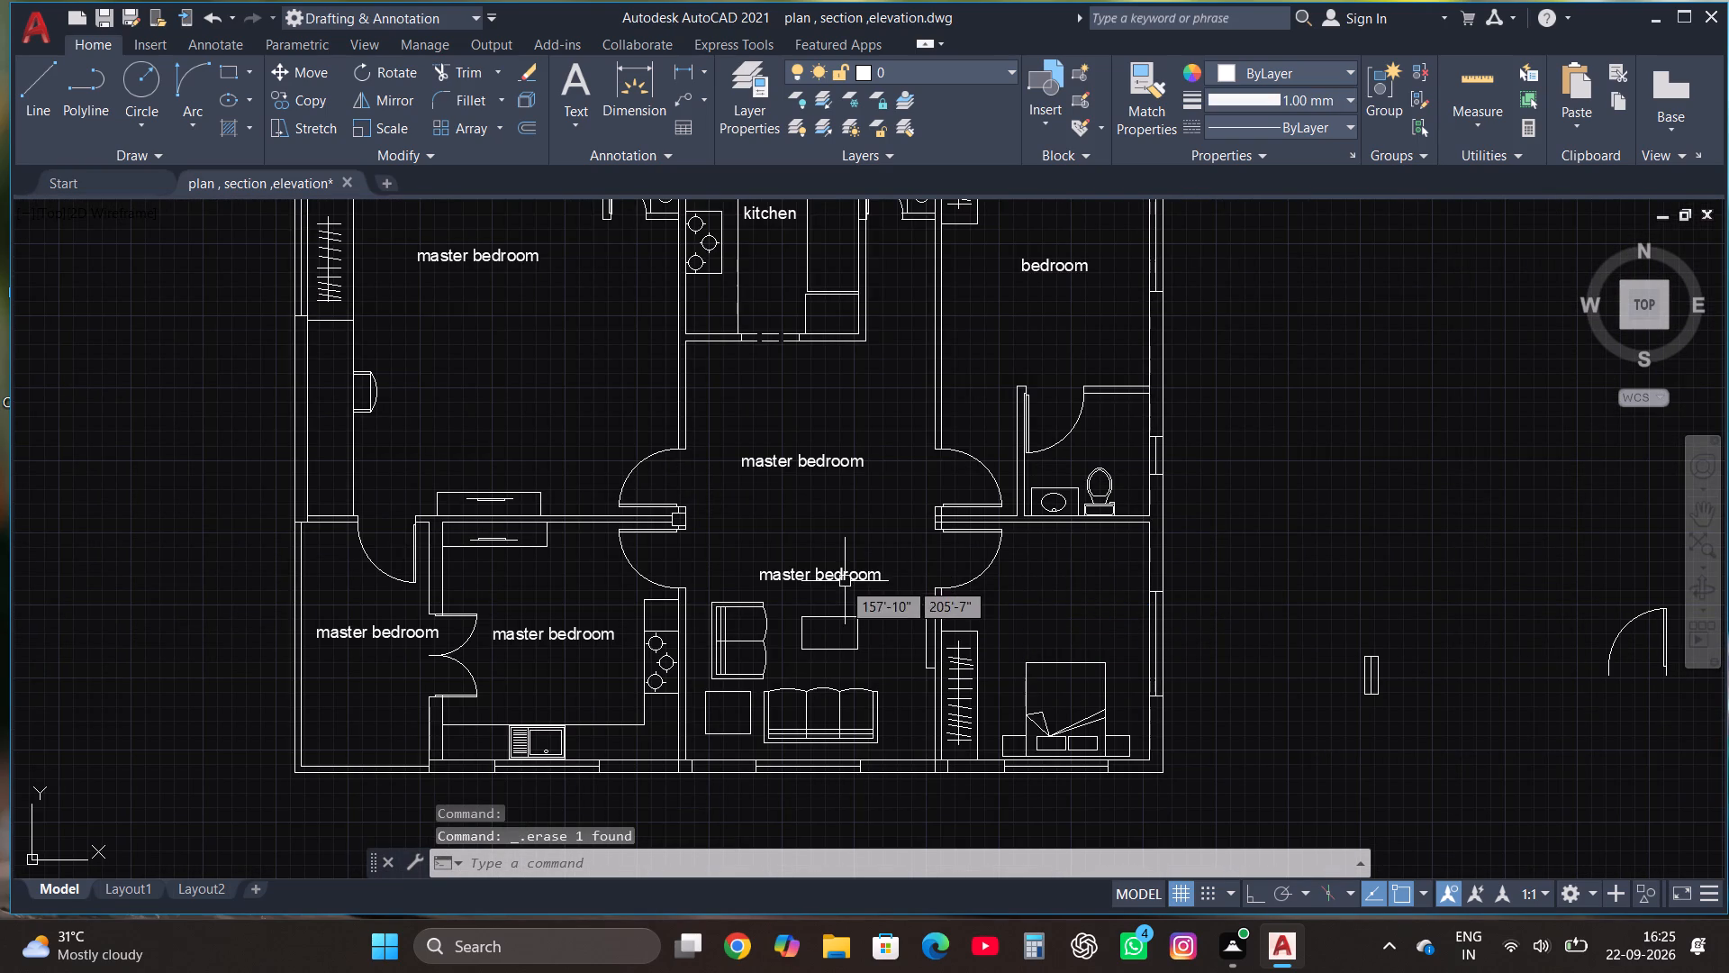
# Change the "master bedroom" label just above the sofas in the central room to "living area".
pyautogui.click(836, 584)
pyautogui.rightClick(835, 584)
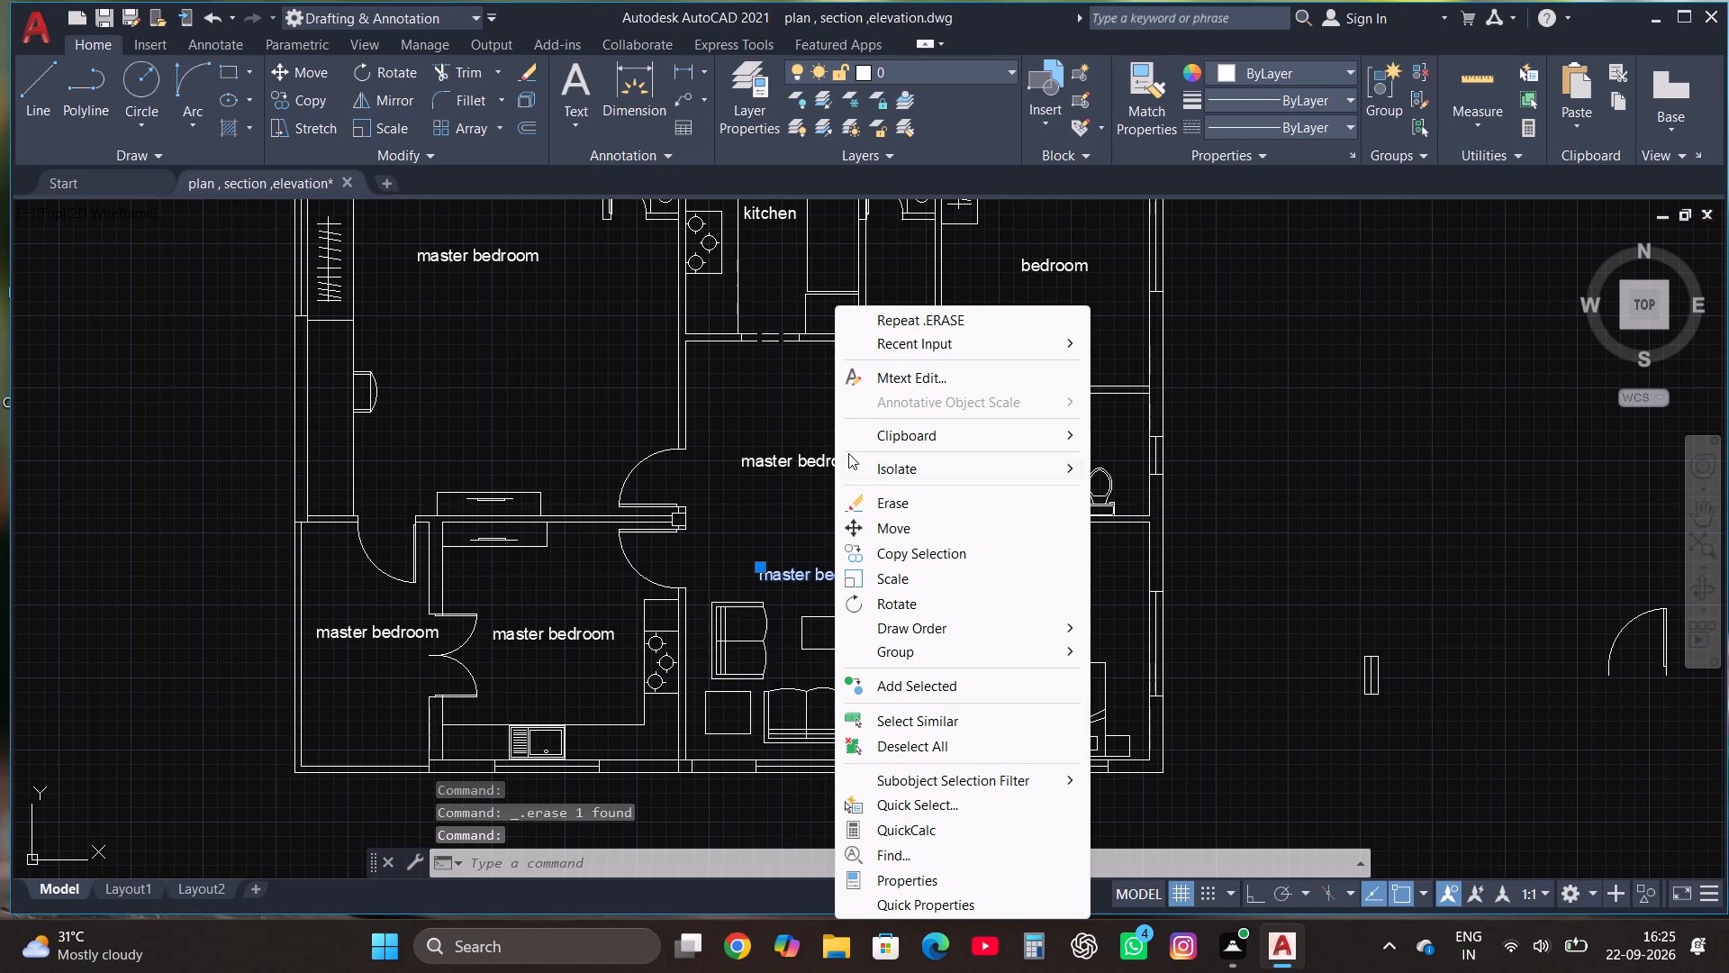
pyautogui.click(912, 369)
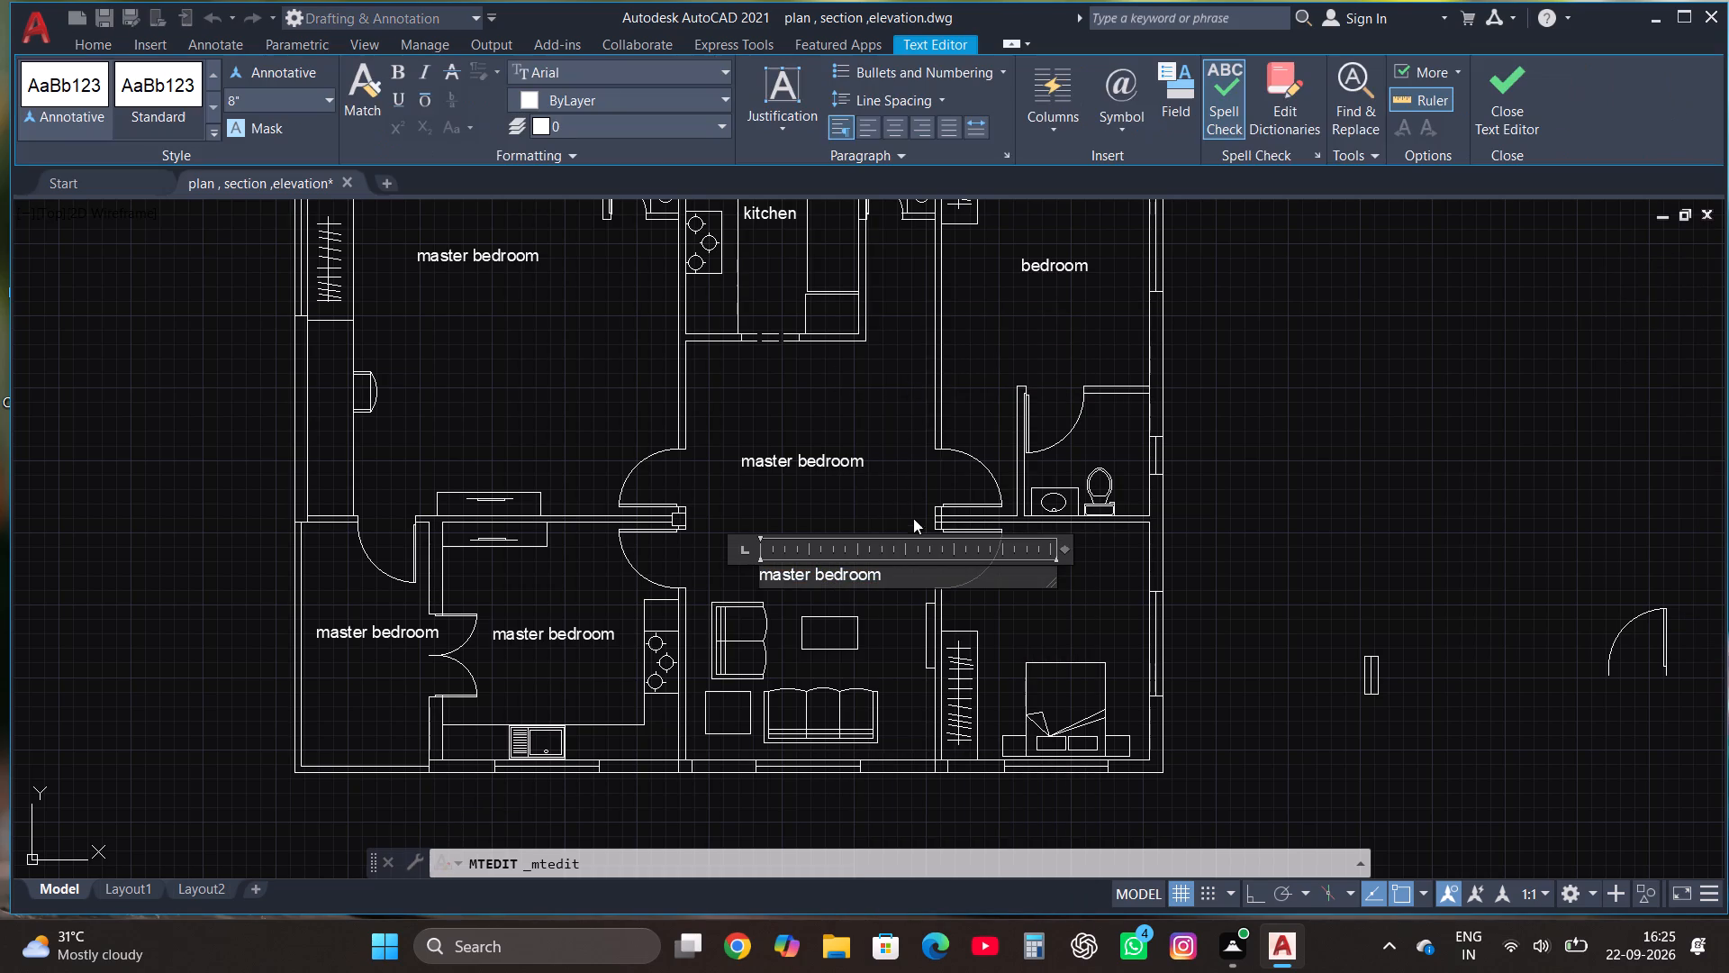
pyautogui.click(934, 562)
pyautogui.click(901, 566)
pyautogui.click(884, 582)
pyautogui.press('BackSpace')
pyautogui.press('BackSpace')
pyautogui.press('BackSpace')
pyautogui.press('BackSpace')
pyautogui.press('BackSpace')
pyautogui.press('BackSpace')
pyautogui.press('BackSpace')
pyautogui.press('BackSpace')
pyautogui.press('BackSpace')
pyautogui.press('BackSpace')
pyautogui.press('BackSpace')
pyautogui.press('BackSpace')
pyautogui.press('BackSpace')
pyautogui.press('BackSpace')
pyautogui.press('BackSpace')
pyautogui.press('BackSpace')
pyautogui.press('BackSpace')
pyautogui.press('BackSpace')
pyautogui.press('BackSpace')
pyautogui.press('BackSpace')
pyautogui.write('living are')
pyautogui.press('a')
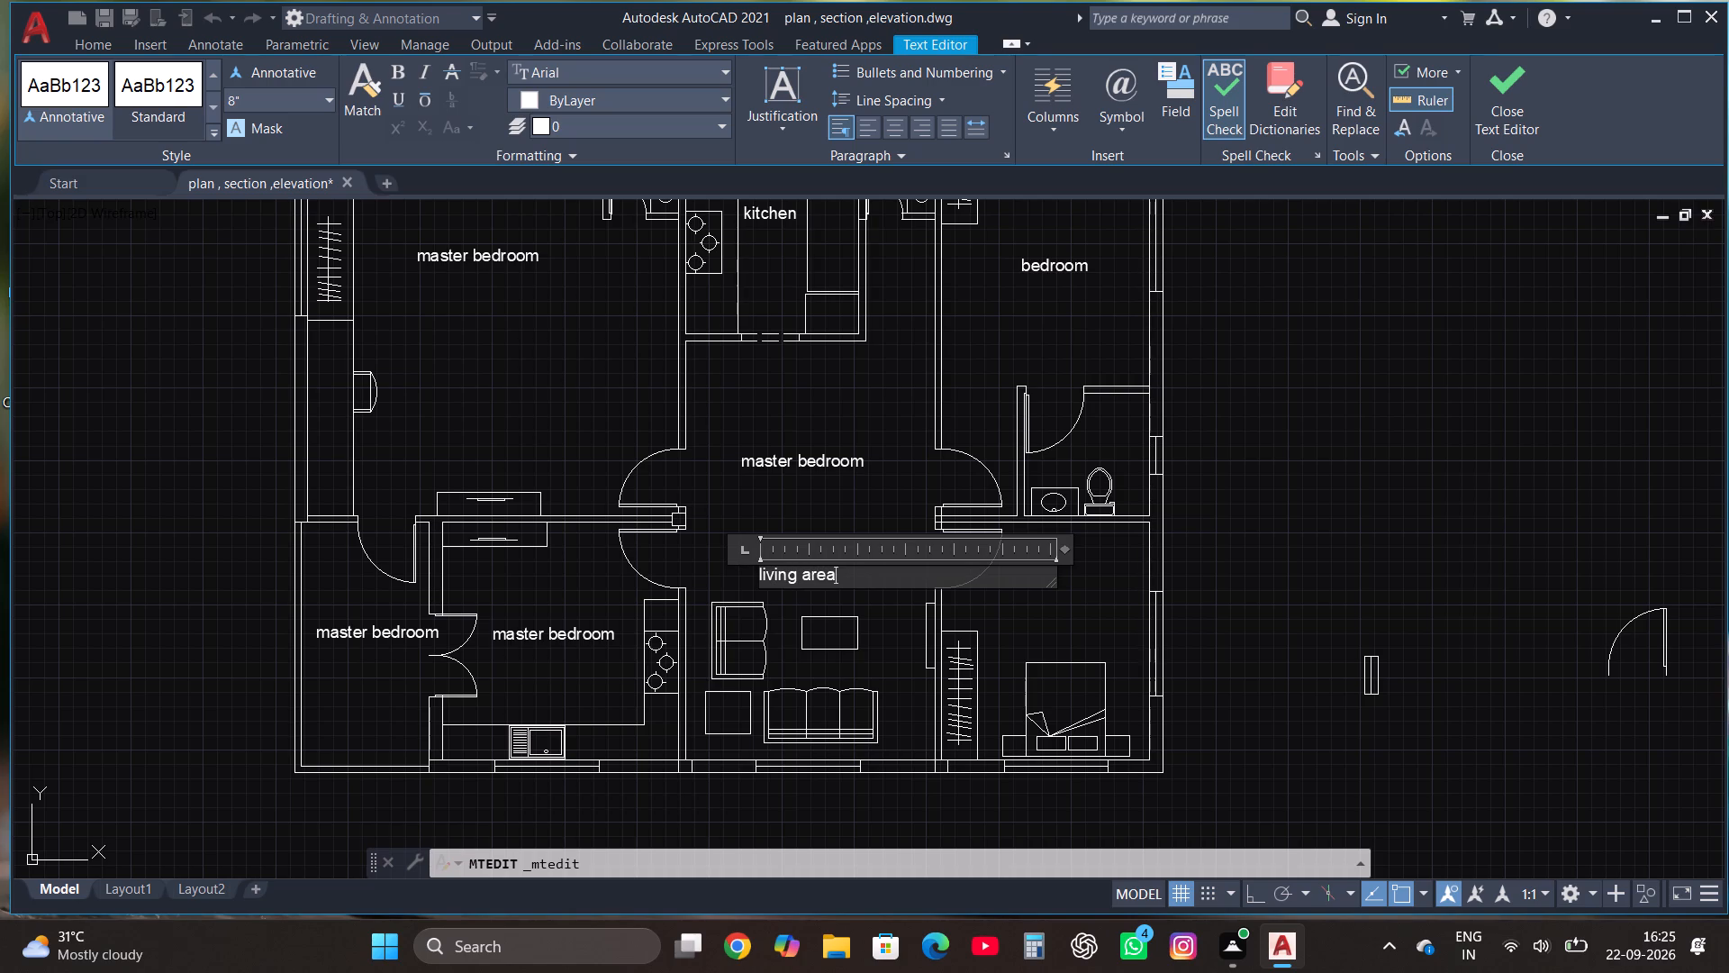
pyautogui.click(1514, 79)
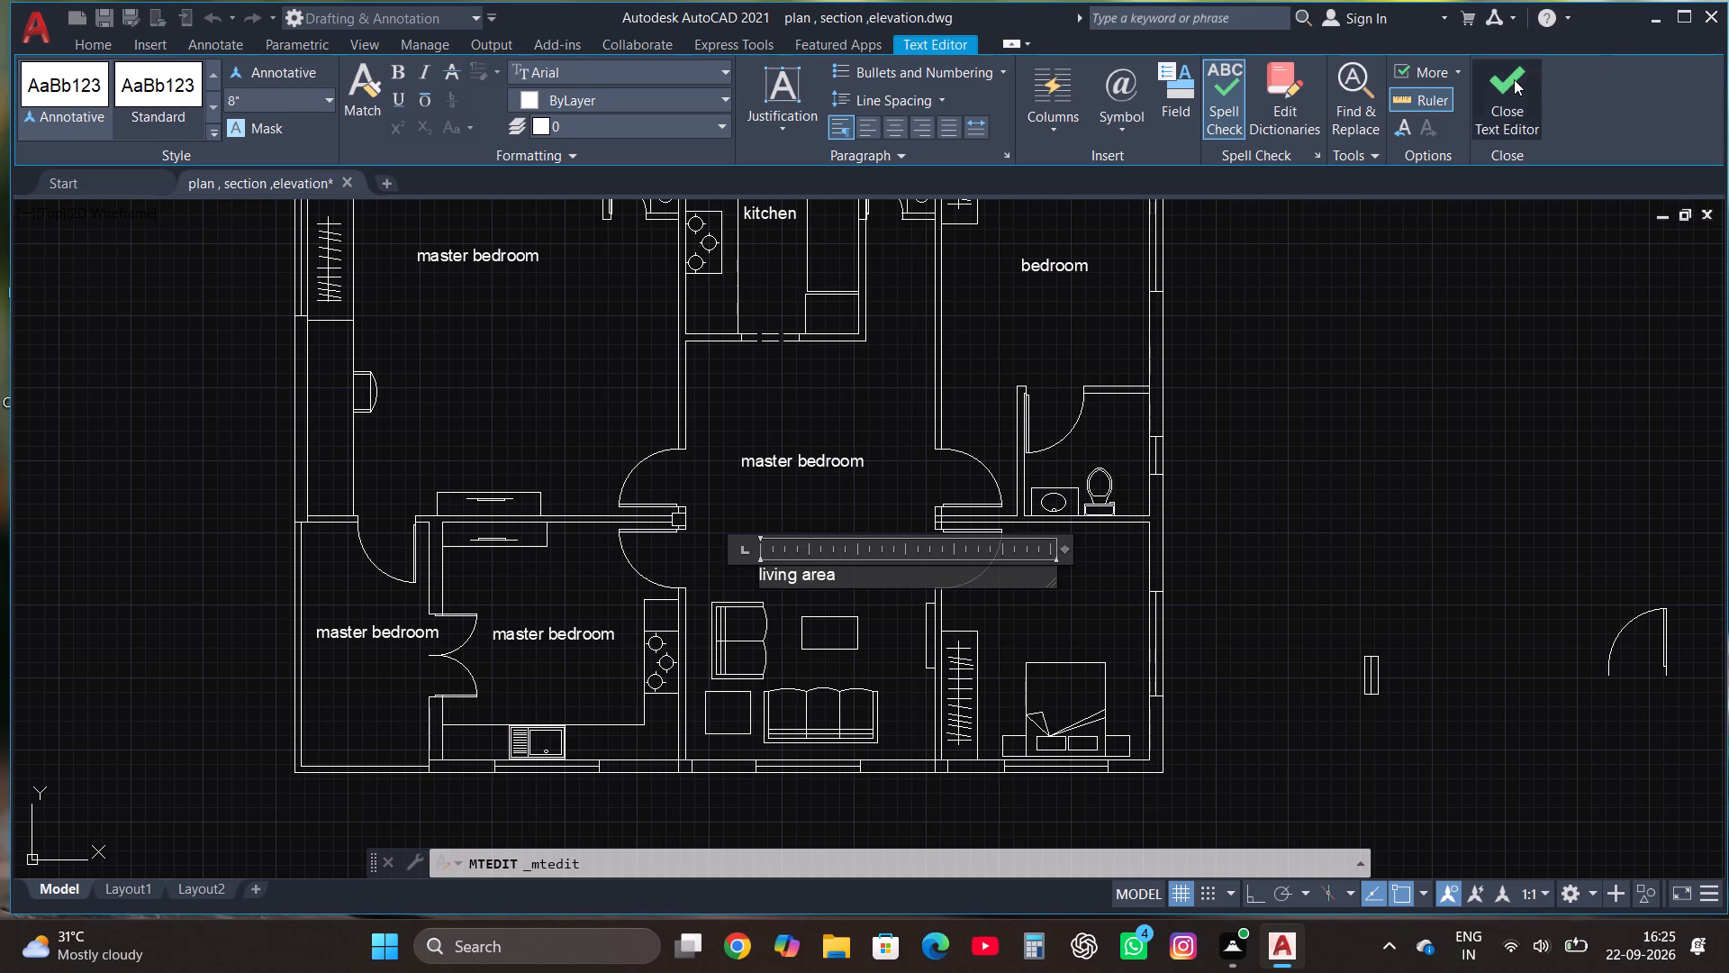
# Delete the remaining "master bedroom" label in the central space, north of the living area label.
pyautogui.click(789, 459)
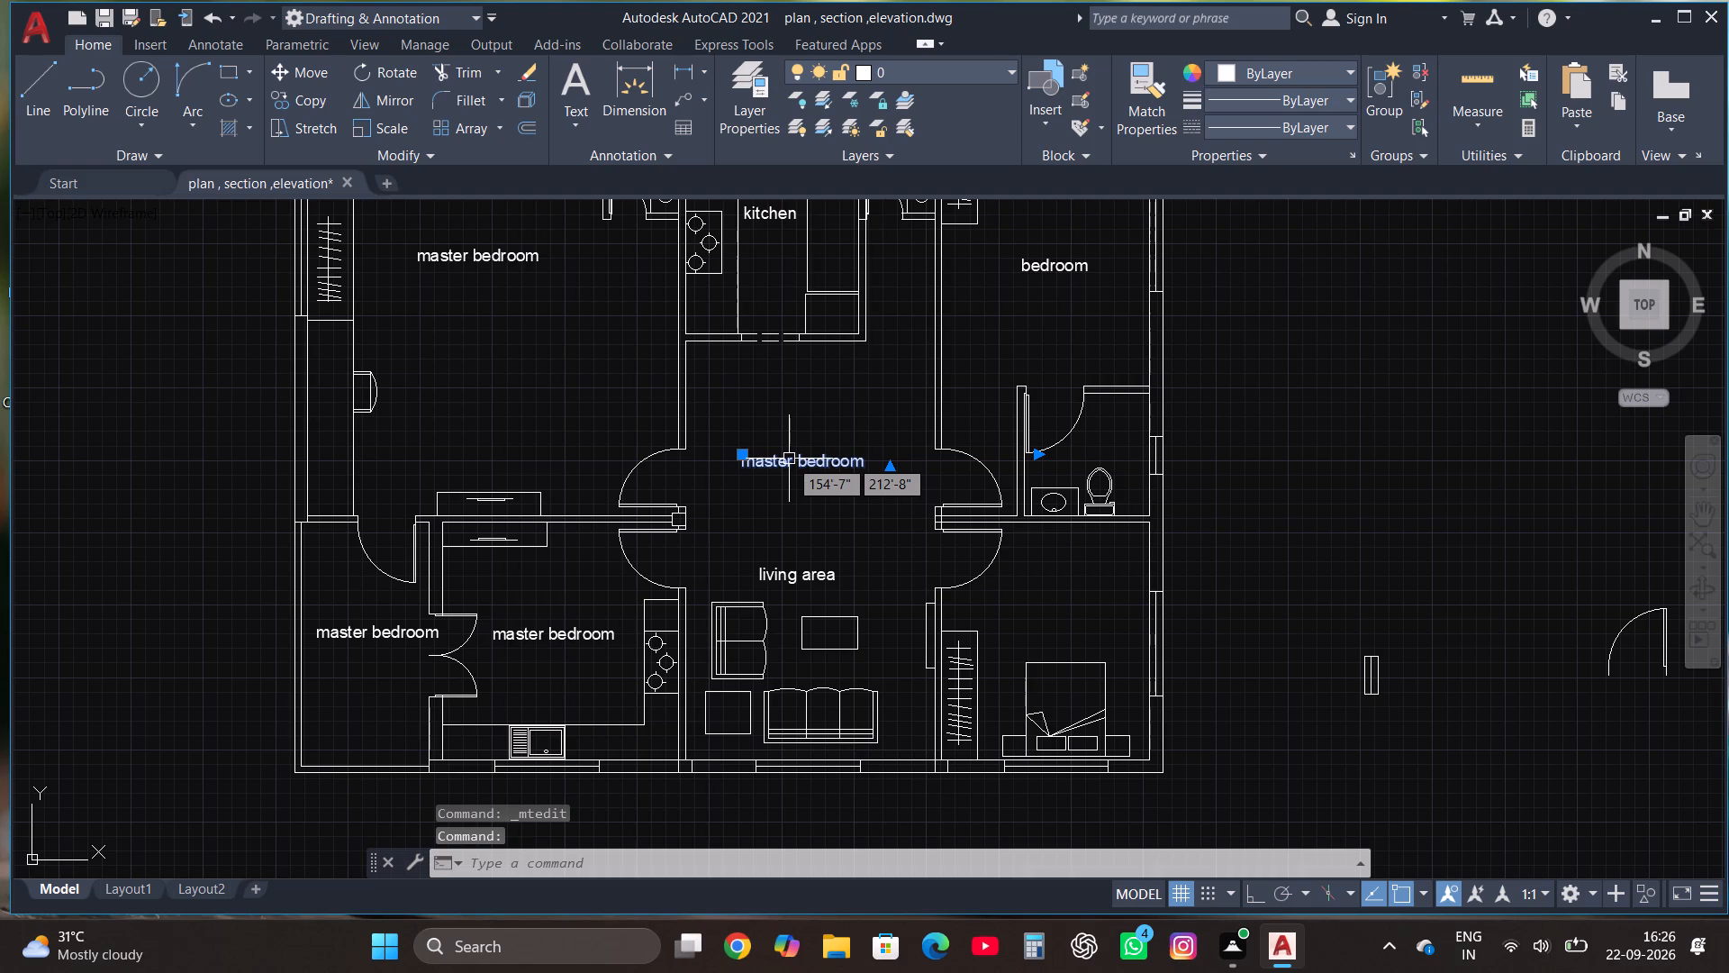
pyautogui.press('Delete')
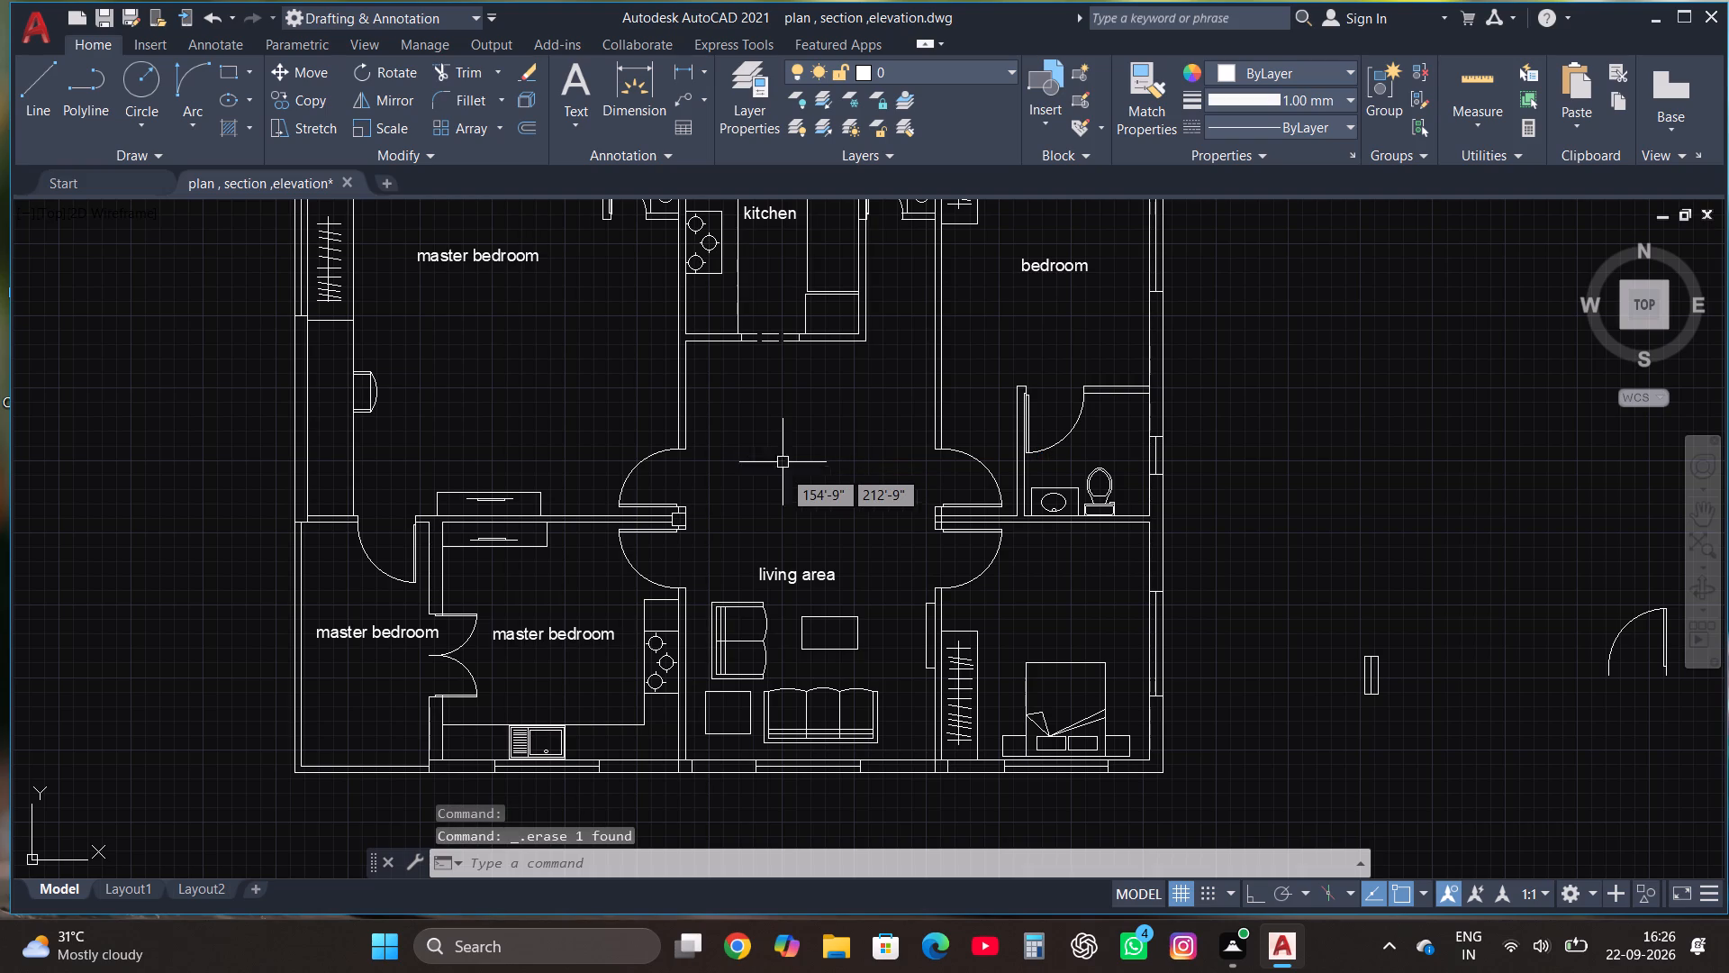
# Move the living area label slightly east to centre it between the walls above the sofas.
pyautogui.click(798, 582)
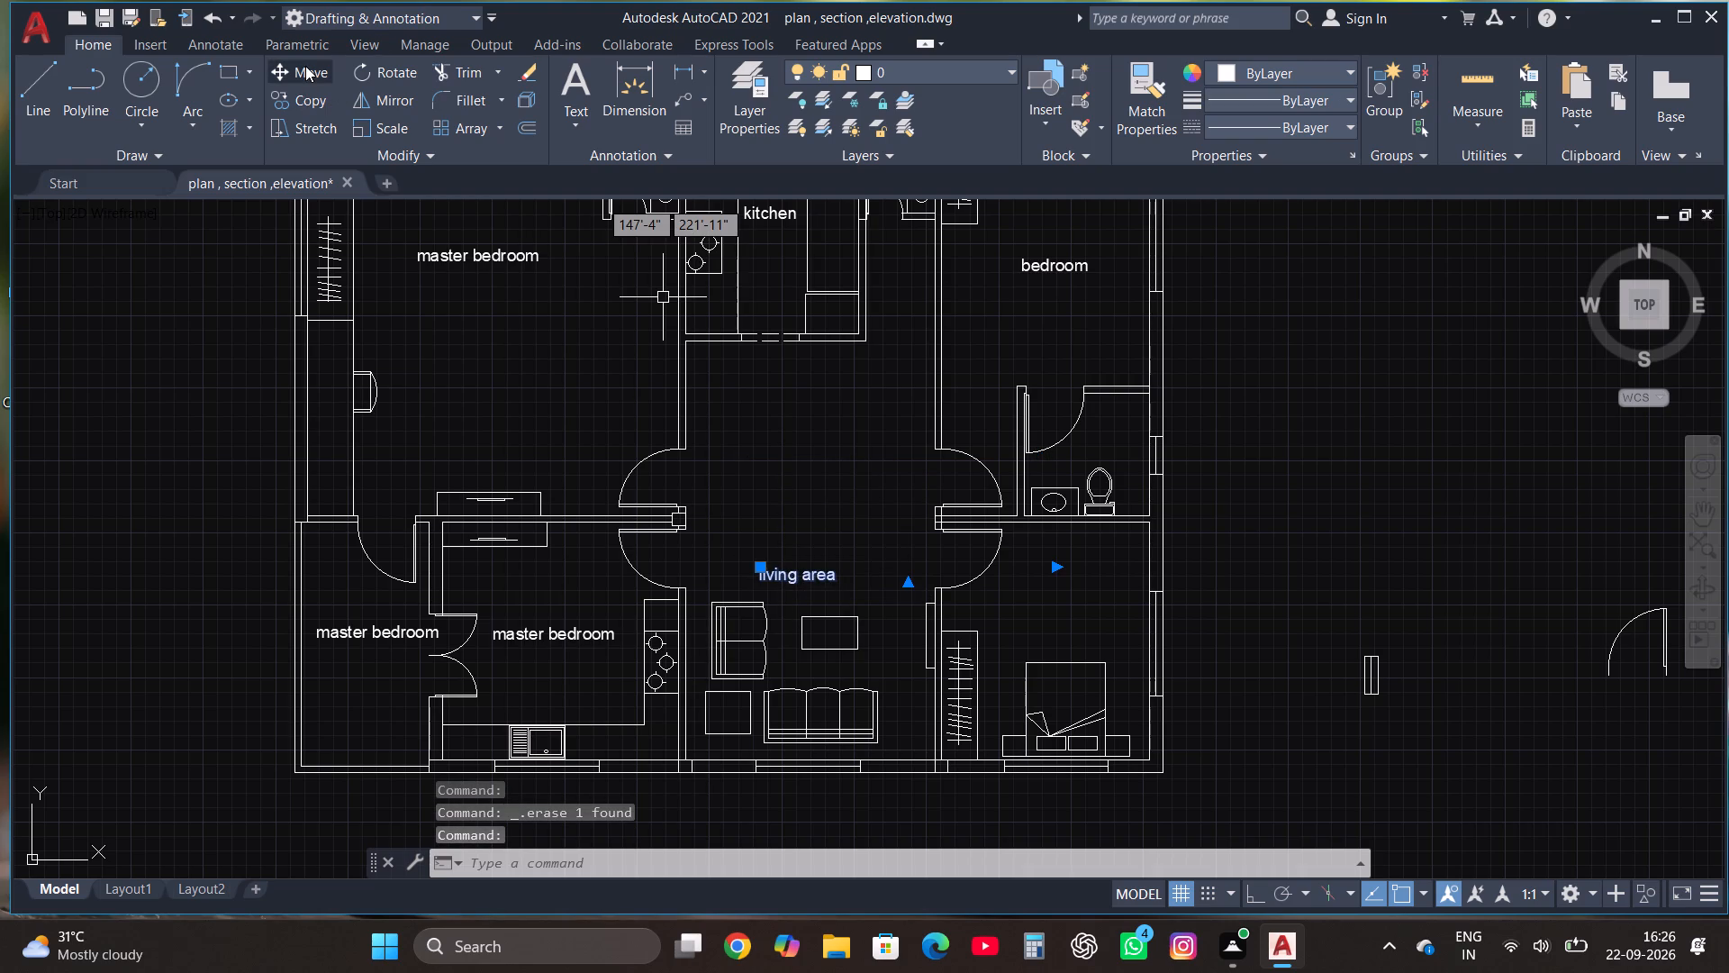
pyautogui.click(312, 80)
pyautogui.click(798, 583)
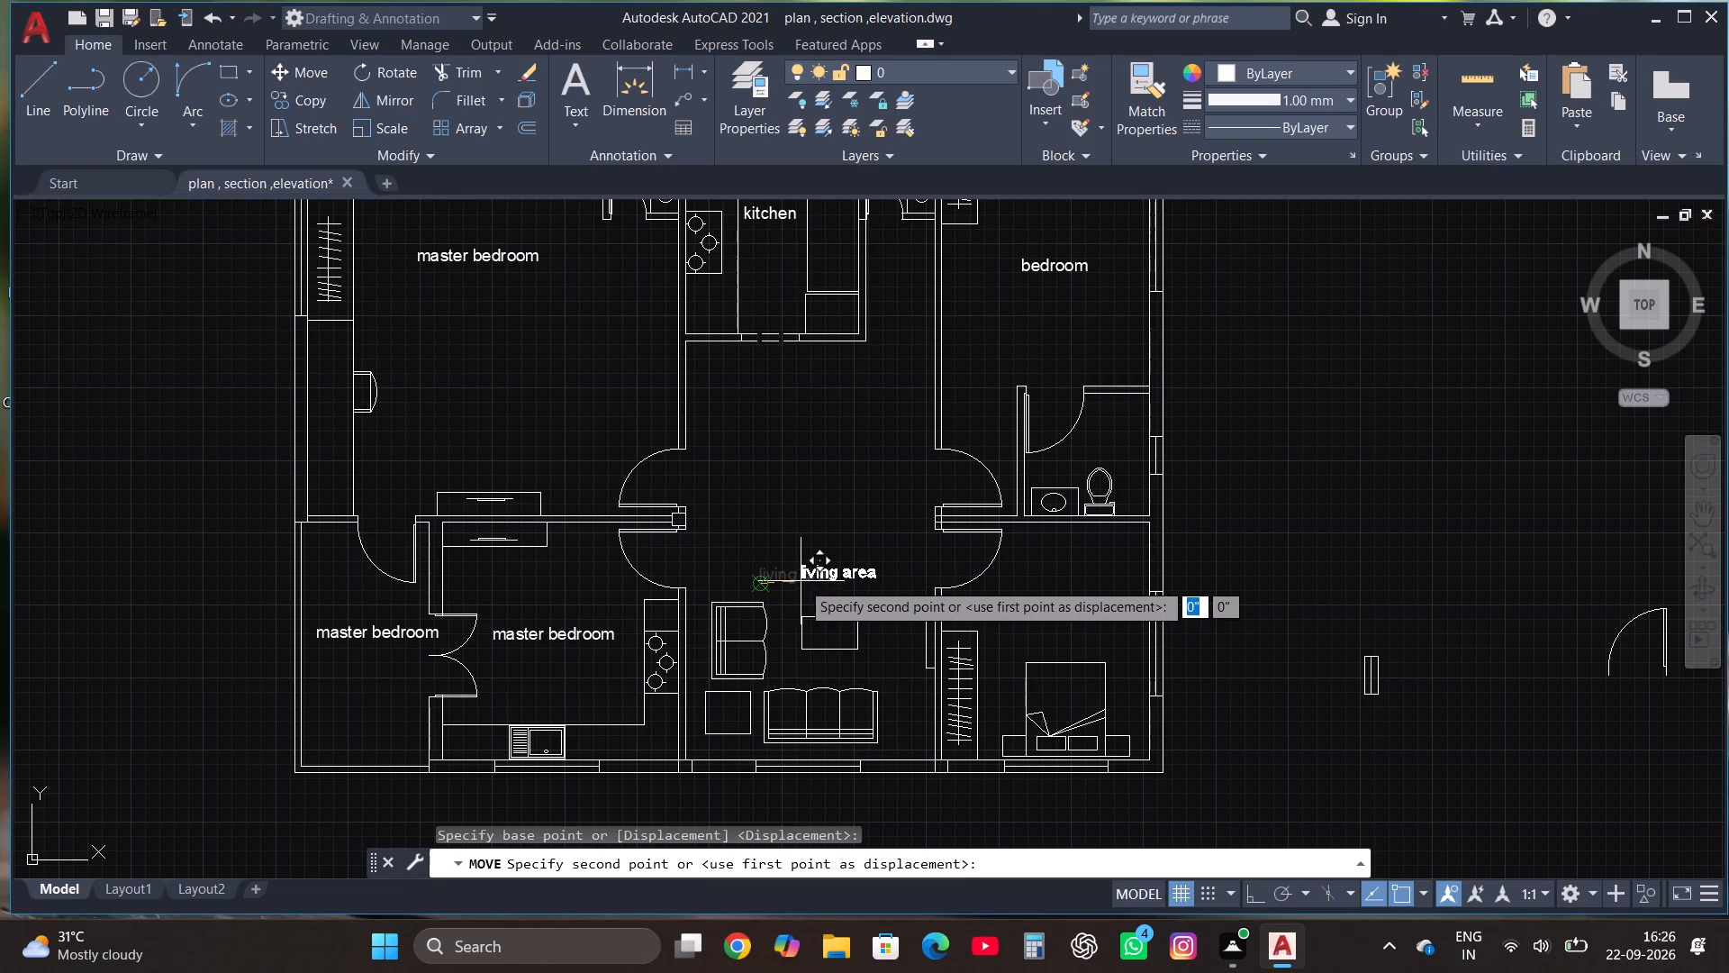
pyautogui.click(779, 569)
pyautogui.scroll(-1, 962, 544)
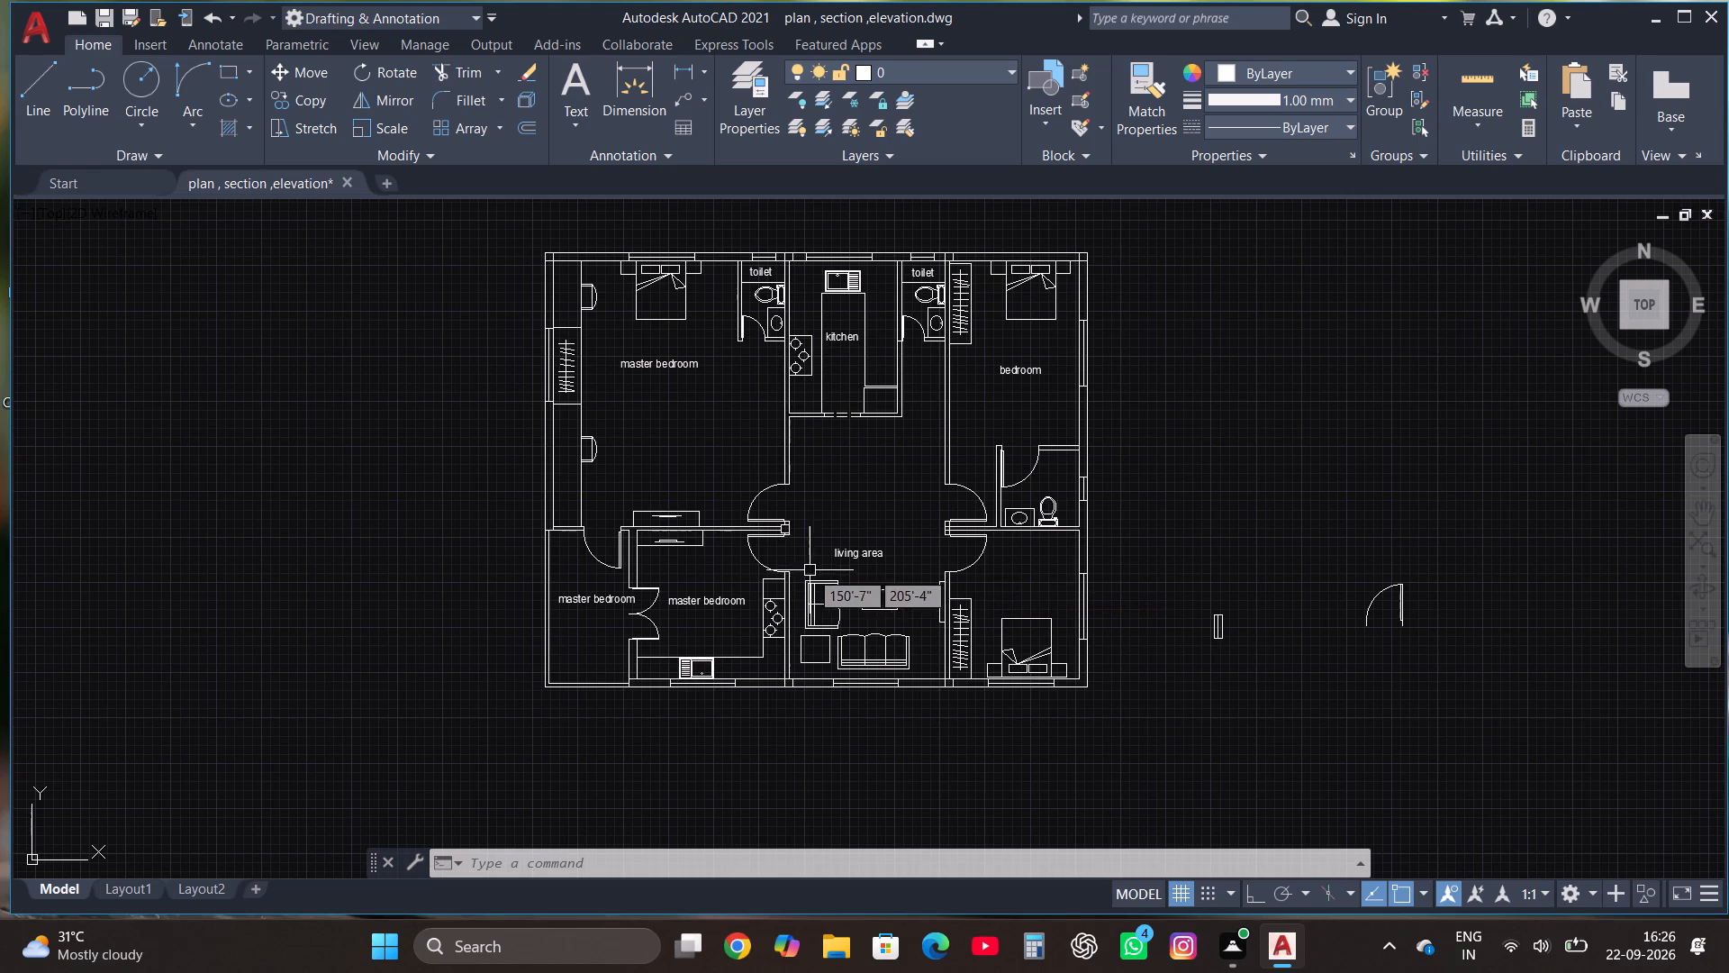
# Delete the "master bedroom" label from the southern room with the stove and sink, beside the southwest corner space.
pyautogui.click(681, 603)
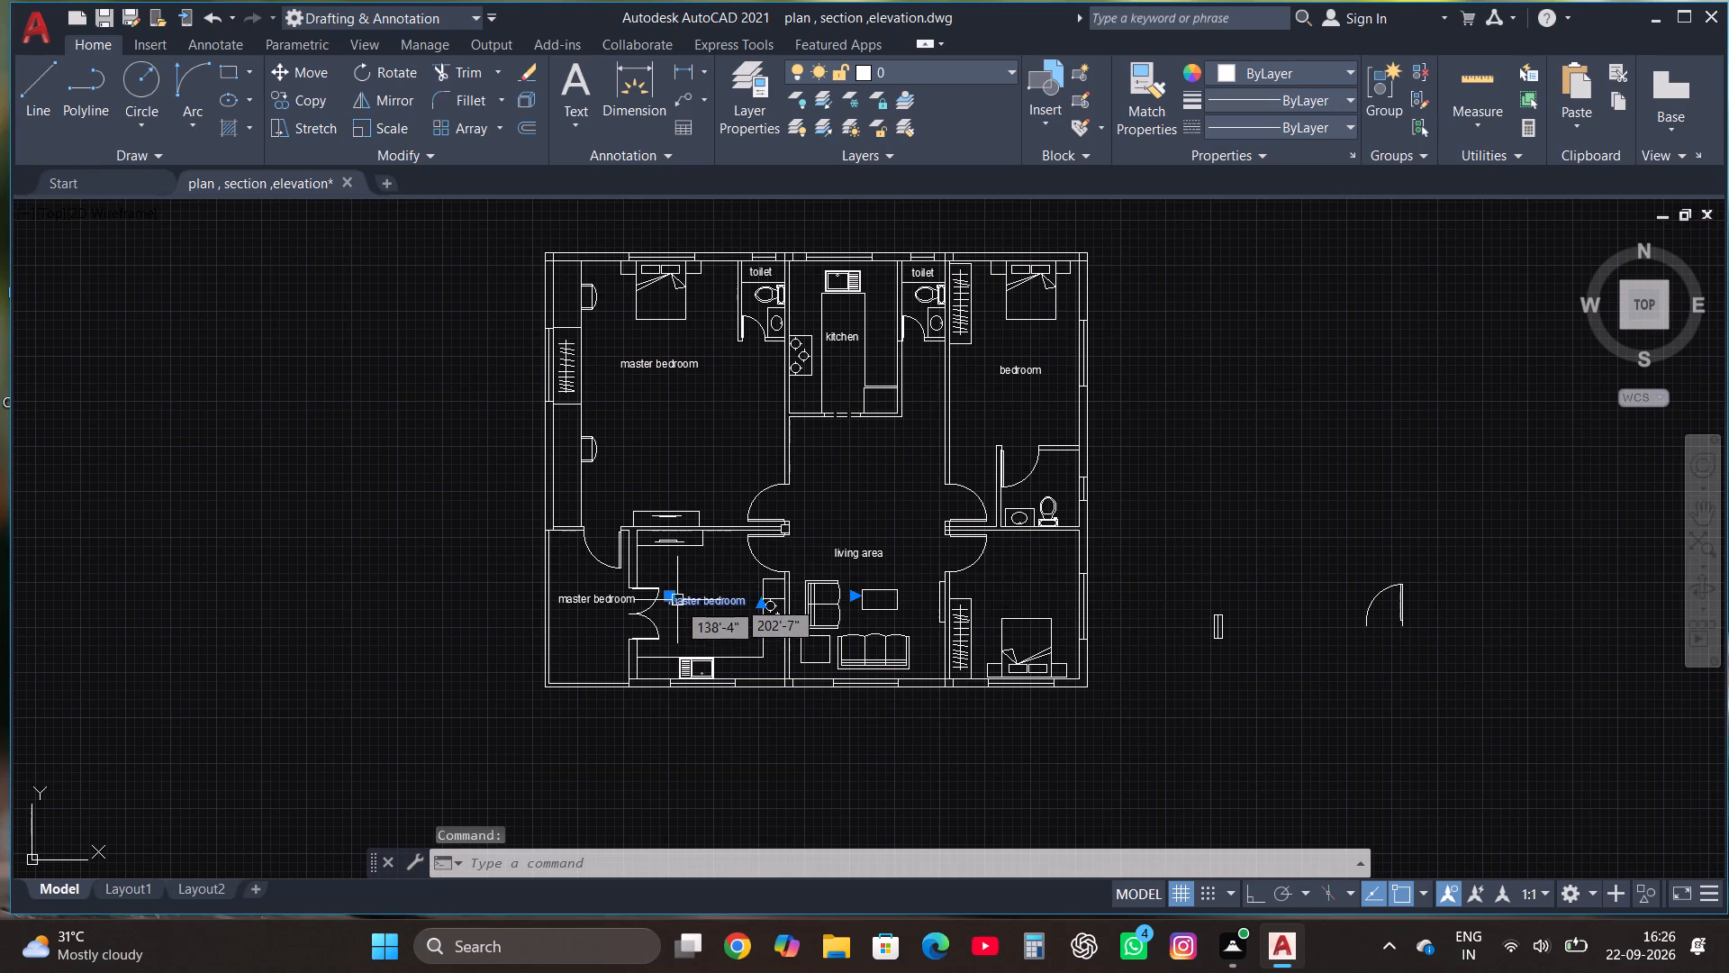
pyautogui.press('Delete')
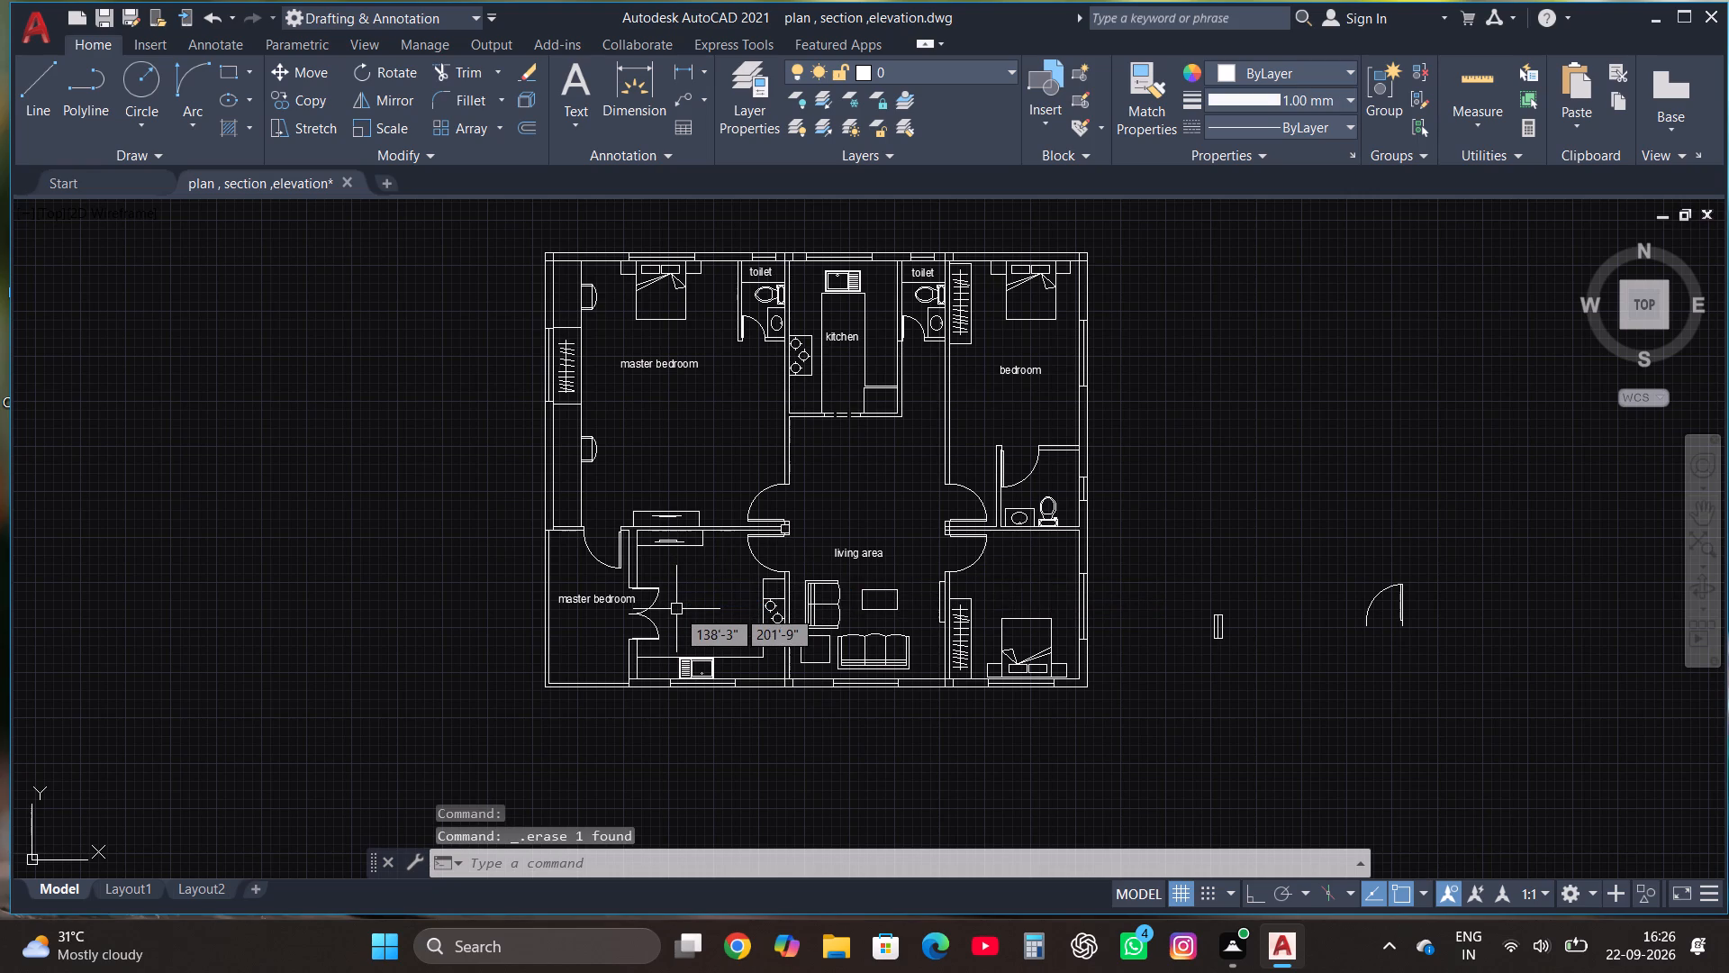
# Change the "master bedroom" label in the southwest corner space to "balcony".
pyautogui.scroll(2, 604, 592)
pyautogui.click(568, 628)
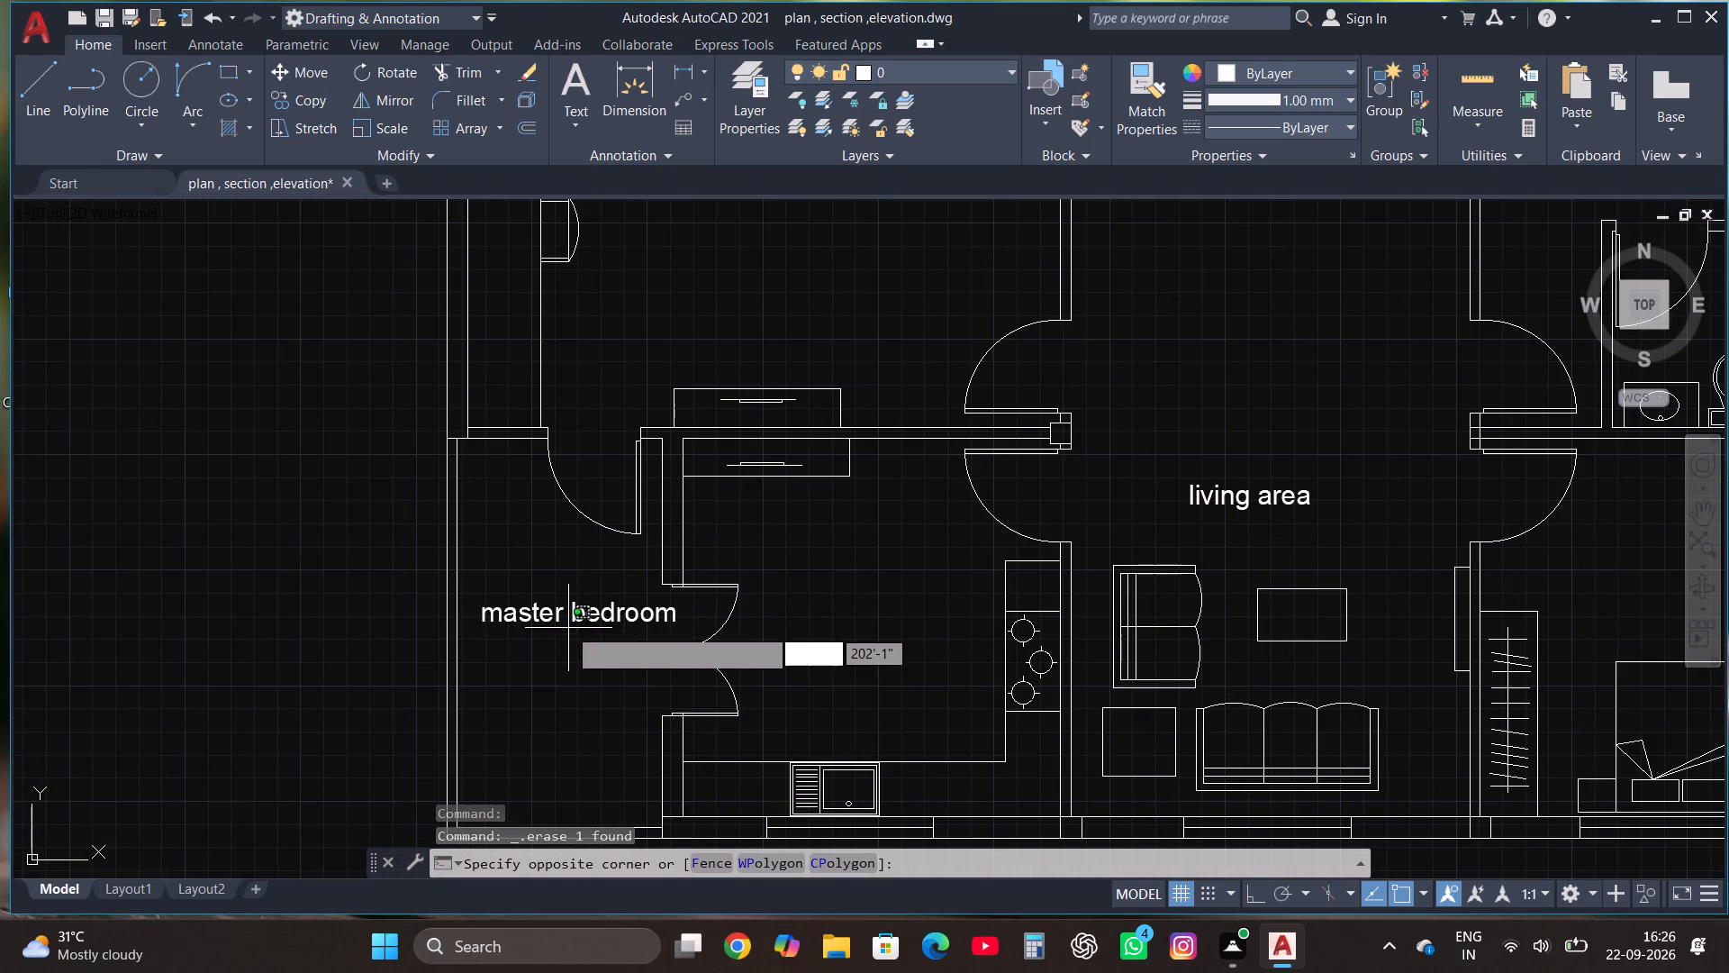
pyautogui.click(543, 615)
pyautogui.rightClick(540, 615)
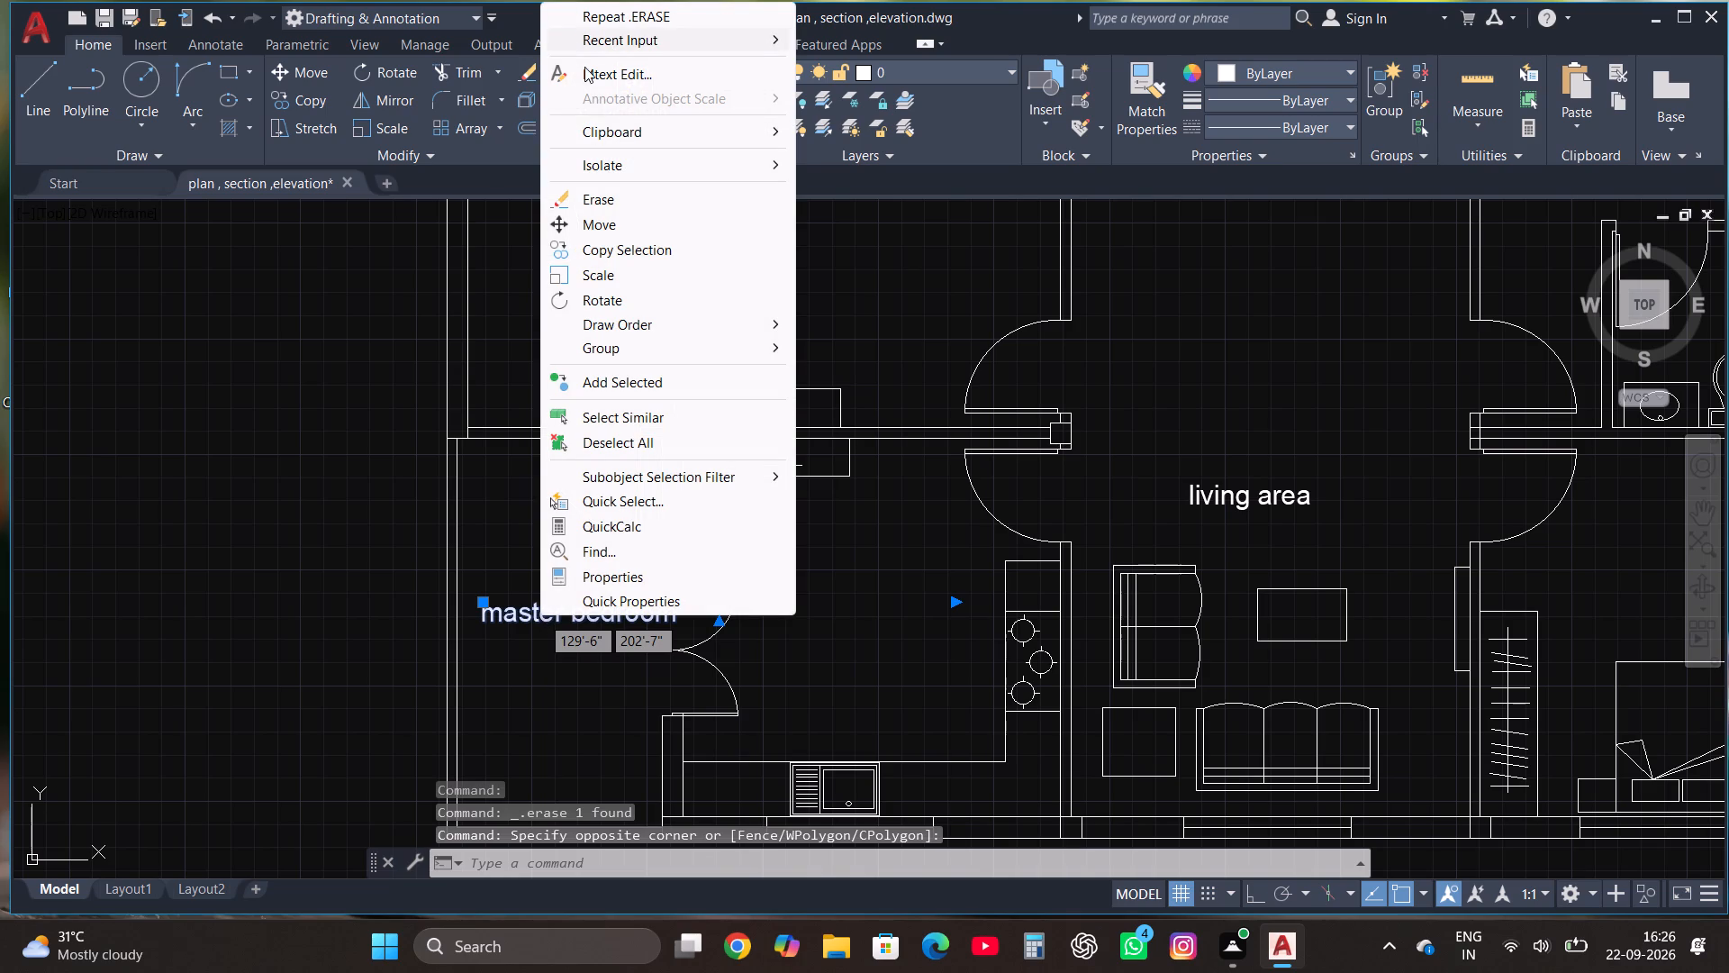
pyautogui.click(595, 79)
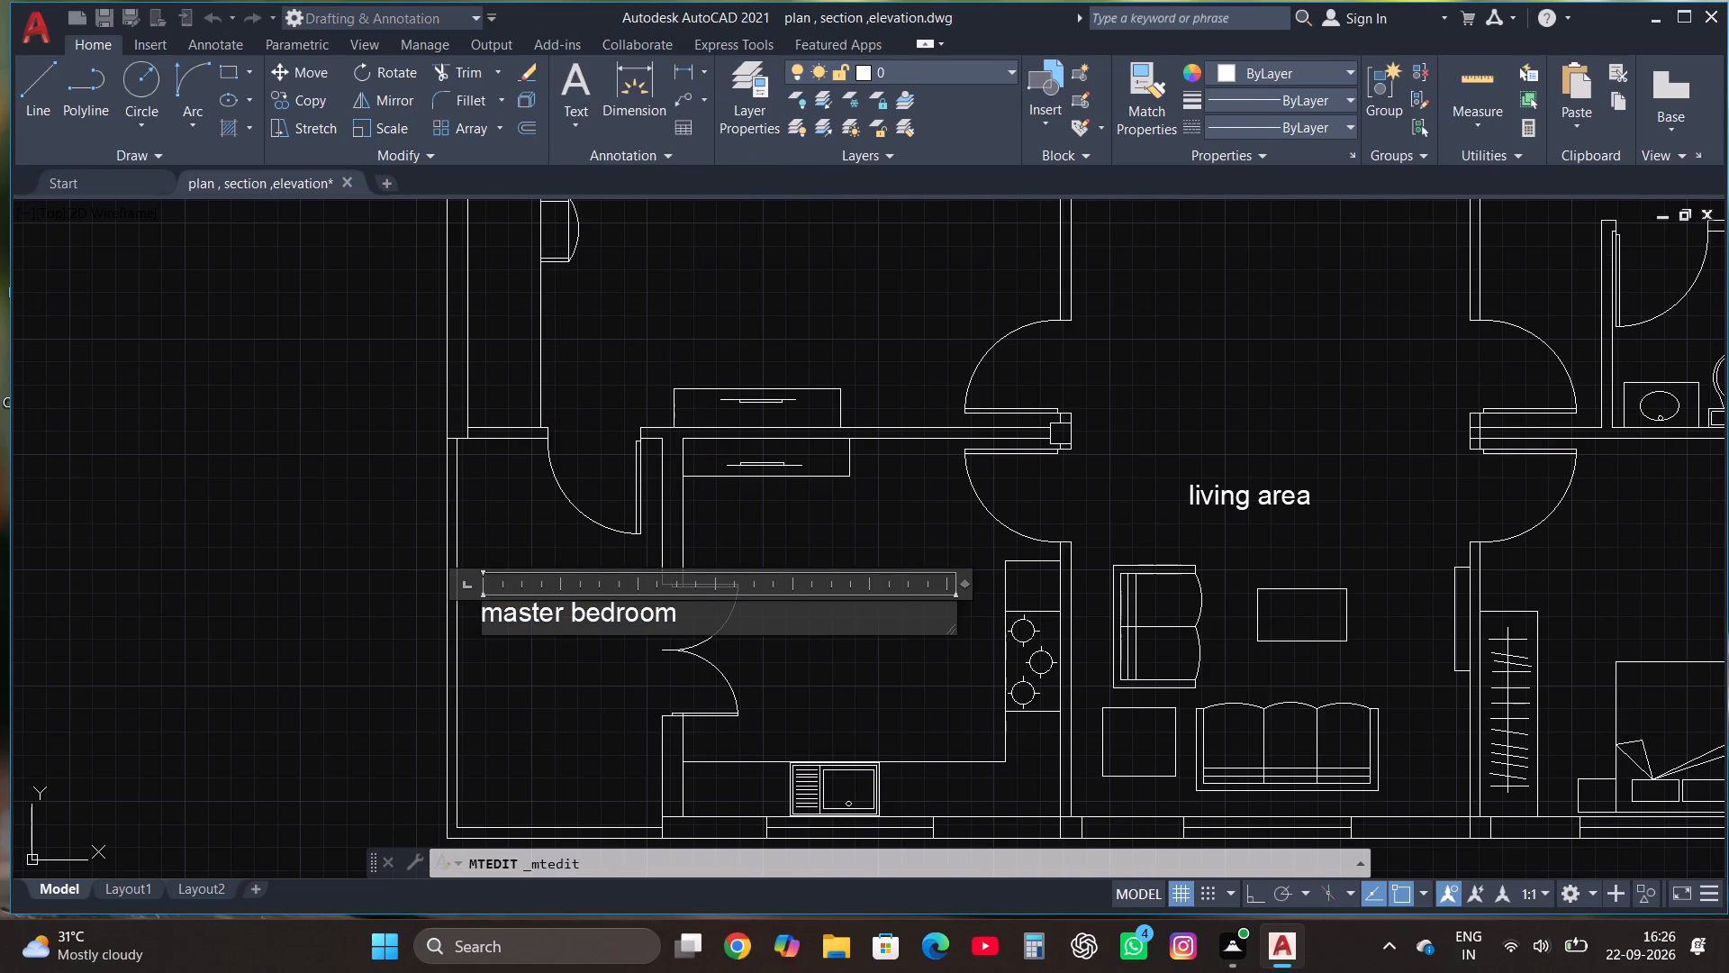
pyautogui.click(675, 626)
pyautogui.press('BackSpace')
pyautogui.press('BackSpace')
pyautogui.press('BackSpace')
pyautogui.press('BackSpace')
pyautogui.press('BackSpace')
pyautogui.press('BackSpace')
pyautogui.press('BackSpace')
pyautogui.press('BackSpace')
pyautogui.press('BackSpace')
pyautogui.press('BackSpace')
pyautogui.press('BackSpace')
pyautogui.press('BackSpace')
pyautogui.press('BackSpace')
pyautogui.press('BackSpace')
pyautogui.press('BackSpace')
pyautogui.press('BackSpace')
pyautogui.press('BackSpace')
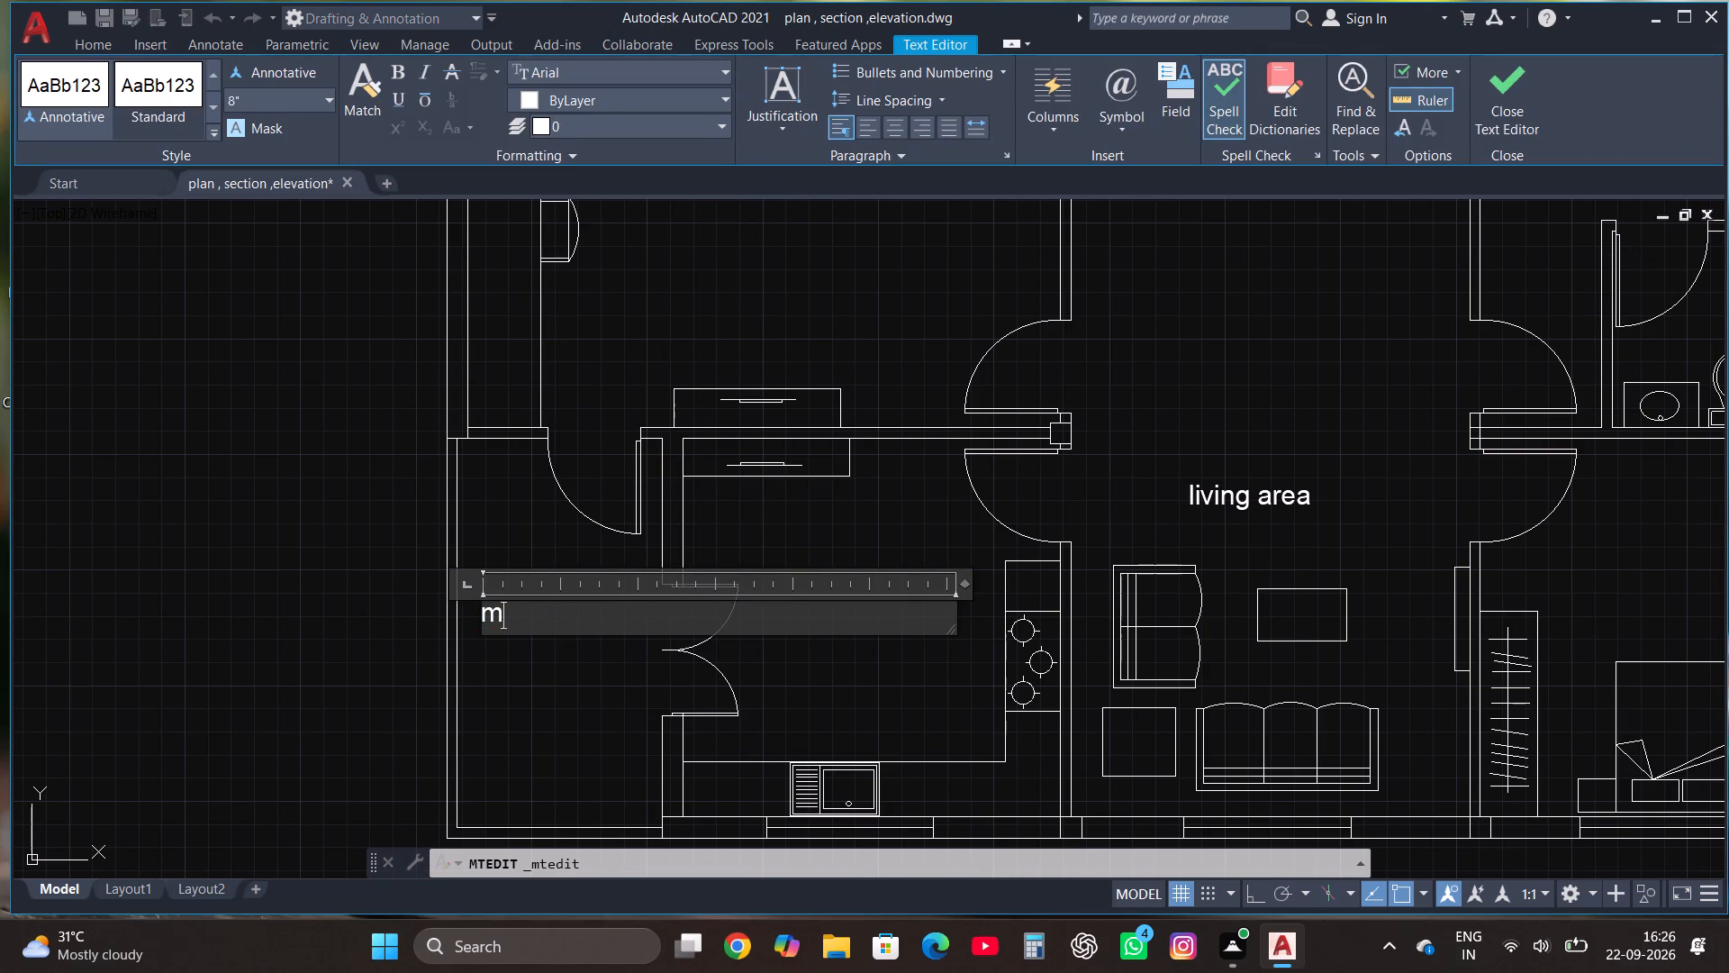
pyautogui.write('balcony')
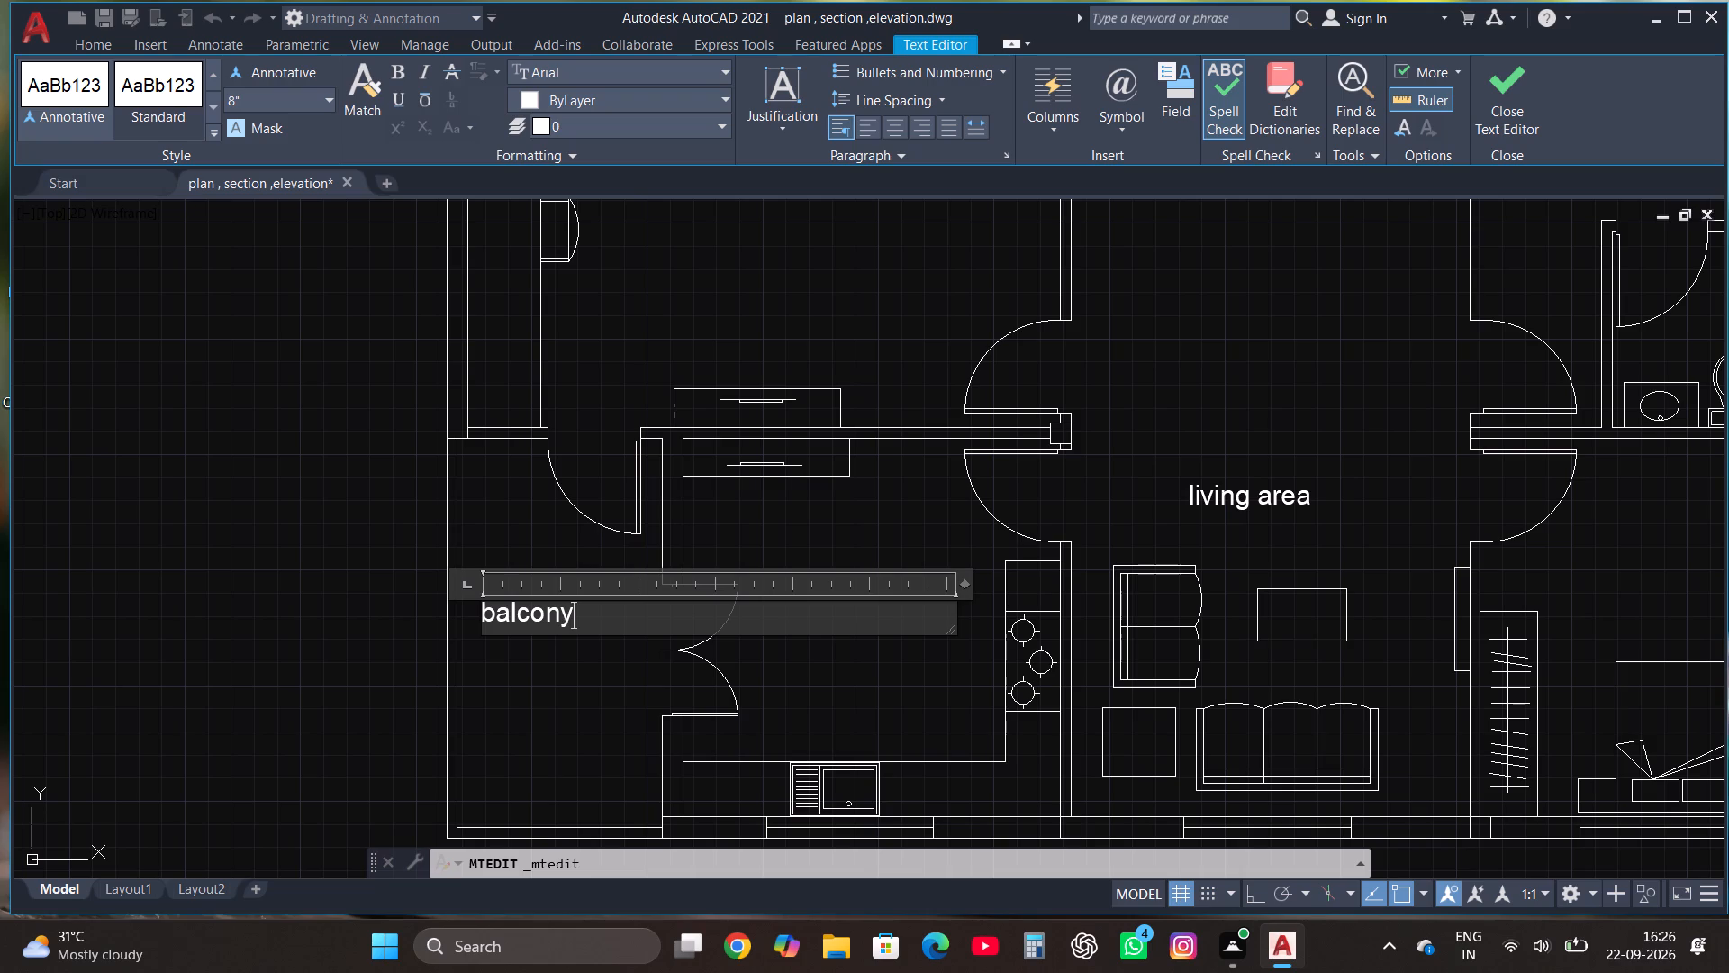
pyautogui.click(1498, 101)
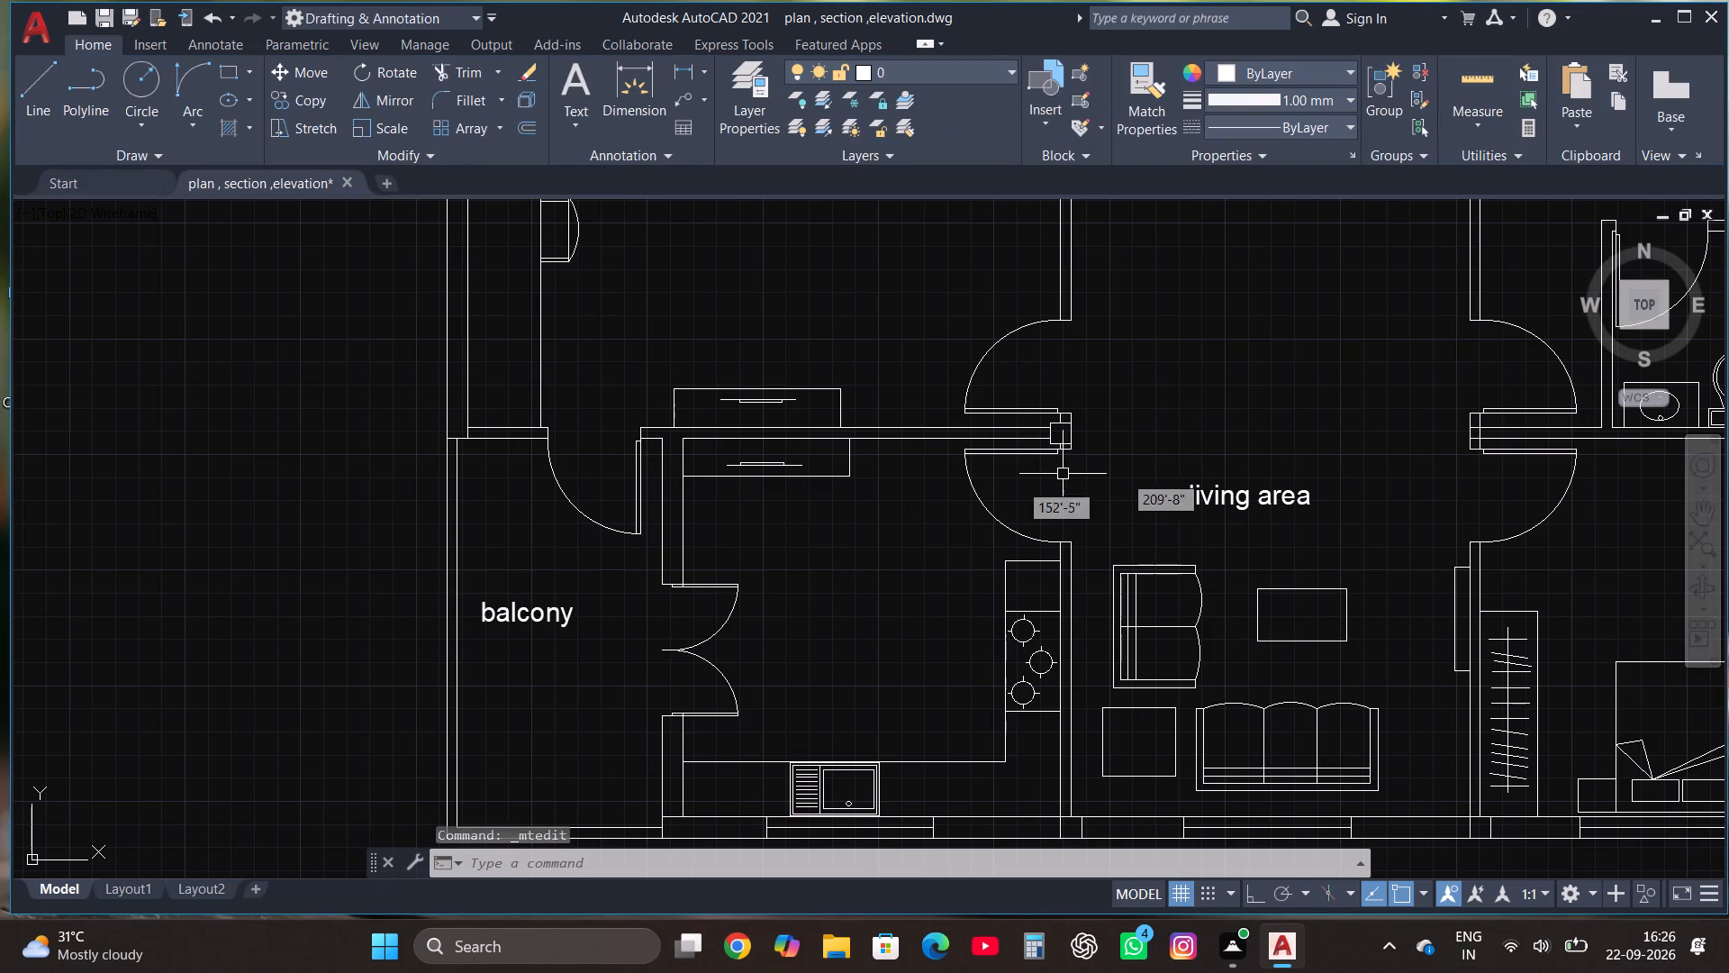
# Copy the "kitchen" label from the northern kitchen into the middle of the southern room with the stove and sink.
pyautogui.scroll(-3, 844, 668)
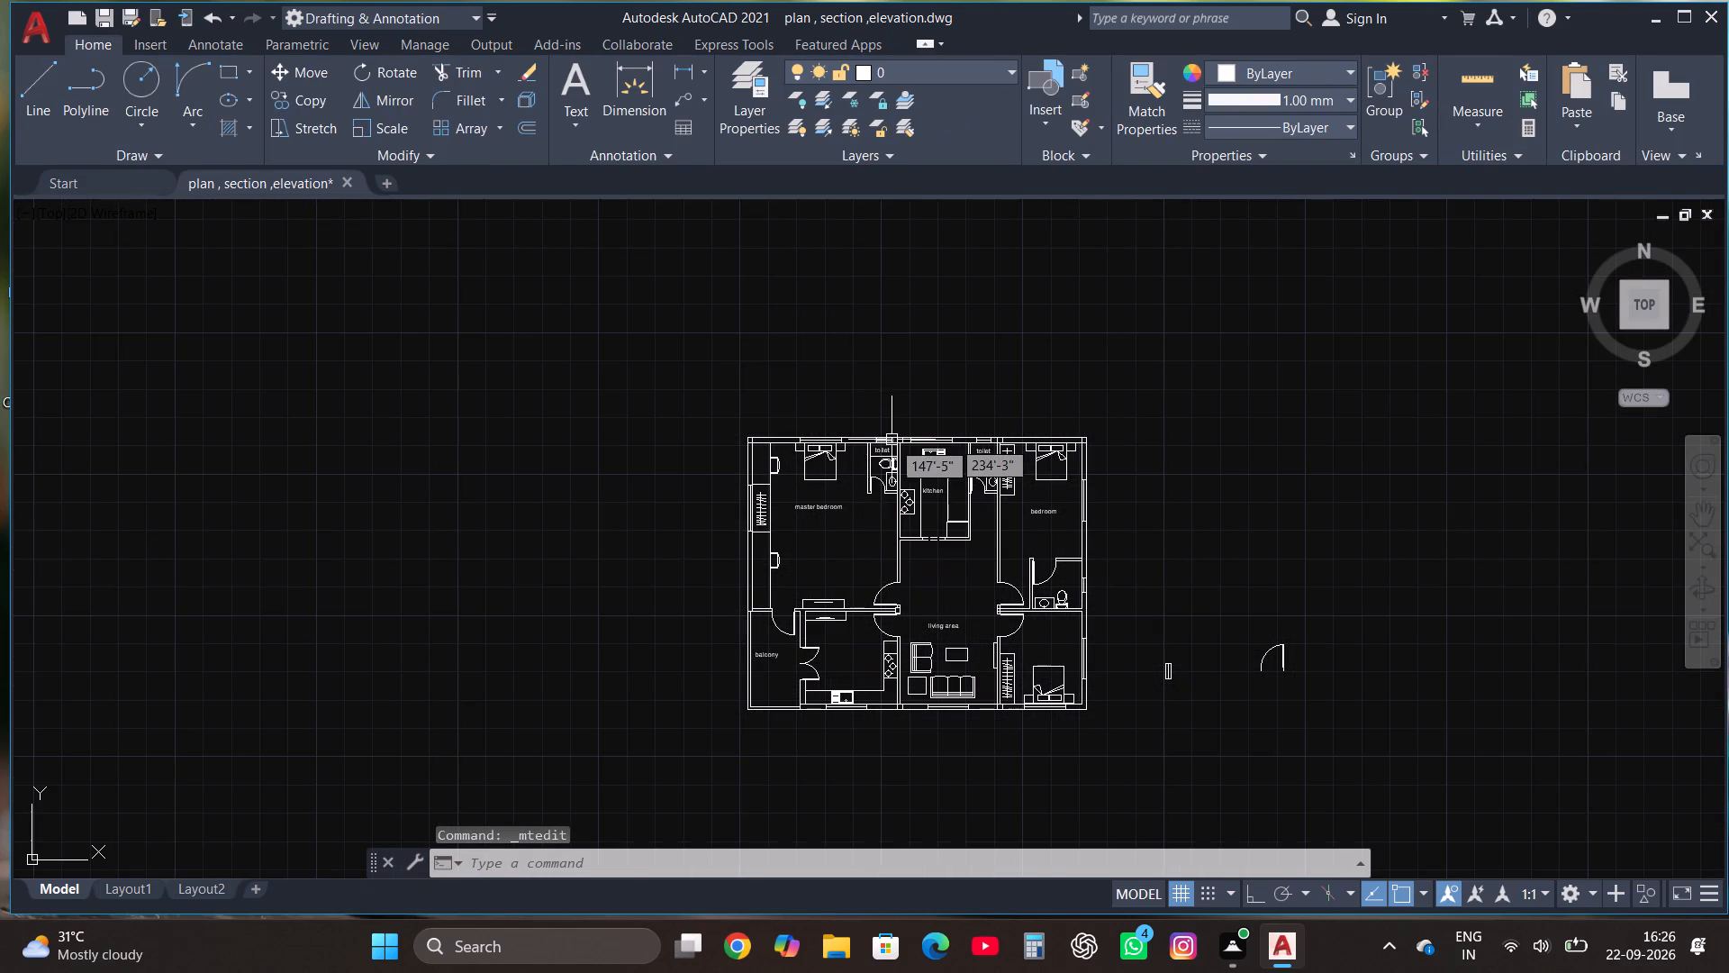
pyautogui.scroll(2, 910, 479)
pyautogui.click(963, 500)
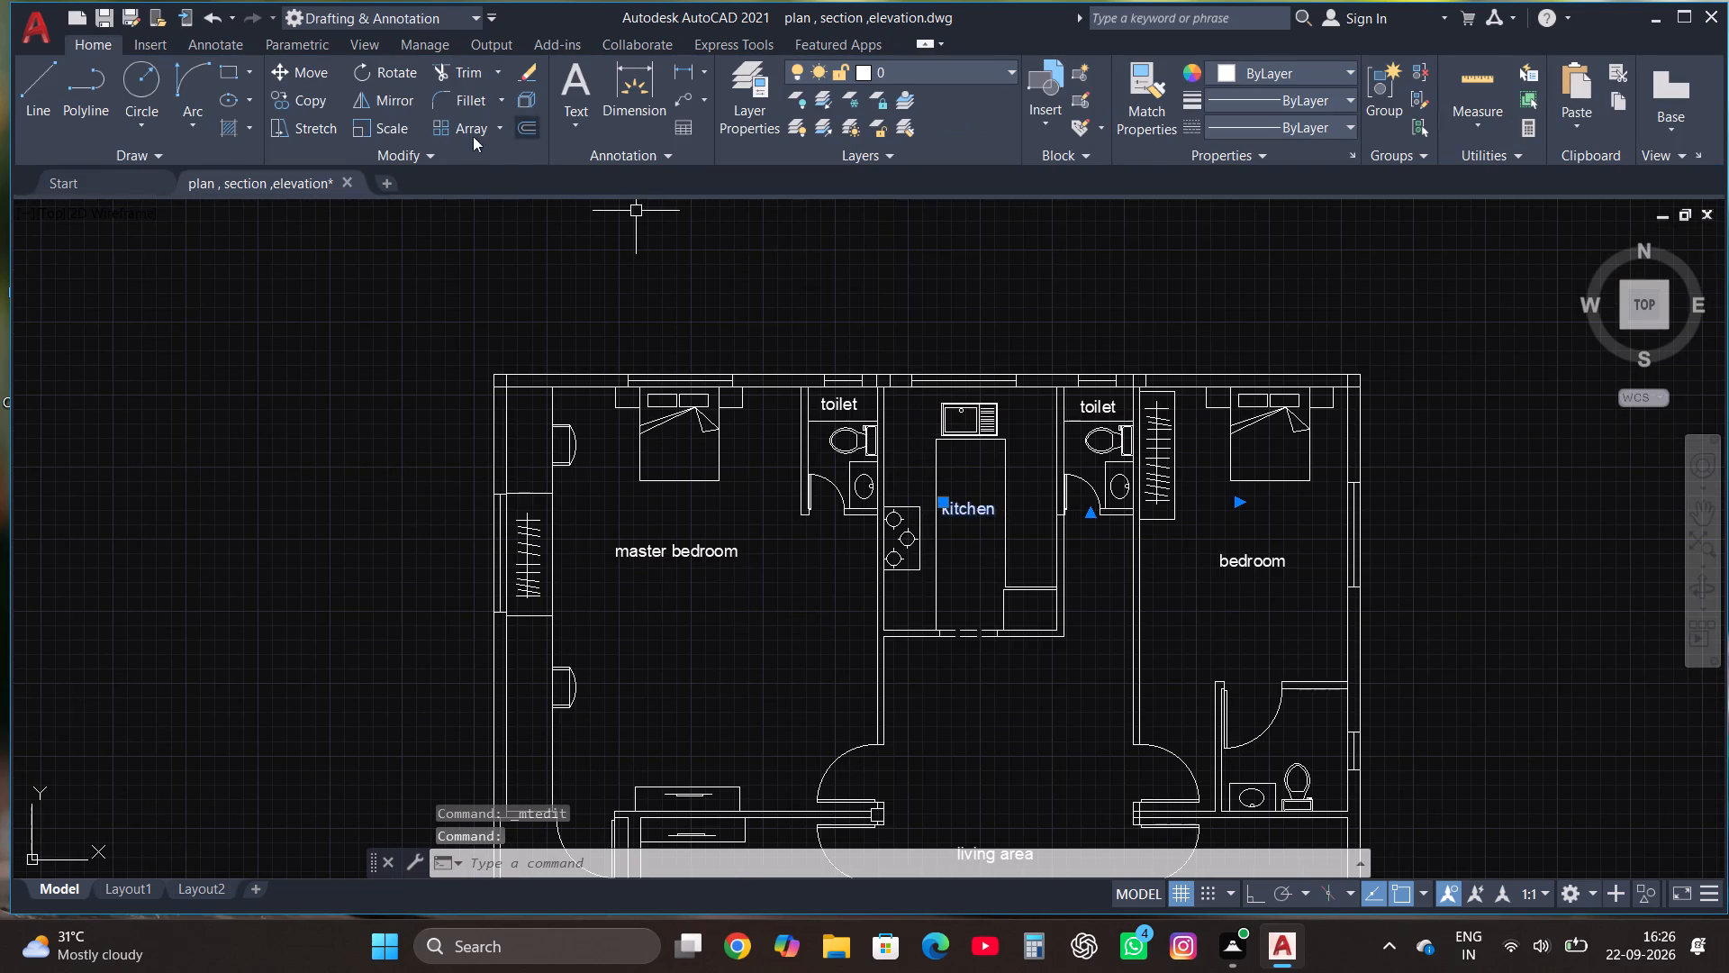
pyautogui.click(294, 105)
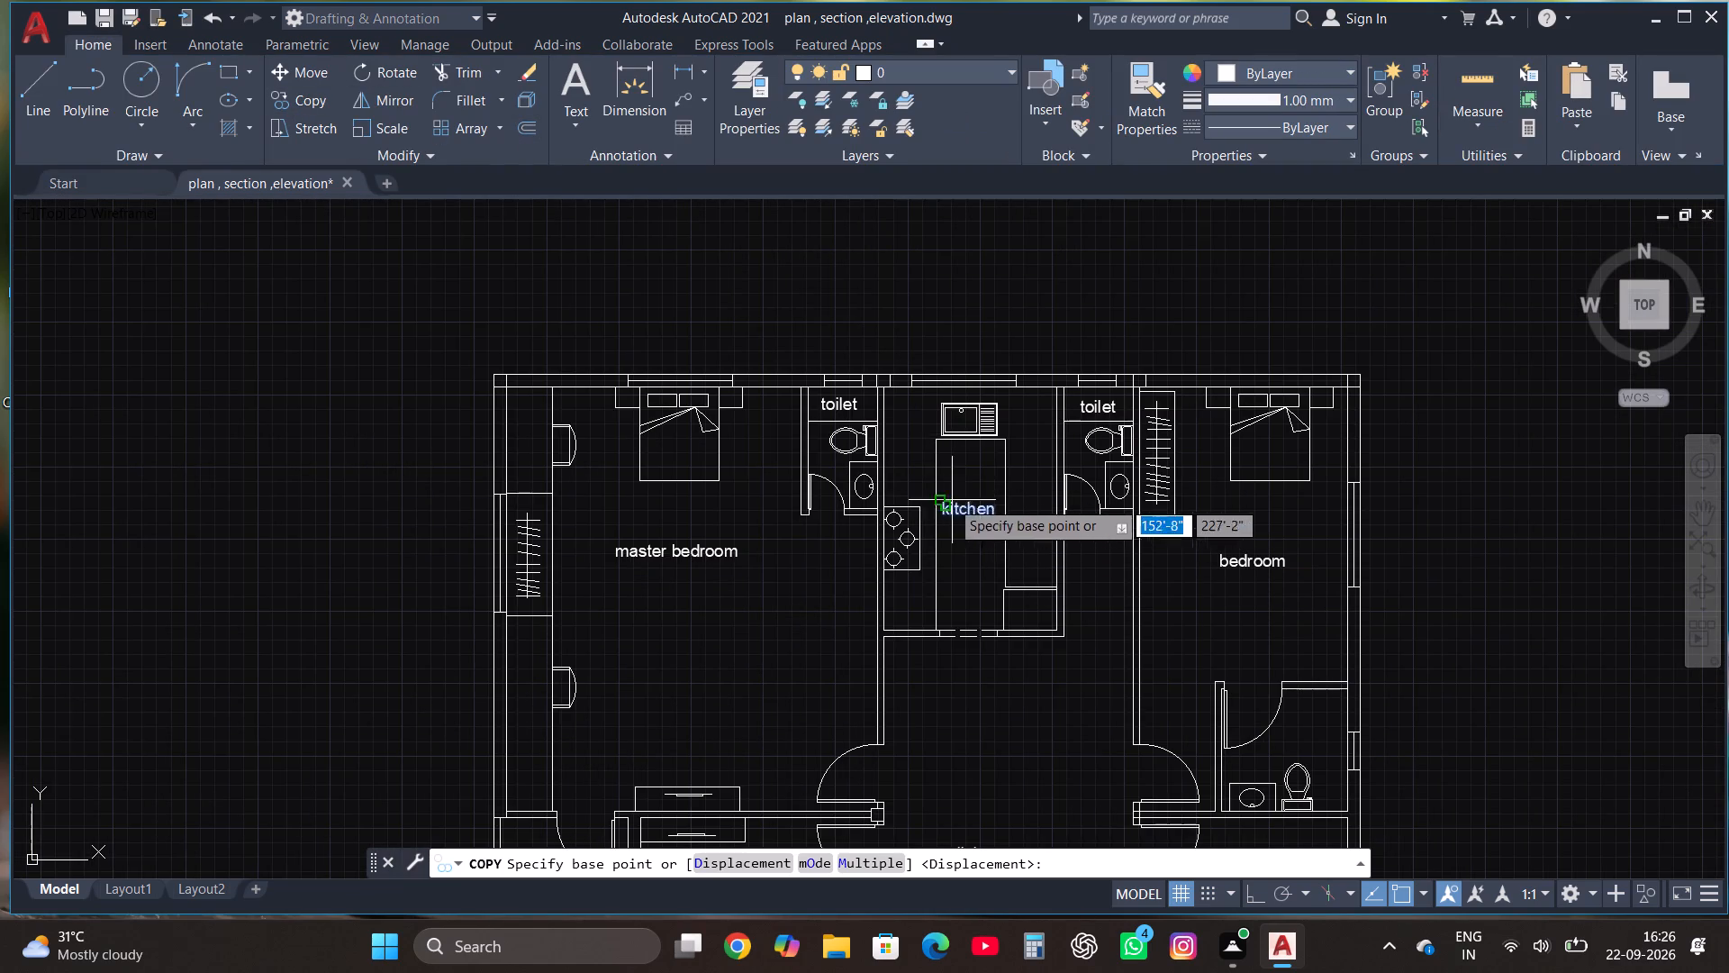
pyautogui.click(950, 500)
pyautogui.scroll(-3, 983, 393)
pyautogui.scroll(3, 951, 518)
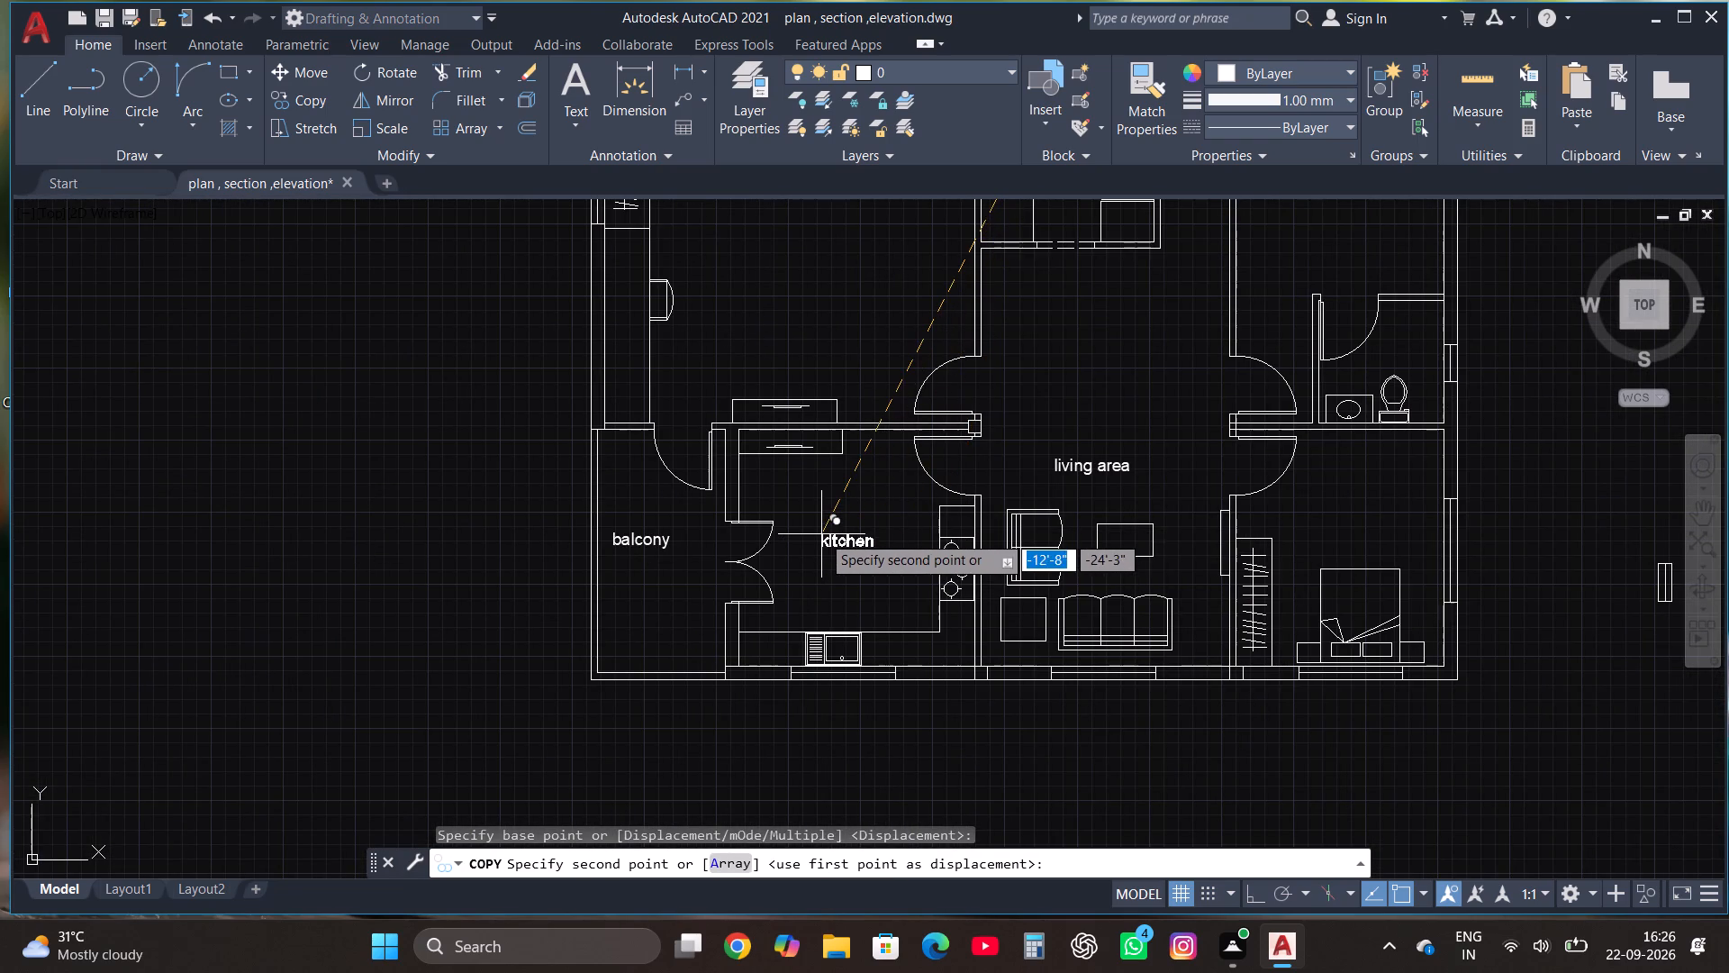
pyautogui.click(821, 534)
# Copy the "bedroom" label from the northeast bedroom into the southeast bedroom, just above the bed.
pyautogui.scroll(-1, 866, 614)
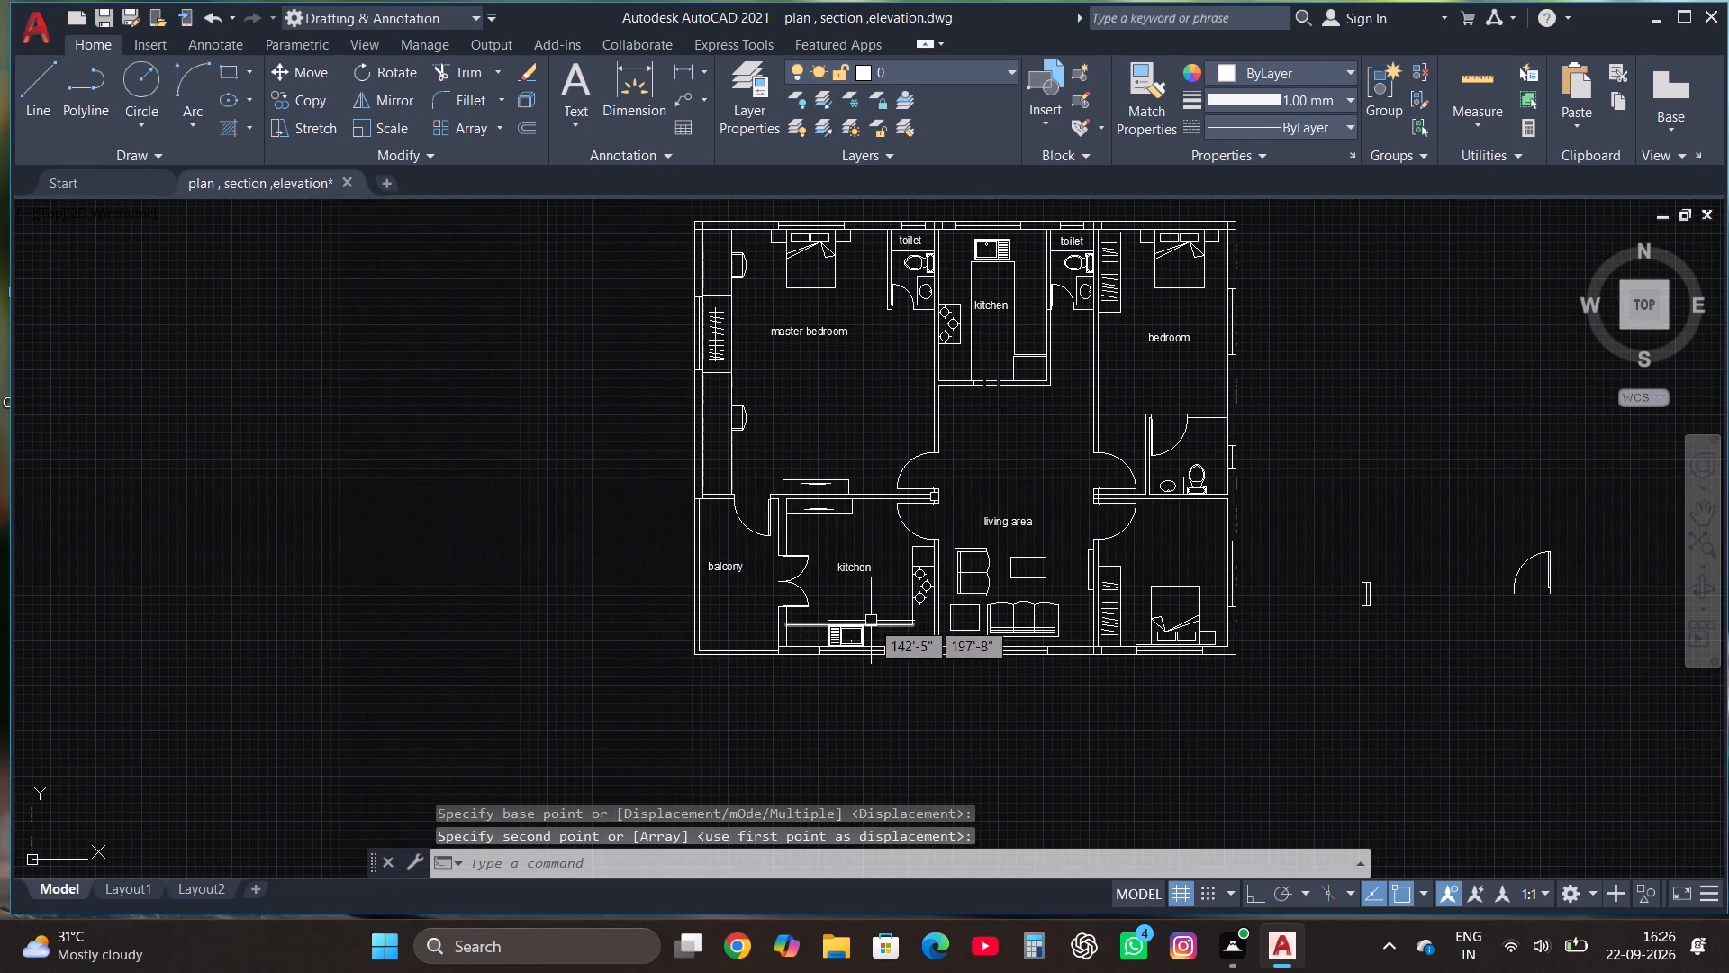
pyautogui.click(1175, 334)
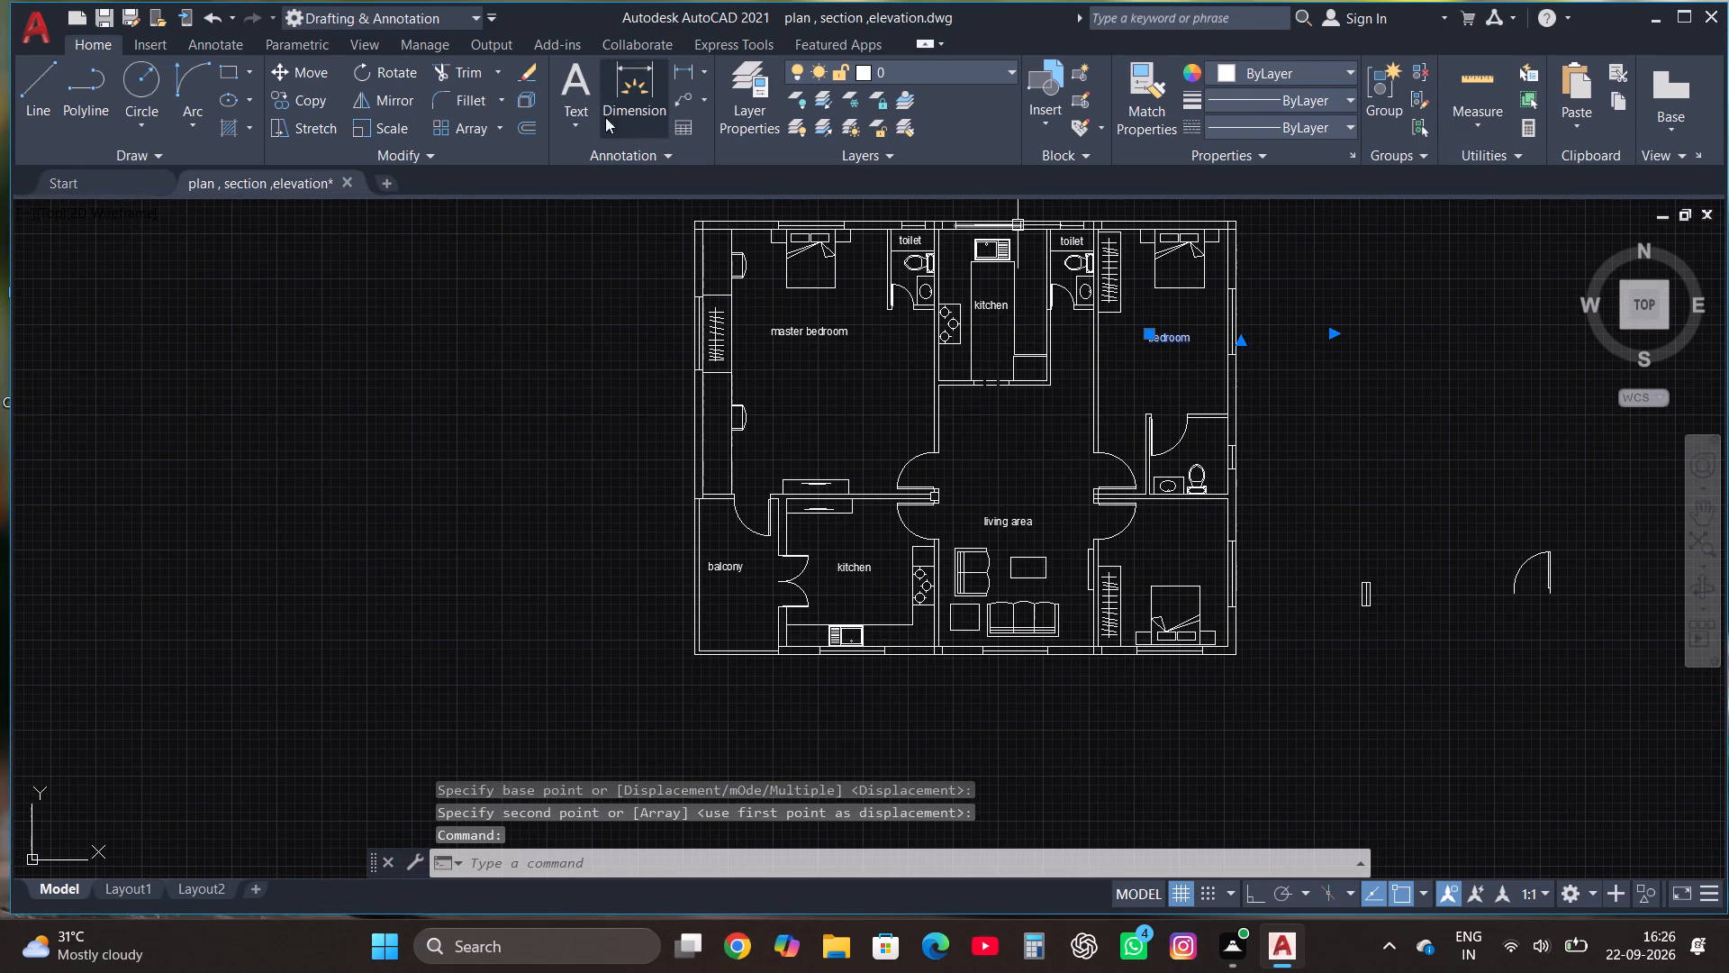
pyautogui.click(305, 96)
pyautogui.click(1161, 338)
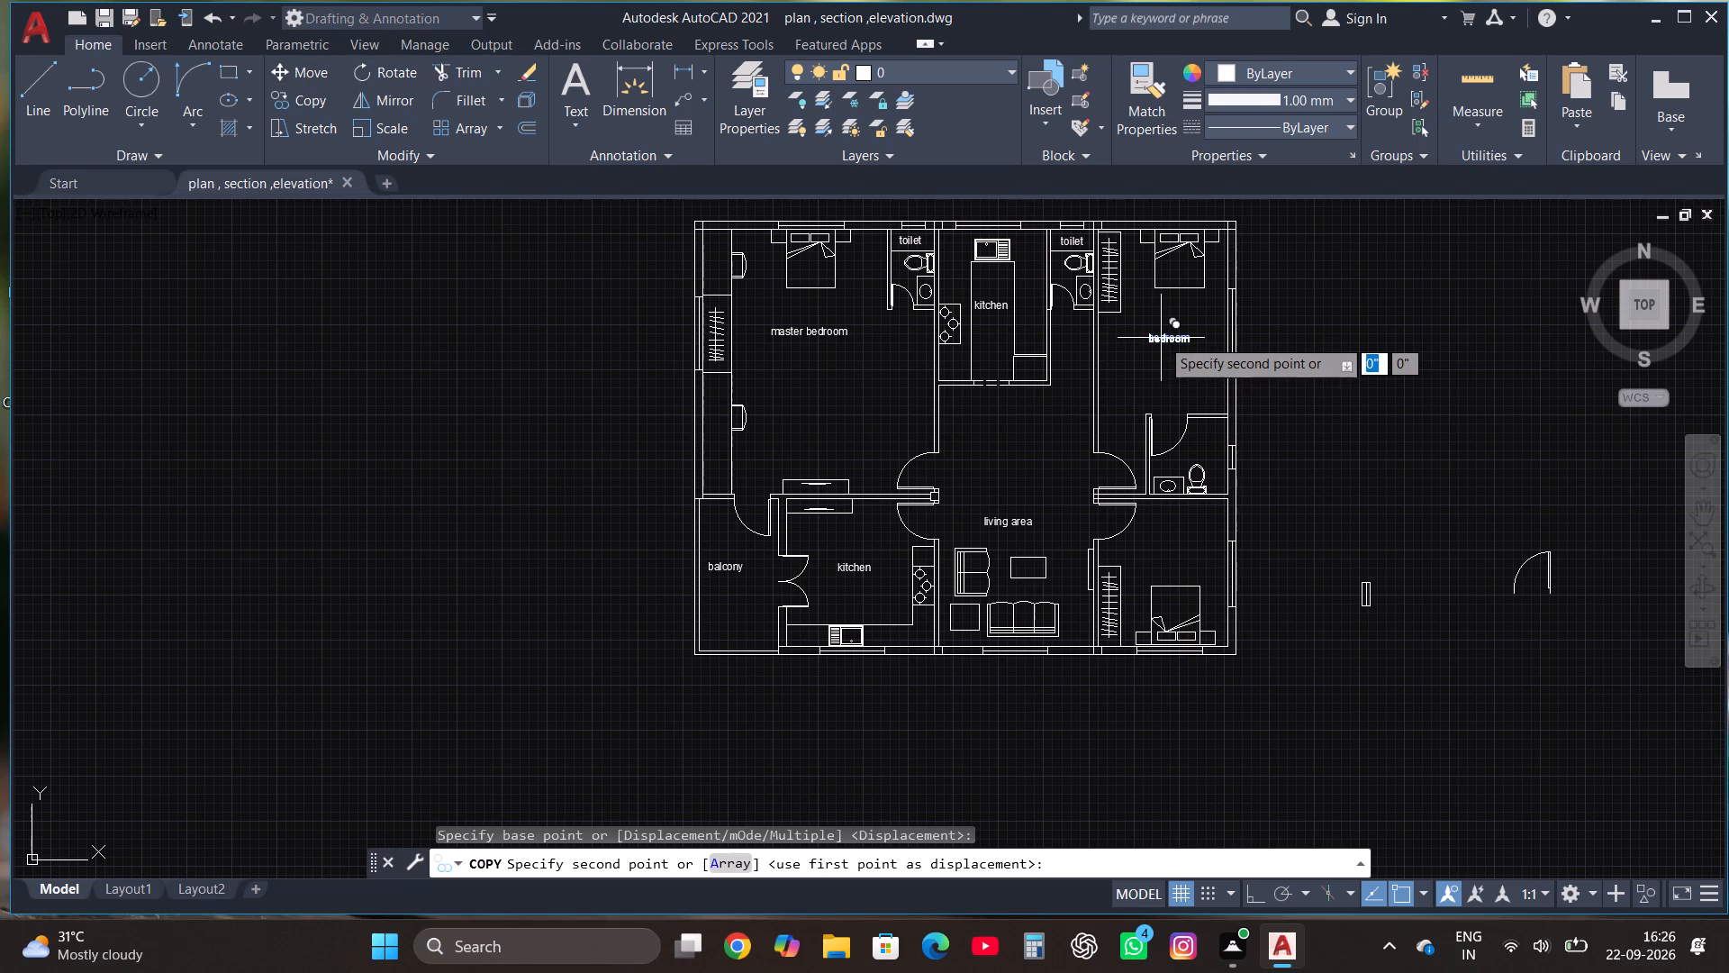
pyautogui.click(1166, 551)
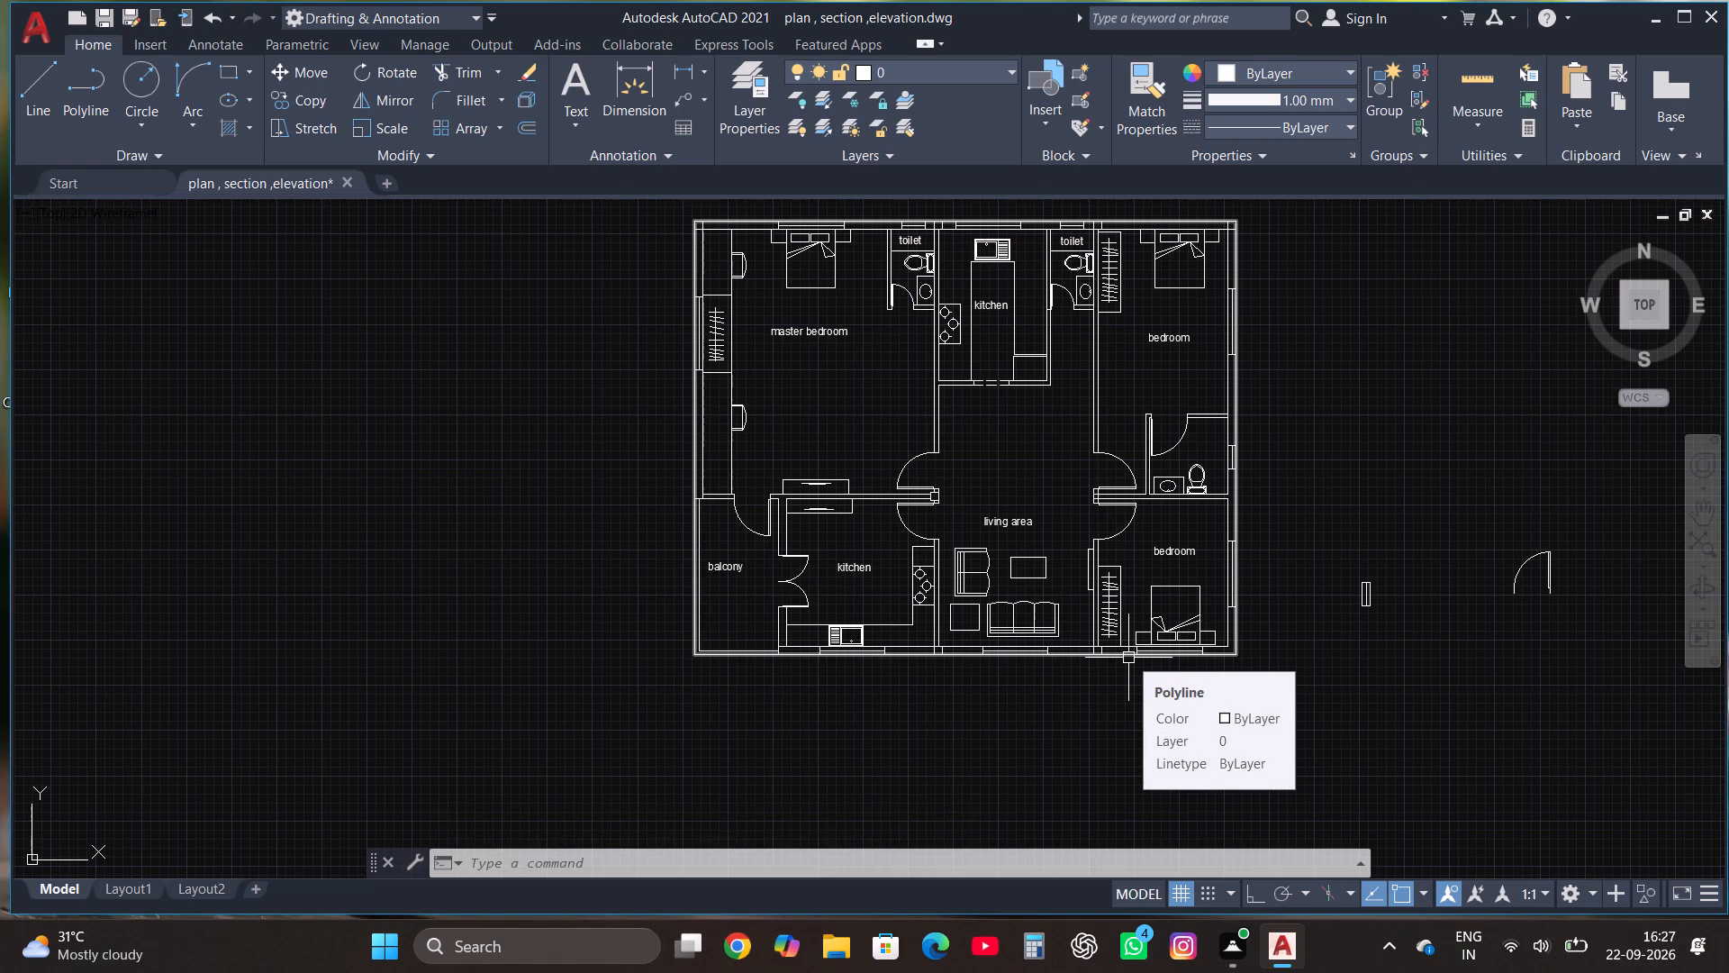
# Delete the leftover window and door symbols lying outside the plan to the east.
pyautogui.click(1344, 673)
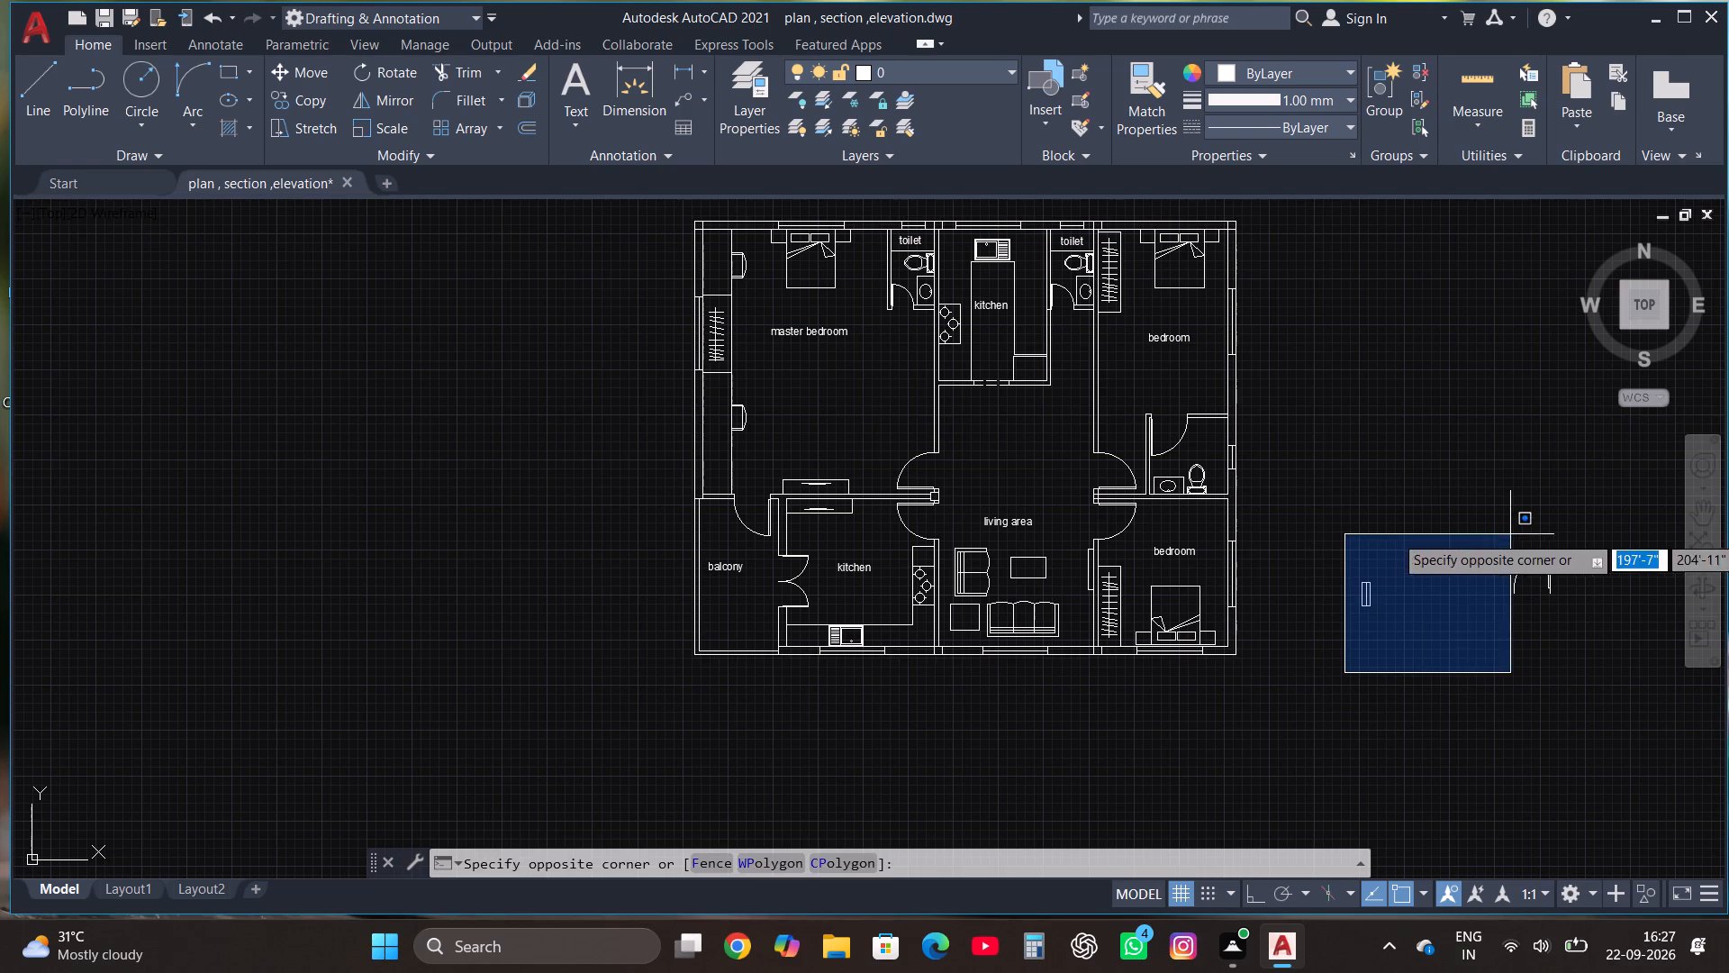
pyautogui.click(1567, 524)
pyautogui.press('Delete')
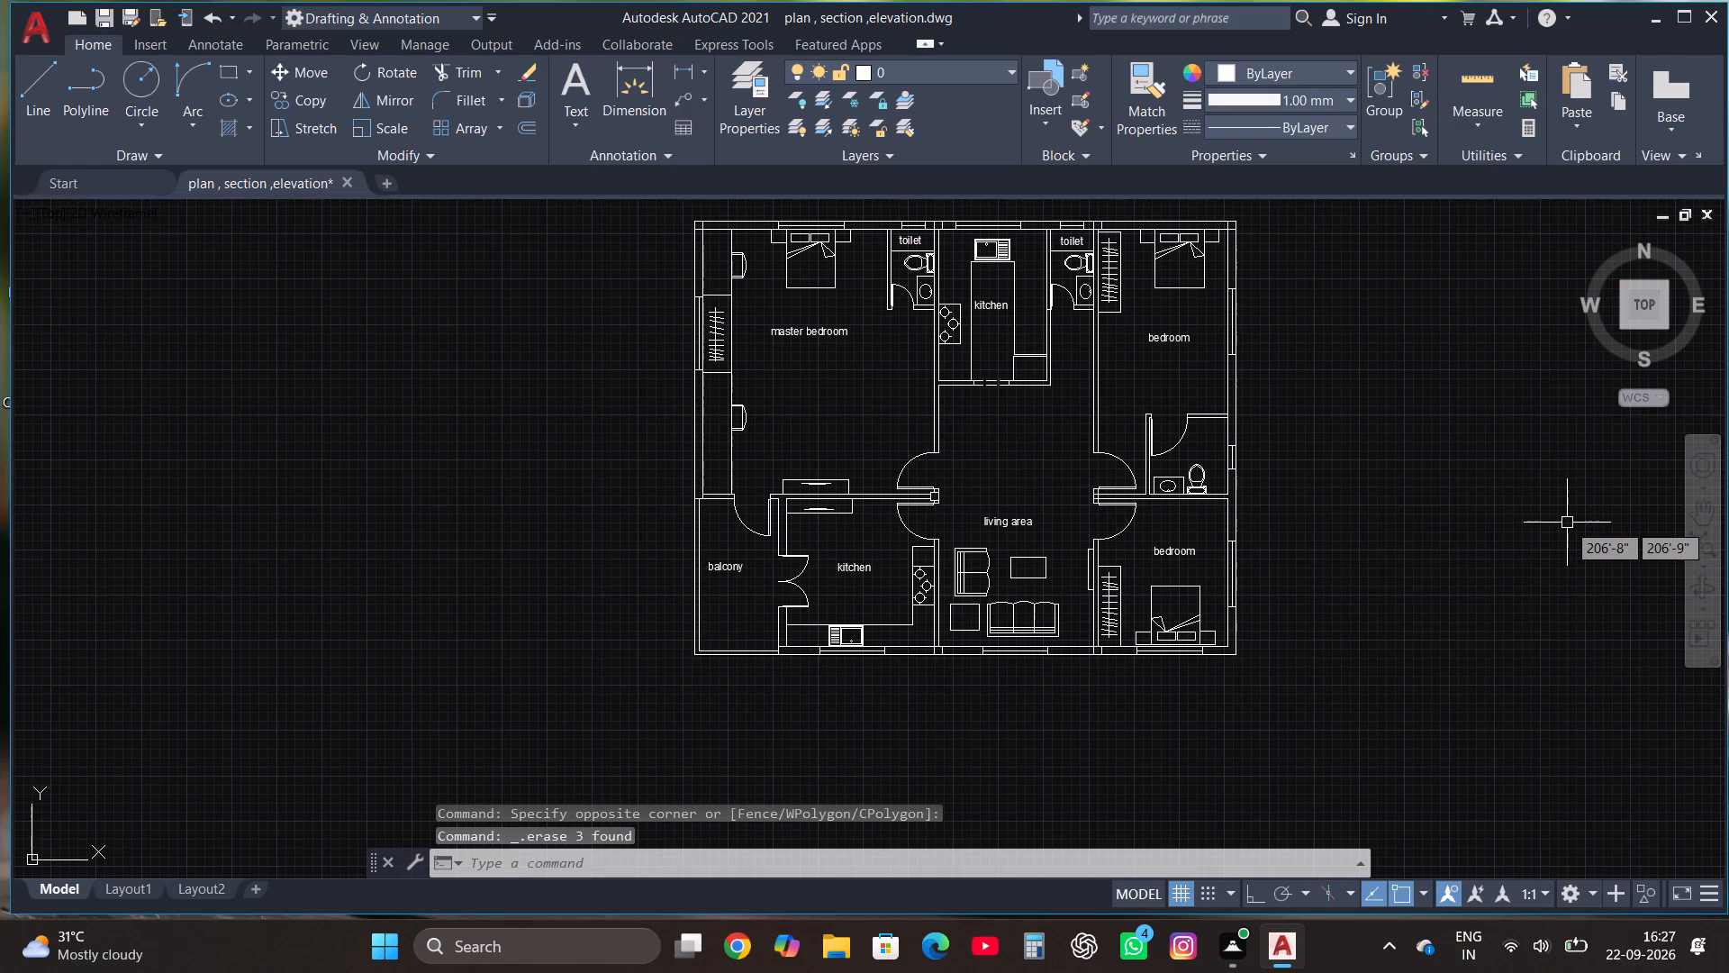
# Copy the entire labelled floor plan straight south by about 70 feet with Ortho on.
pyautogui.scroll(-1, 1308, 641)
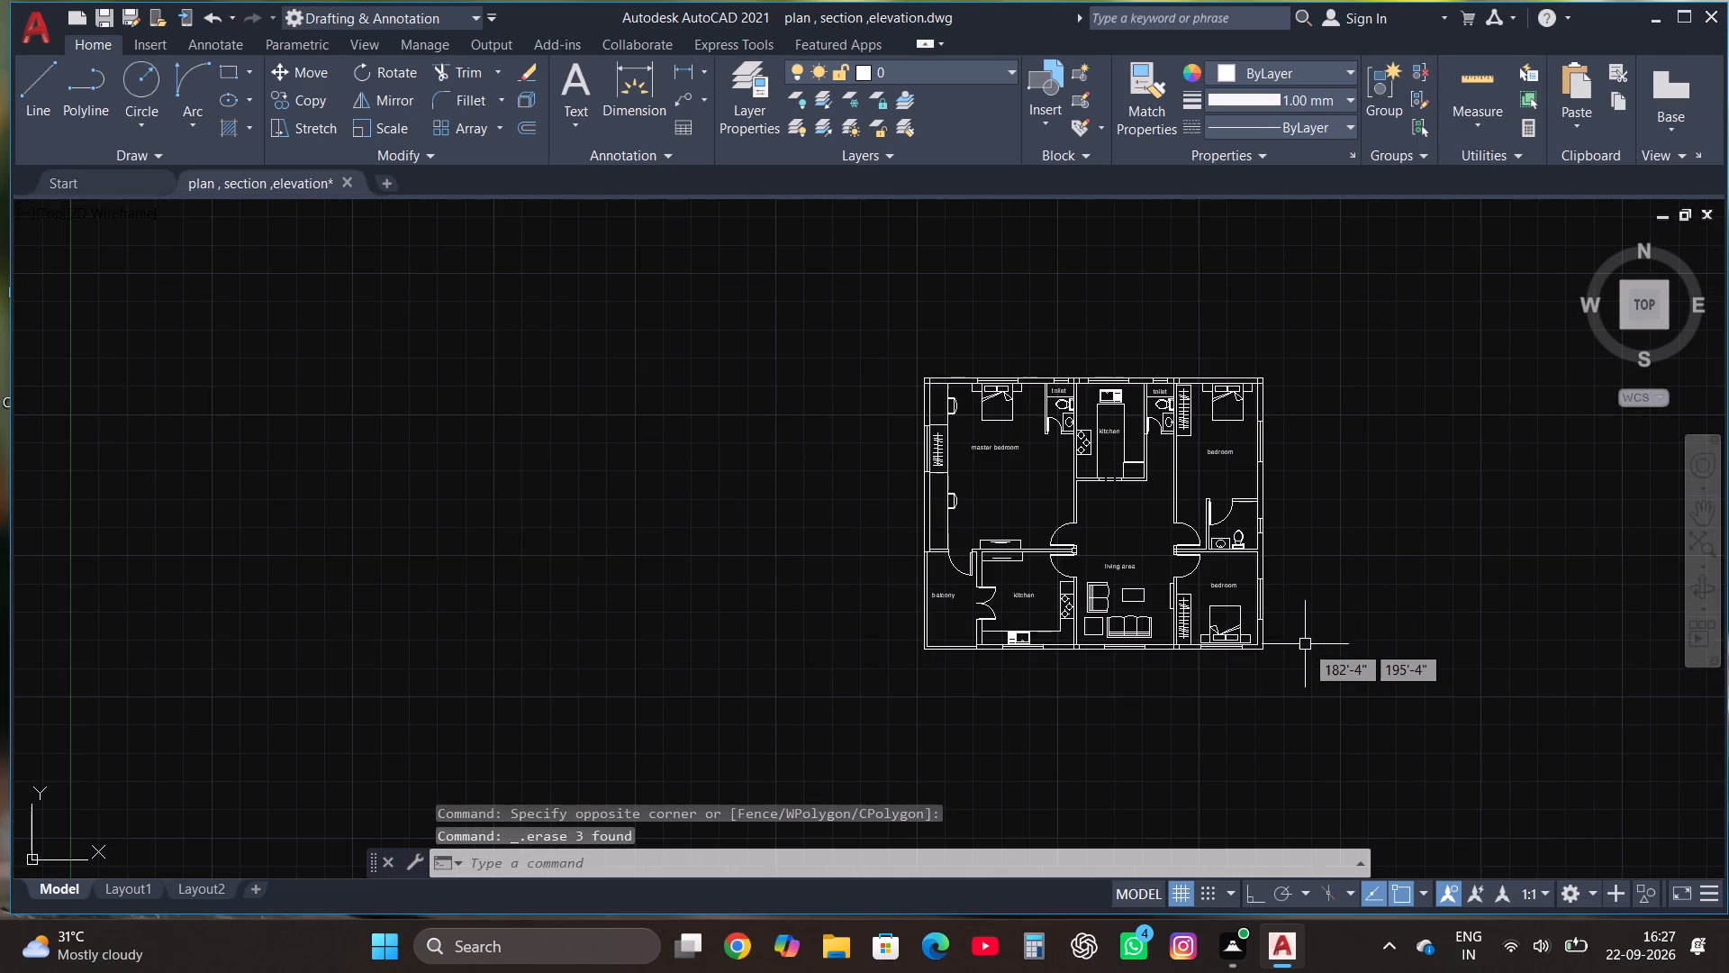
pyautogui.scroll(1, 1305, 644)
pyautogui.scroll(-1, 1285, 677)
pyautogui.scroll(1, 1315, 560)
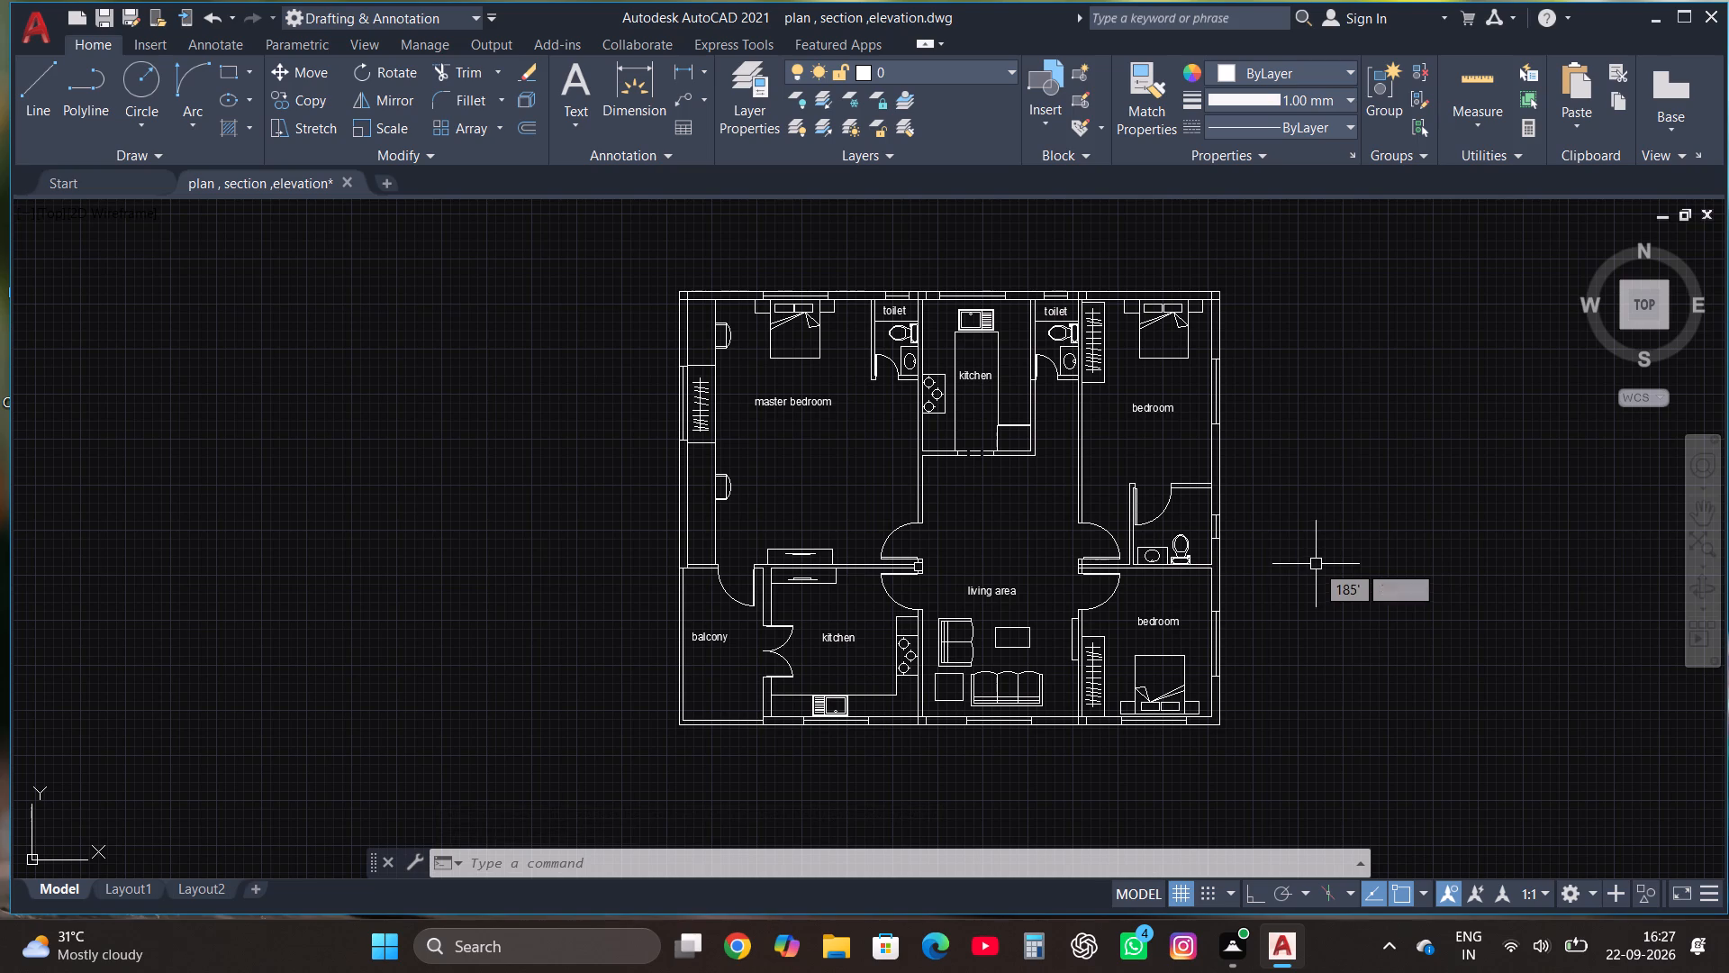
pyautogui.click(621, 755)
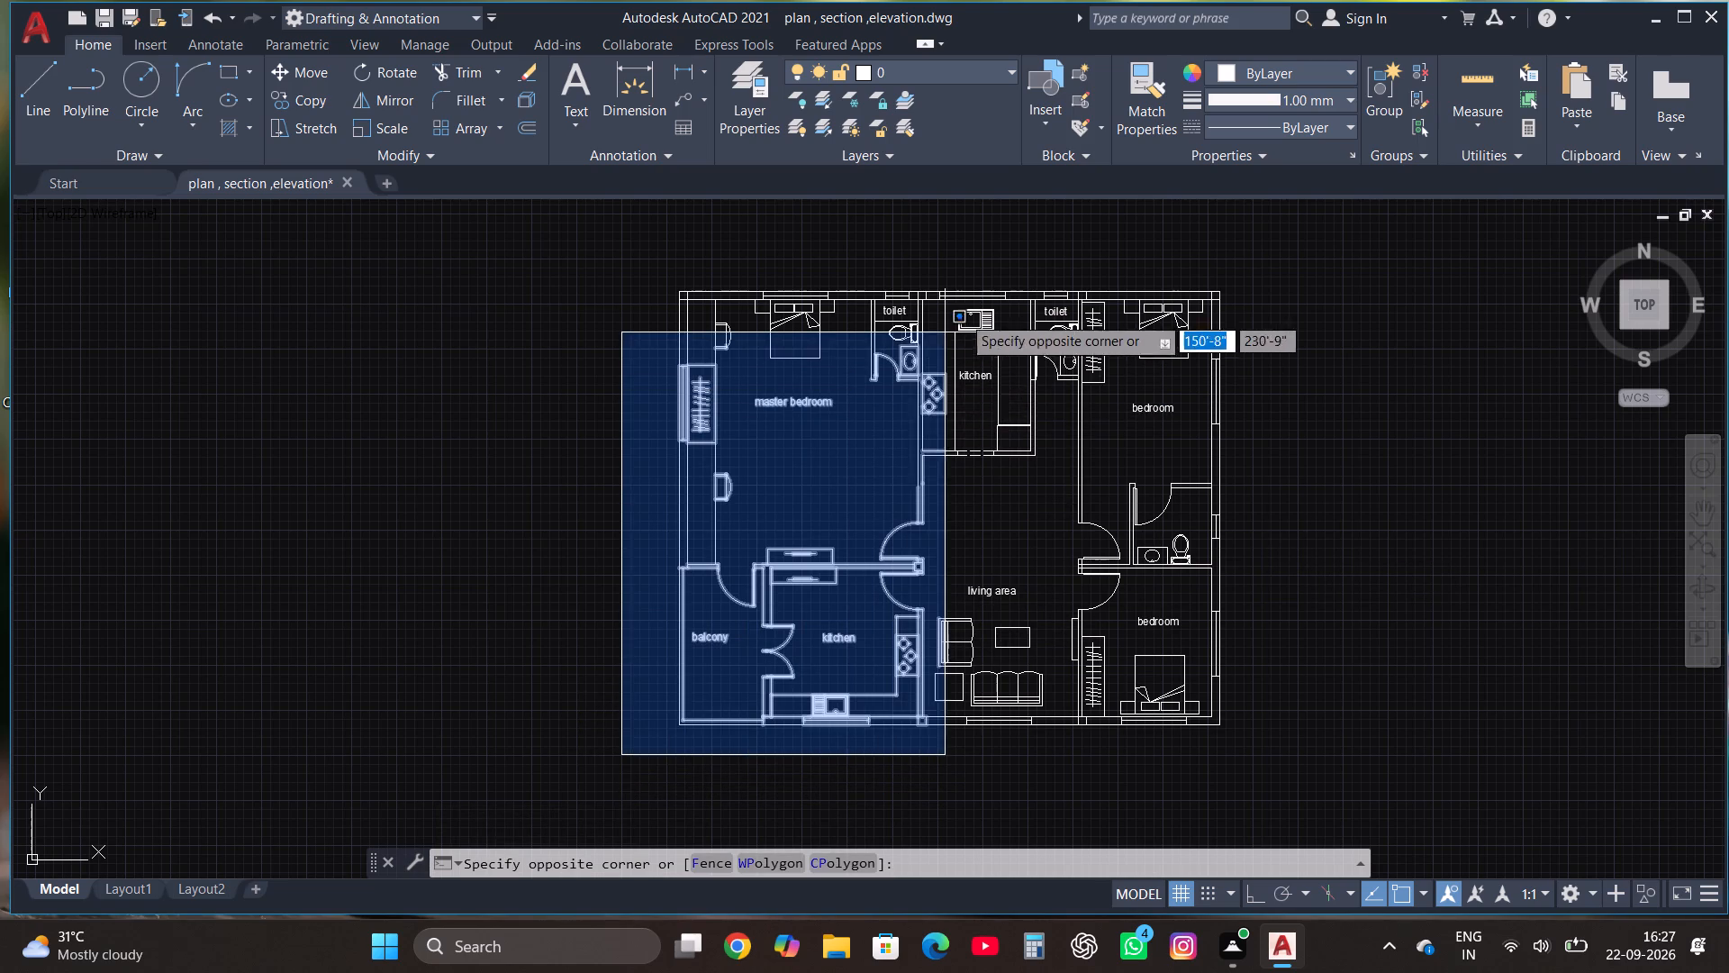
pyautogui.click(1239, 259)
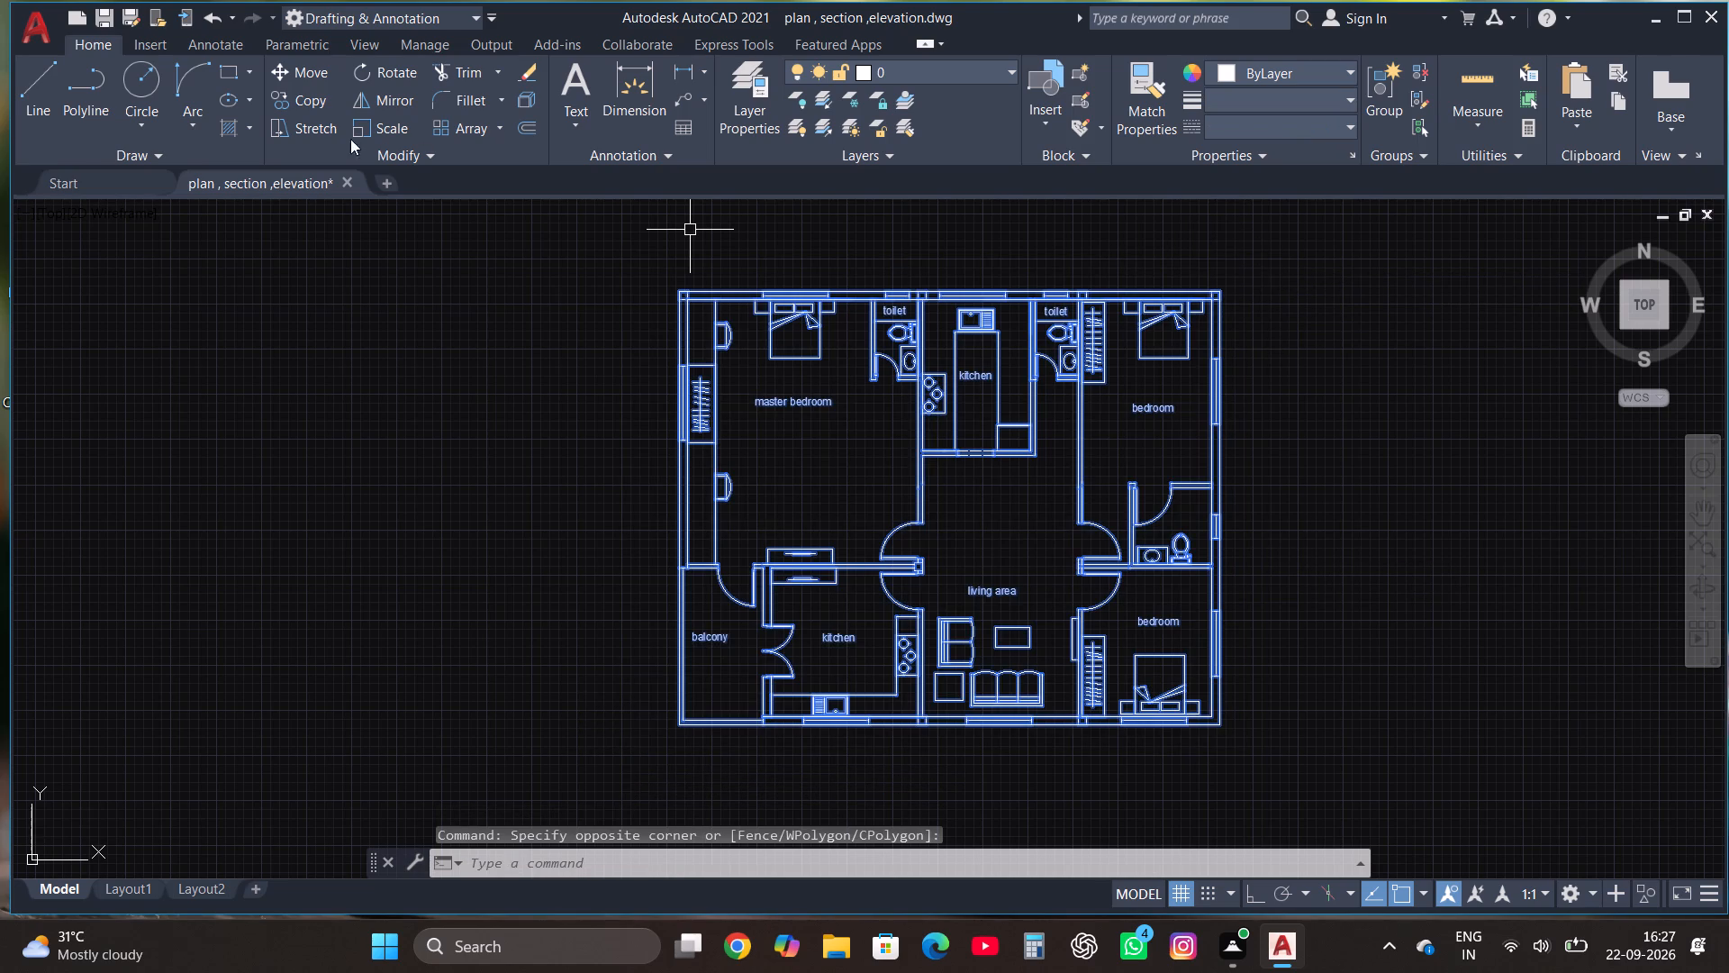
pyautogui.click(312, 101)
pyautogui.scroll(-1, 702, 348)
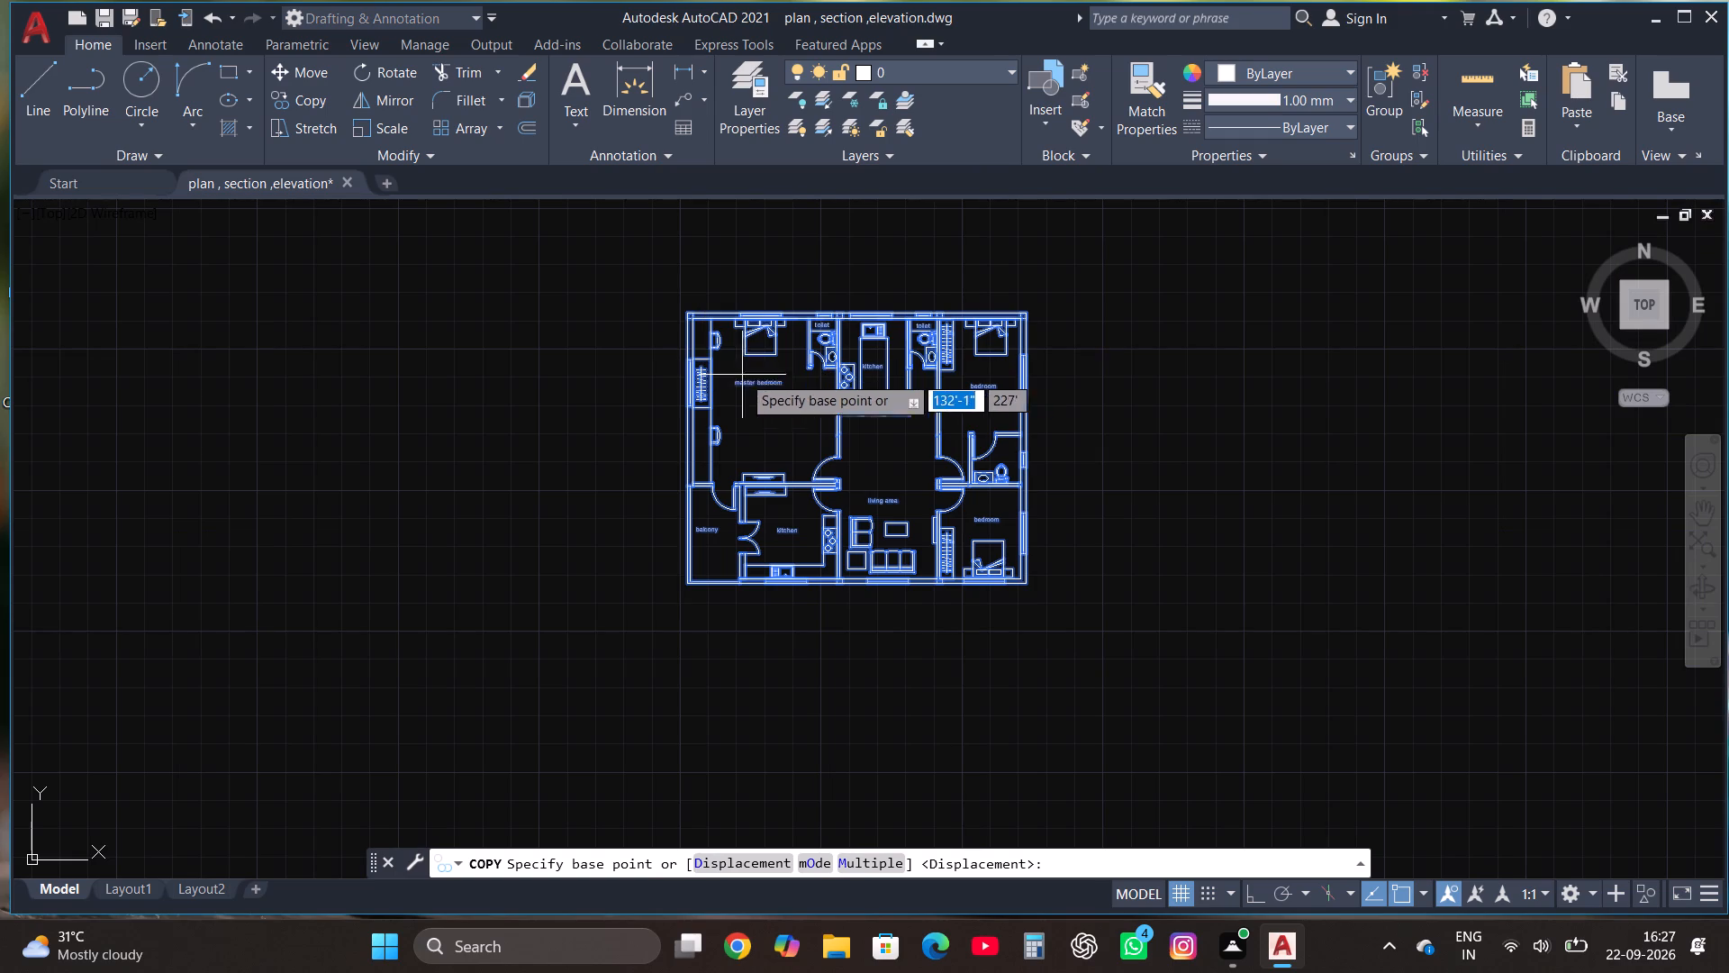
pyautogui.click(823, 418)
pyautogui.scroll(-2, 828, 405)
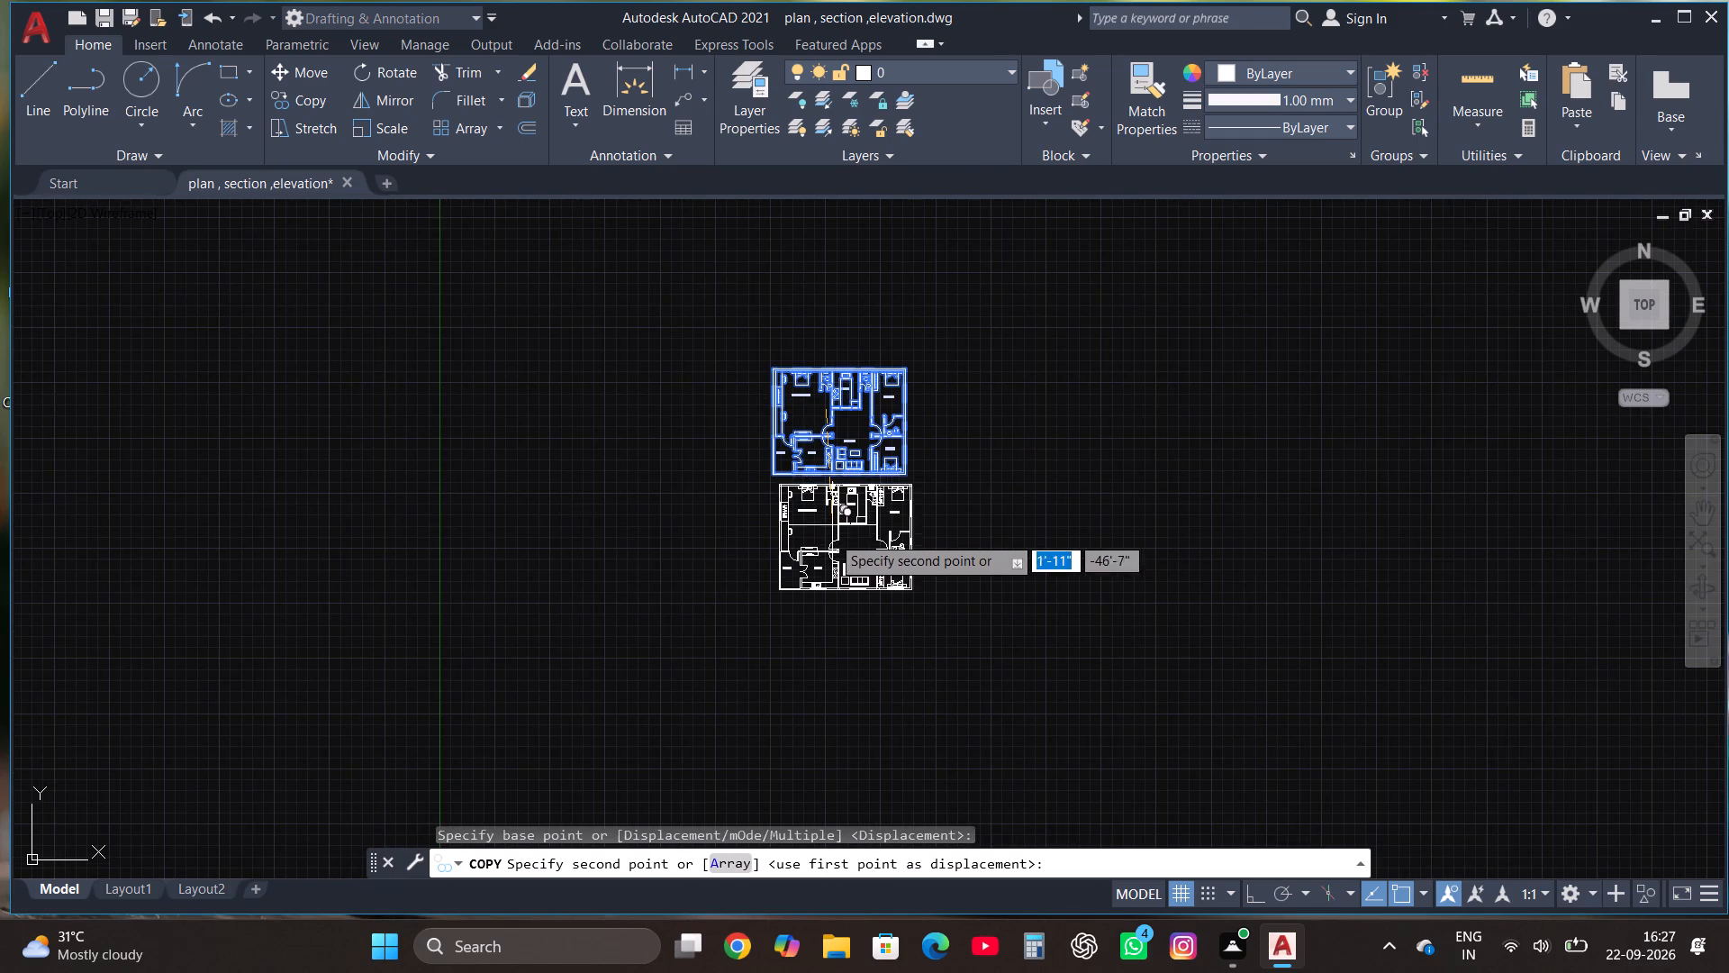
pyautogui.press('F8')
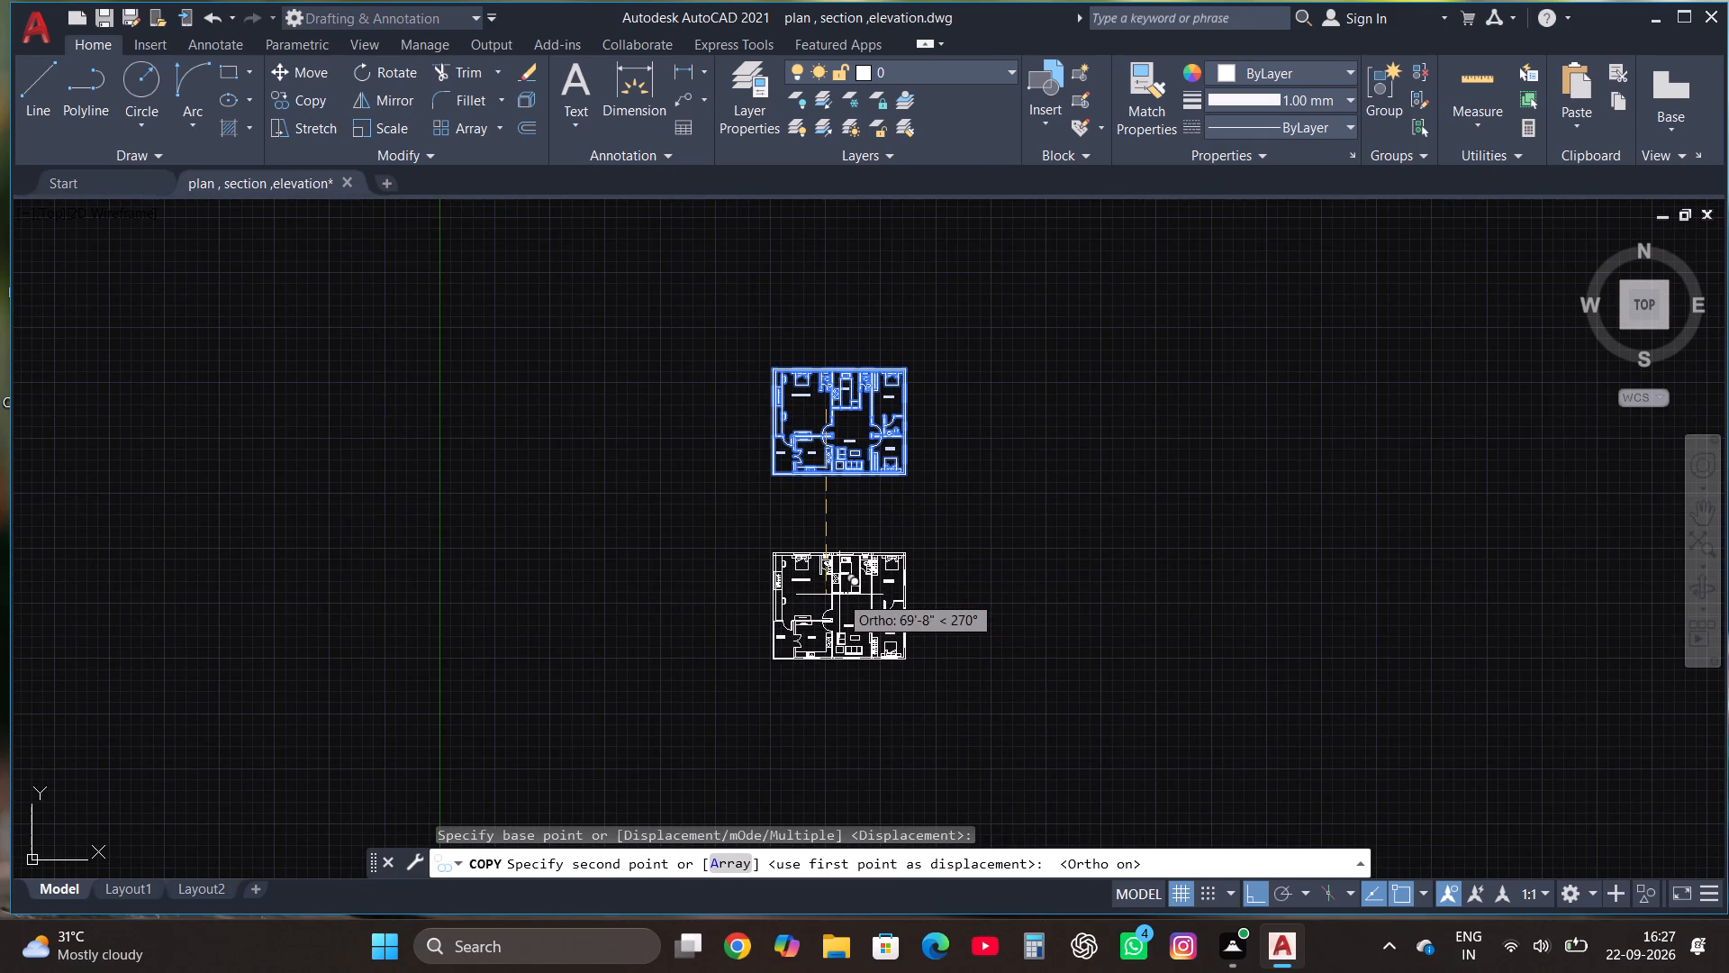
pyautogui.click(839, 598)
# In the copied plan, delete the labels, furniture, doors and inner walls crossing the master bedroom, balcony and southern kitchen.
pyautogui.scroll(3, 837, 586)
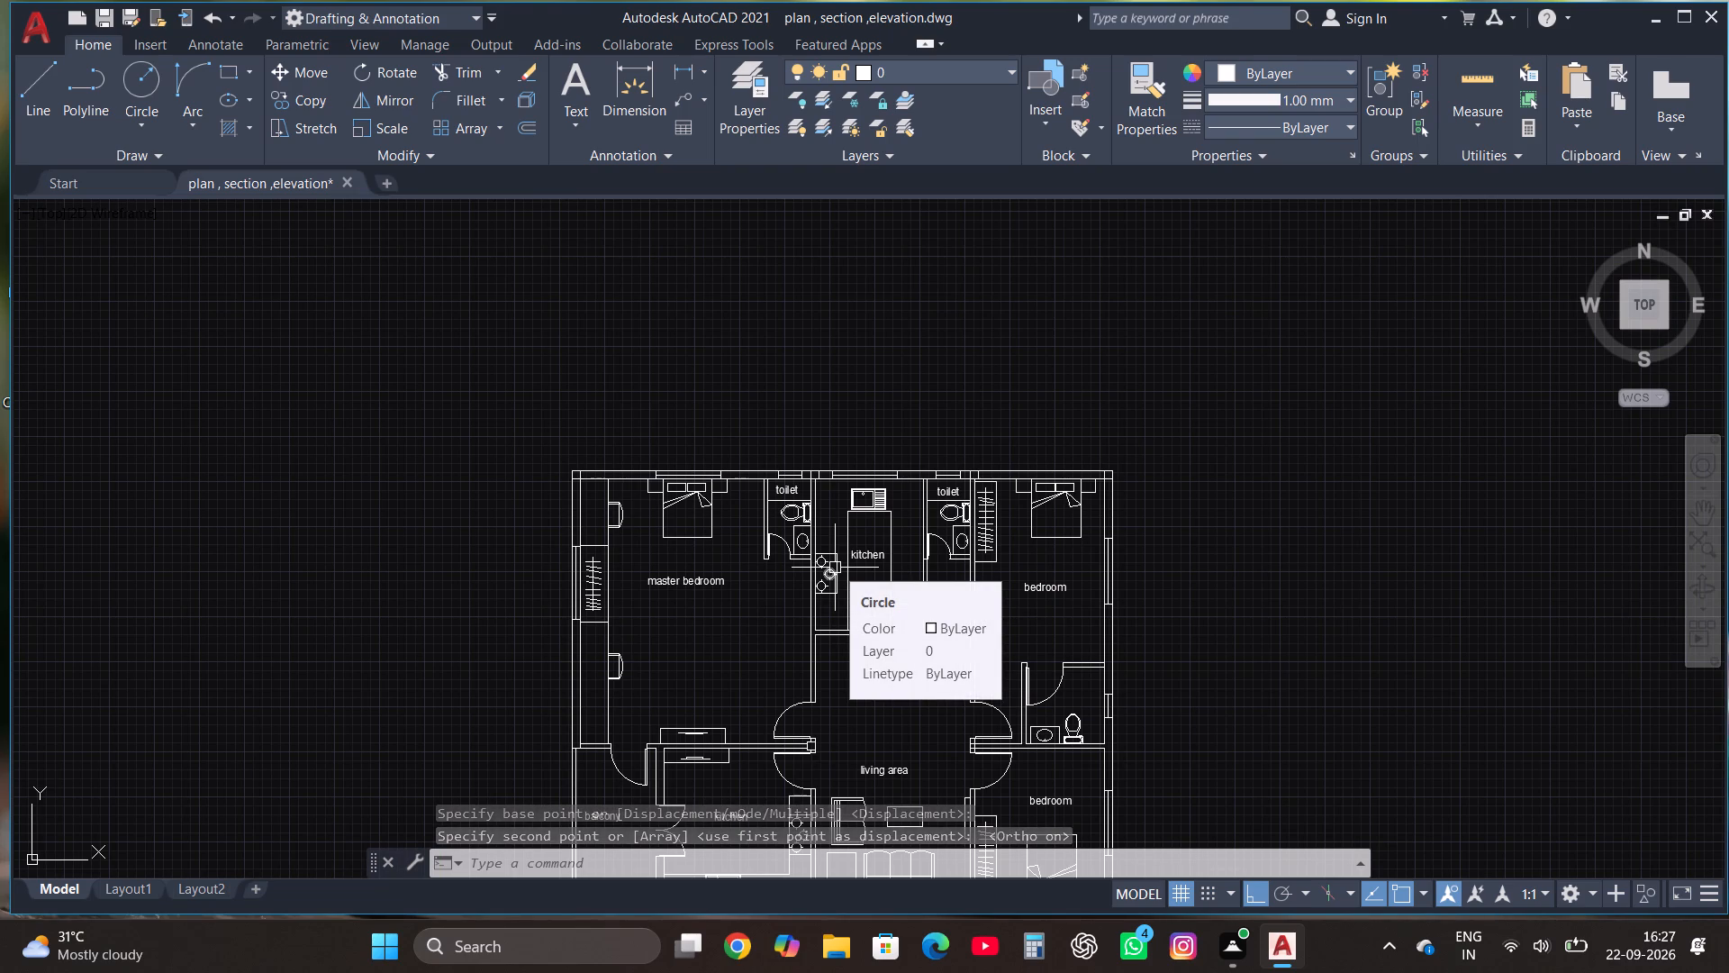
pyautogui.scroll(-1, 947, 458)
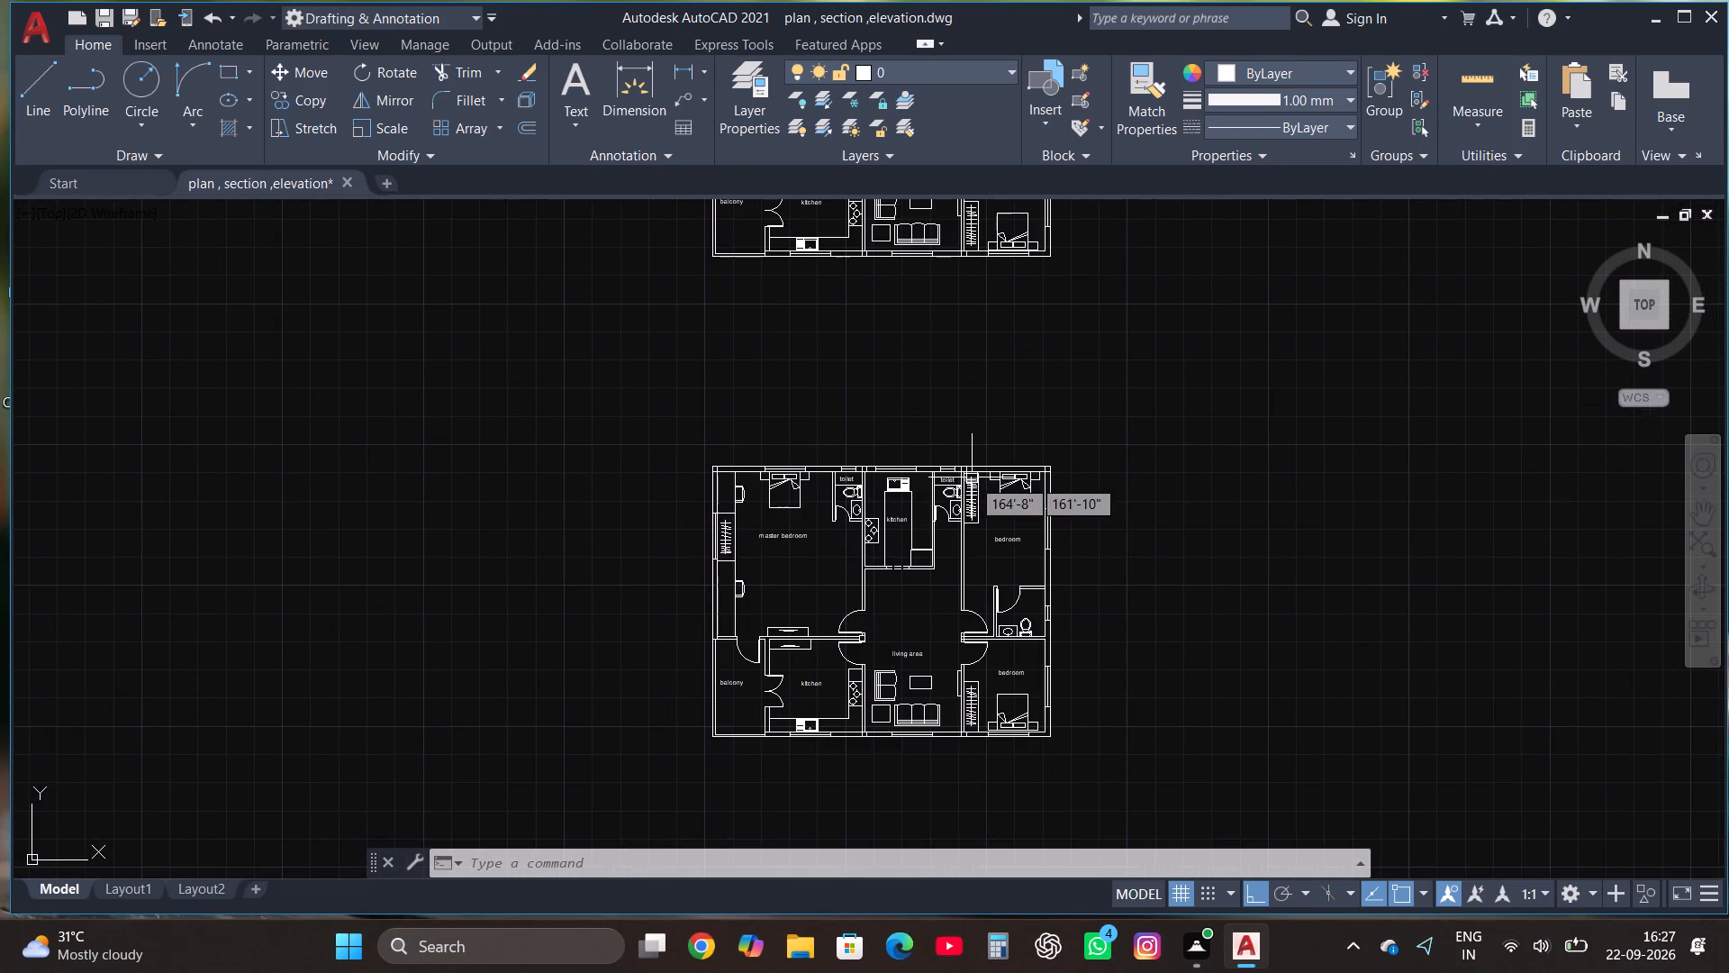
pyautogui.scroll(2, 793, 641)
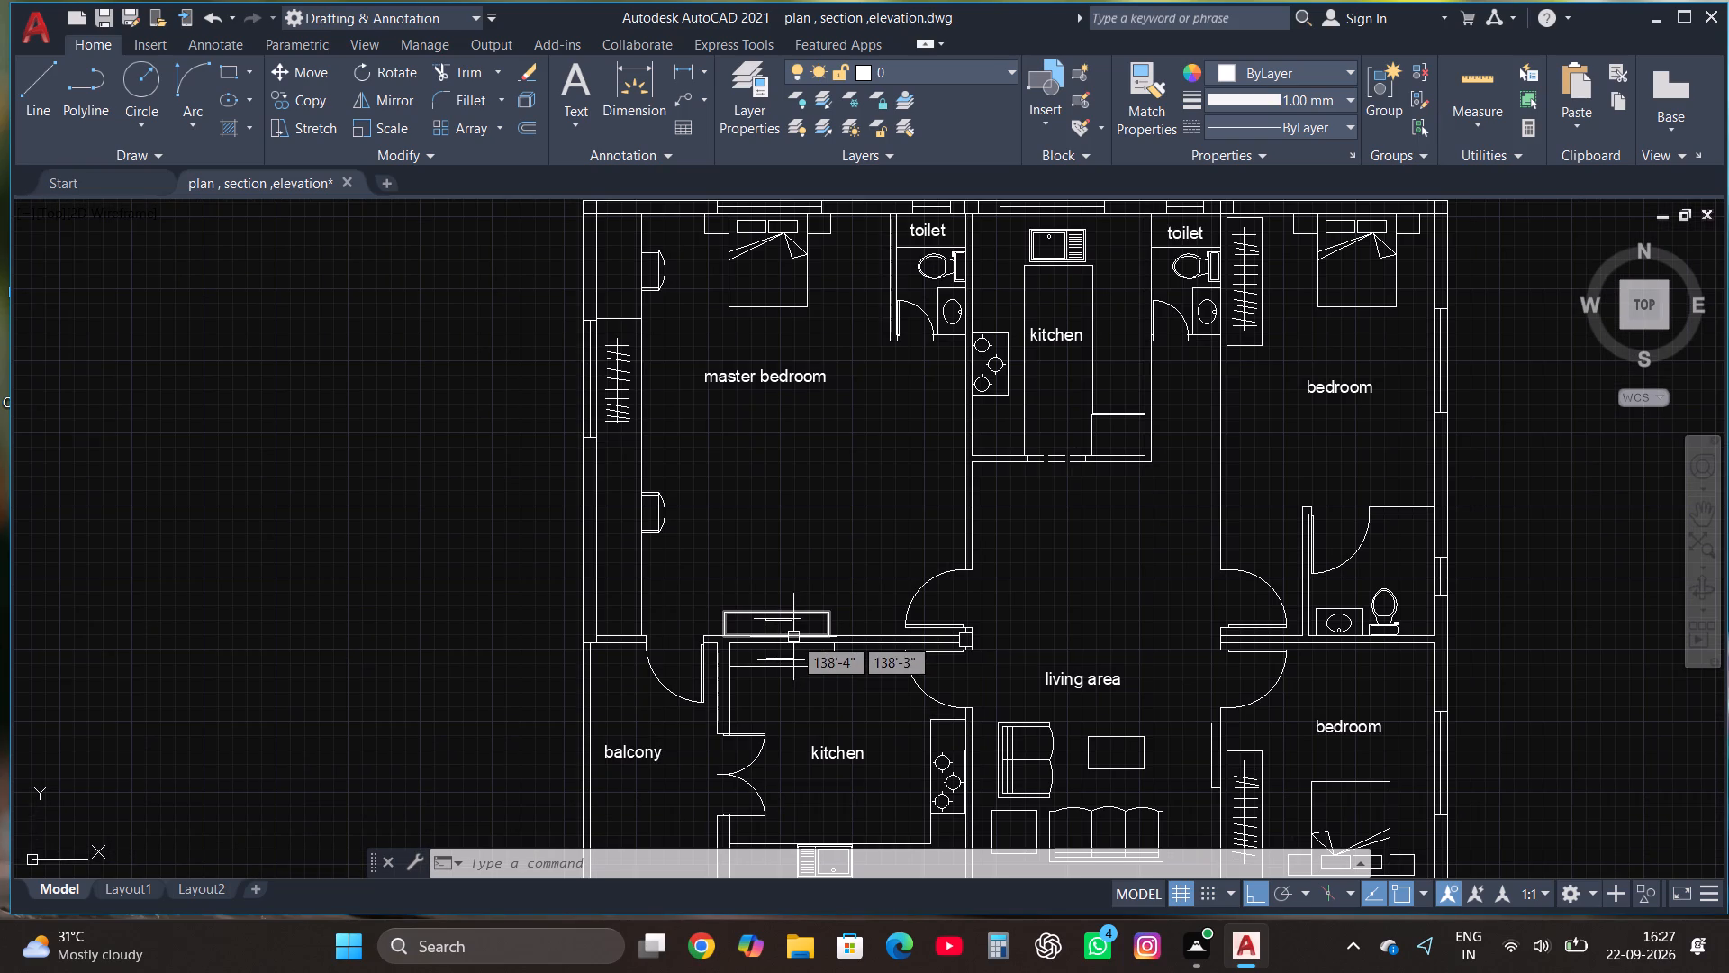
pyautogui.scroll(-1, 793, 637)
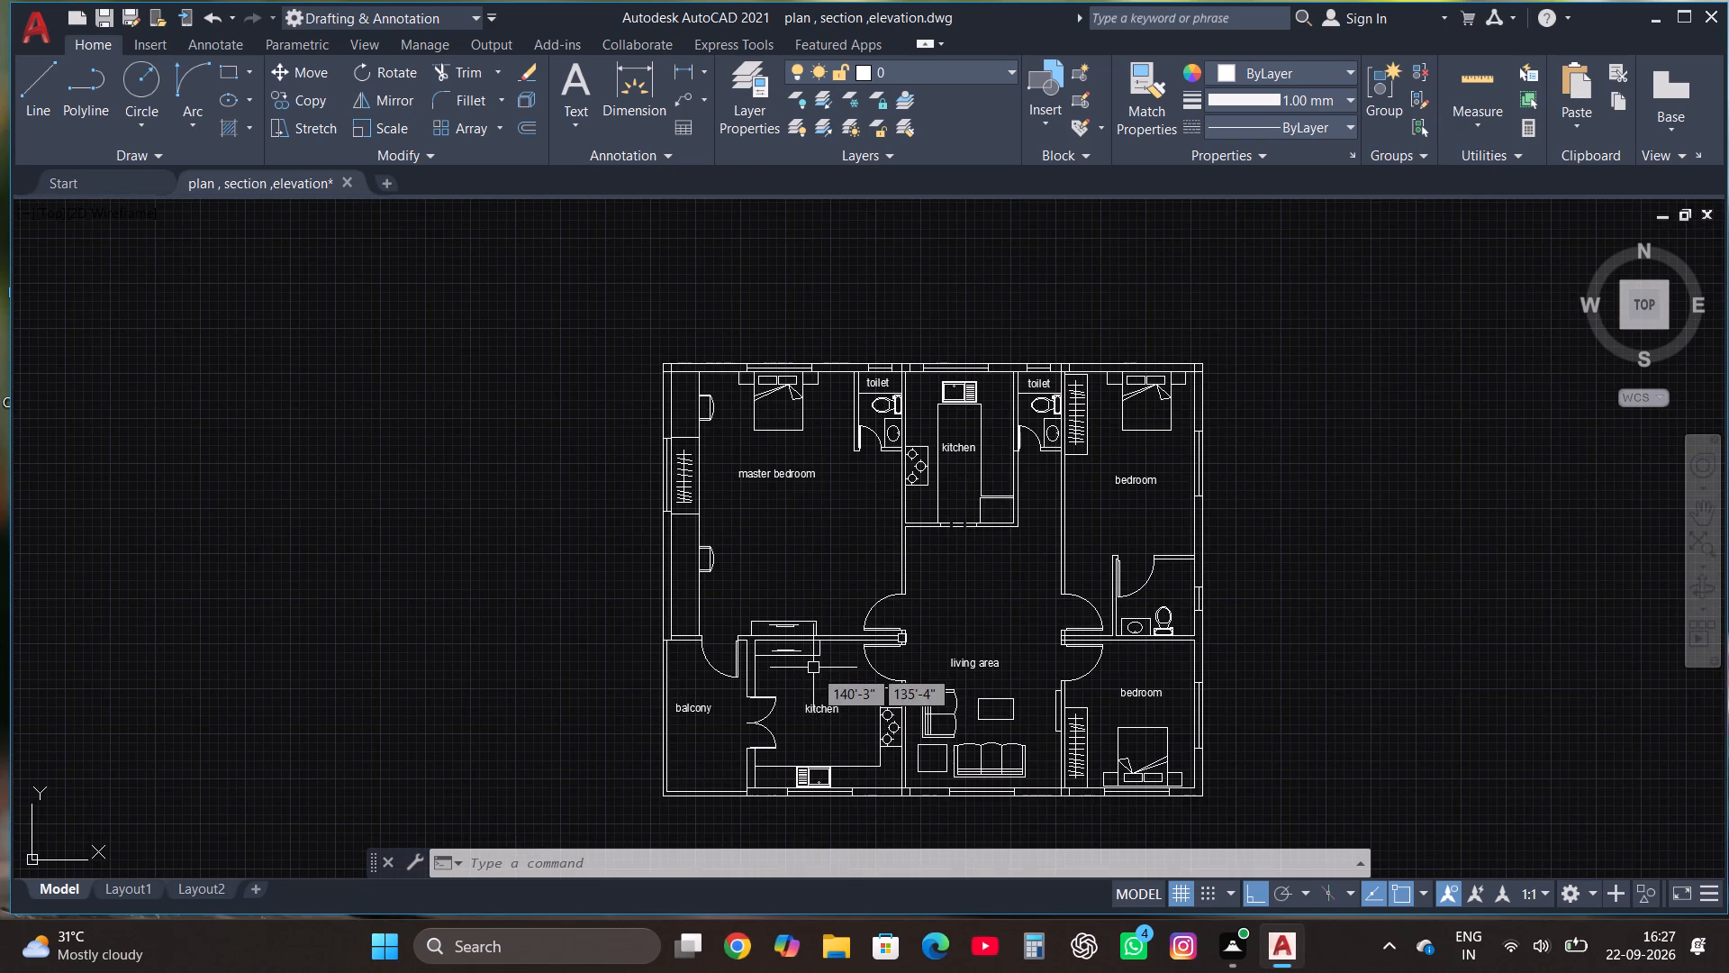
pyautogui.click(835, 736)
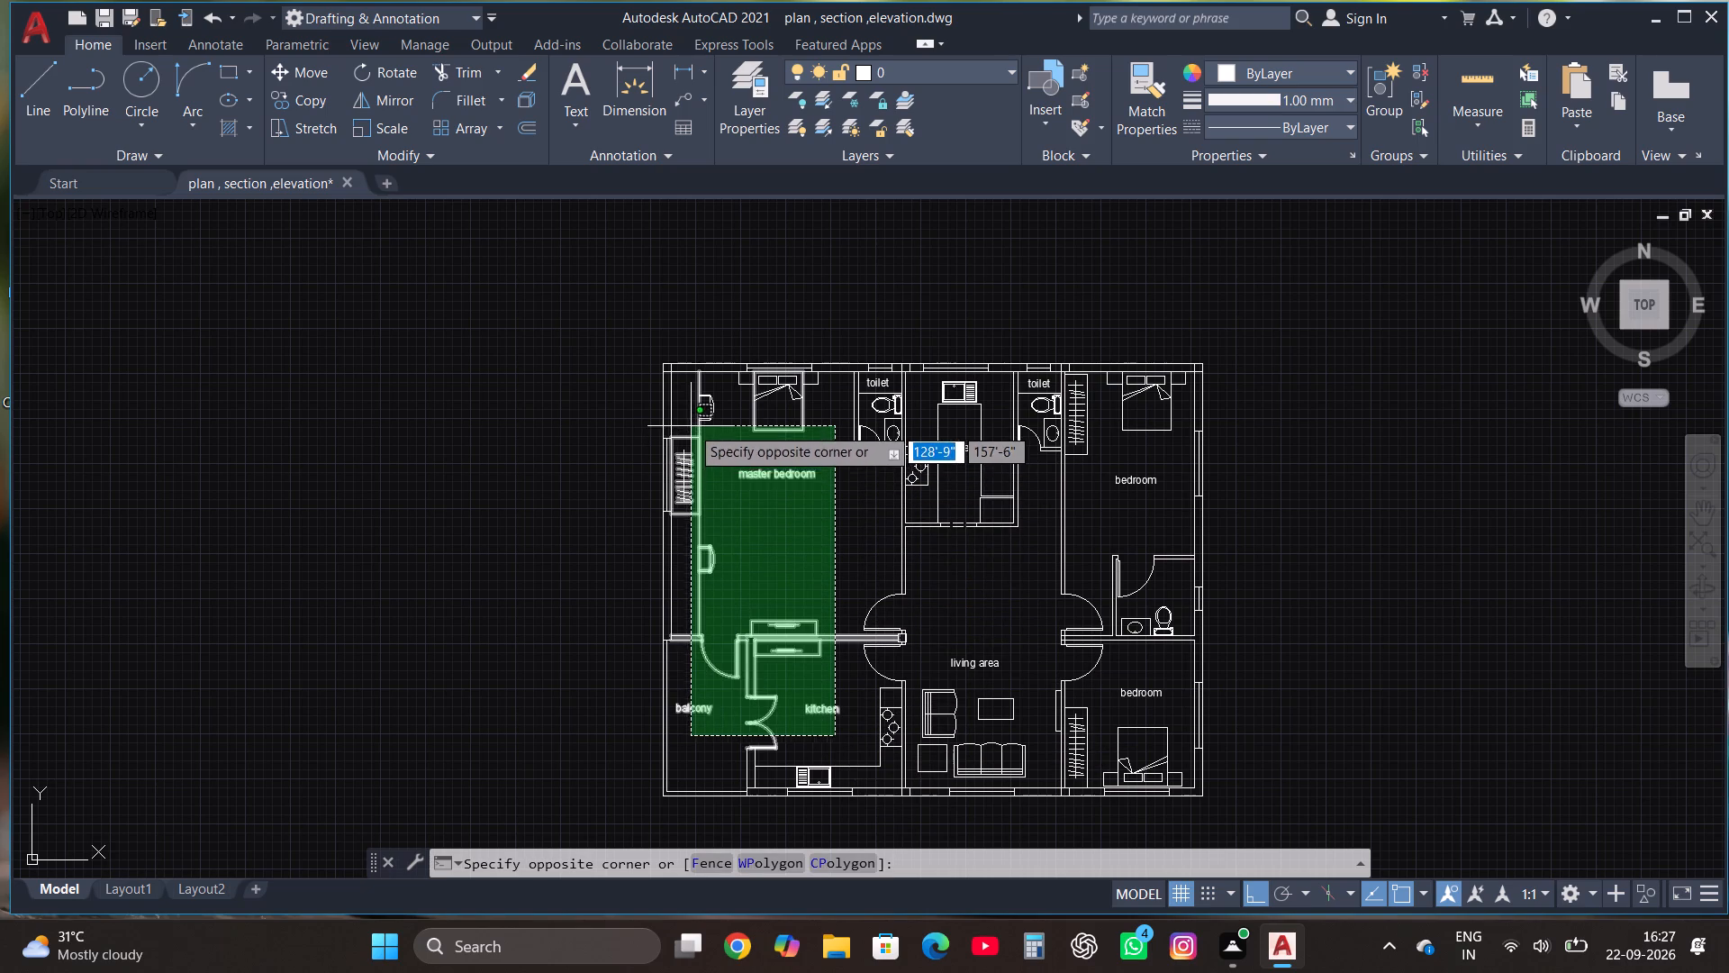
pyautogui.click(690, 426)
pyautogui.press('Delete')
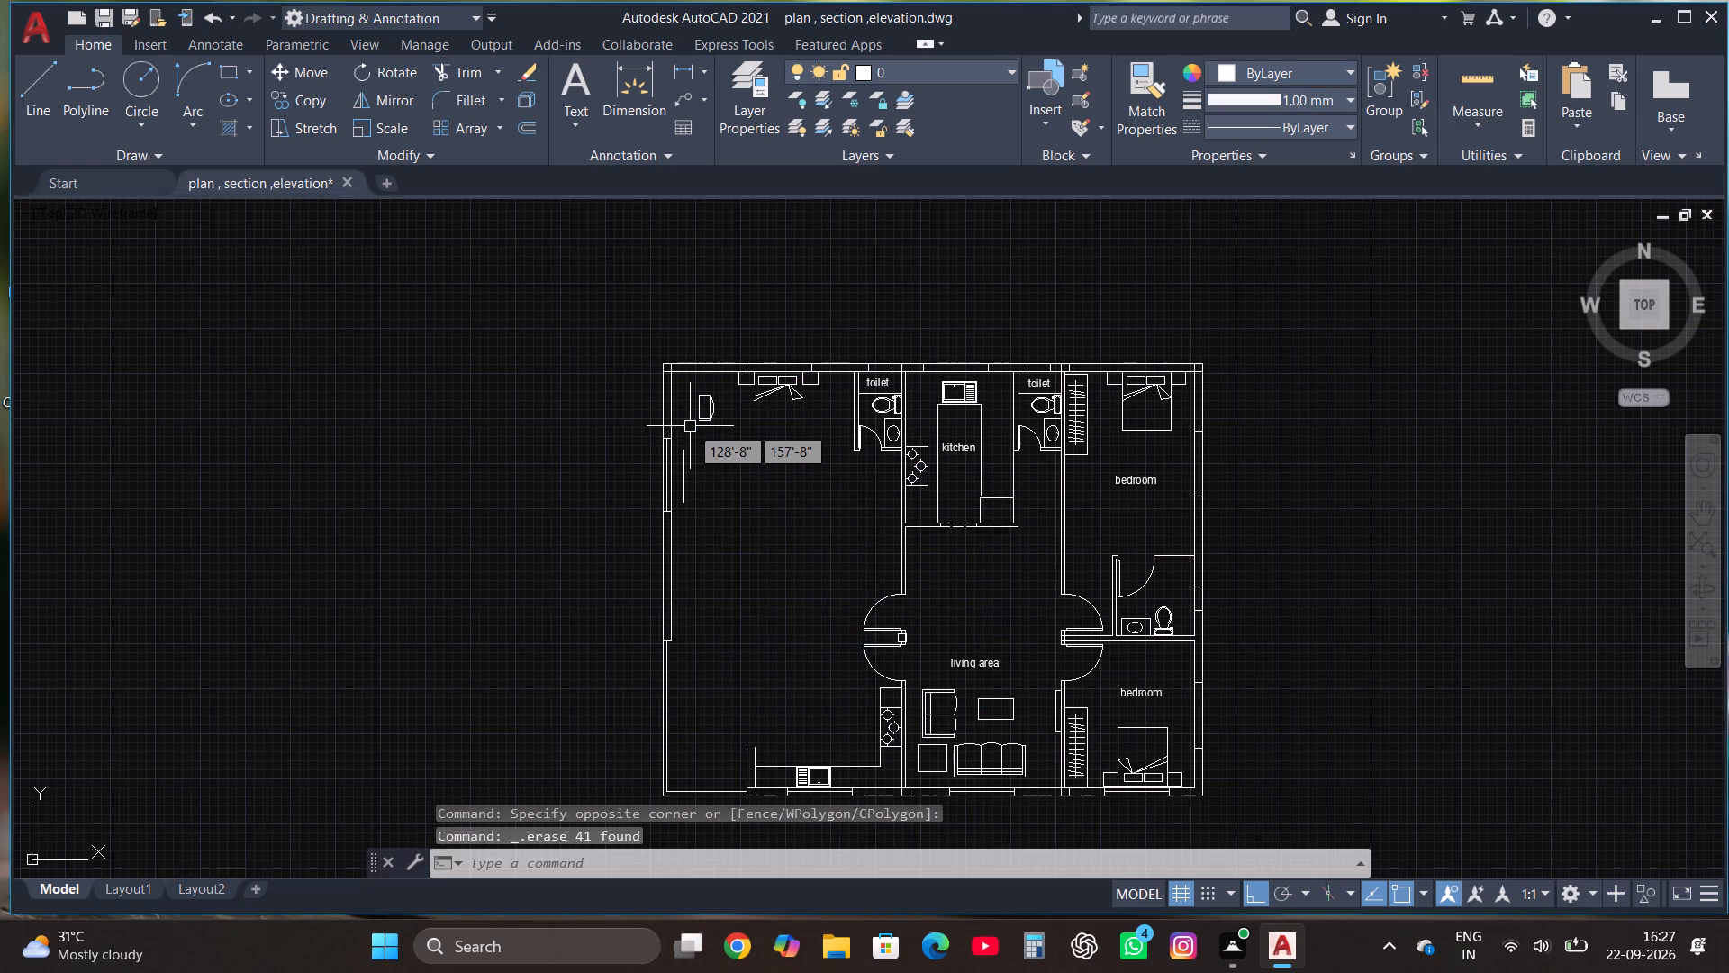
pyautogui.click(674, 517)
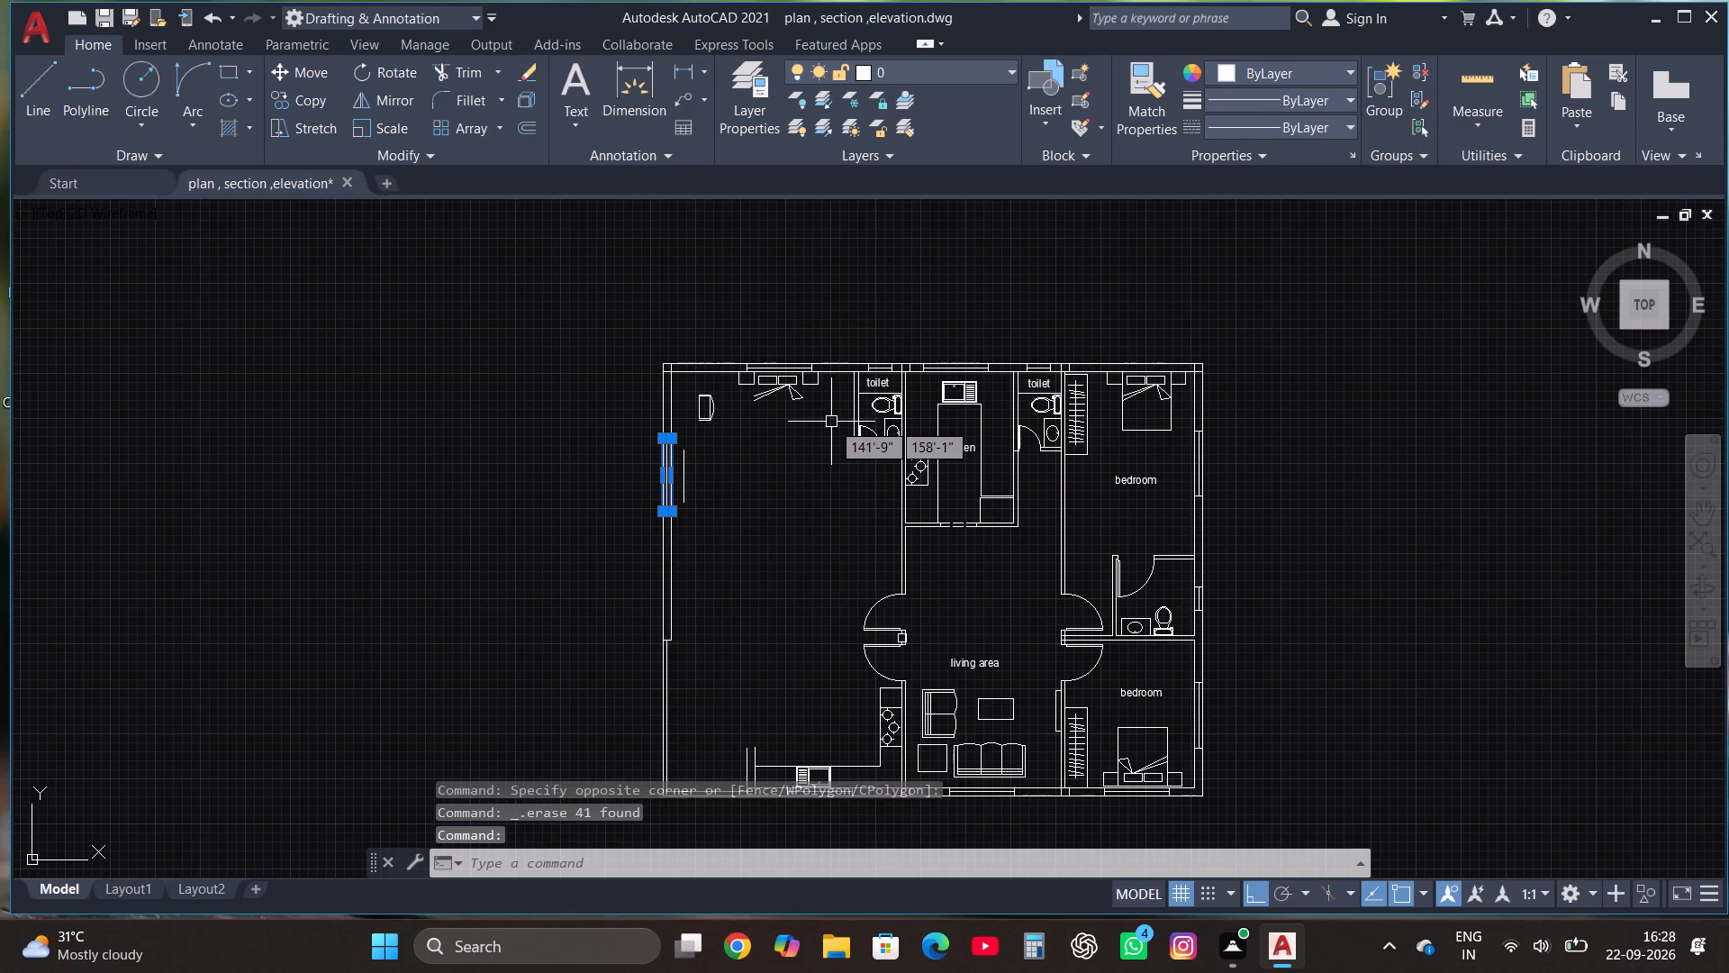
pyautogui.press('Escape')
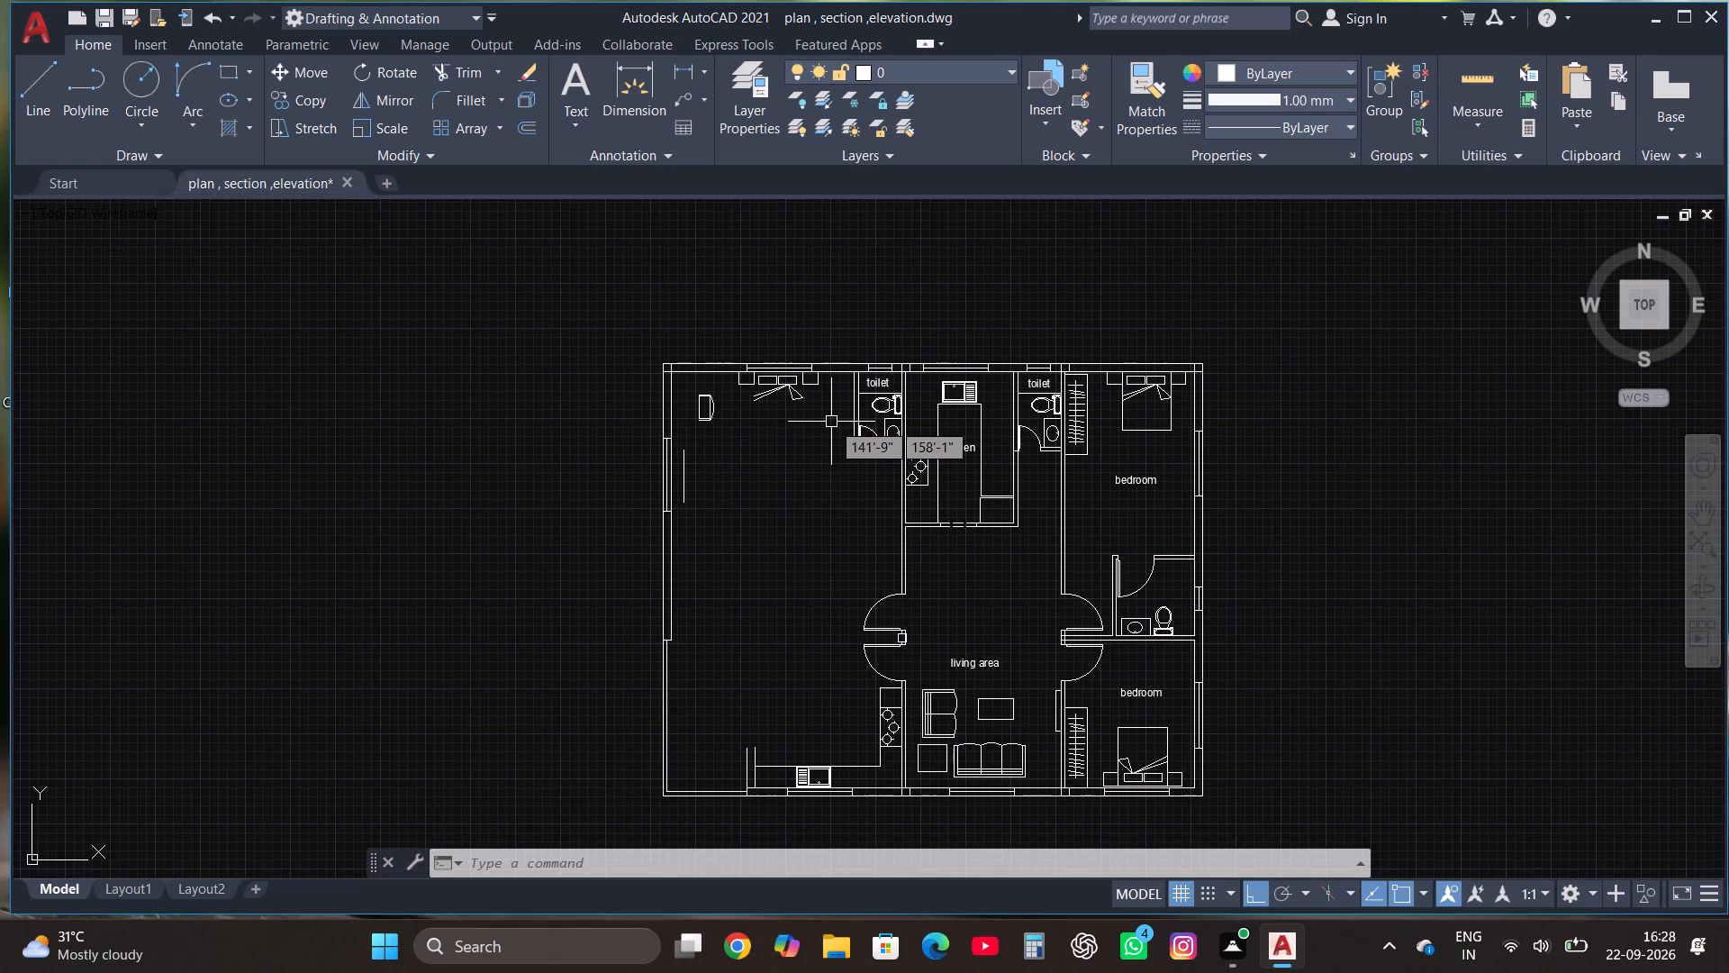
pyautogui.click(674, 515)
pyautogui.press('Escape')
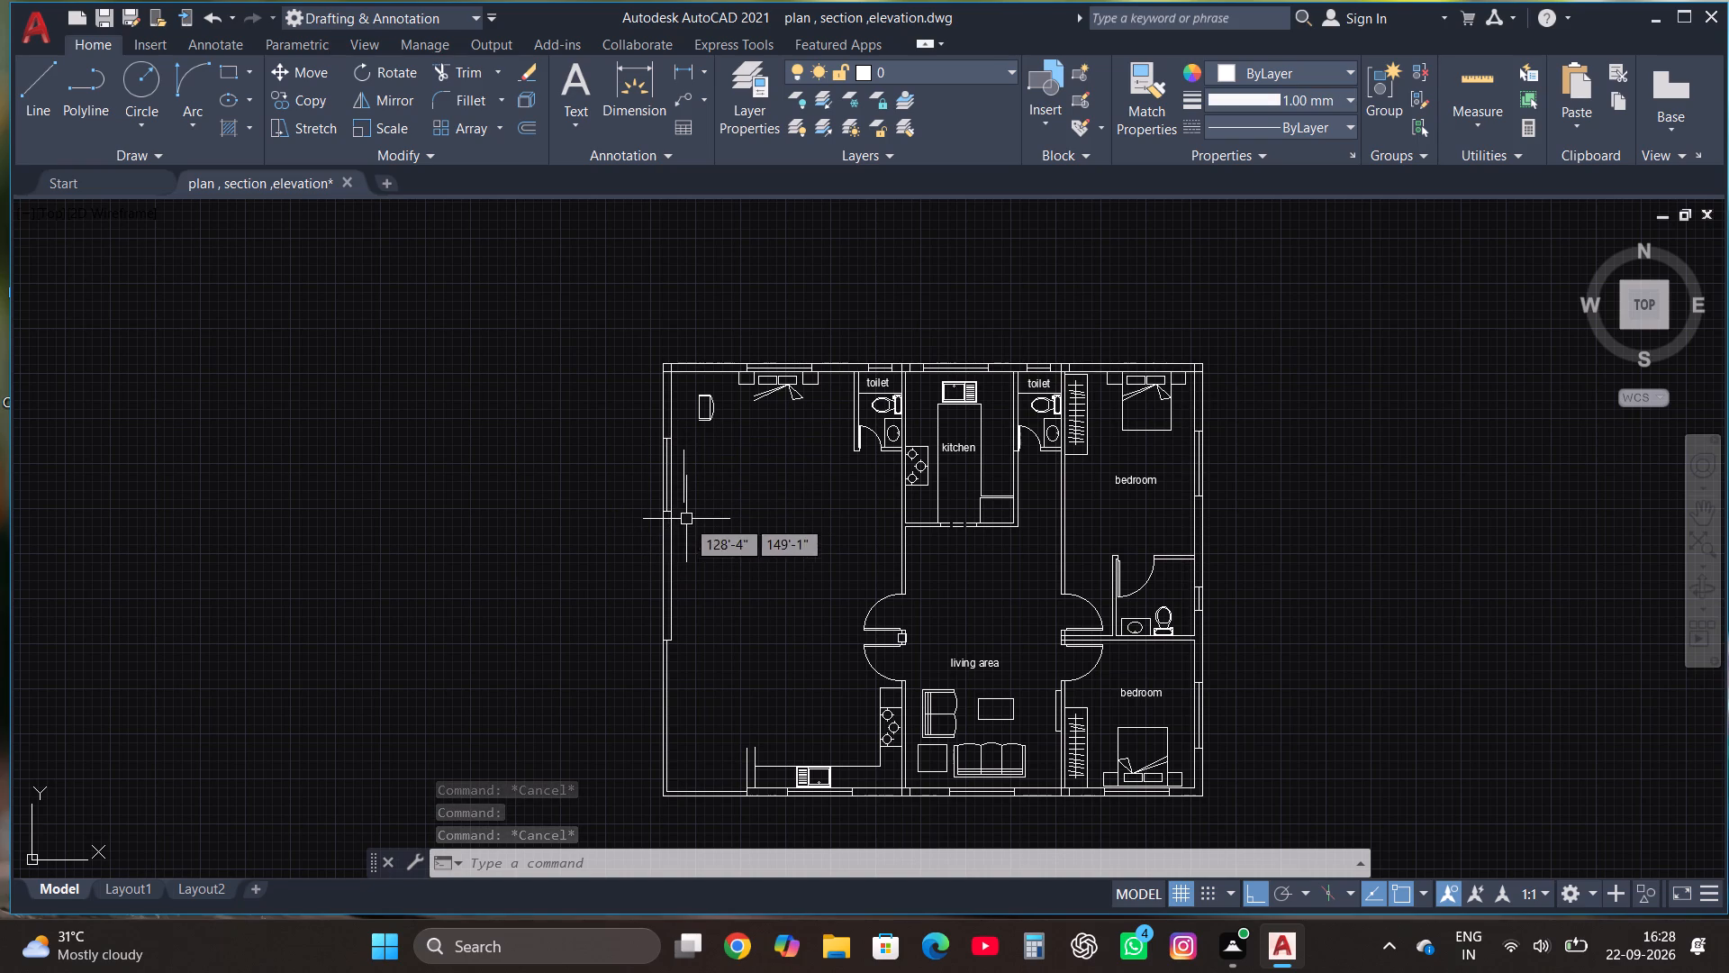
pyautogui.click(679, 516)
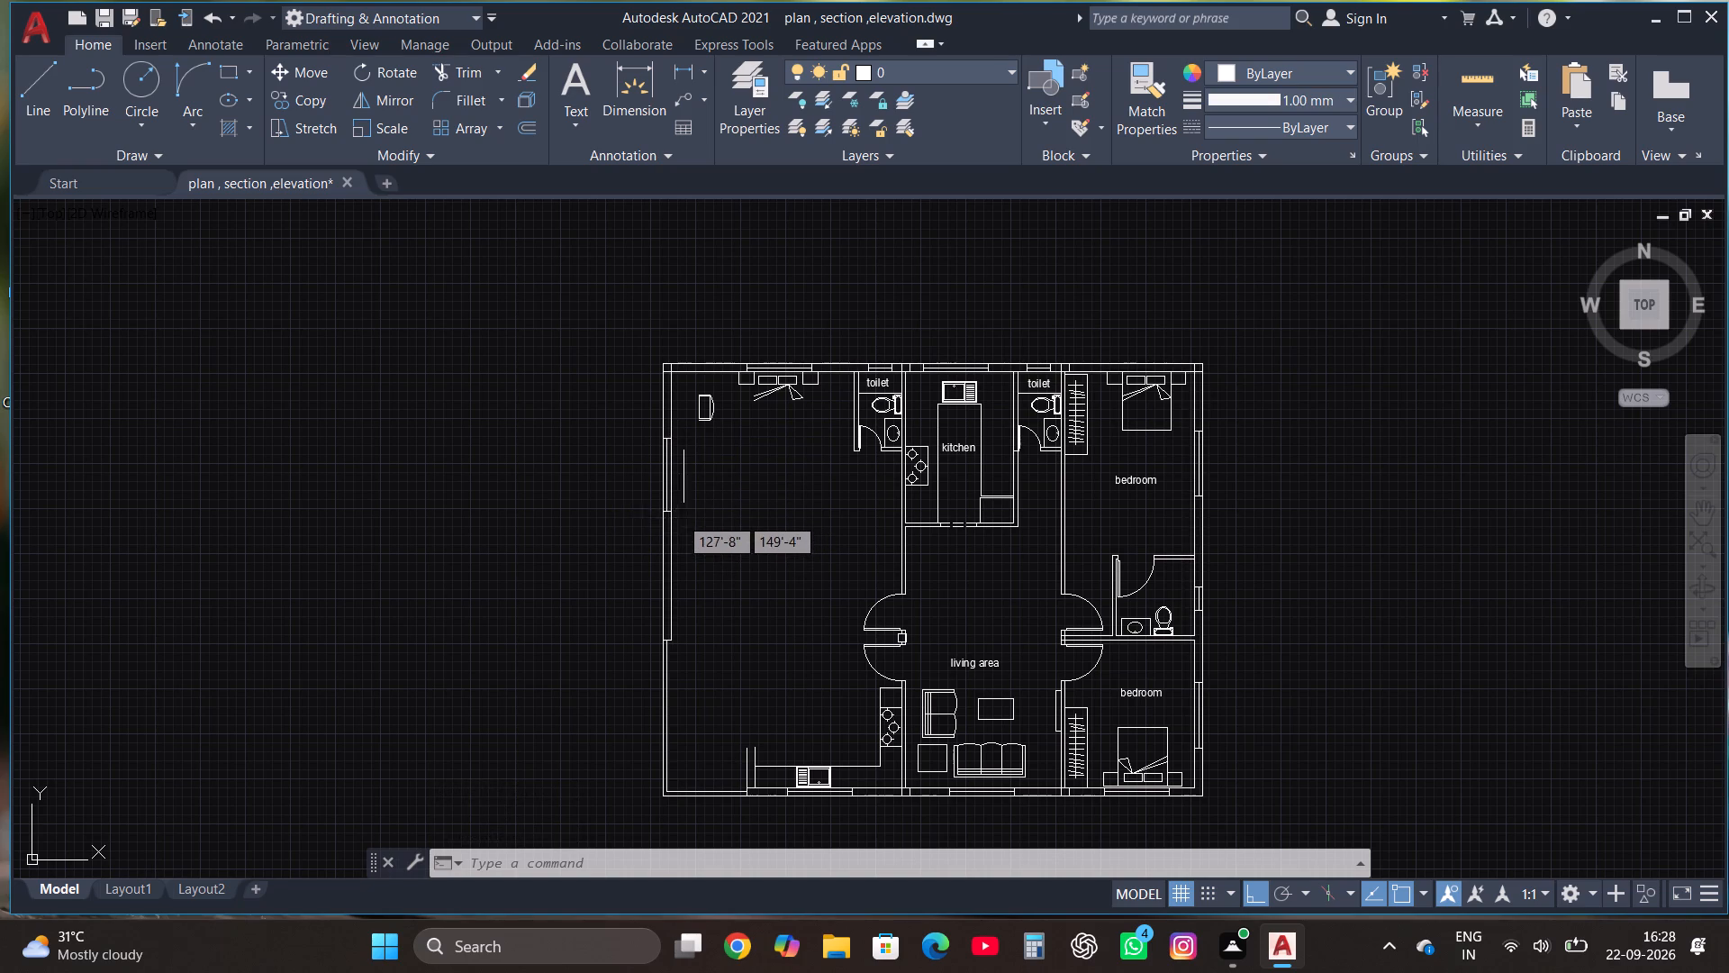
# In the copied plan, delete the remaining northwest bedroom furniture and the adjoining toilet with its label, door, fixtures and walls.
pyautogui.click(850, 327)
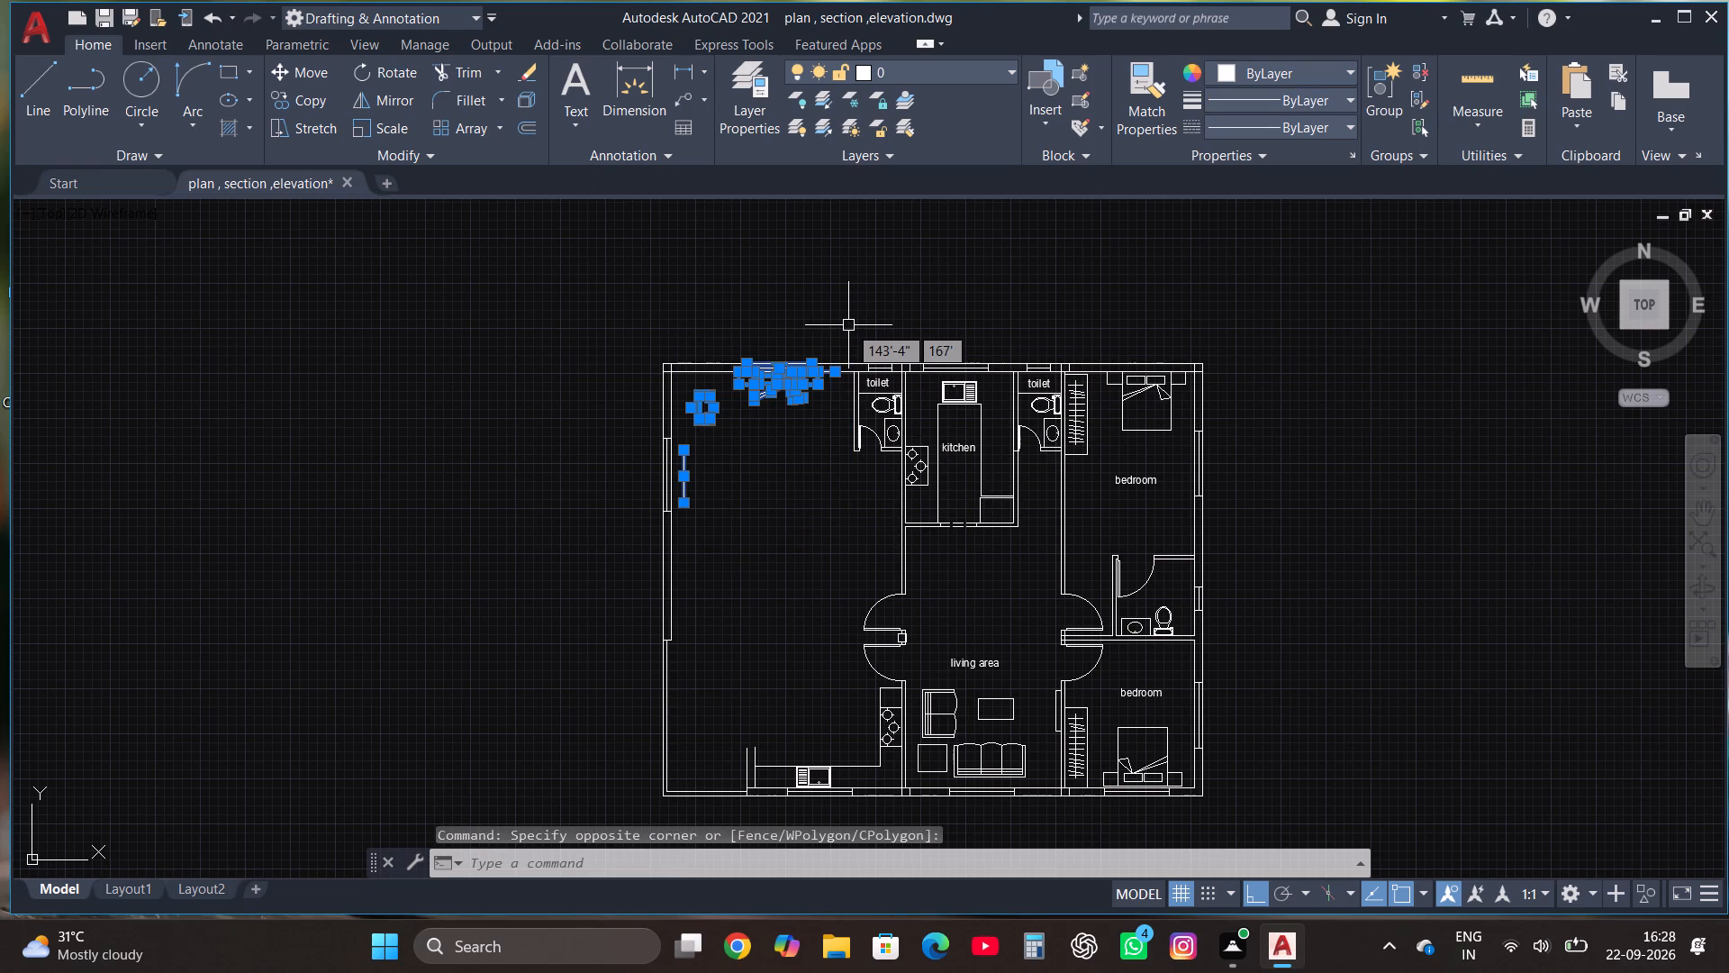
pyautogui.press('Delete')
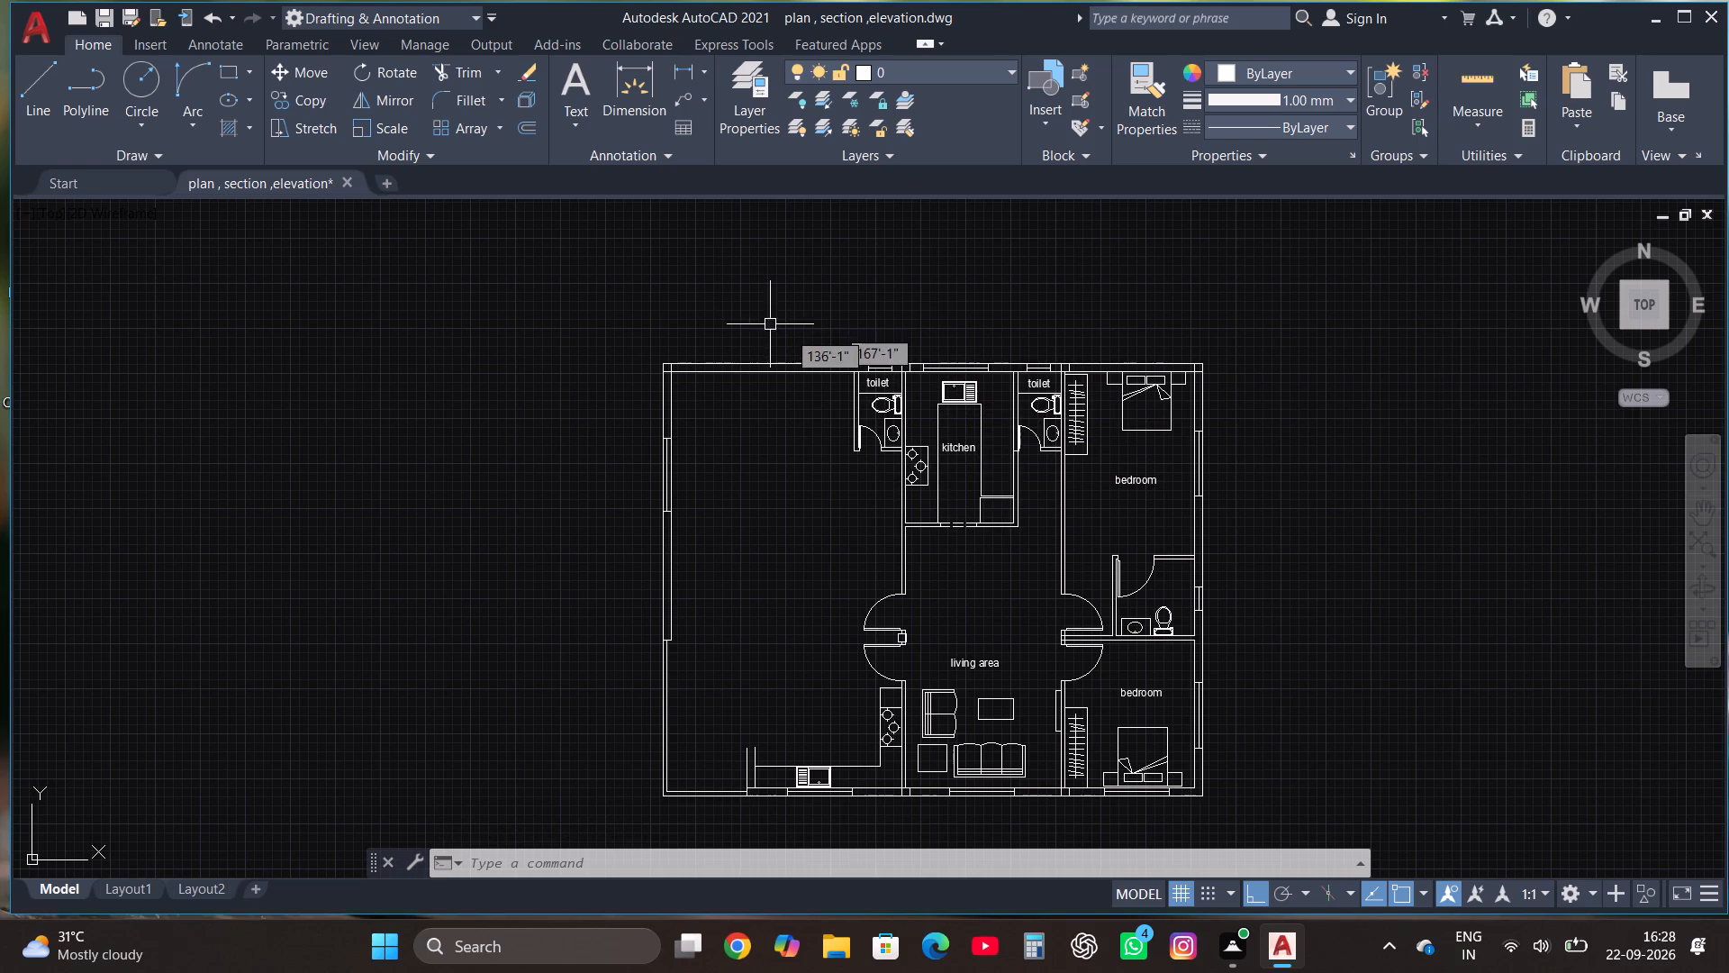
pyautogui.scroll(2, 887, 360)
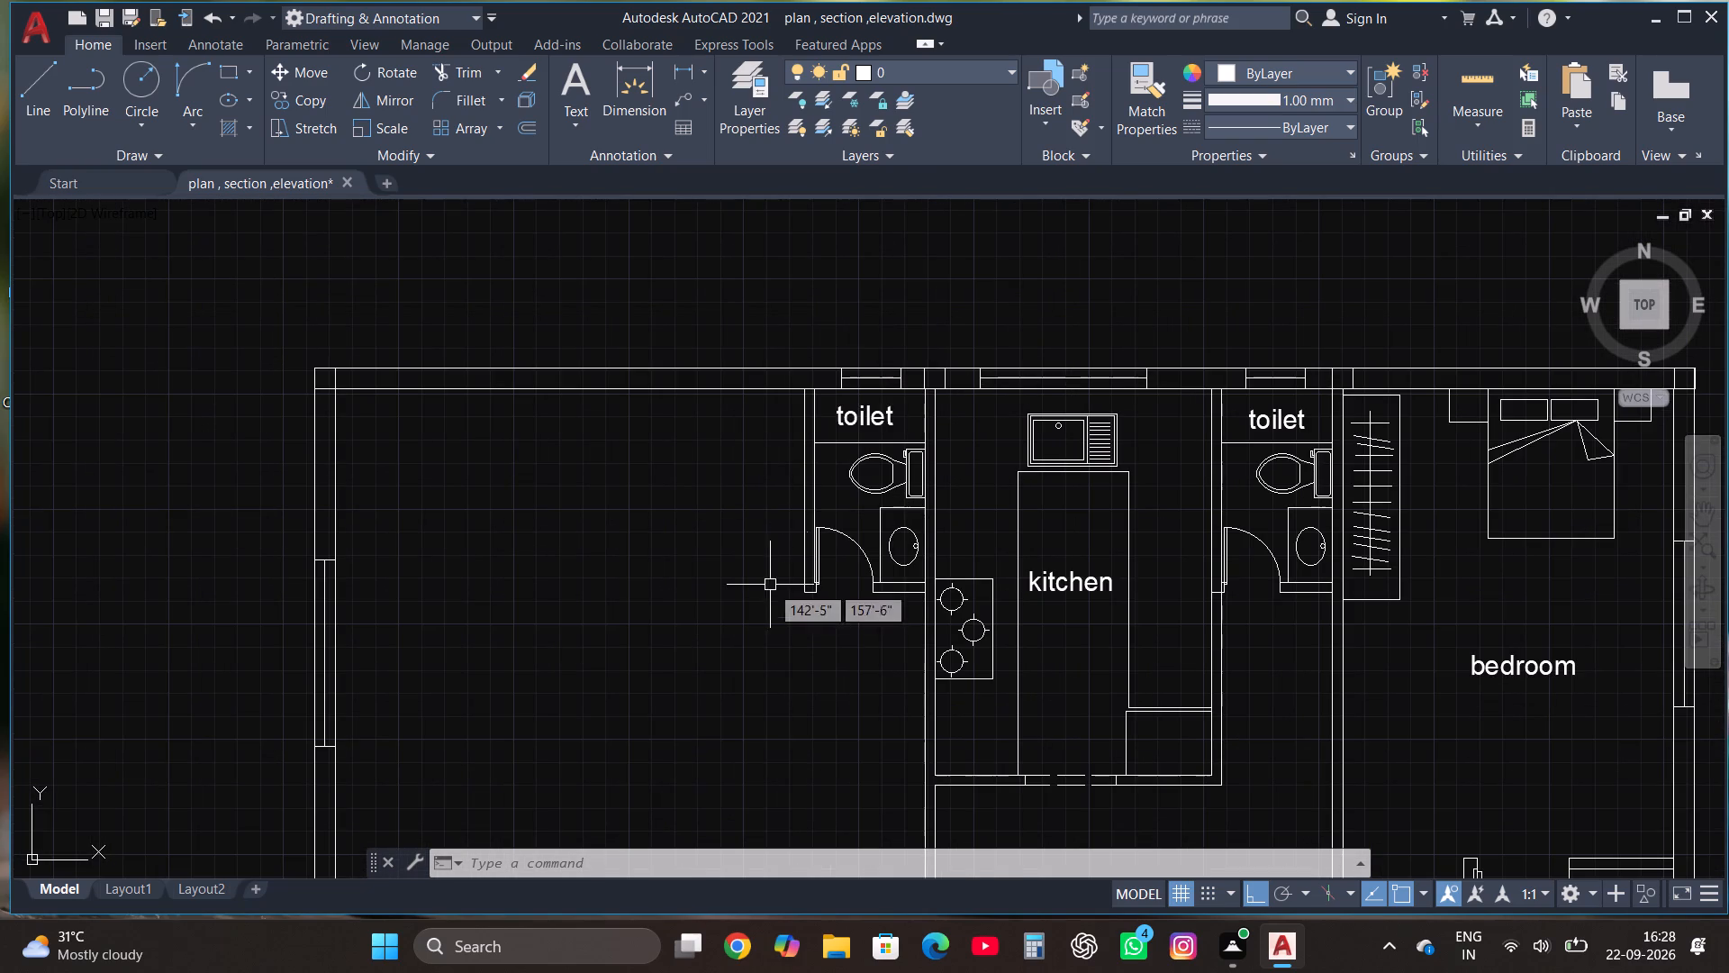
pyautogui.click(773, 616)
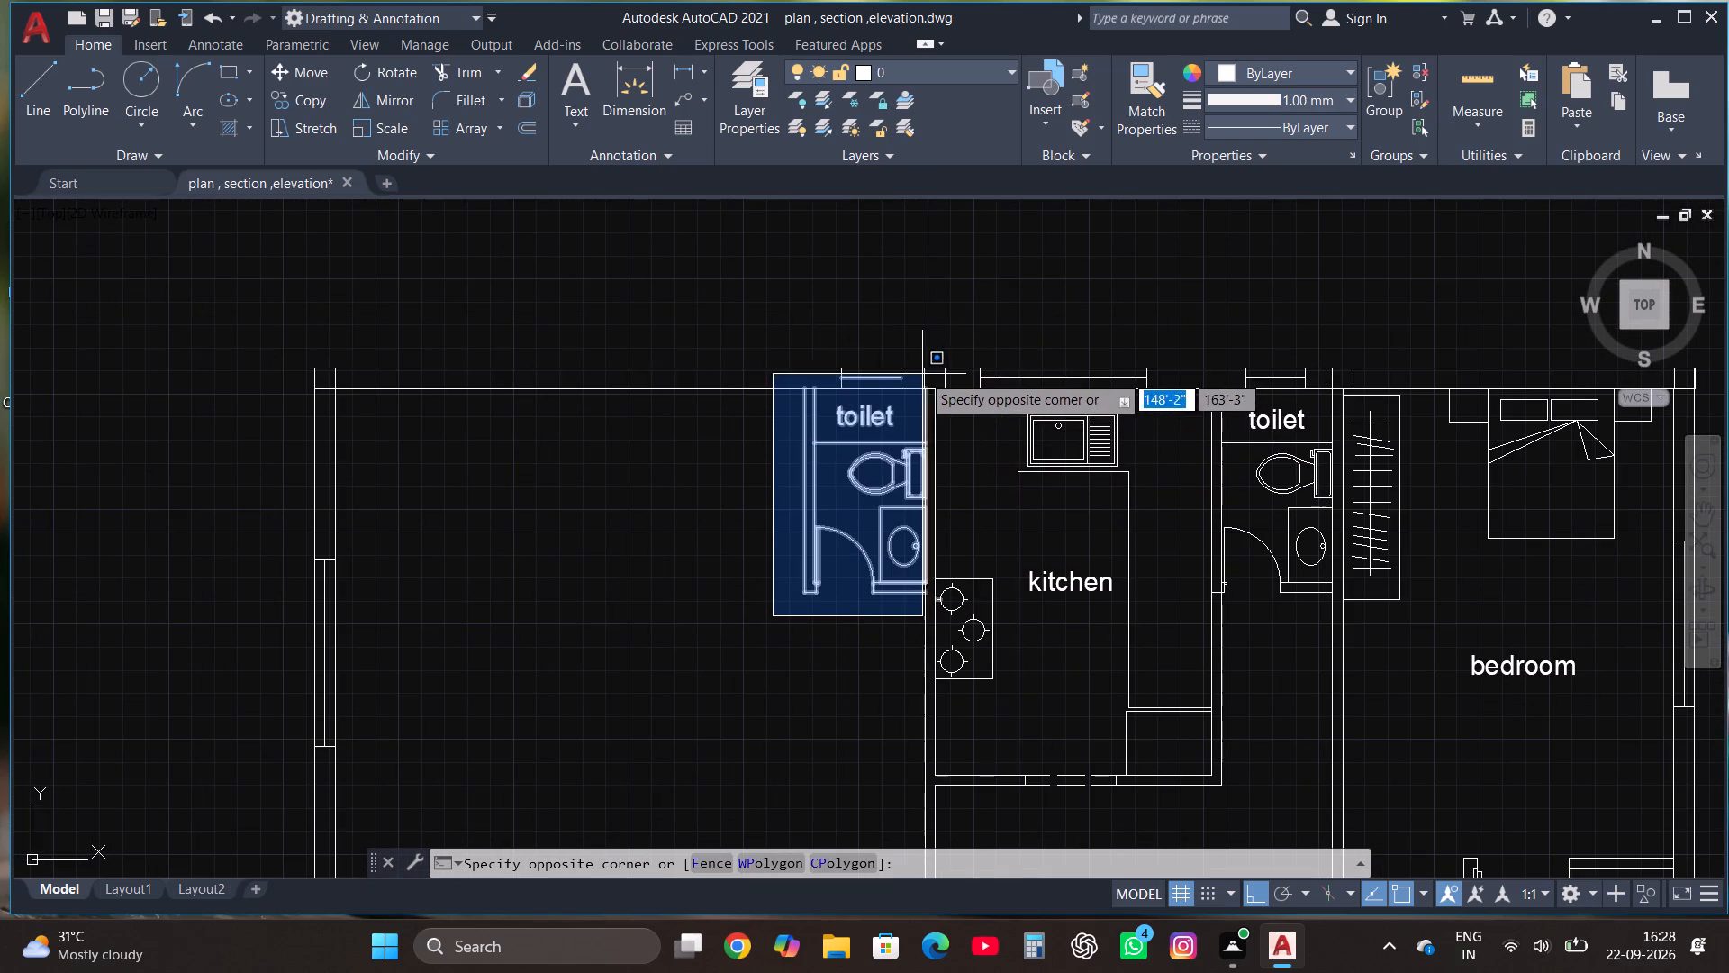
pyautogui.click(934, 386)
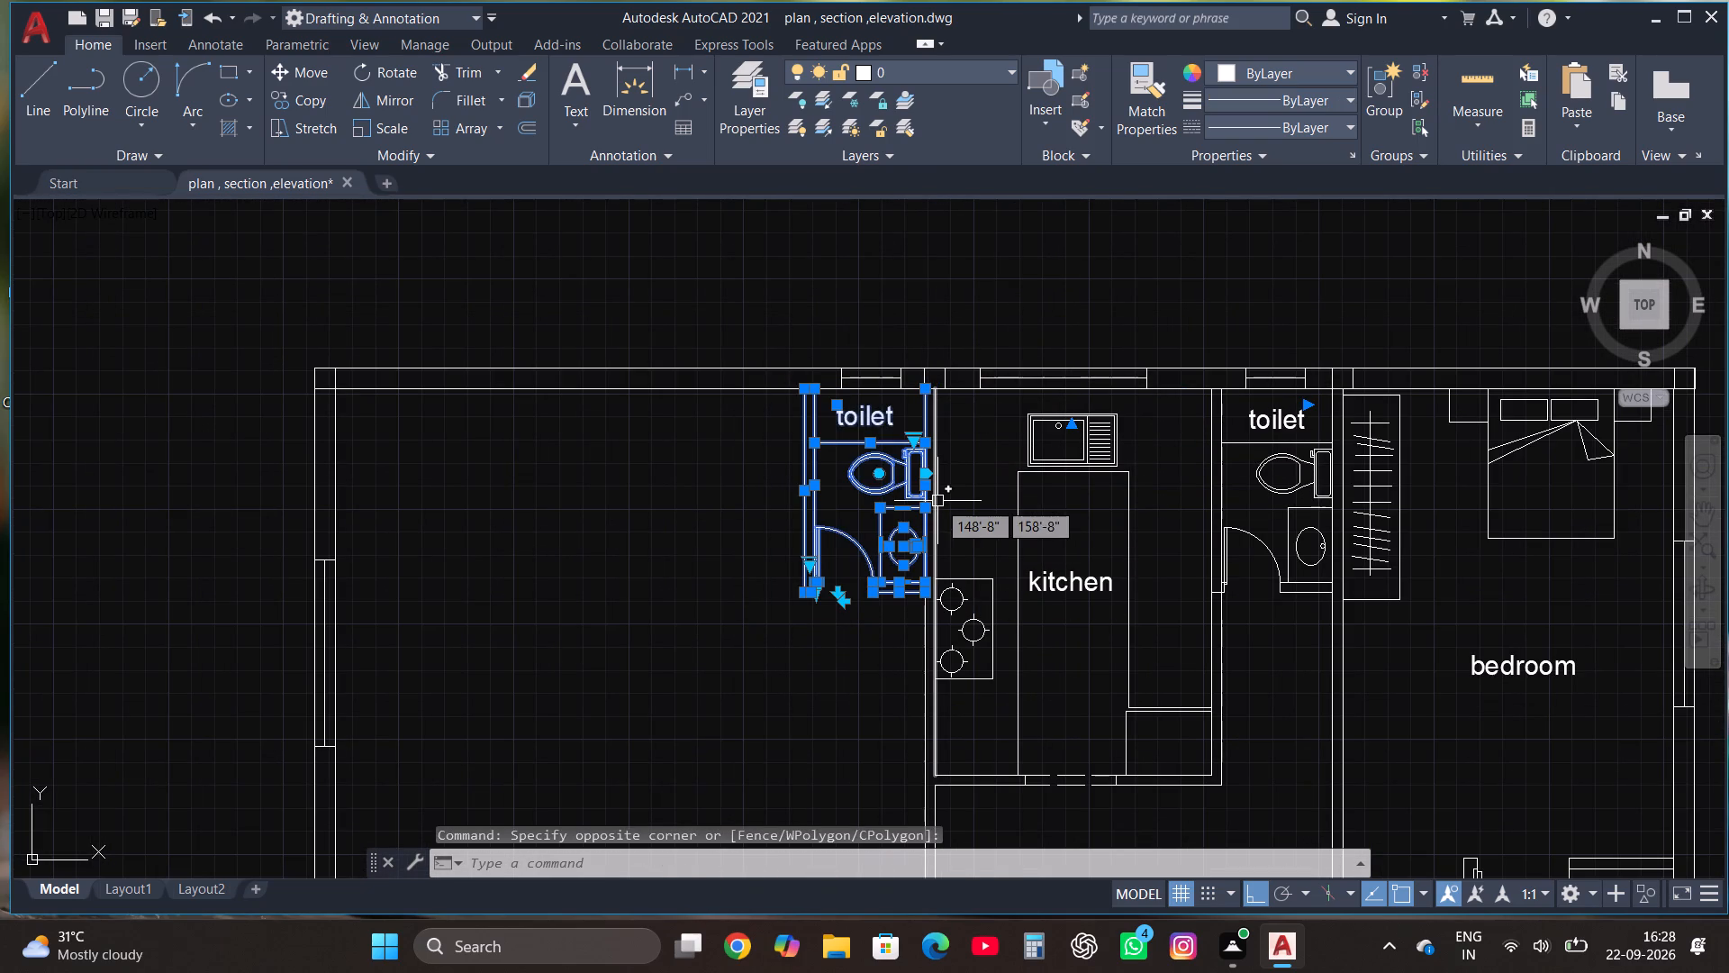
pyautogui.press('Delete')
# Delete the copied north kitchen's label, counters, hob and enclosing walls, along with the adjacent toilet's door.
pyautogui.scroll(-3, 1198, 350)
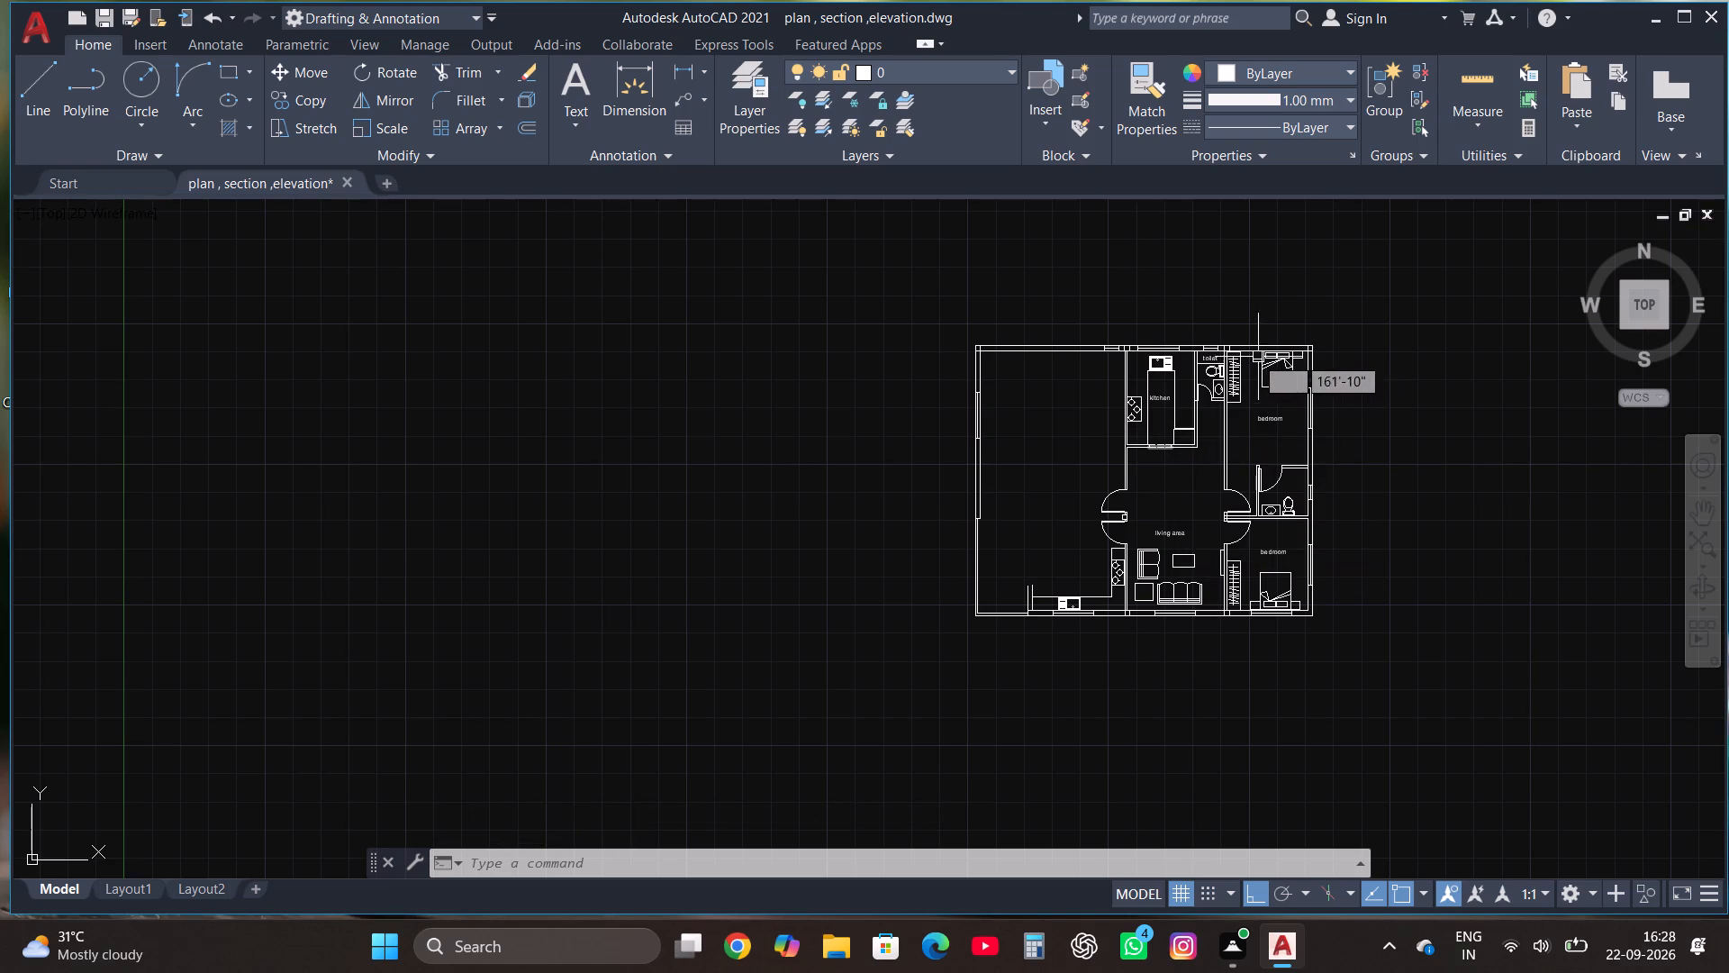
pyautogui.scroll(2, 1247, 354)
pyautogui.click(977, 614)
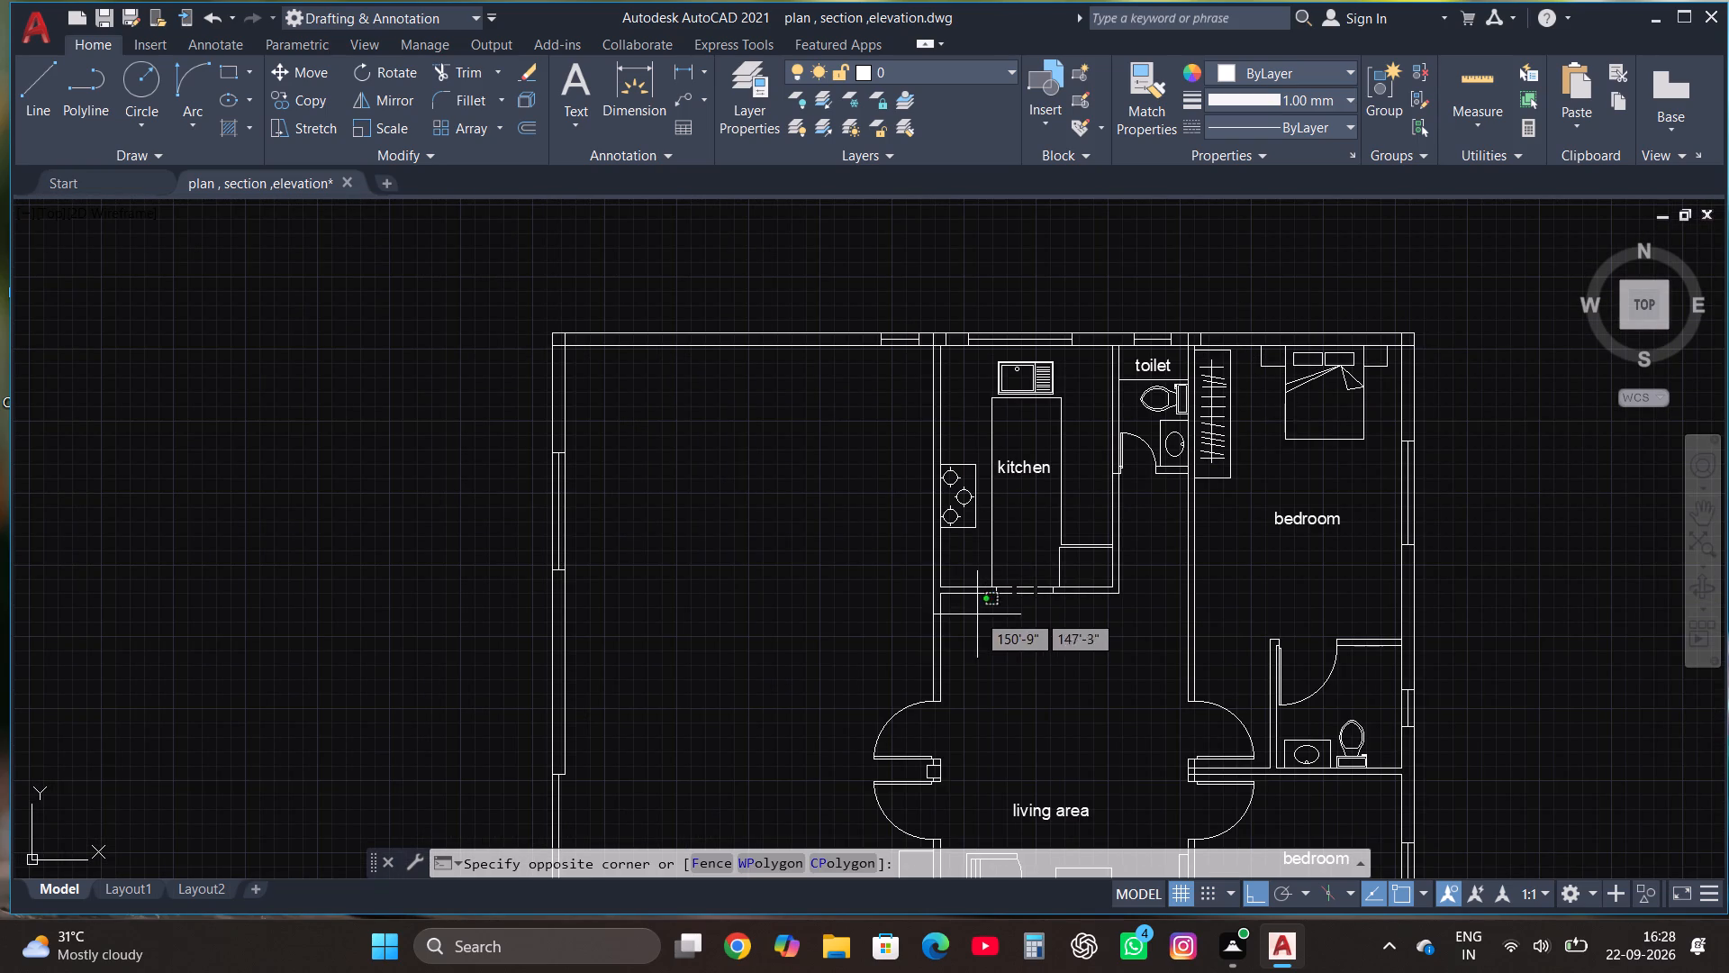
pyautogui.click(1165, 405)
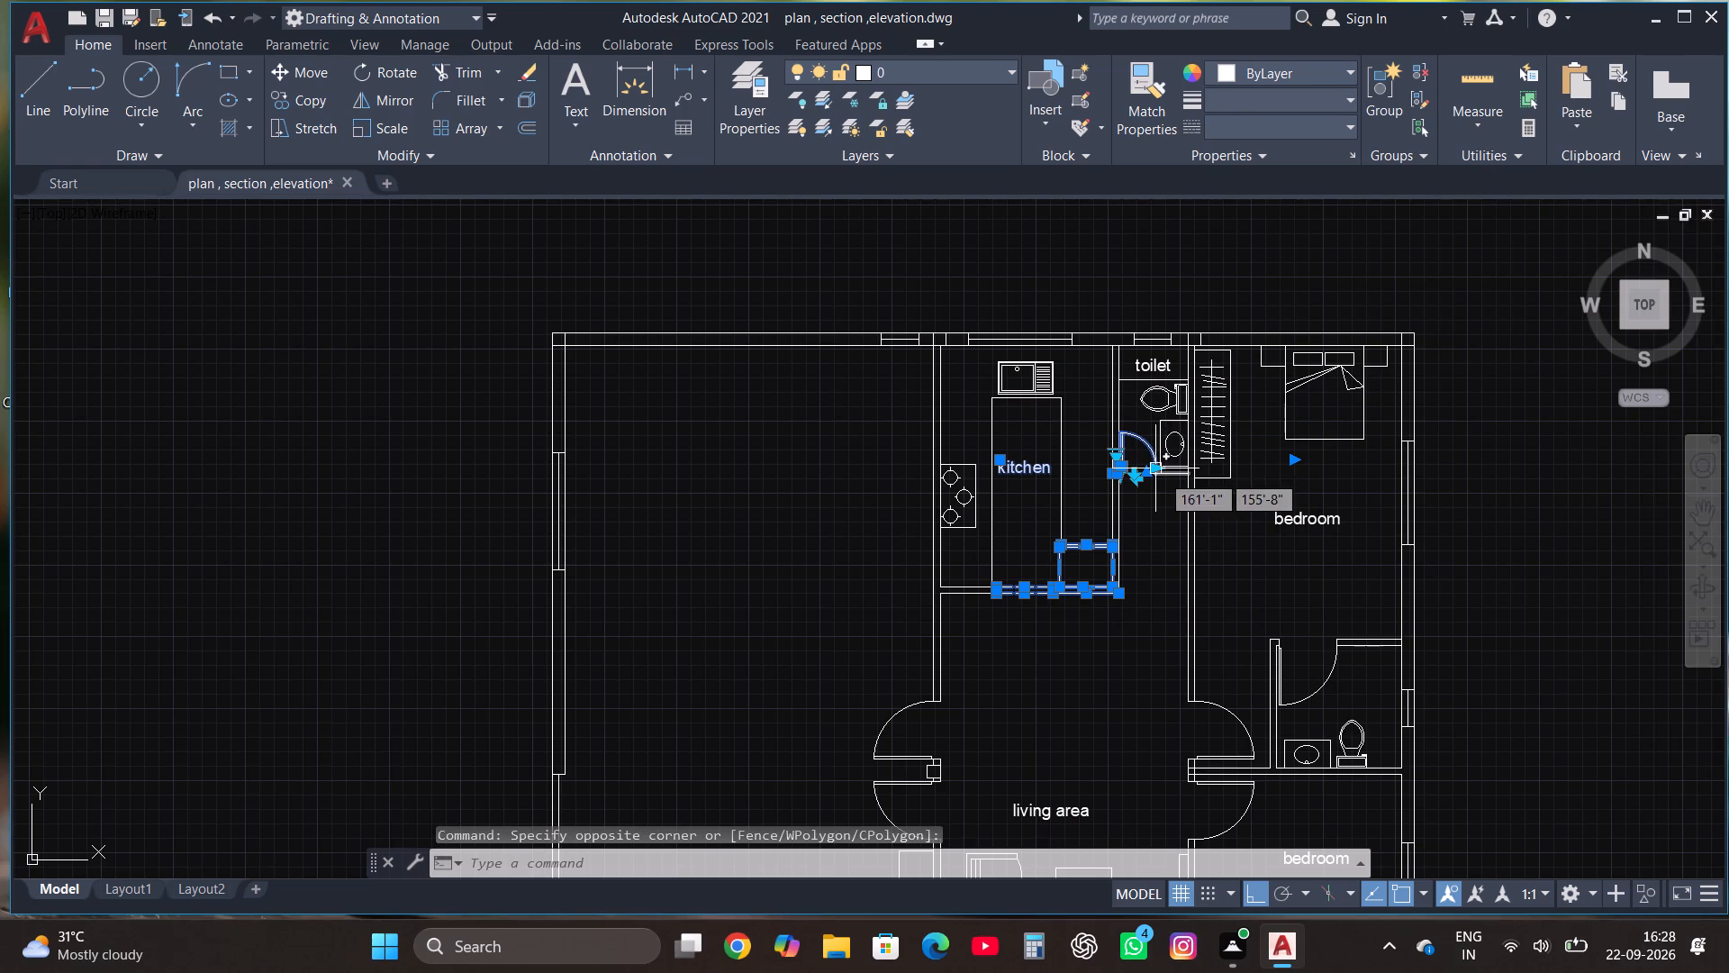
pyautogui.press('BackSpace')
pyautogui.press('Delete')
pyautogui.click(1145, 614)
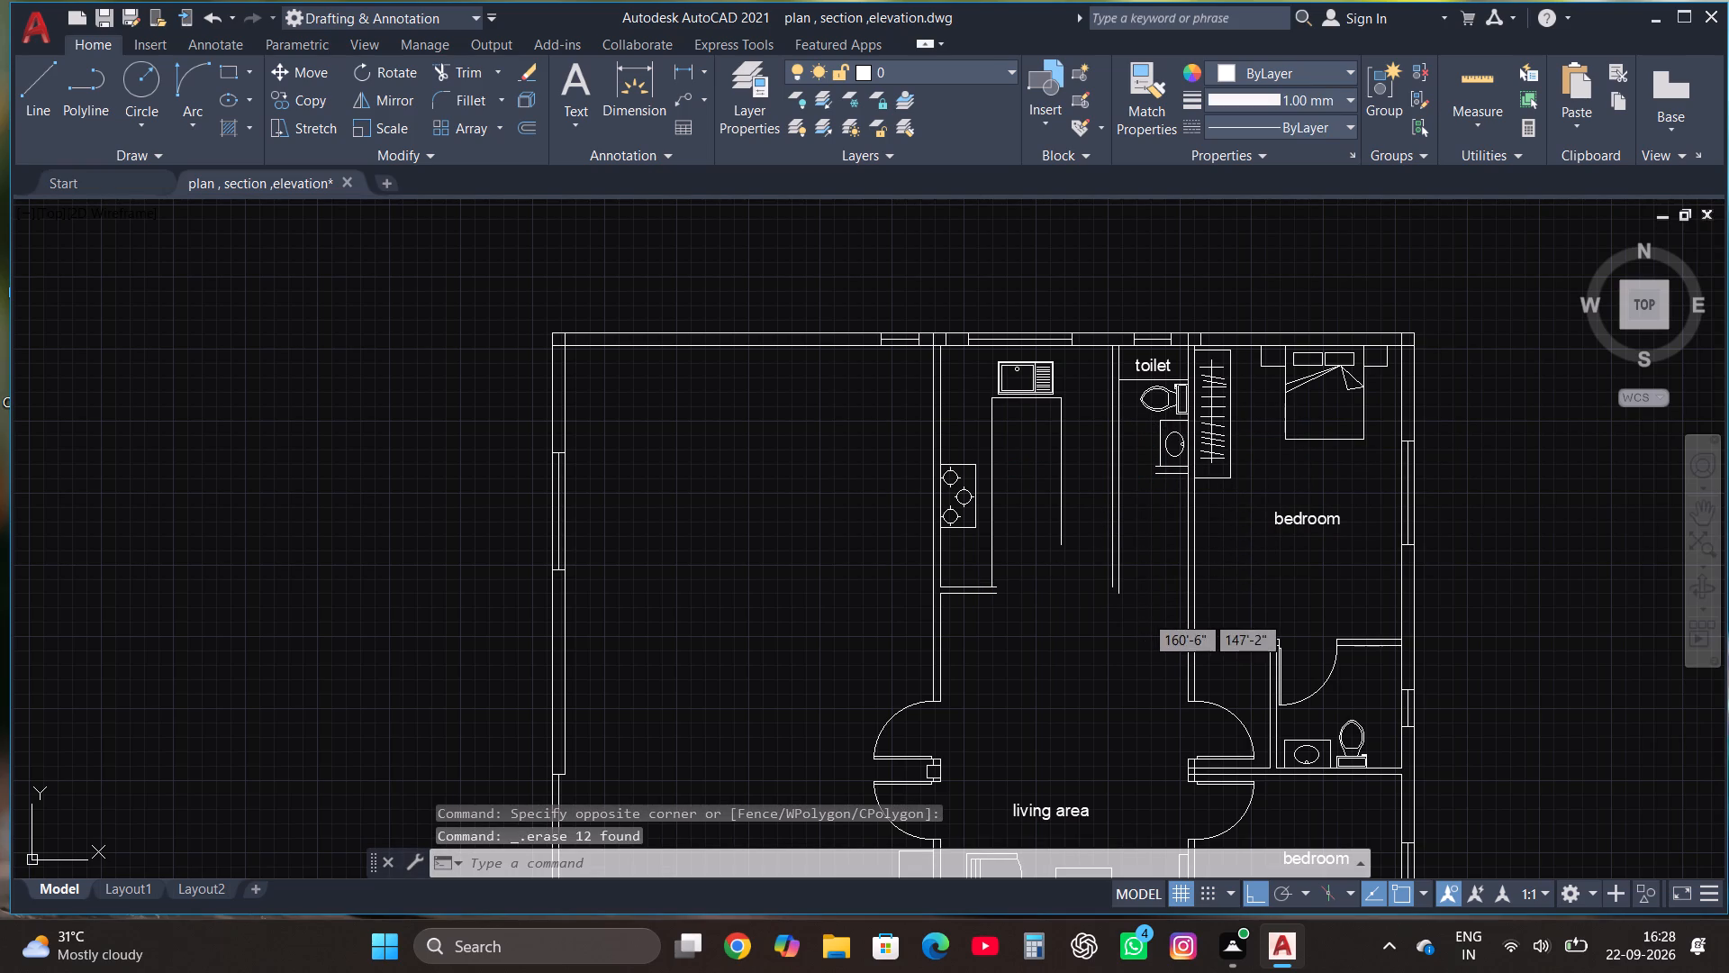
pyautogui.click(957, 405)
pyautogui.press('Delete')
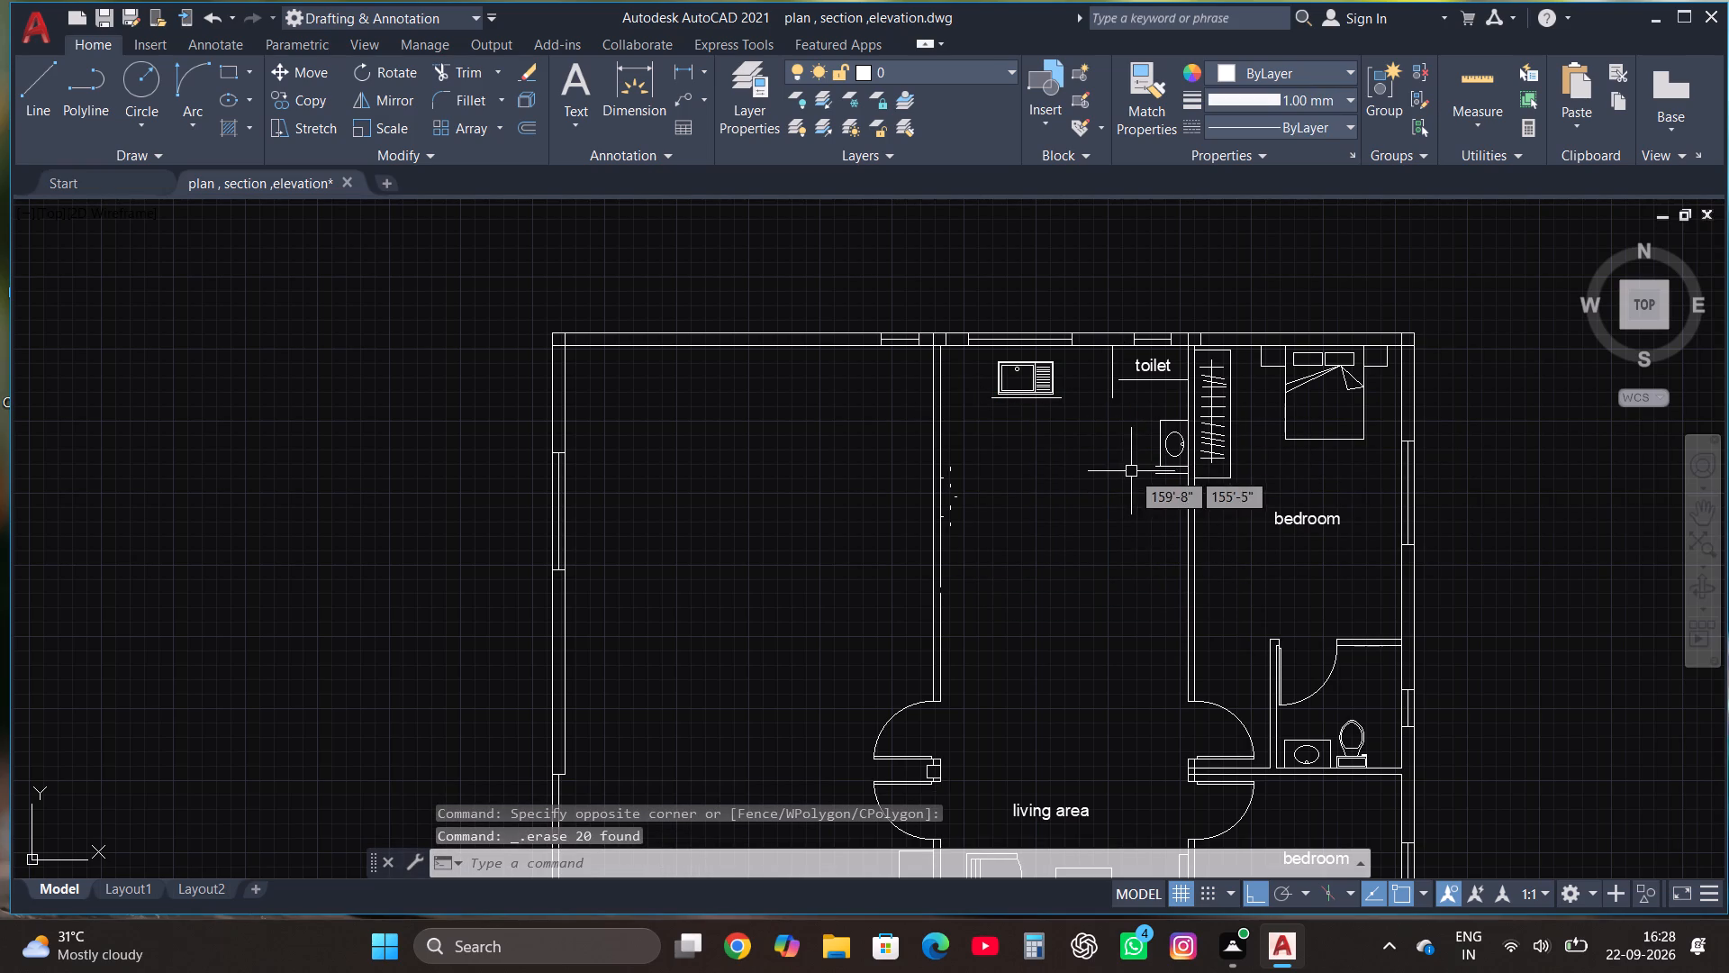
# Delete the north kitchen sink and the adjacent toilet's remaining label, fixtures and wall pieces in the copied plan.
pyautogui.click(1163, 496)
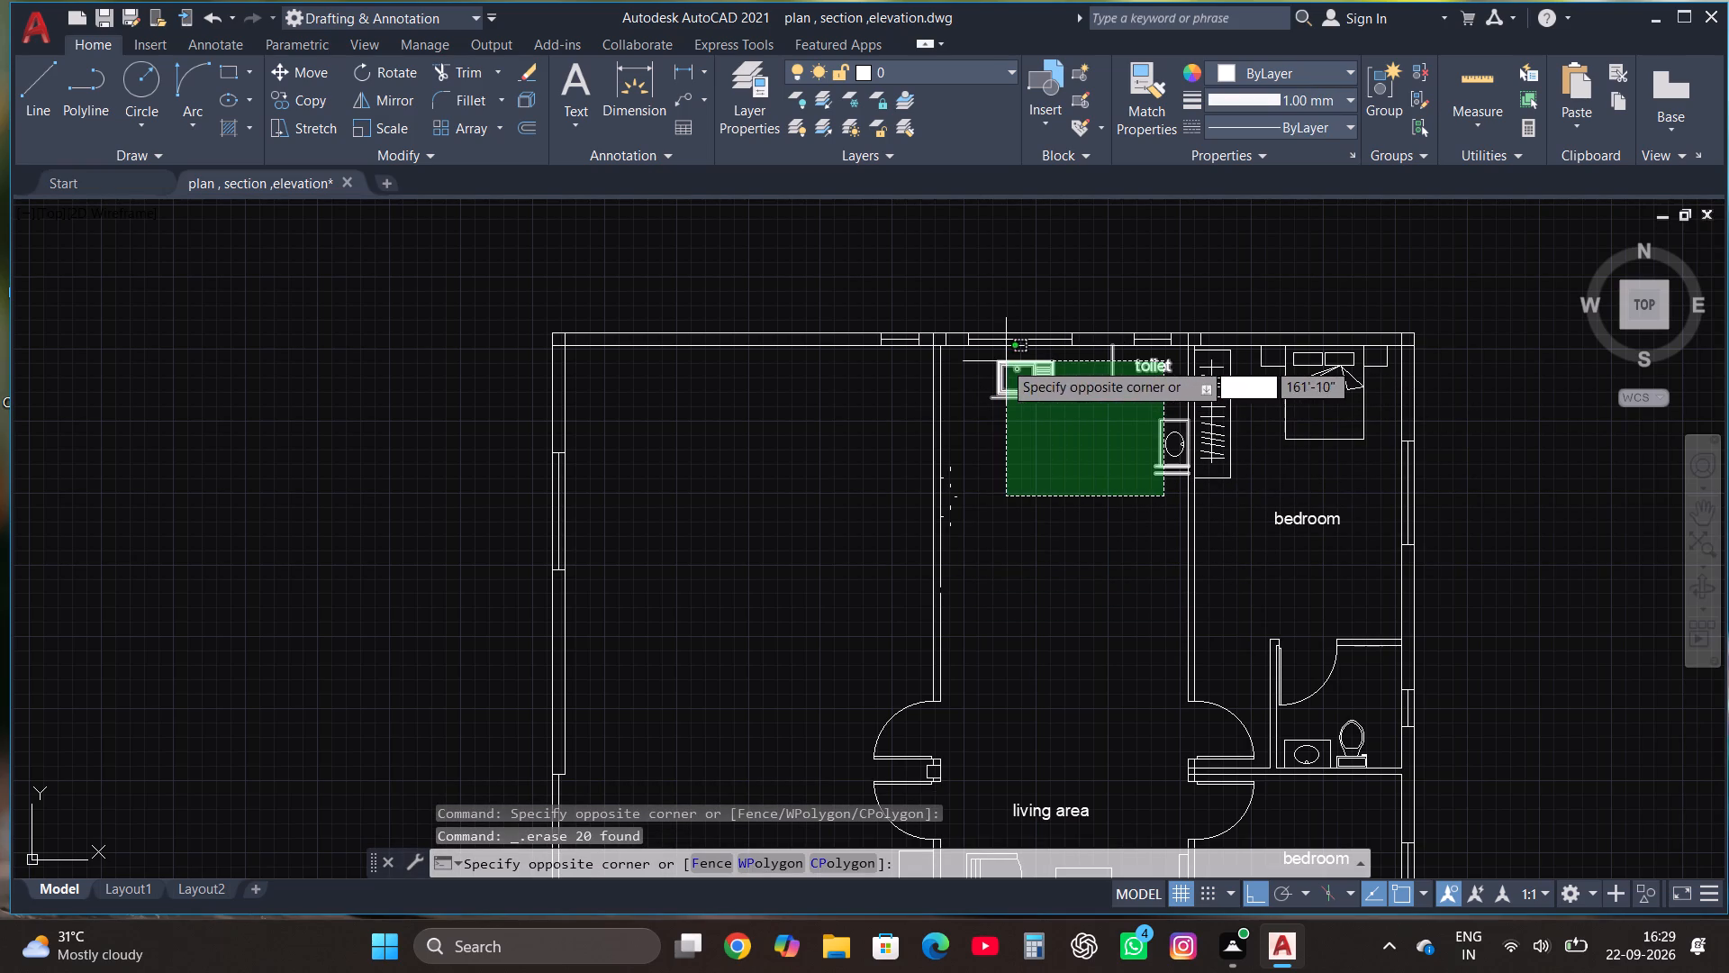
pyautogui.click(1000, 361)
pyautogui.press('Delete')
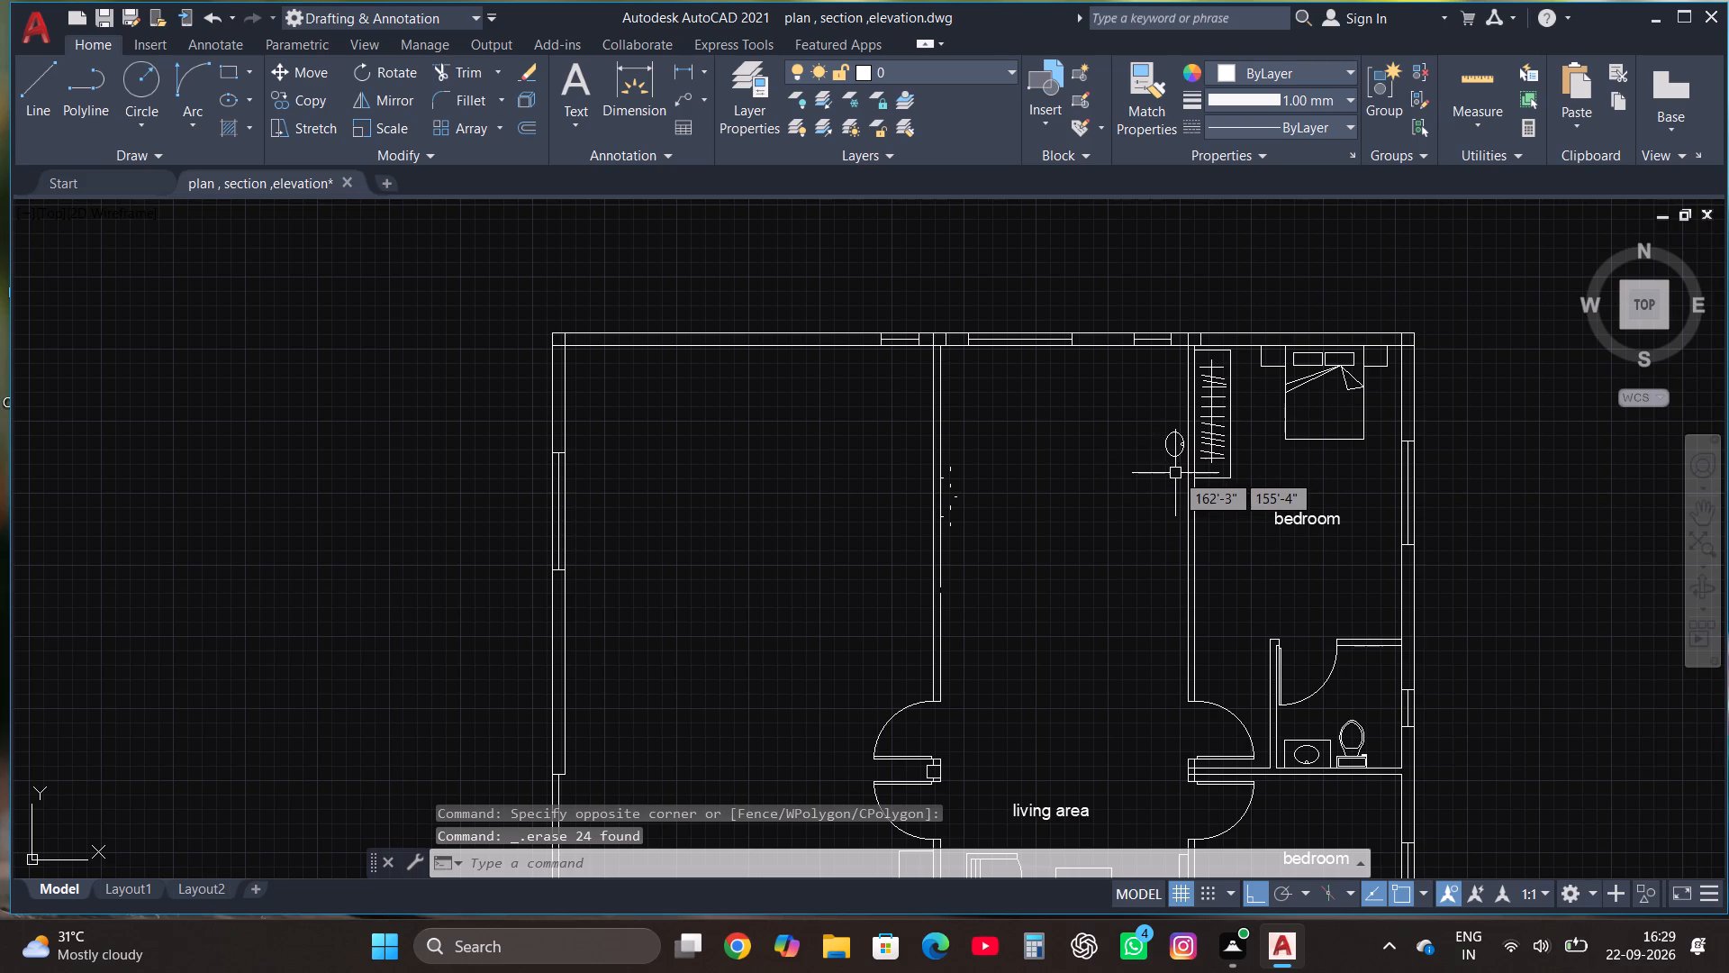
pyautogui.click(1180, 473)
pyautogui.click(1170, 416)
pyautogui.press('Delete')
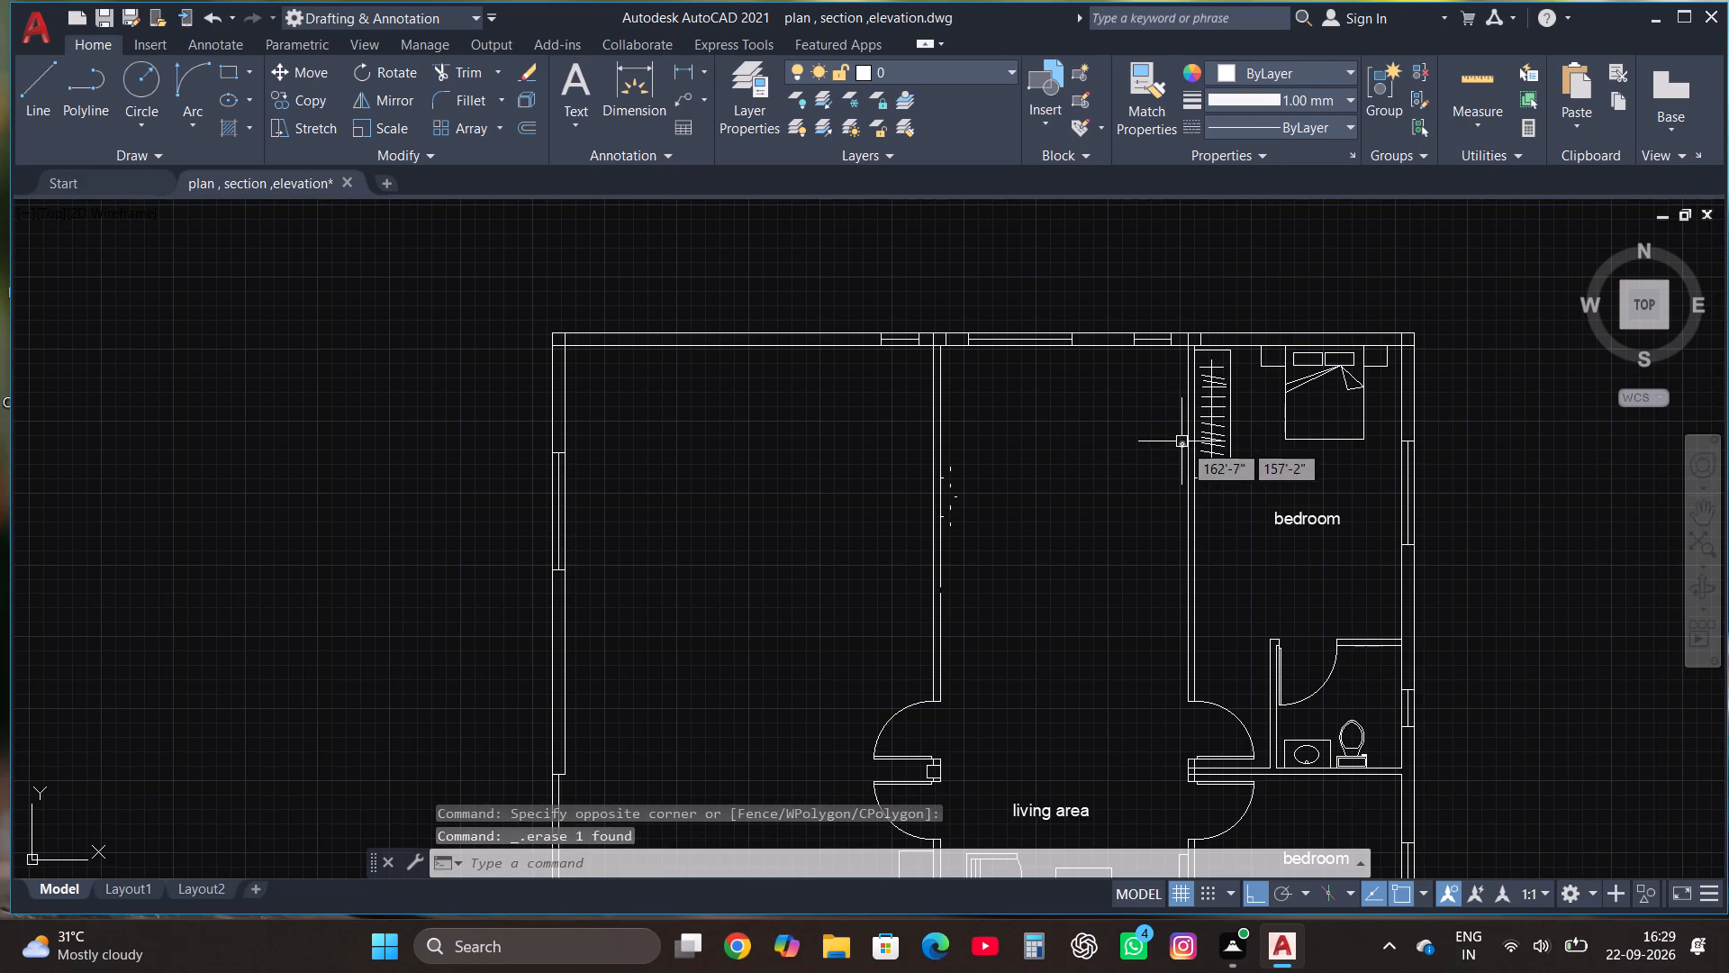
pyautogui.click(1183, 444)
pyautogui.press('Delete')
# Delete the small leftover hob fragments beside the wall between the northwest room and the former kitchen.
pyautogui.scroll(2, 971, 542)
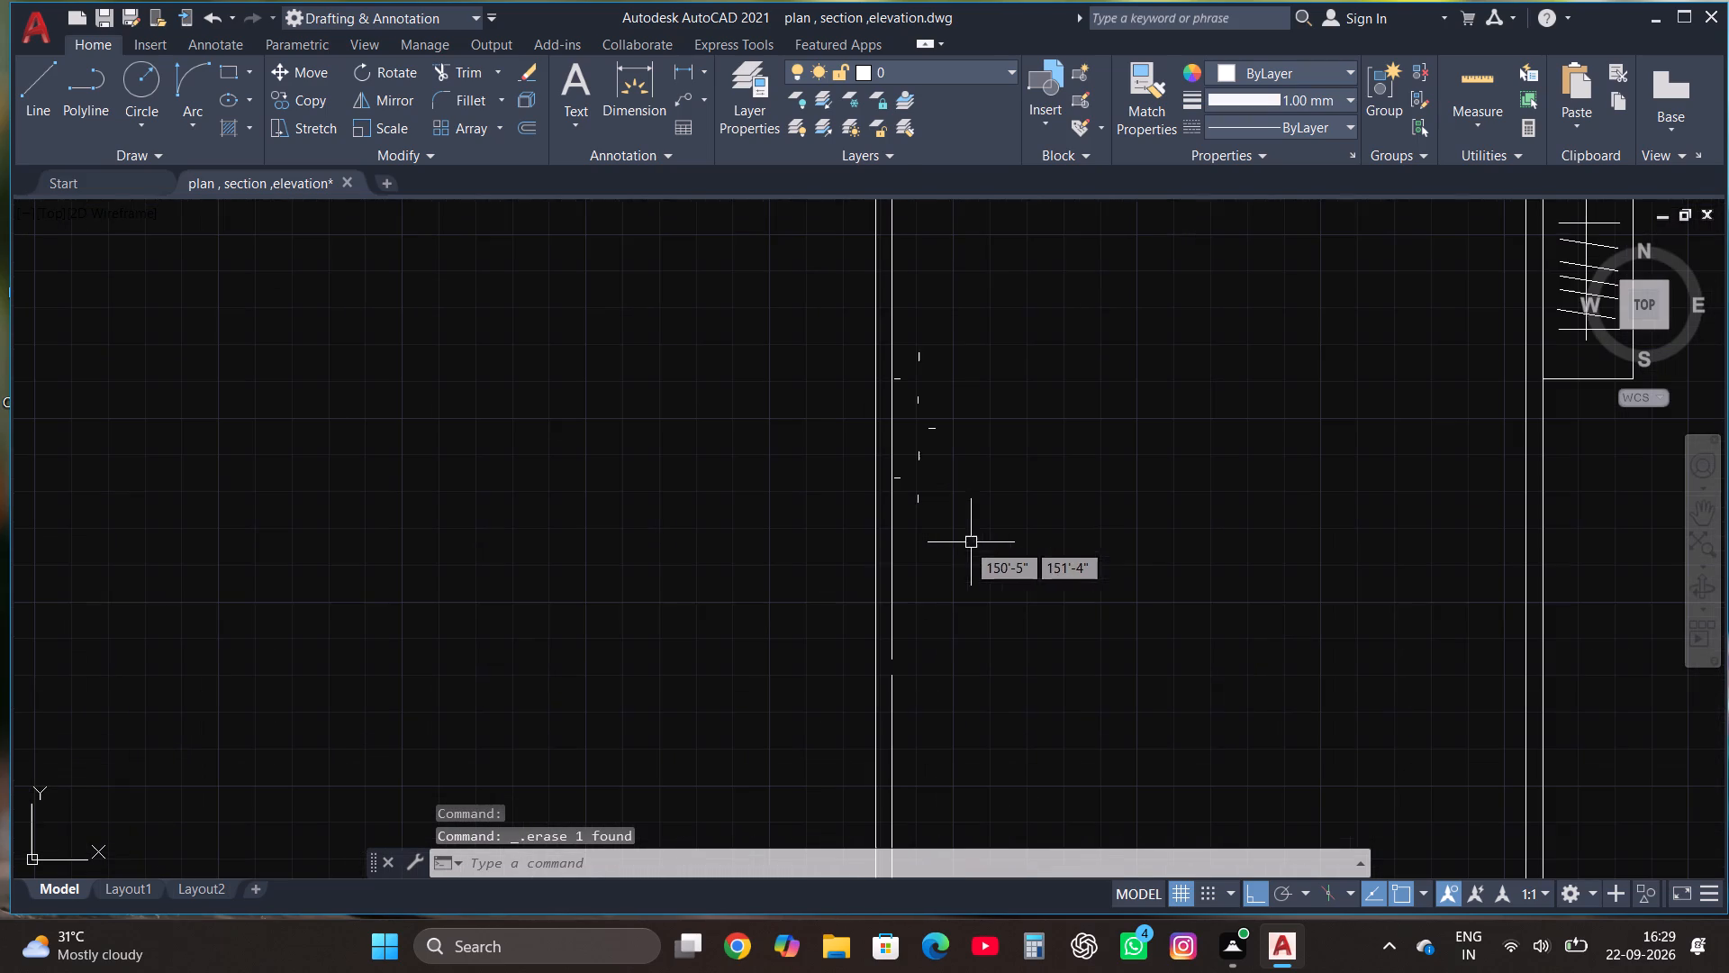
pyautogui.click(817, 546)
pyautogui.click(1052, 300)
pyautogui.press('Delete')
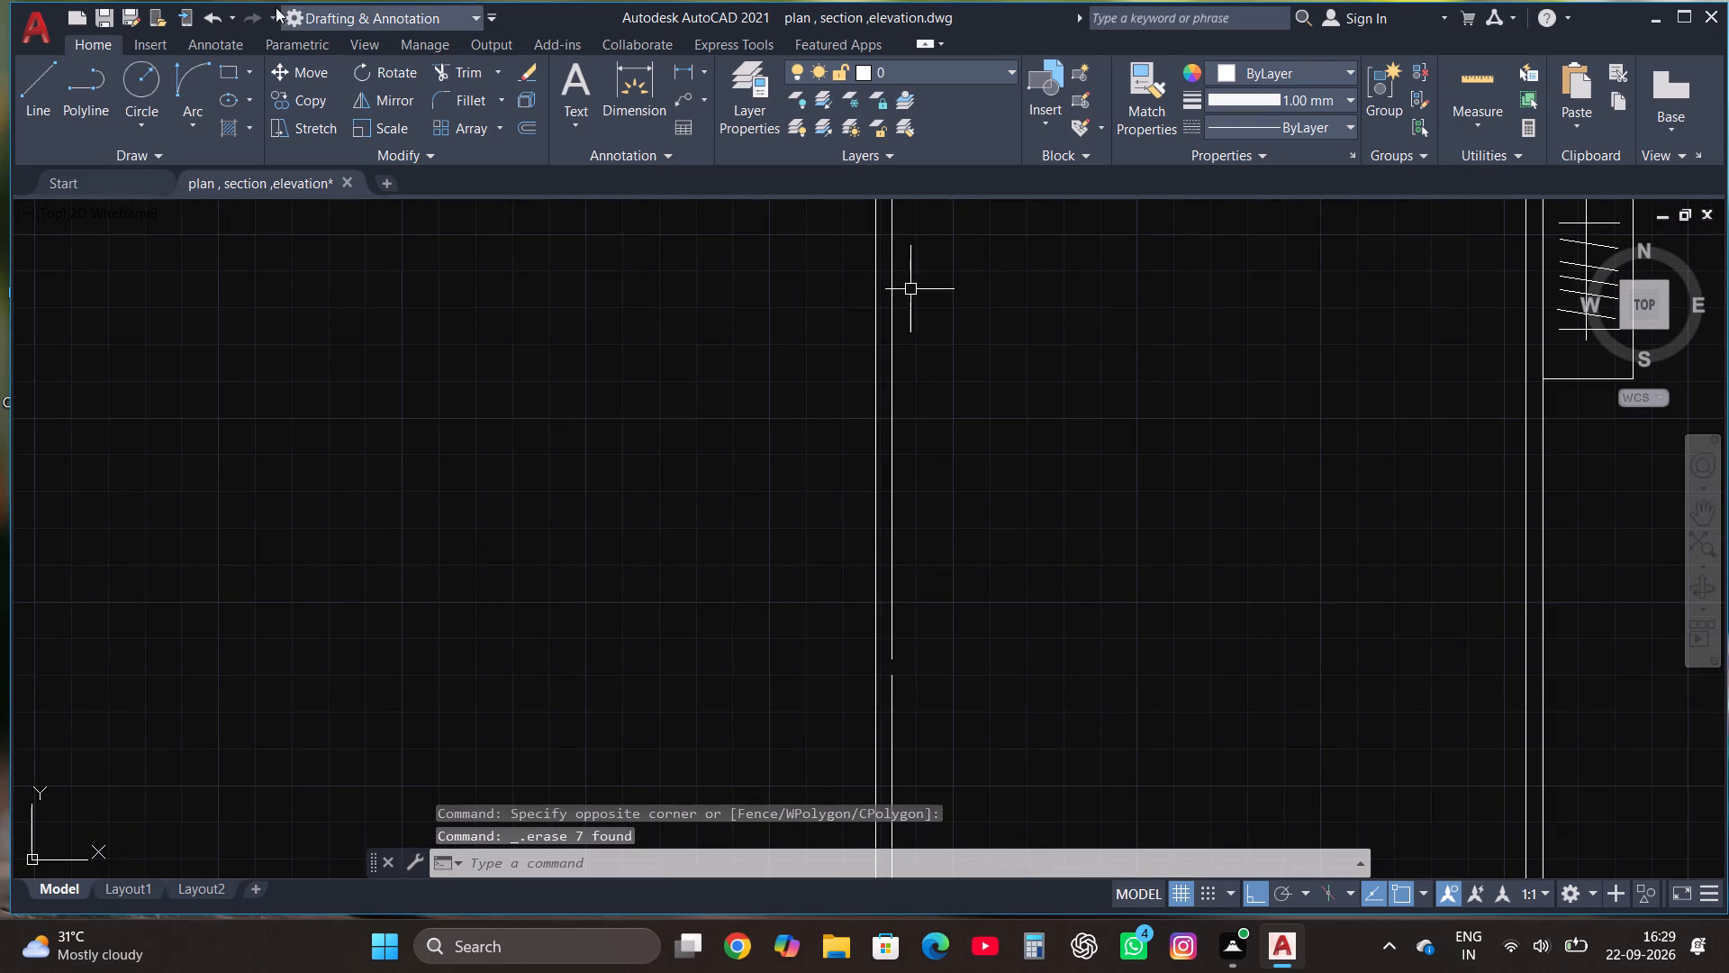
# Draw a short line closing the gap in that wall's east face where the kitchen wall joined it.
pyautogui.click(30, 78)
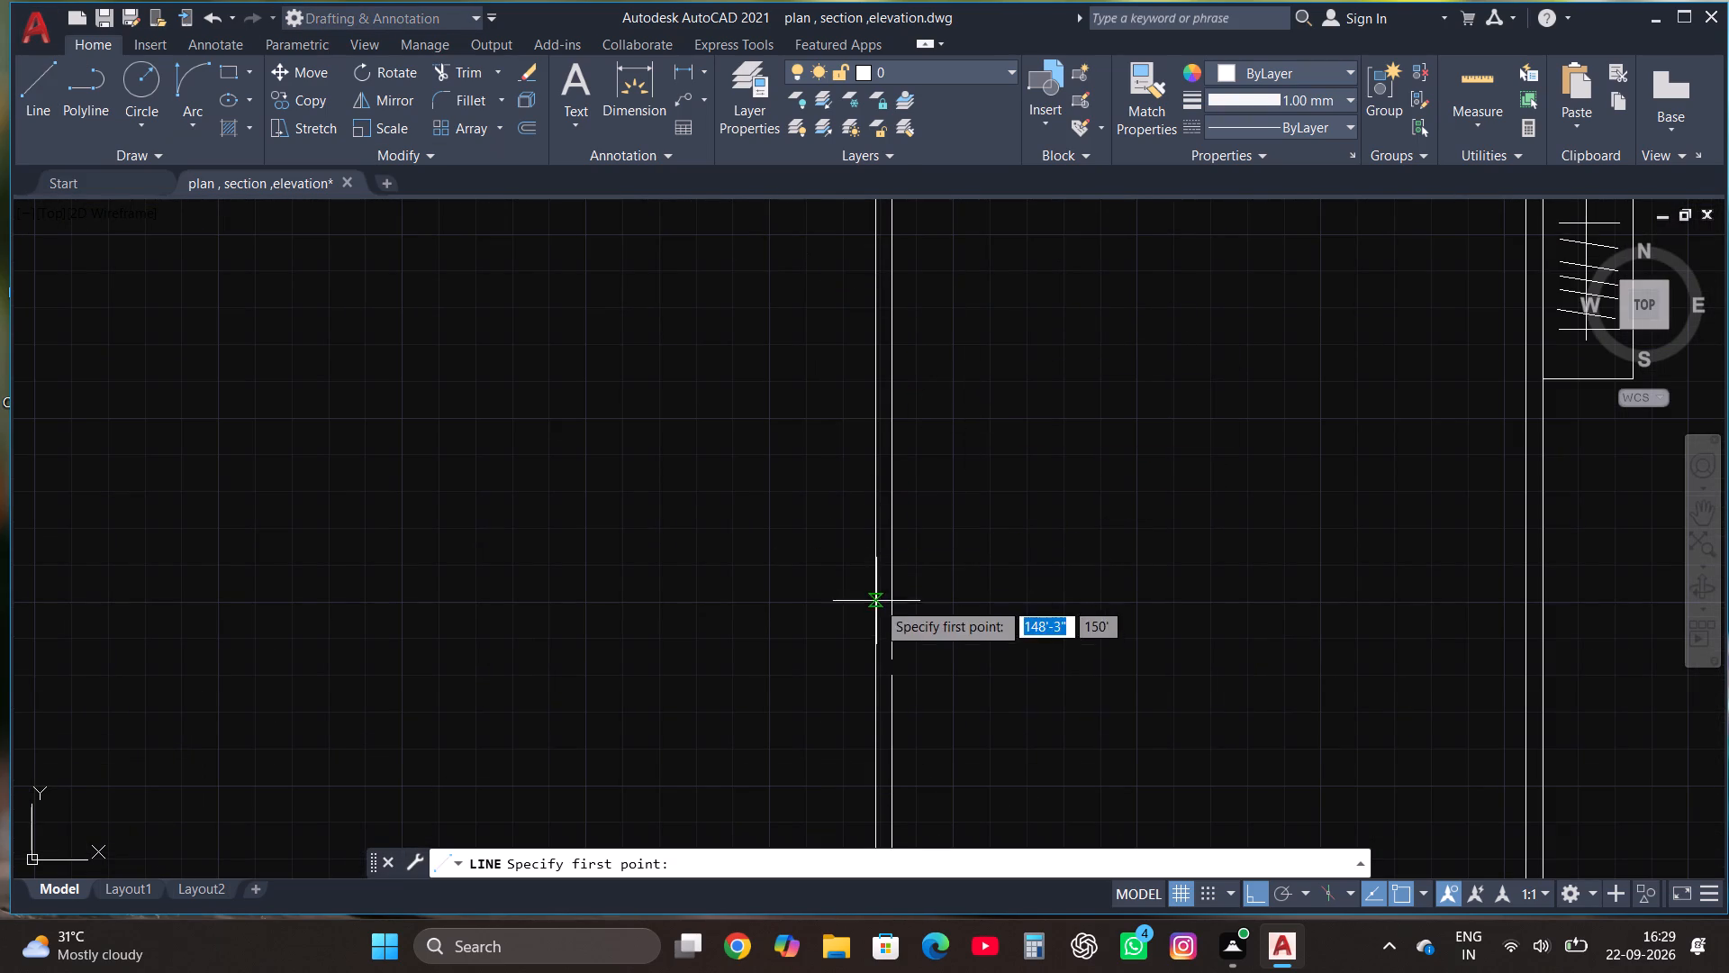
pyautogui.click(895, 656)
pyautogui.click(888, 705)
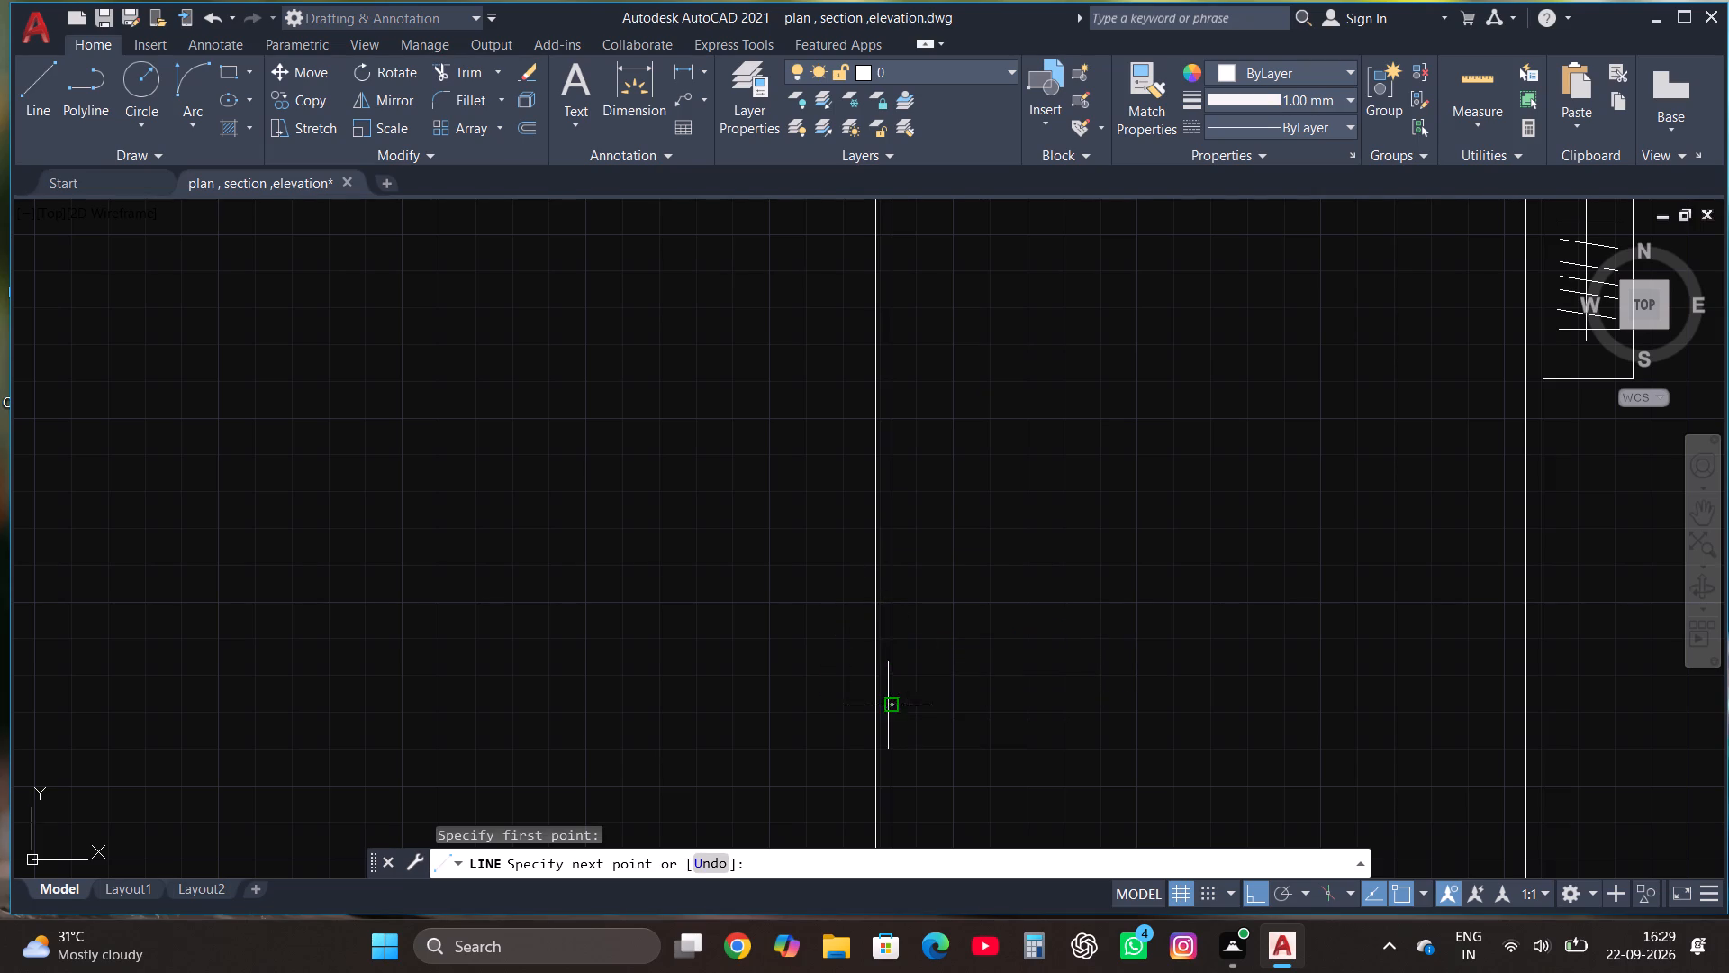
pyautogui.press('Escape')
# Delete the wardrobe, pillows and blanket lines from the copied plan's northeast bedroom.
pyautogui.scroll(-4, 964, 694)
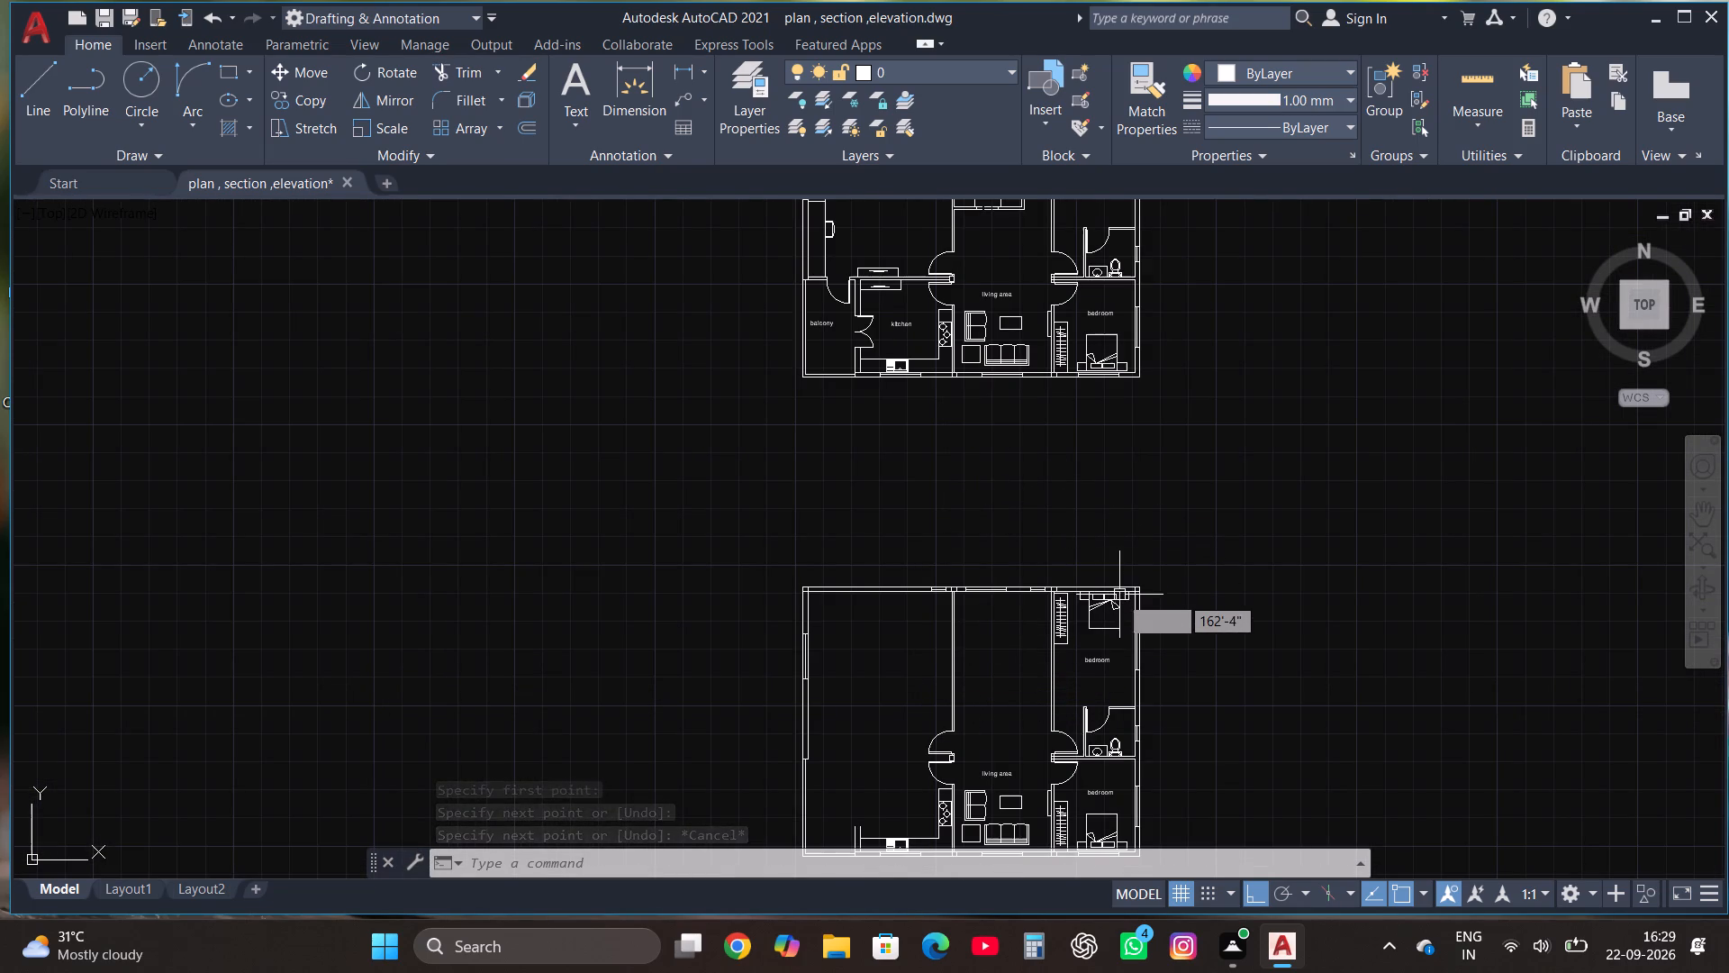
pyautogui.scroll(2, 1122, 596)
pyautogui.click(898, 753)
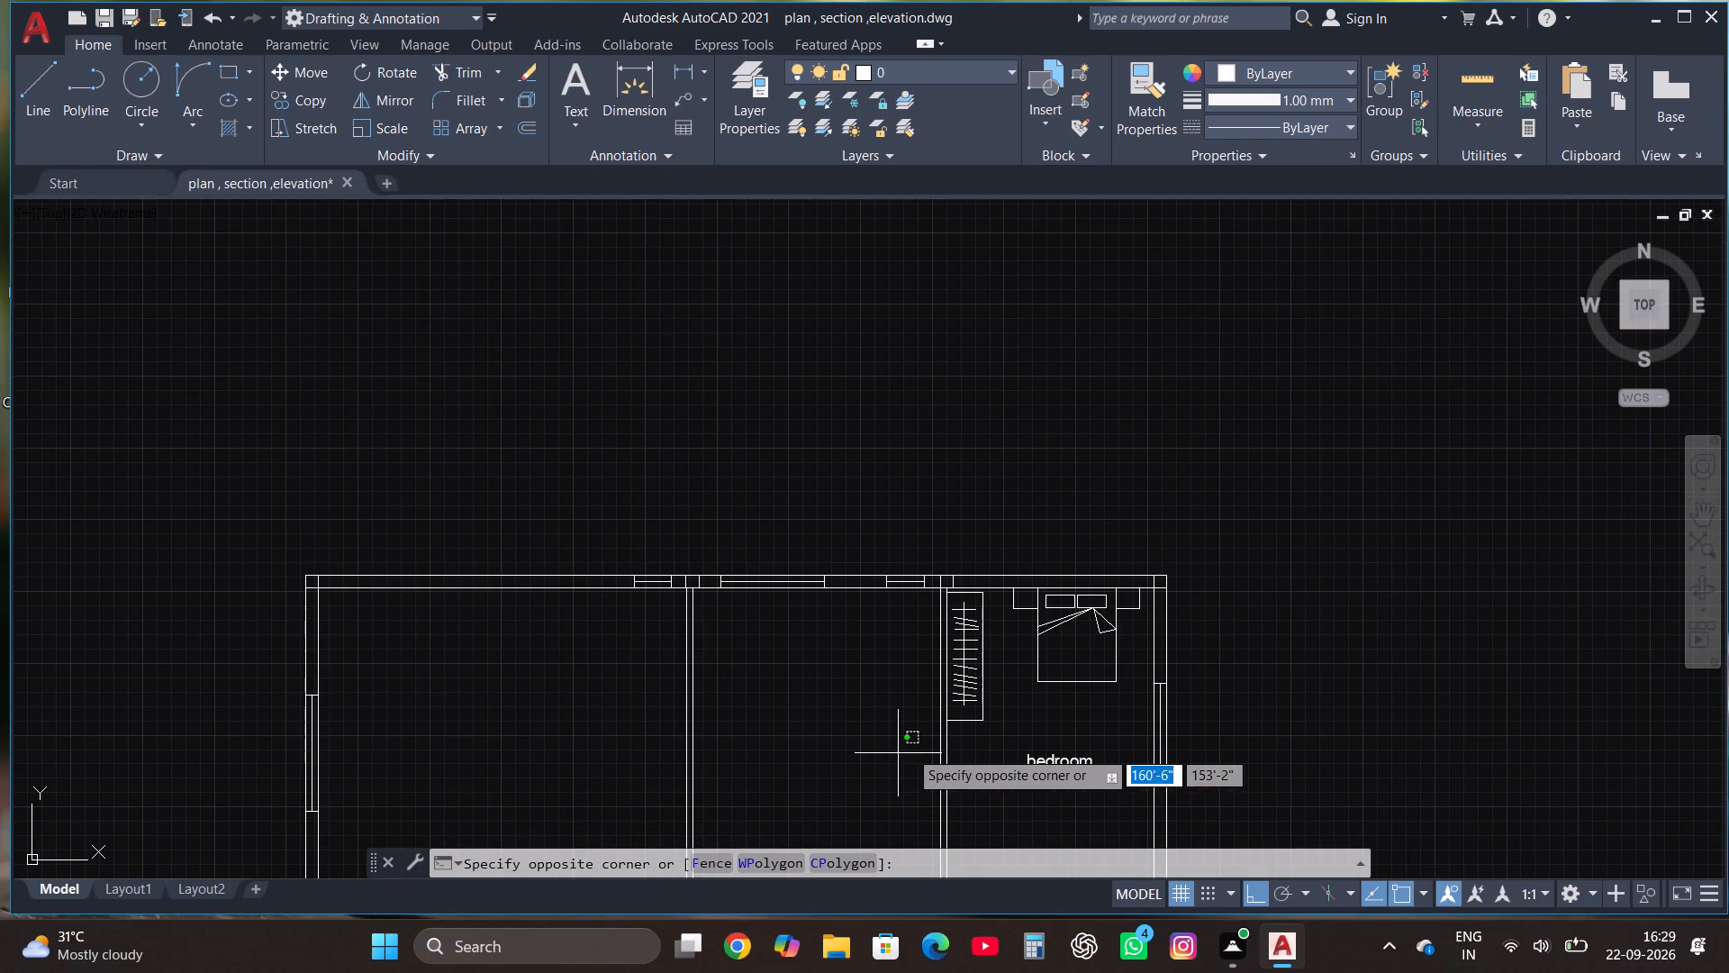
pyautogui.click(1202, 590)
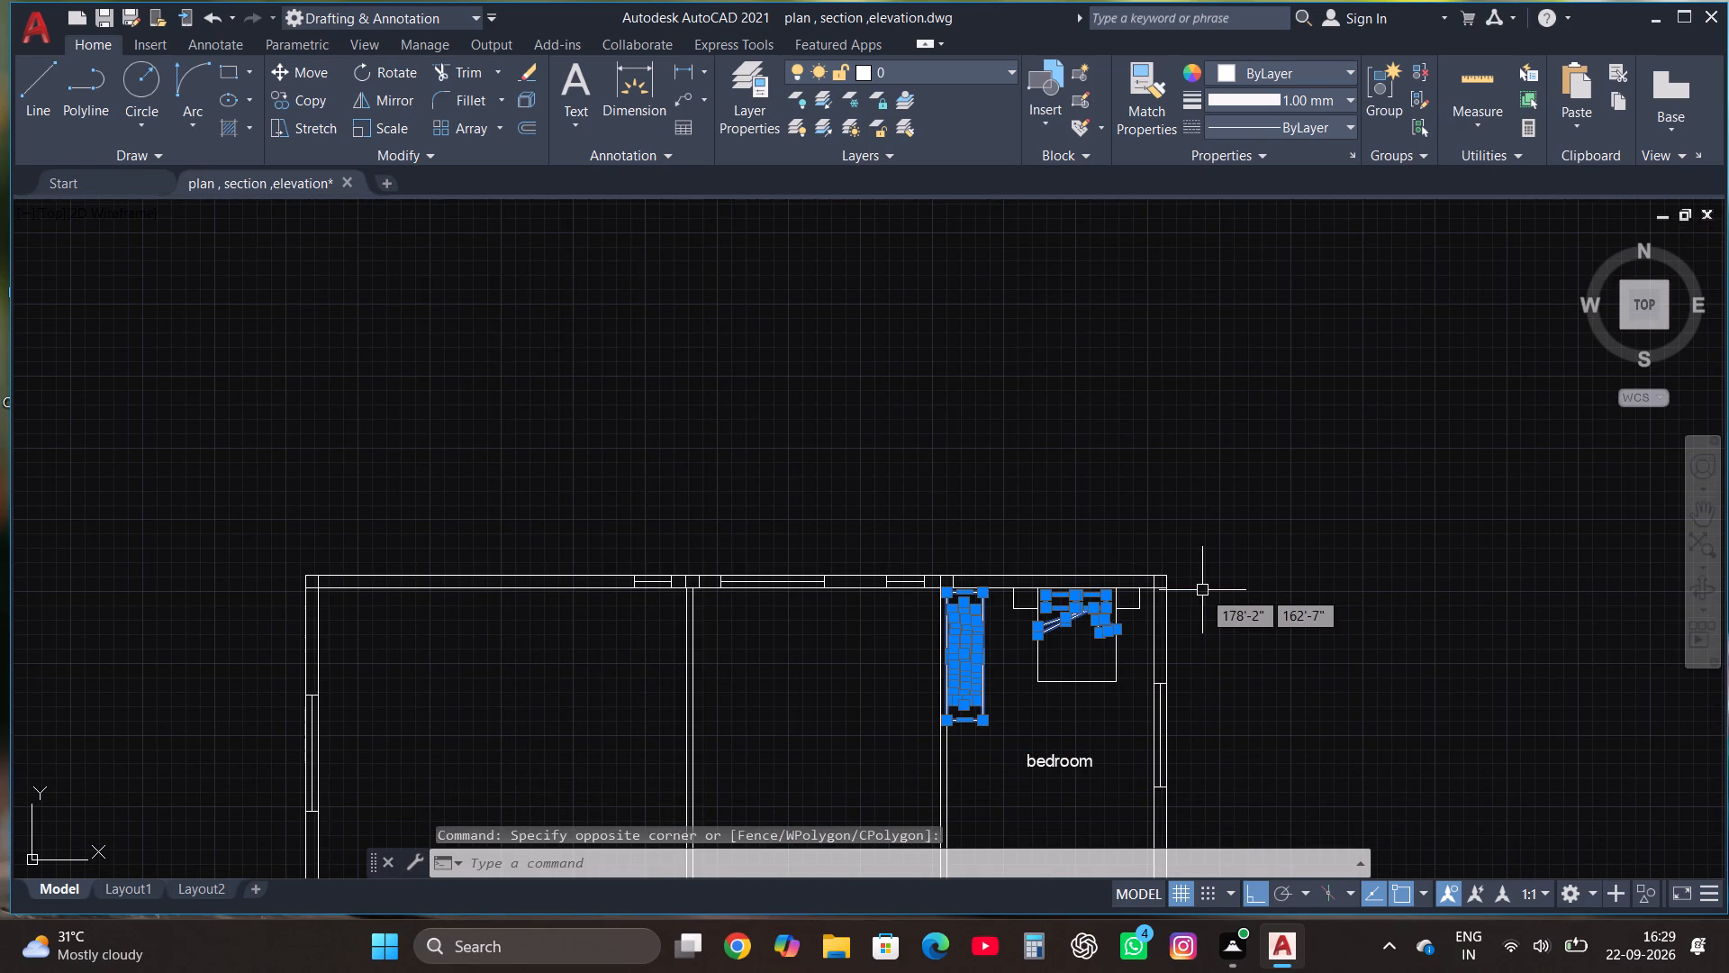
pyautogui.press('Delete')
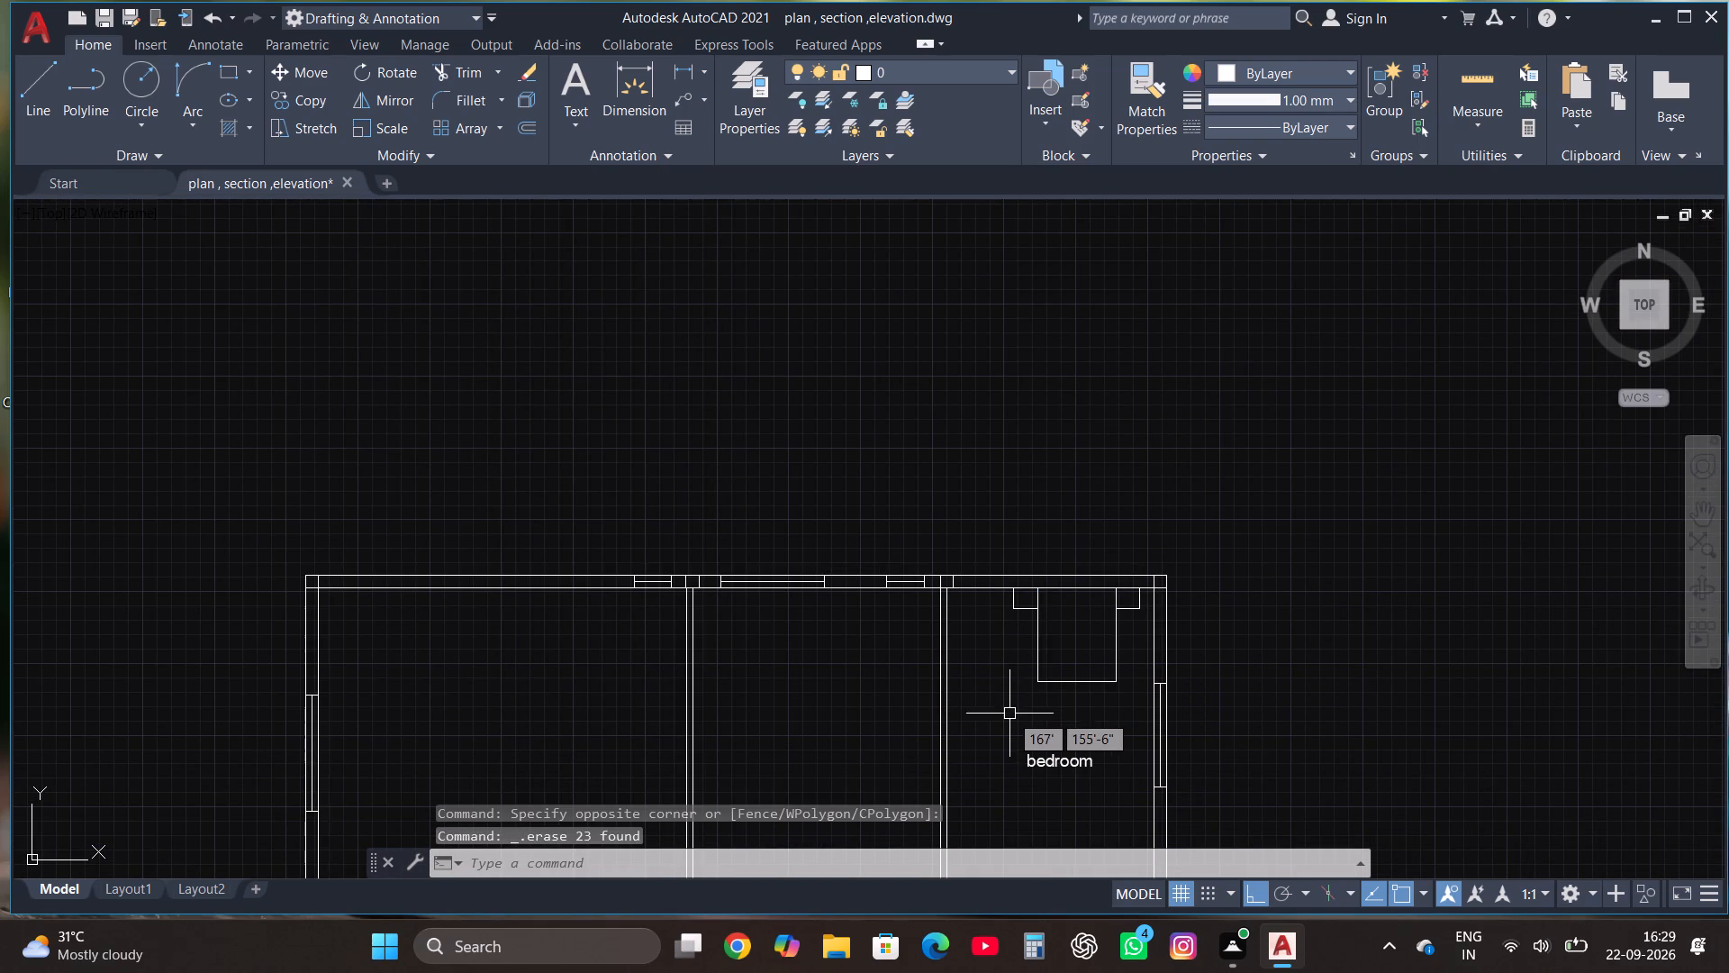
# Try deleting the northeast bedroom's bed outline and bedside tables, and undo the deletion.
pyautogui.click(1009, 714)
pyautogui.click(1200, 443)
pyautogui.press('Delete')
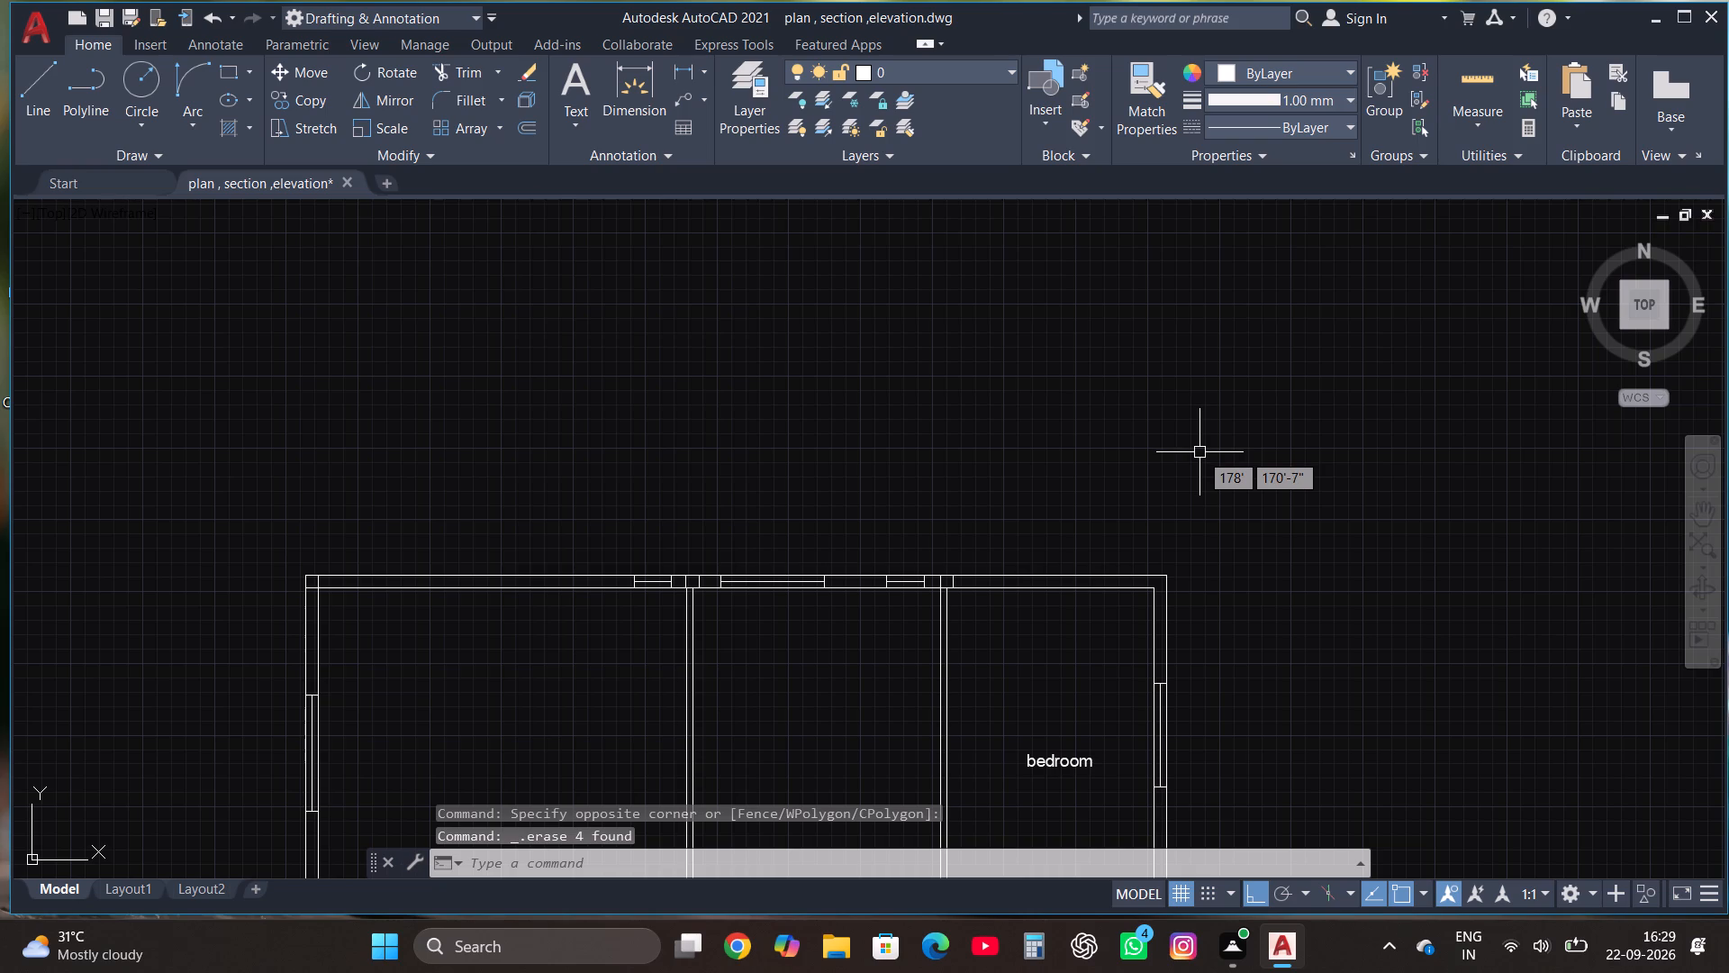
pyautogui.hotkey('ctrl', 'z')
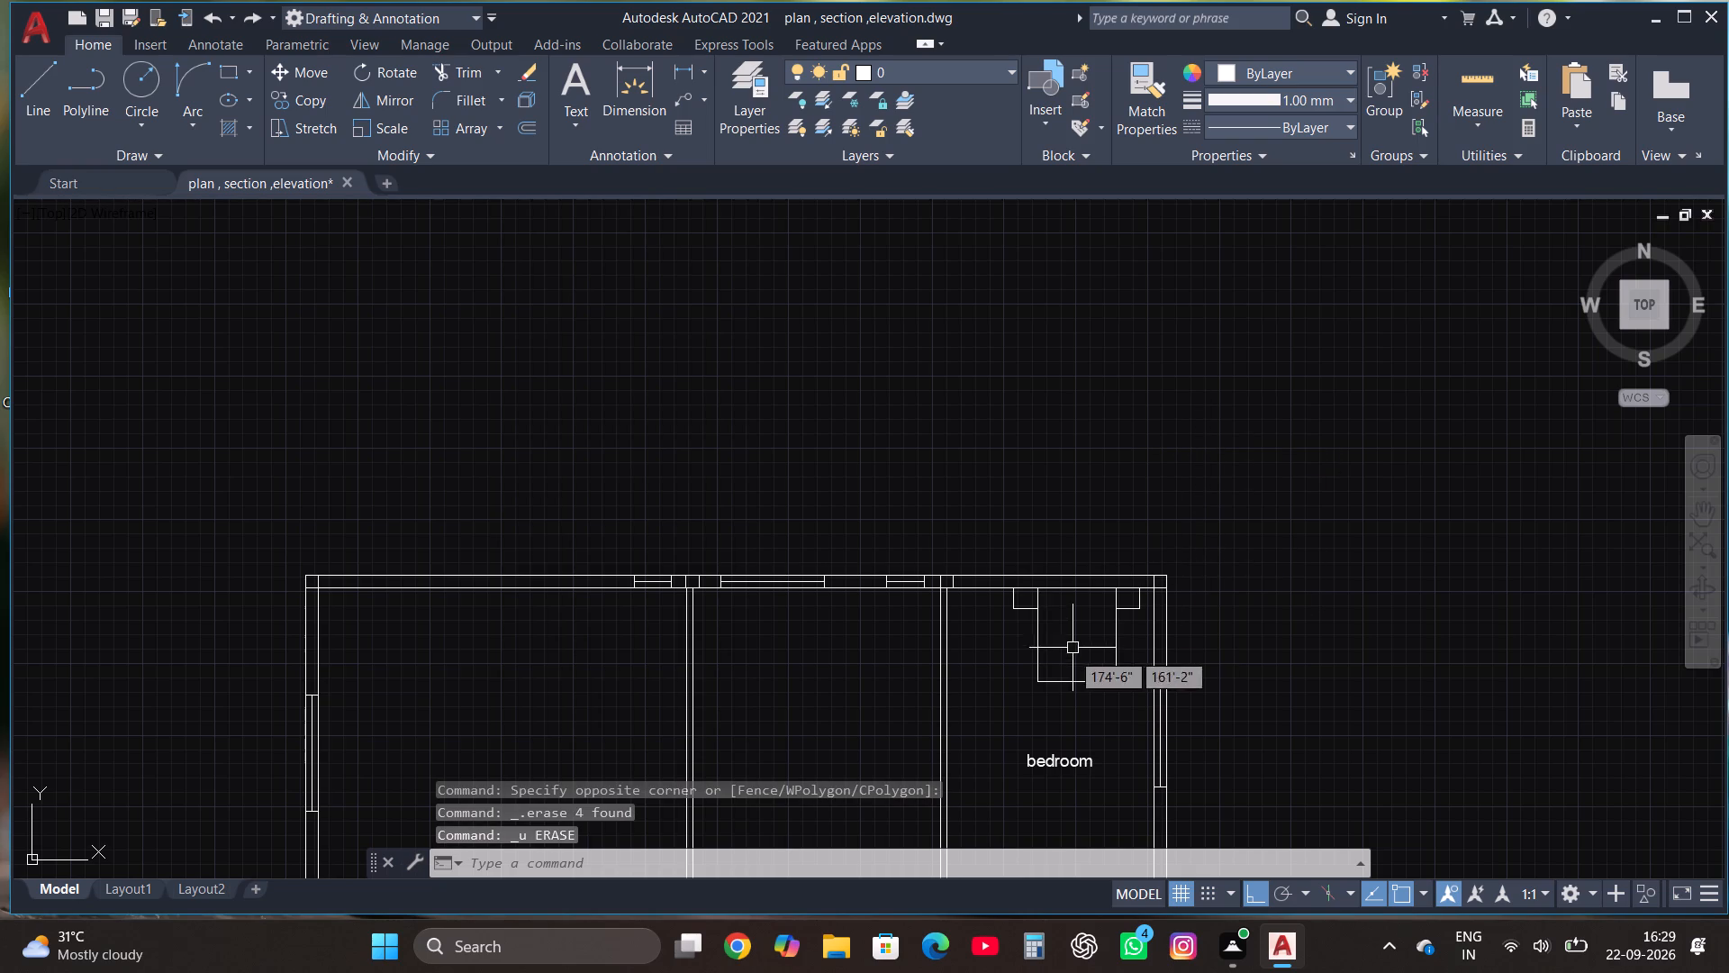
# Delete the bed outline and both bedside tables from the copied plan's northeast bedroom.
pyautogui.scroll(1, 1136, 668)
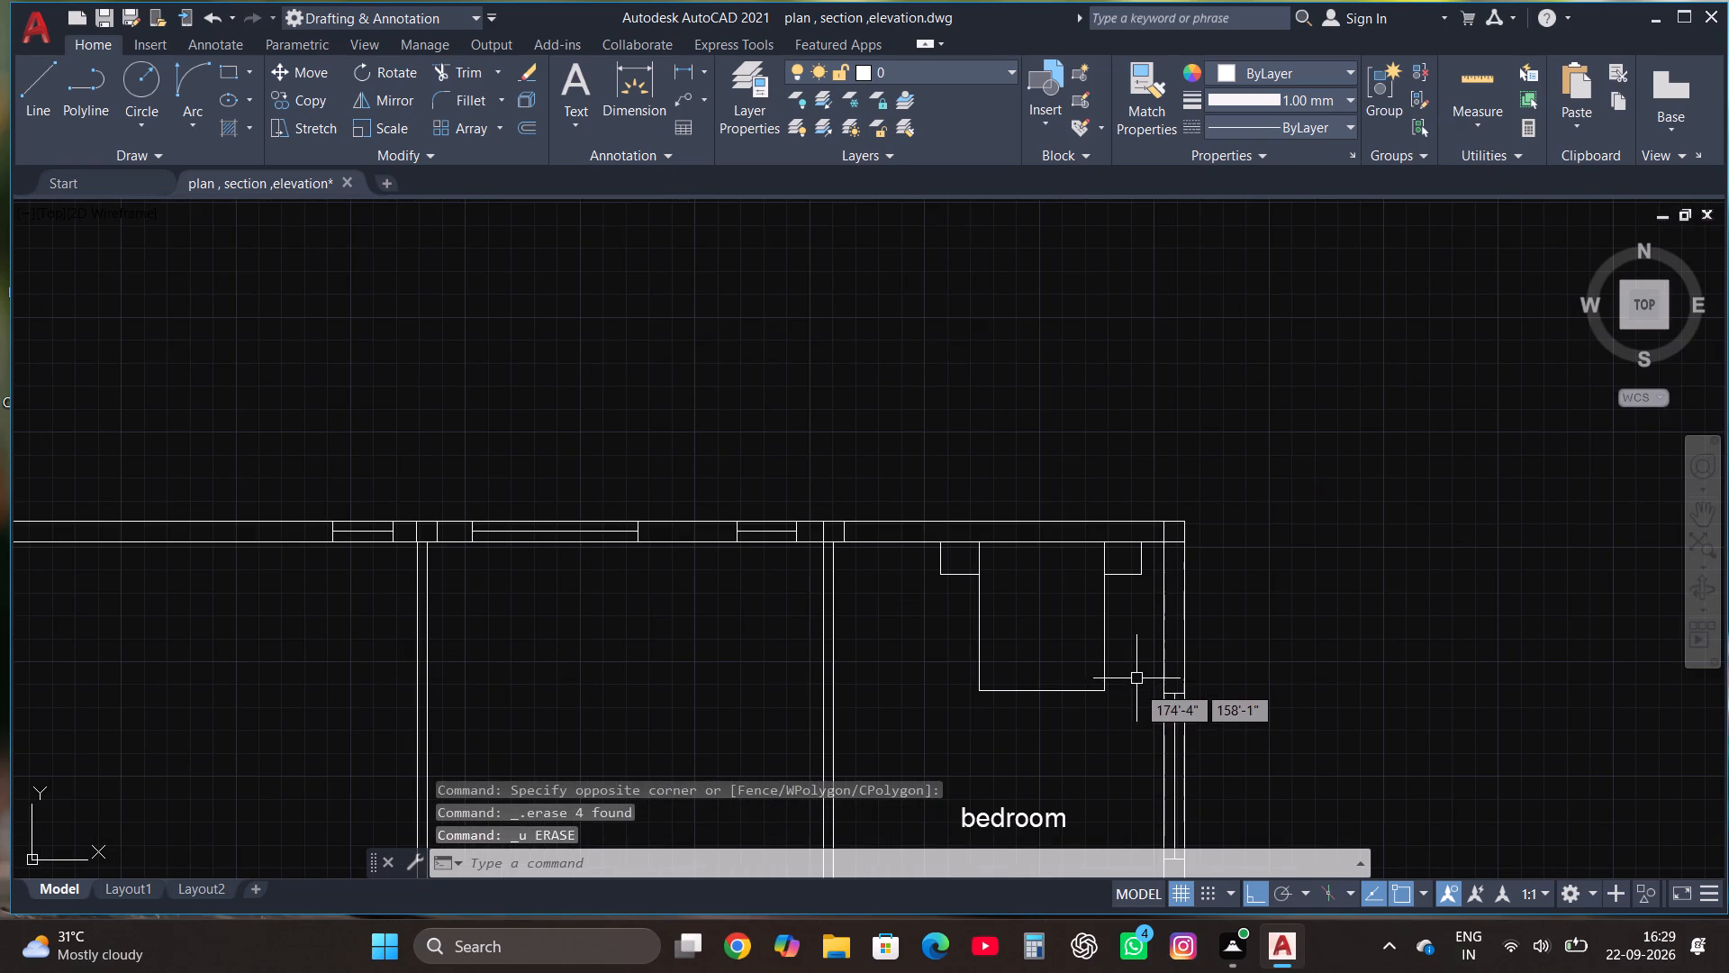
pyautogui.click(1139, 696)
pyautogui.click(929, 550)
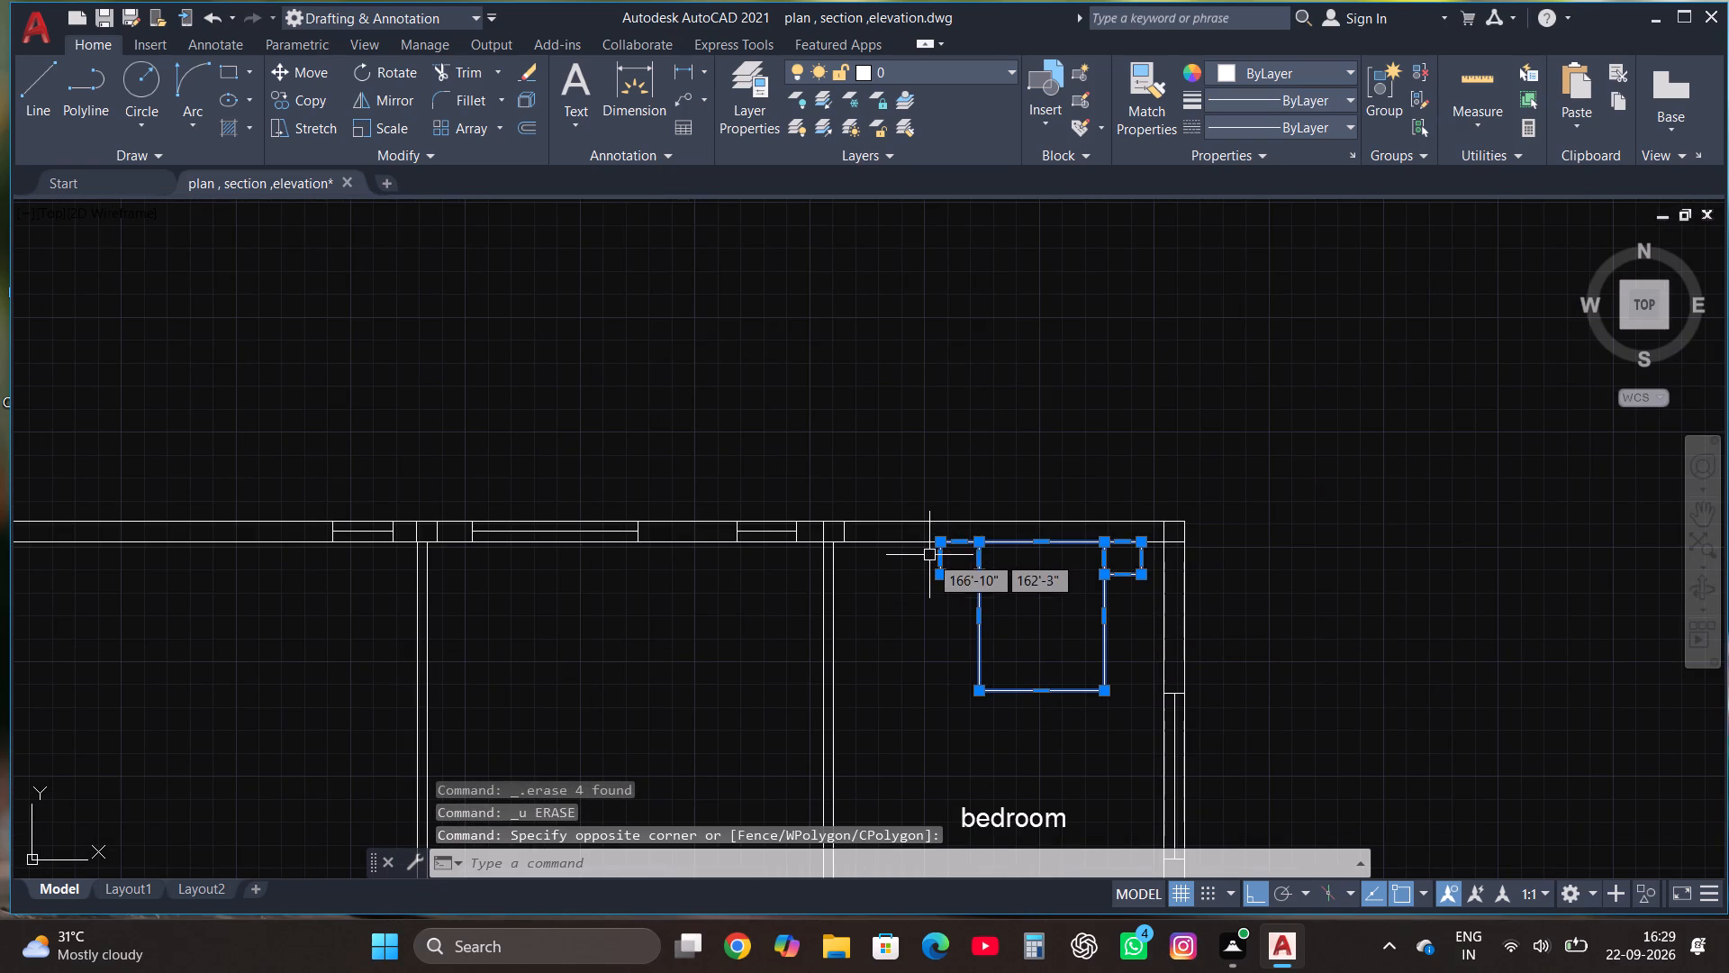
pyautogui.press('Delete')
# Delete the four swing doors in the two long inner walls flanking the copied plan's living area.
pyautogui.scroll(-3, 1189, 361)
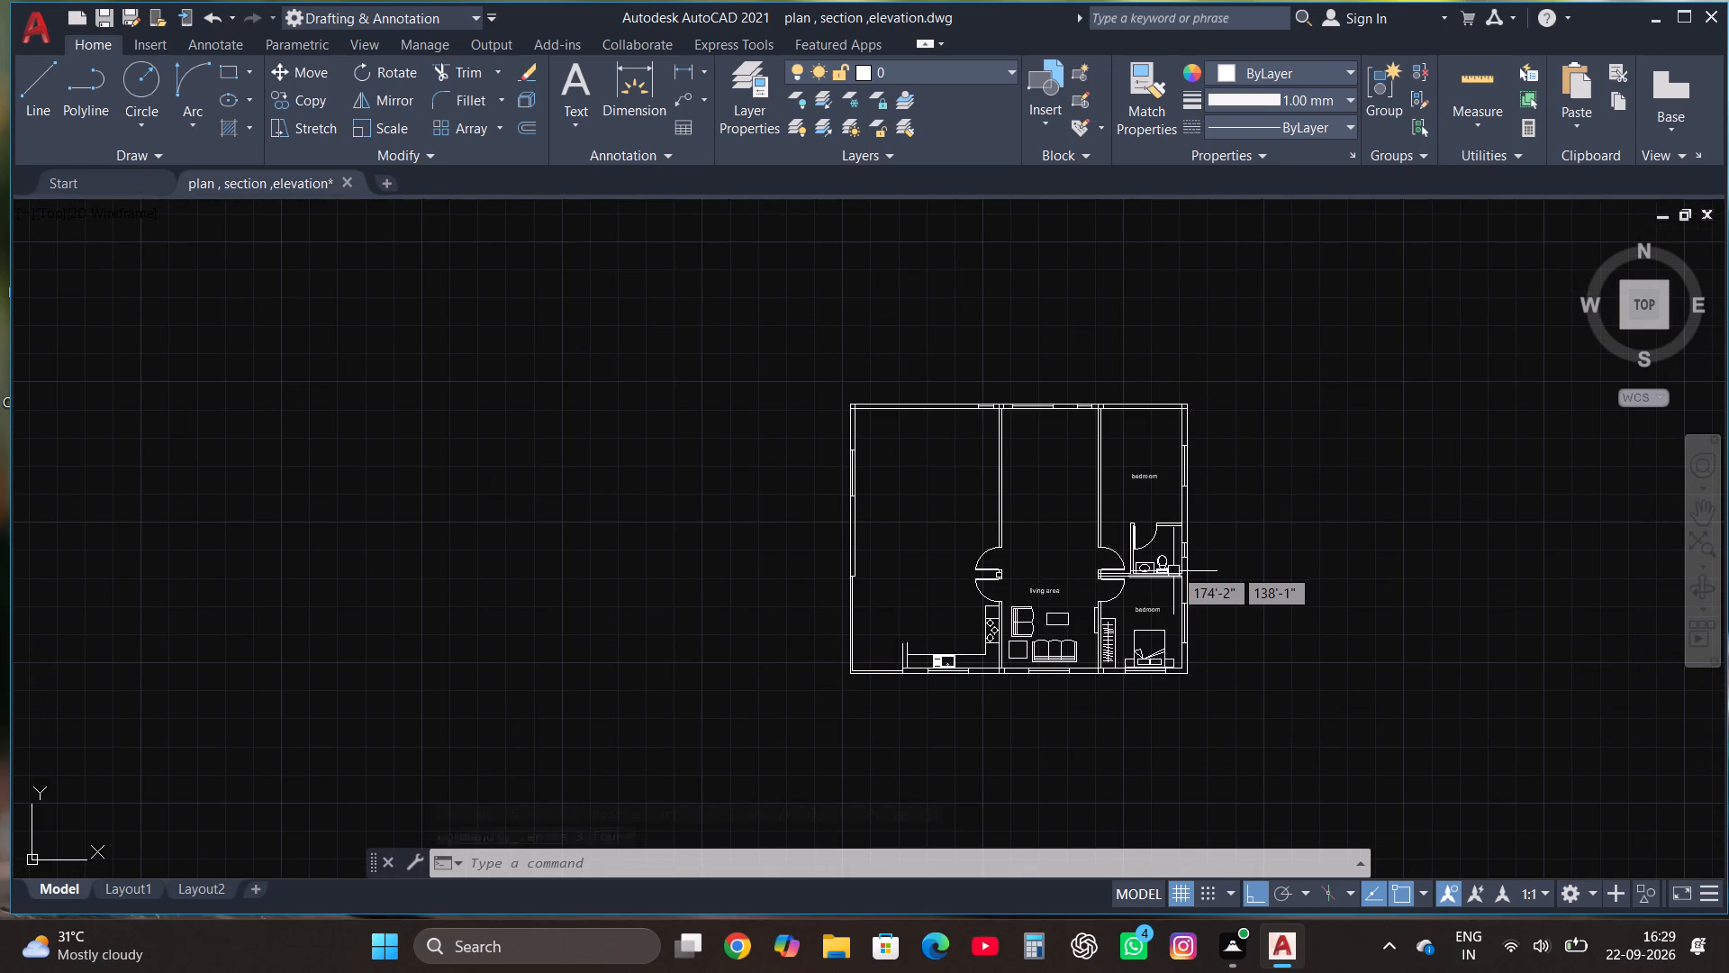
pyautogui.scroll(1, 1173, 567)
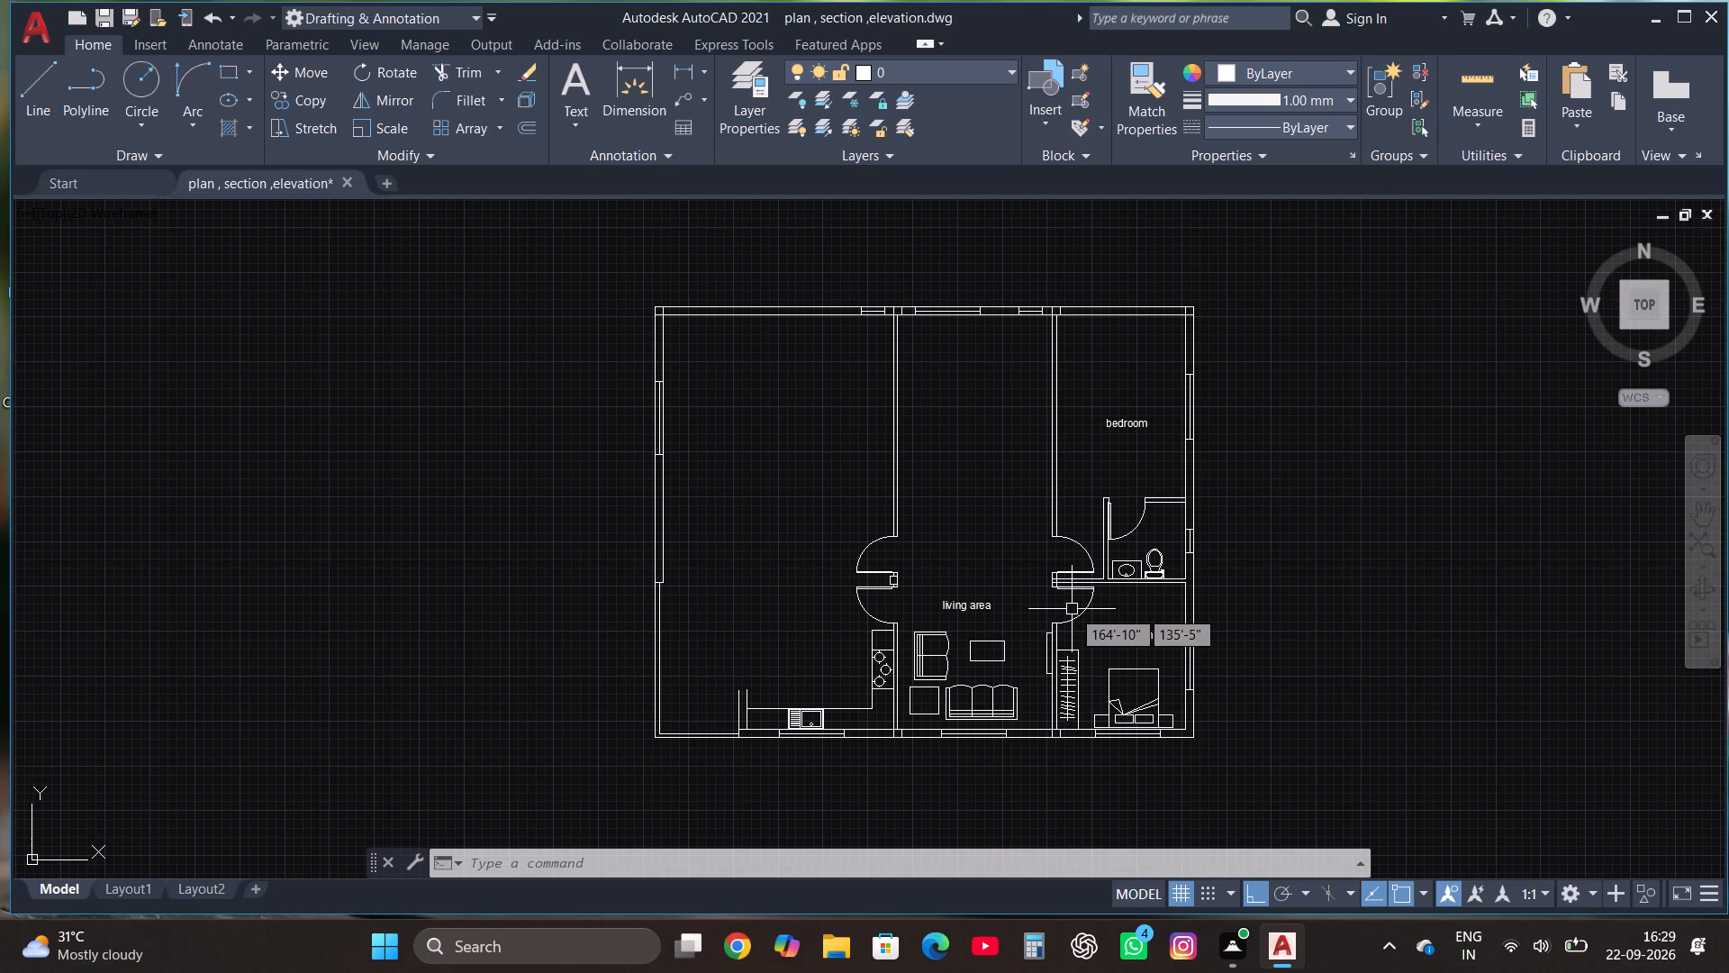
pyautogui.scroll(2, 1074, 590)
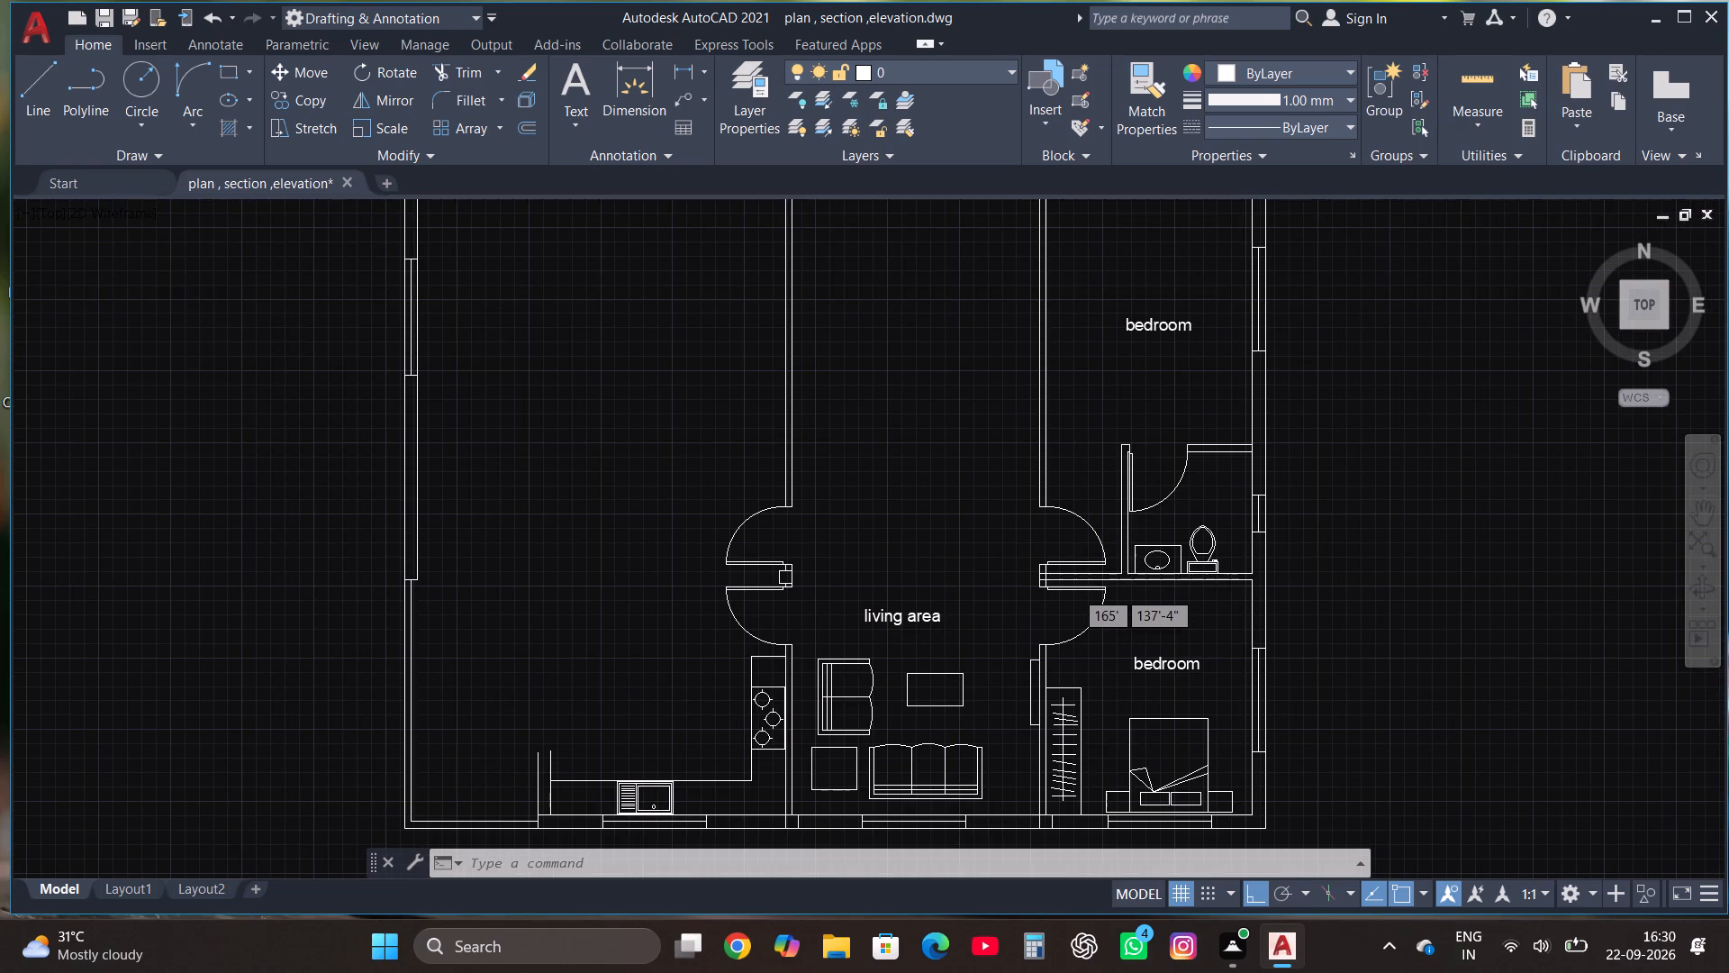
pyautogui.scroll(-1, 1074, 590)
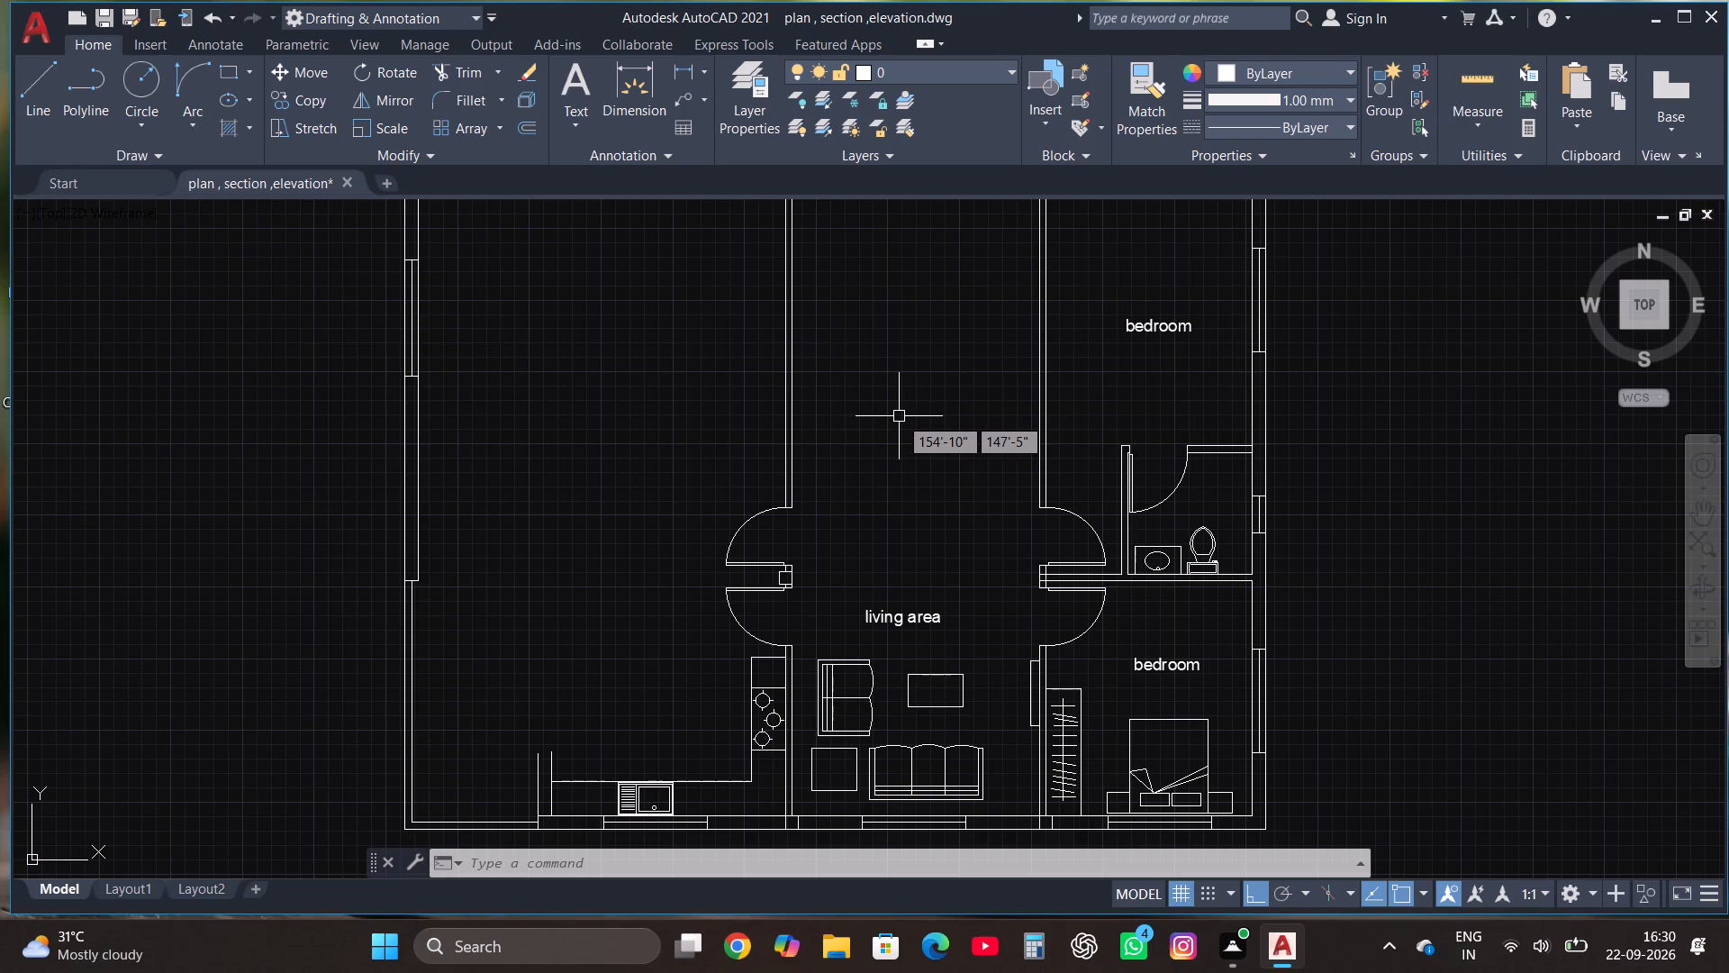
pyautogui.click(763, 547)
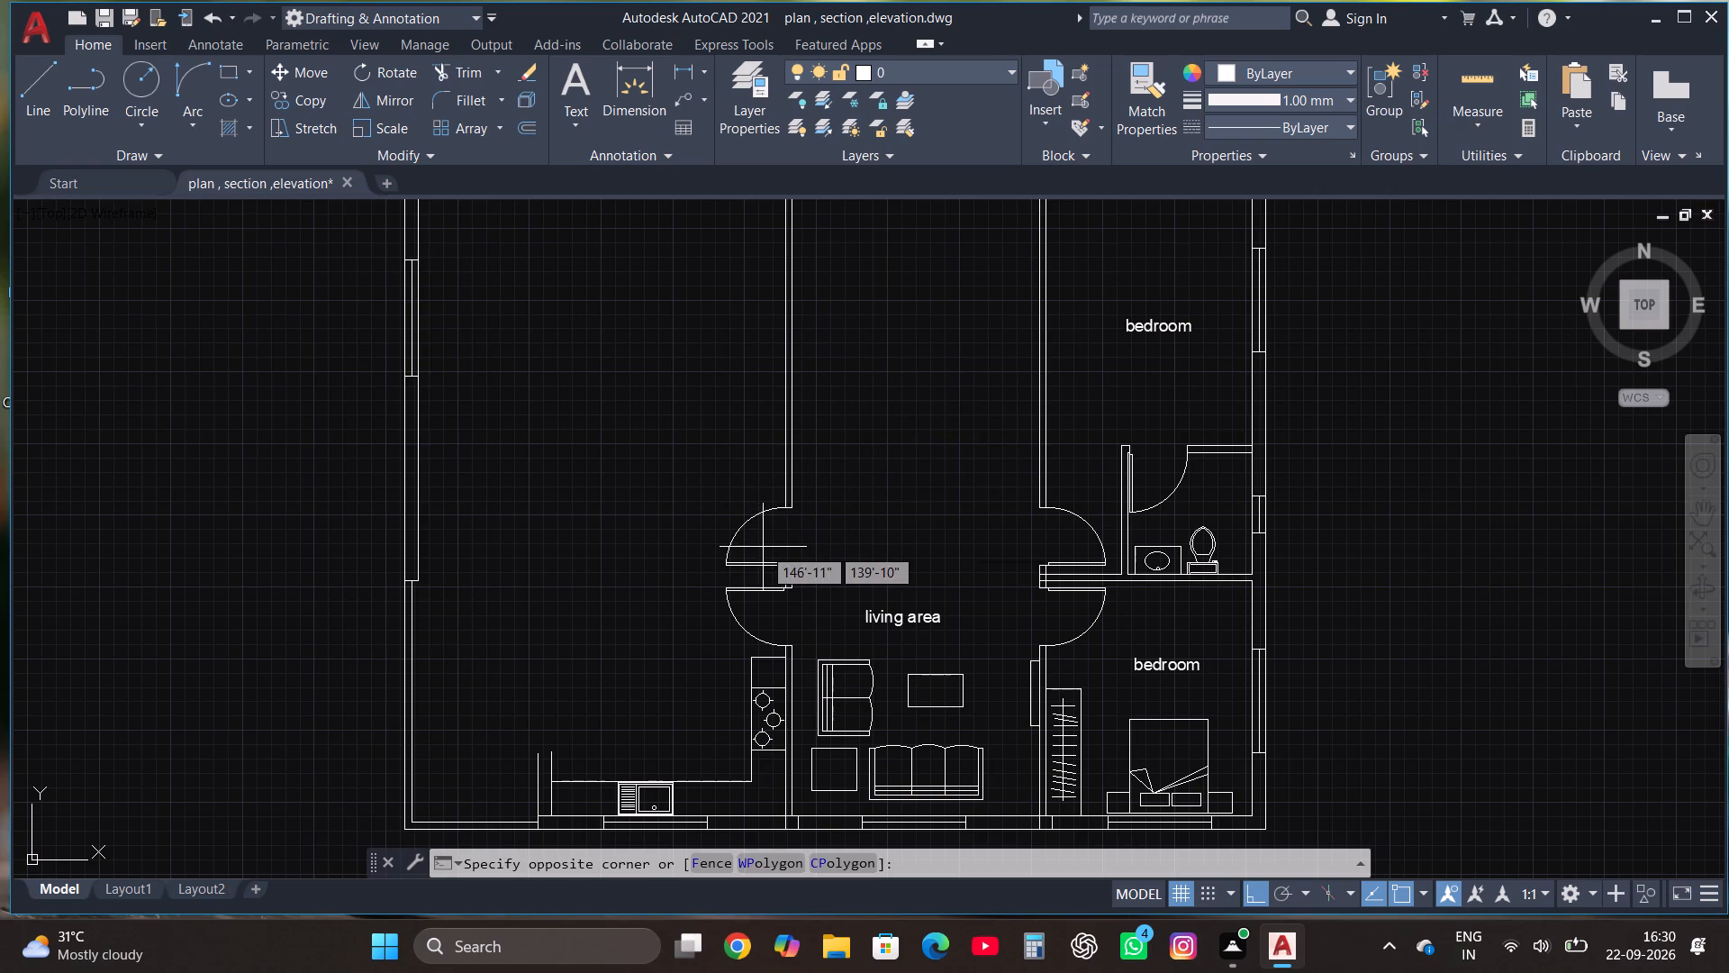
pyautogui.click(742, 437)
pyautogui.press('Delete')
pyautogui.moveTo(764, 639); pyautogui.dragTo(753, 629)
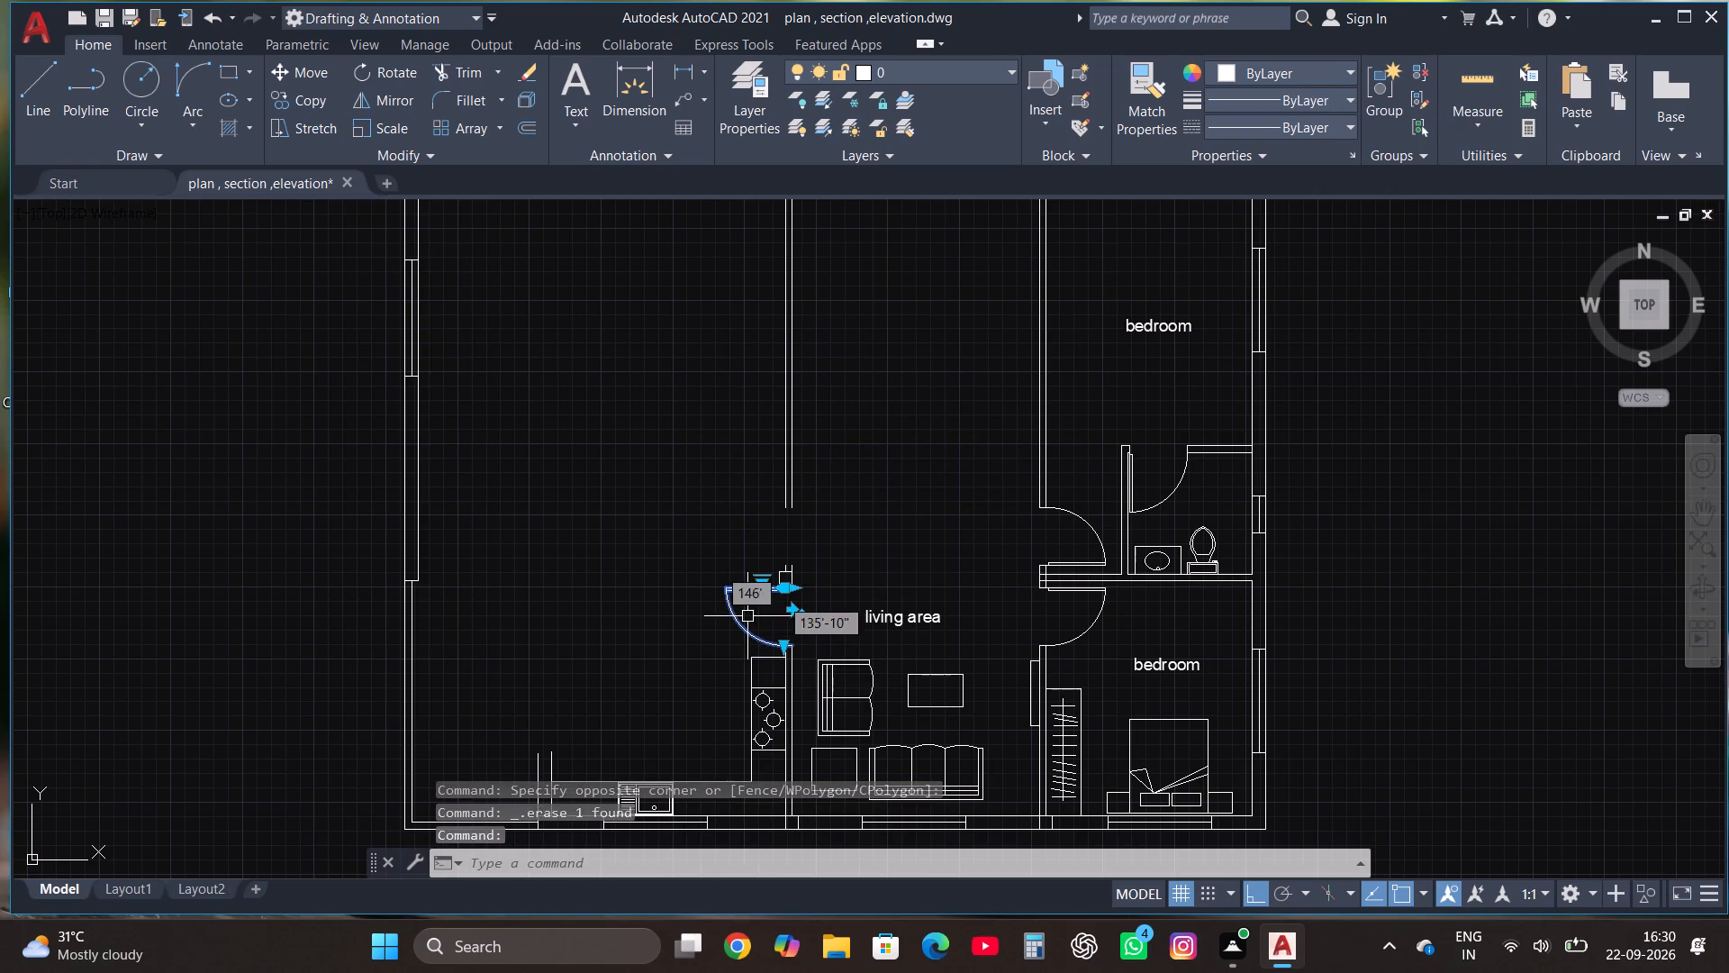
pyautogui.press('Delete')
pyautogui.click(1114, 650)
pyautogui.click(1083, 610)
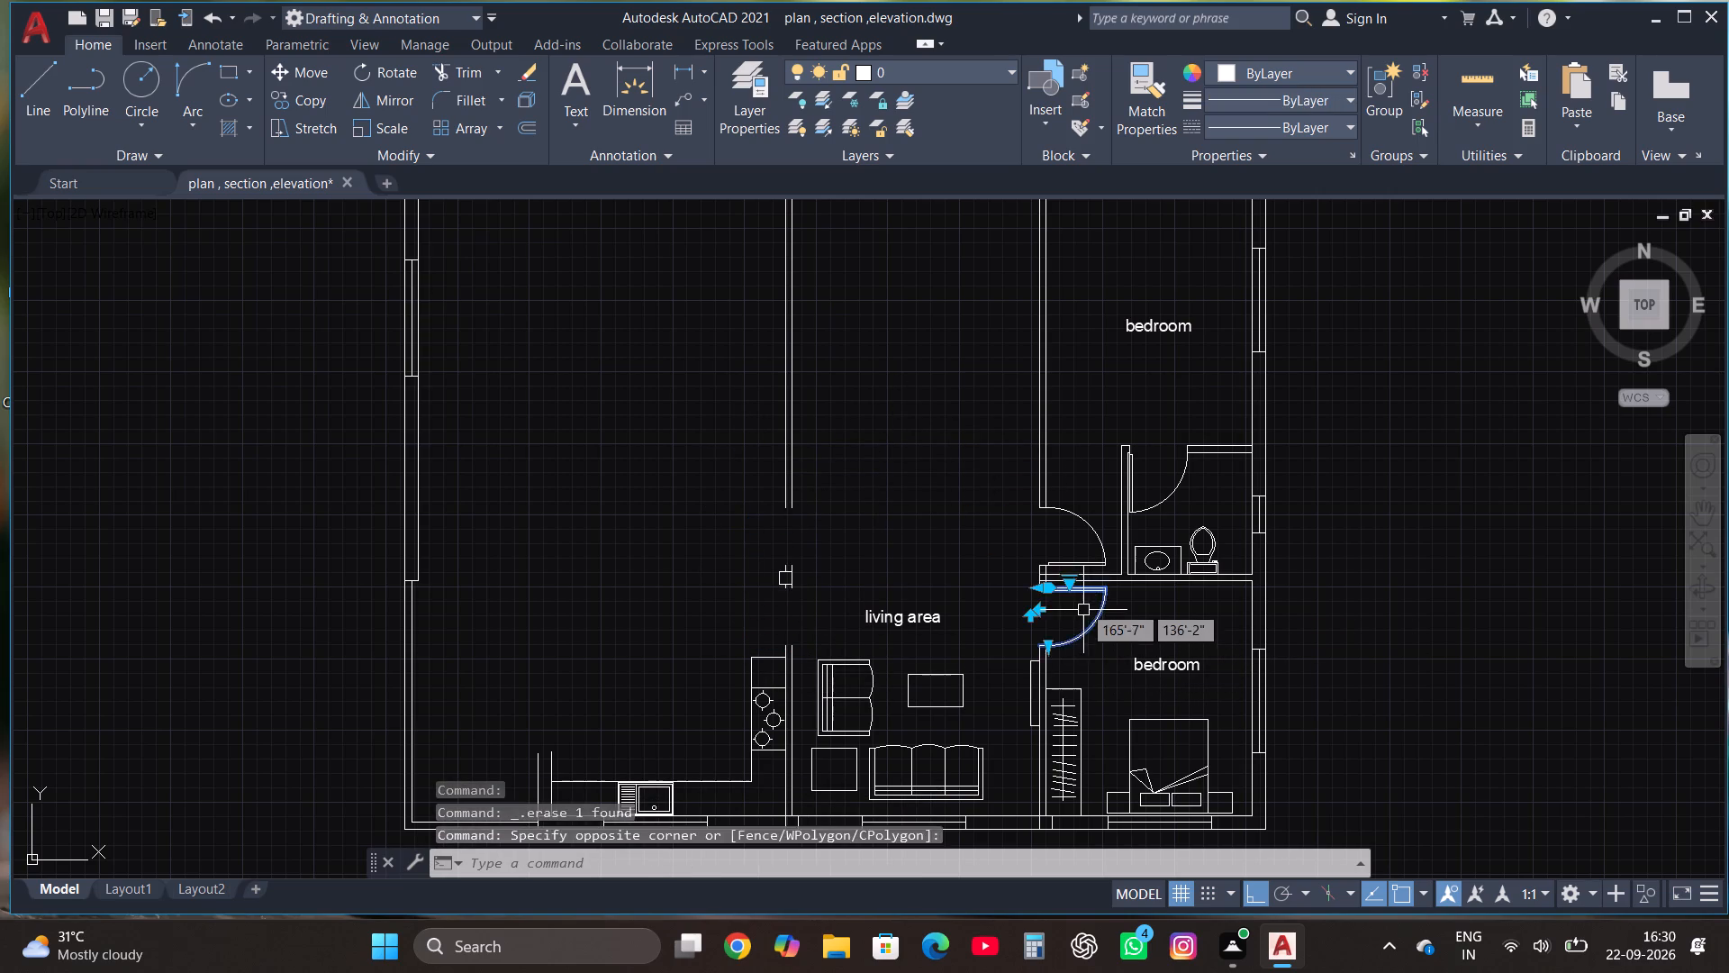
pyautogui.press('Delete')
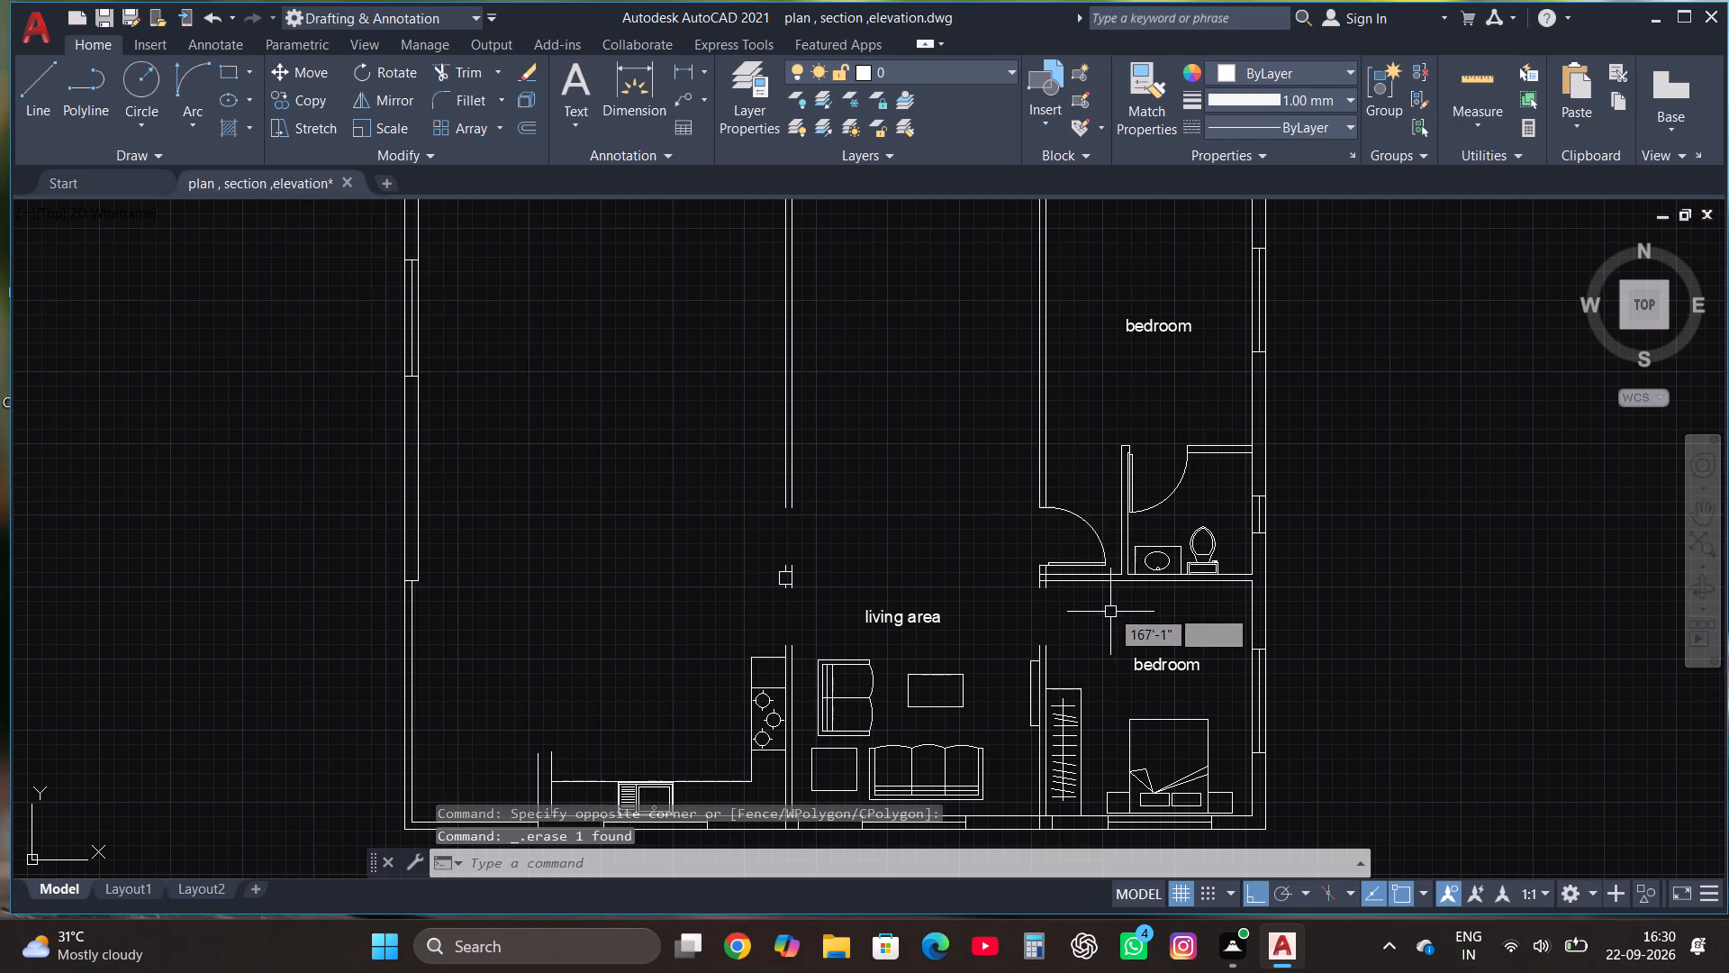
pyautogui.click(1094, 521)
pyautogui.press('Delete')
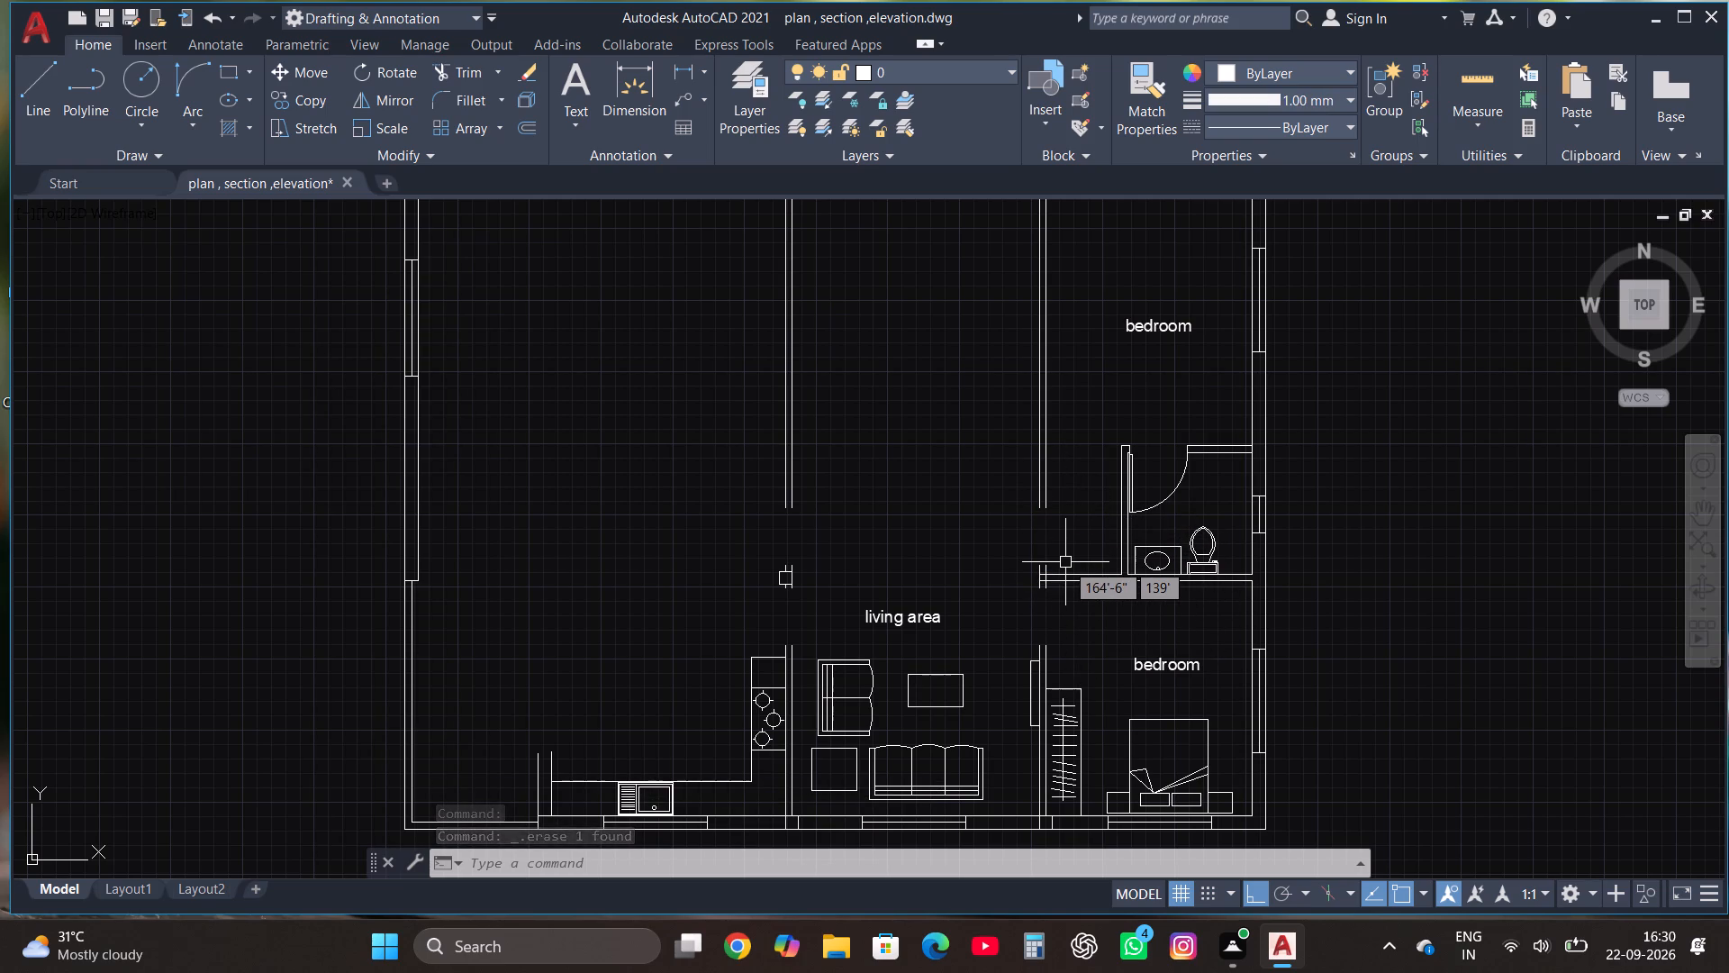
# Delete the small square column and short wall stub between the openings in the living area's west wall.
pyautogui.click(443, 74)
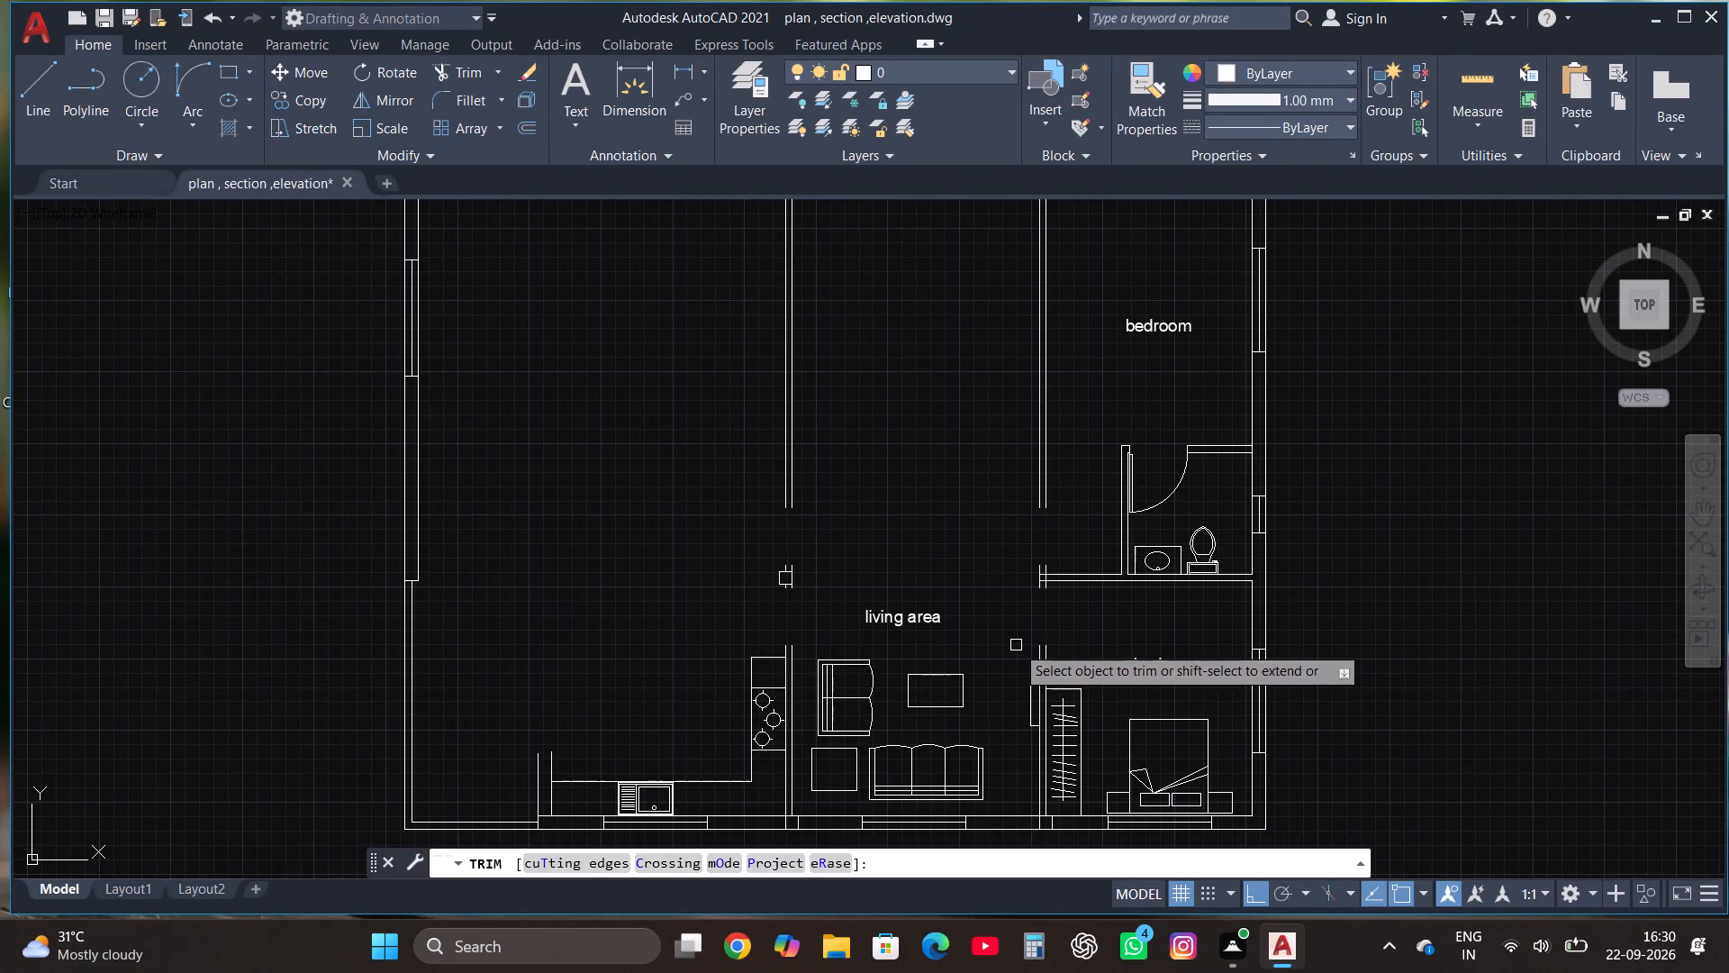
pyautogui.press('Escape')
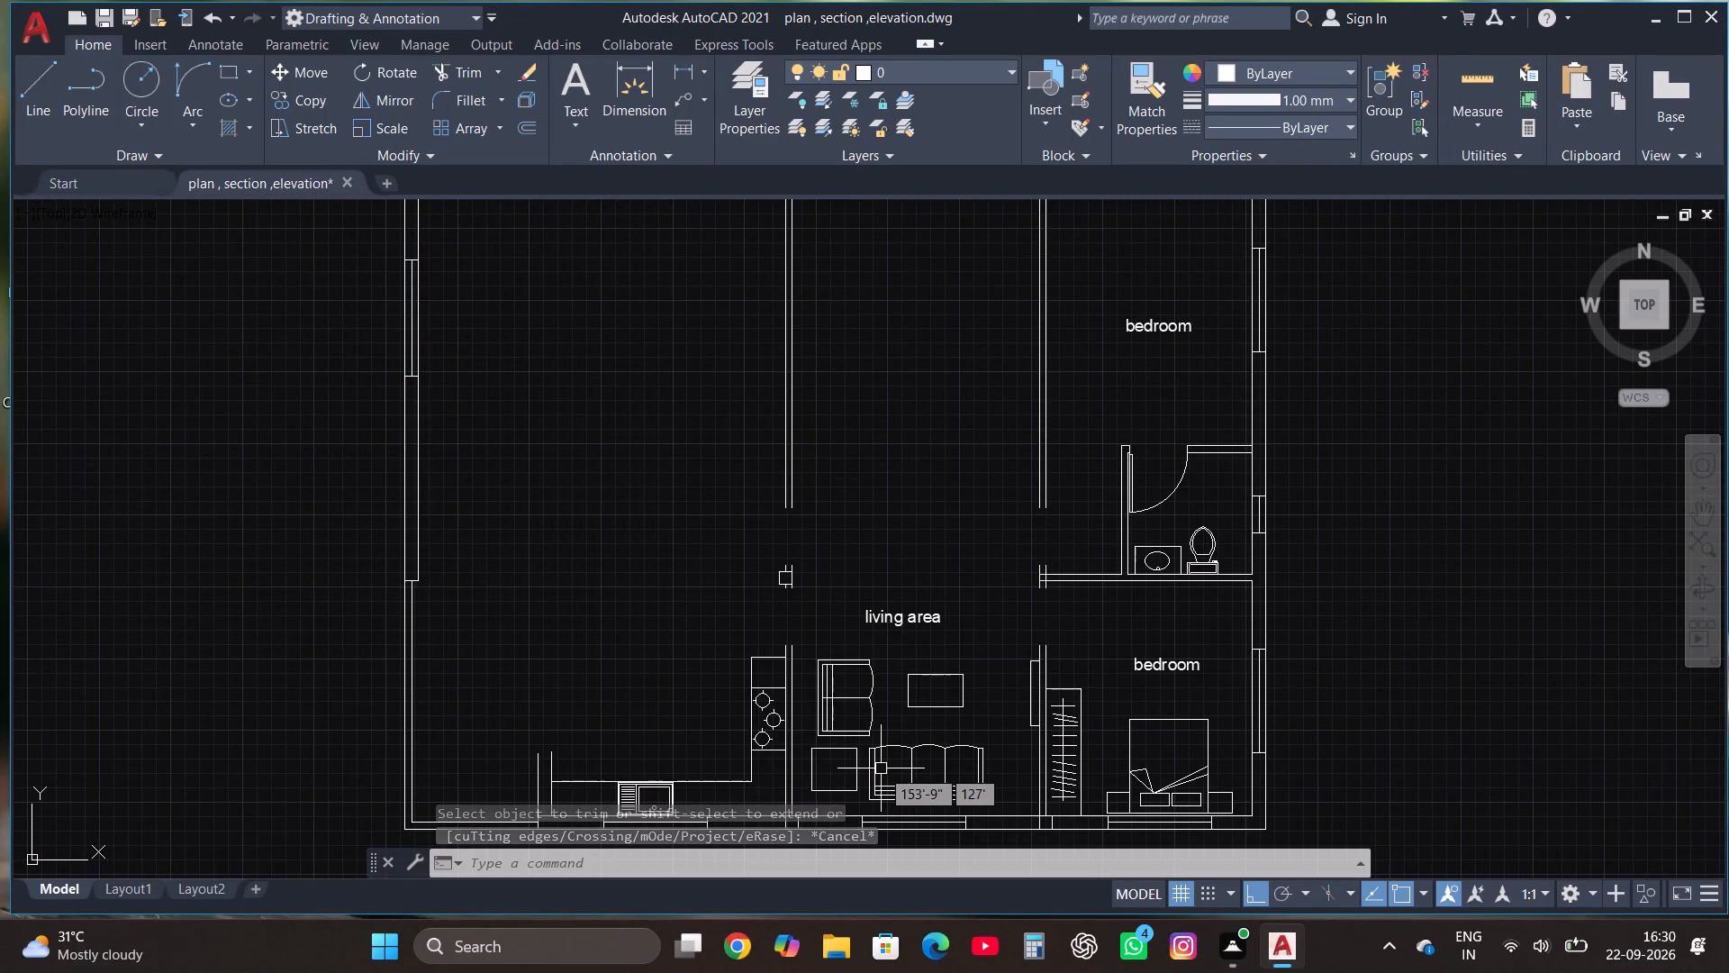
pyautogui.scroll(-1, 828, 913)
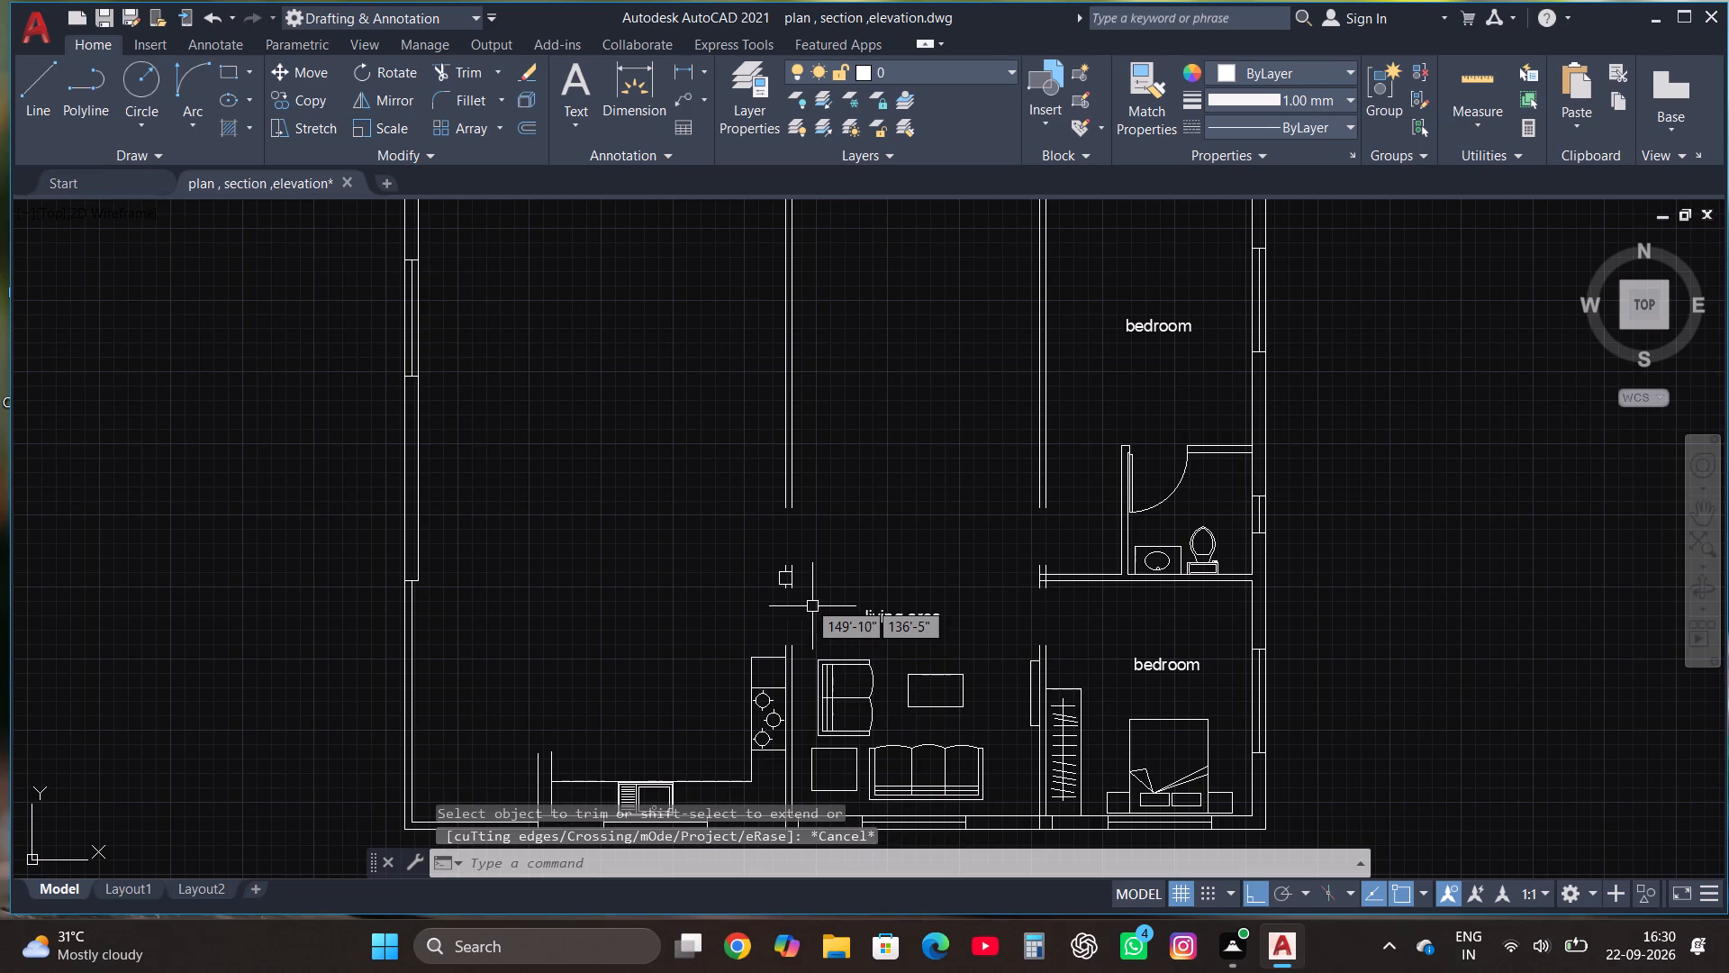
pyautogui.click(737, 605)
pyautogui.click(801, 551)
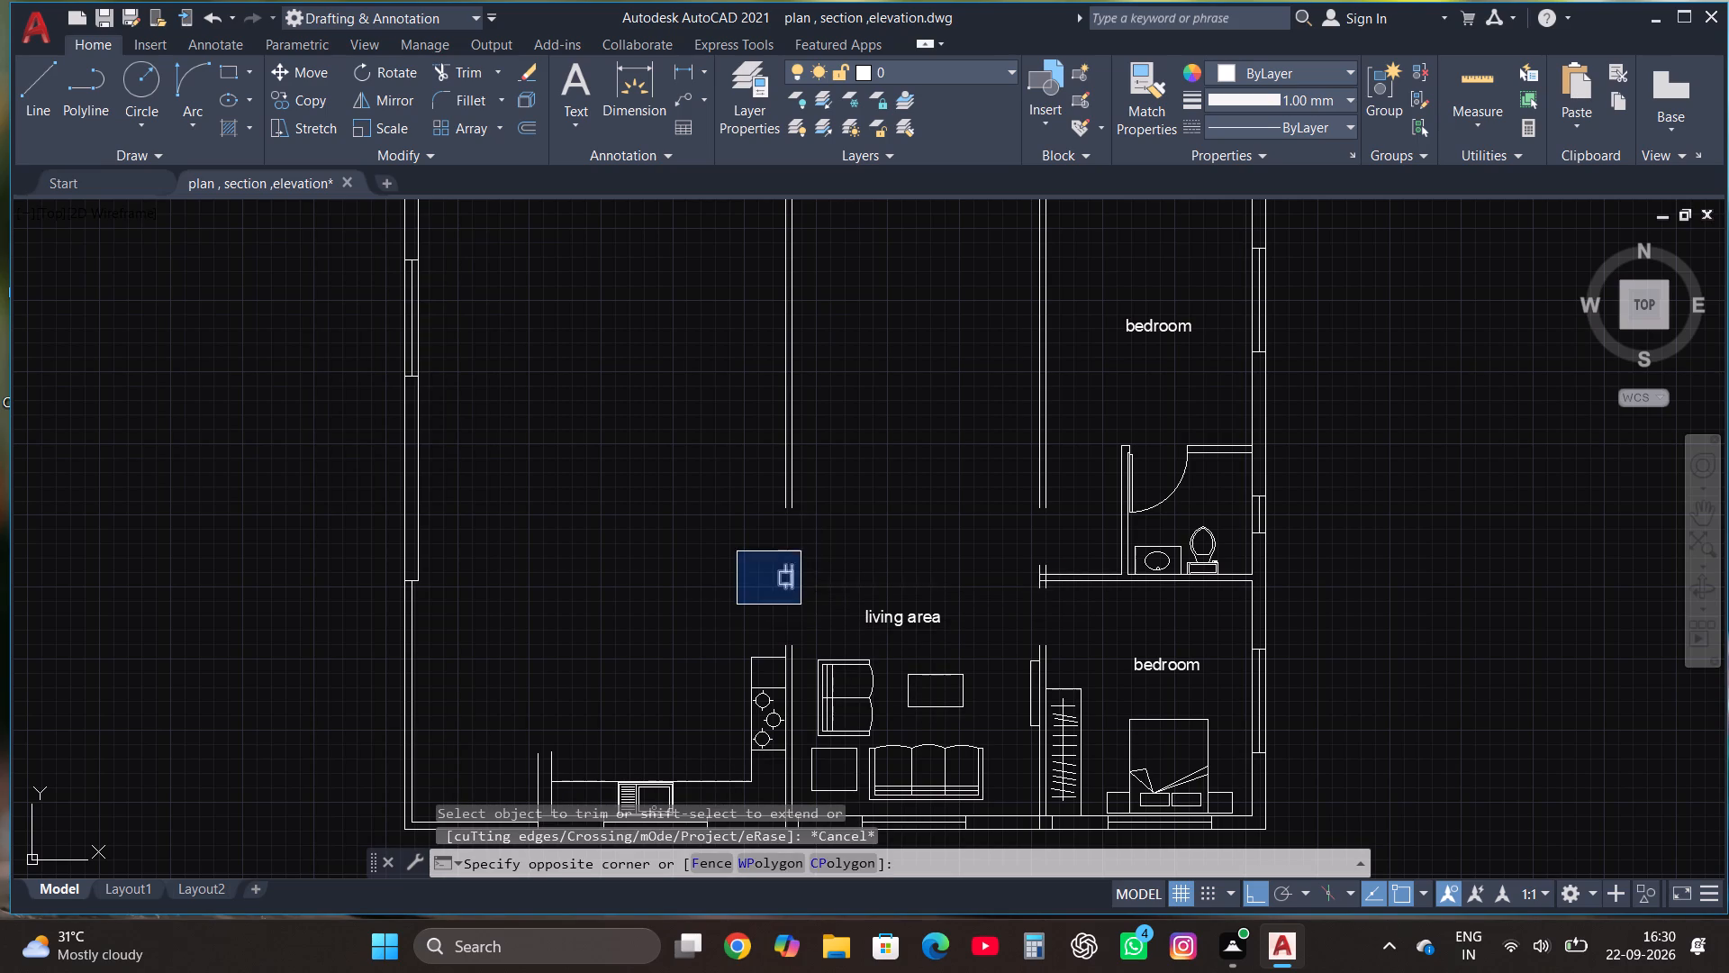
pyautogui.press('Delete')
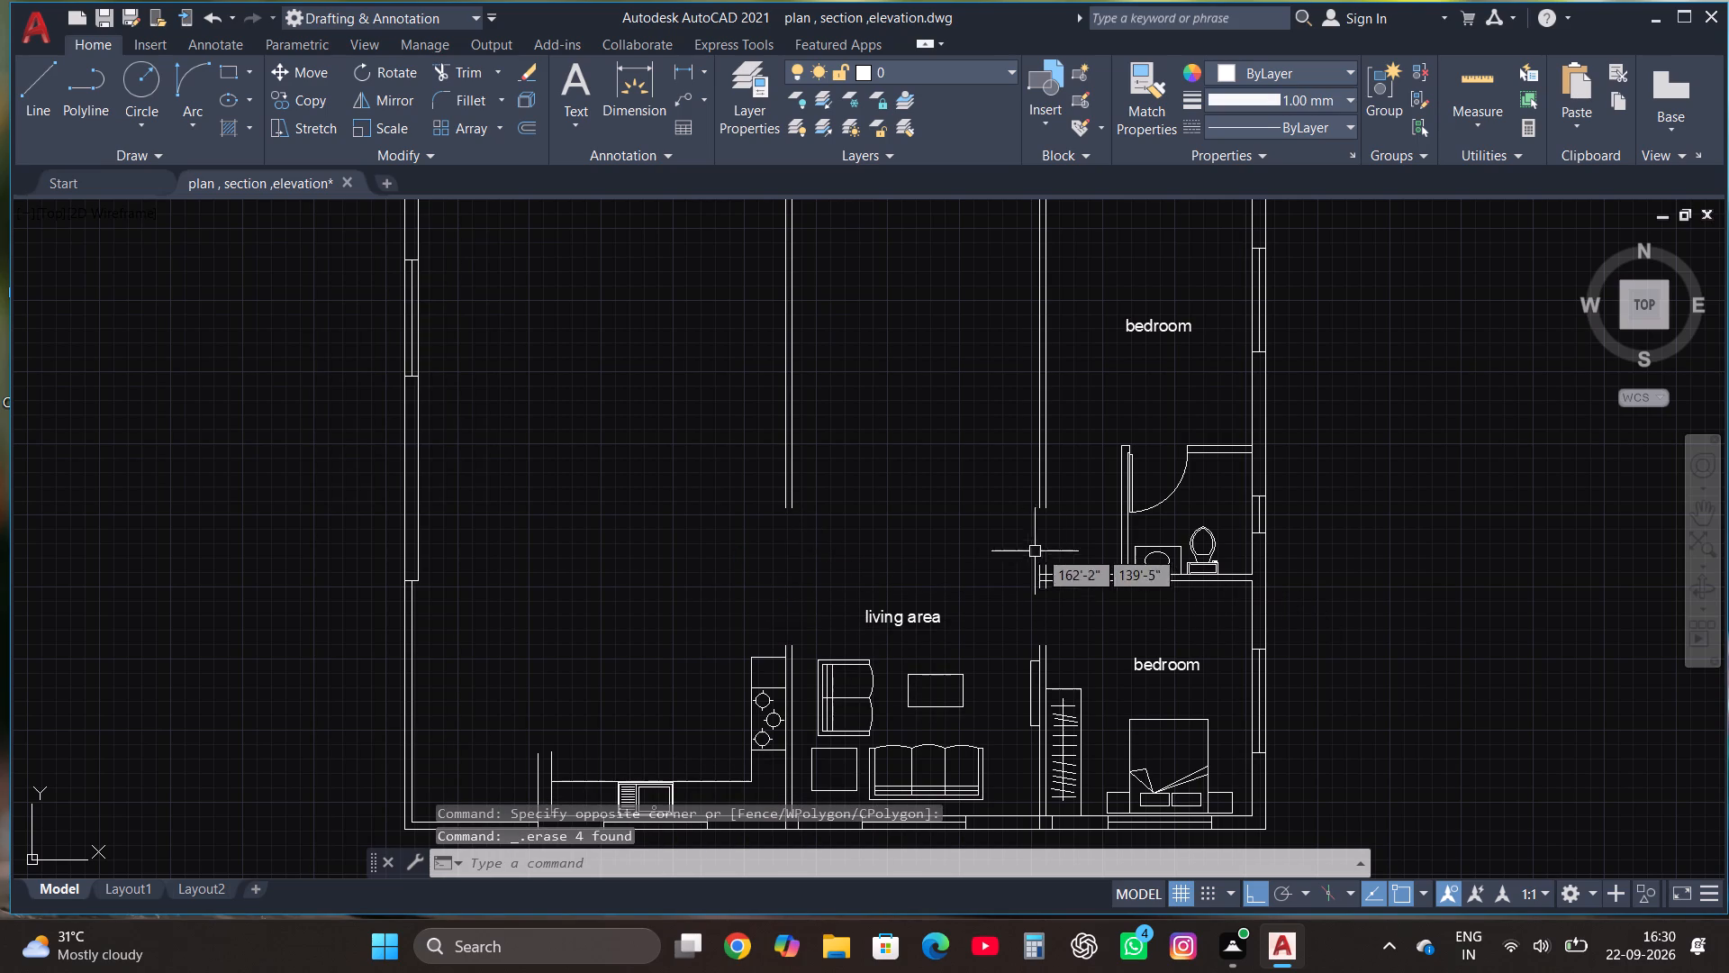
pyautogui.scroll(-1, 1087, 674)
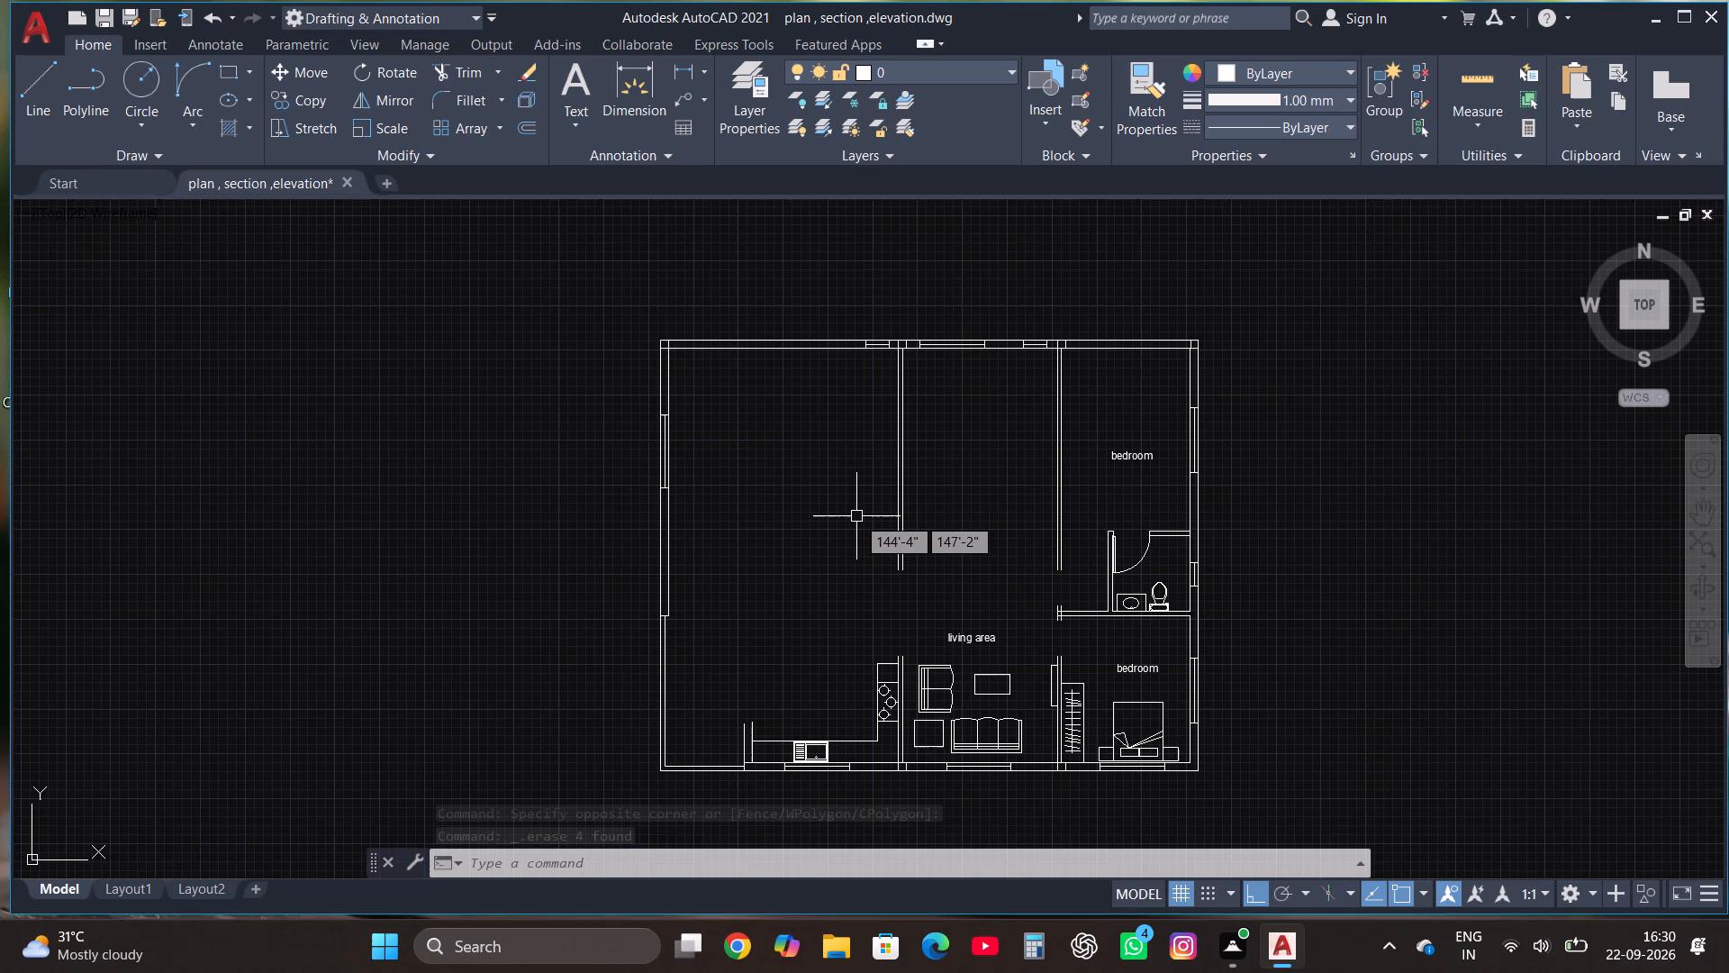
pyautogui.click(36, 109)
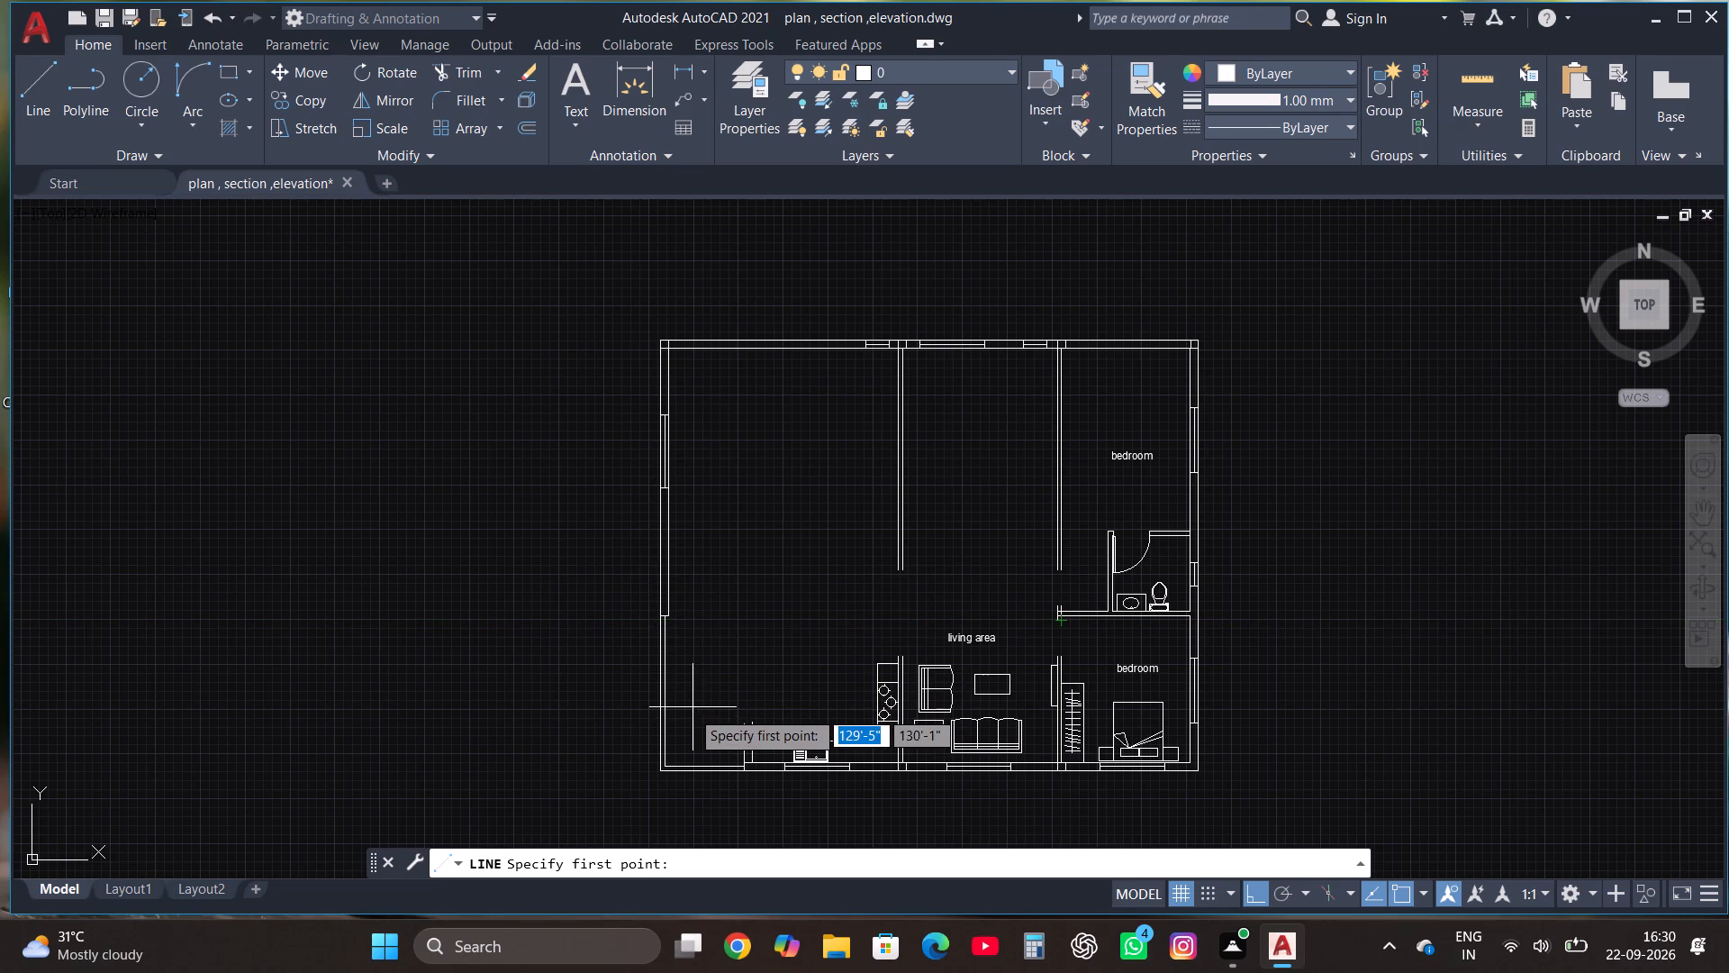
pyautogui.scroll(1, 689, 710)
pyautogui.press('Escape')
# Move the lower inner line of the west exterior wall east to align with the inner wall line above it.
pyautogui.click(649, 677)
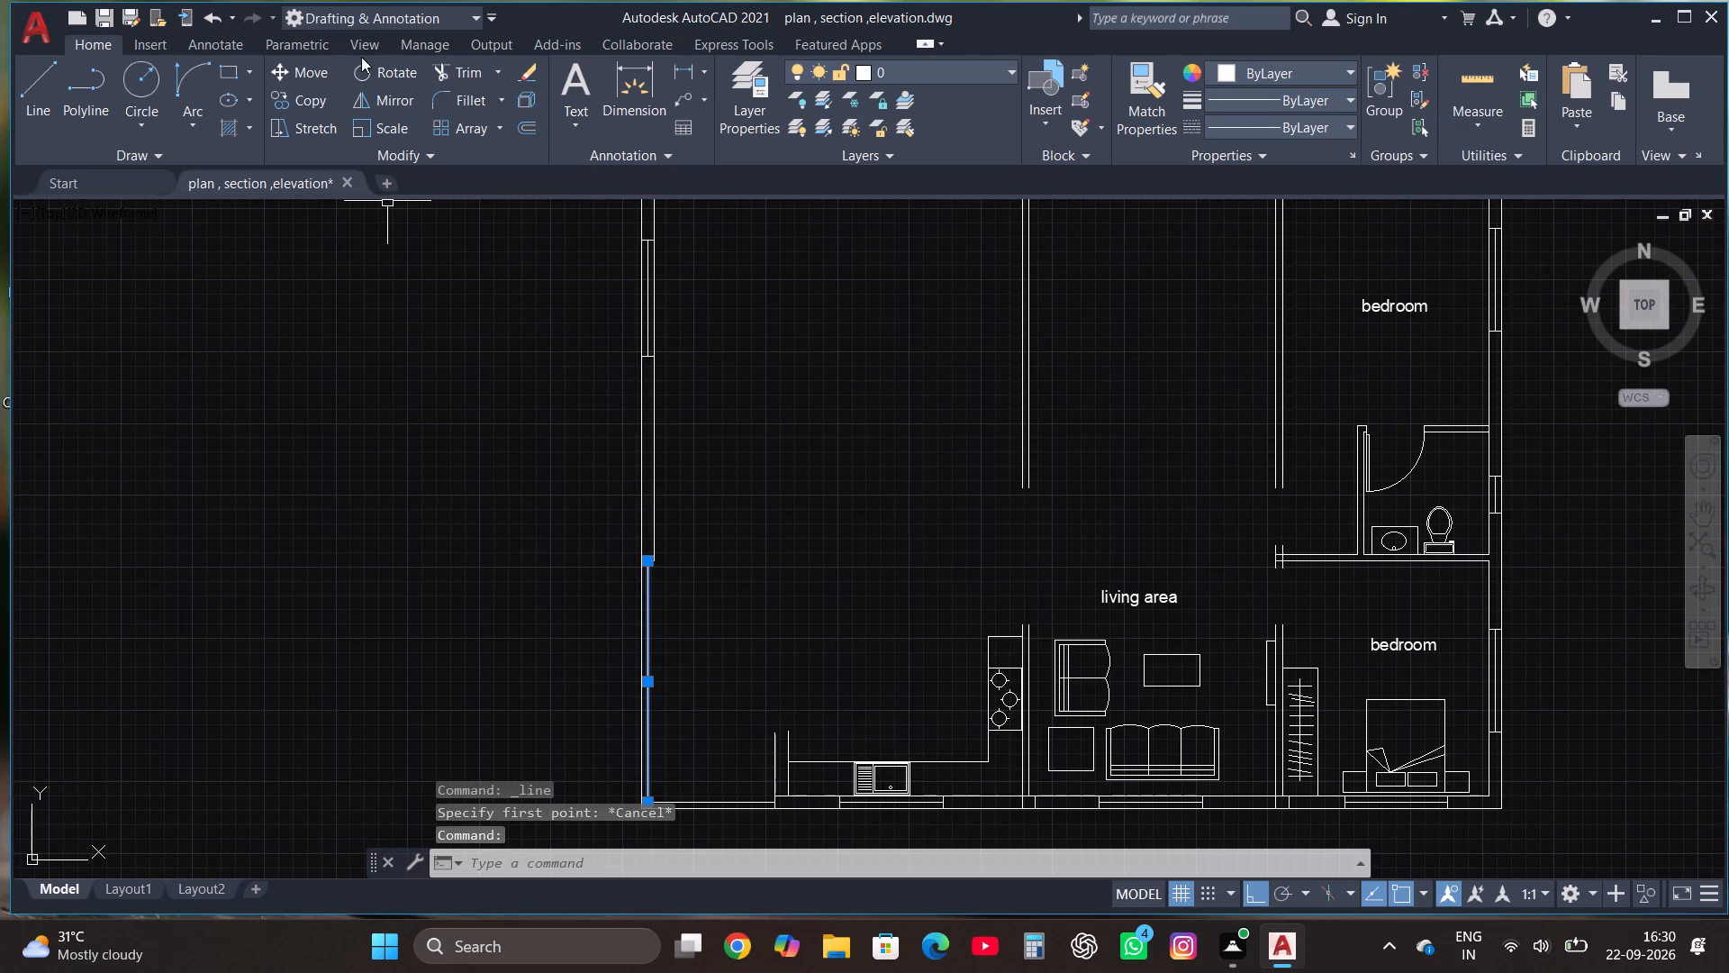
pyautogui.click(312, 62)
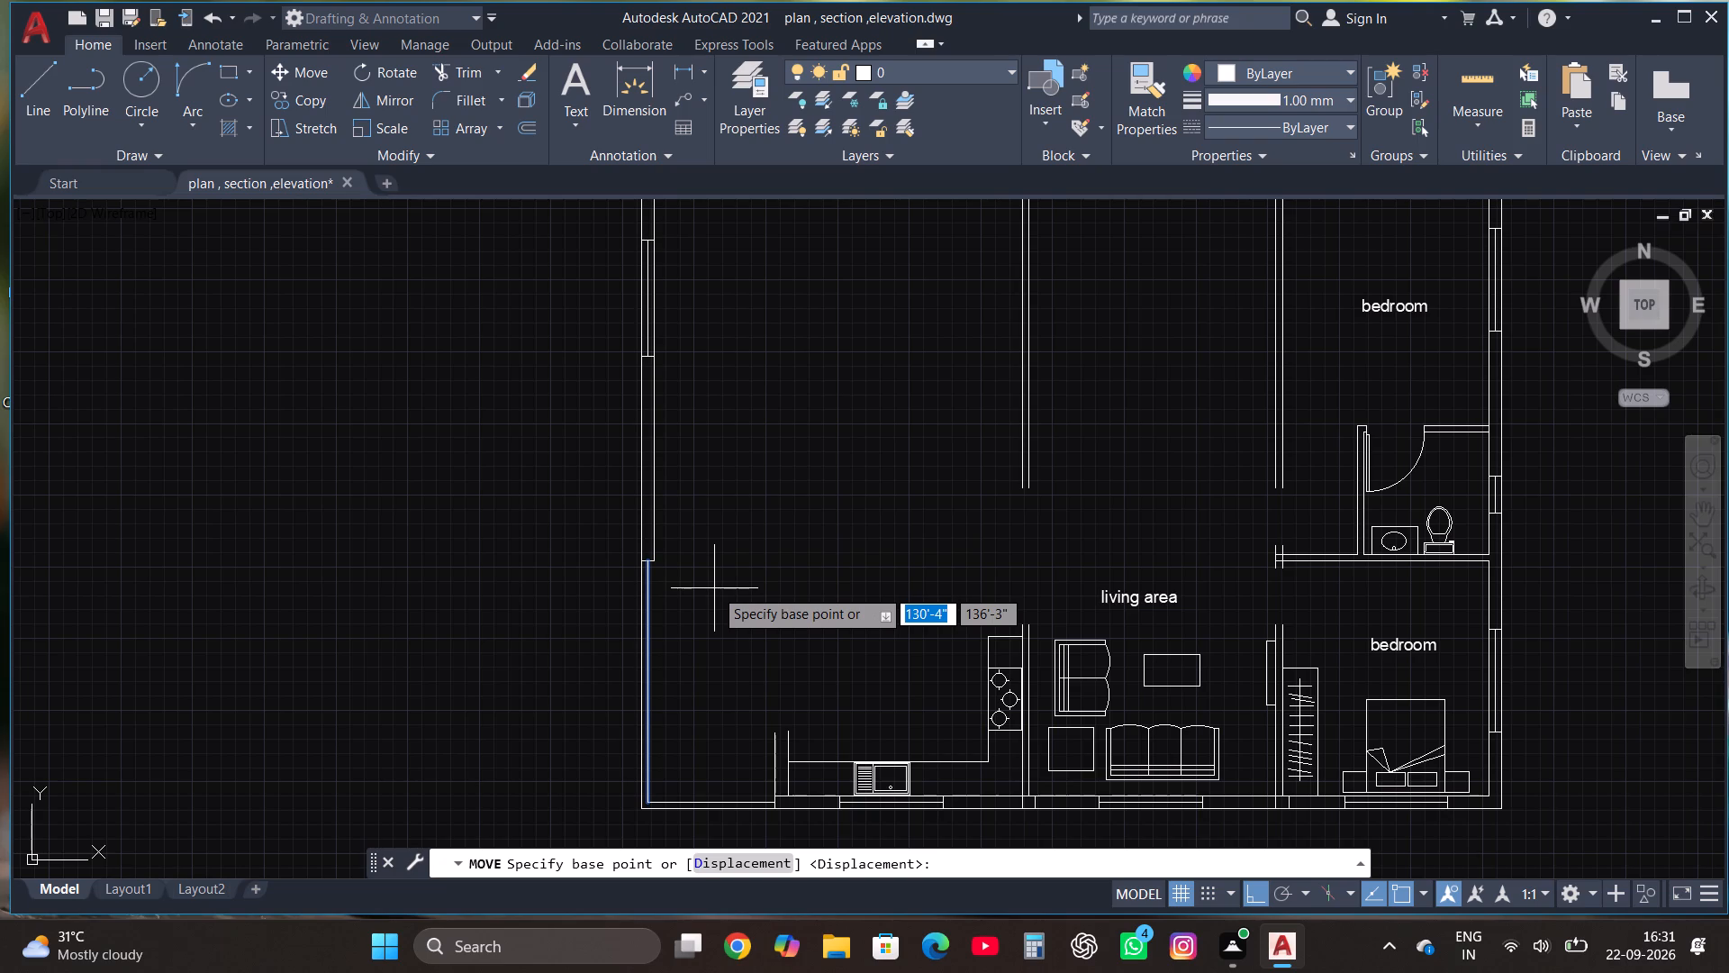
pyautogui.scroll(3, 647, 553)
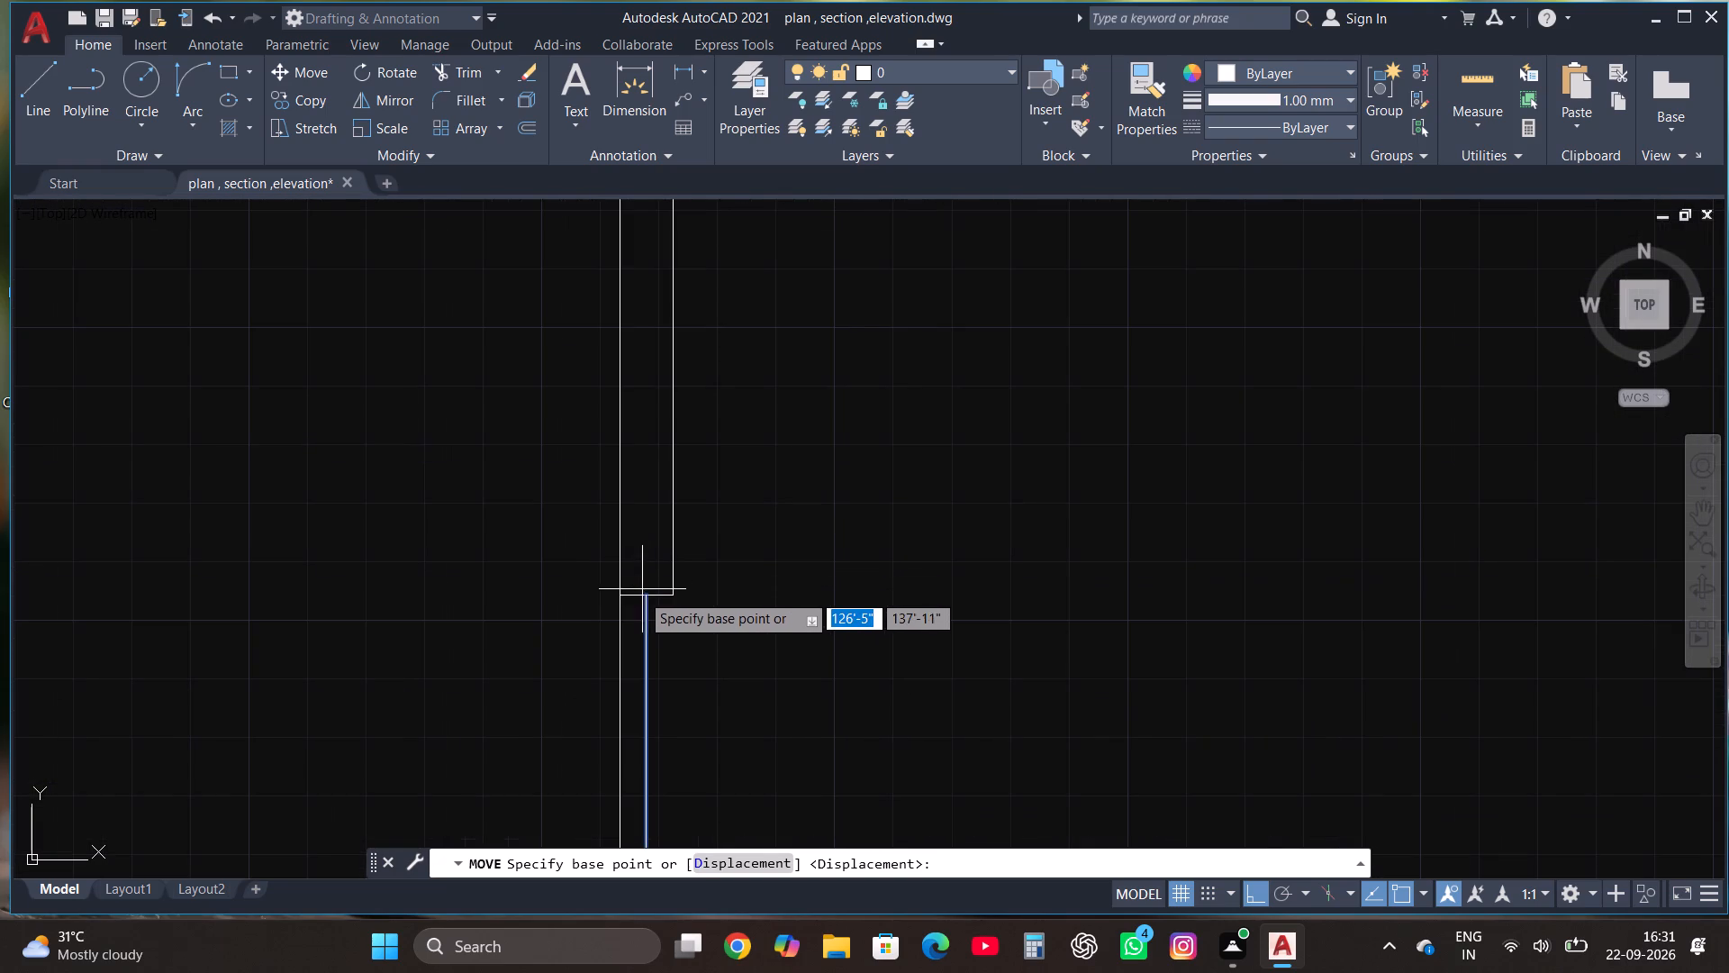
pyautogui.click(644, 598)
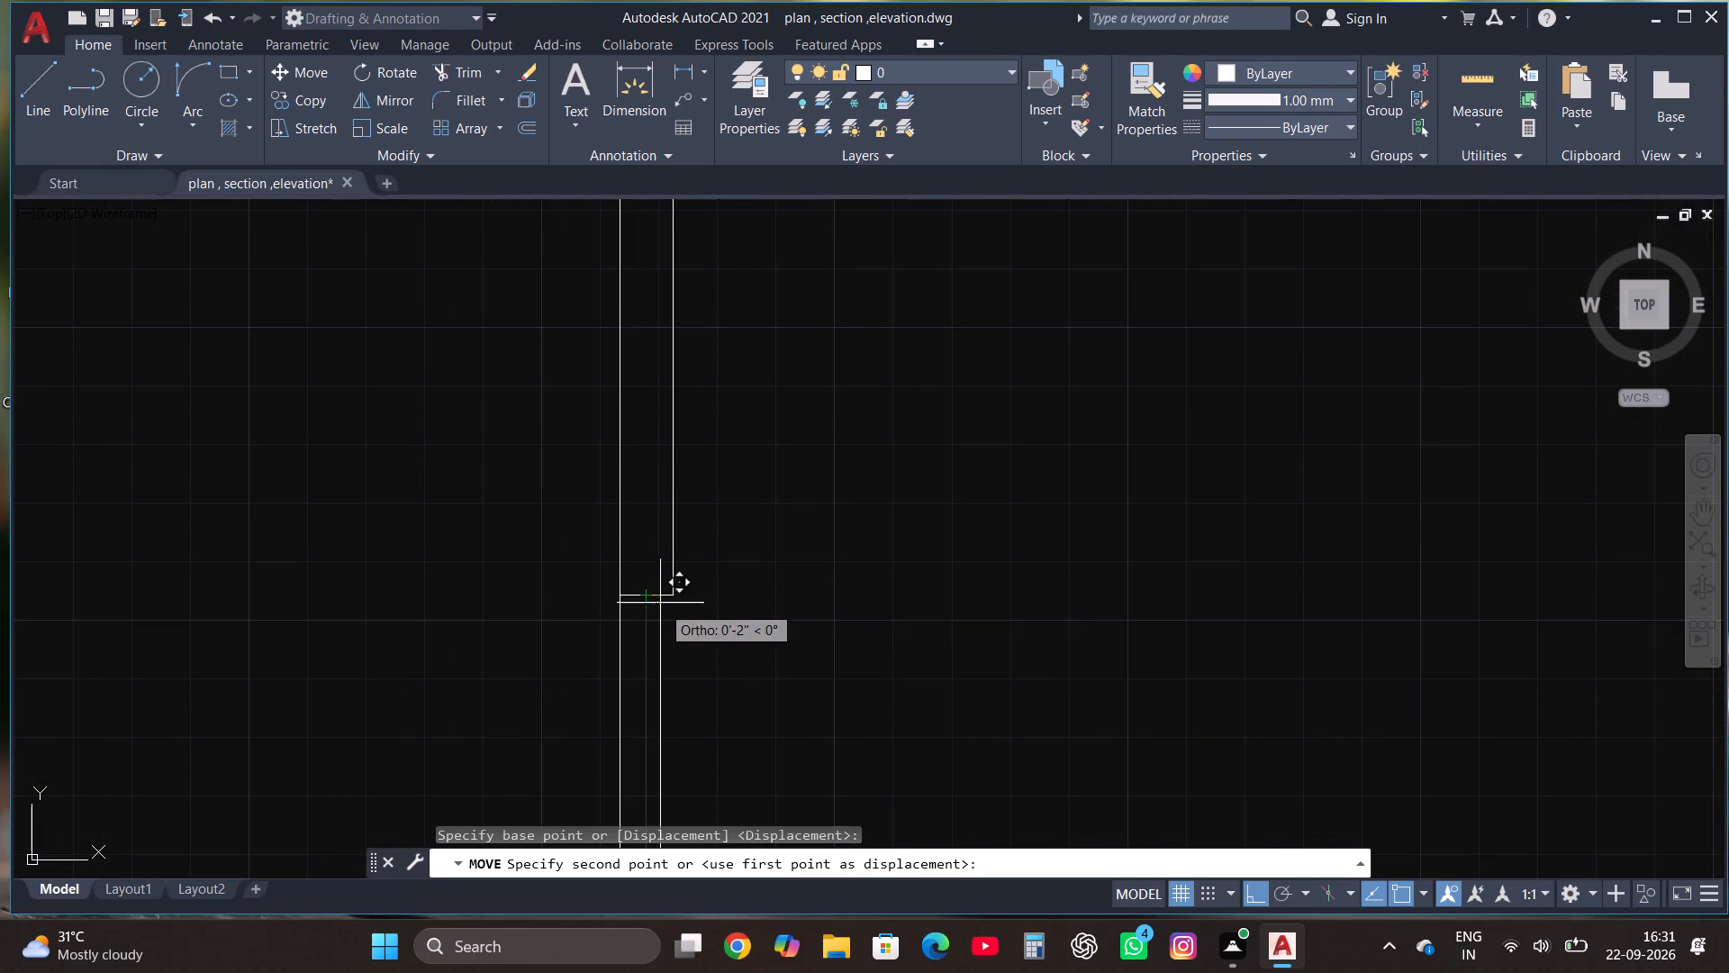
pyautogui.click(668, 598)
# Move the inner line at the south wall's west end up towards the kitchen's inner wall line.
pyautogui.scroll(-5, 736, 511)
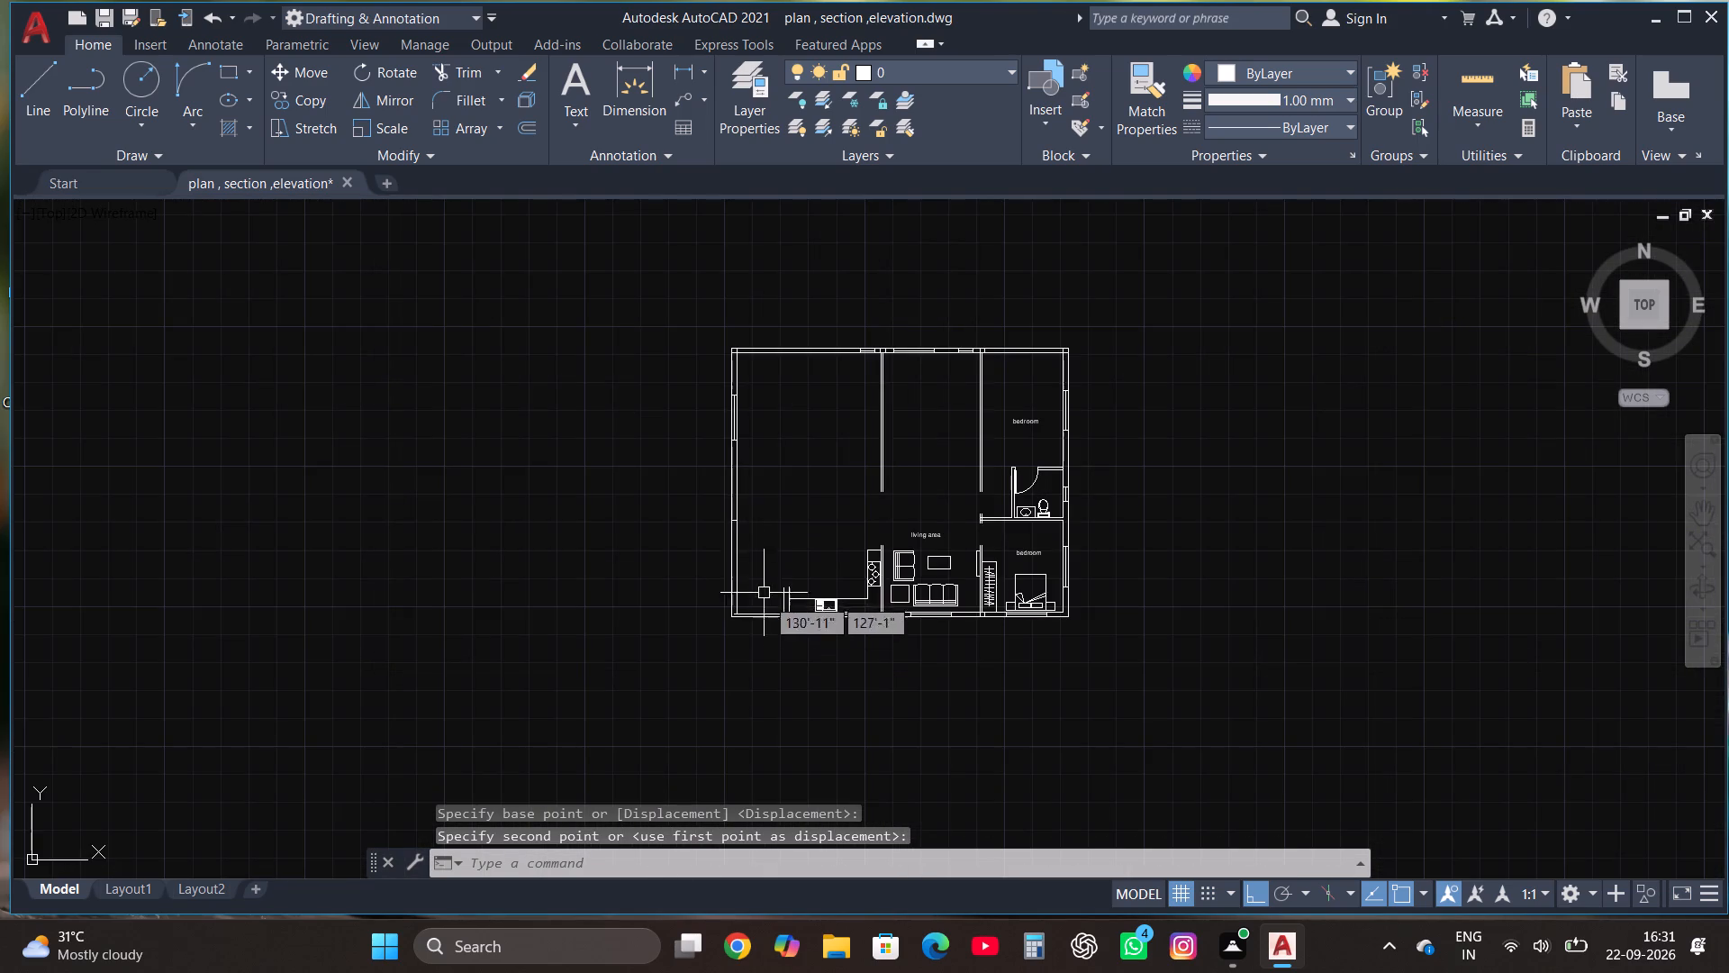
pyautogui.scroll(4, 759, 614)
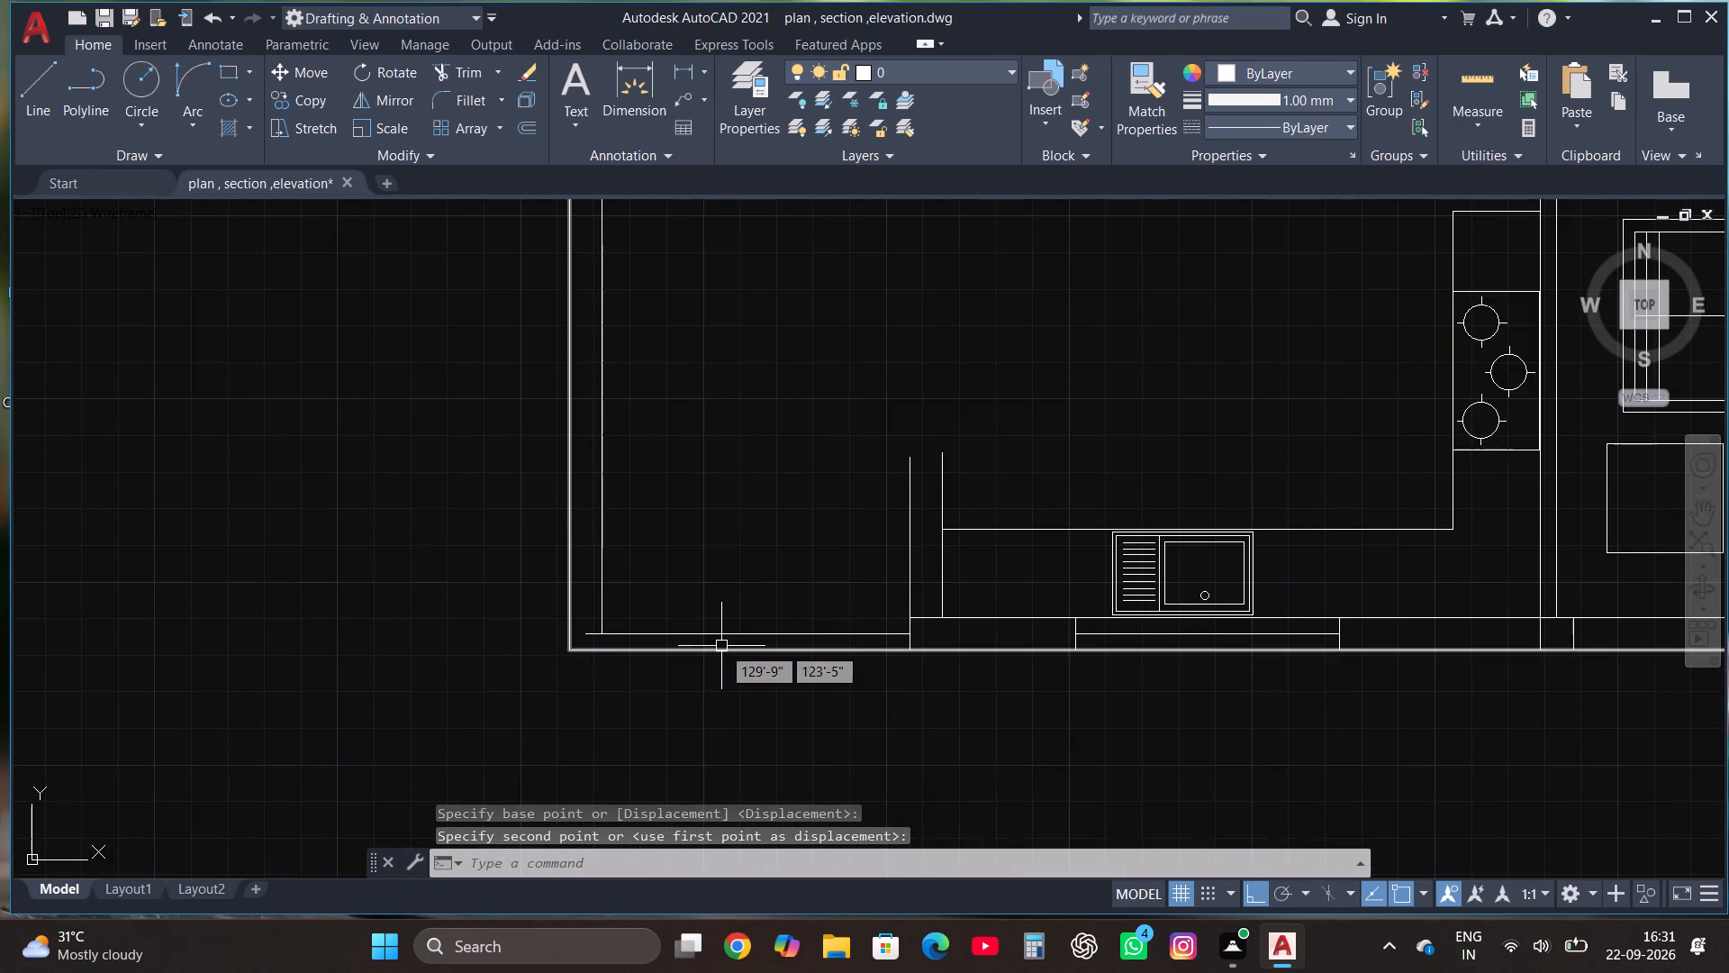
pyautogui.click(715, 639)
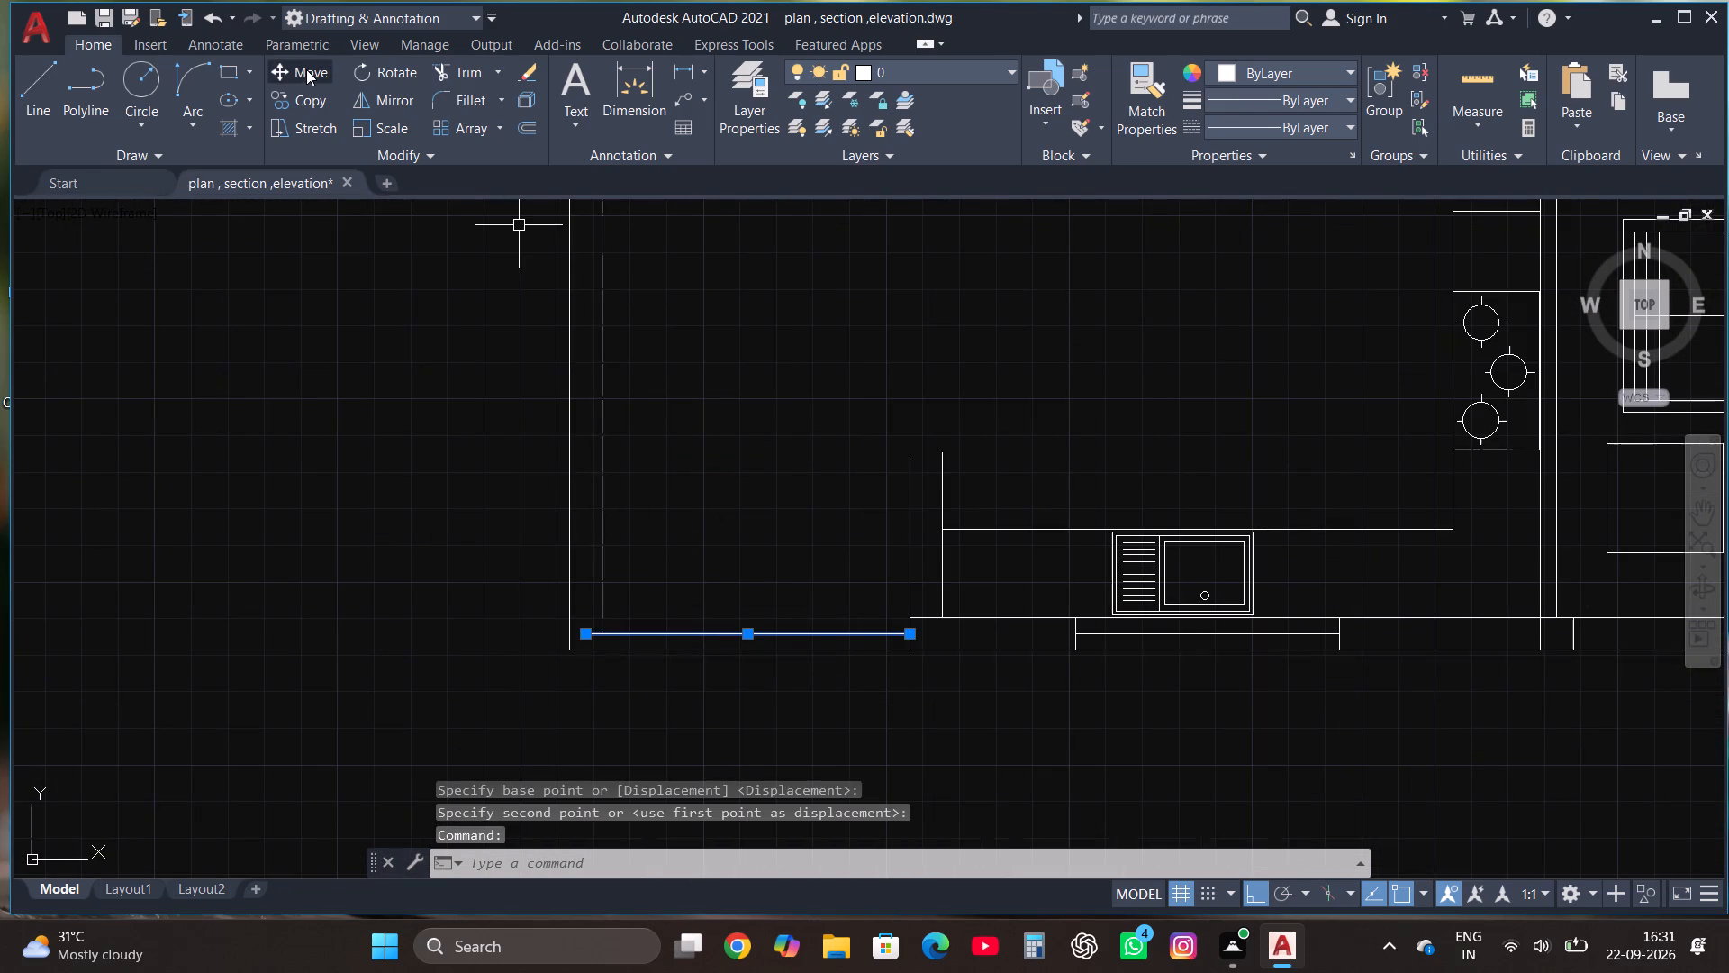
pyautogui.click(306, 69)
pyautogui.scroll(2, 897, 638)
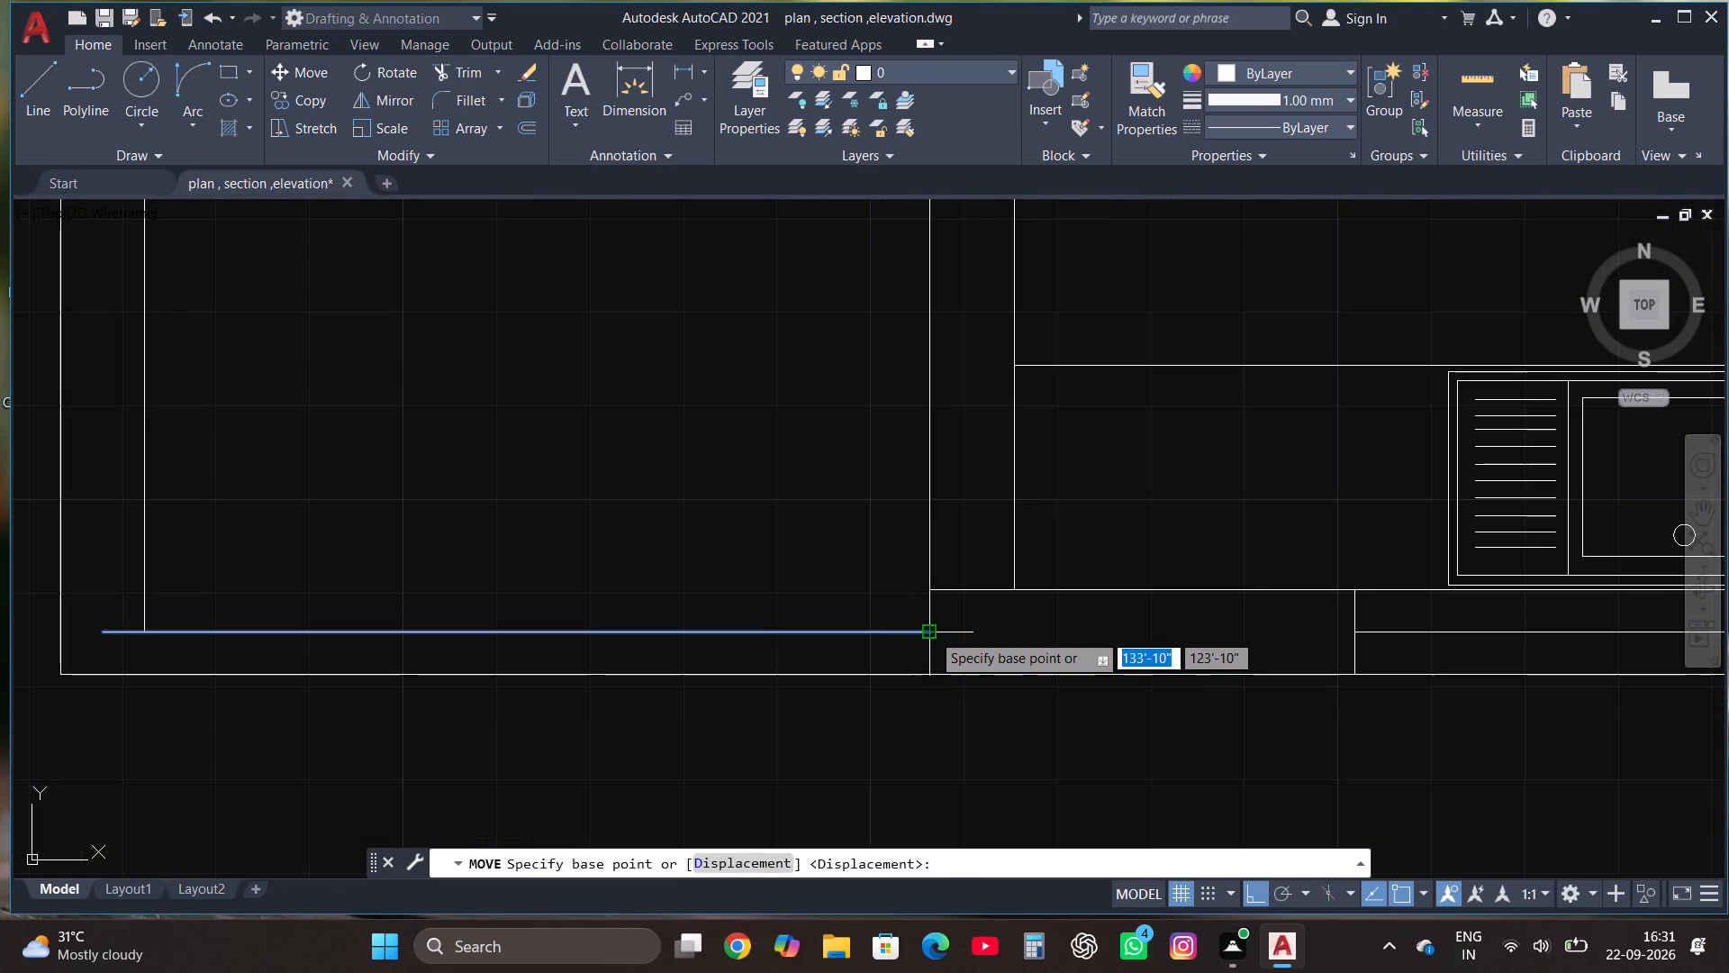
pyautogui.click(931, 632)
pyautogui.click(925, 594)
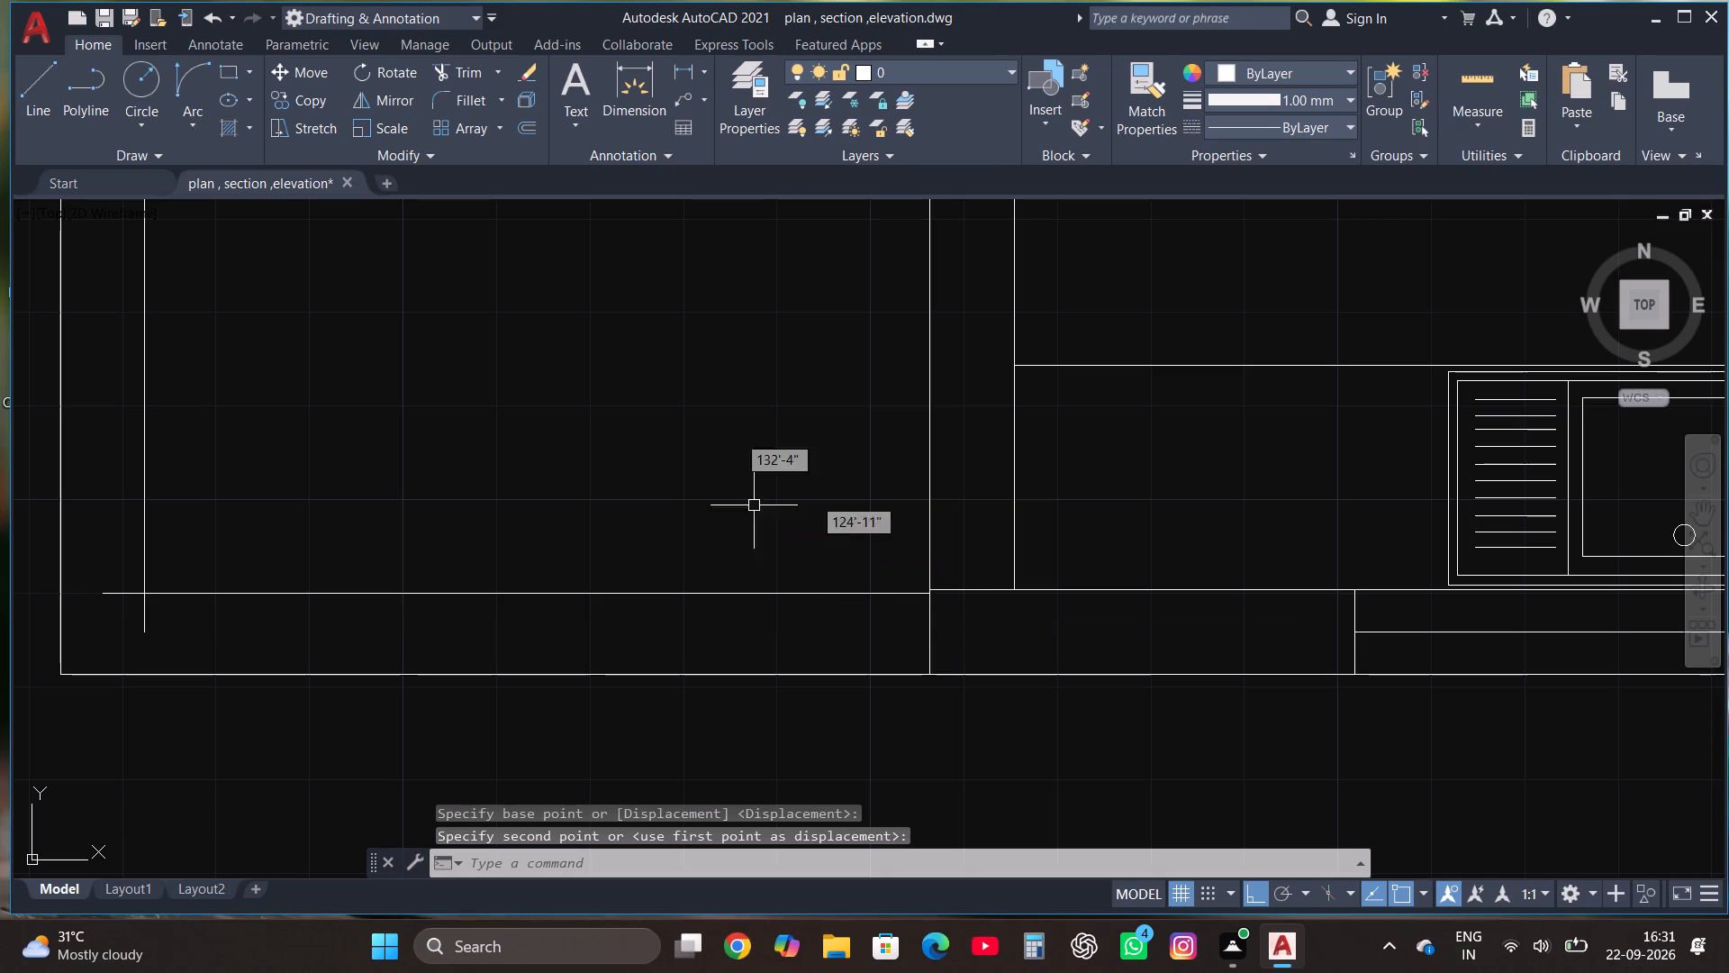
# Trim the overhanging ends of both inner wall lines where they cross at the plan's southwest corner.
pyautogui.click(456, 73)
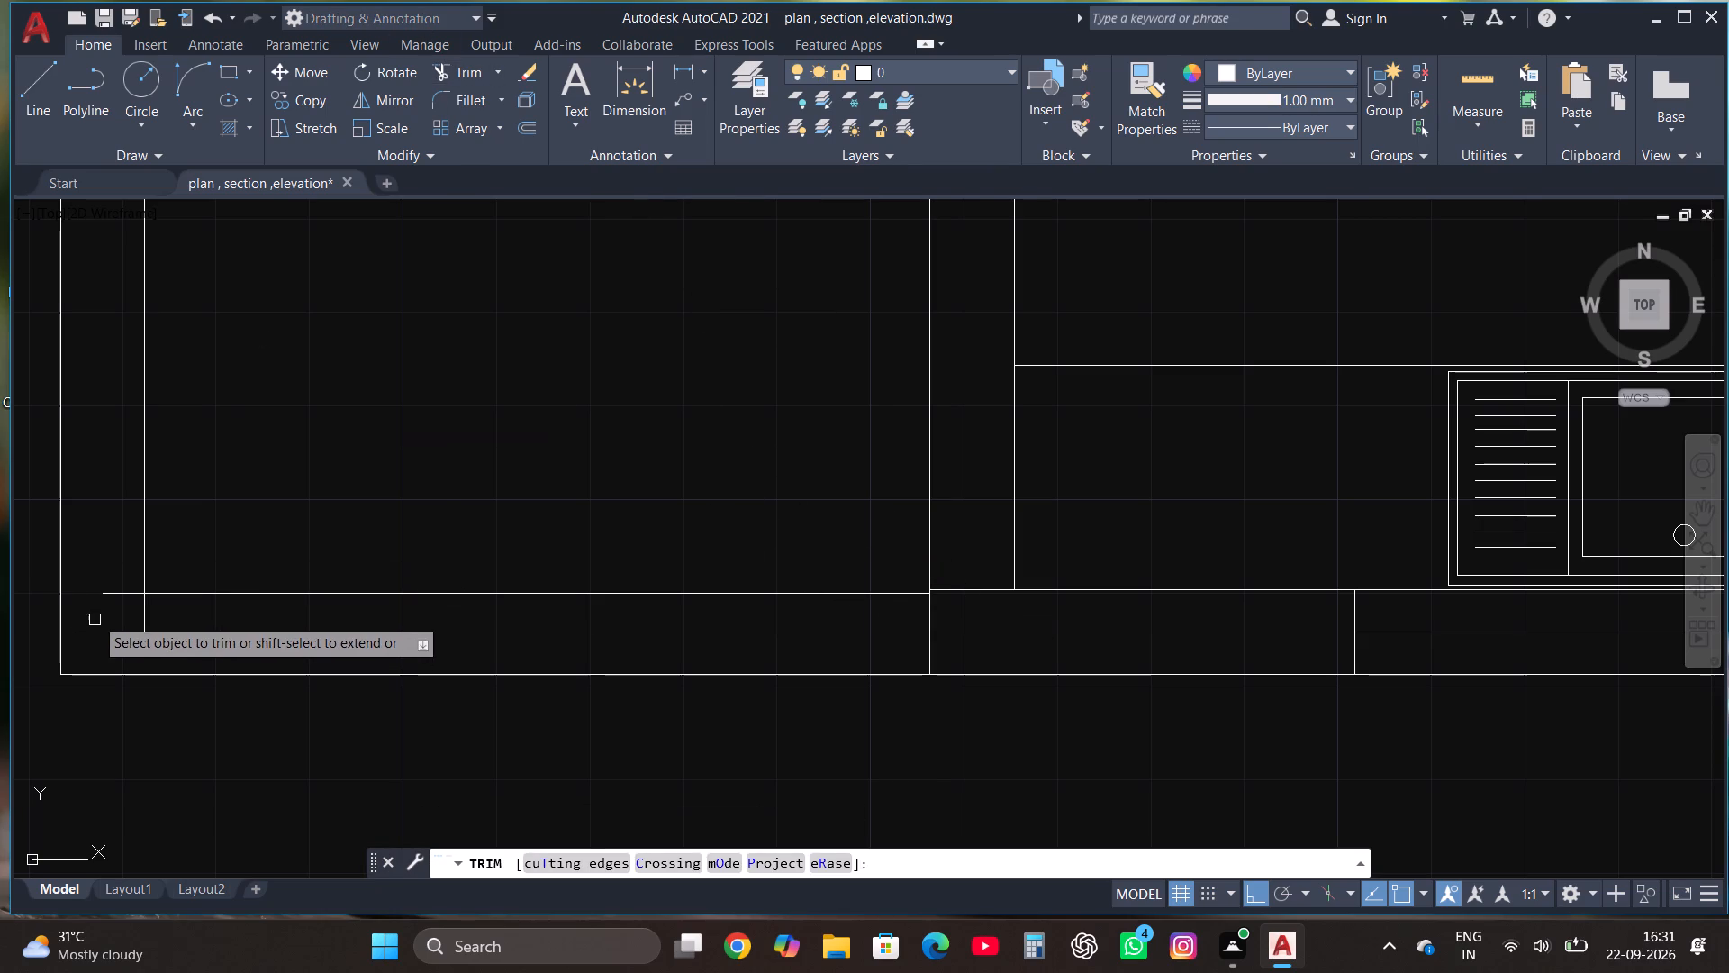
pyautogui.click(100, 597)
pyautogui.click(141, 621)
pyautogui.scroll(-2, 156, 704)
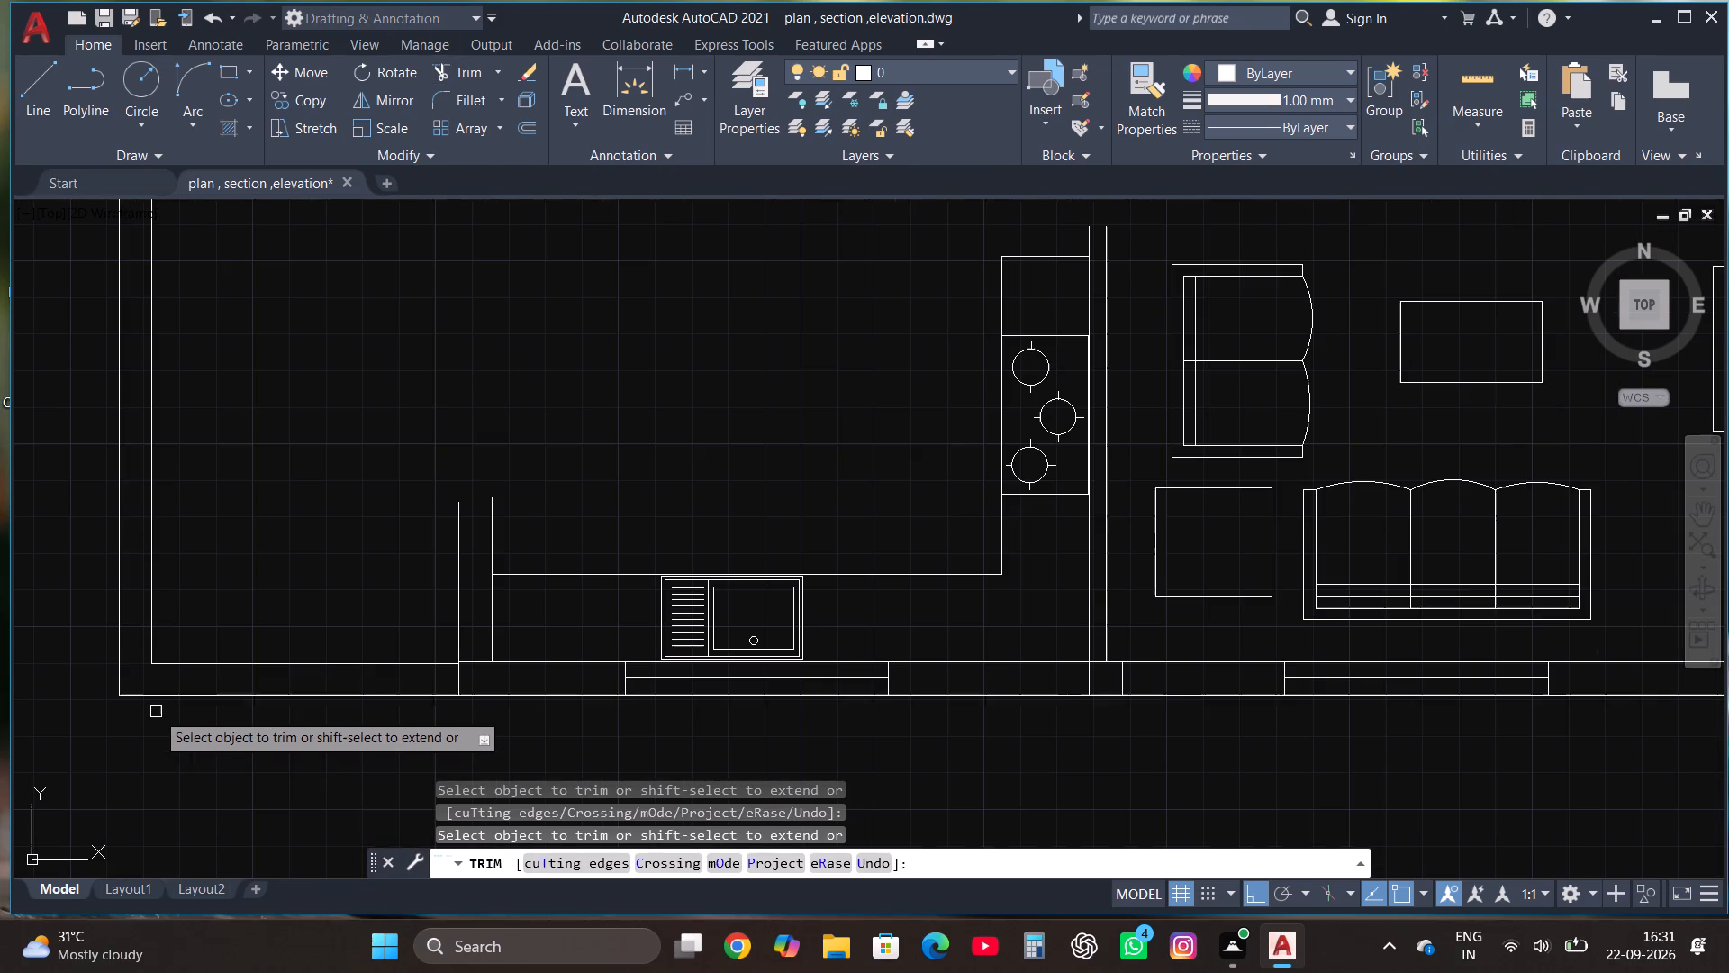
pyautogui.press('Escape')
# Move the south wall's western inner line up again to meet the kitchen's inner wall line at its endpoint.
pyautogui.scroll(-1, 840, 455)
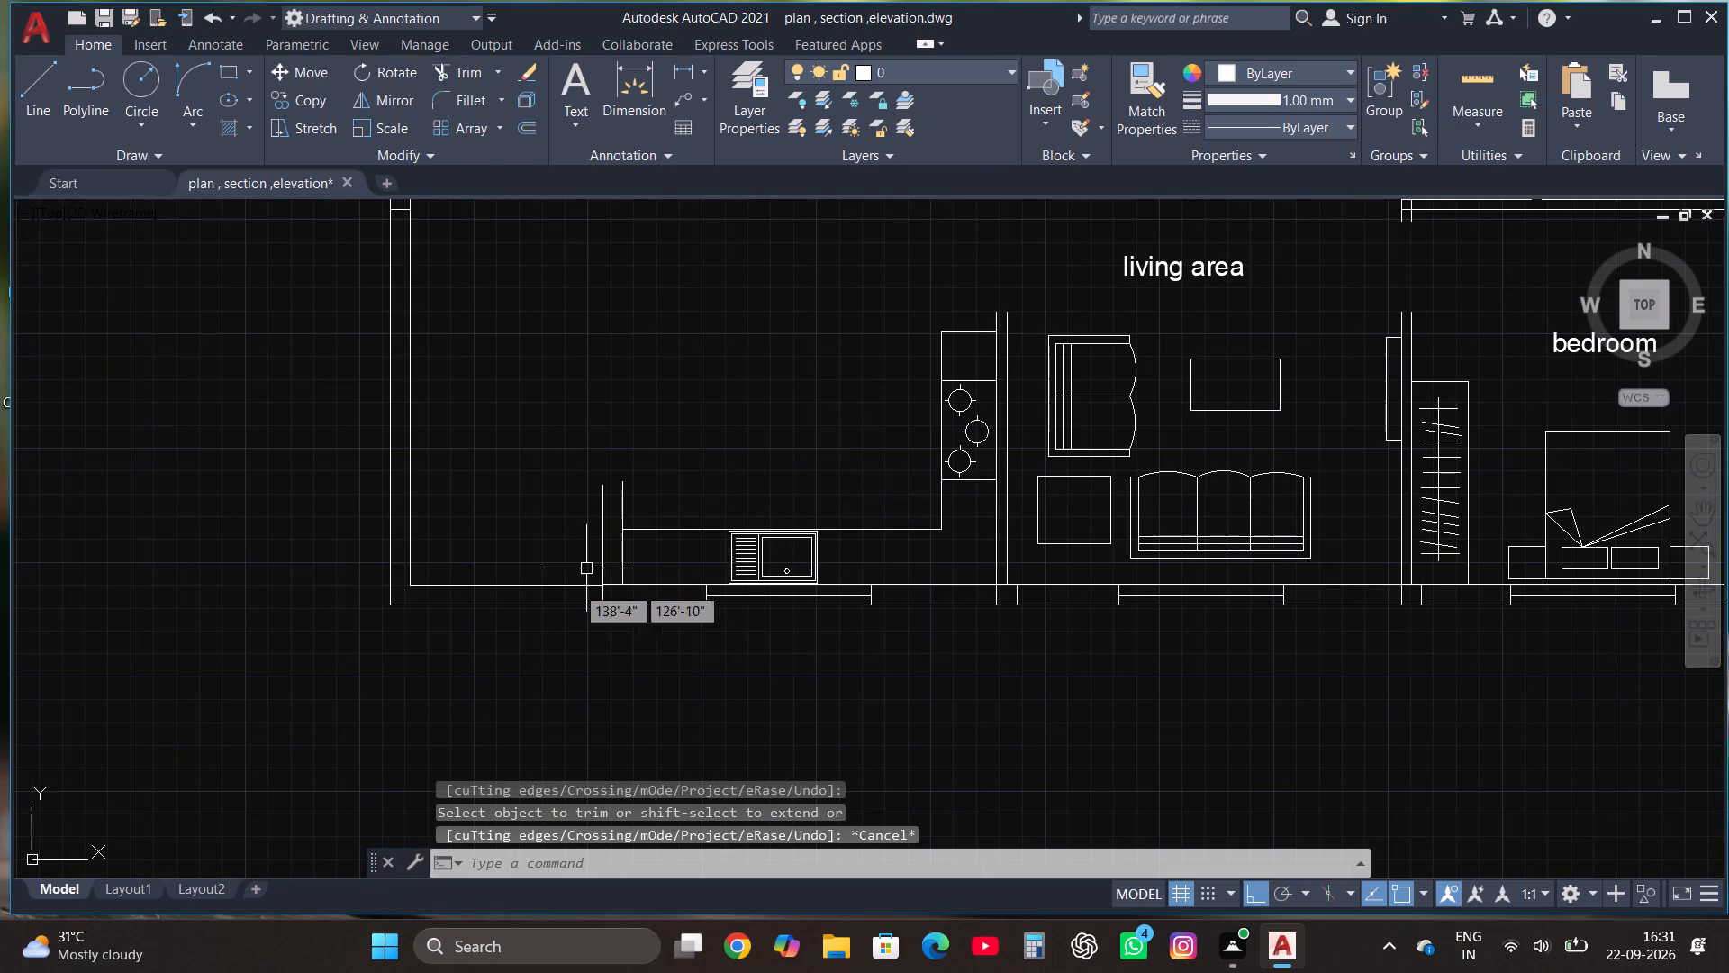
pyautogui.scroll(4, 570, 603)
pyautogui.scroll(-4, 652, 601)
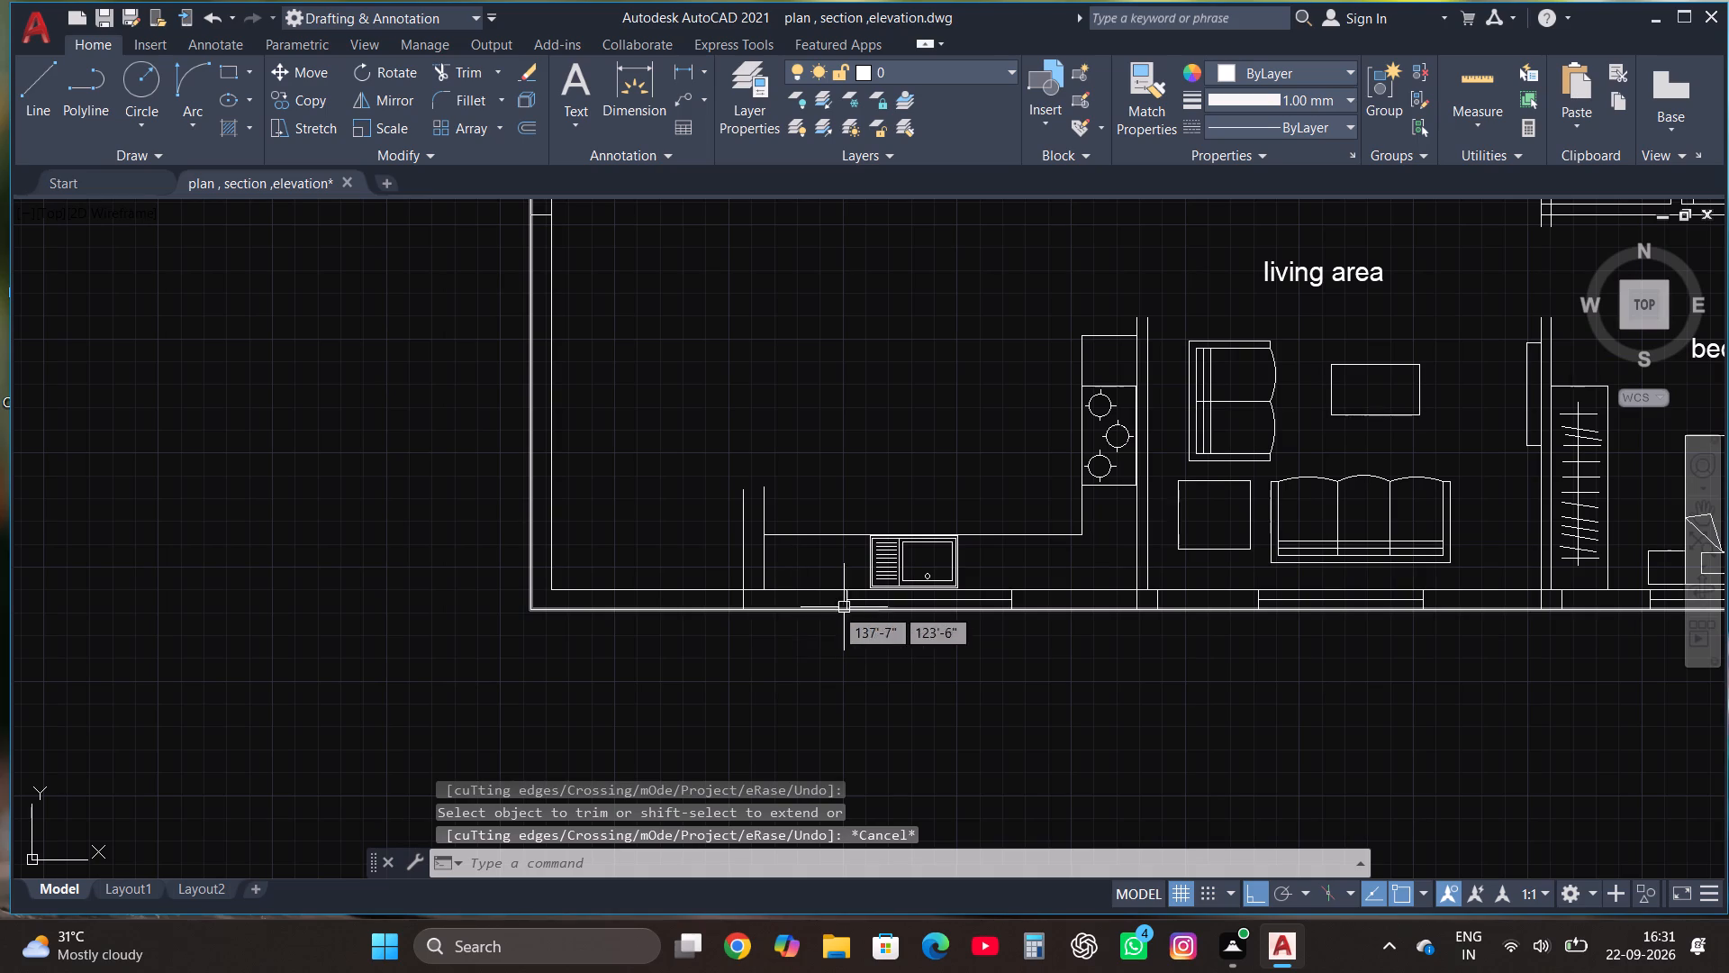
pyautogui.scroll(3, 593, 578)
pyautogui.click(637, 634)
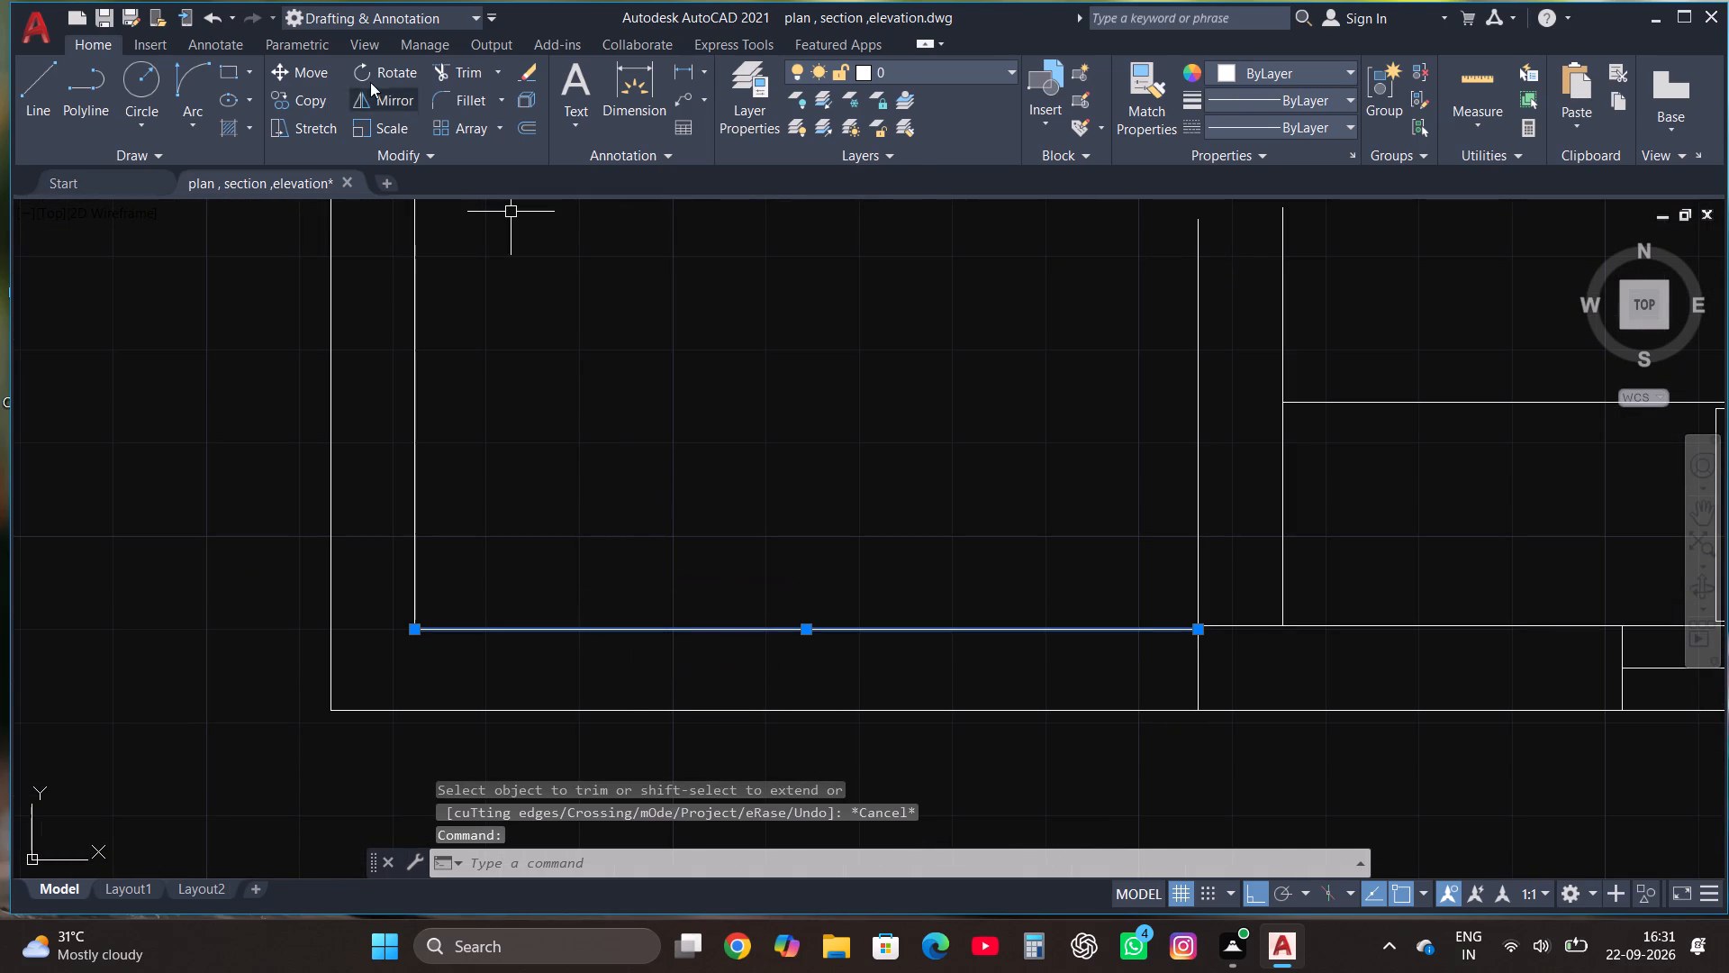
pyautogui.click(304, 80)
pyautogui.scroll(3, 1180, 601)
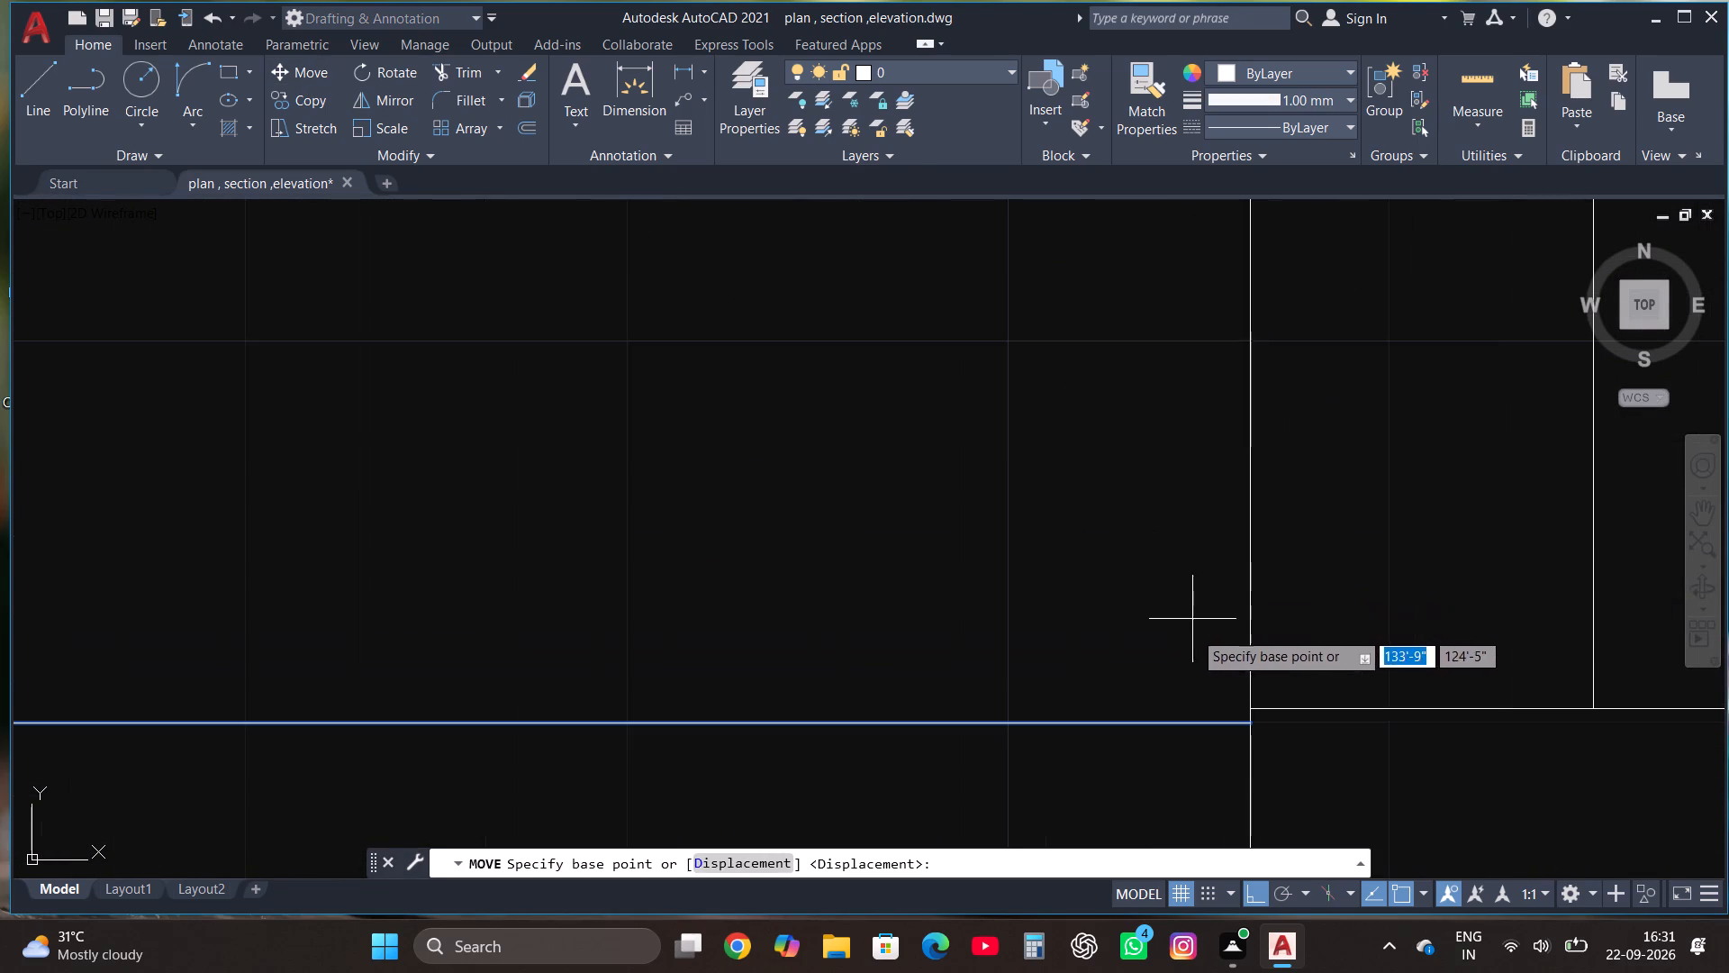
pyautogui.click(1249, 725)
pyautogui.click(1248, 708)
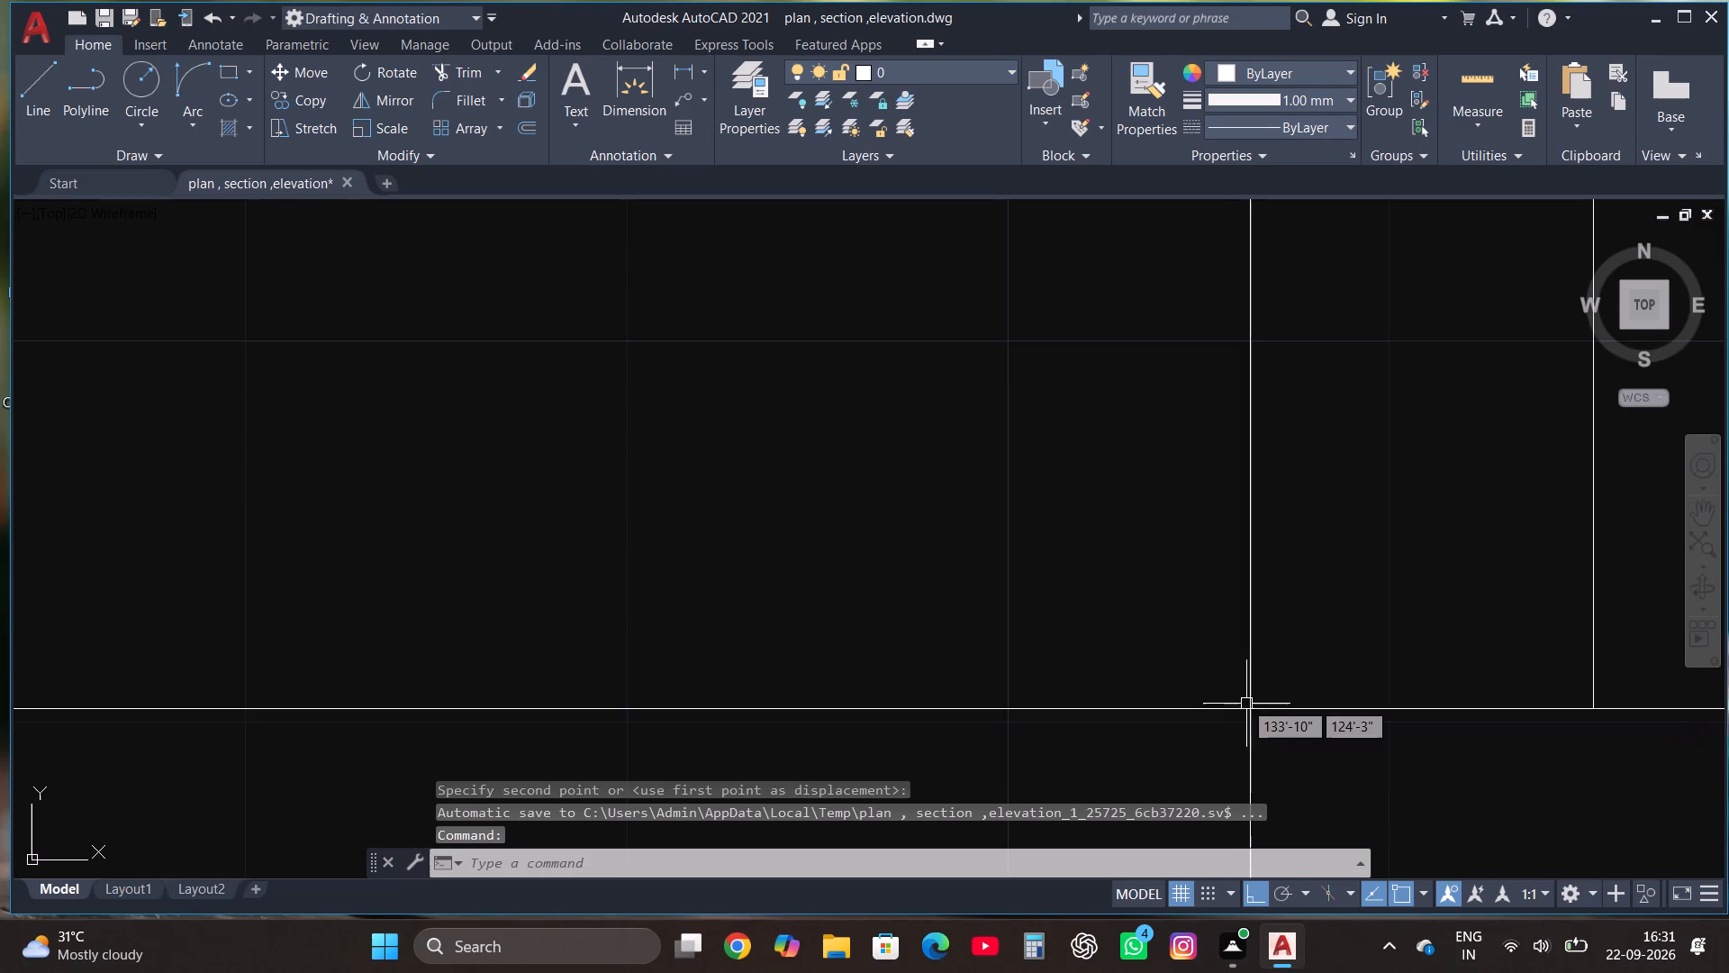
# Trim the west wall's inner line where it overhangs below the south inner line at the southwest corner.
pyautogui.scroll(-4, 1234, 720)
pyautogui.scroll(3, 734, 705)
pyautogui.scroll(-2, 789, 579)
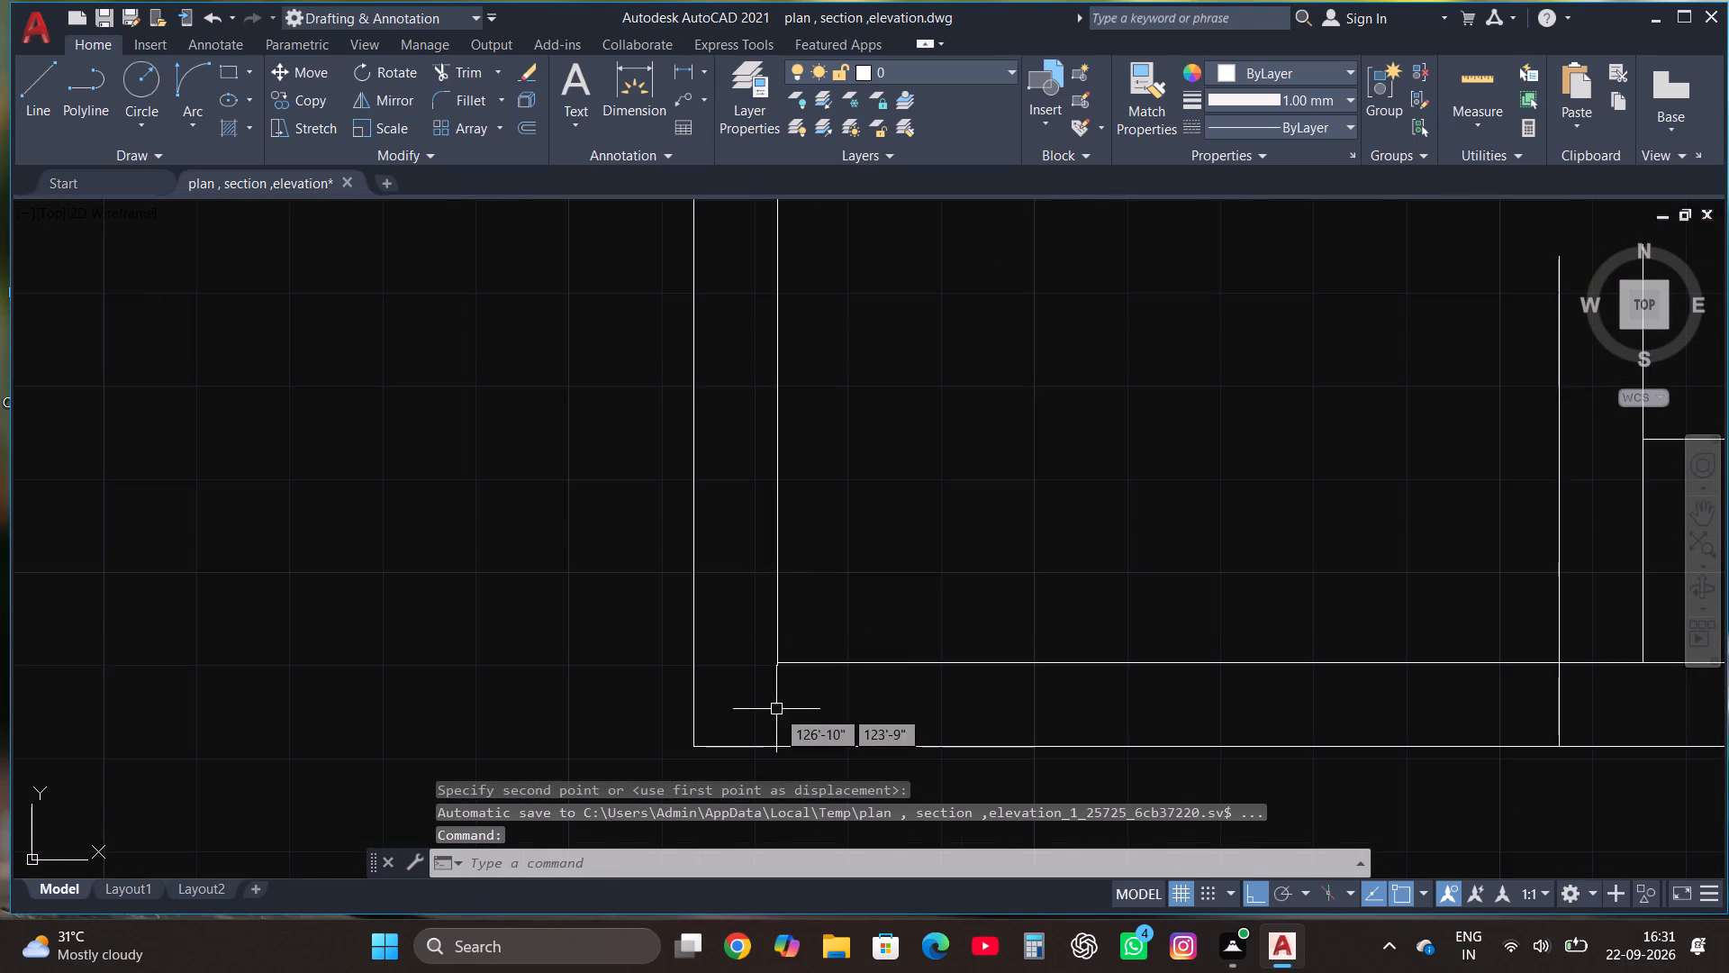
pyautogui.scroll(5, 776, 709)
pyautogui.scroll(-1, 810, 461)
pyautogui.scroll(3, 774, 305)
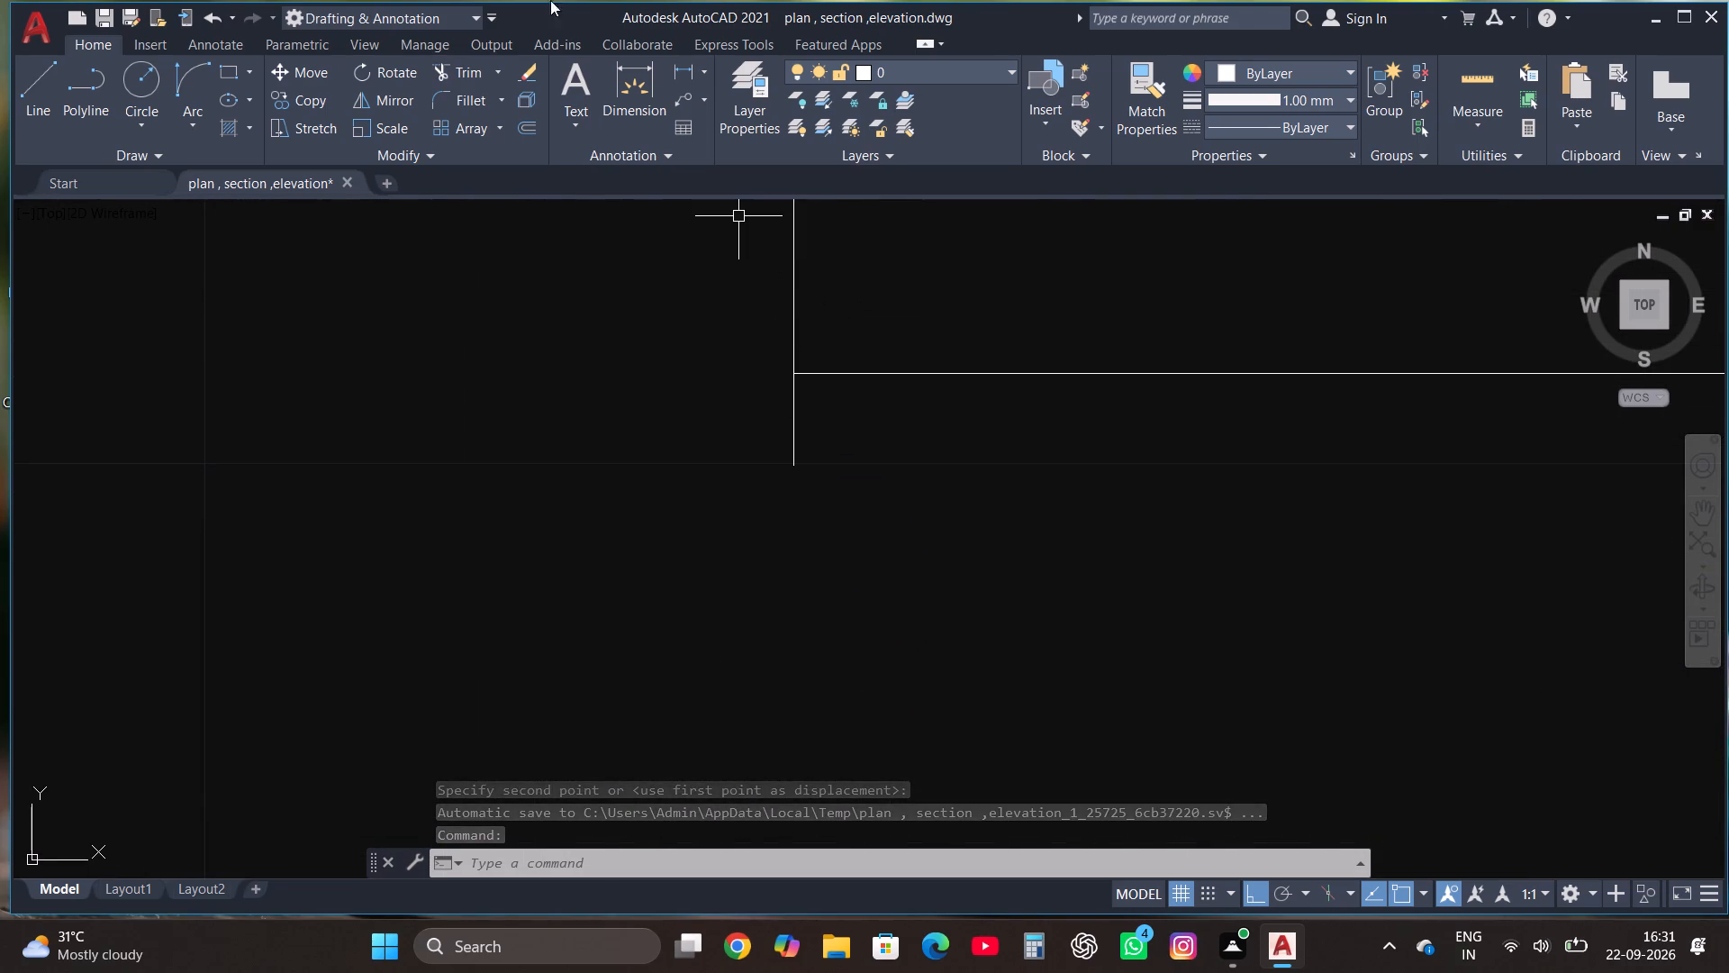
pyautogui.click(441, 68)
pyautogui.click(791, 458)
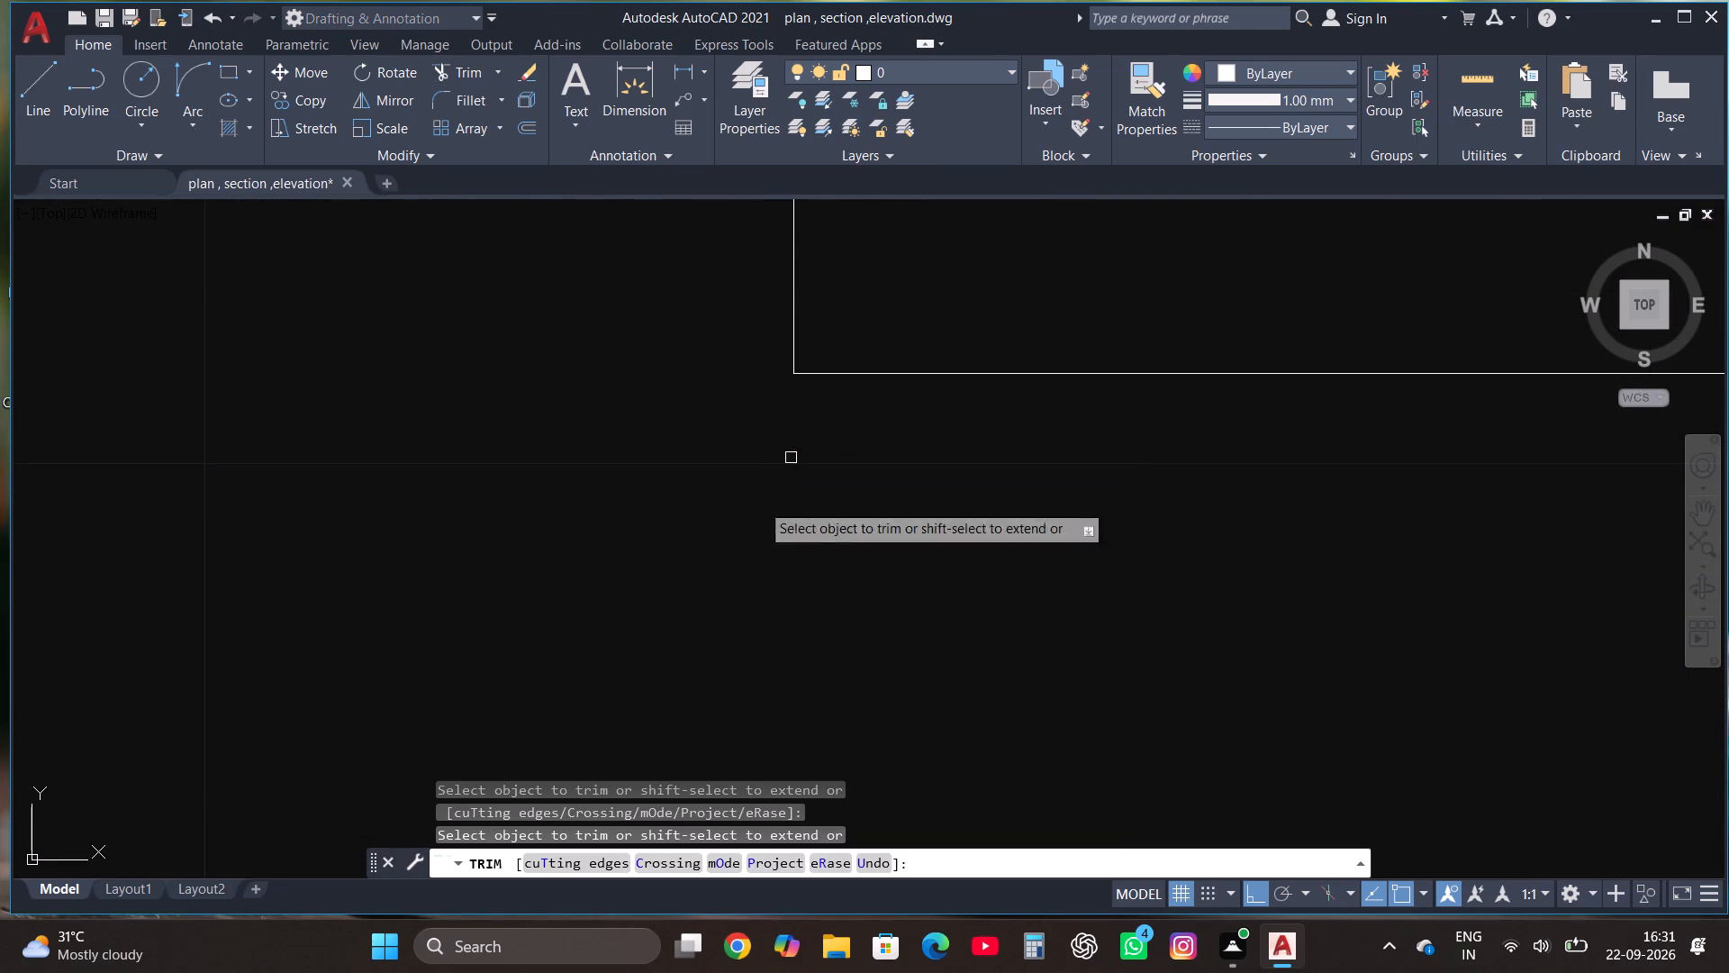
pyautogui.scroll(-7, 702, 603)
pyautogui.press('Escape')
# Draw a horizontal line from the west wall's inner face below its window, eastward past the first long inner wall.
pyautogui.scroll(-3, 744, 757)
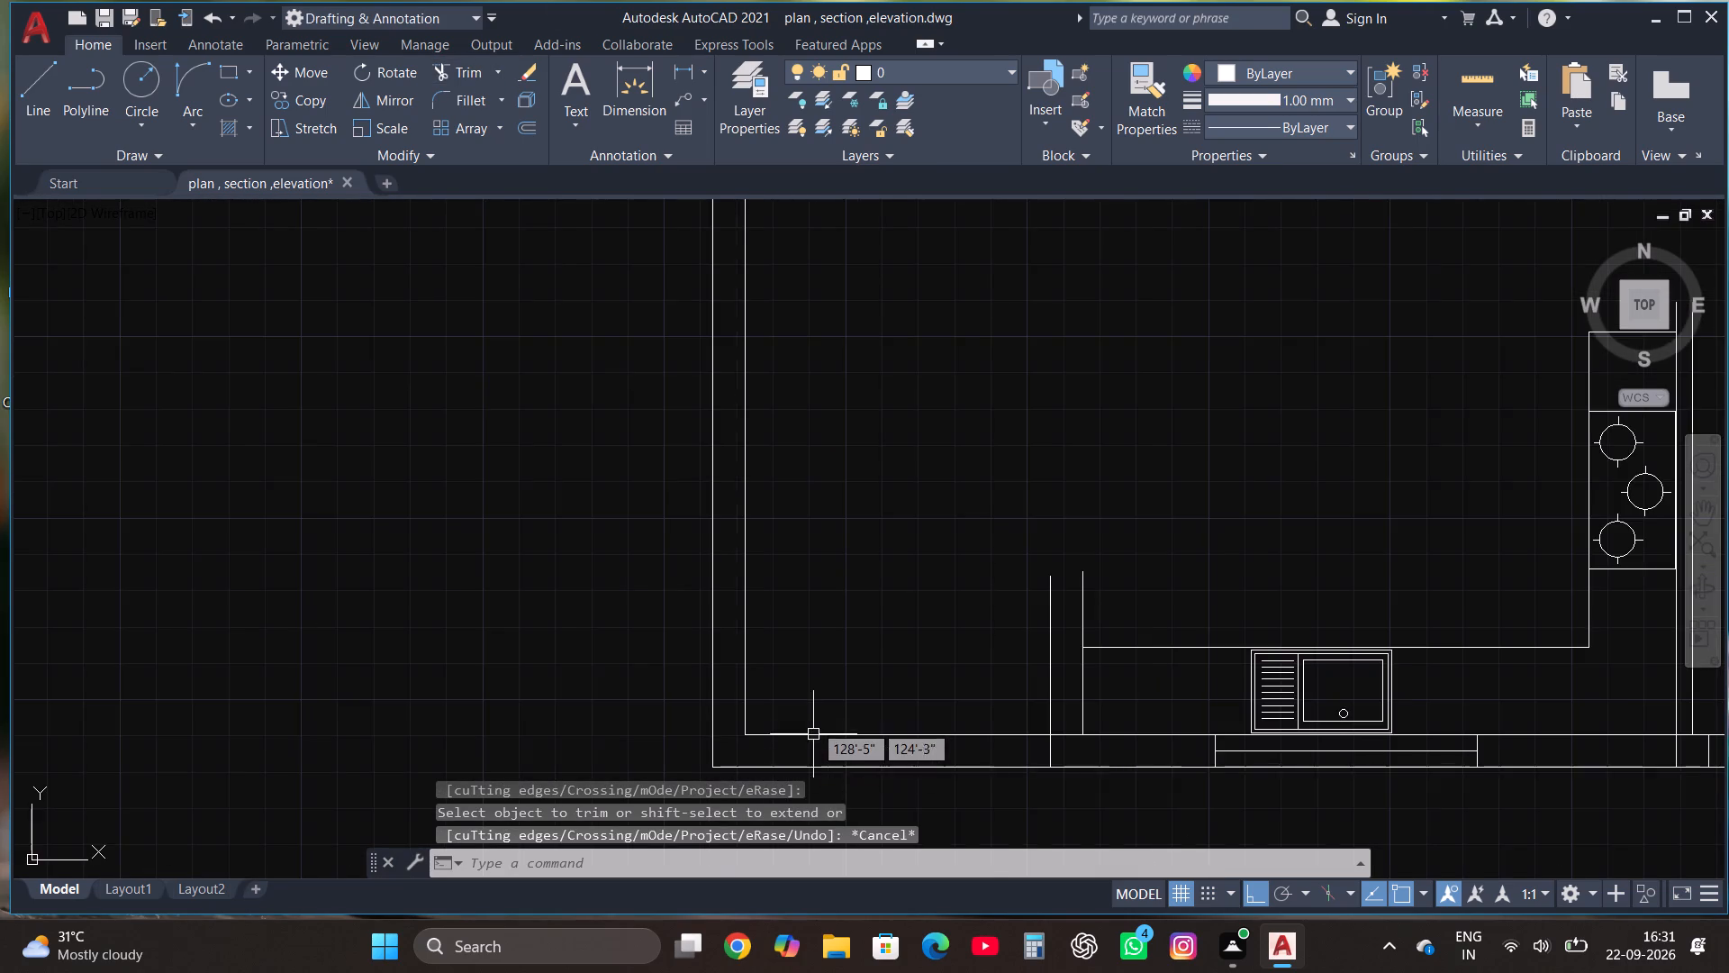
pyautogui.scroll(-1, 812, 713)
pyautogui.scroll(-1, 903, 622)
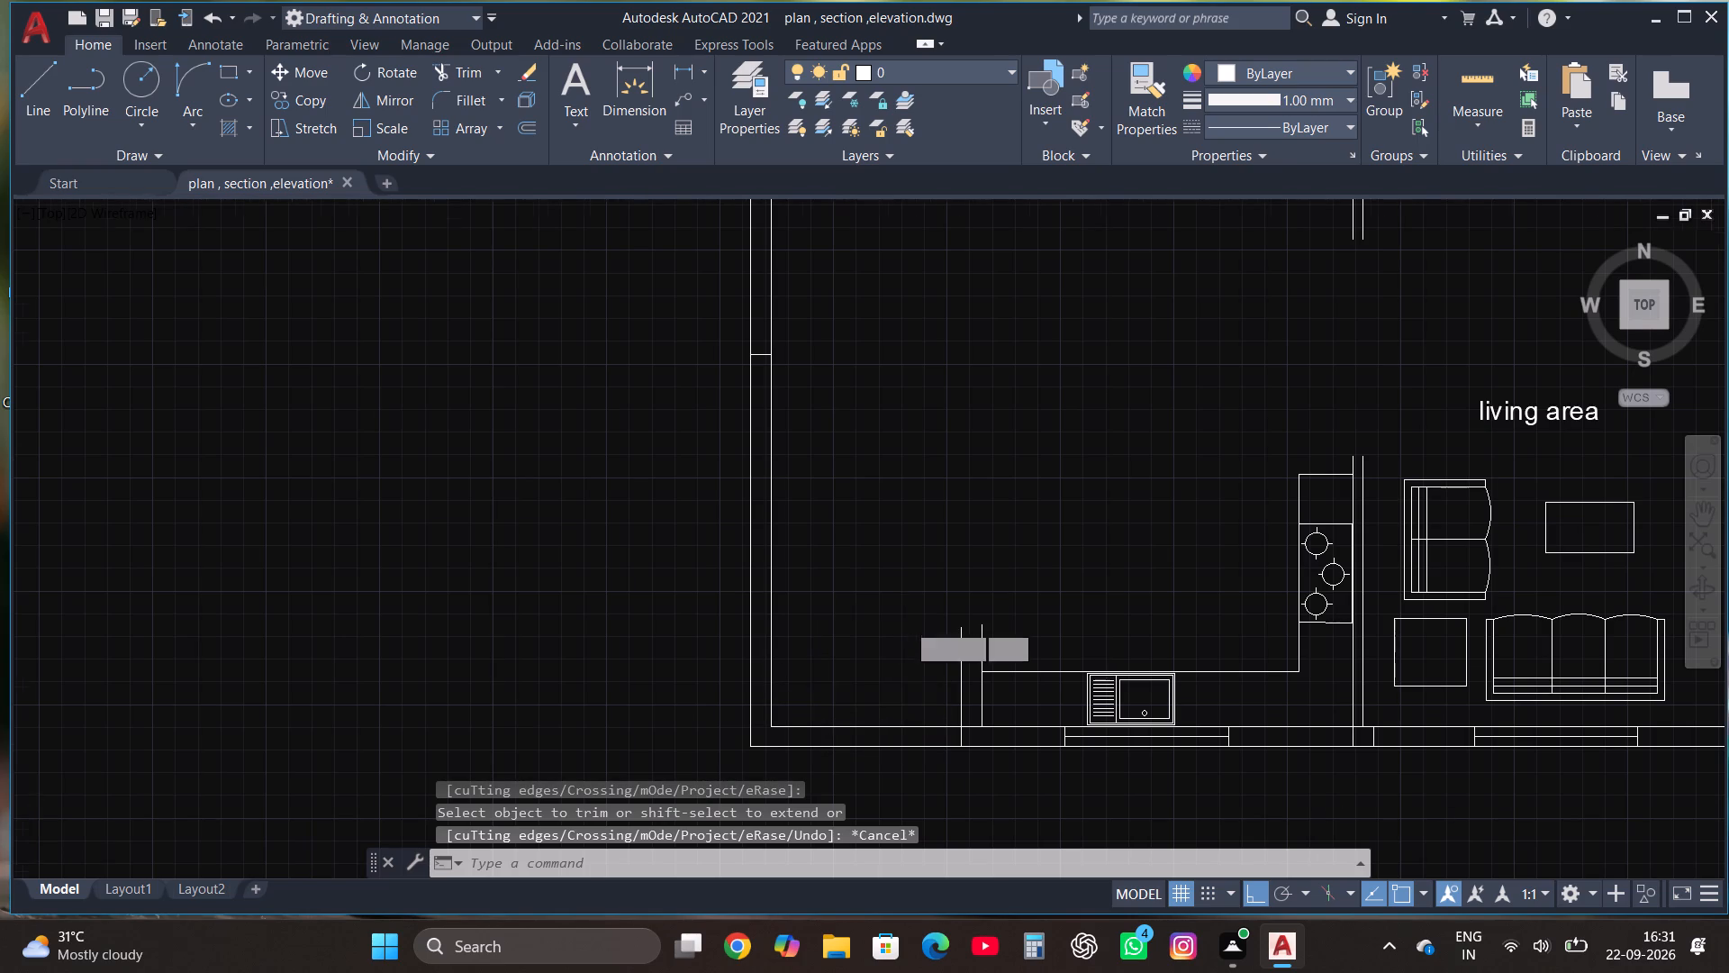
pyautogui.scroll(-2, 906, 654)
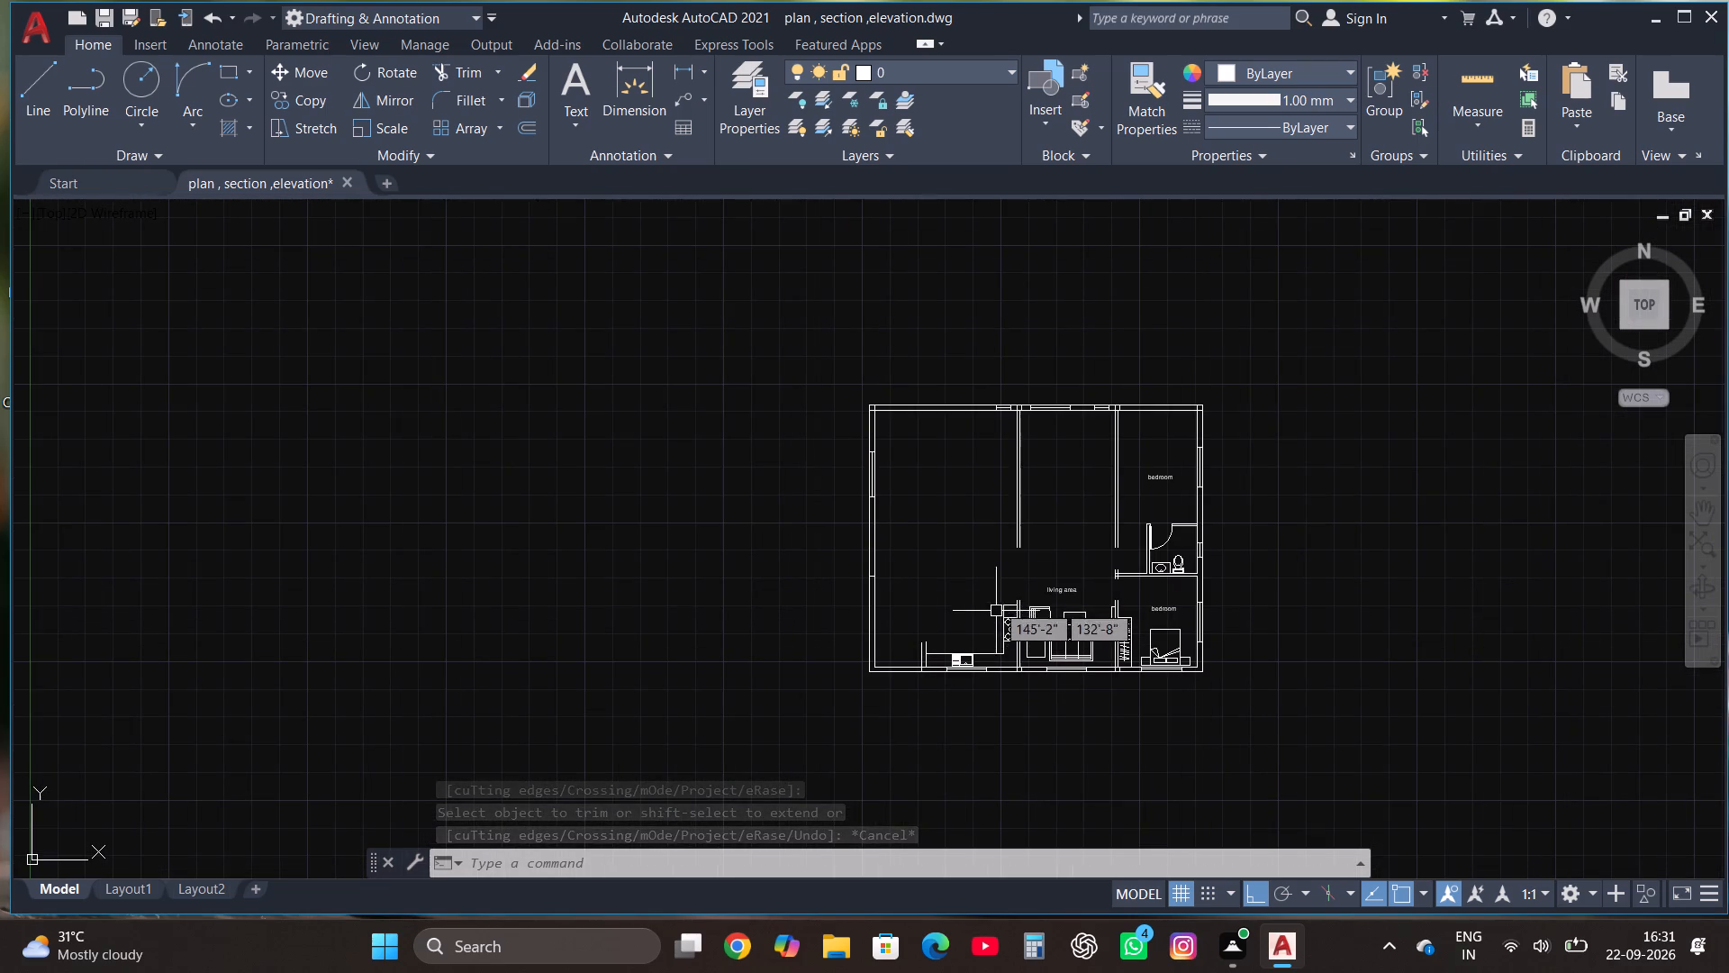
pyautogui.click(40, 79)
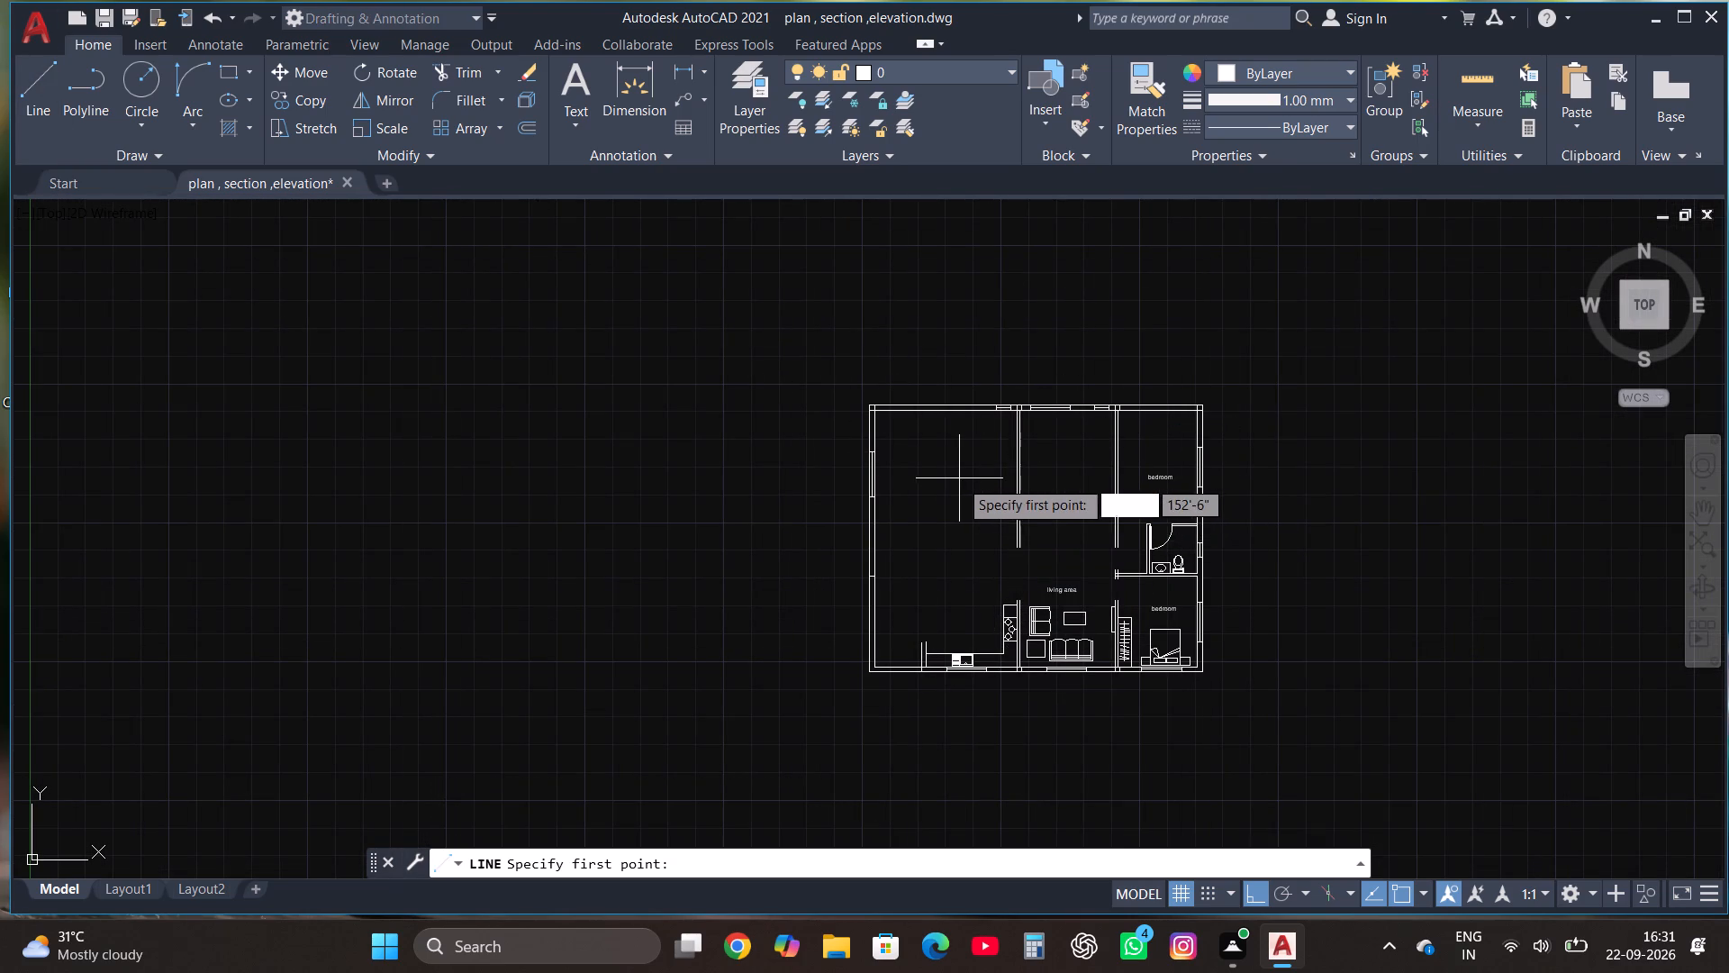
pyautogui.scroll(1, 959, 478)
pyautogui.click(826, 563)
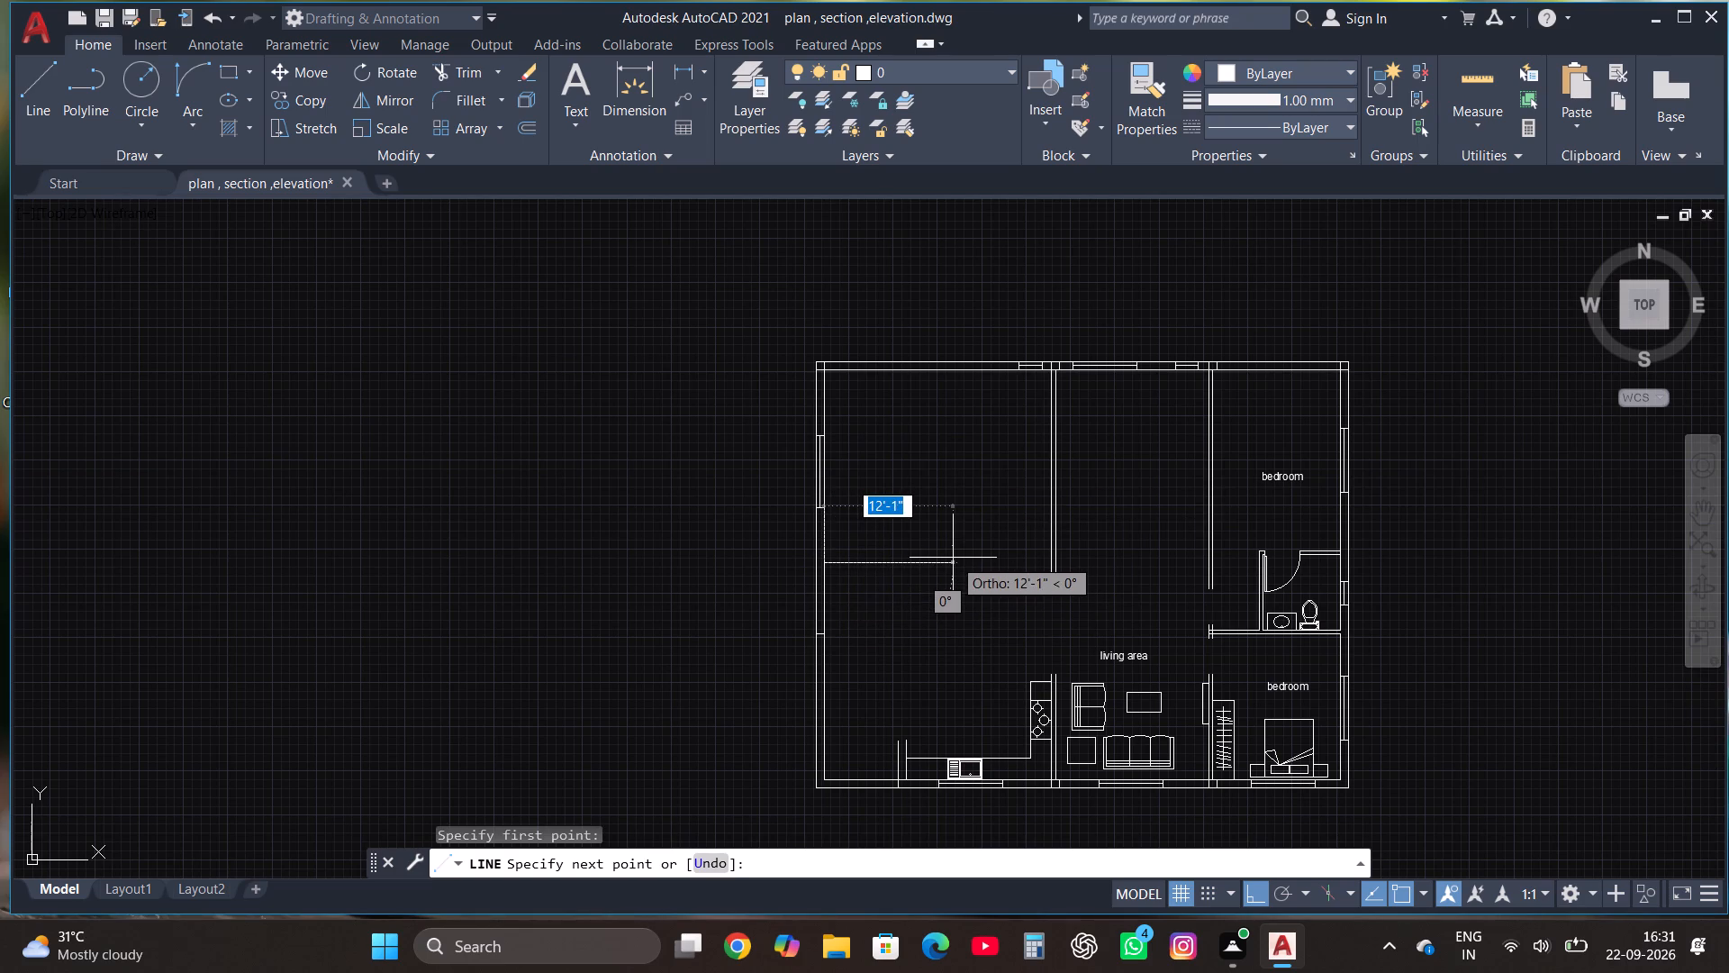
pyautogui.click(1077, 559)
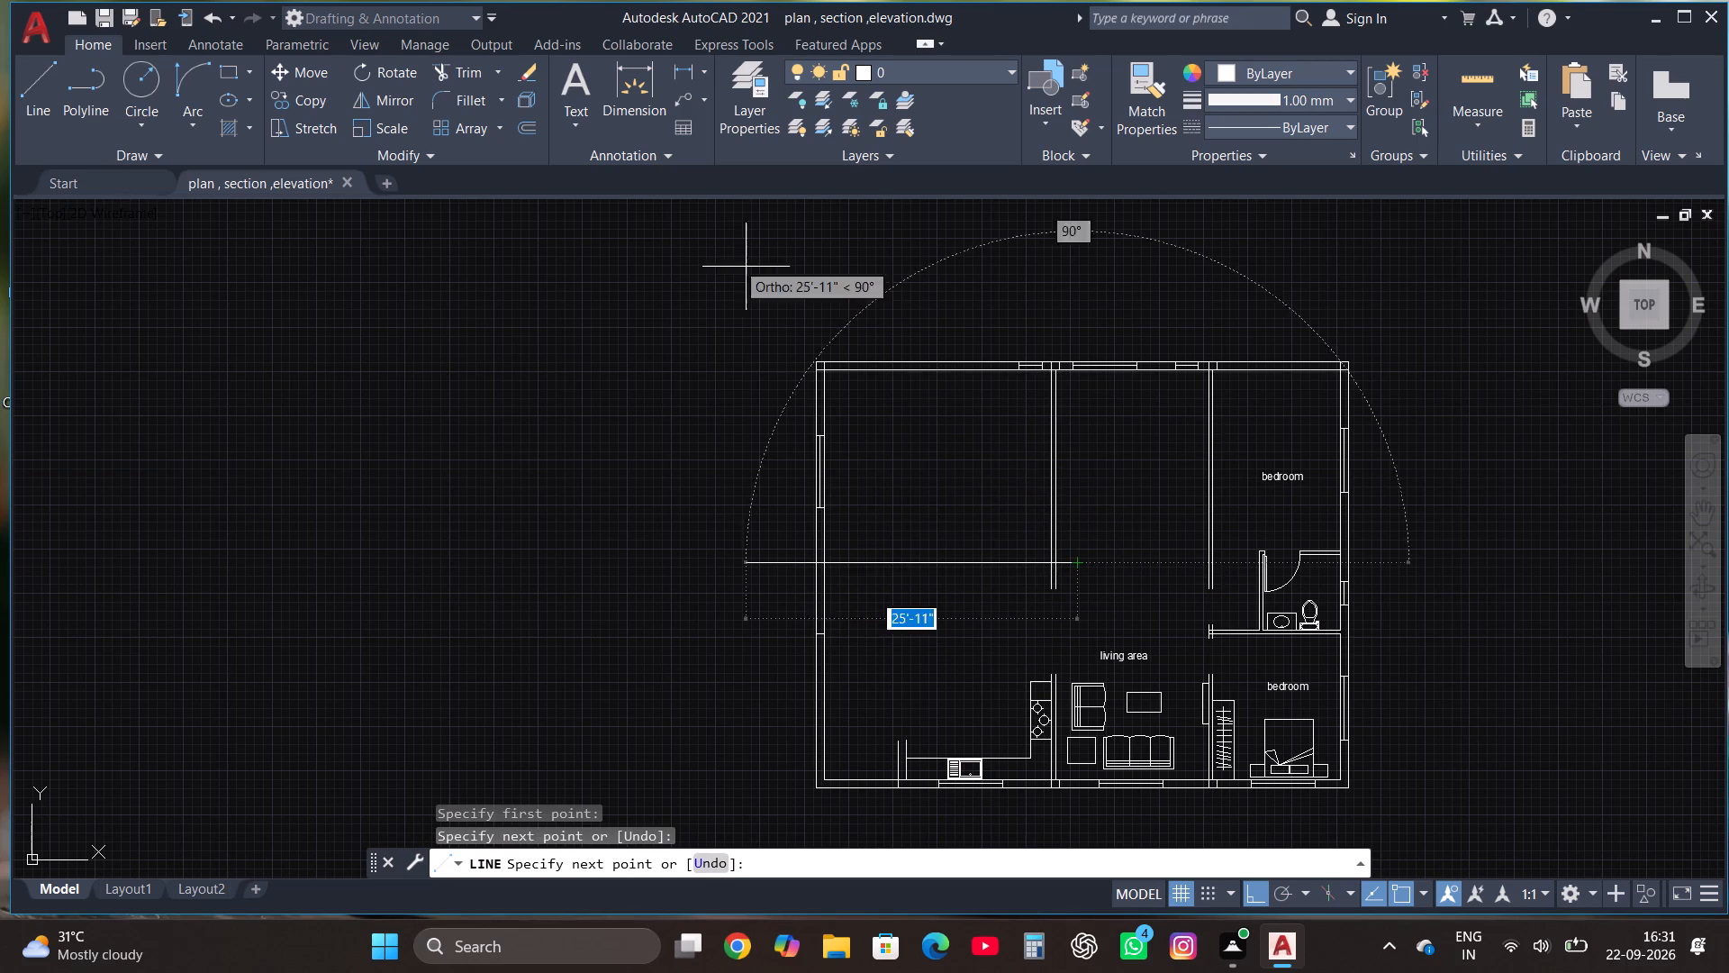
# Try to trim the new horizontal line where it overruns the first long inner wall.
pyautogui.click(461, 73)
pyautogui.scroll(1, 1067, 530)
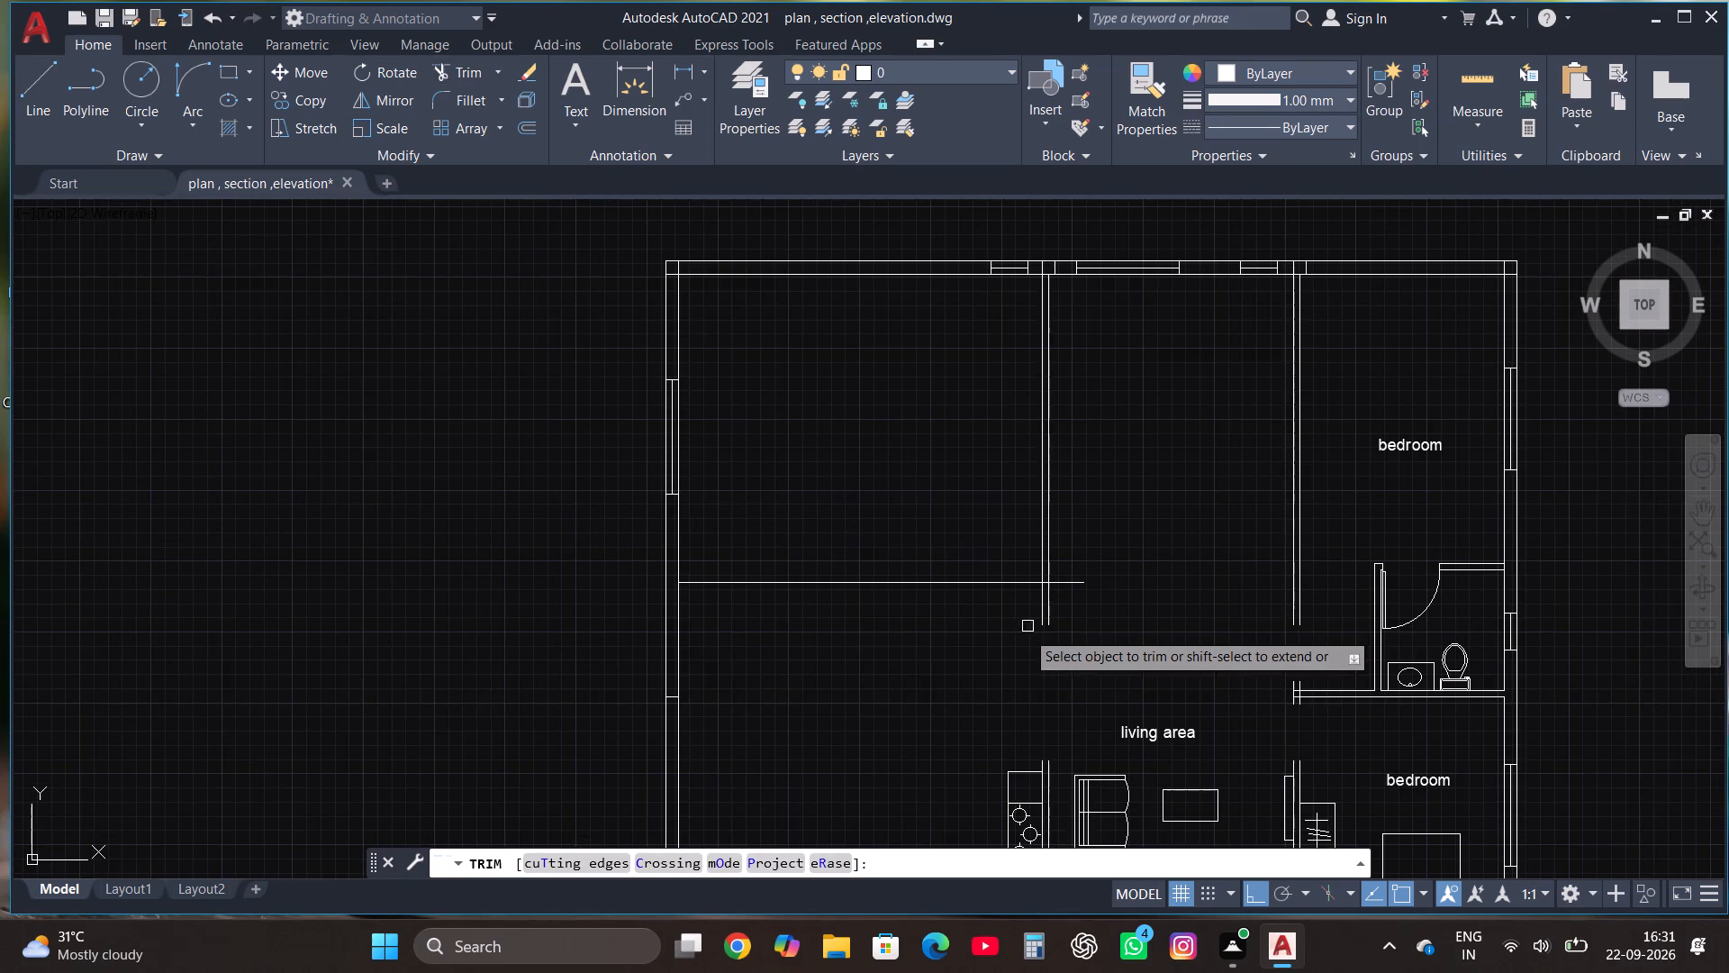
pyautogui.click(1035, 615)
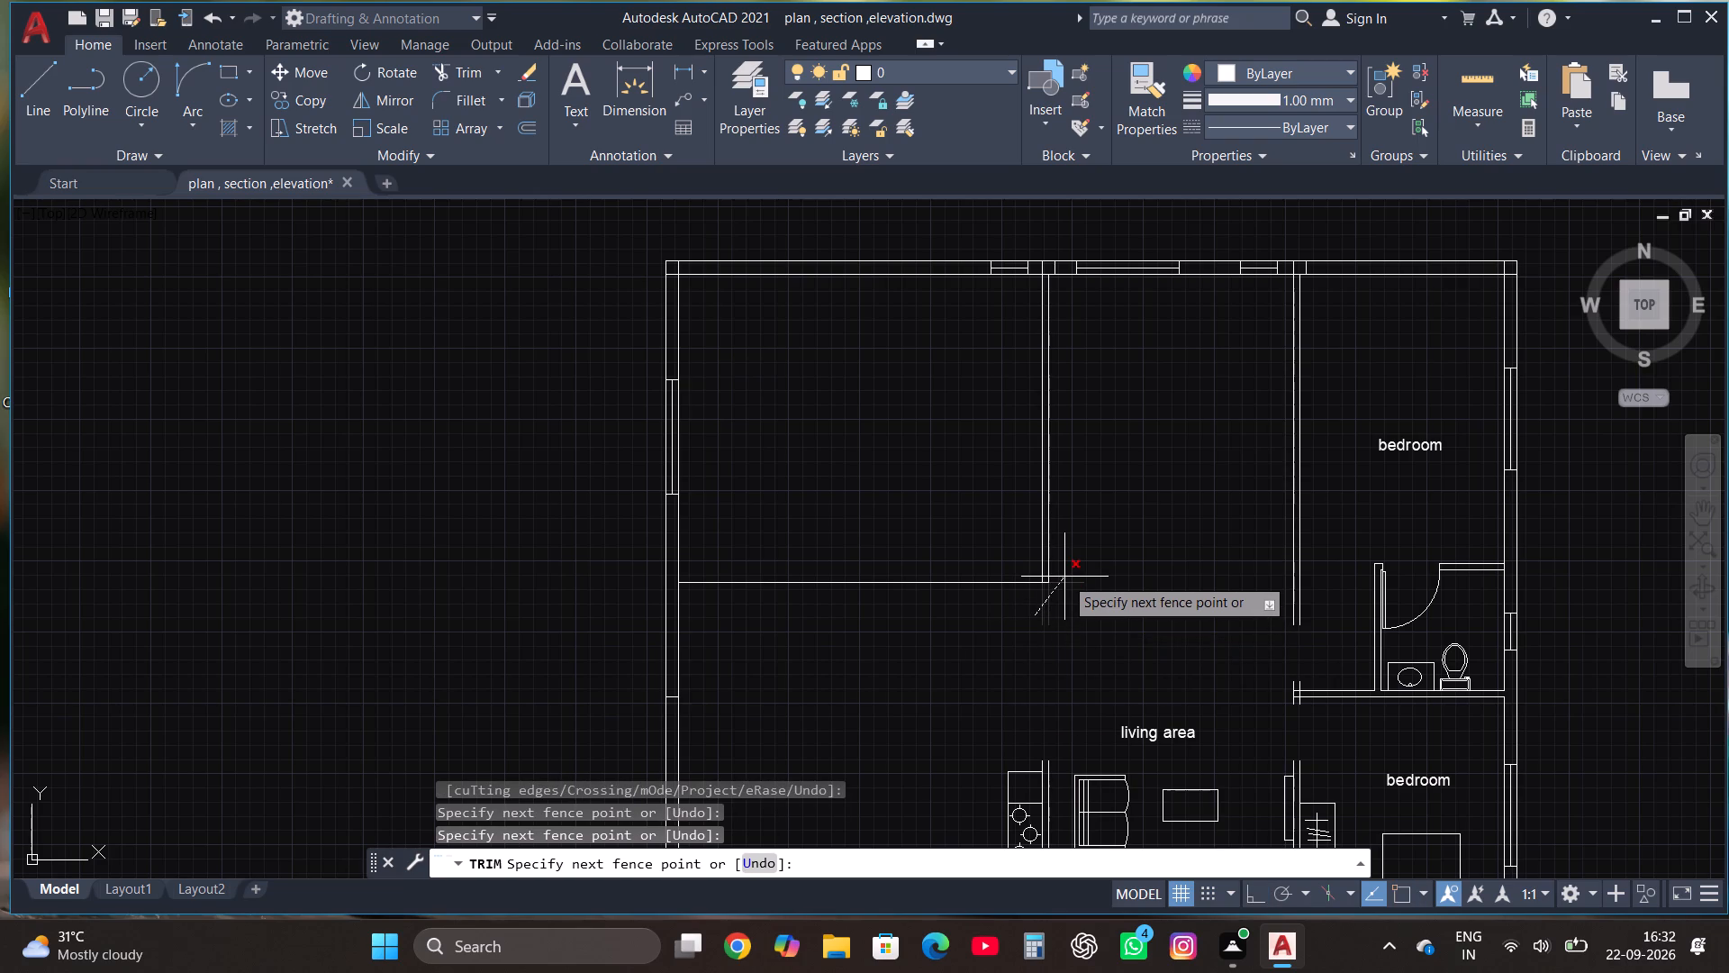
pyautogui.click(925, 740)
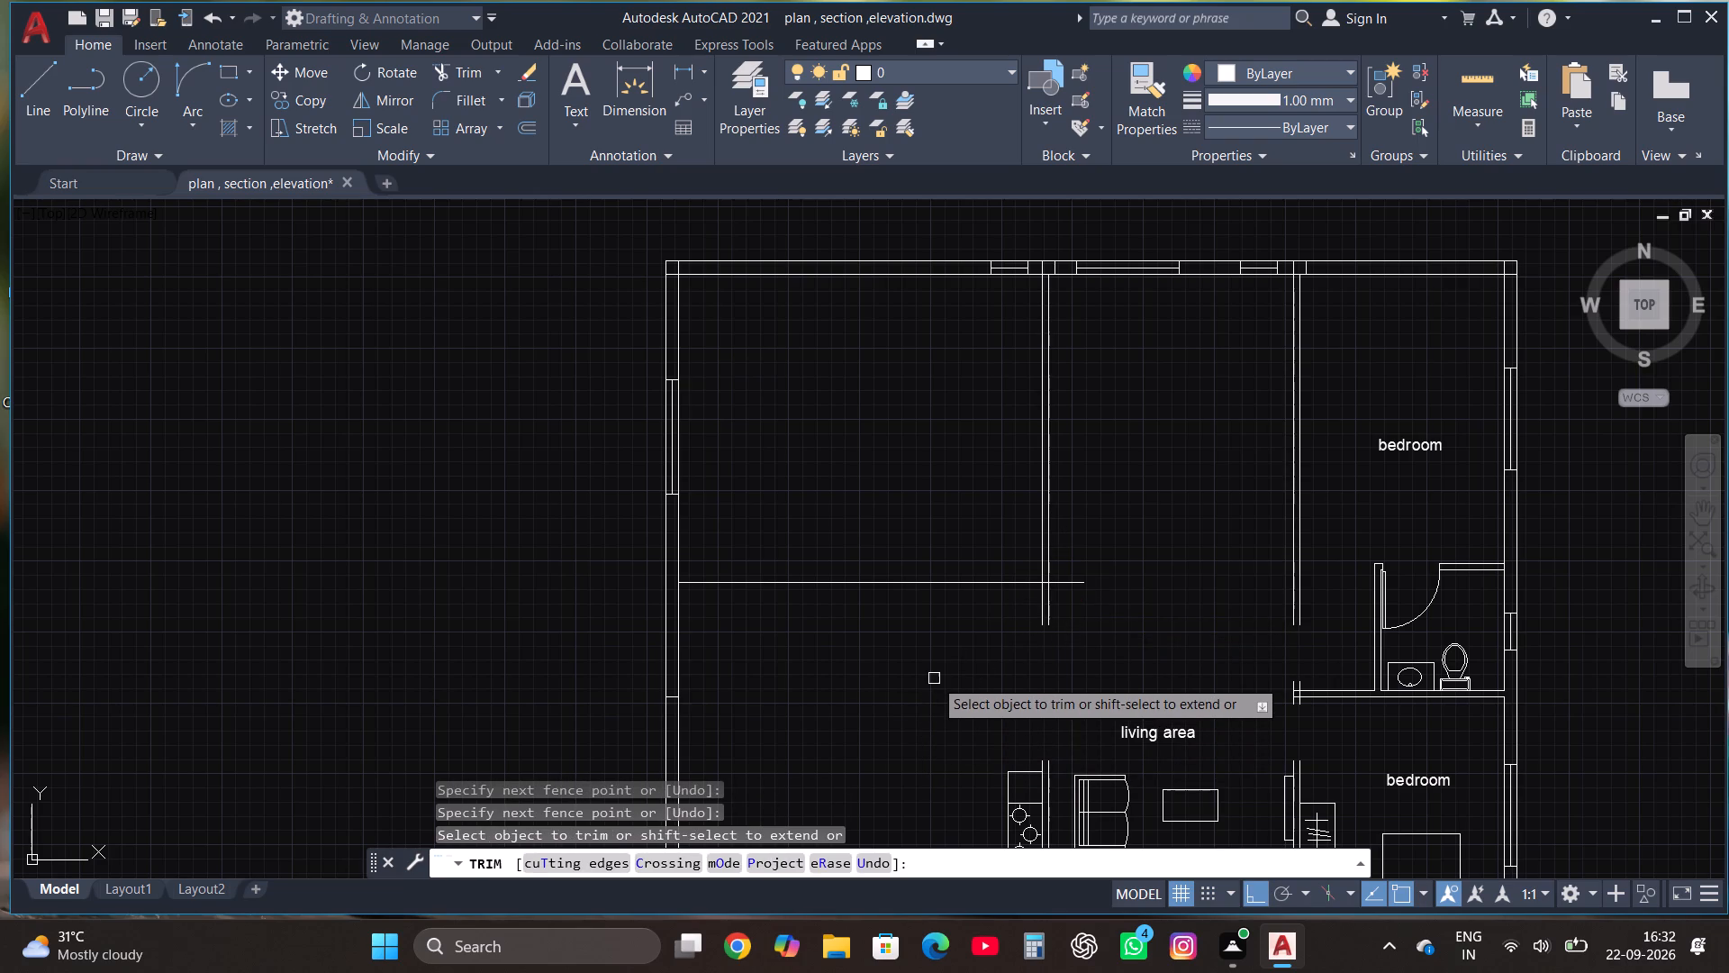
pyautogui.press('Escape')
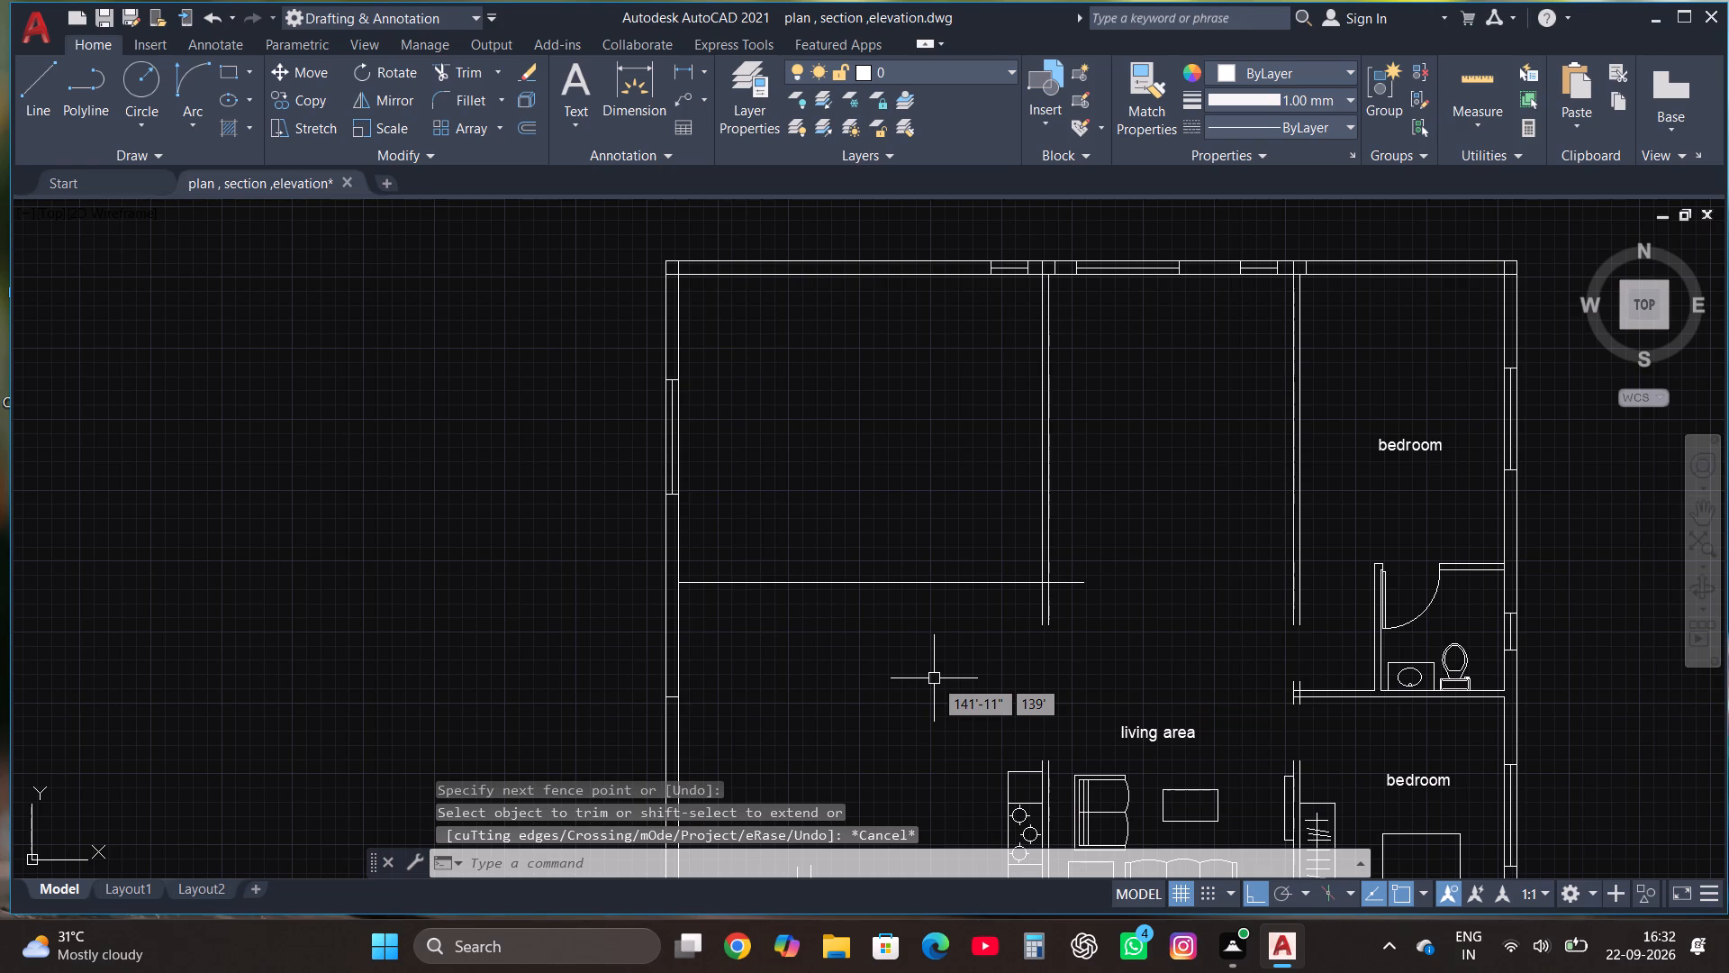
# Draw a vertical line about 38'-10" long from the north wall's inner face down into the kitchen window in the south wall.
pyautogui.click(29, 86)
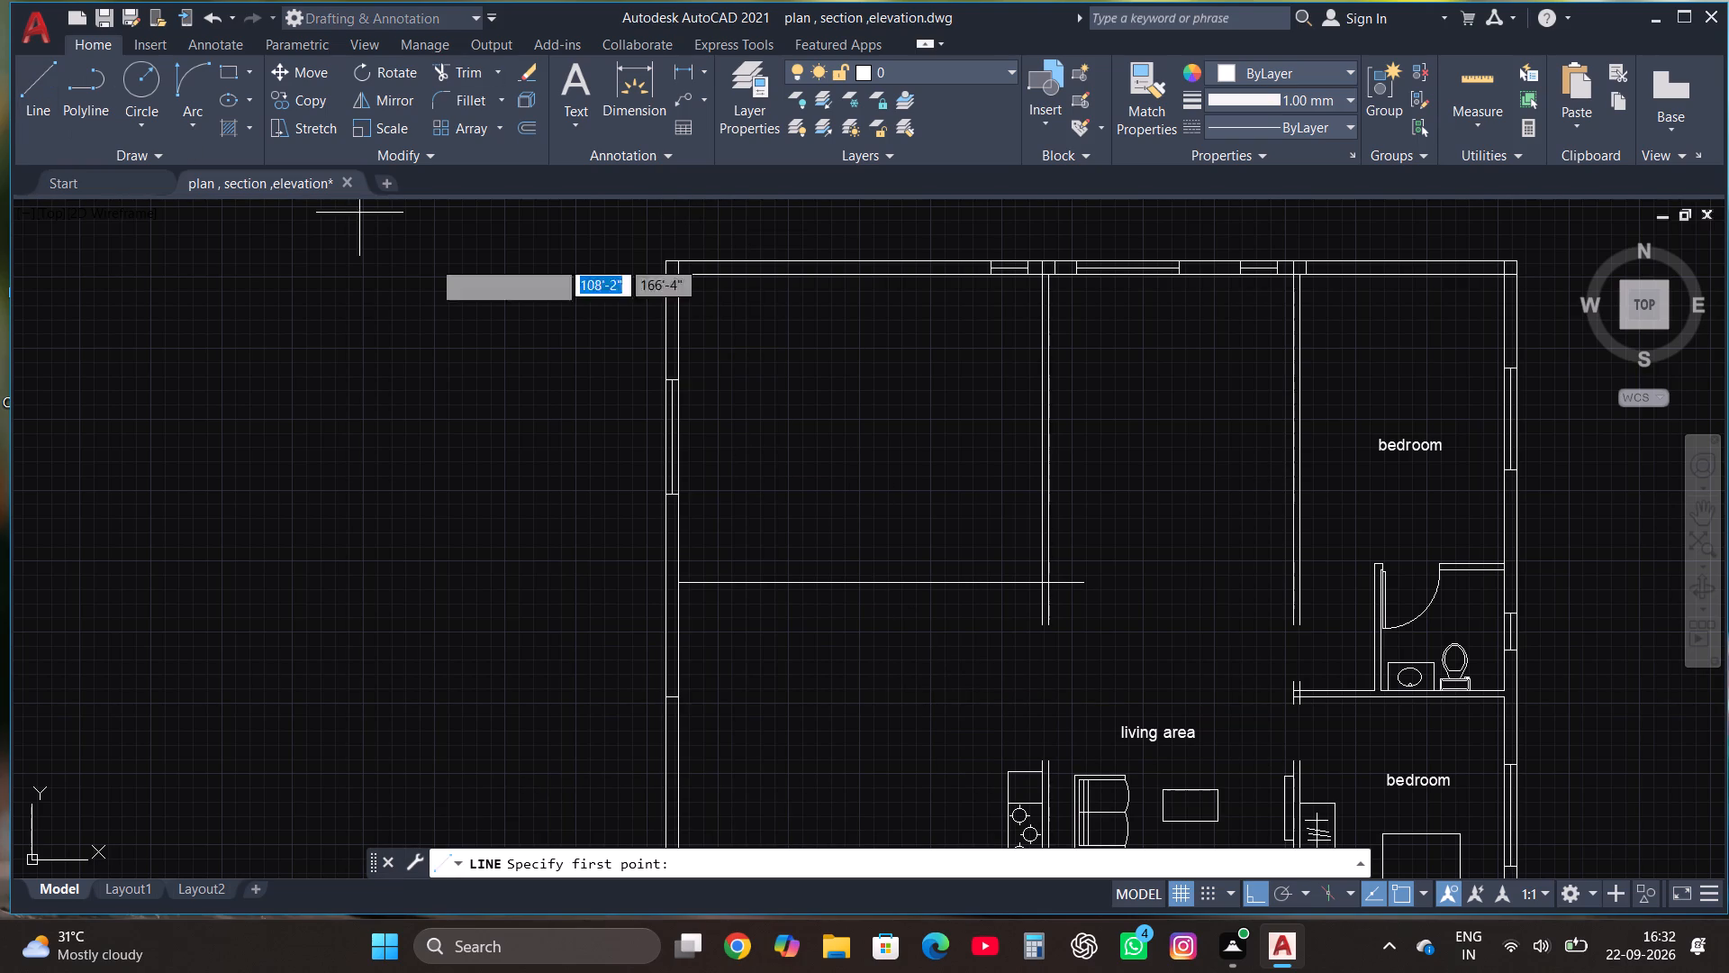
pyautogui.click(915, 277)
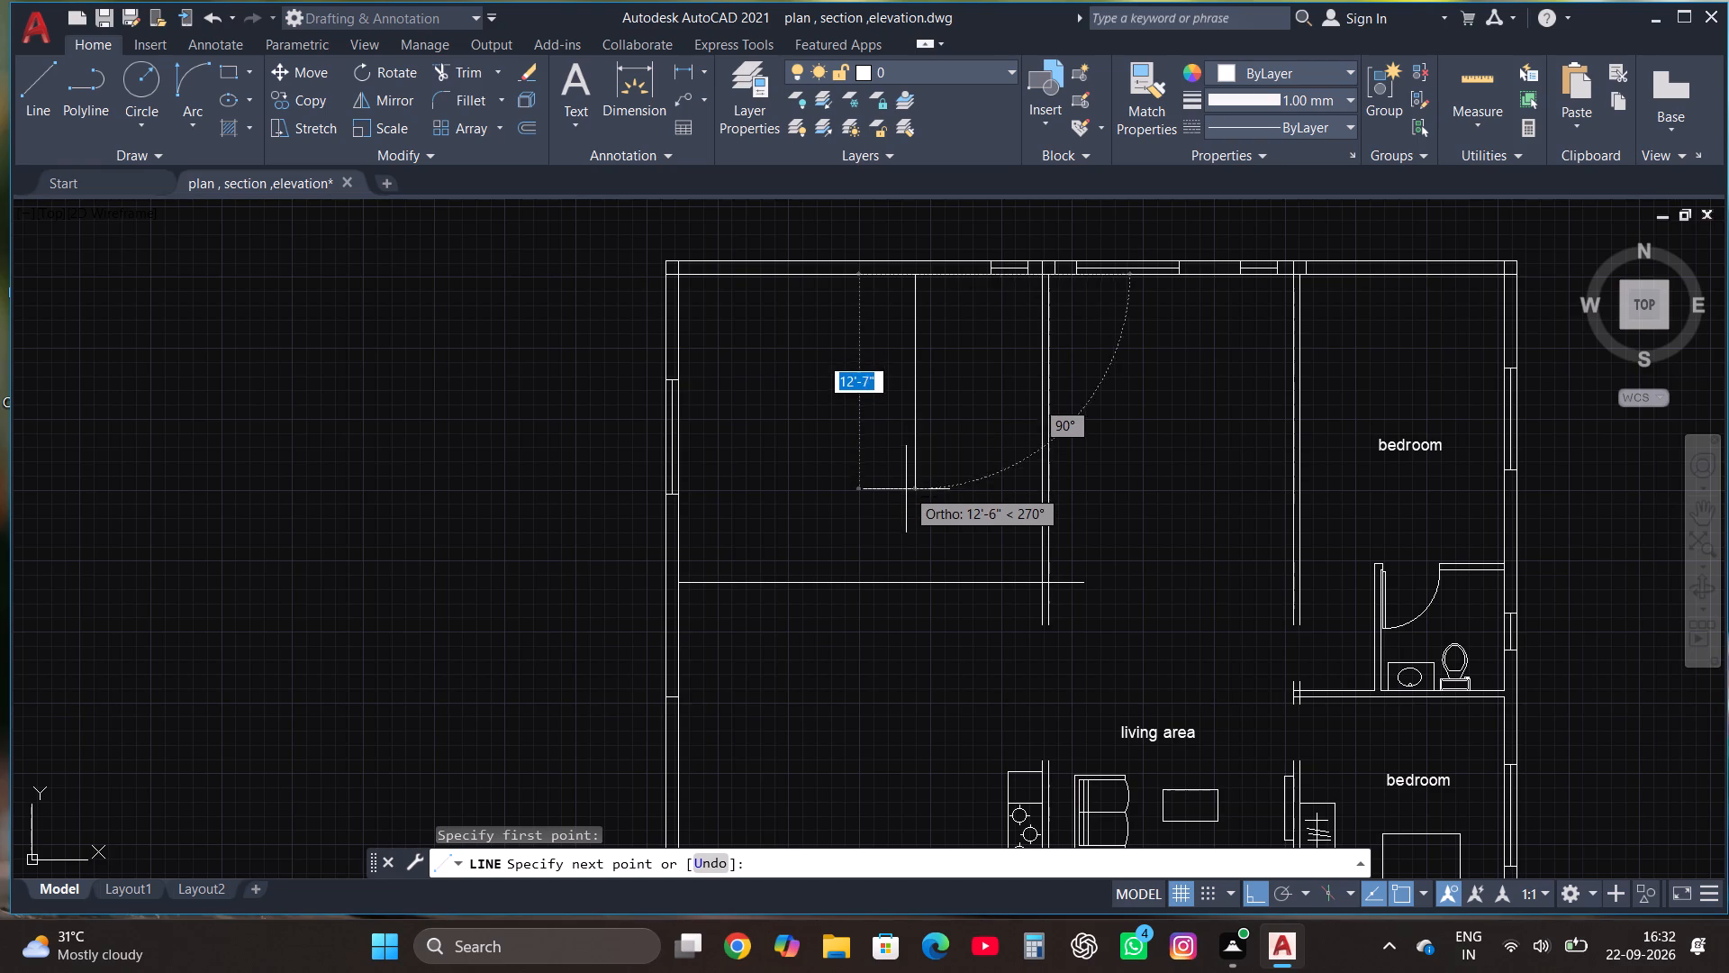
pyautogui.scroll(-1, 906, 492)
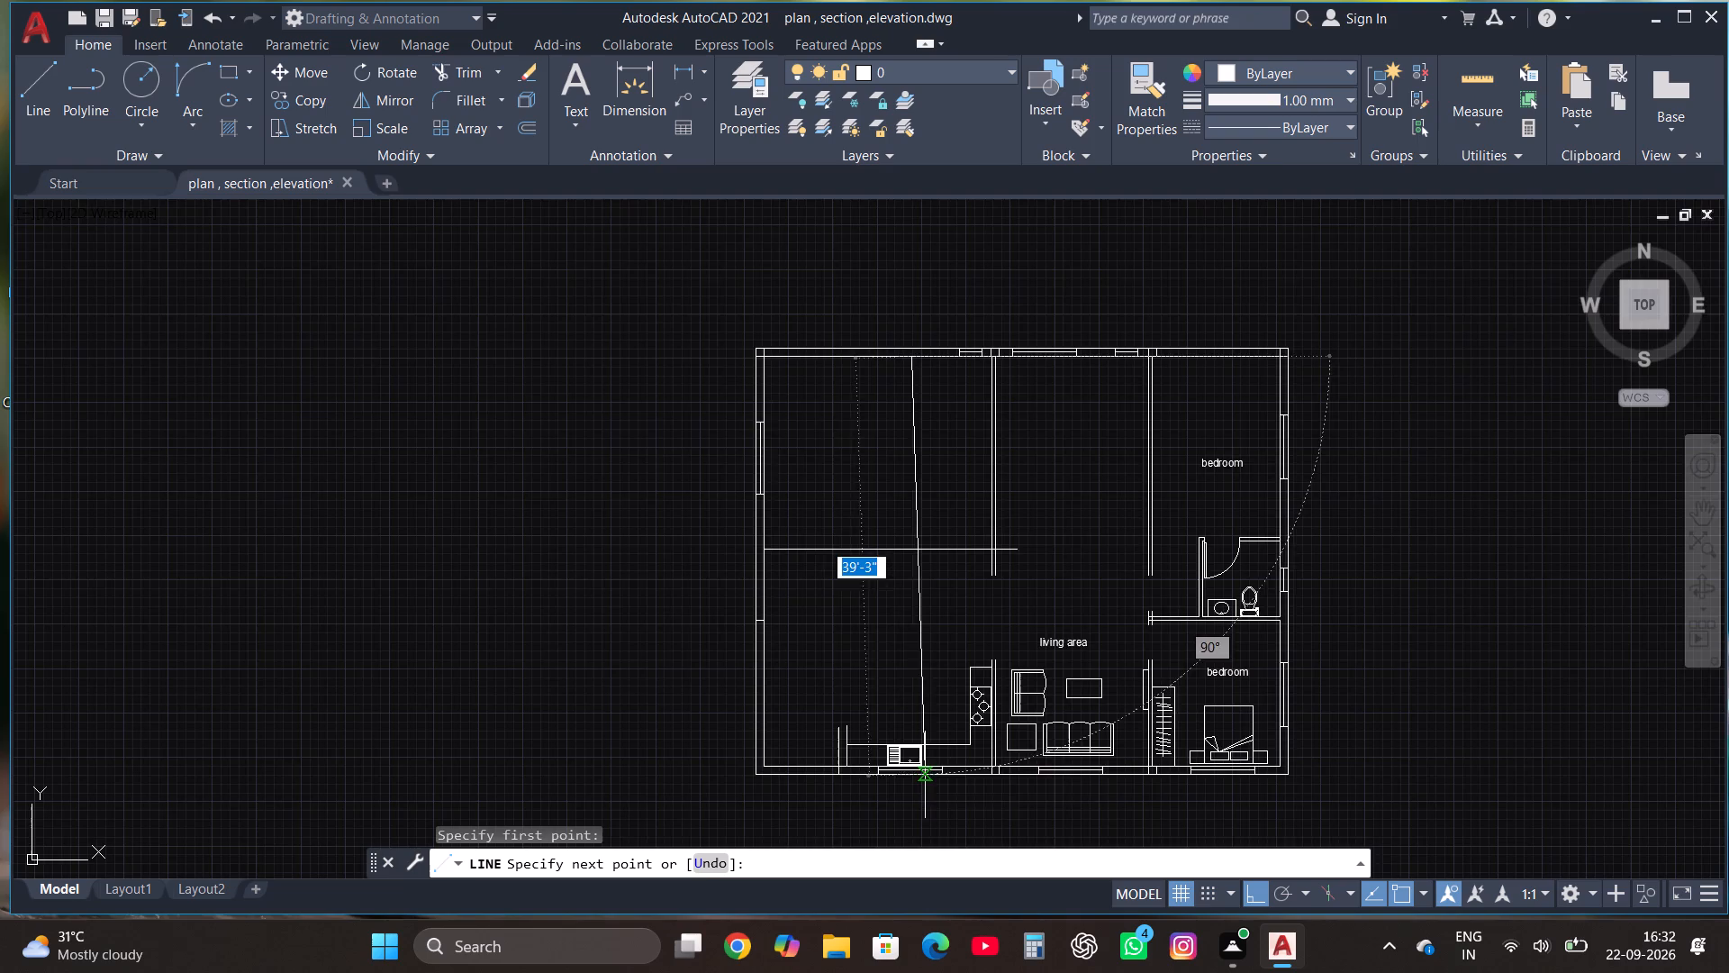
pyautogui.scroll(4, 892, 756)
pyautogui.scroll(-4, 924, 708)
pyautogui.scroll(4, 928, 751)
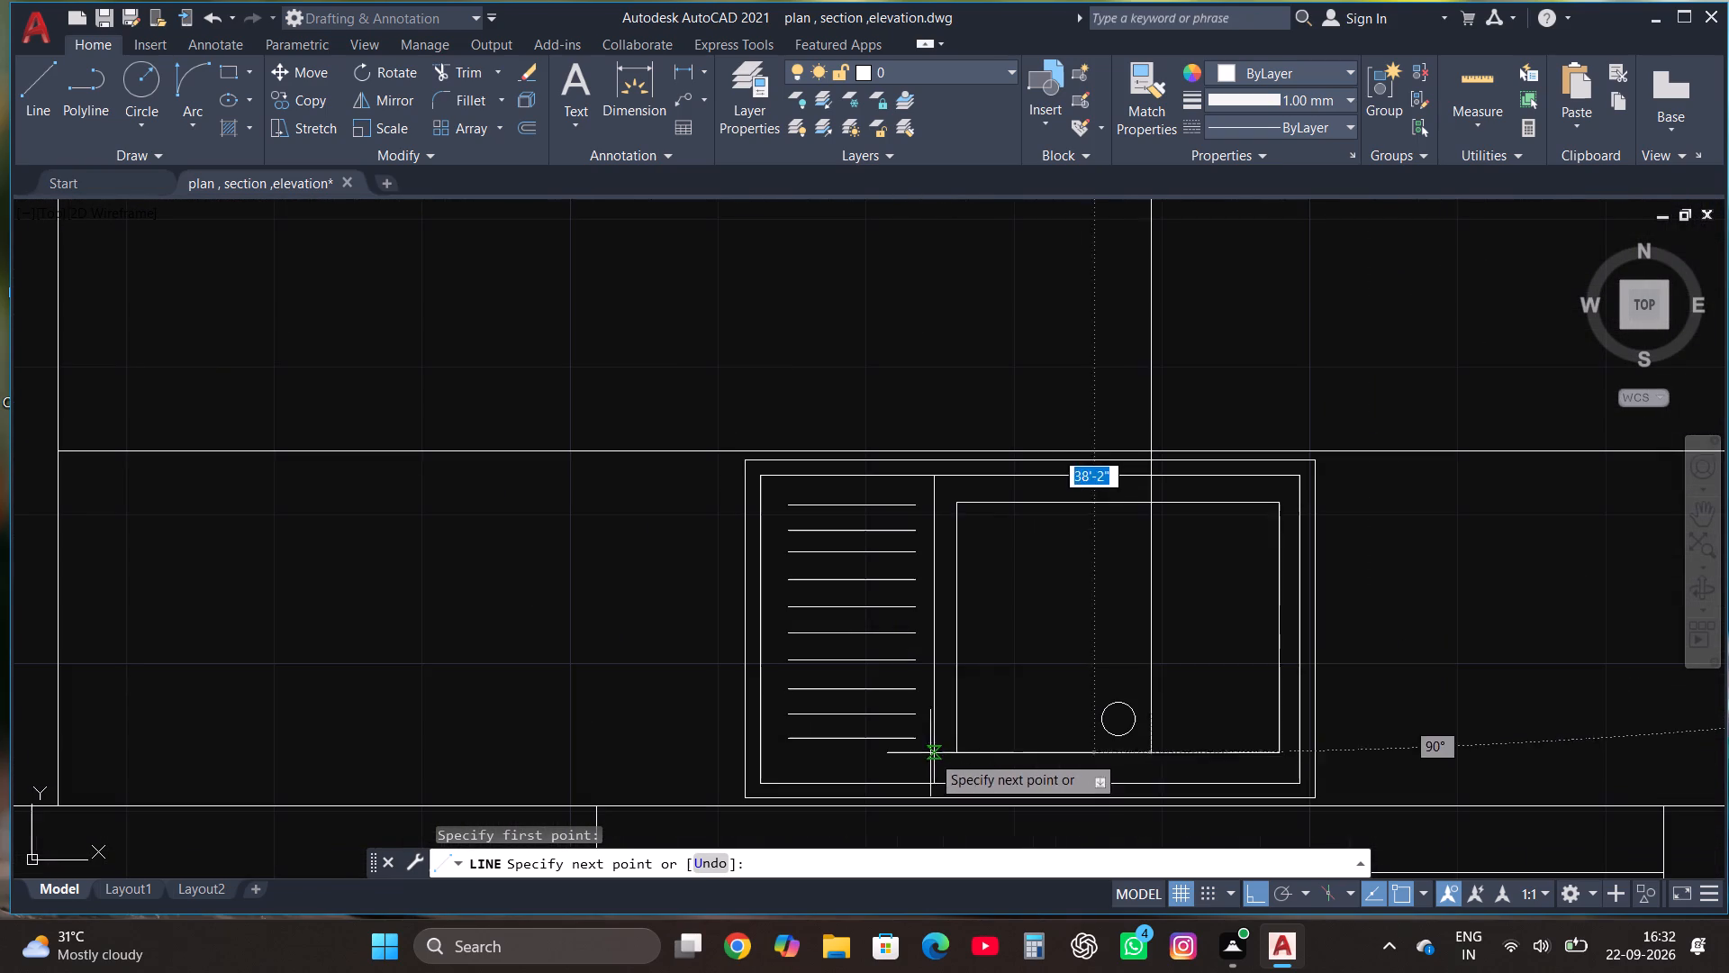
pyautogui.scroll(-3, 978, 751)
pyautogui.scroll(2, 1036, 798)
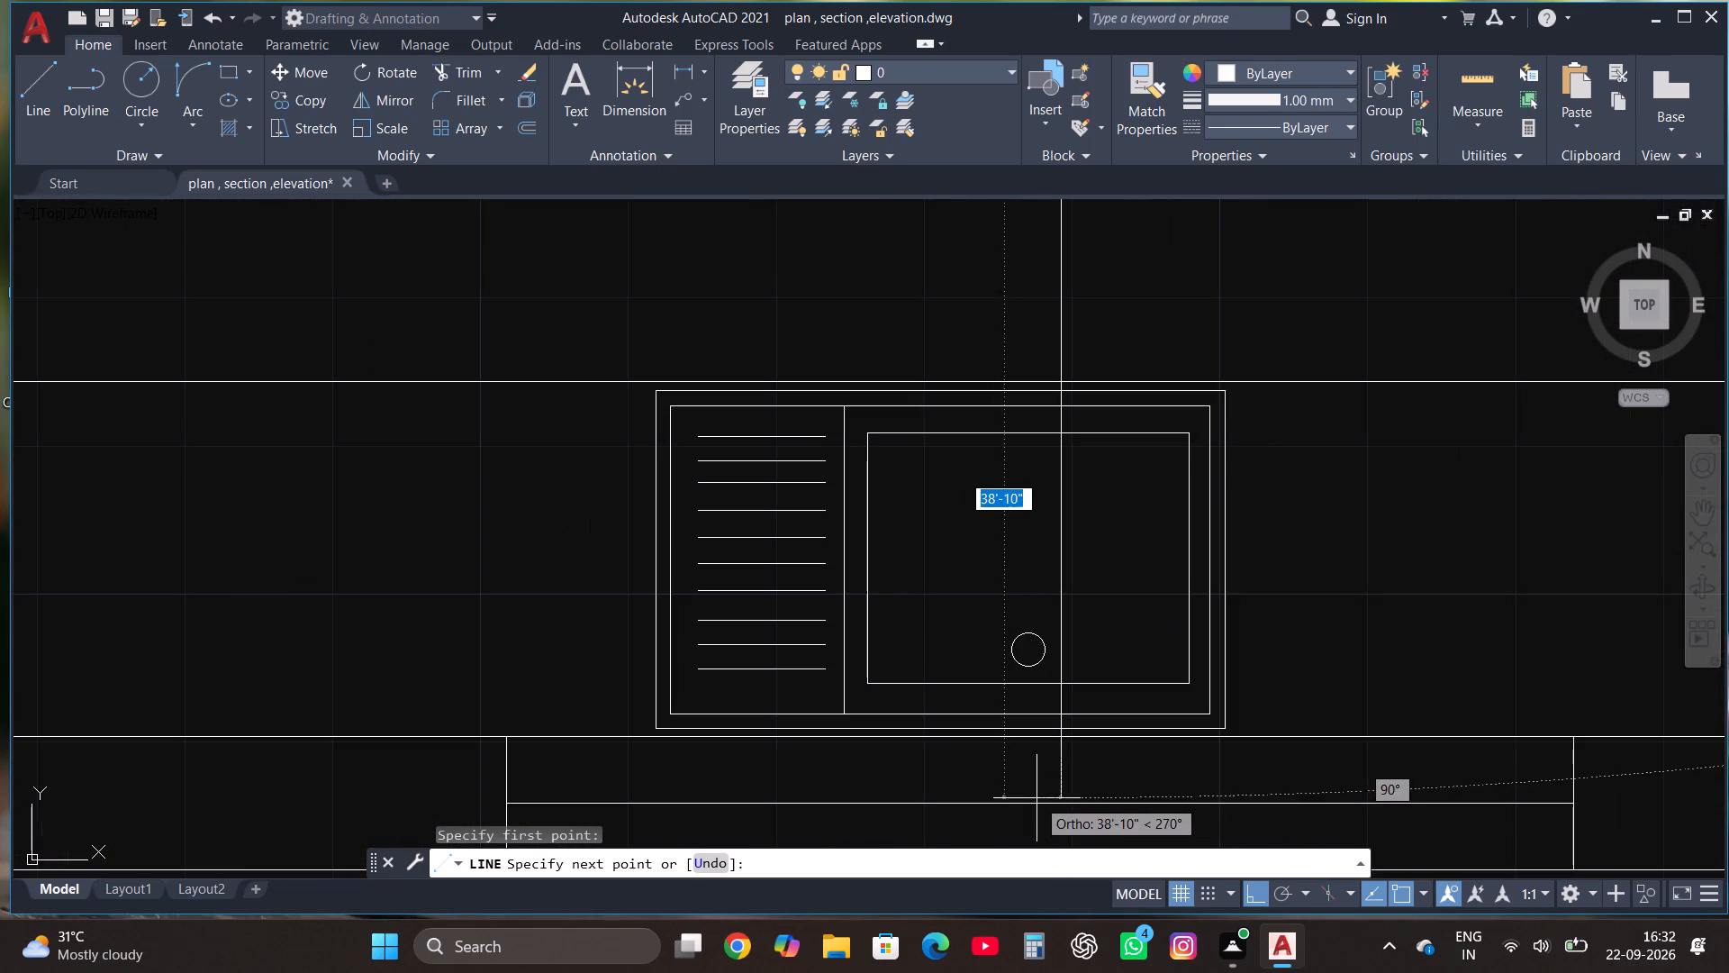
pyautogui.click(1062, 779)
pyautogui.press('Escape')
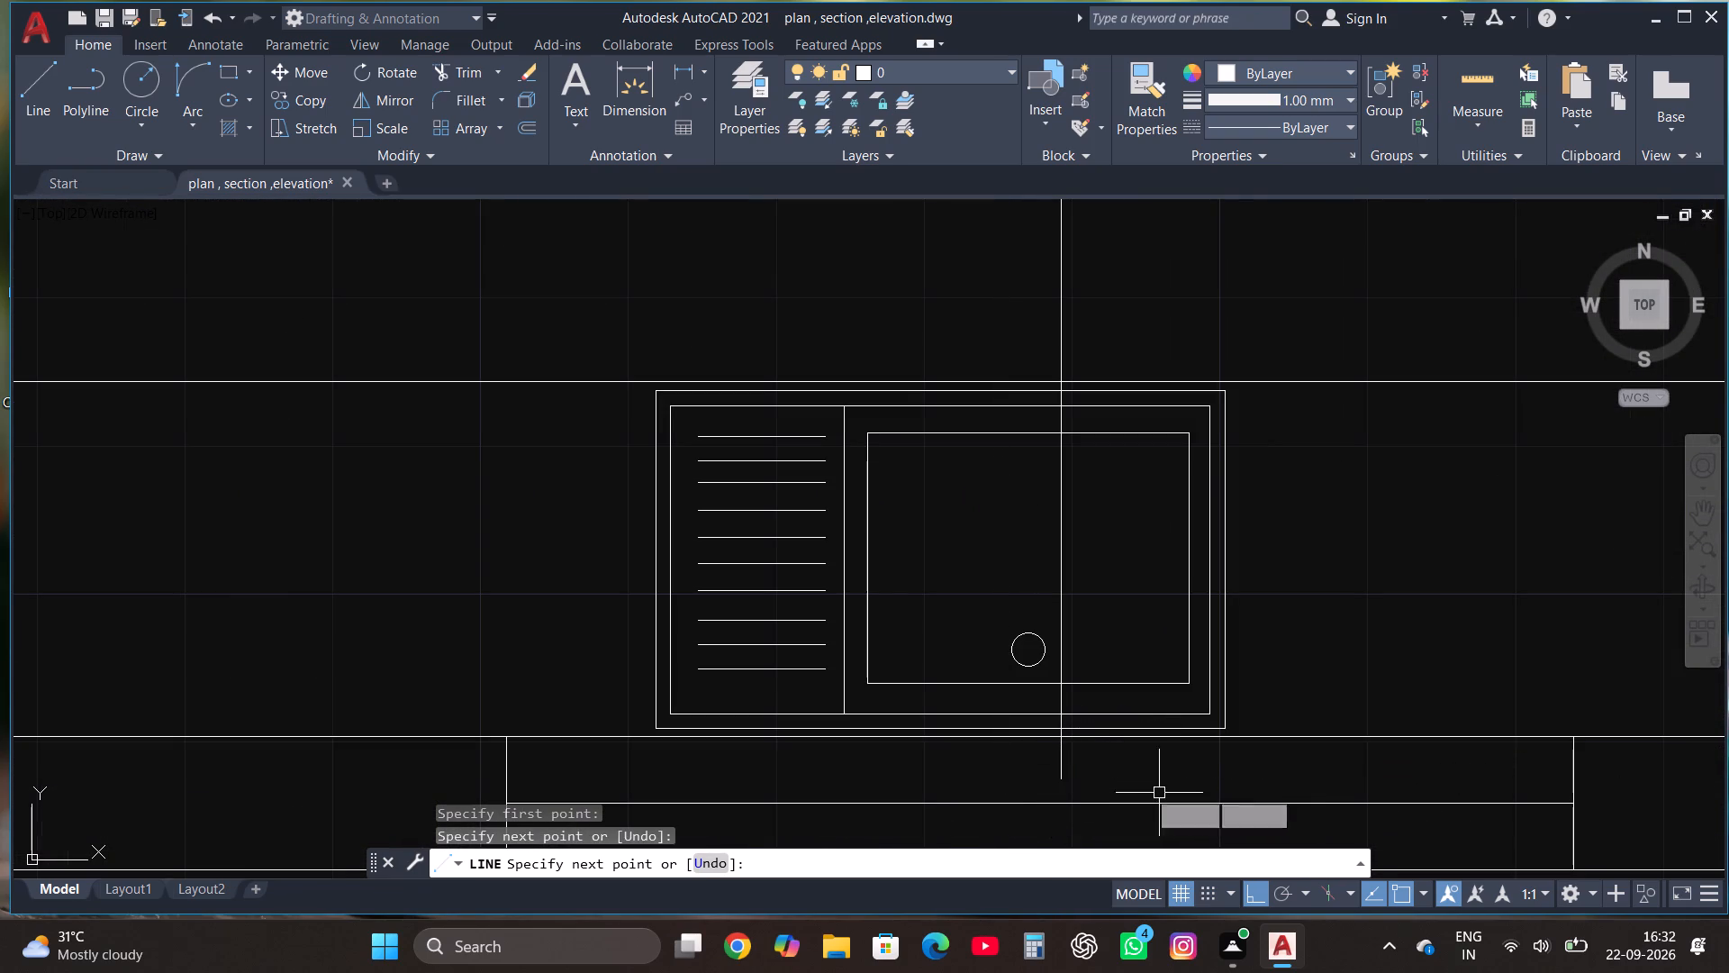
# Erase the kitchen sink beside the south wall.
pyautogui.click(602, 757)
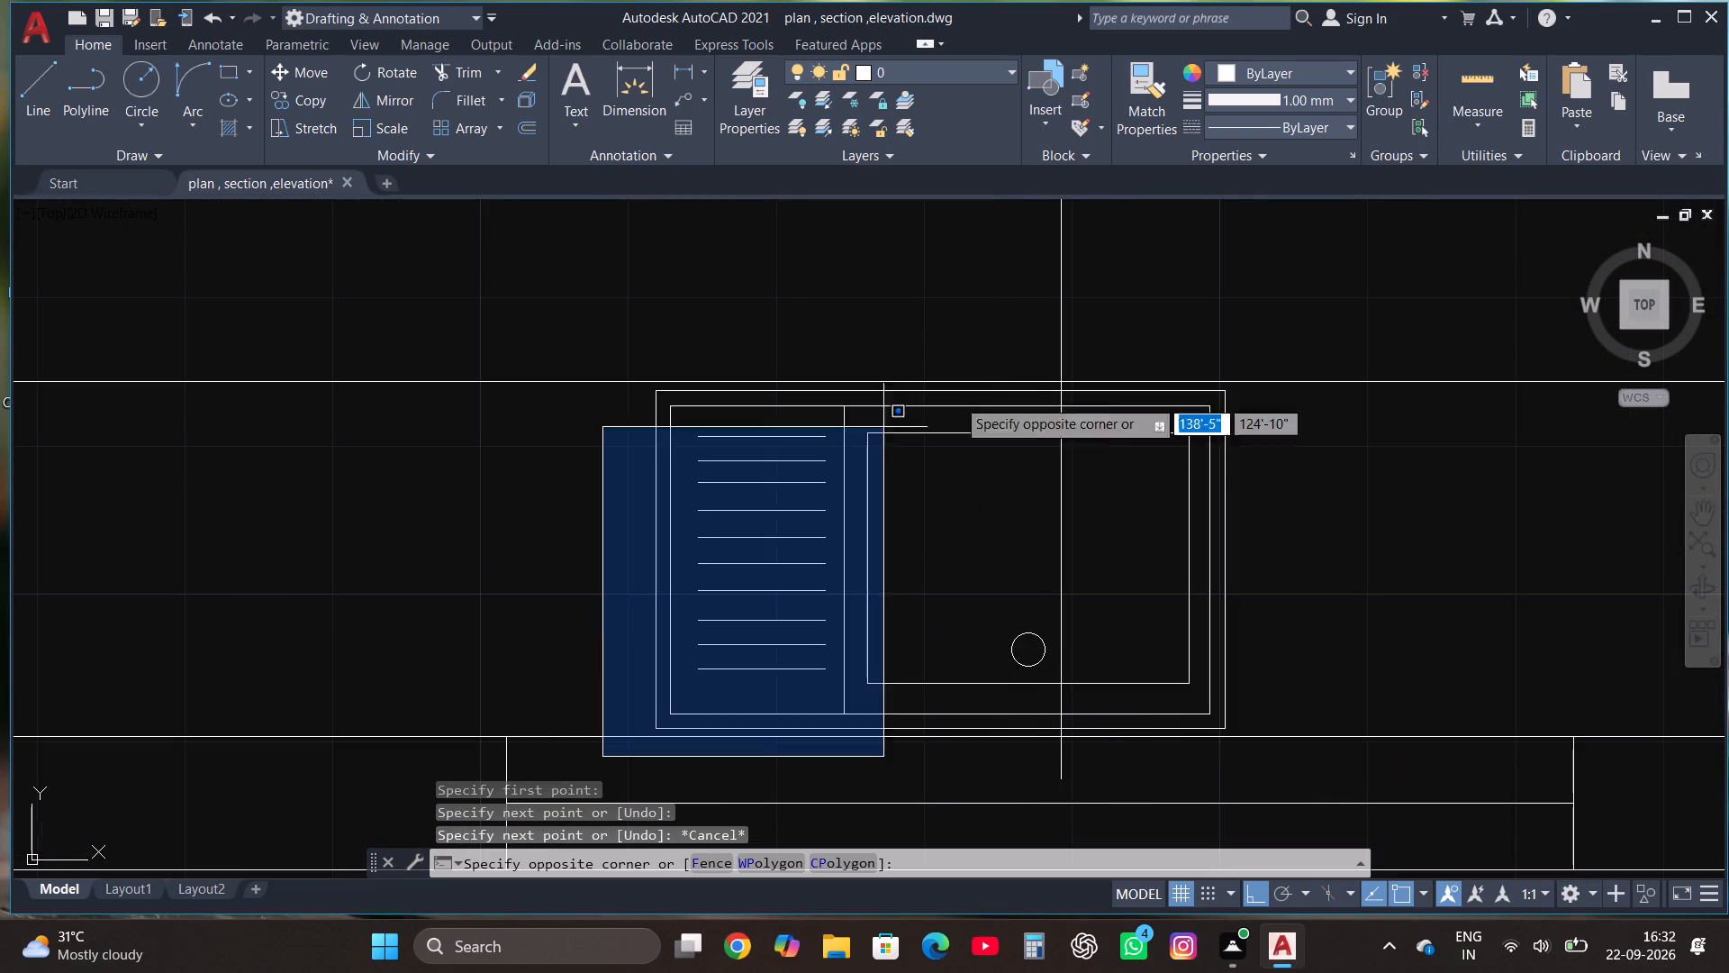
pyautogui.click(1264, 335)
pyautogui.press('Delete')
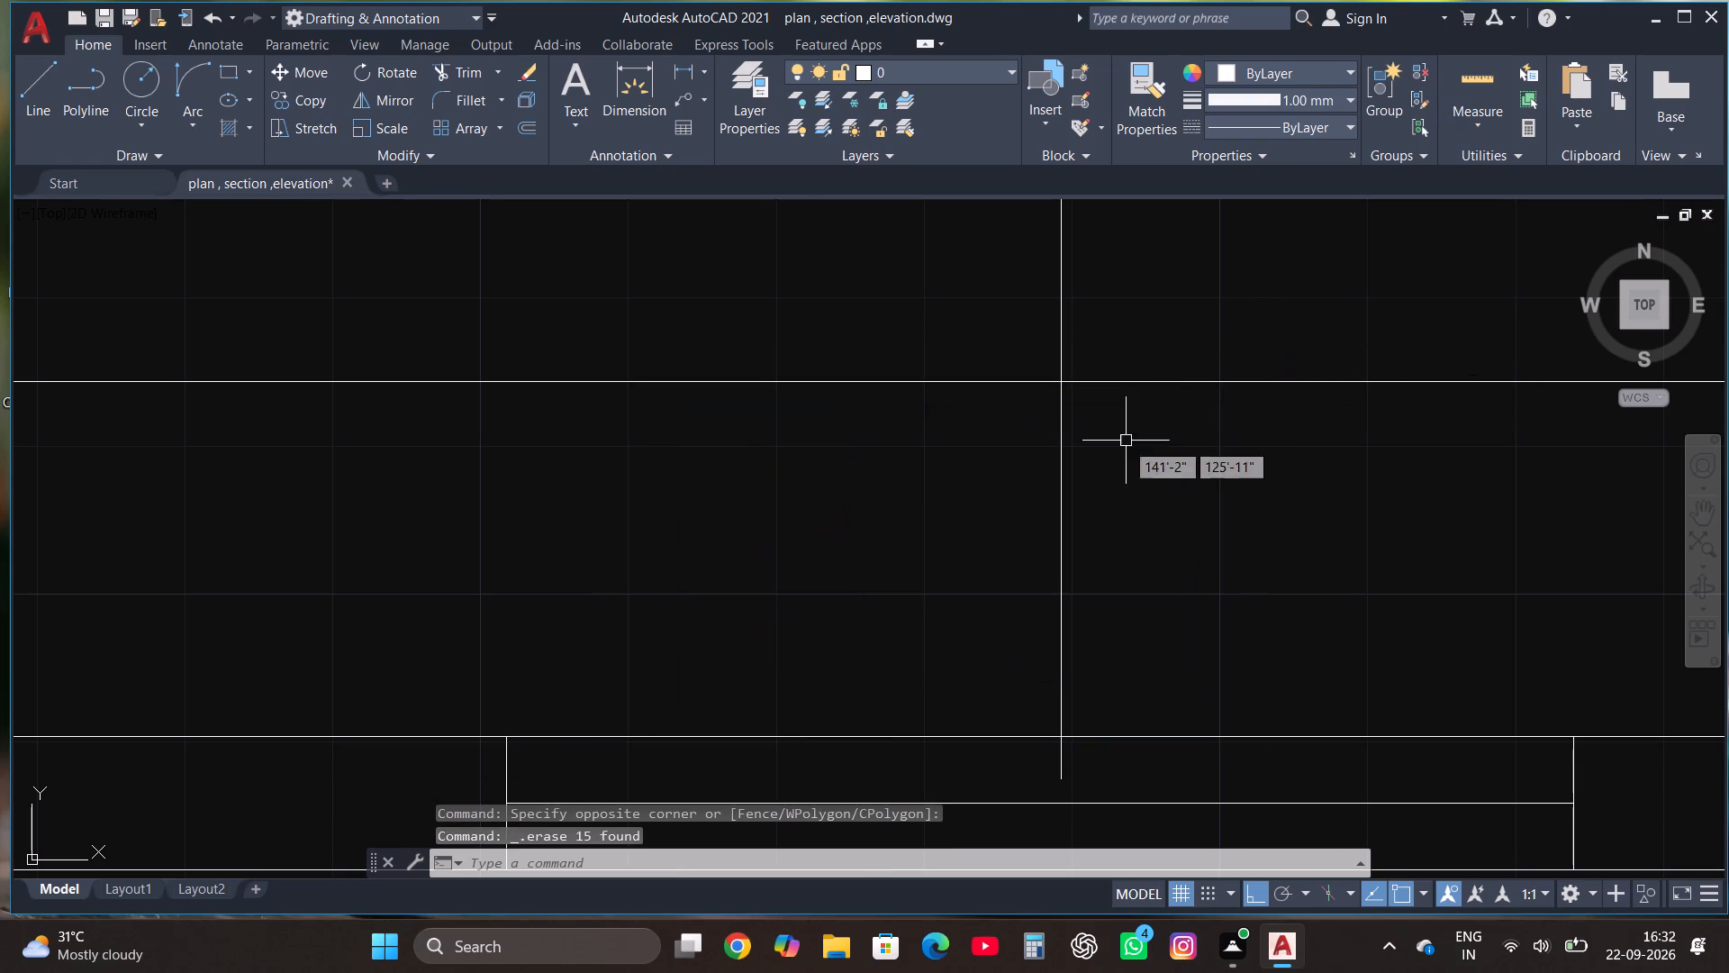
# Trim the new vertical line's lower end, from the kitchen counter edge down into the south wall window.
pyautogui.scroll(-3, 1100, 522)
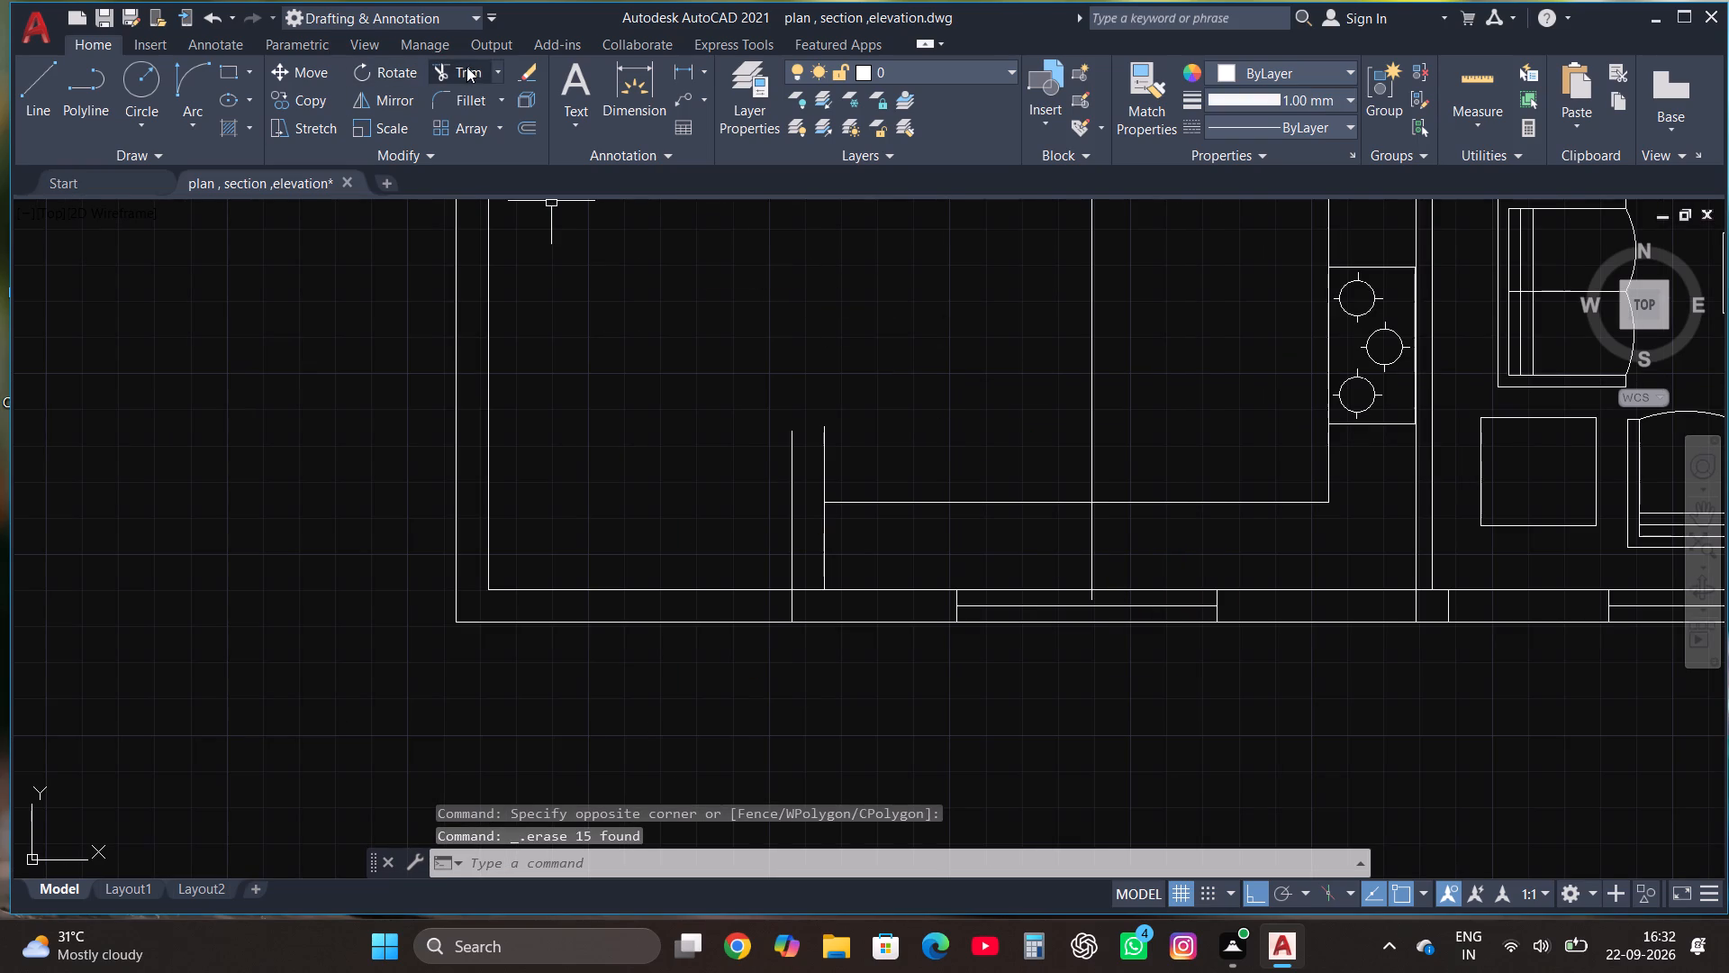
pyautogui.click(466, 68)
pyautogui.click(1086, 552)
pyautogui.scroll(2, 1093, 654)
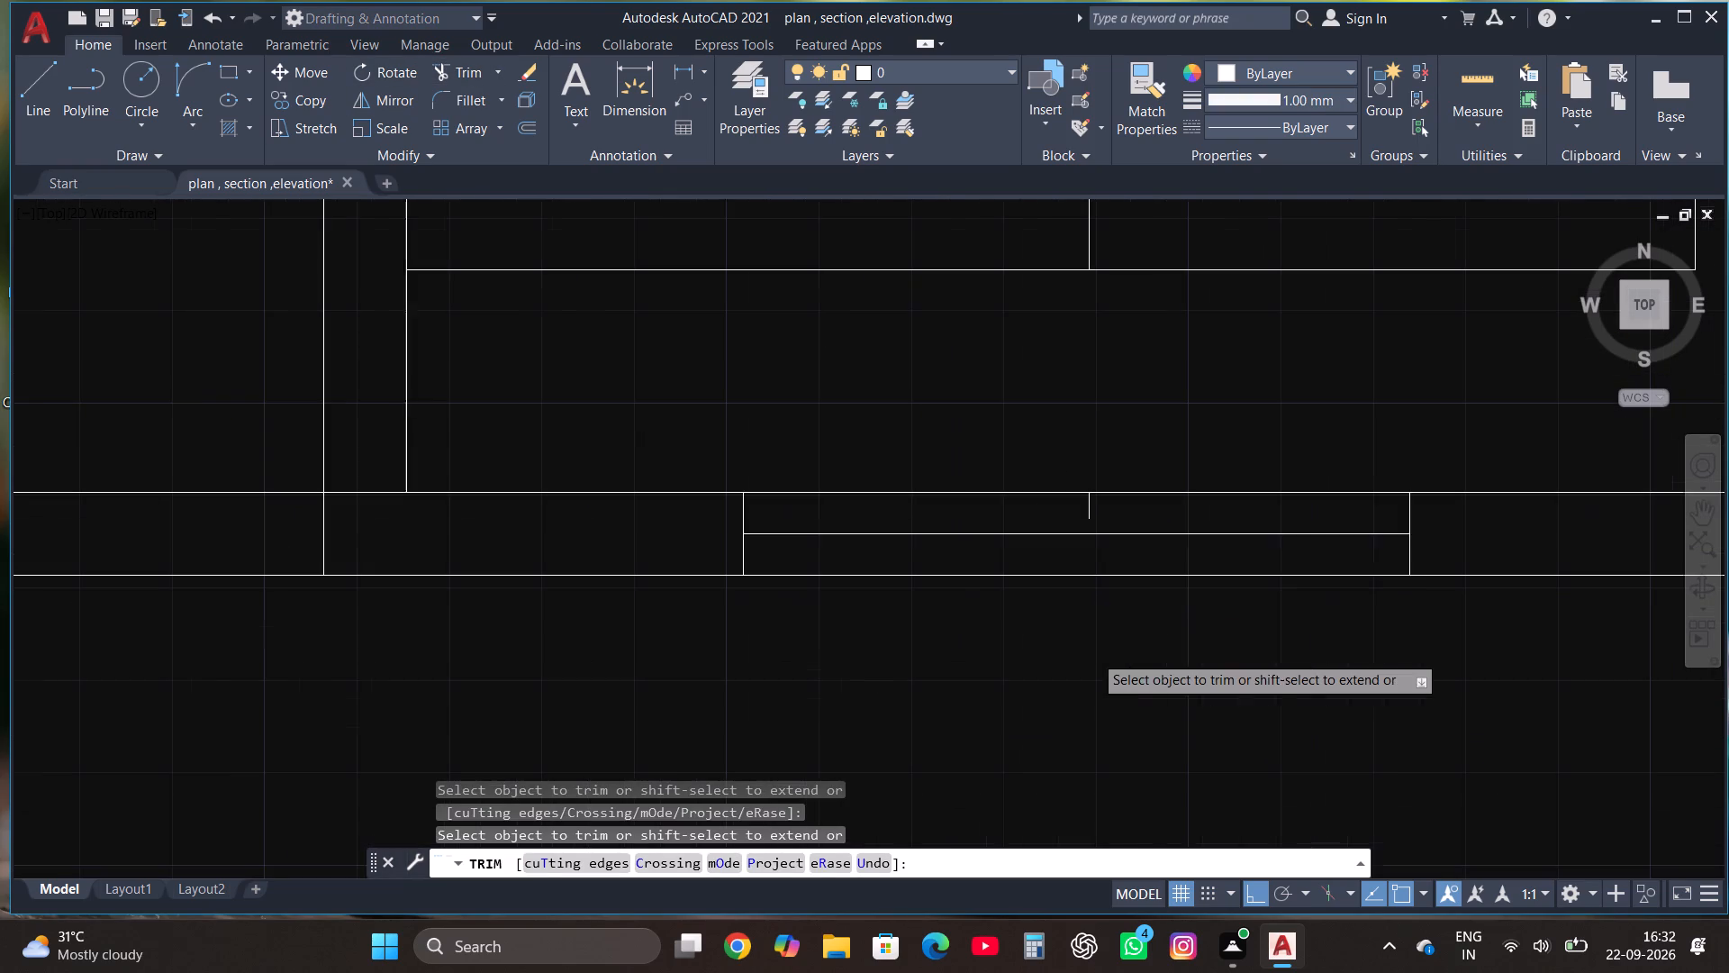
pyautogui.click(1091, 510)
# Trim away the kitchen counter's edge lines and the short double wall lines at its west end.
pyautogui.scroll(-5, 940, 667)
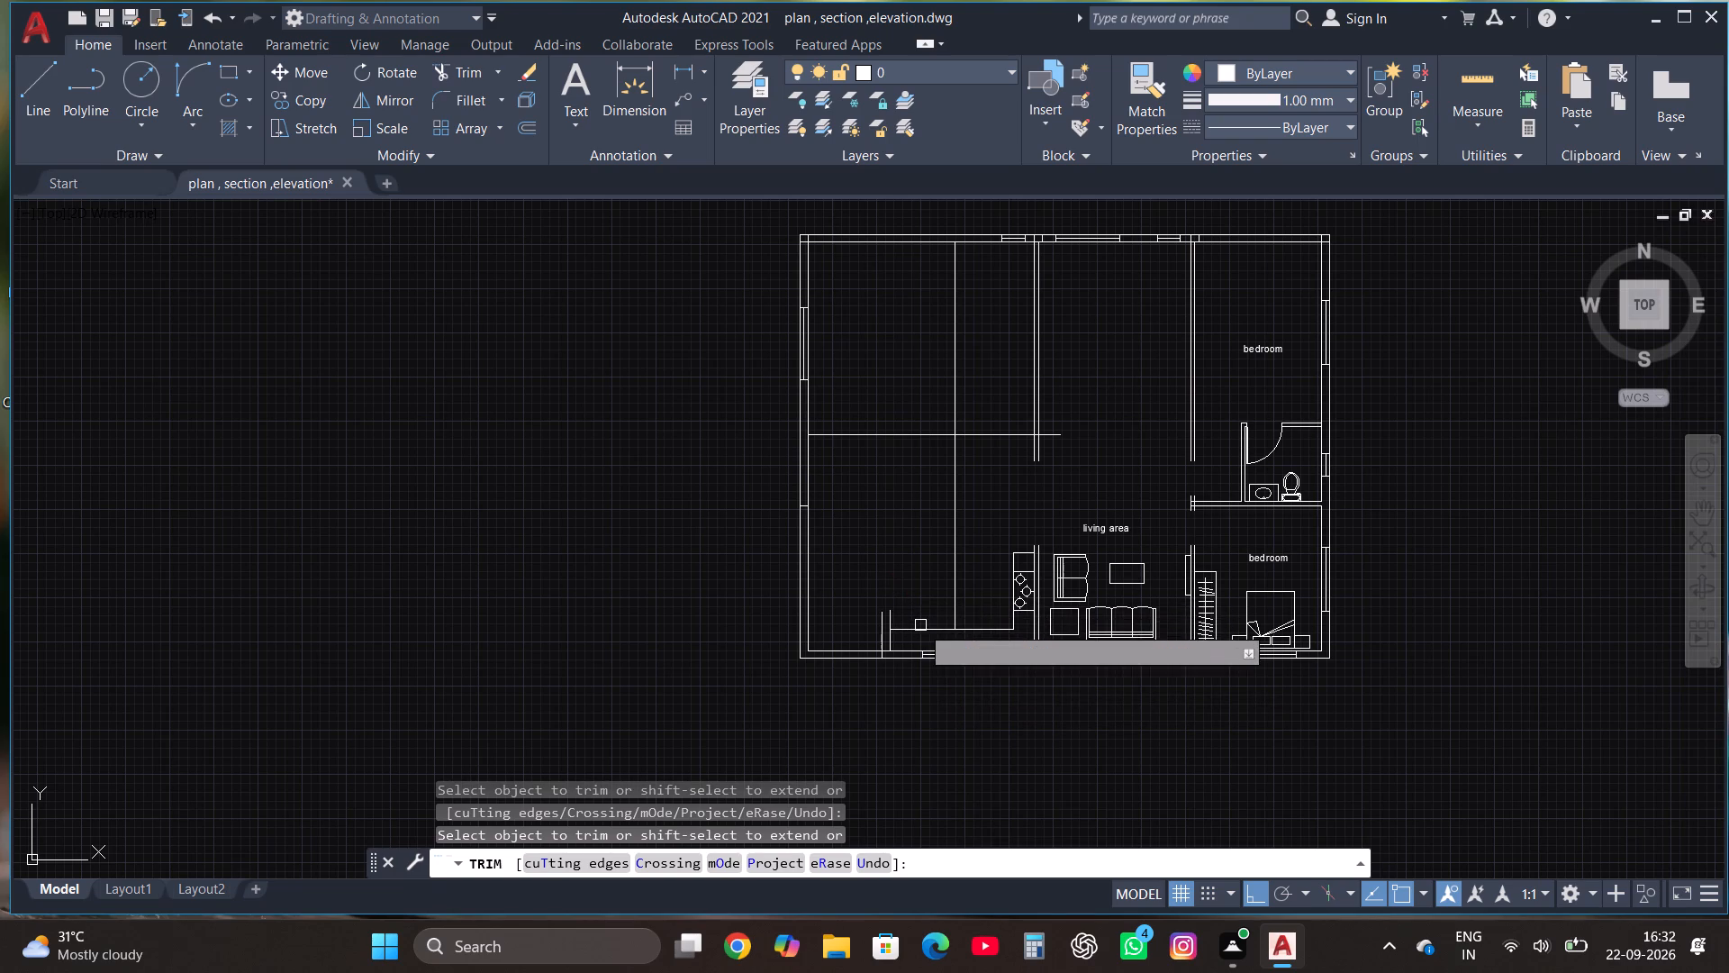
pyautogui.scroll(1, 922, 626)
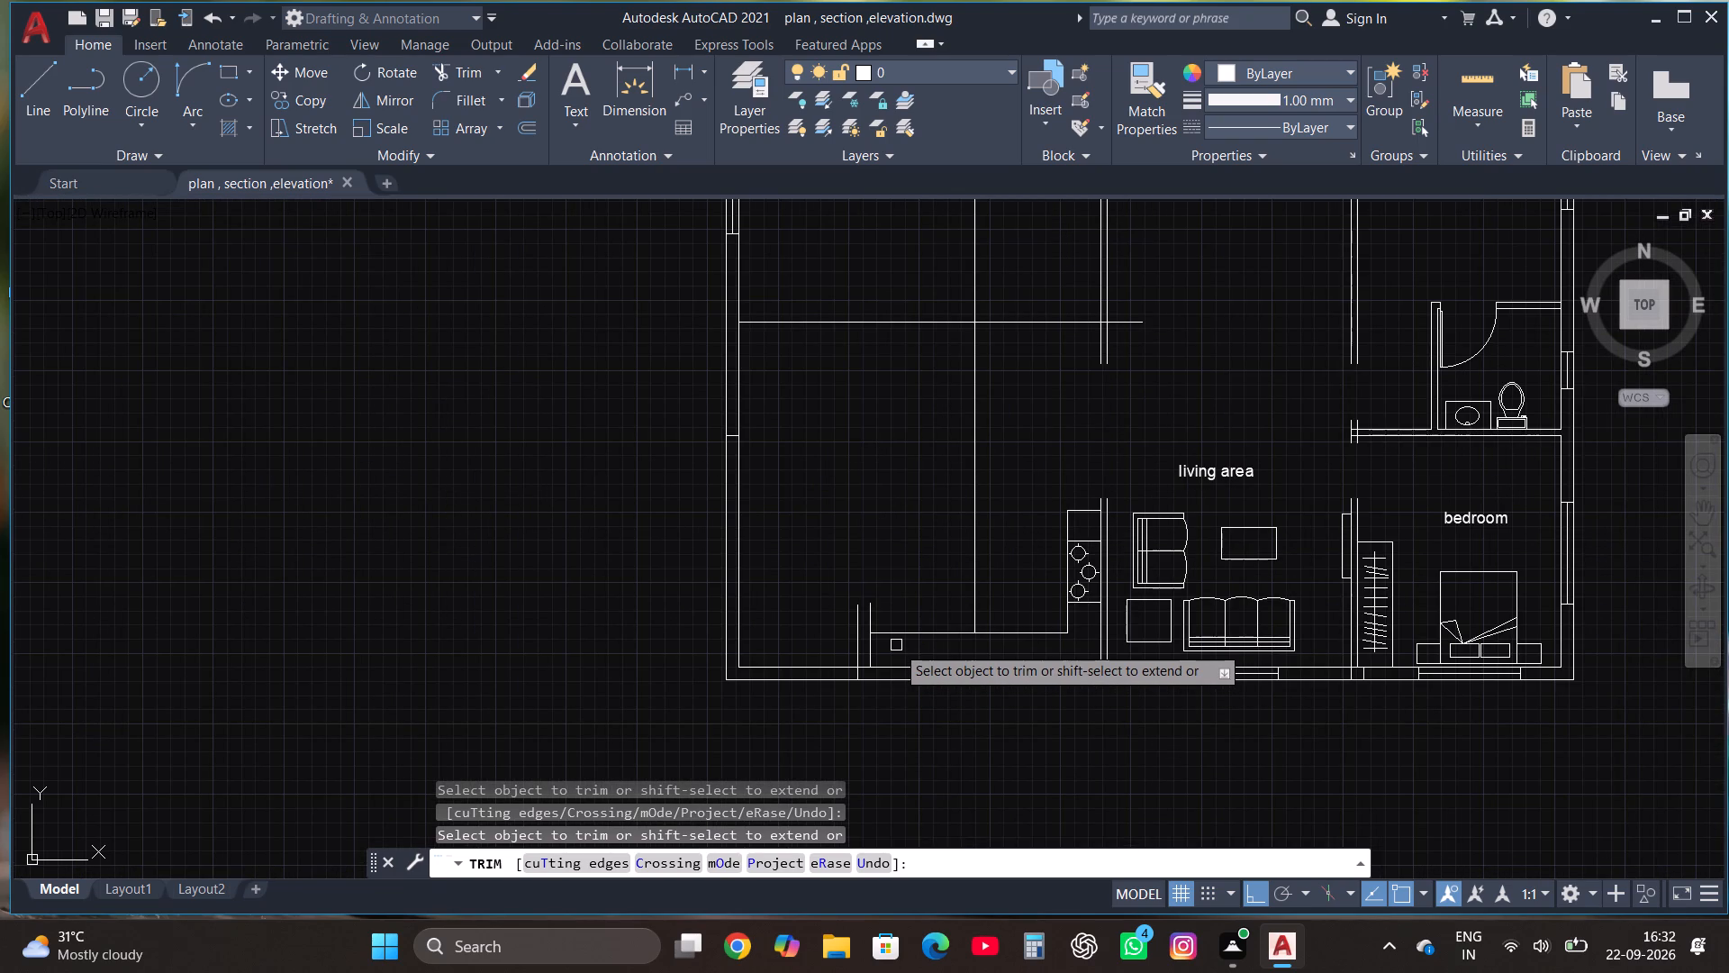
pyautogui.click(896, 645)
pyautogui.click(795, 552)
pyautogui.click(872, 640)
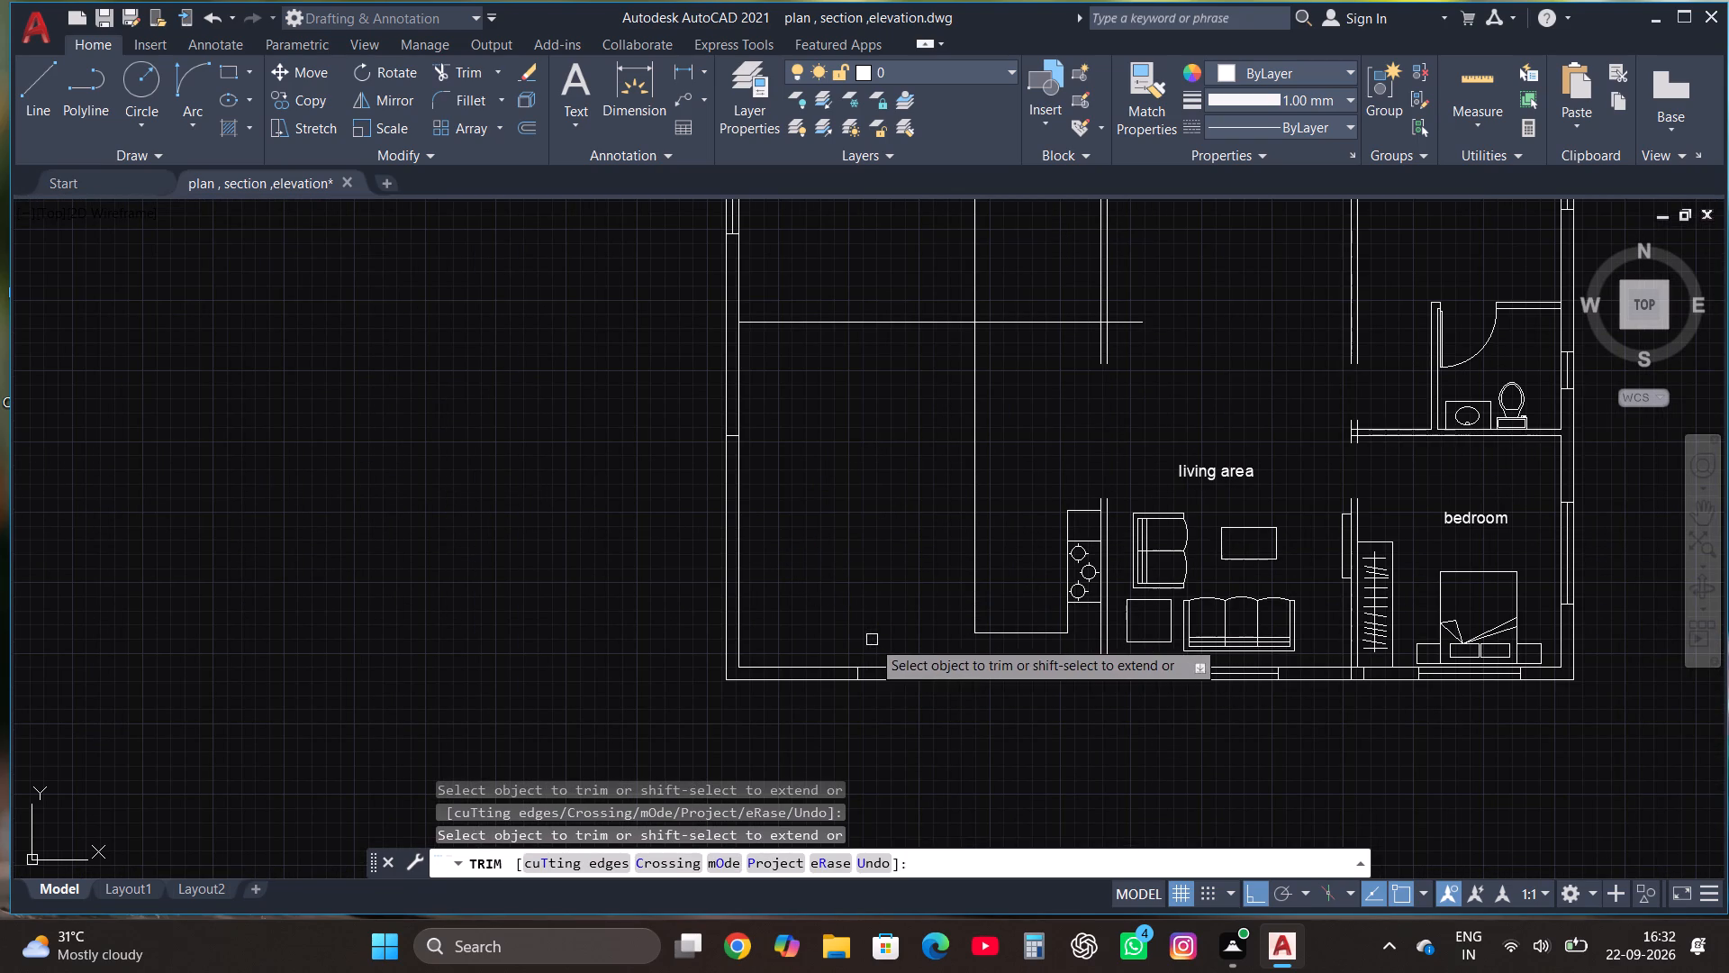
pyautogui.click(1031, 631)
pyautogui.click(1071, 609)
# Trim away parts of the cooktop's outline and burners beside the kitchen's inner wall using fences.
pyautogui.click(1081, 618)
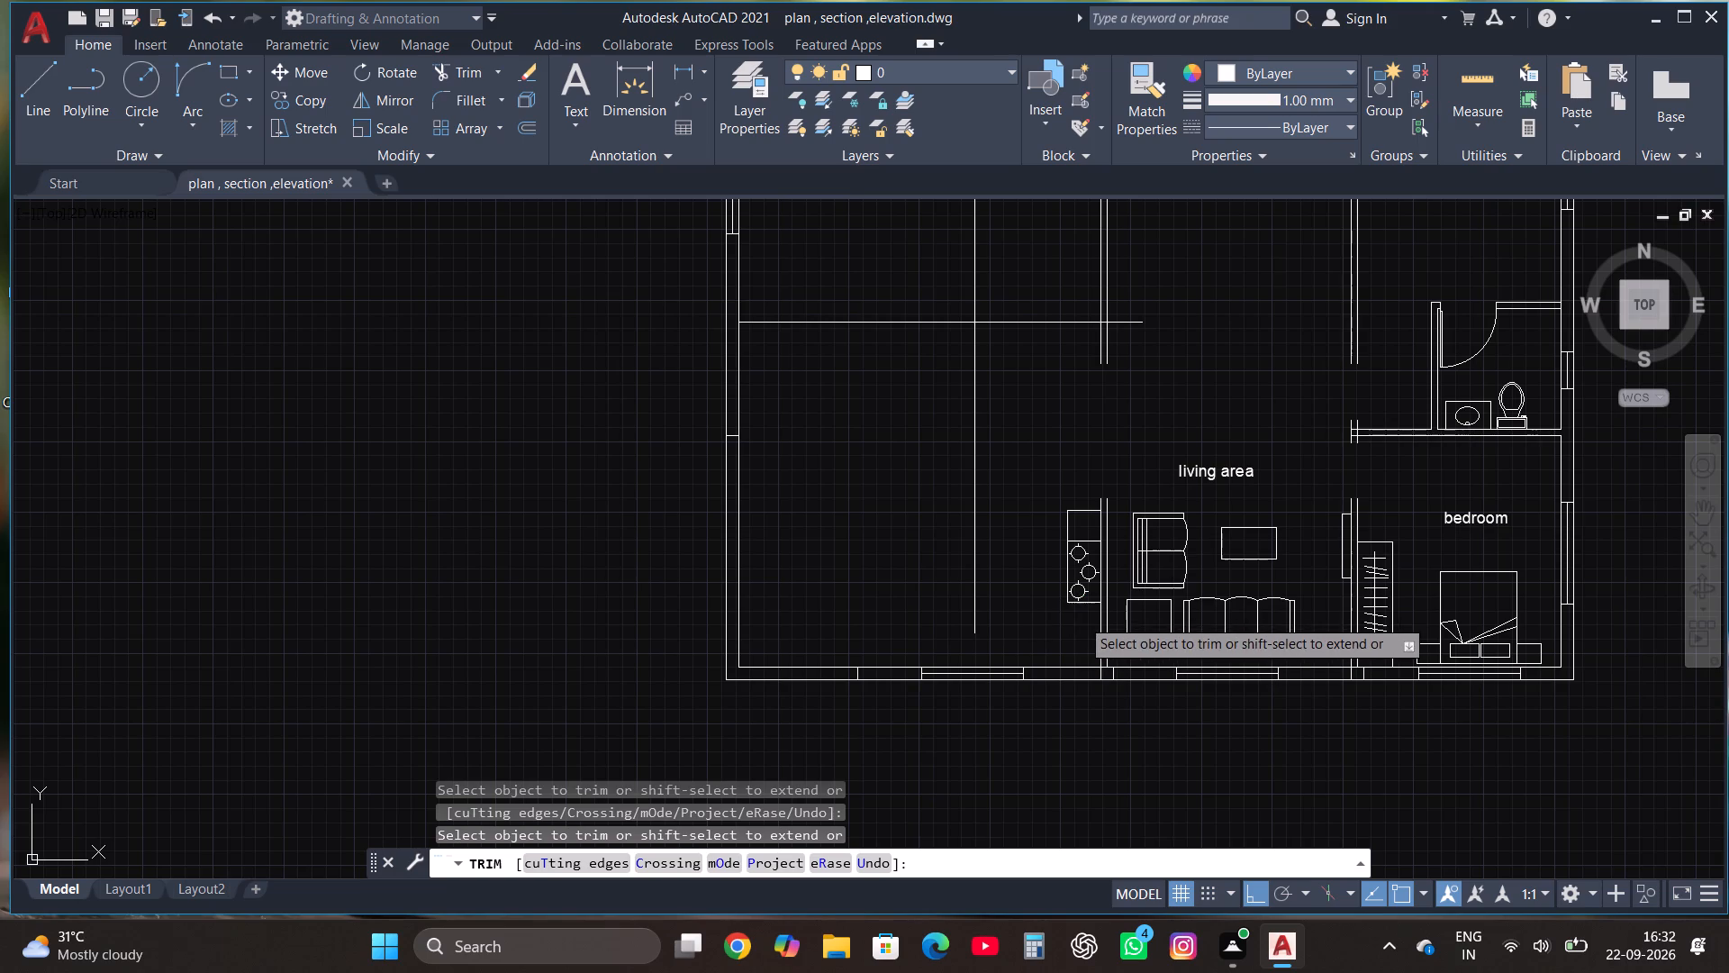
pyautogui.click(1075, 538)
pyautogui.click(1084, 621)
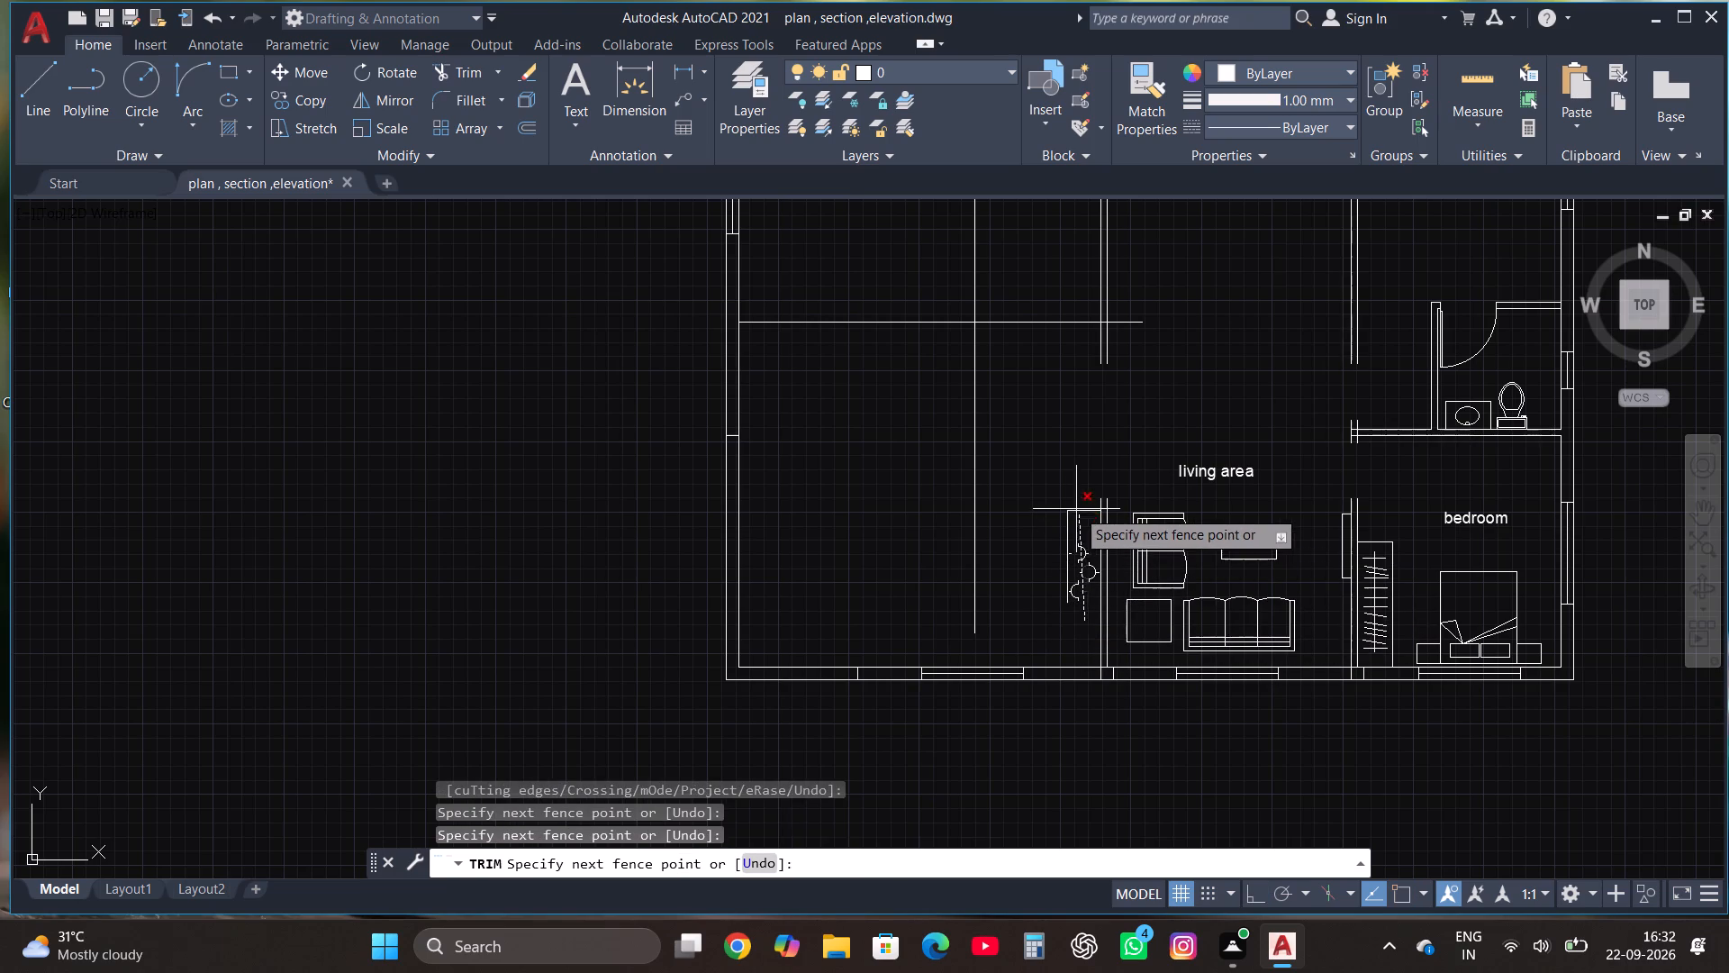
pyautogui.click(1076, 509)
pyautogui.press('Escape')
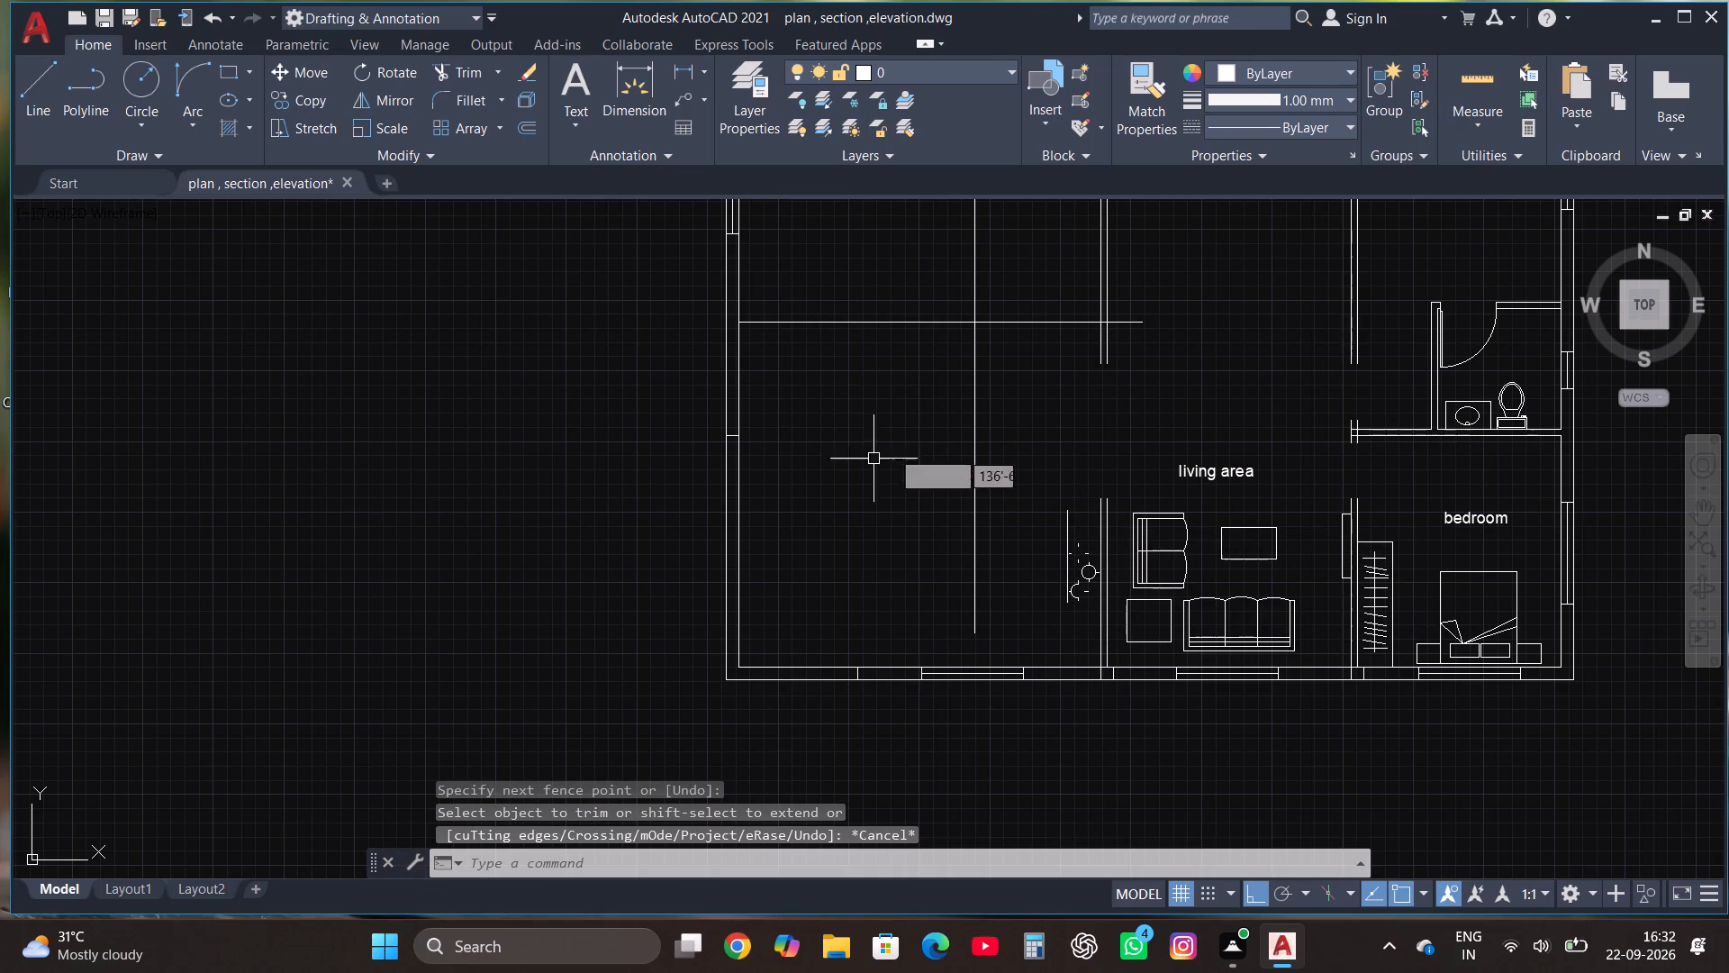
# Draw a line continuing the vertical line from its lower end down into the south wall's kitchen window.
pyautogui.click(25, 100)
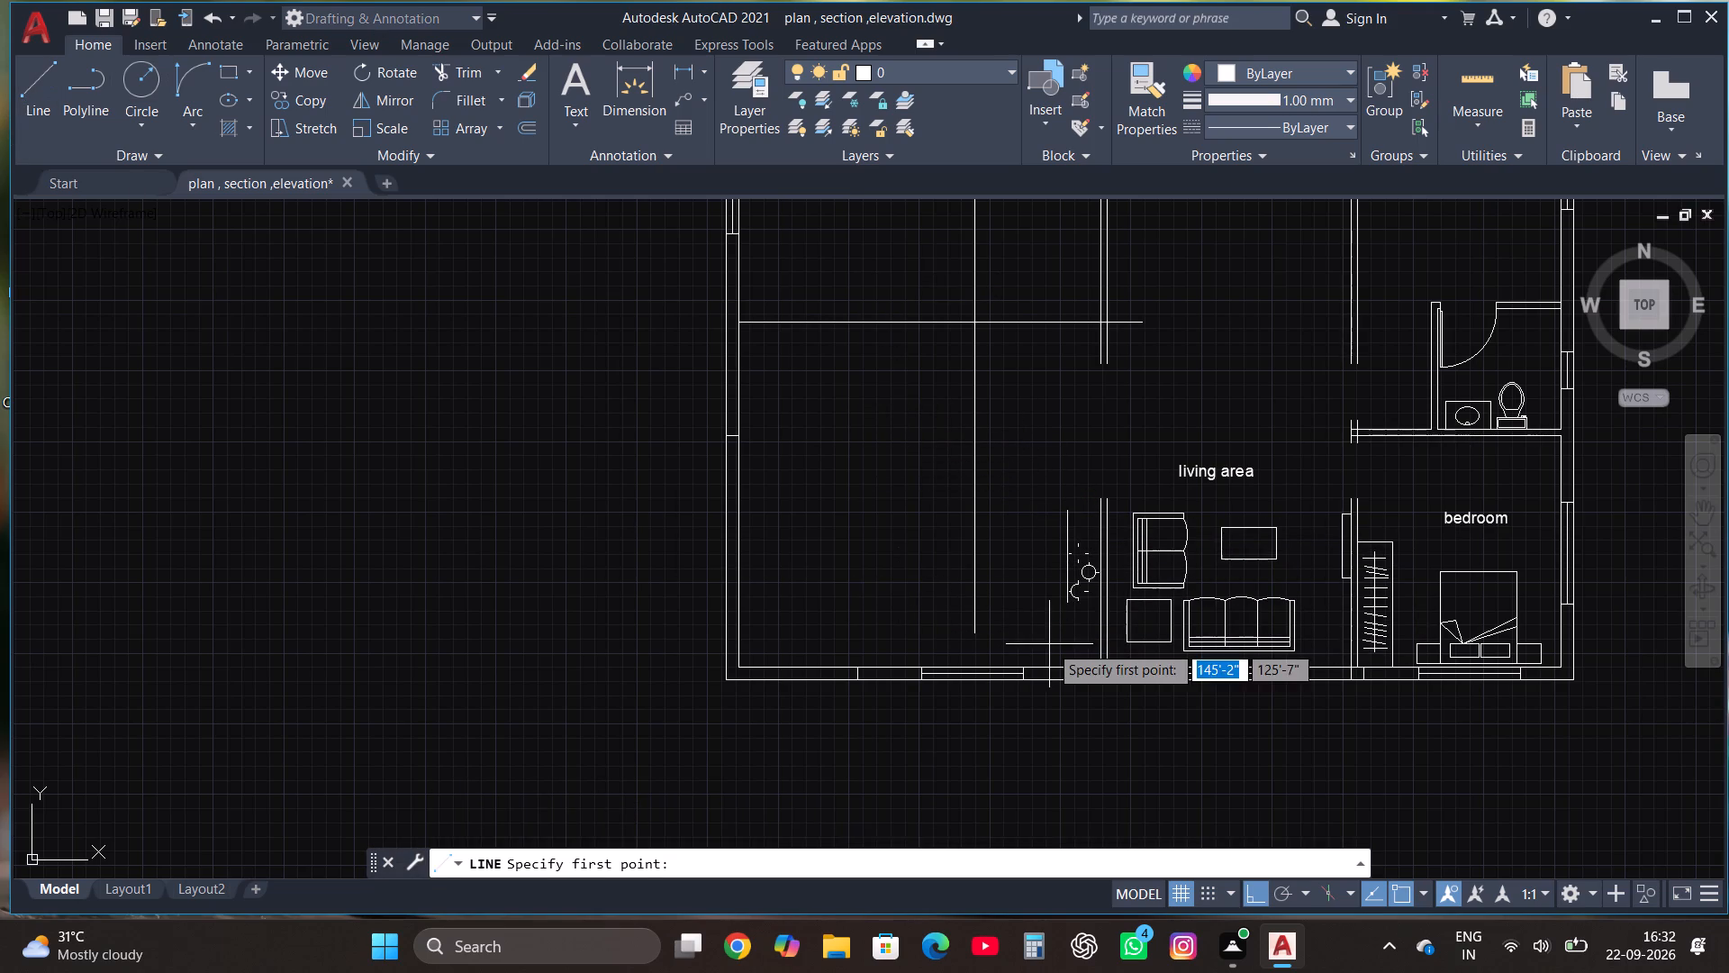
pyautogui.scroll(3, 1024, 633)
pyautogui.click(821, 647)
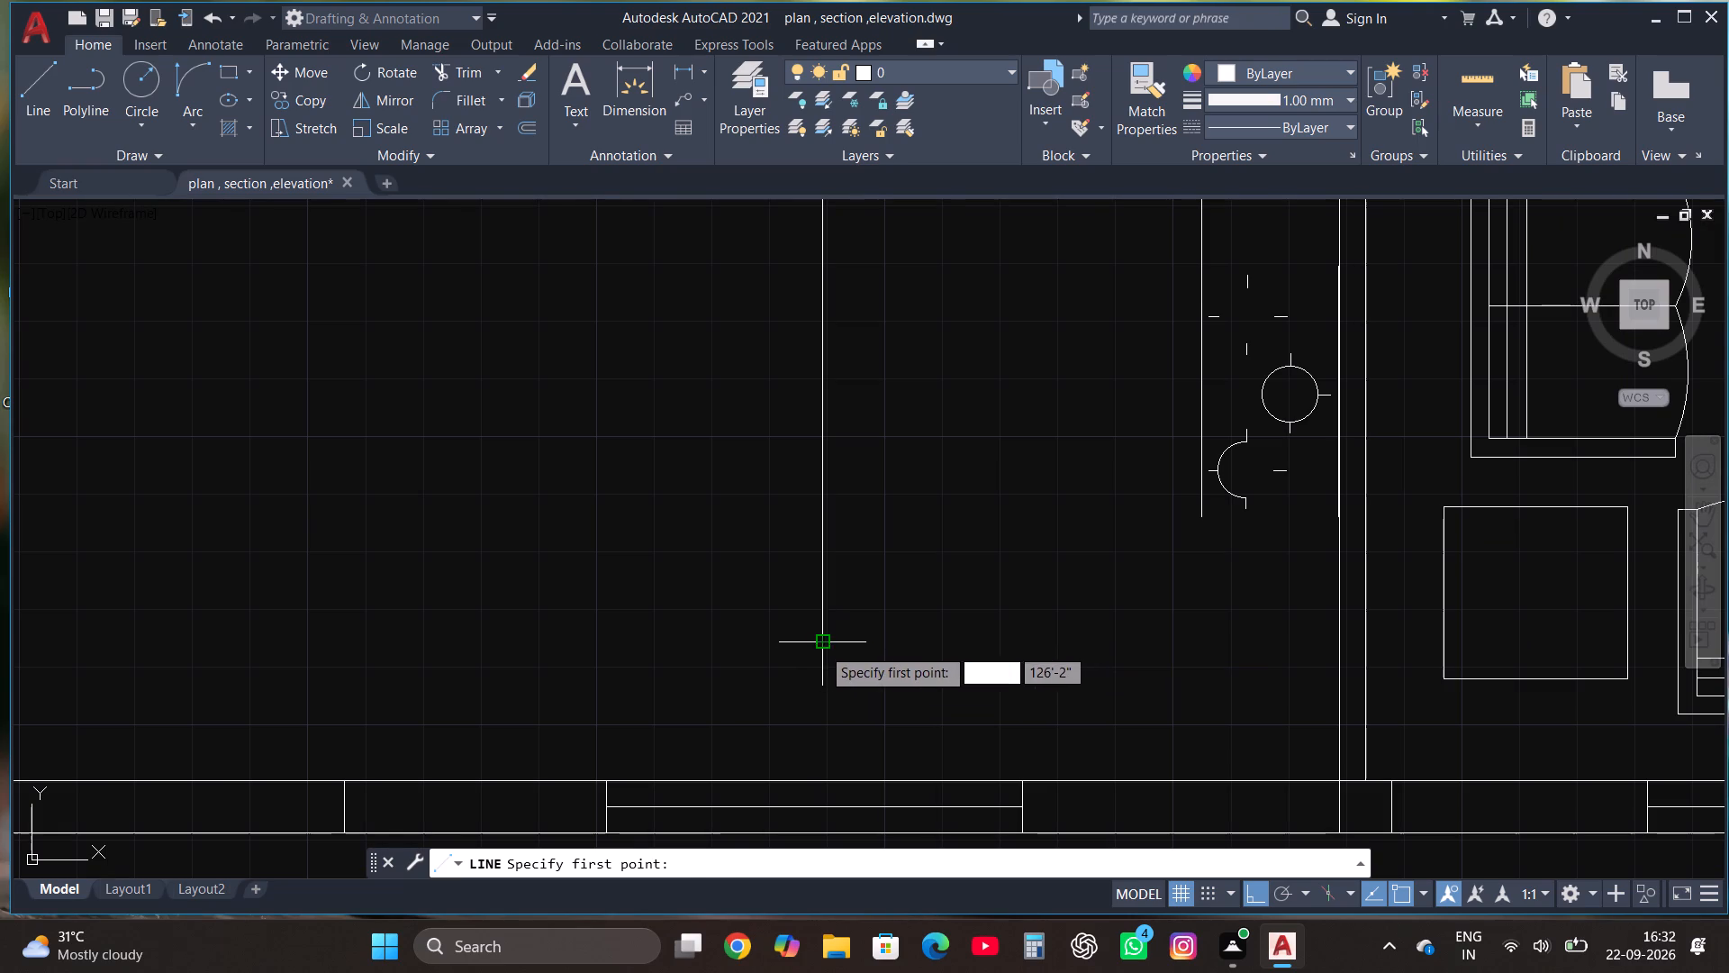
pyautogui.scroll(-2, 821, 647)
pyautogui.scroll(5, 819, 703)
pyautogui.click(827, 738)
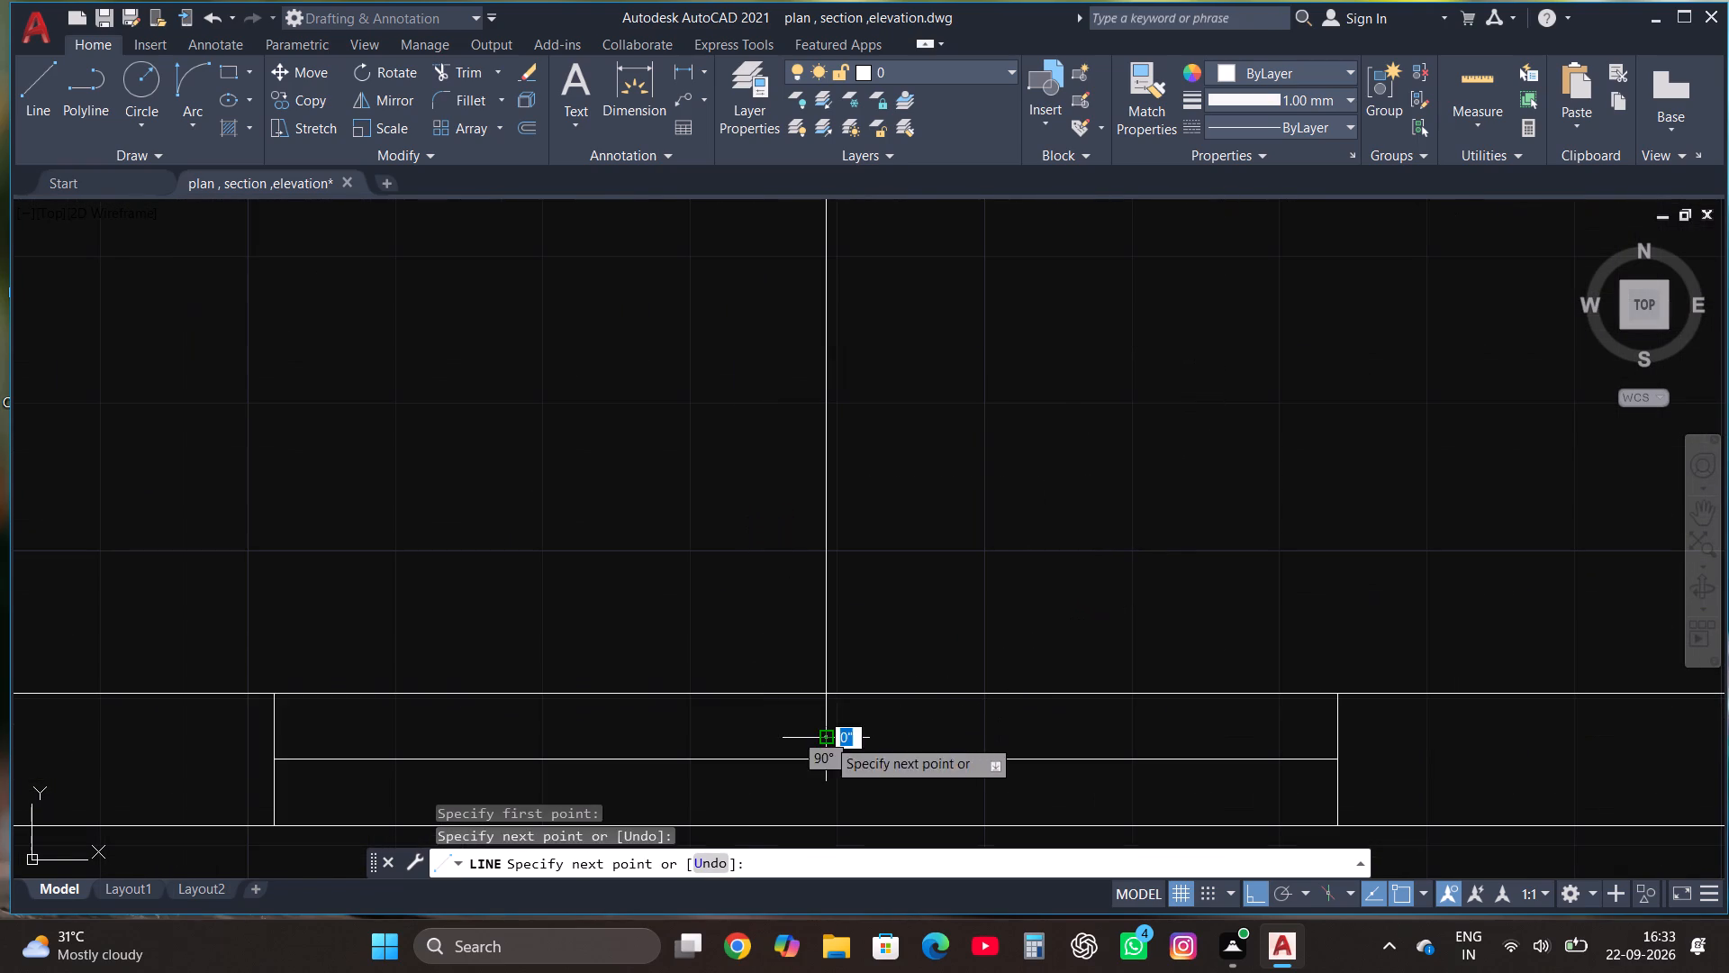
pyautogui.press('Escape')
# Trim the vertical line's overhang below the south wall's inner line.
pyautogui.click(436, 89)
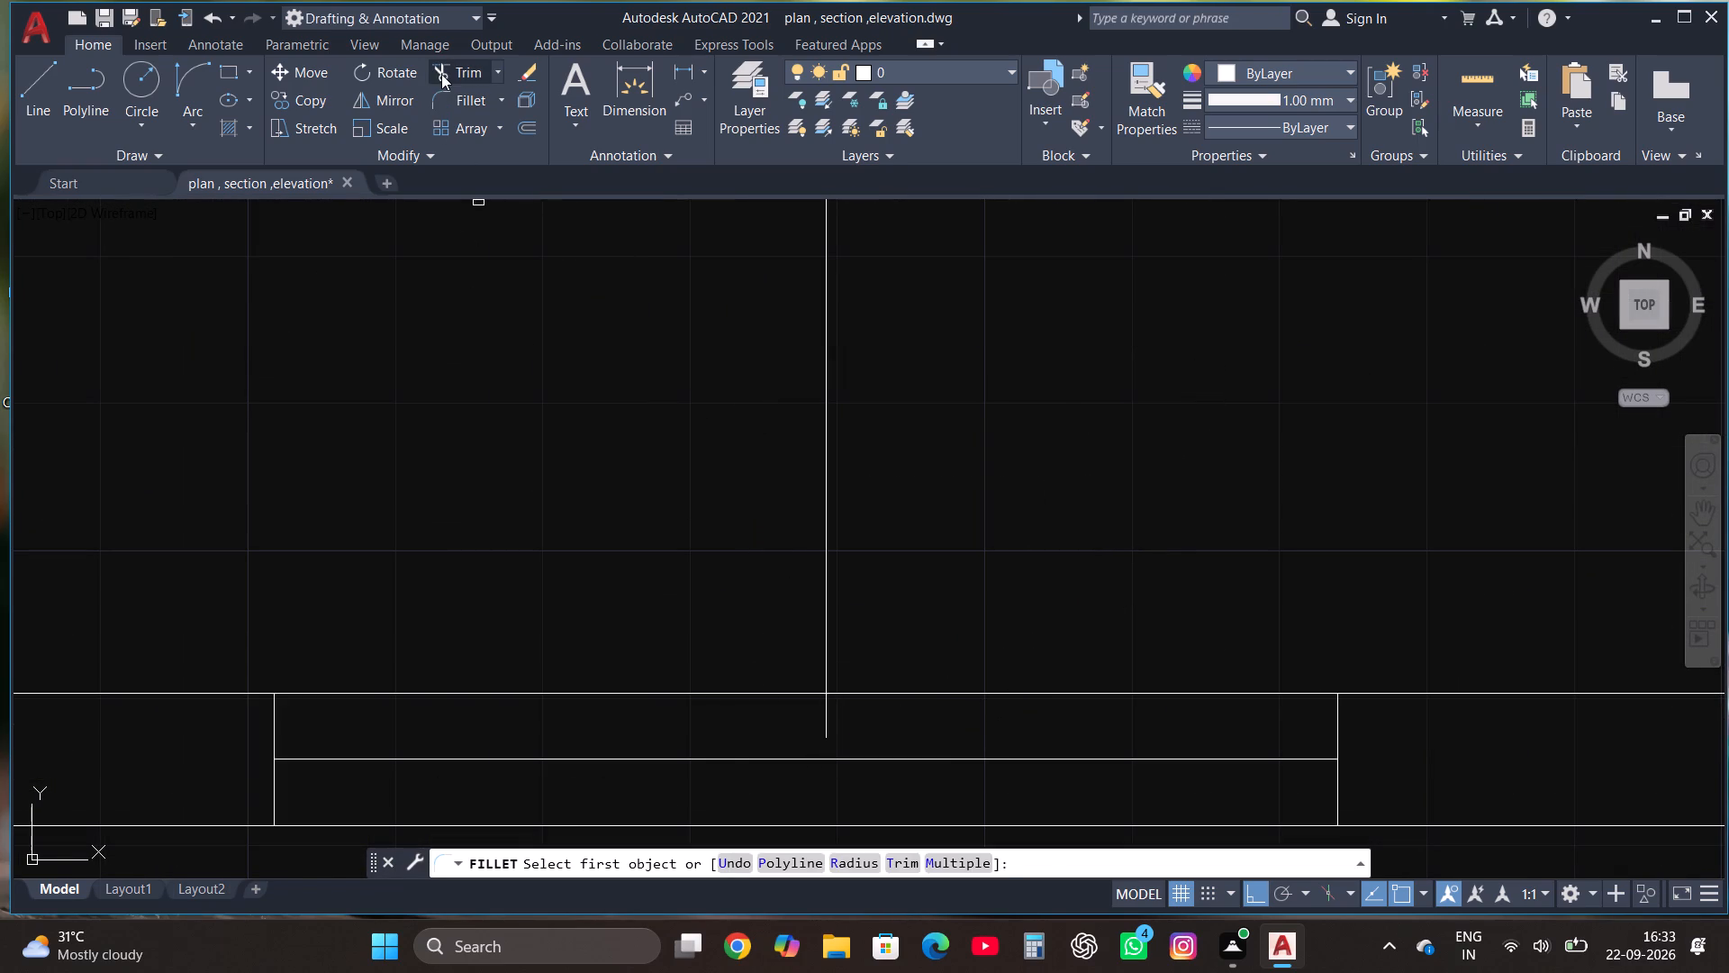
pyautogui.click(441, 74)
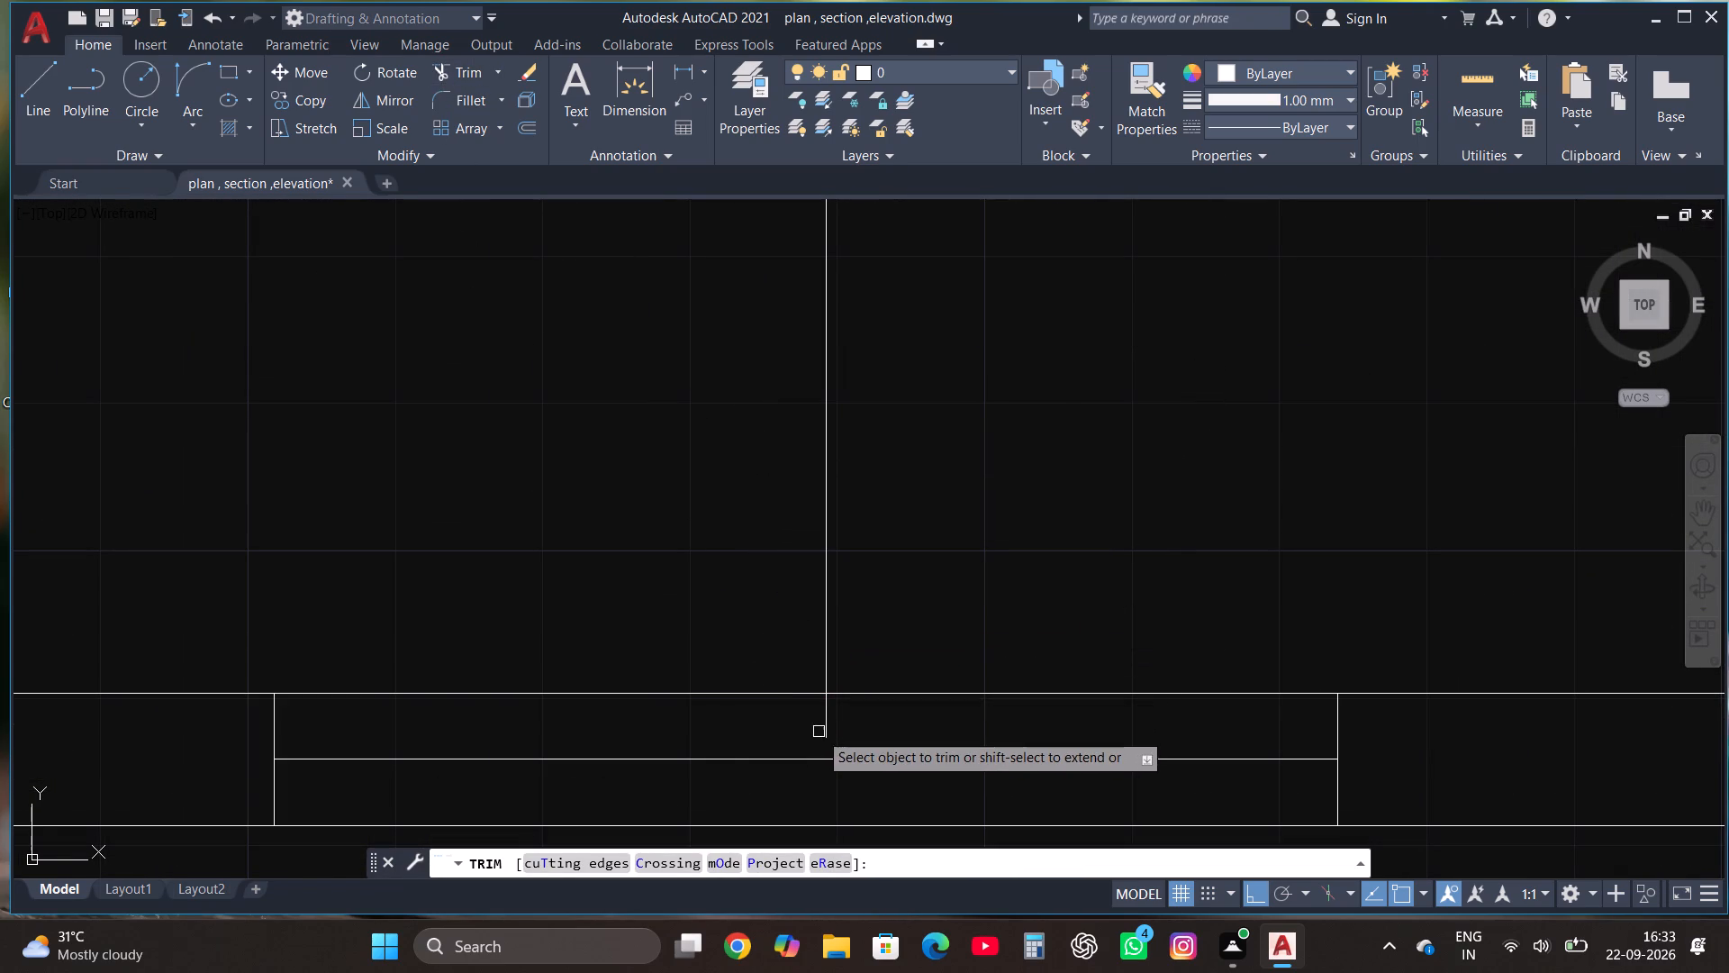
pyautogui.click(823, 731)
# Clear the rest of the cooktop, trimming its west edge and burner arc and erasing the leftover burner pieces.
pyautogui.scroll(-3, 826, 725)
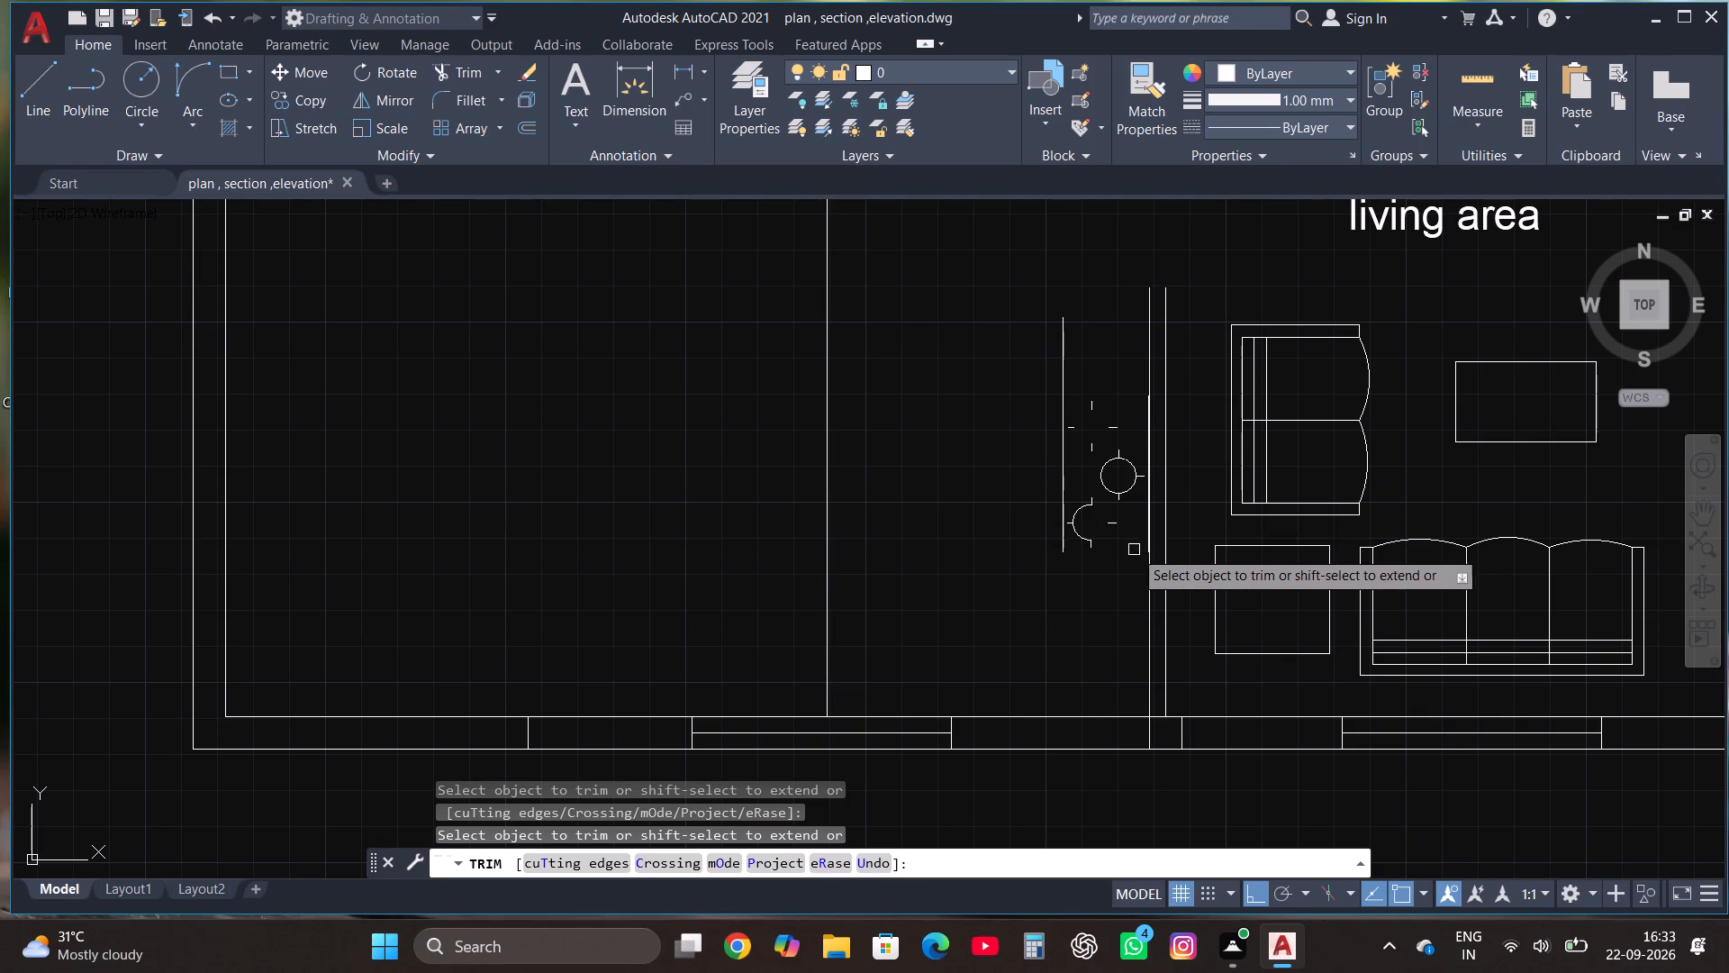
pyautogui.moveTo(1110, 577); pyautogui.dragTo(1110, 568)
pyautogui.click(1048, 432)
pyautogui.click(1091, 387)
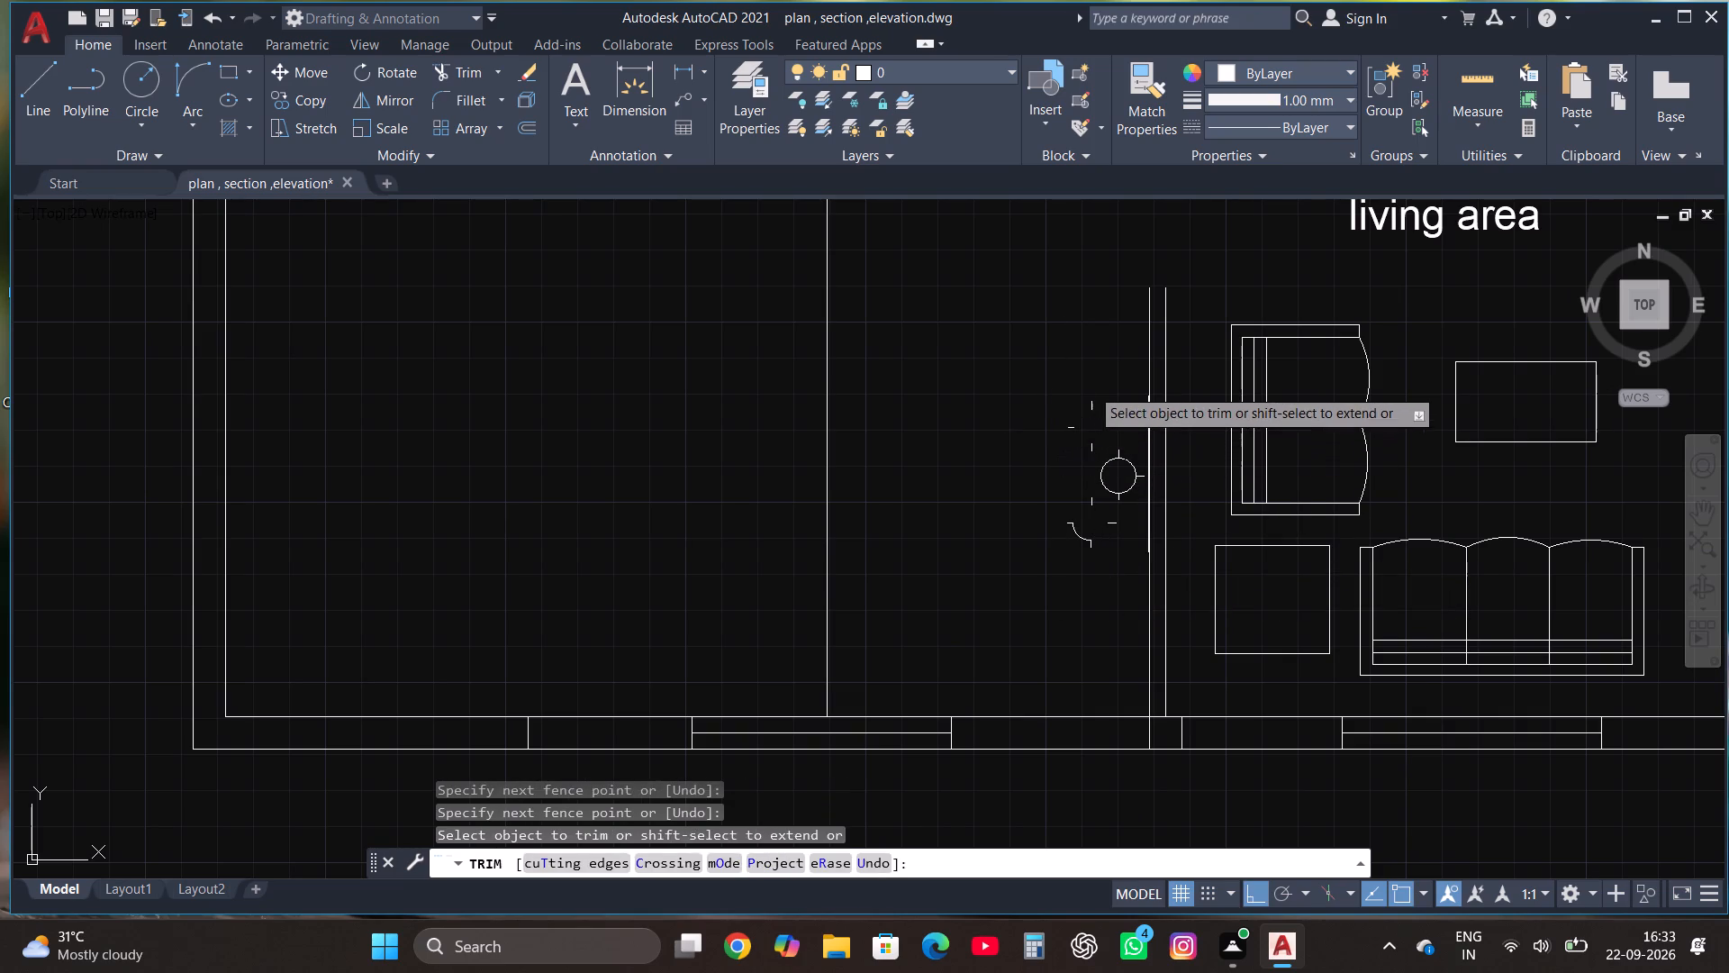
pyautogui.click(1083, 587)
pyautogui.click(1093, 485)
pyautogui.click(1110, 451)
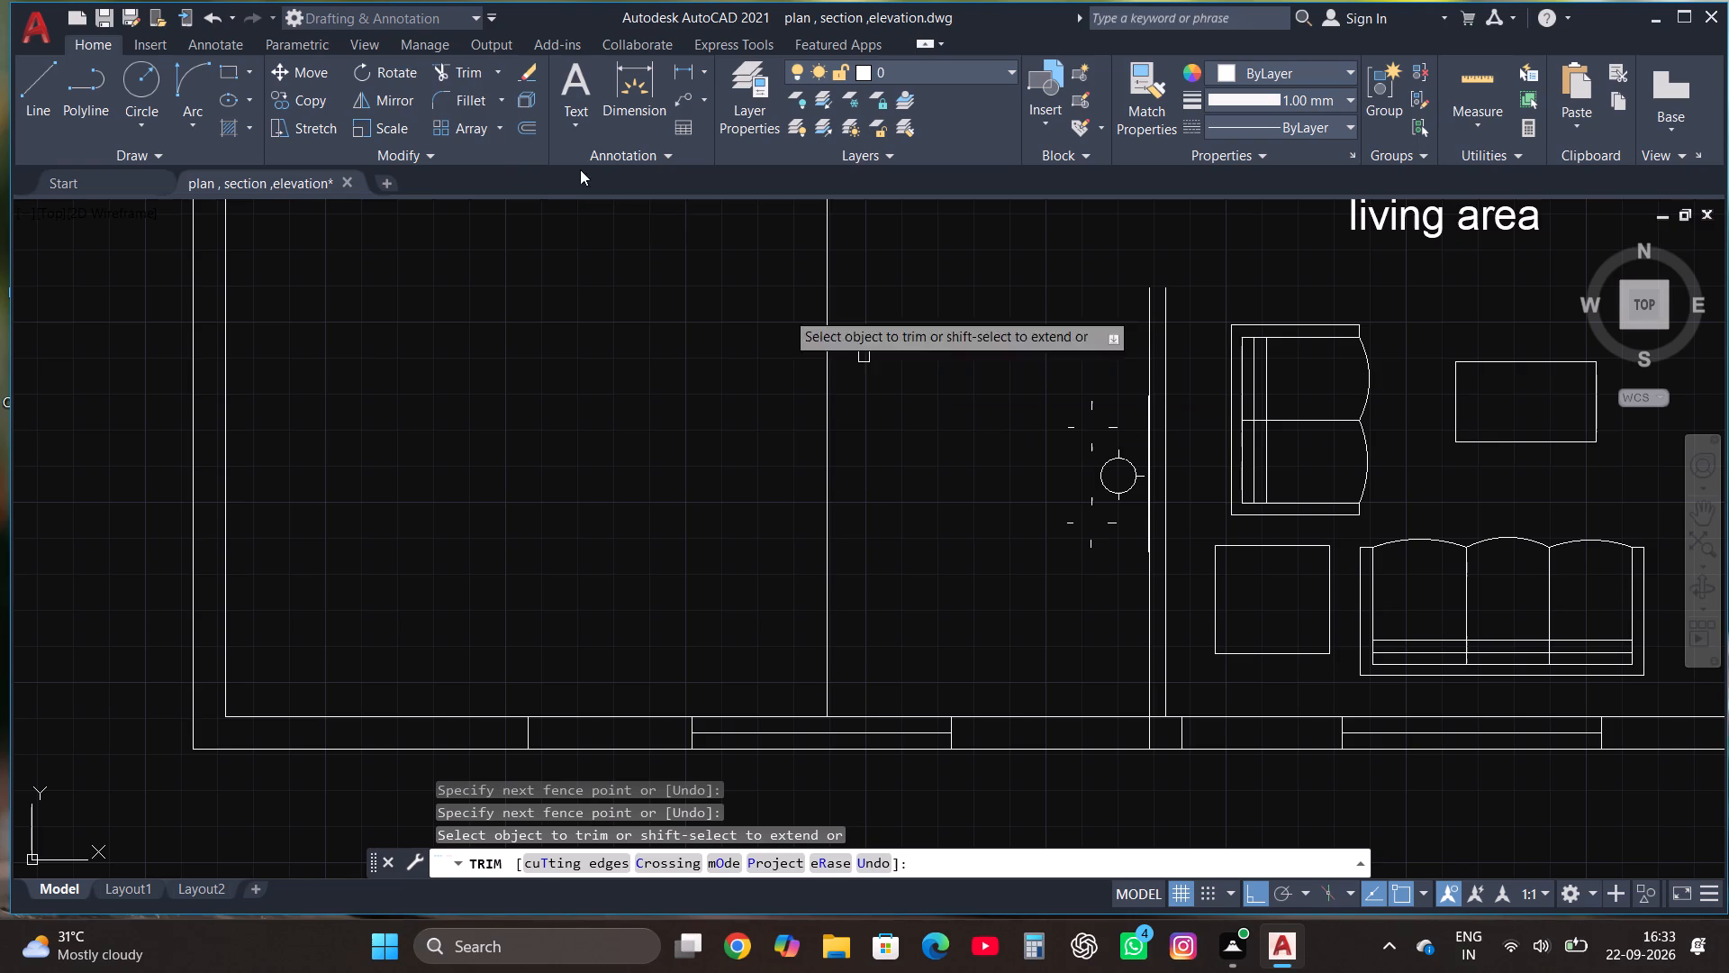
pyautogui.press('Escape')
pyautogui.click(1137, 575)
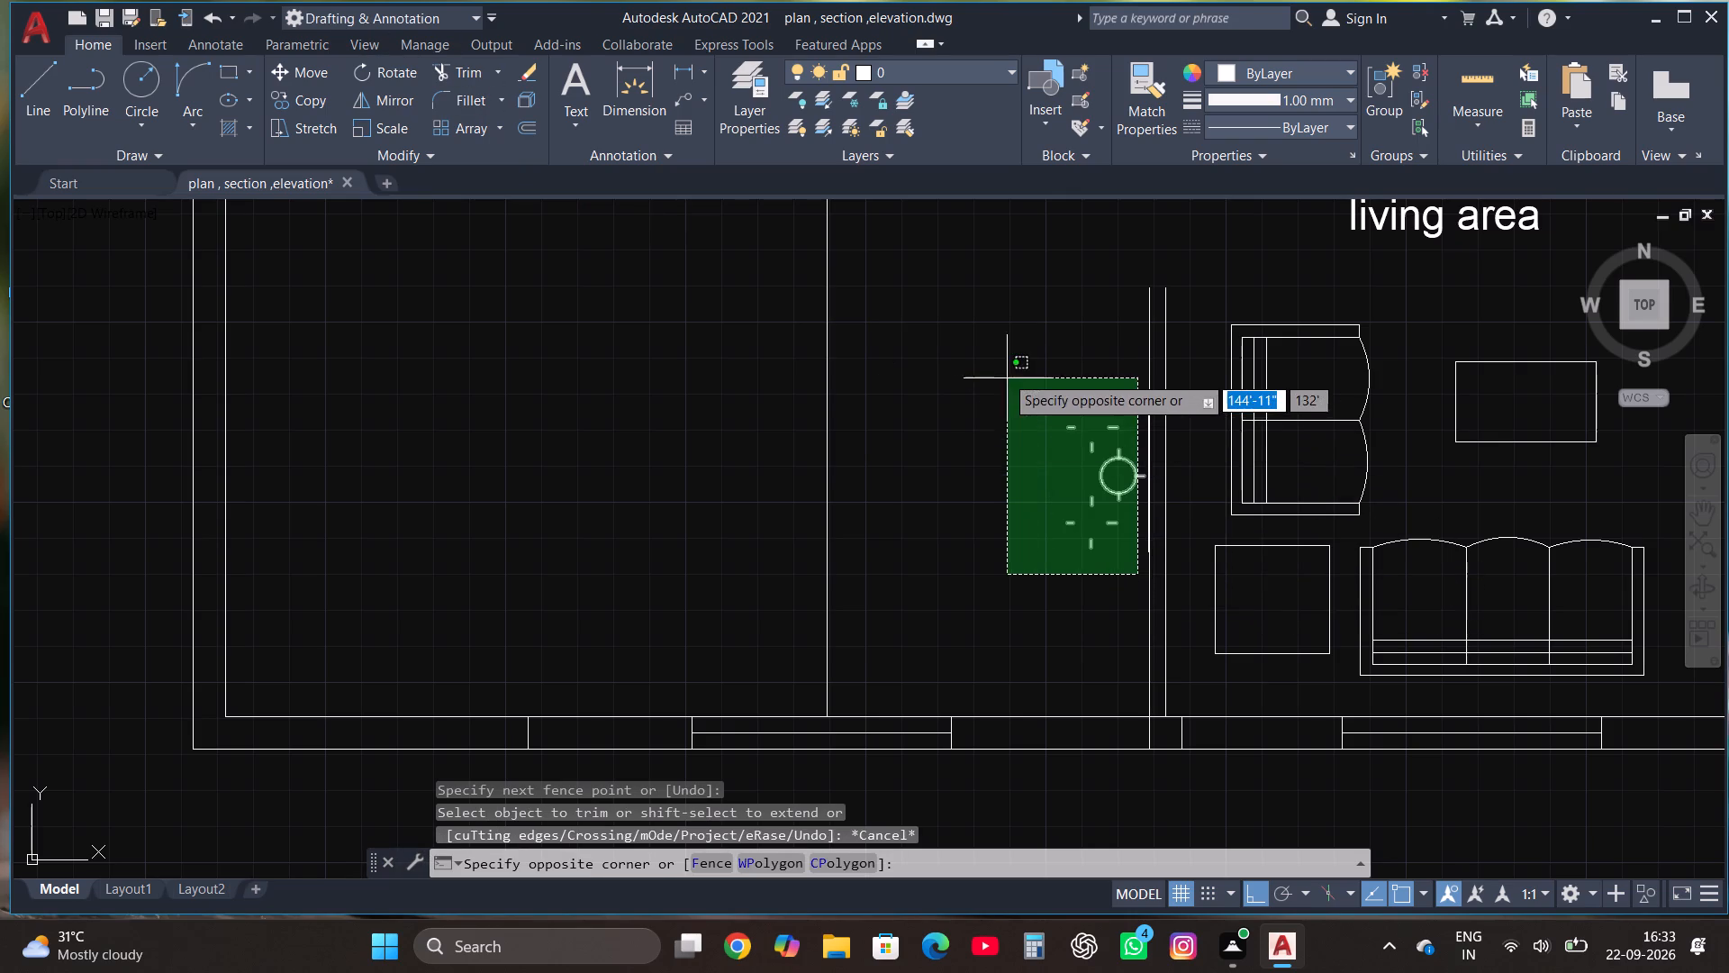
pyautogui.click(1004, 368)
pyautogui.press('Delete')
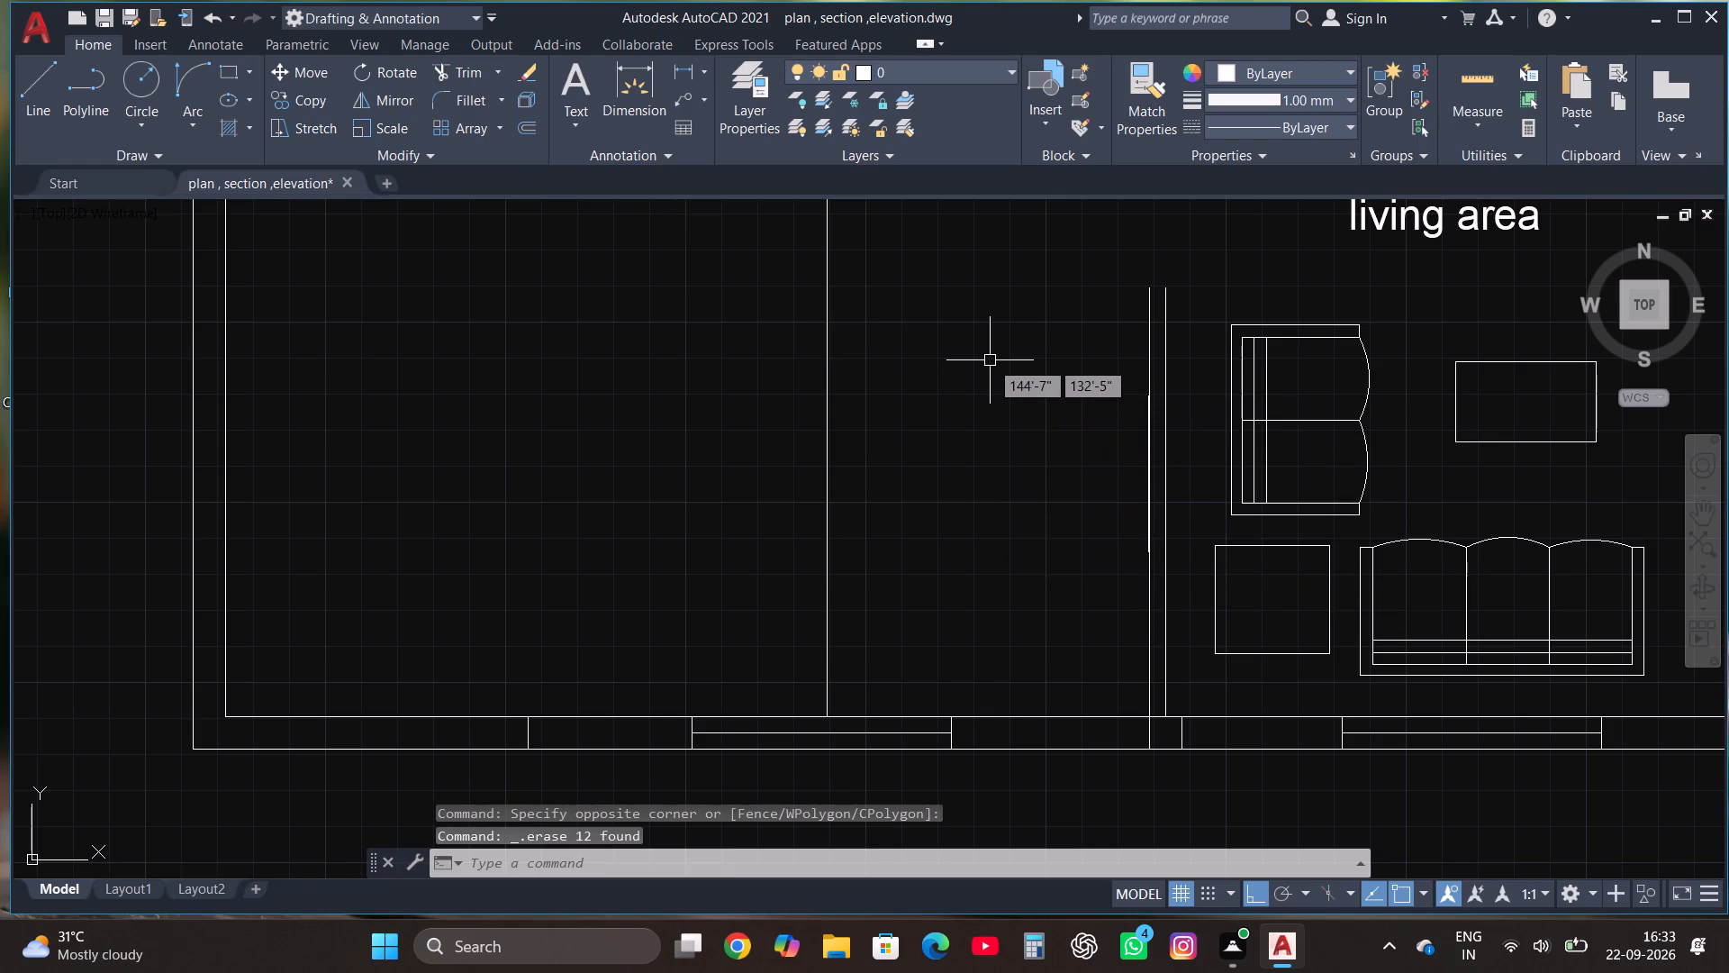
# Erase the leftover short vertical line lying against the west face of the wall between kitchen and living area.
pyautogui.scroll(2, 1239, 397)
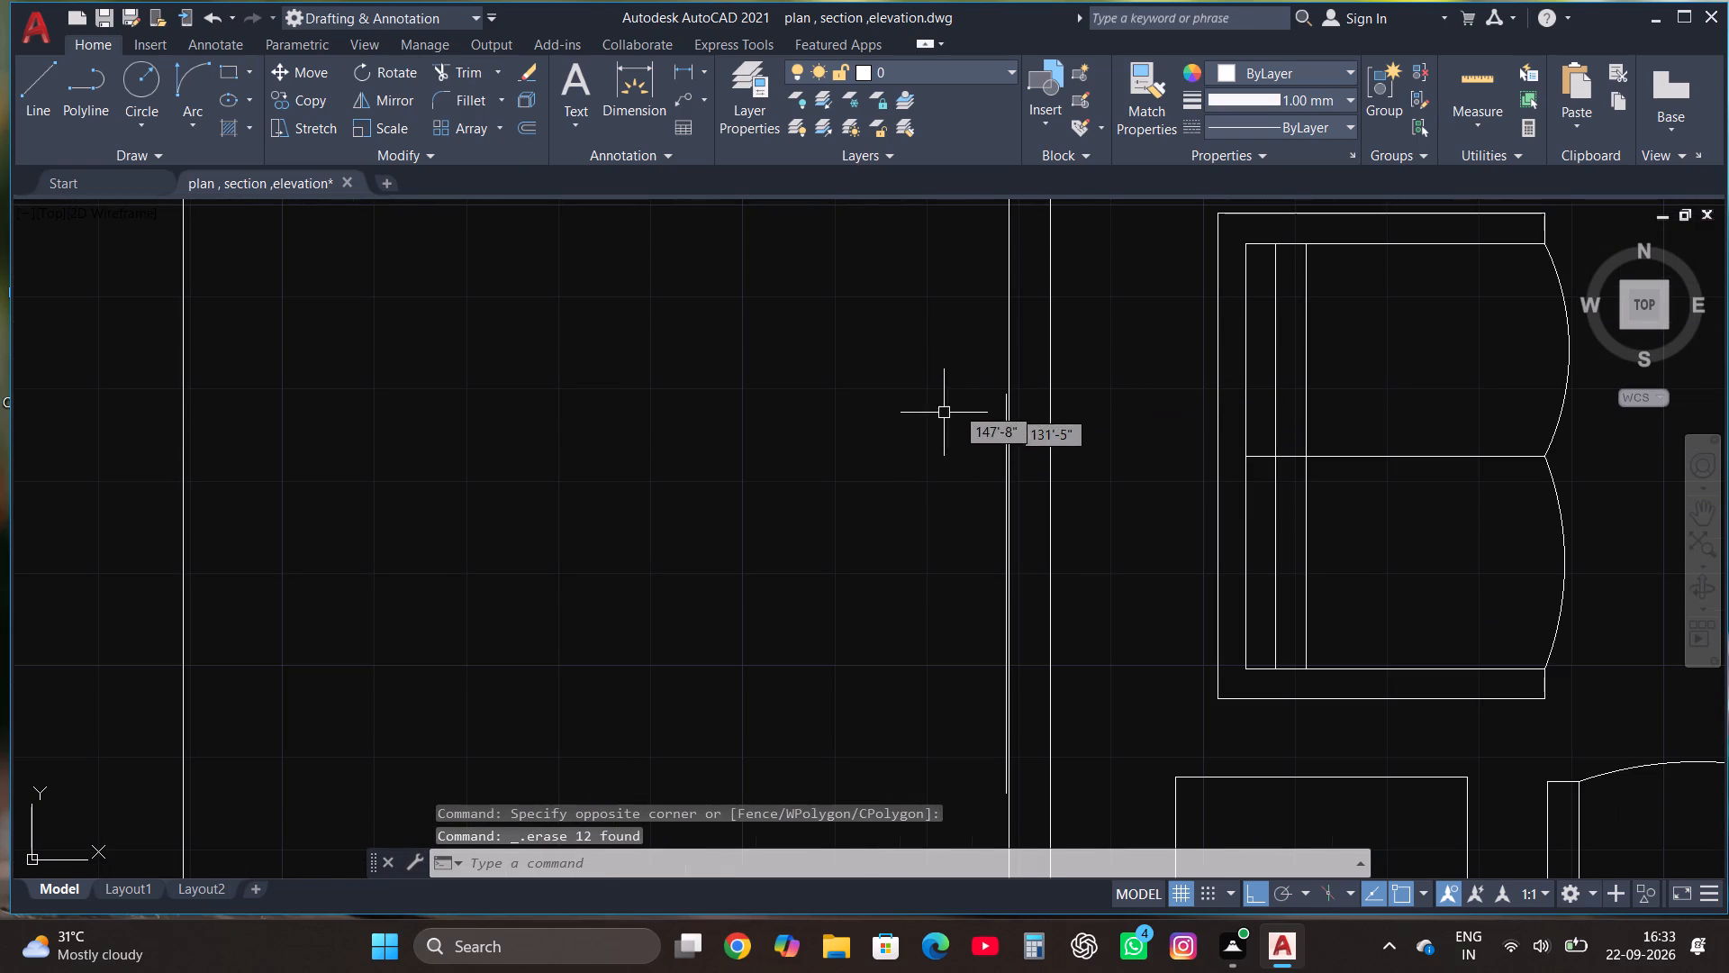
pyautogui.click(1004, 435)
pyautogui.scroll(-1, 906, 461)
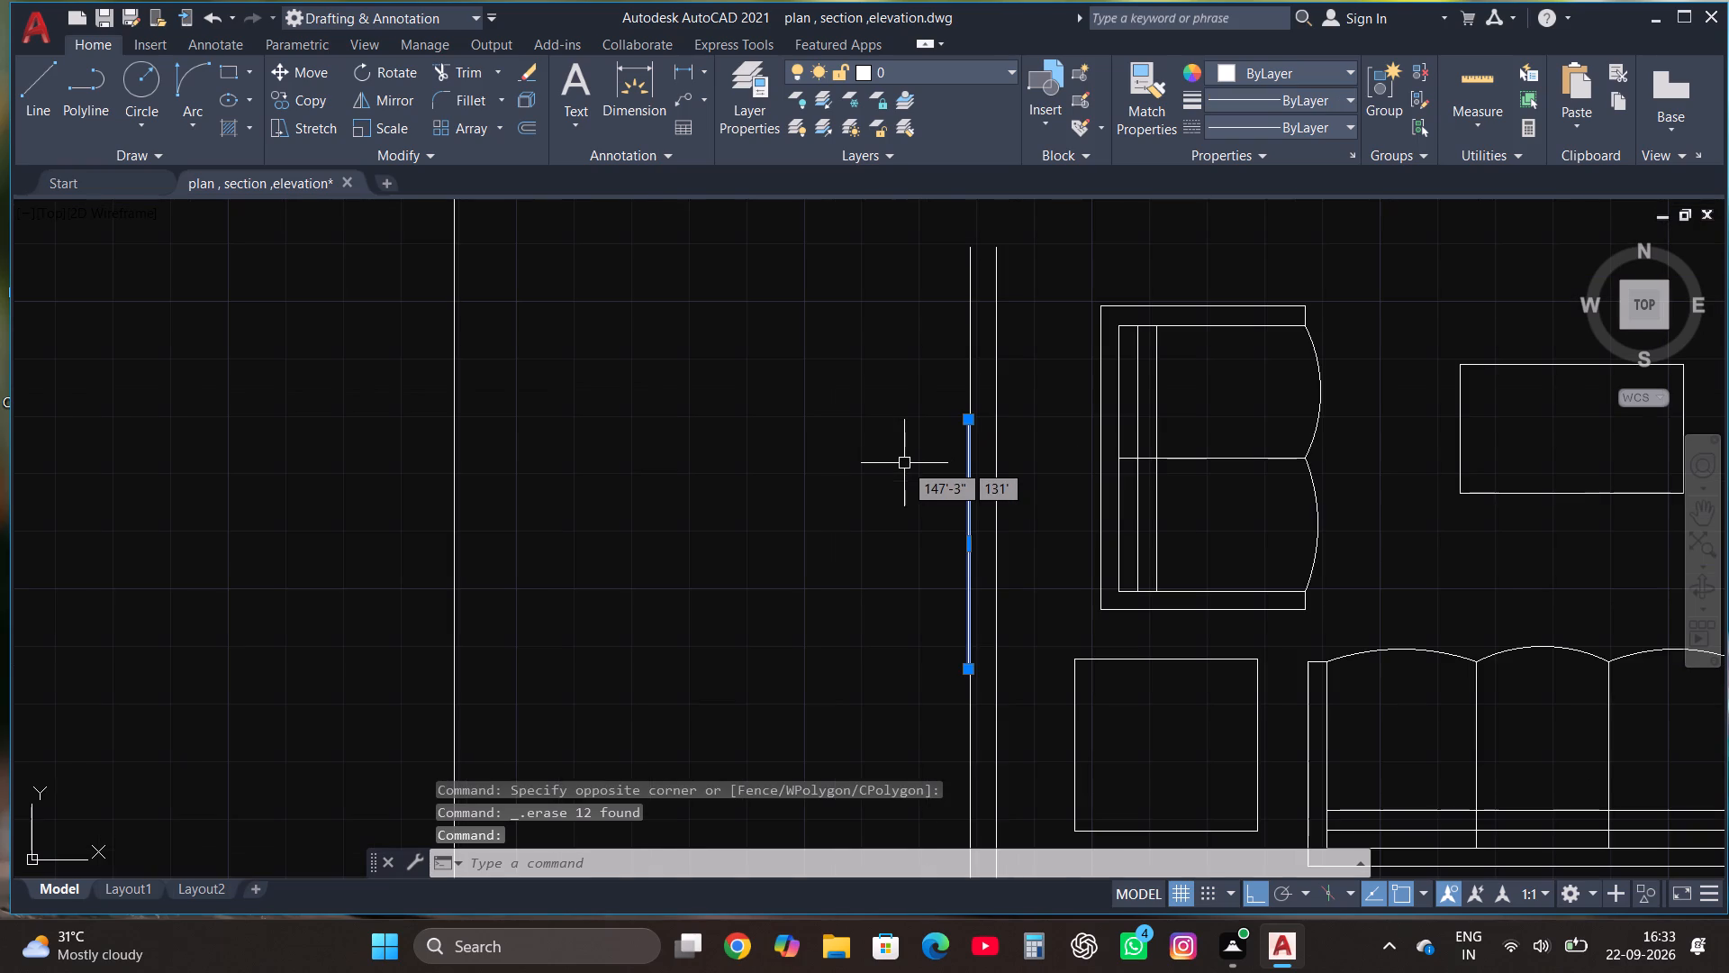
pyautogui.press('Delete')
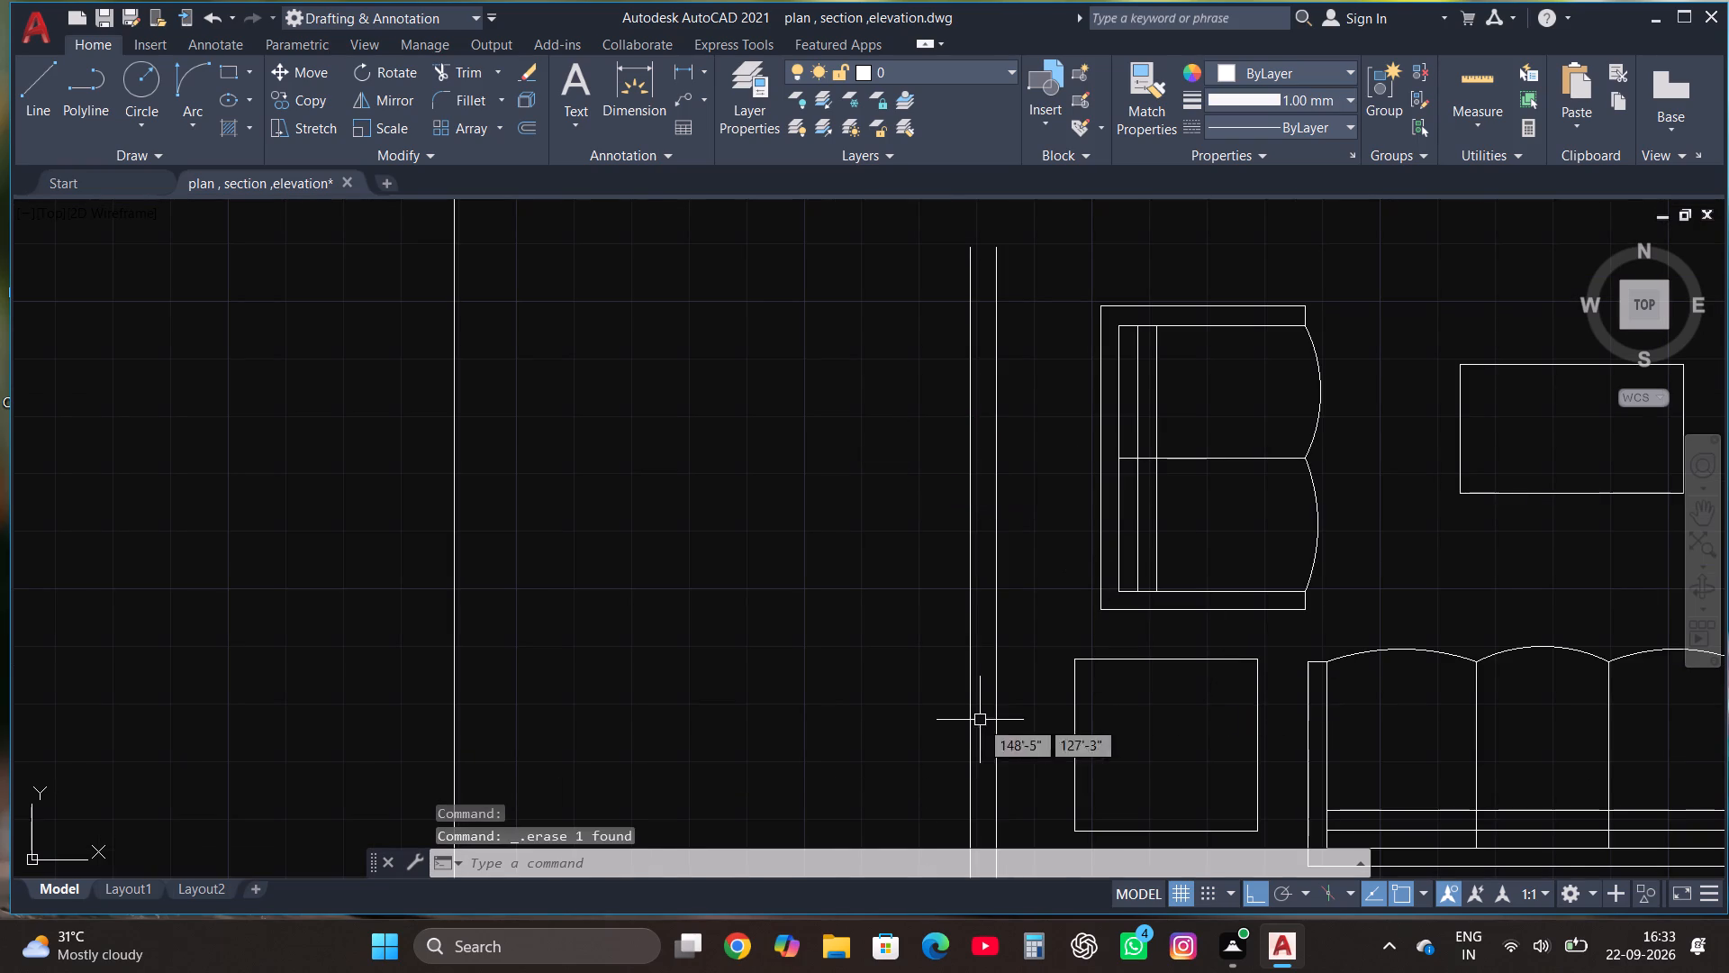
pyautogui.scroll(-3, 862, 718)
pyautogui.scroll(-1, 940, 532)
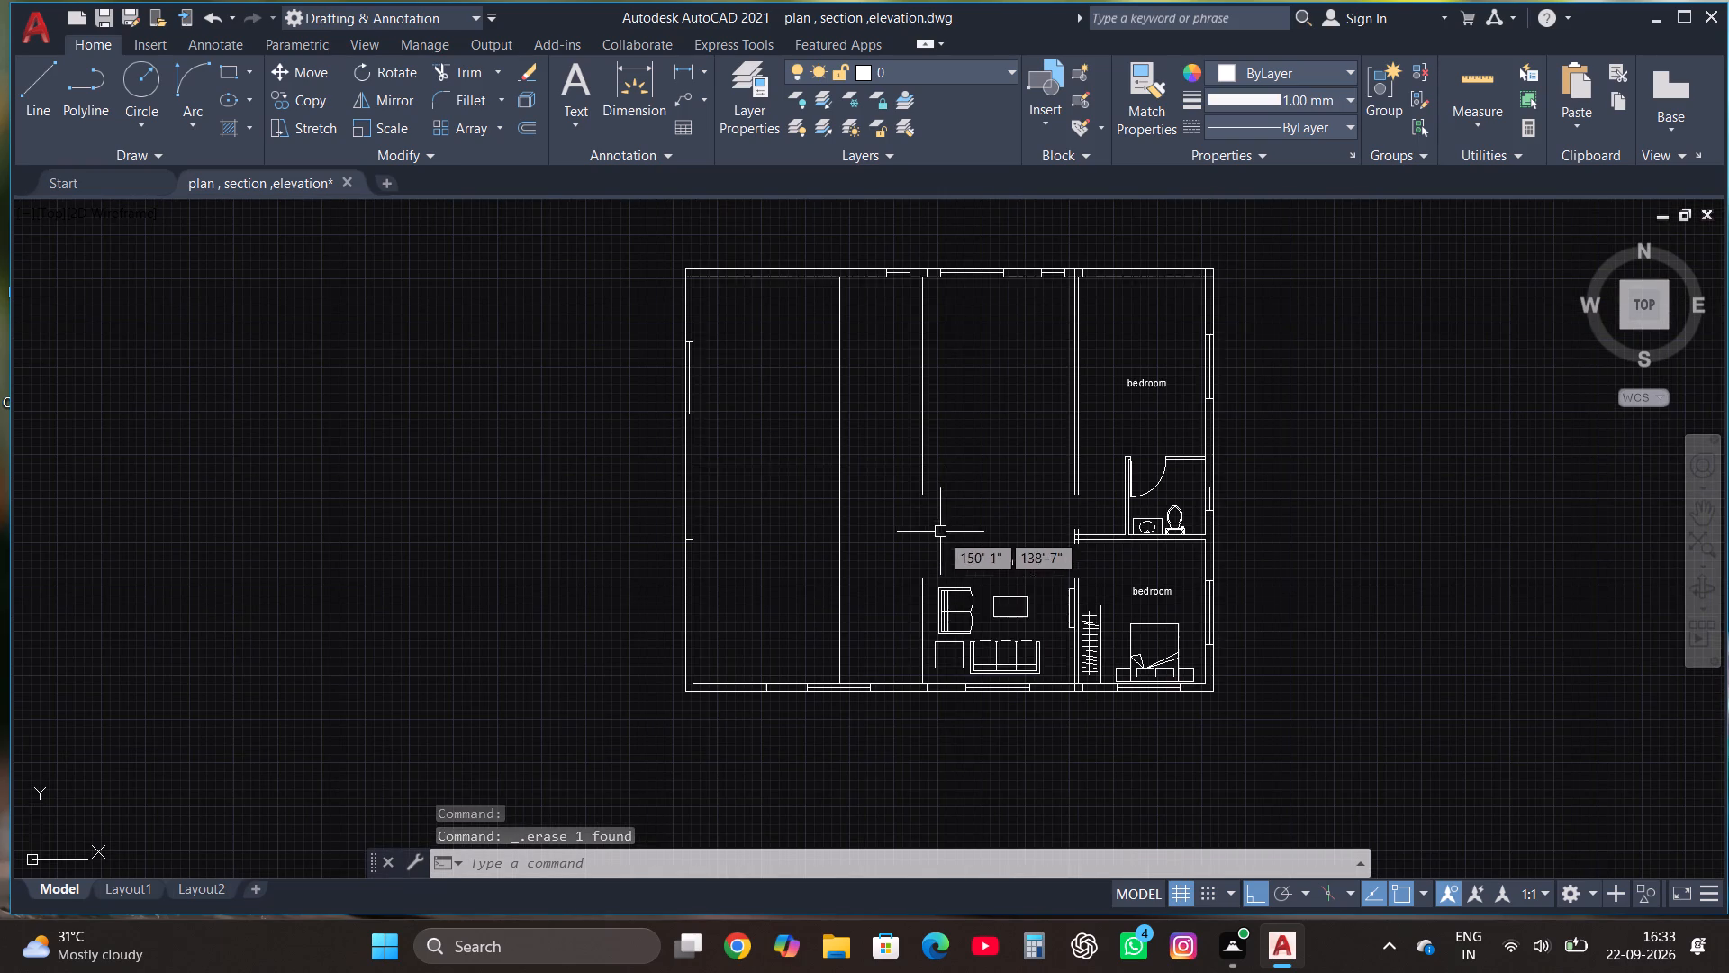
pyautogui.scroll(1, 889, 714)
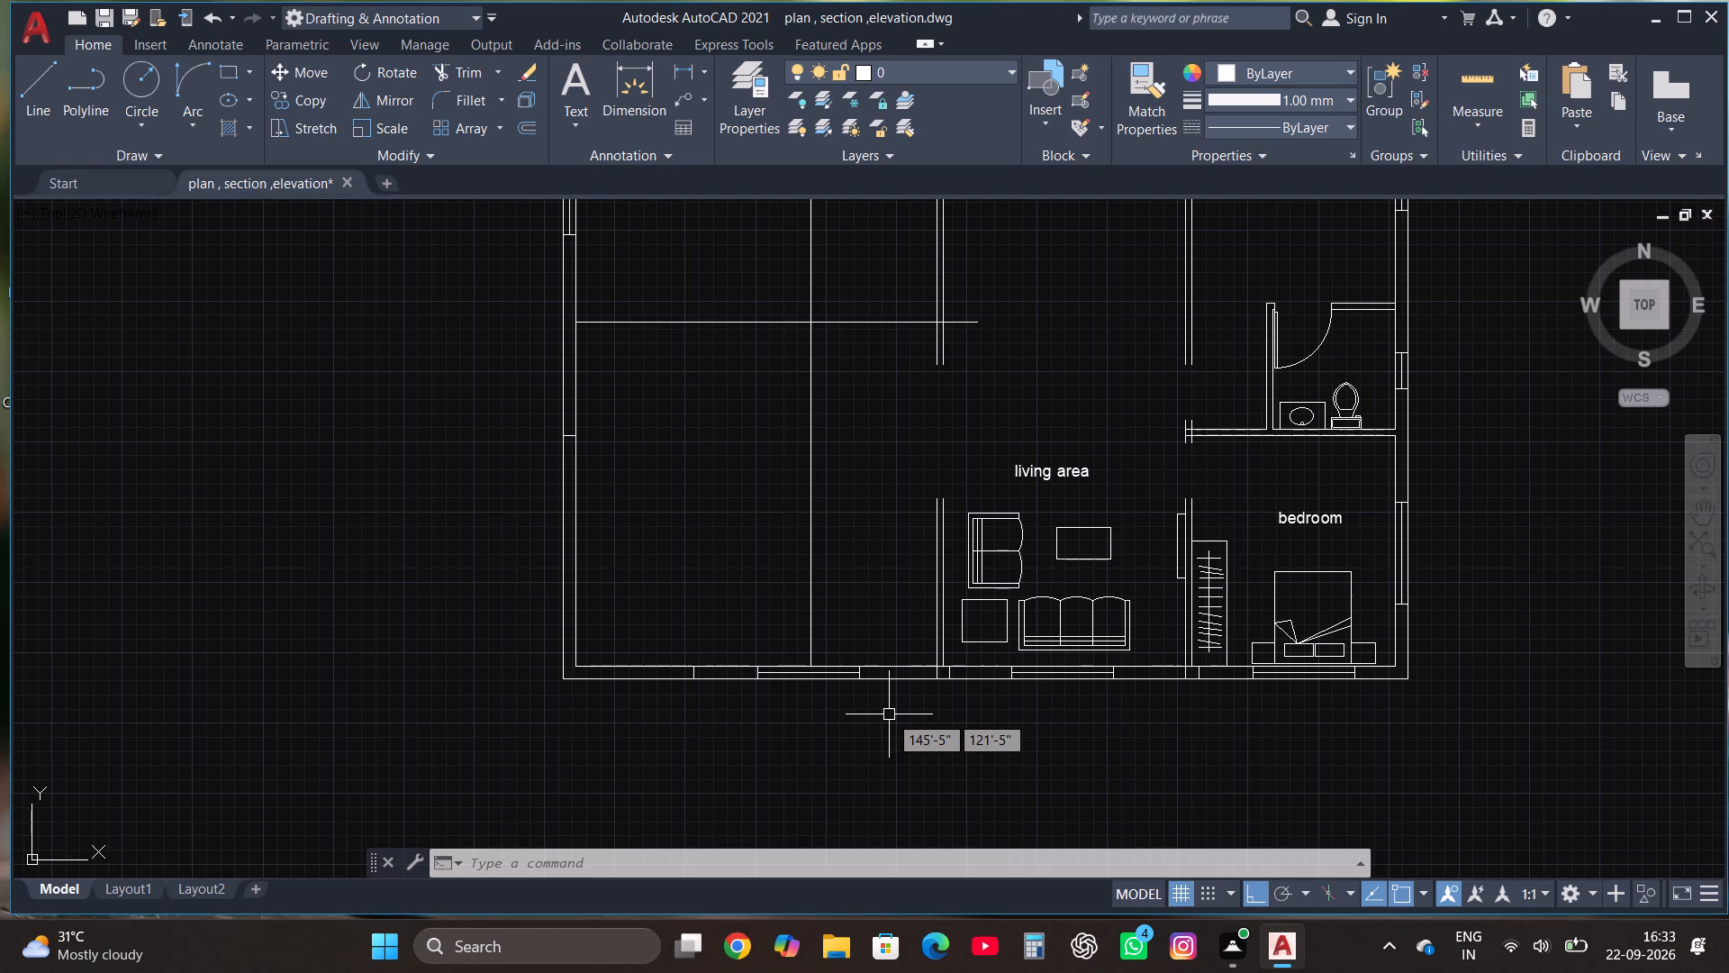
# Stretch the lower end of the long vertical line in the western part down to the south wall's inner line.
pyautogui.scroll(-1, 889, 714)
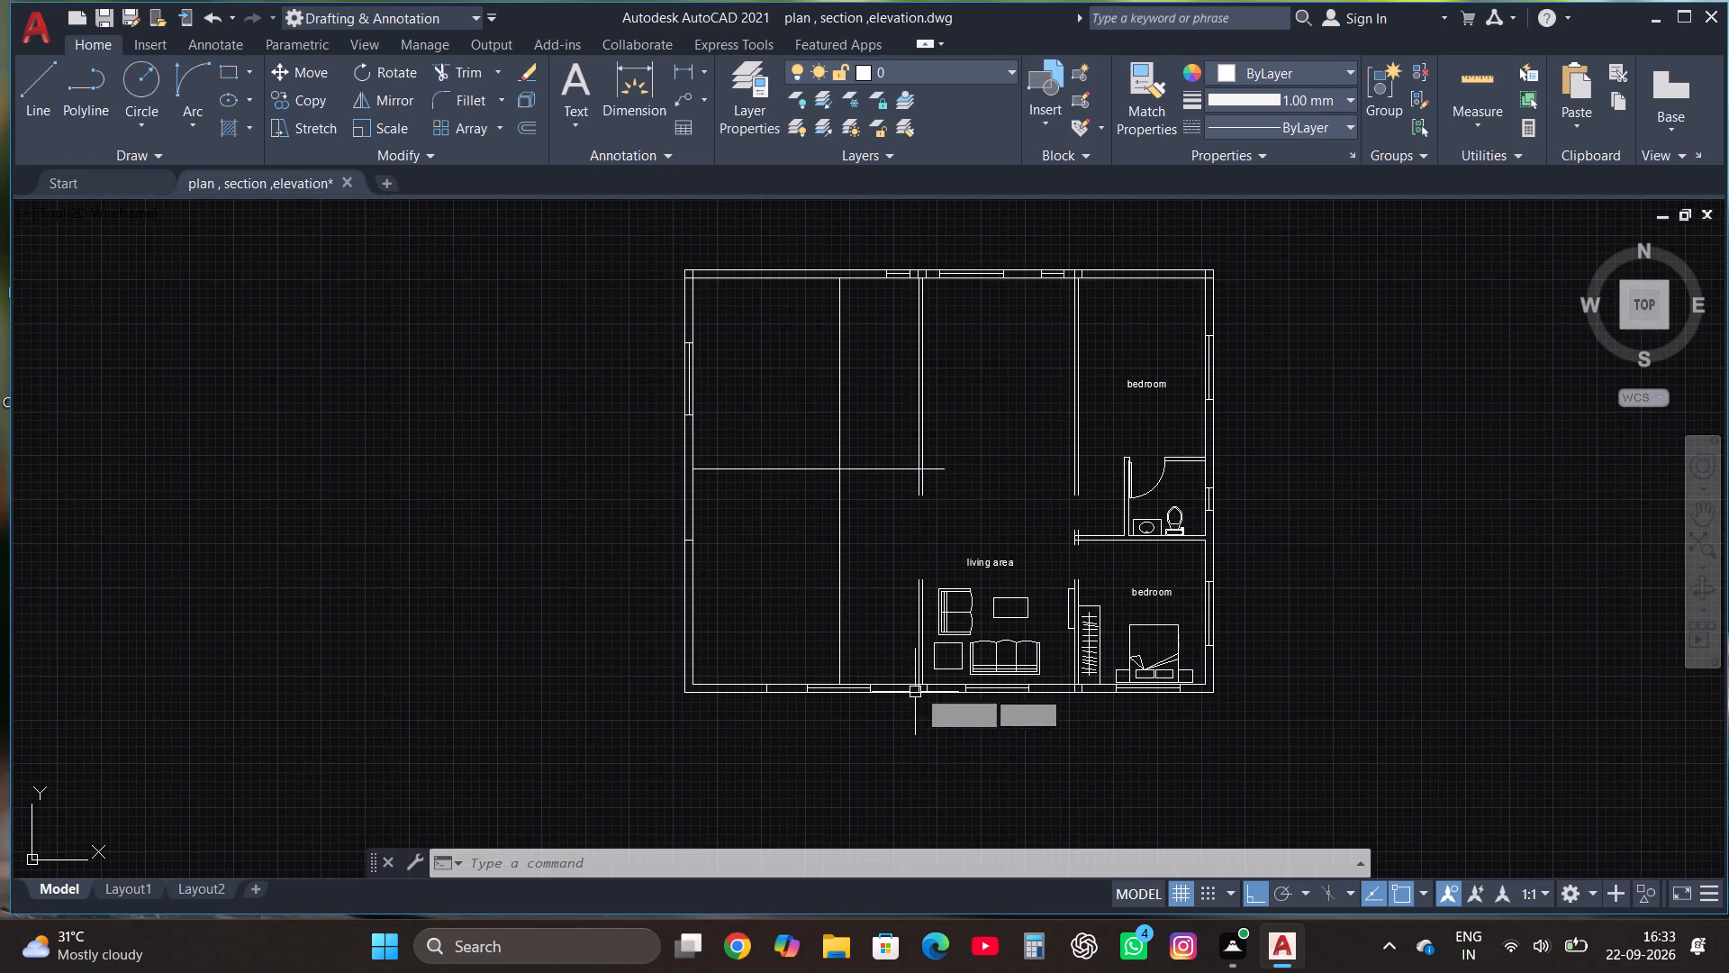
pyautogui.scroll(1, 815, 574)
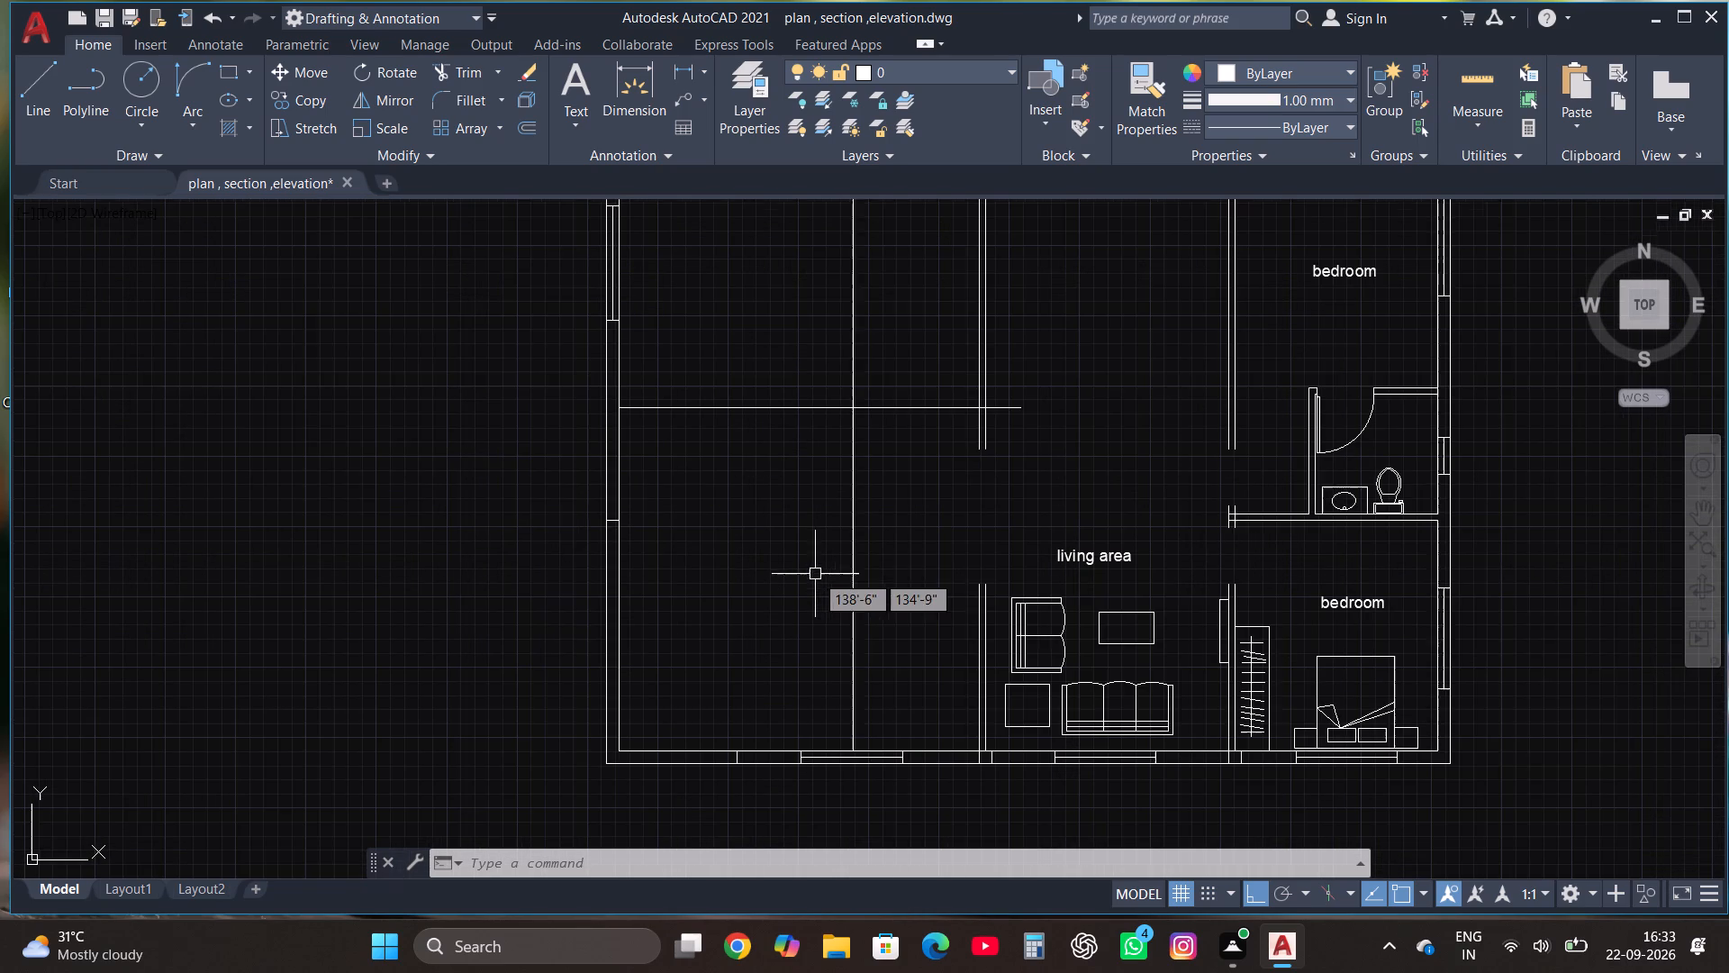
pyautogui.click(857, 550)
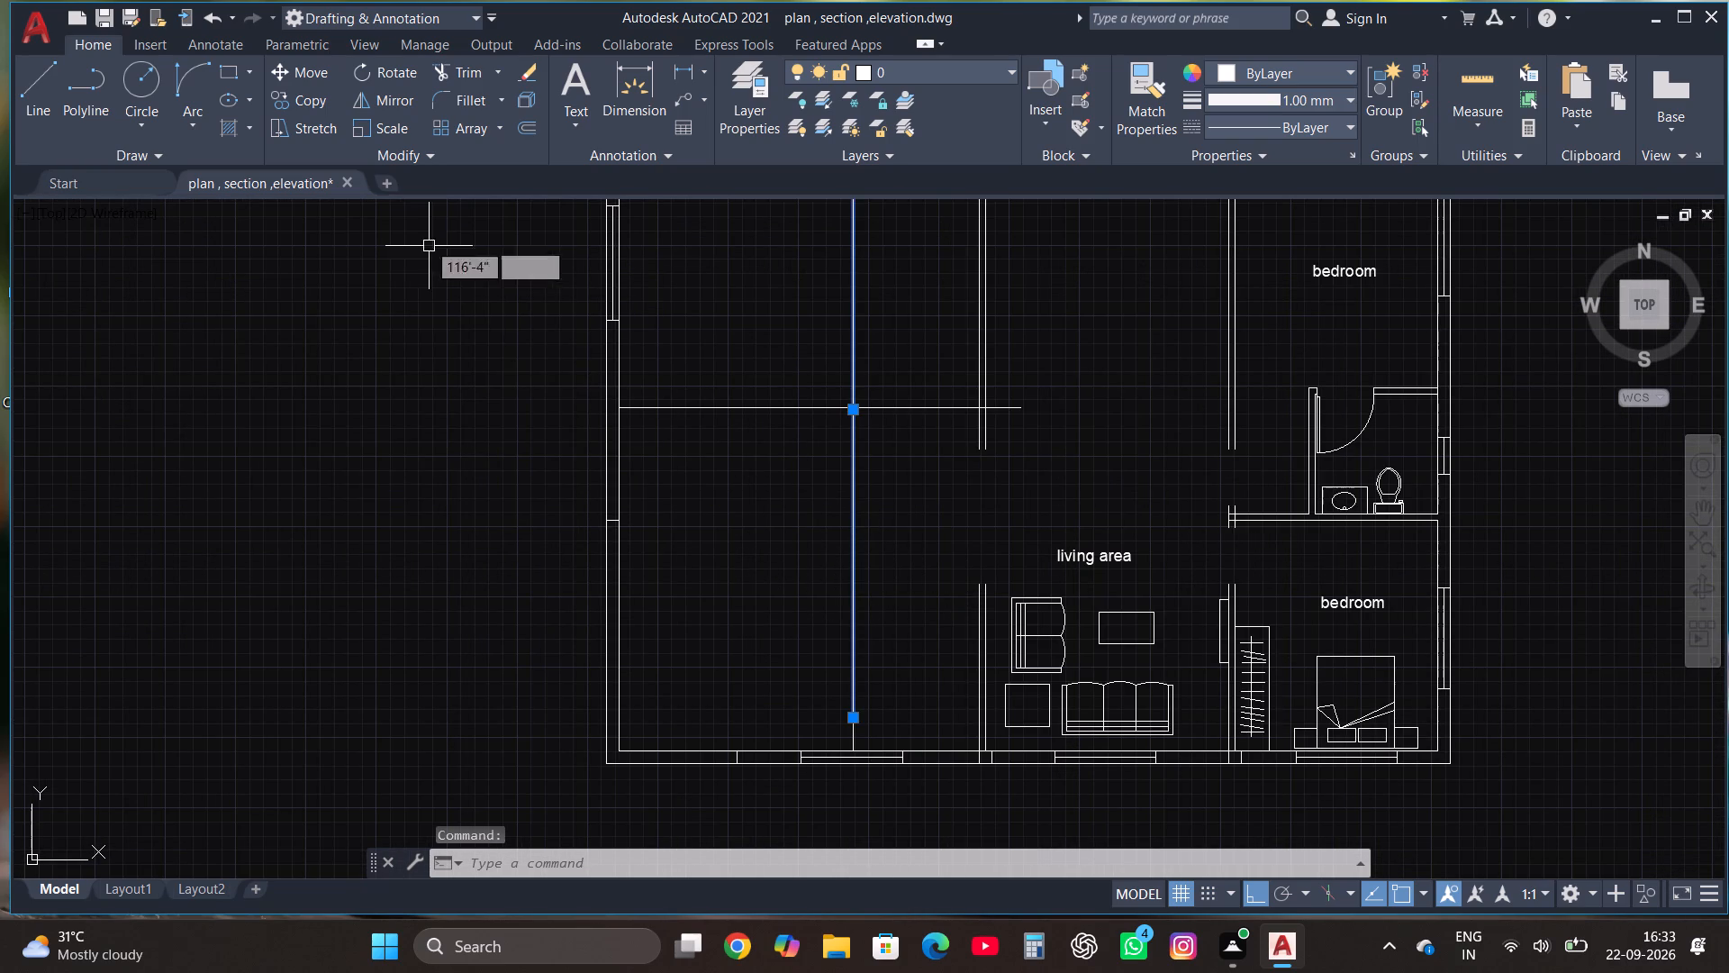
pyautogui.scroll(2, 846, 784)
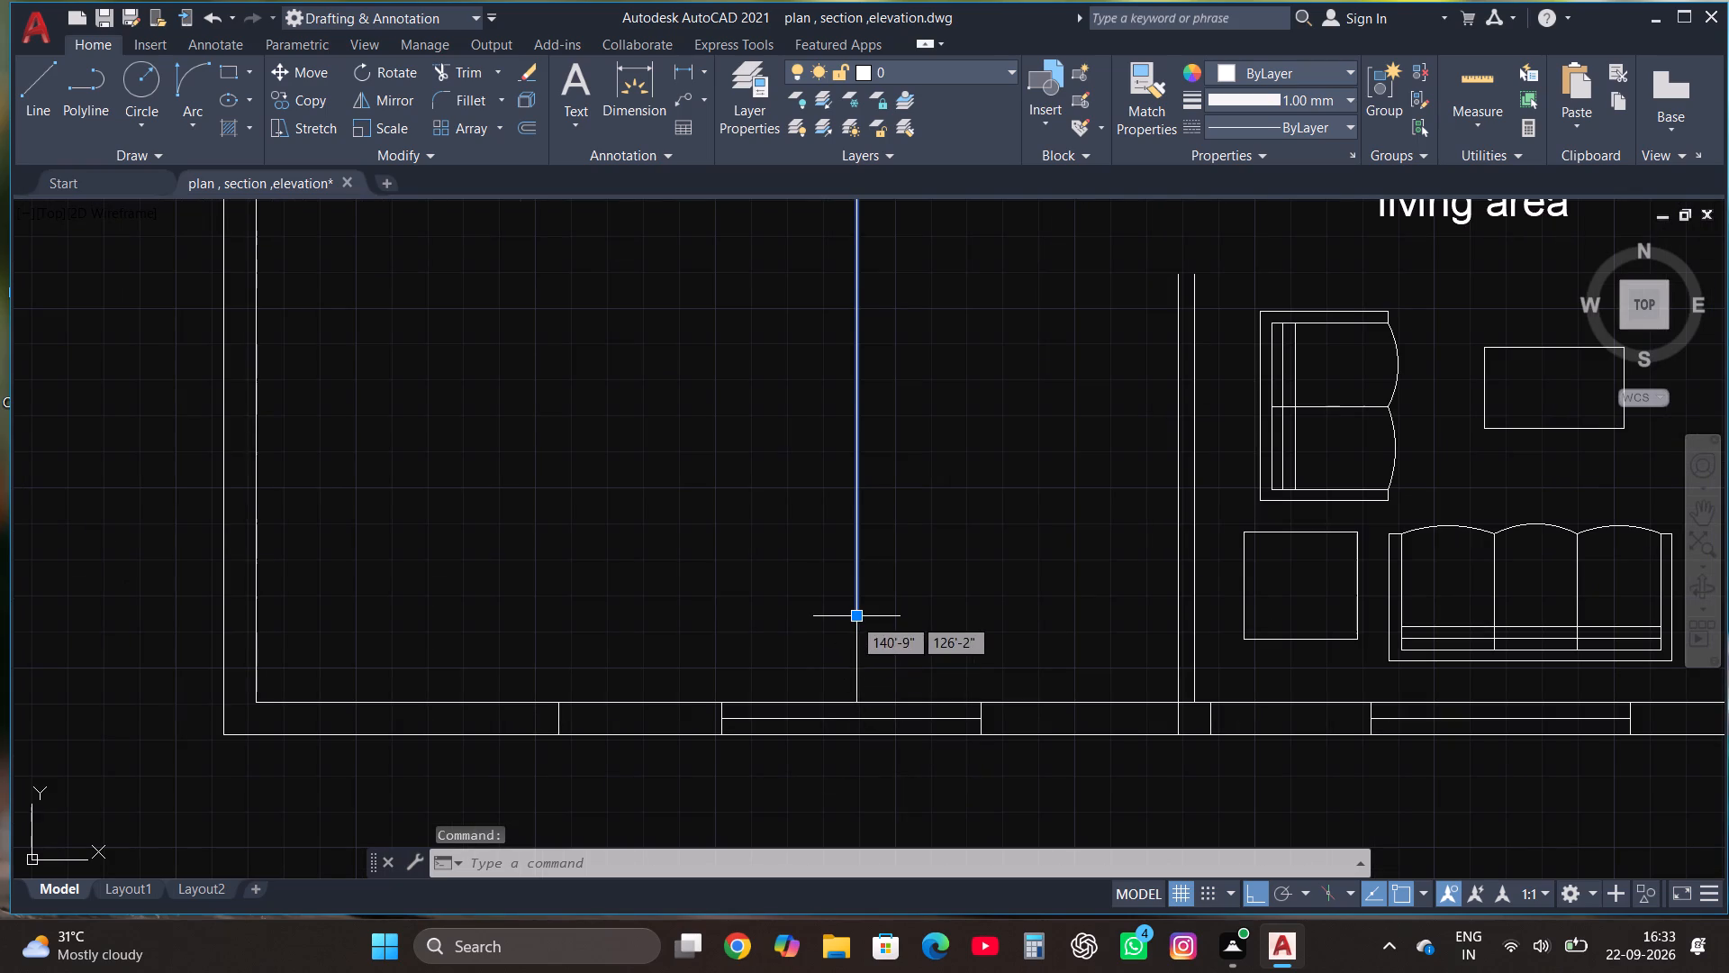
pyautogui.click(853, 617)
pyautogui.click(859, 705)
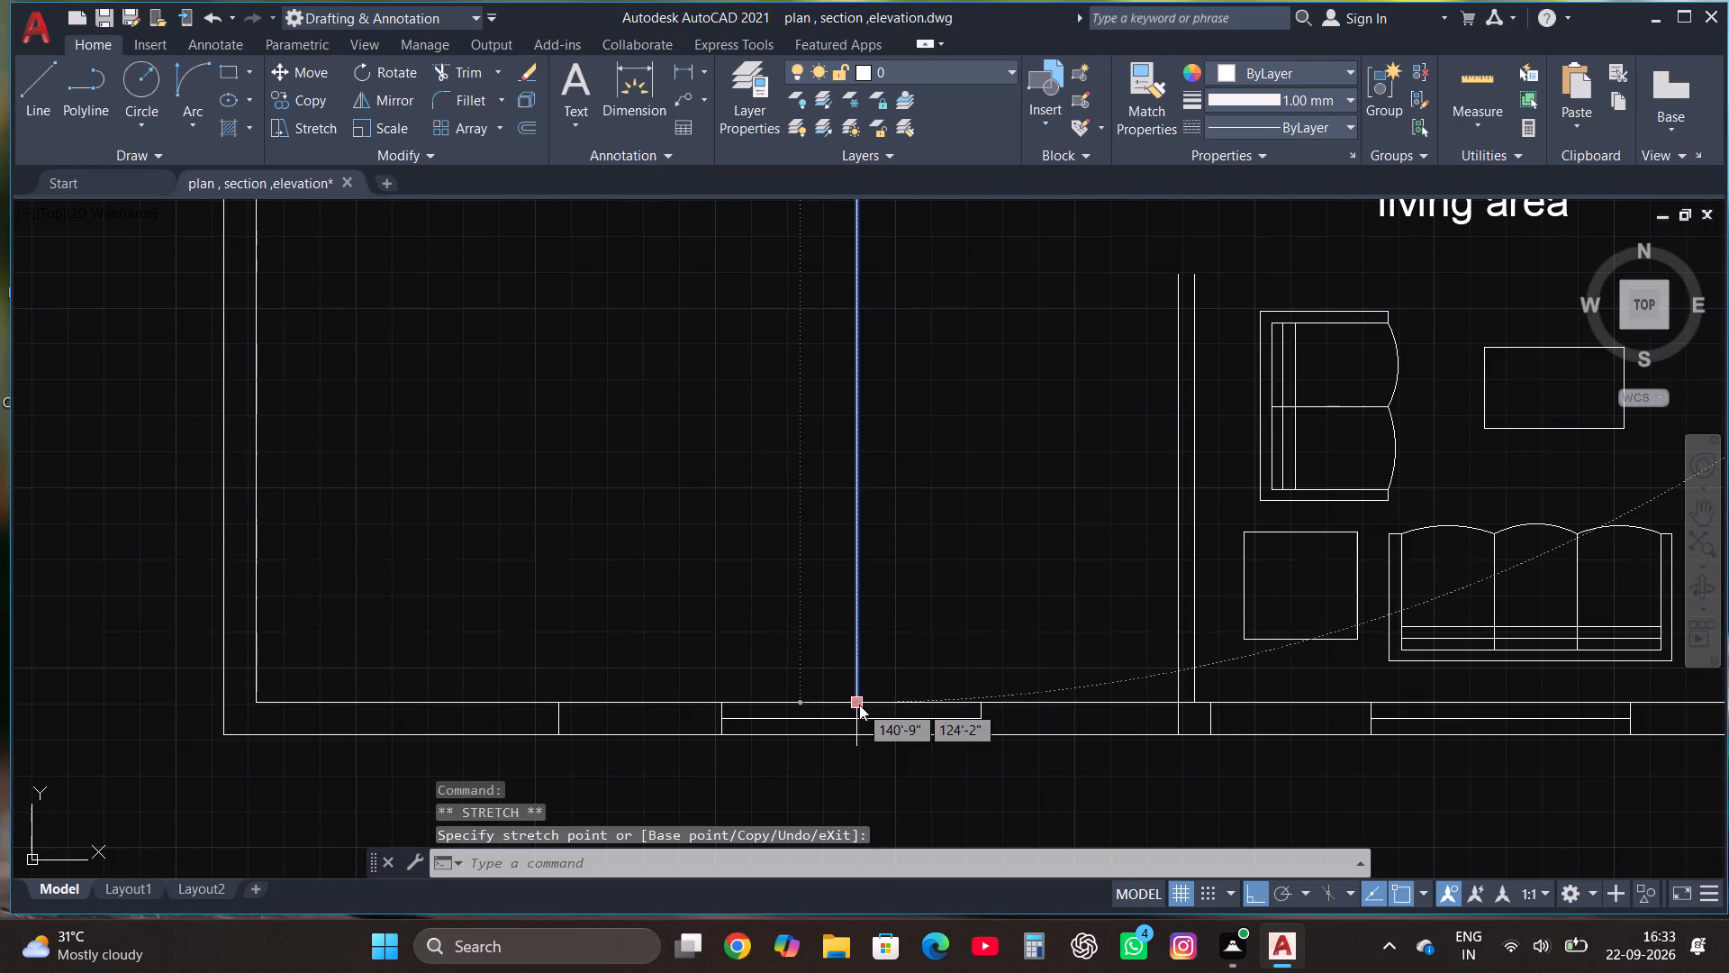
# Copy the full-height vertical line 4.5" to the east to form a double-line partition.
pyautogui.scroll(-2, 862, 723)
pyautogui.scroll(-2, 868, 541)
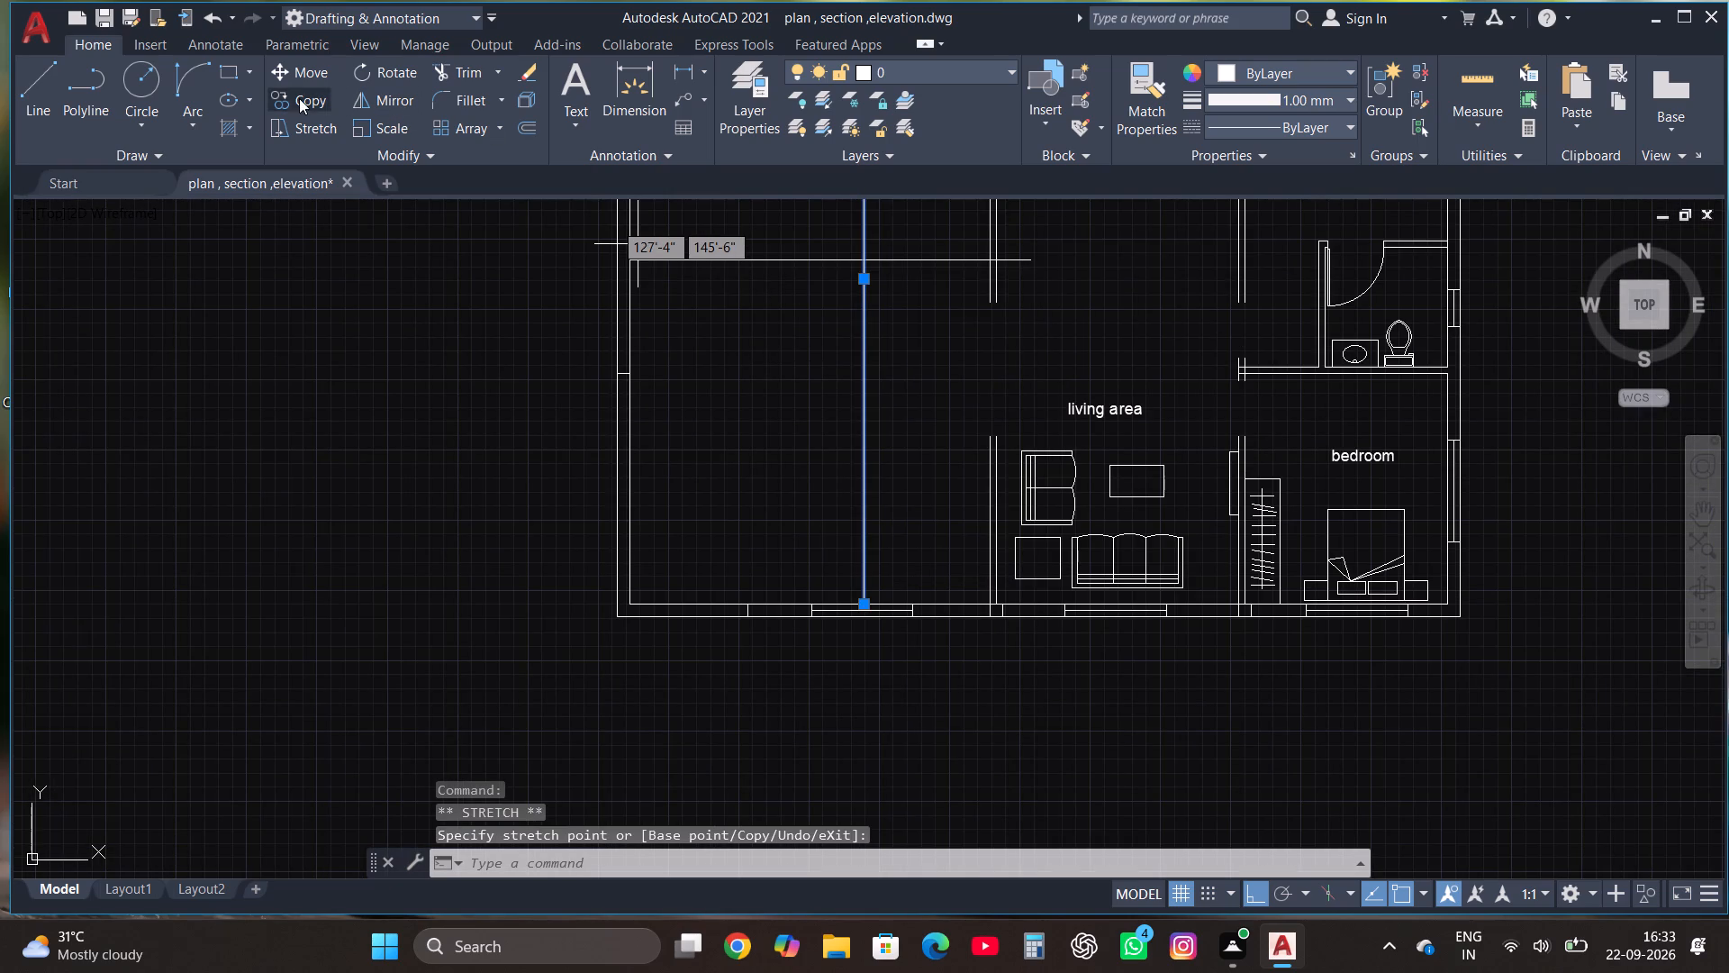
pyautogui.click(292, 104)
pyautogui.click(863, 593)
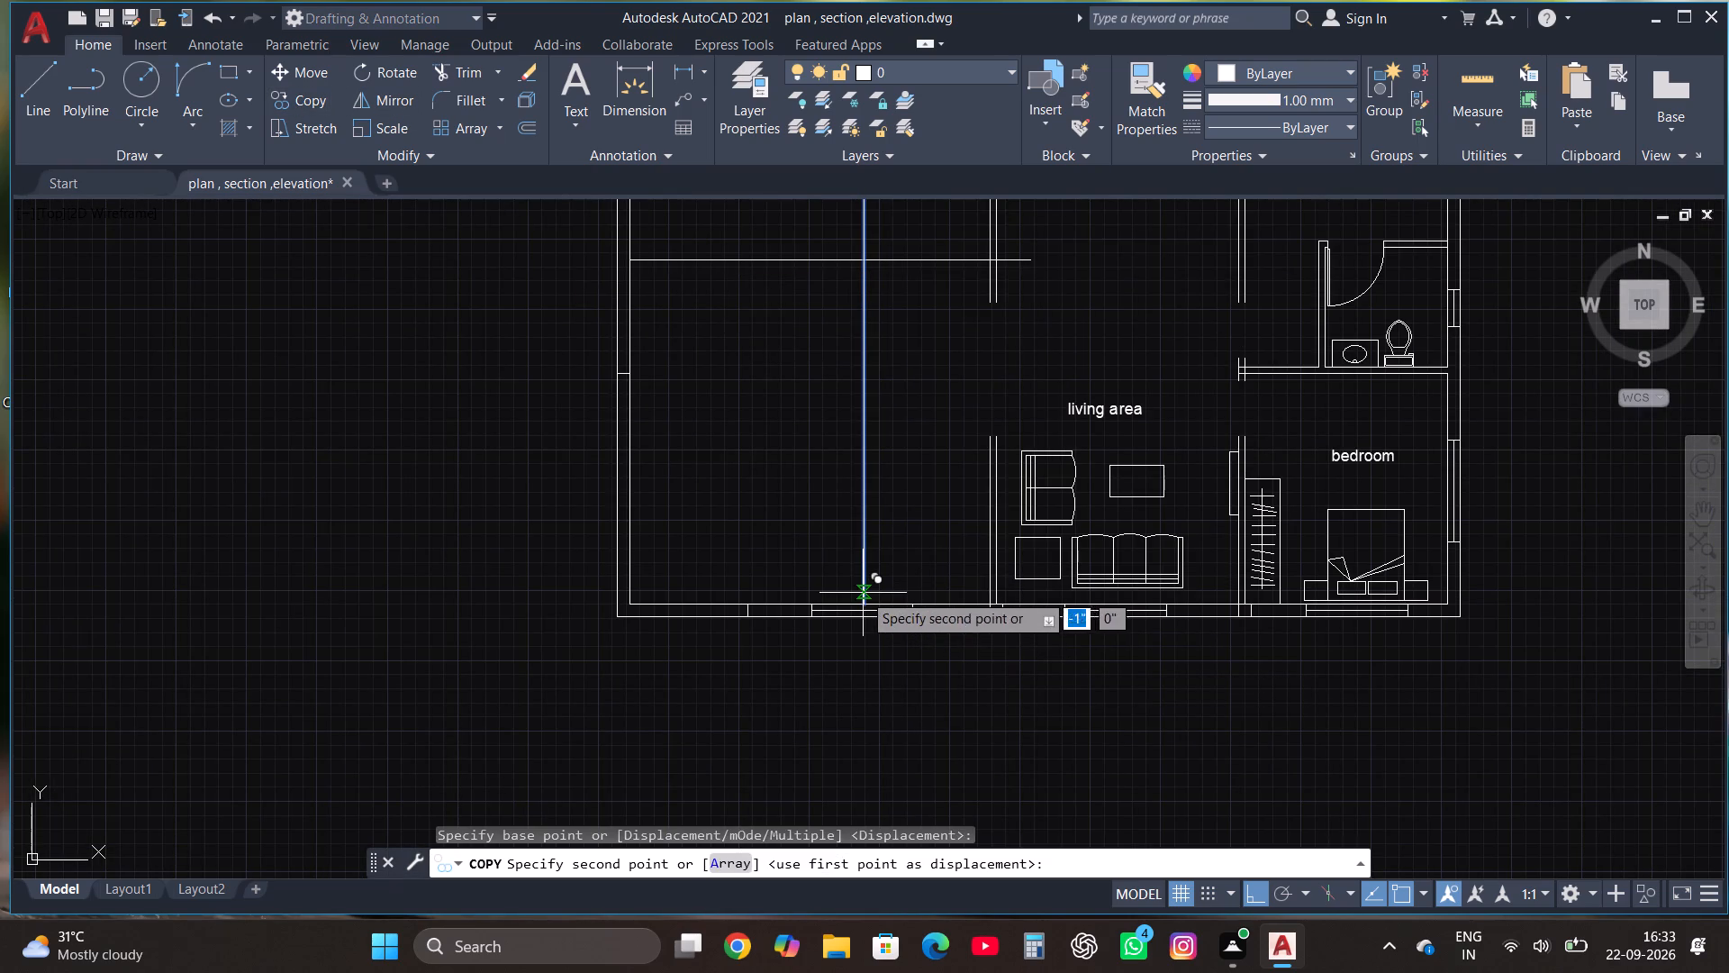
pyautogui.write('4.5"')
pyautogui.press('Return')
pyautogui.press('Escape')
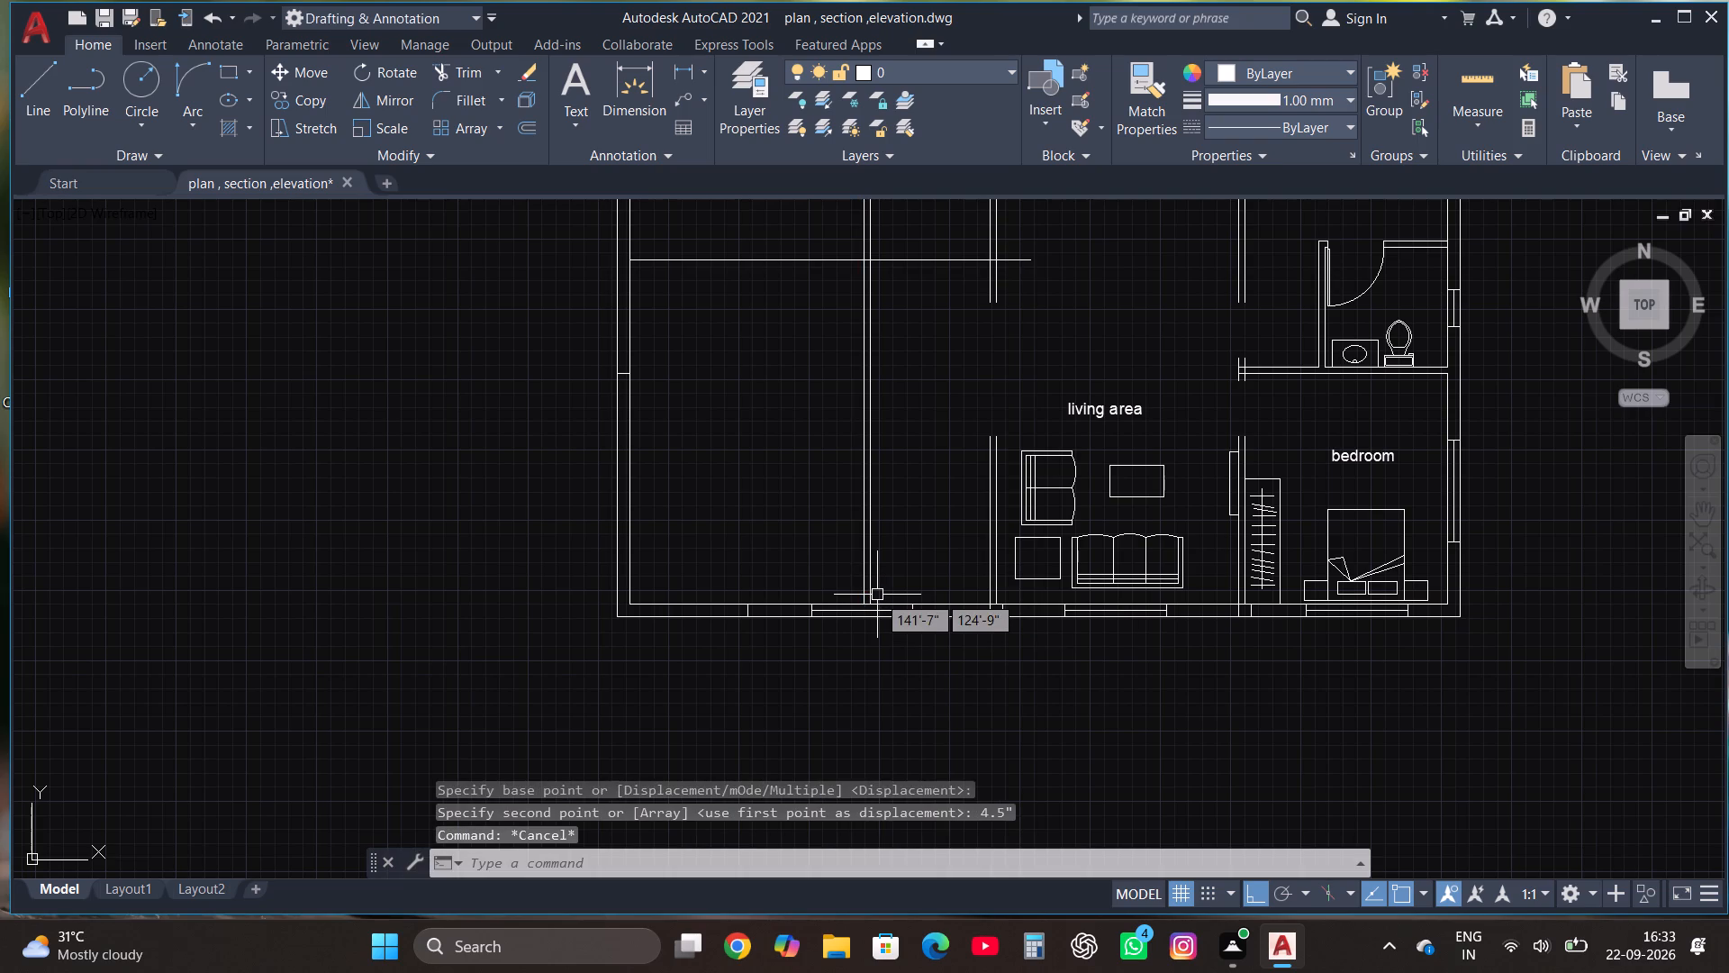
# Trim the western horizontal line's parts east of the new vertical partition, between it and the living area wall and beyond that wall.
pyautogui.scroll(-2, 877, 595)
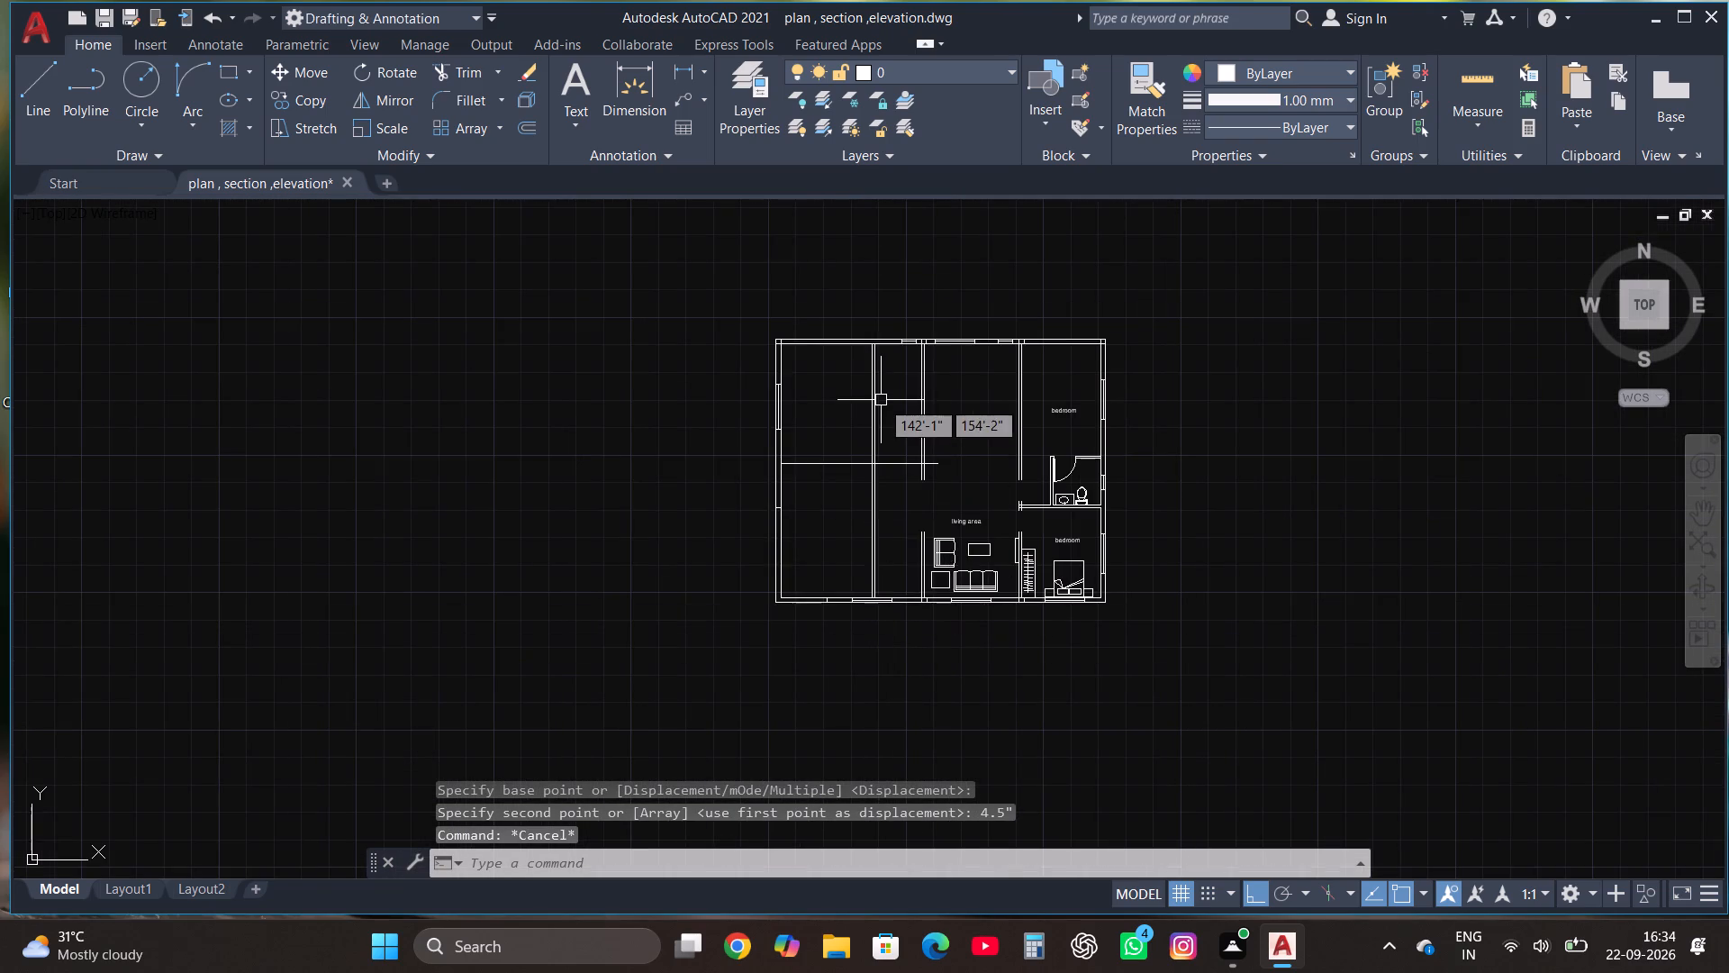
pyautogui.scroll(1, 881, 400)
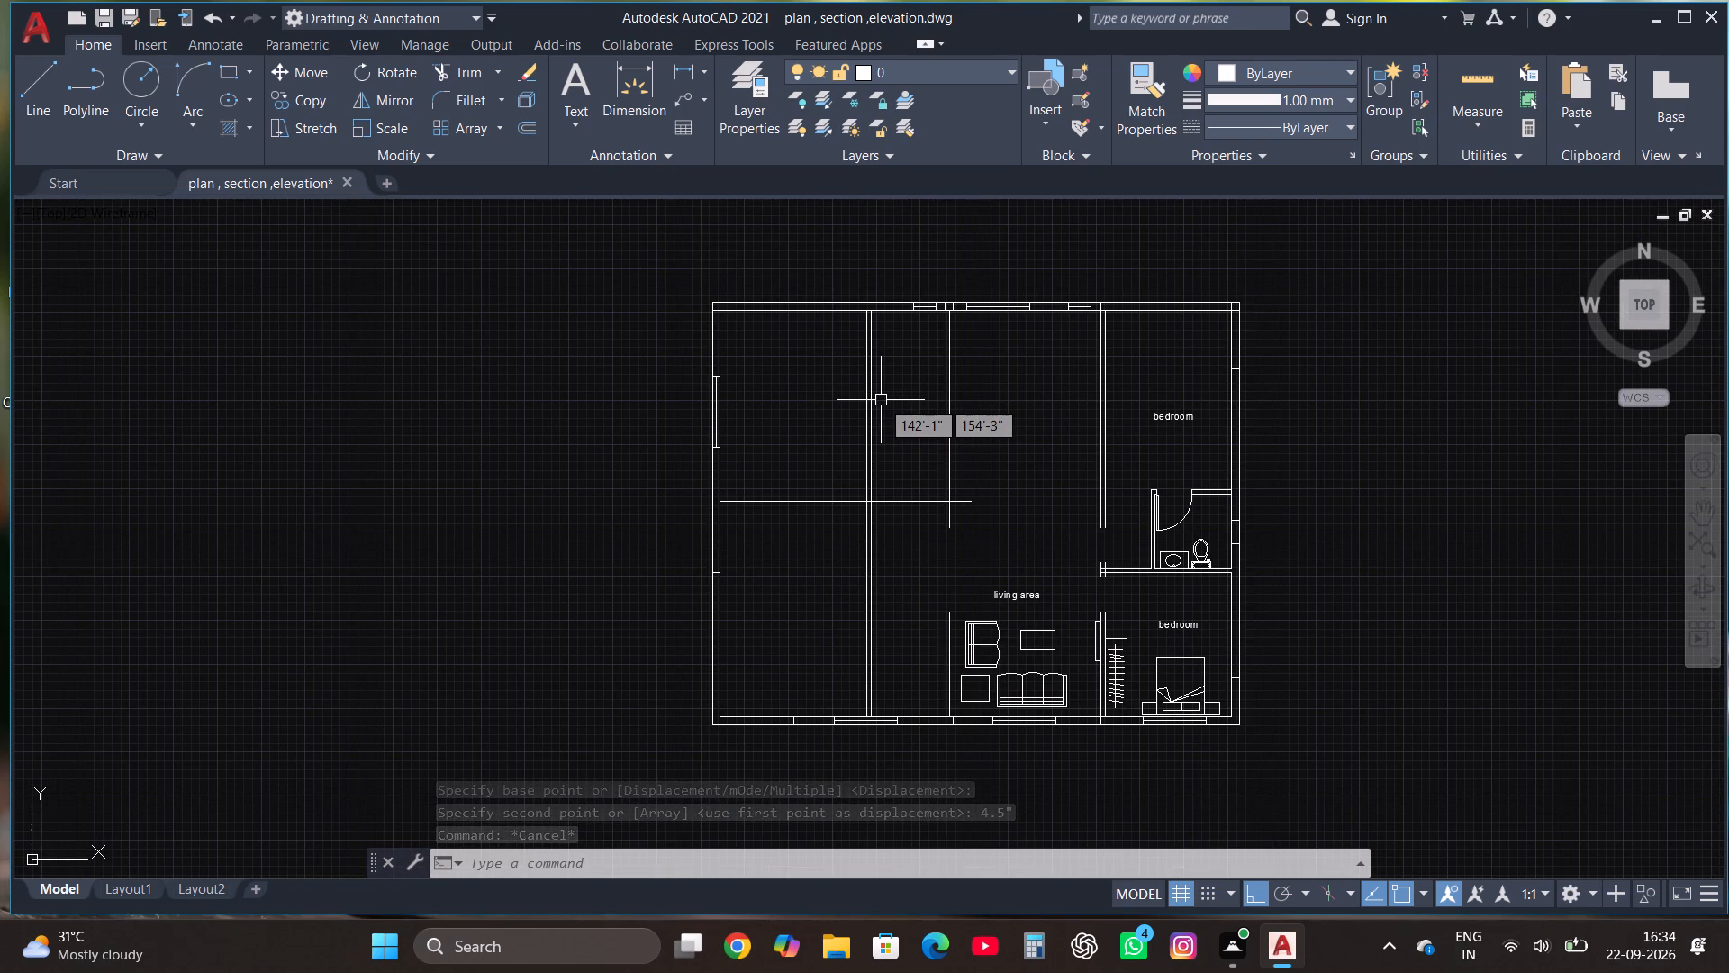
pyautogui.scroll(1, 900, 504)
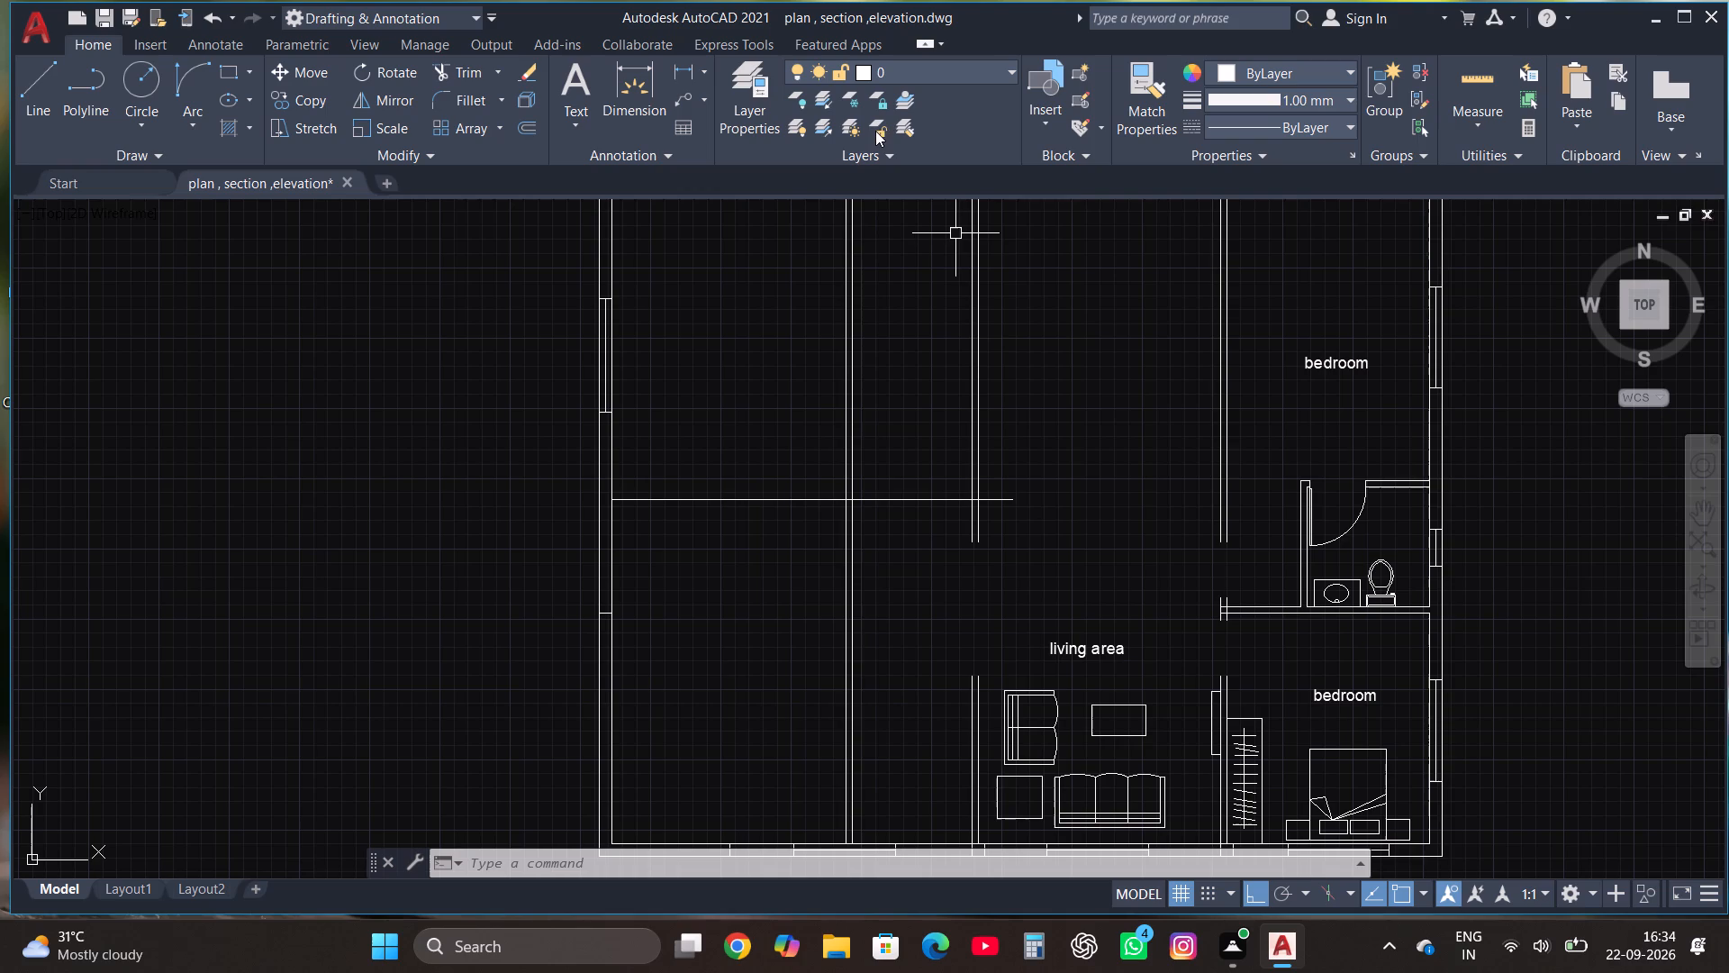
pyautogui.click(456, 68)
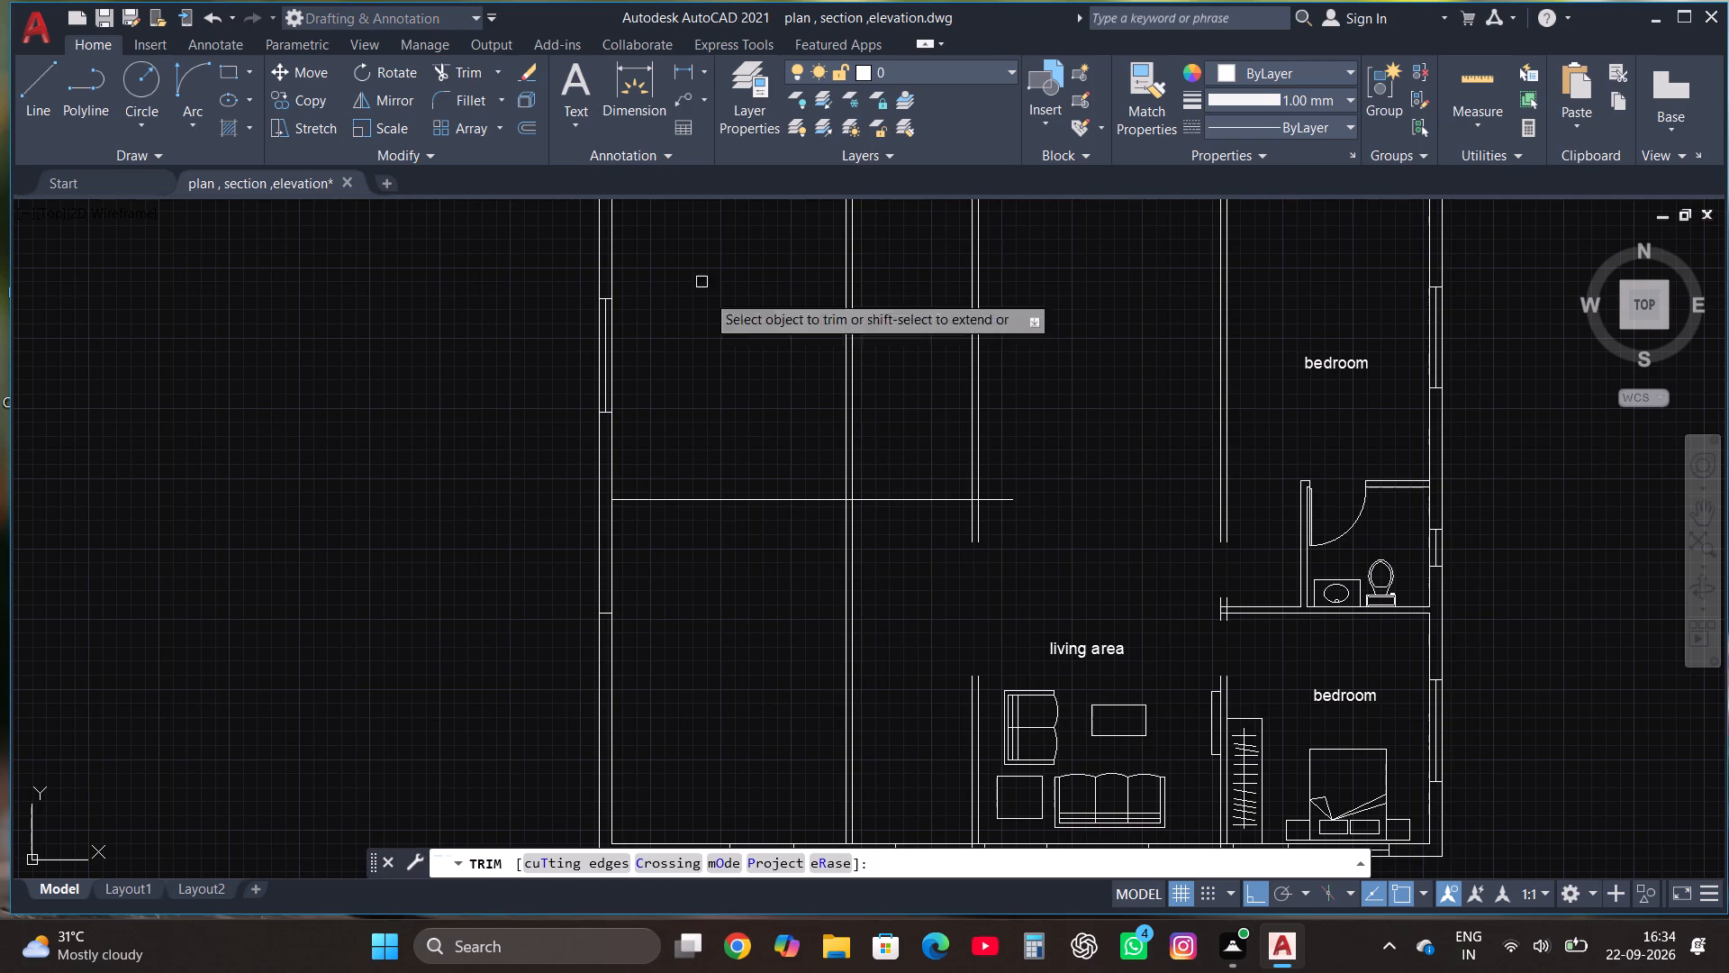
pyautogui.click(930, 530)
pyautogui.click(906, 341)
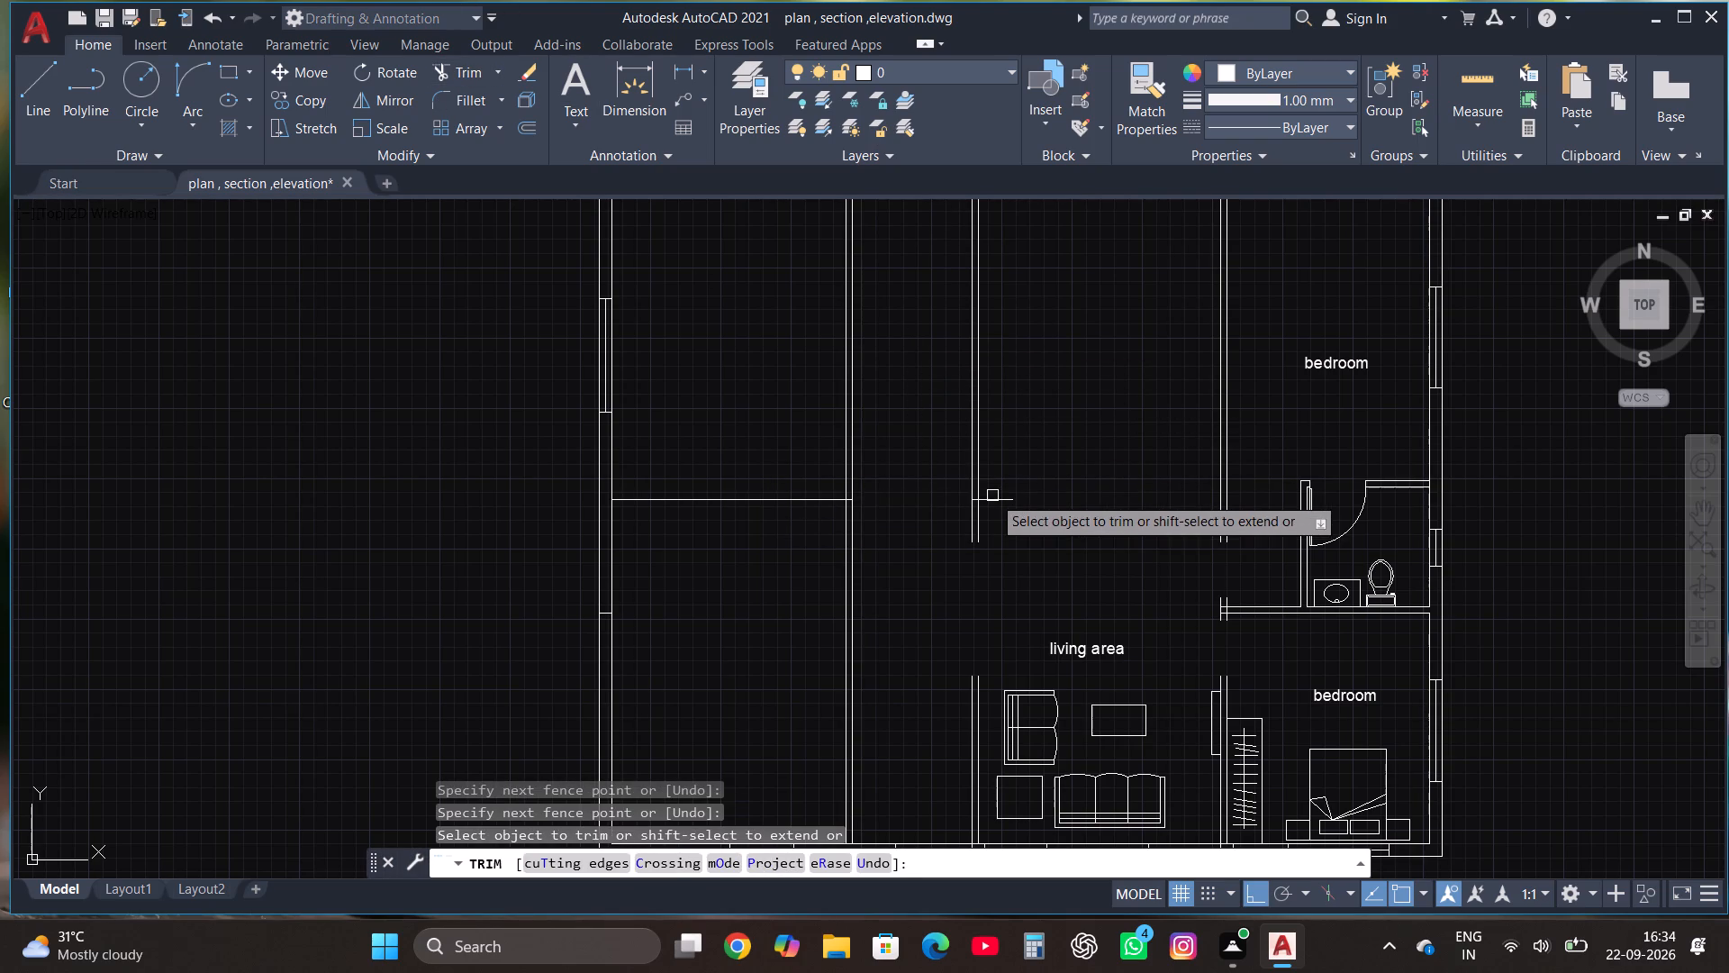
pyautogui.click(998, 502)
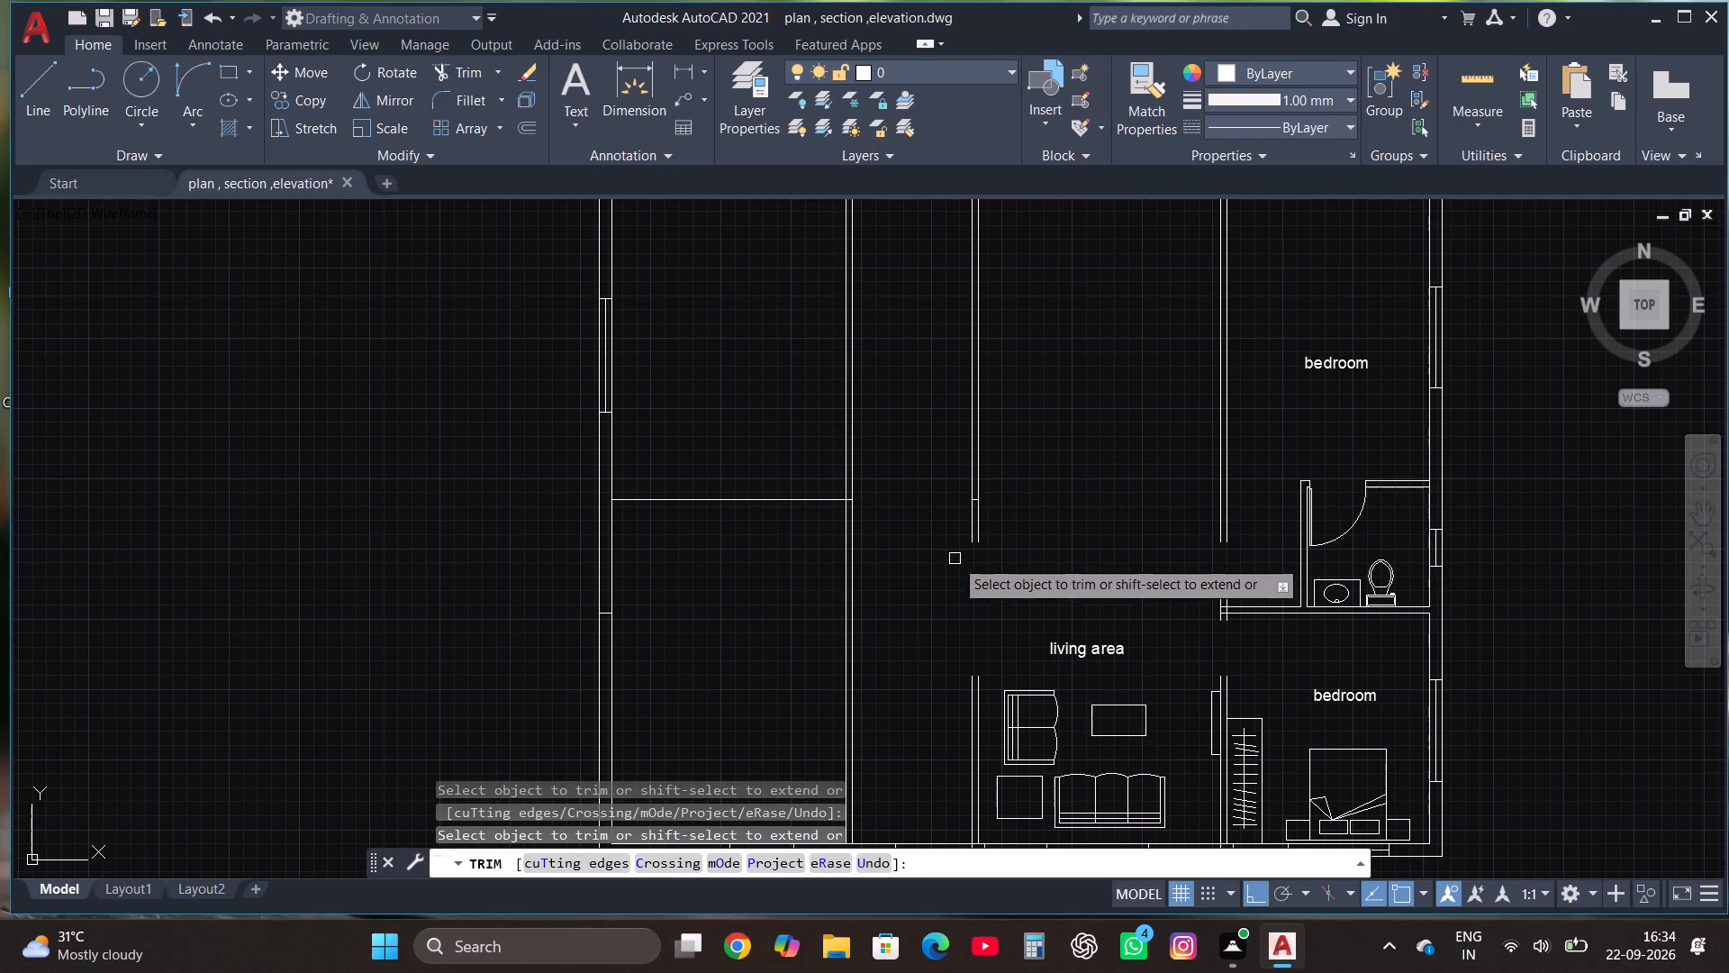
pyautogui.press('Escape')
# Copy the remaining western horizontal line 4.5" to the north to form a double-line cross partition.
pyautogui.click(709, 500)
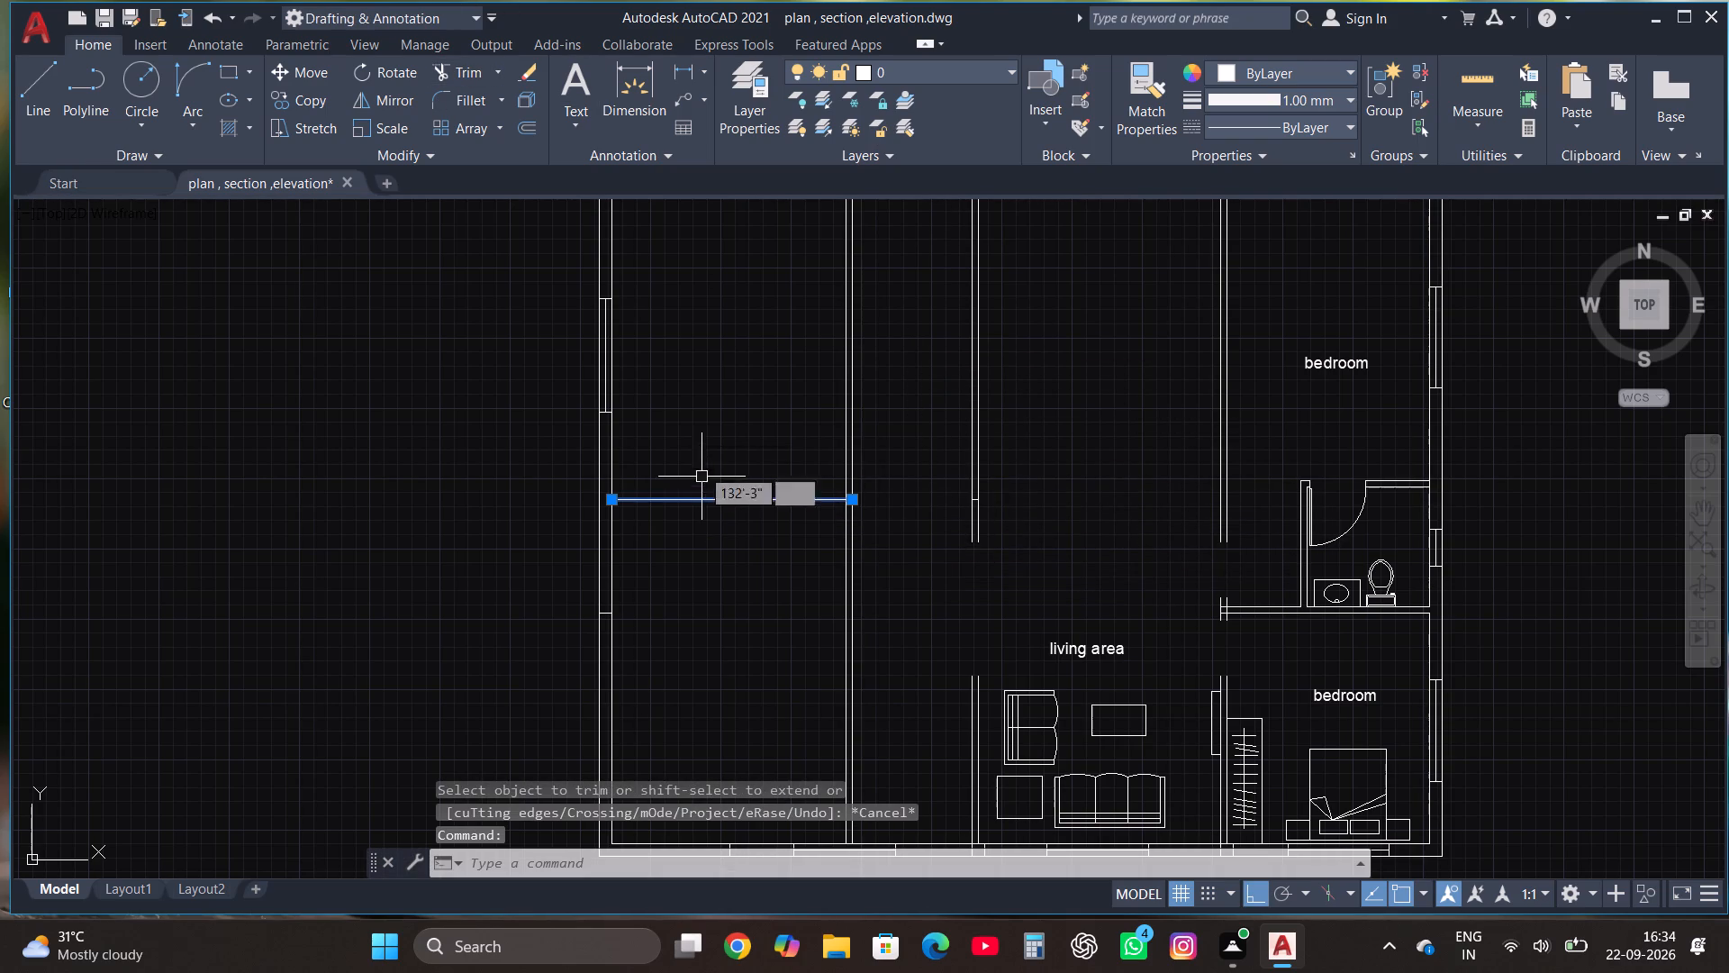
pyautogui.click(303, 105)
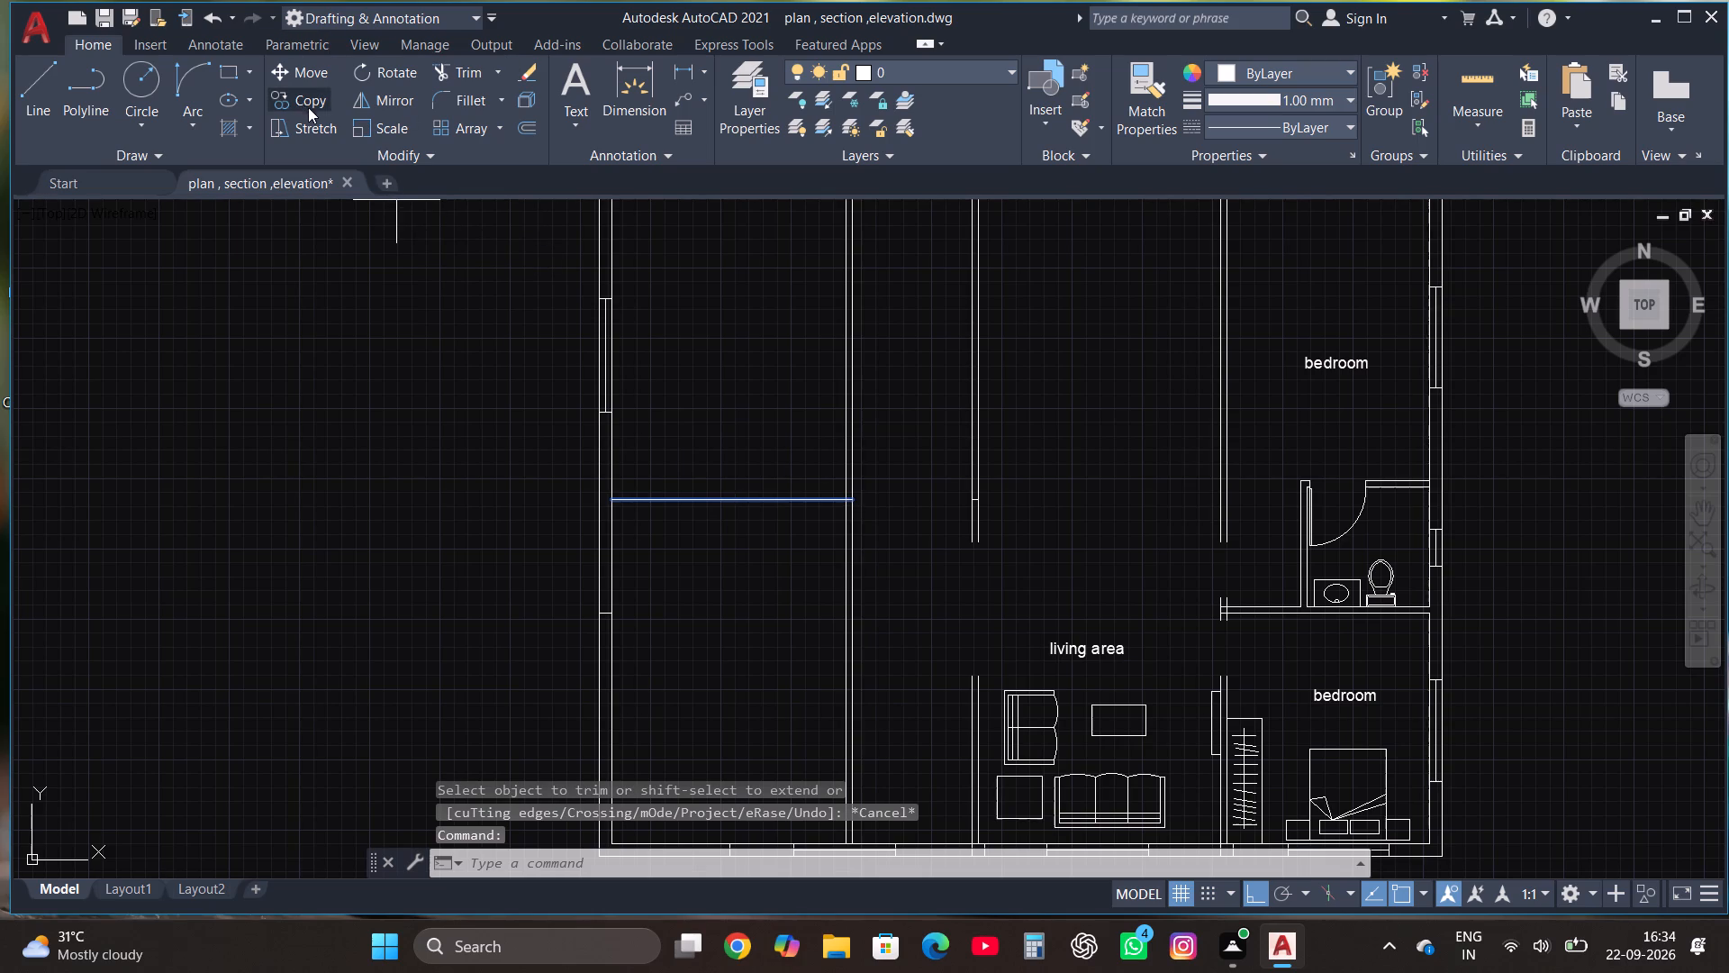
pyautogui.click(661, 500)
pyautogui.write('4.5"')
pyautogui.press('Return')
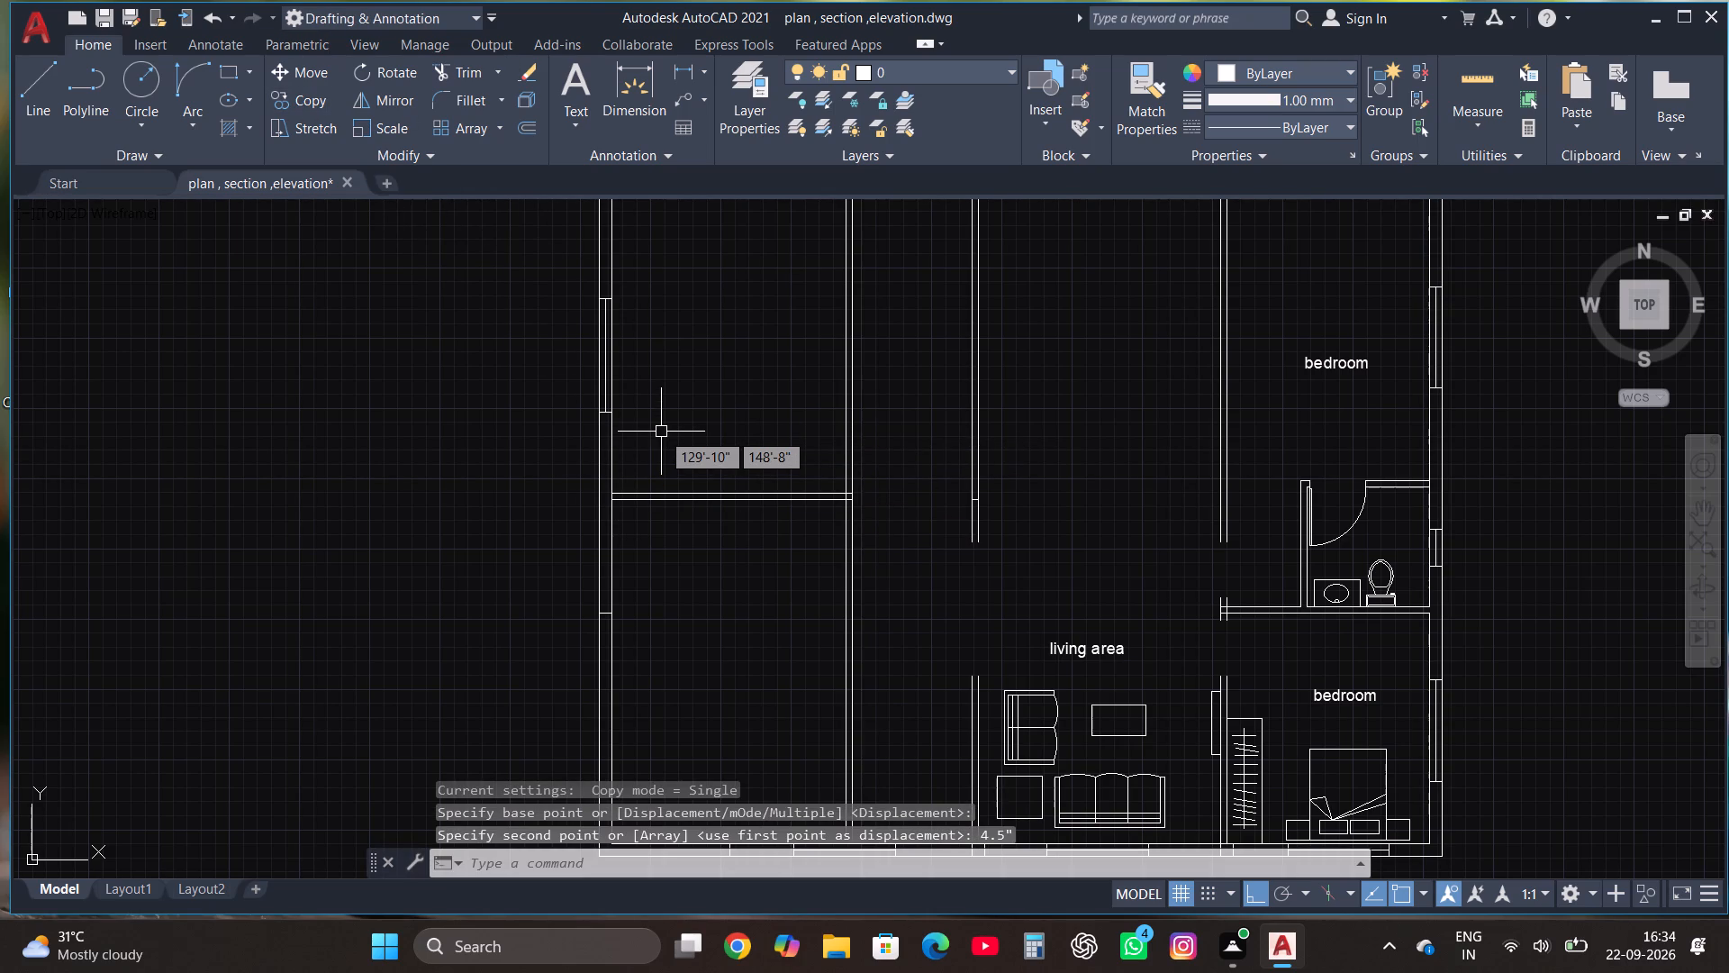
pyautogui.press('Escape')
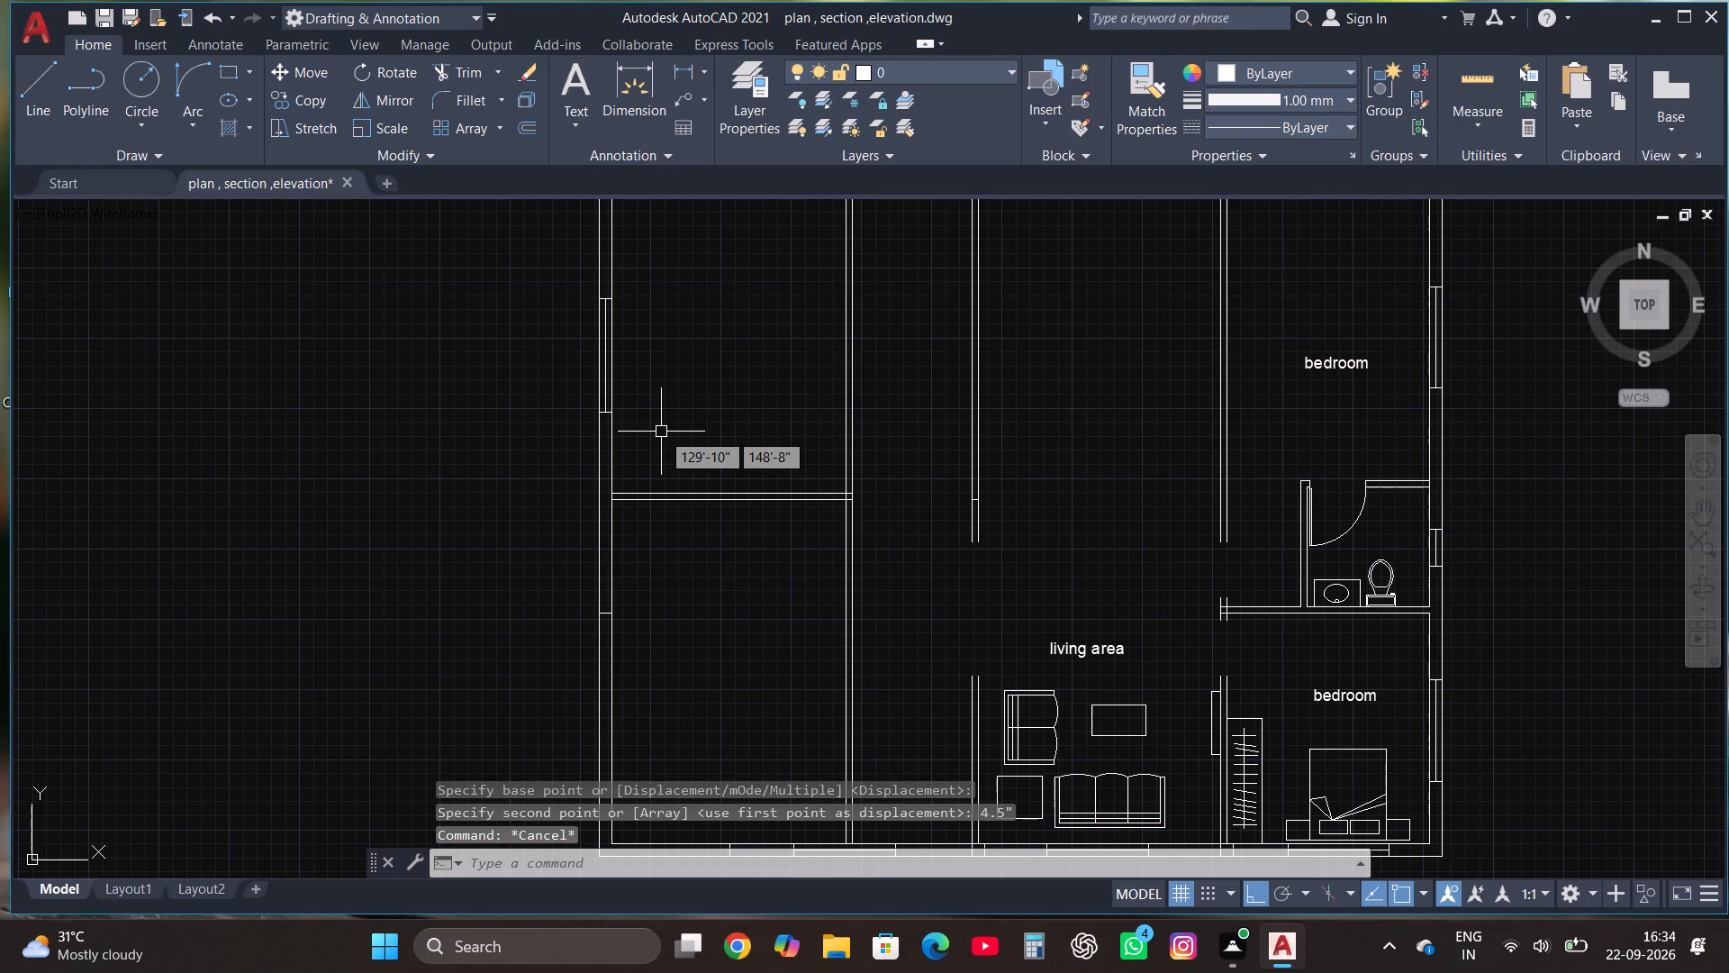
# Draw a horizontal line level with the cross partition's north line, from east of the vertical partition across both middle walls into the bedroom.
pyautogui.scroll(-2, 661, 432)
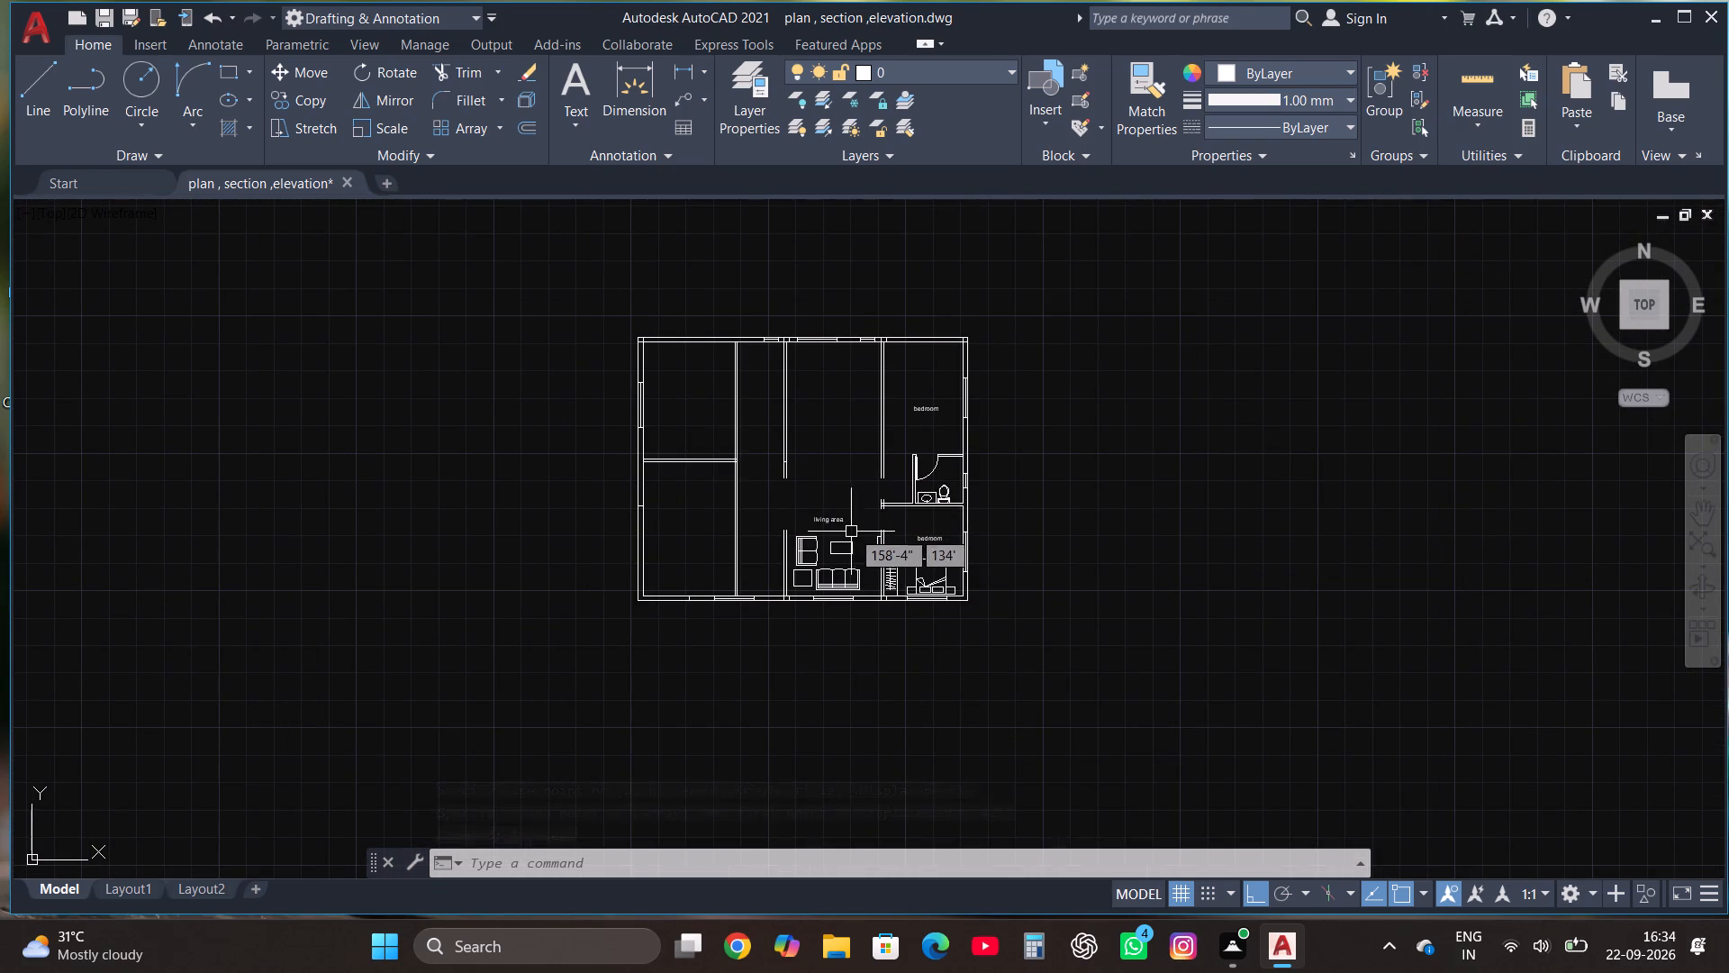
pyautogui.scroll(1, 840, 281)
pyautogui.scroll(2, 837, 364)
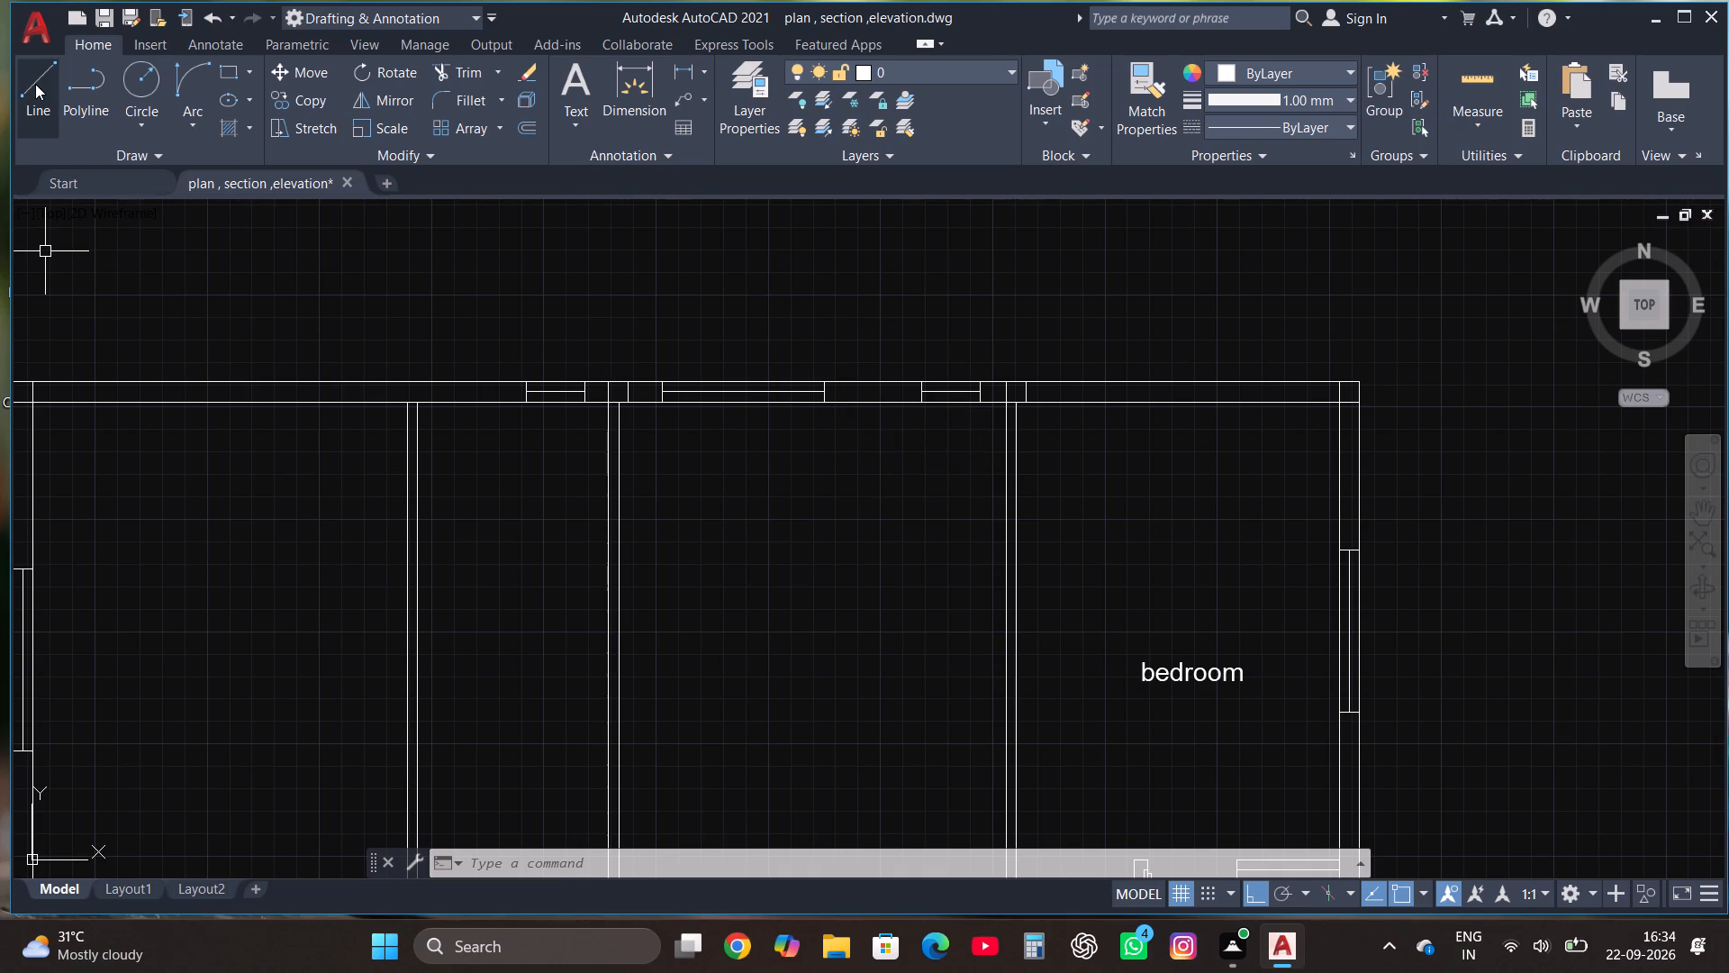
pyautogui.scroll(-1, 409, 336)
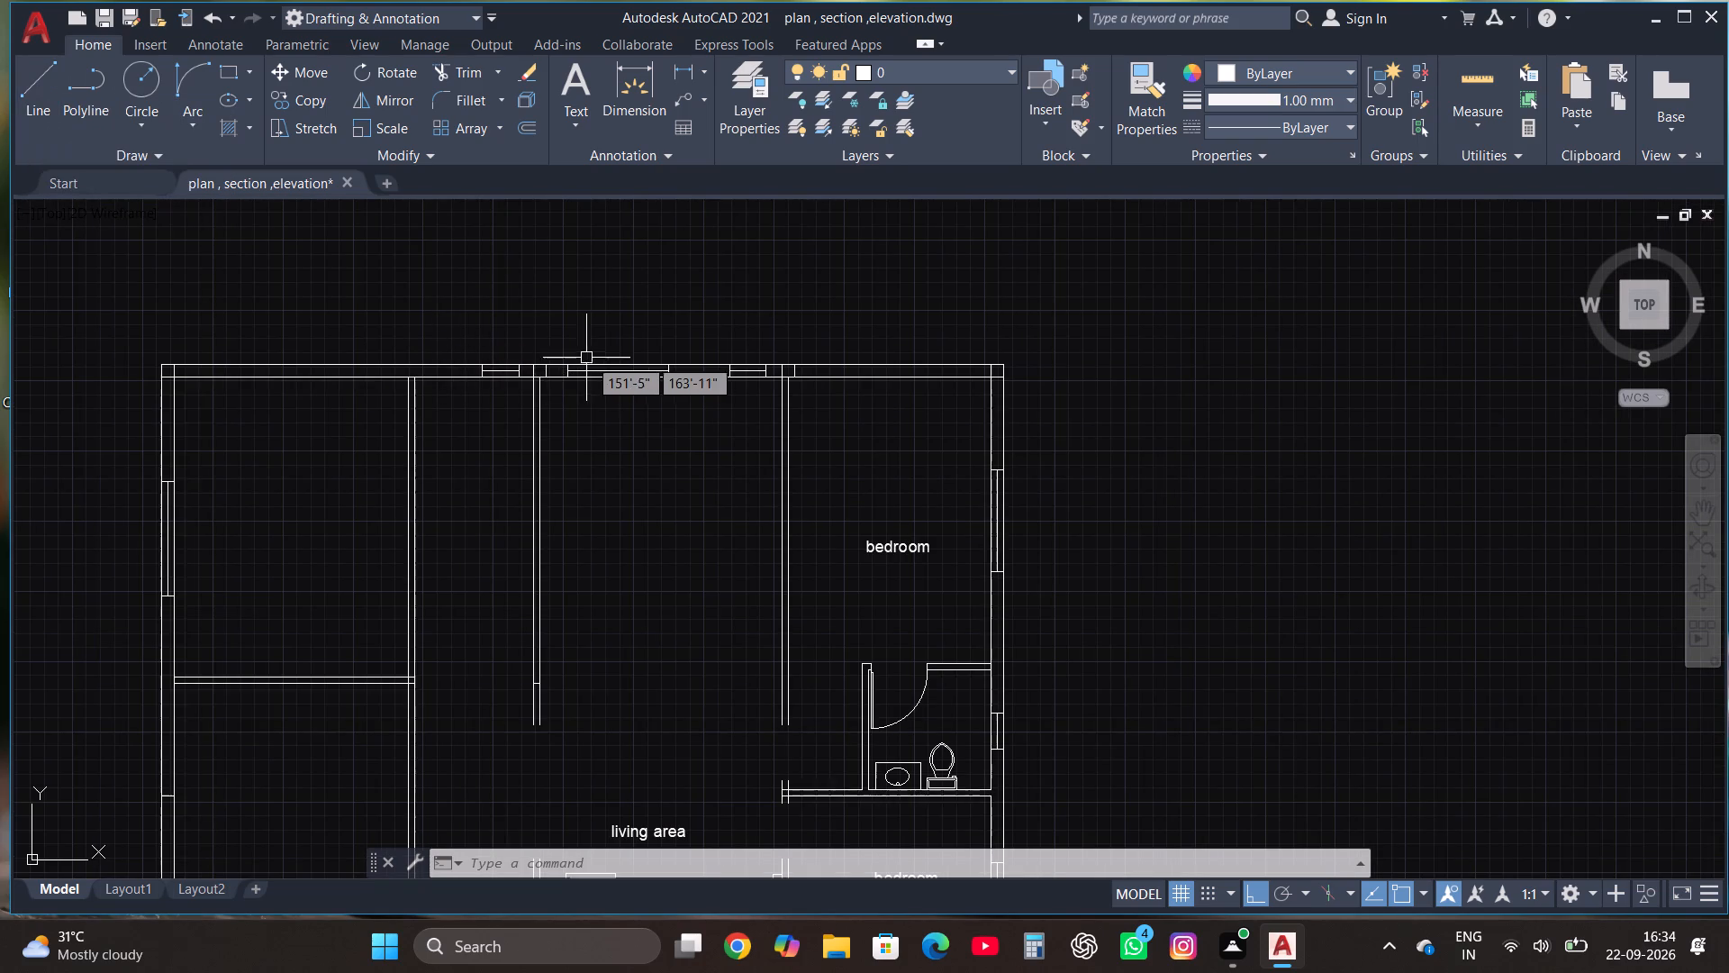
pyautogui.scroll(-1, 590, 362)
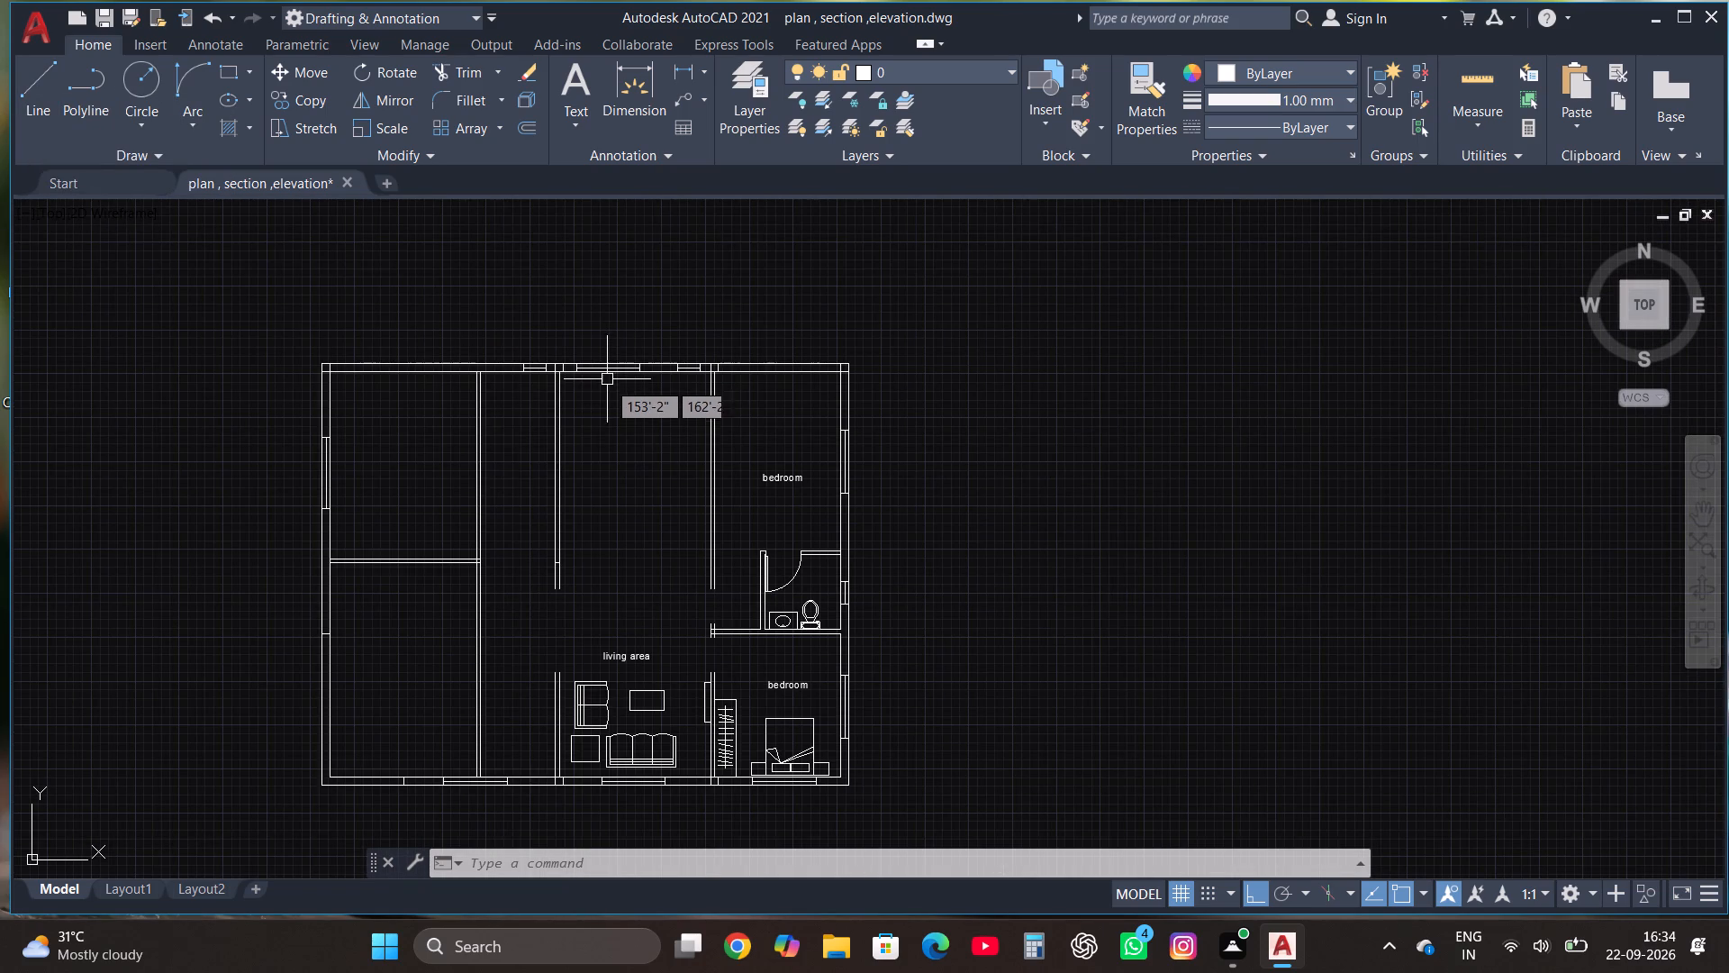
pyautogui.click(44, 86)
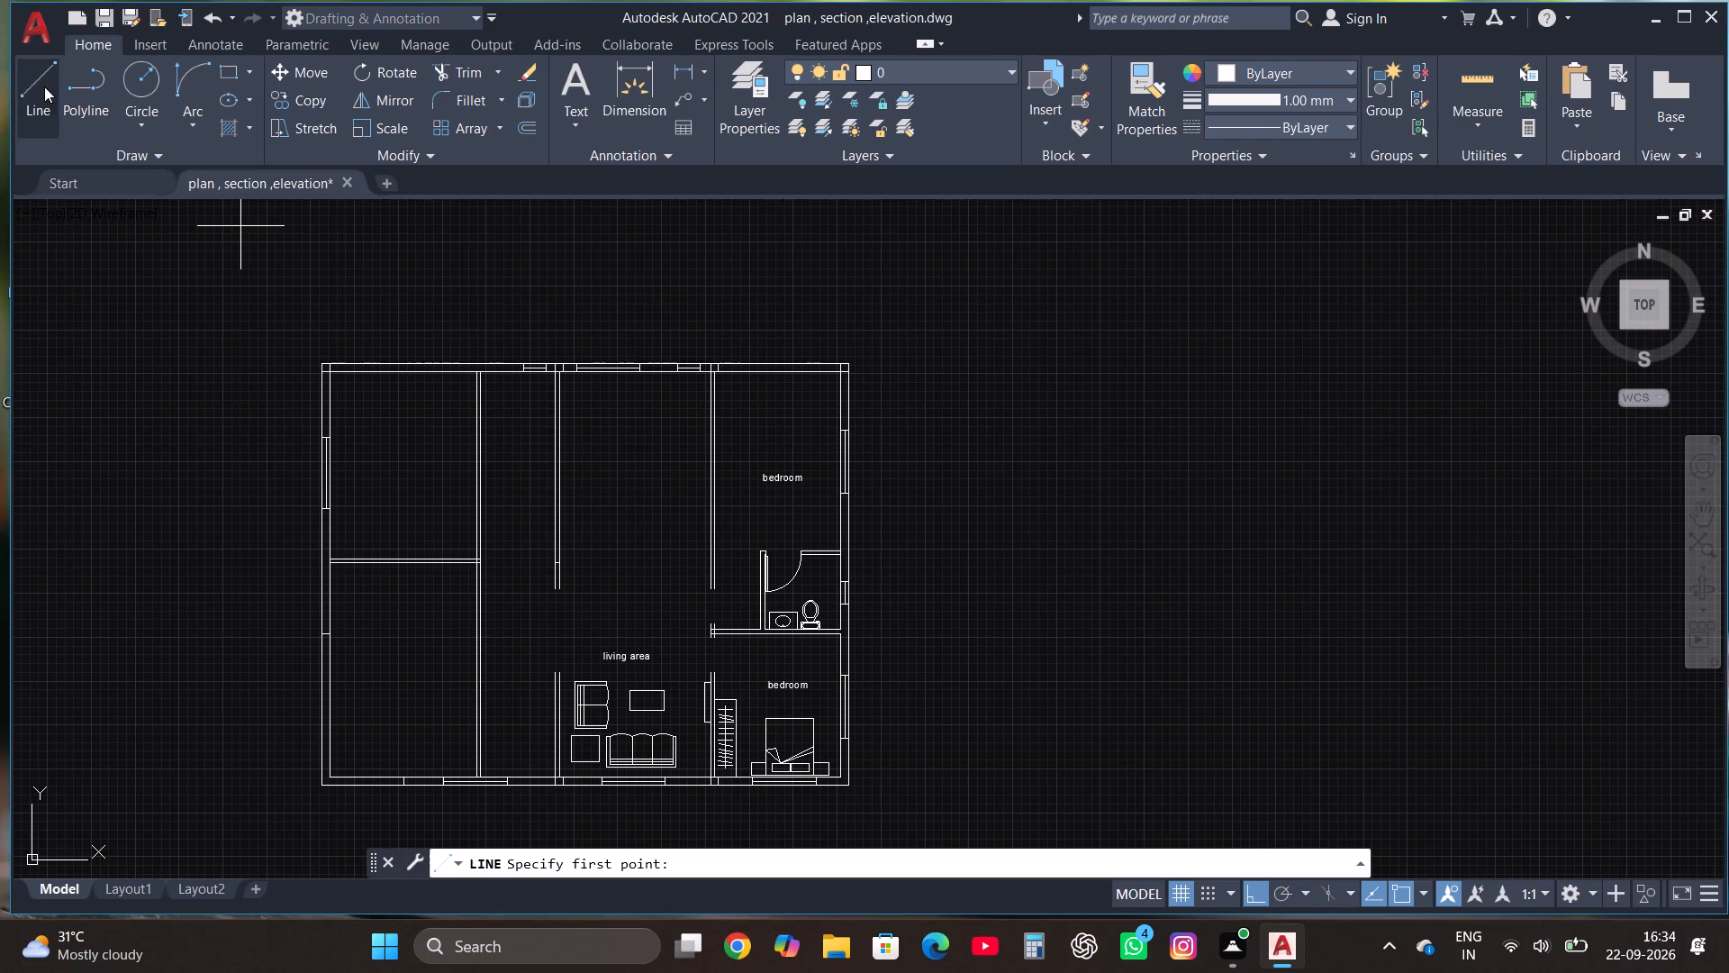
pyautogui.scroll(1, 533, 572)
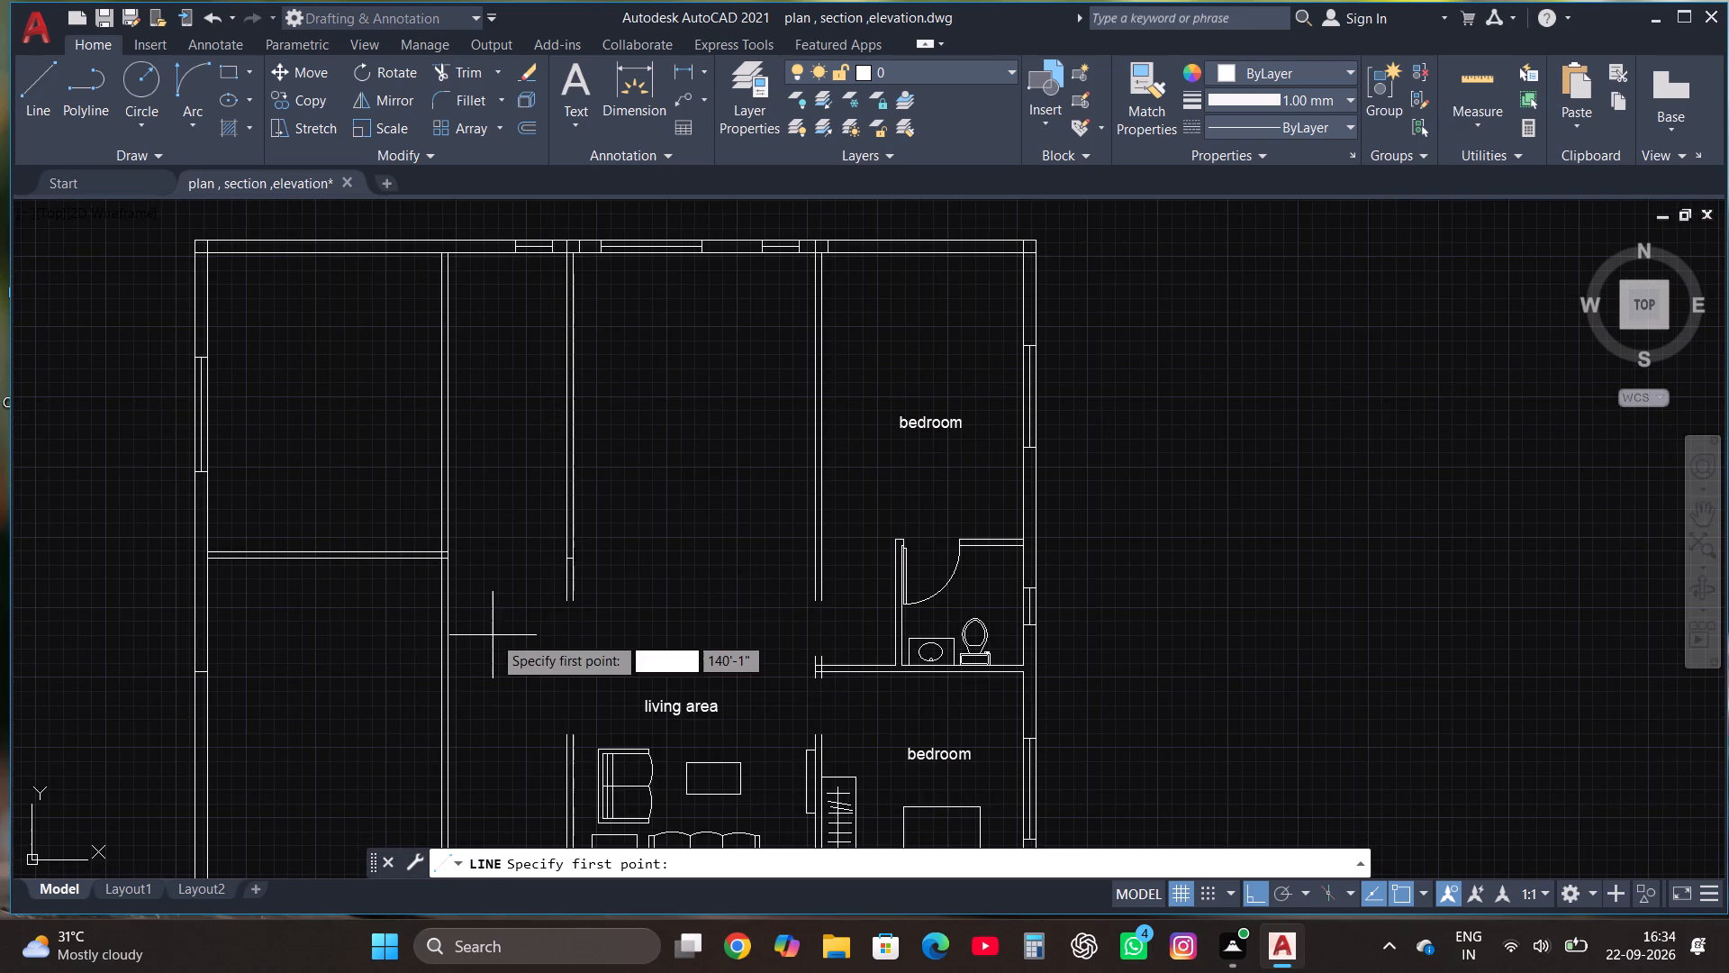
pyautogui.scroll(1, 493, 635)
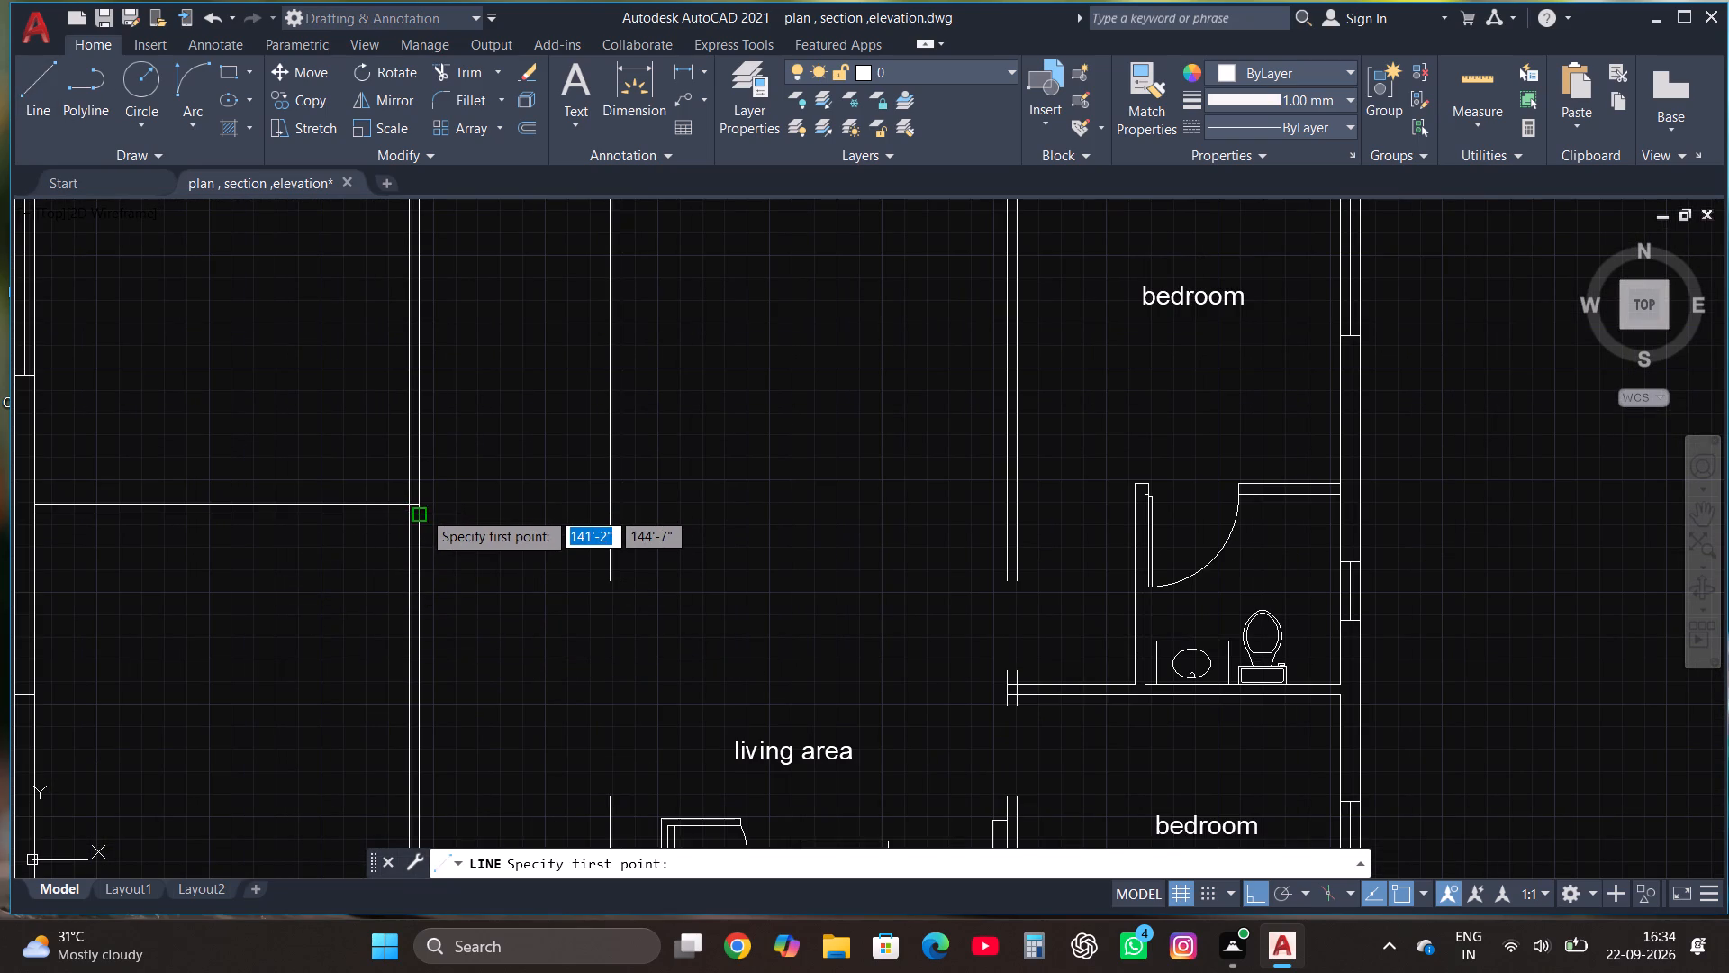
pyautogui.click(462, 505)
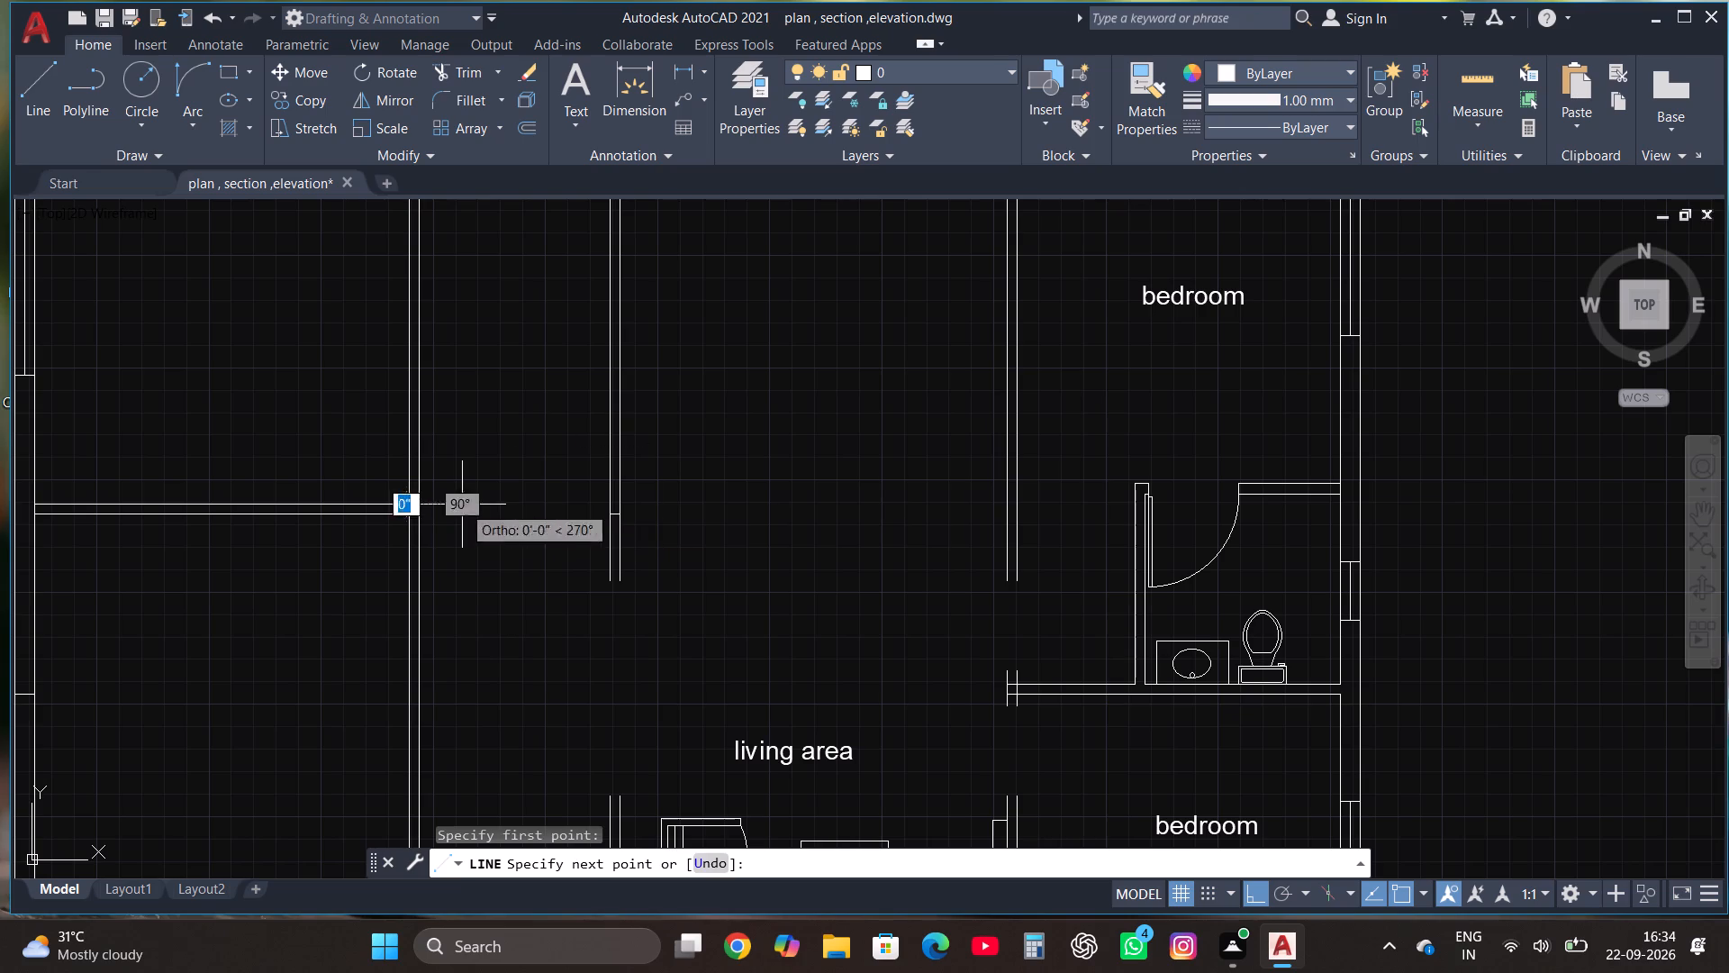
pyautogui.click(1070, 505)
pyautogui.press('Escape')
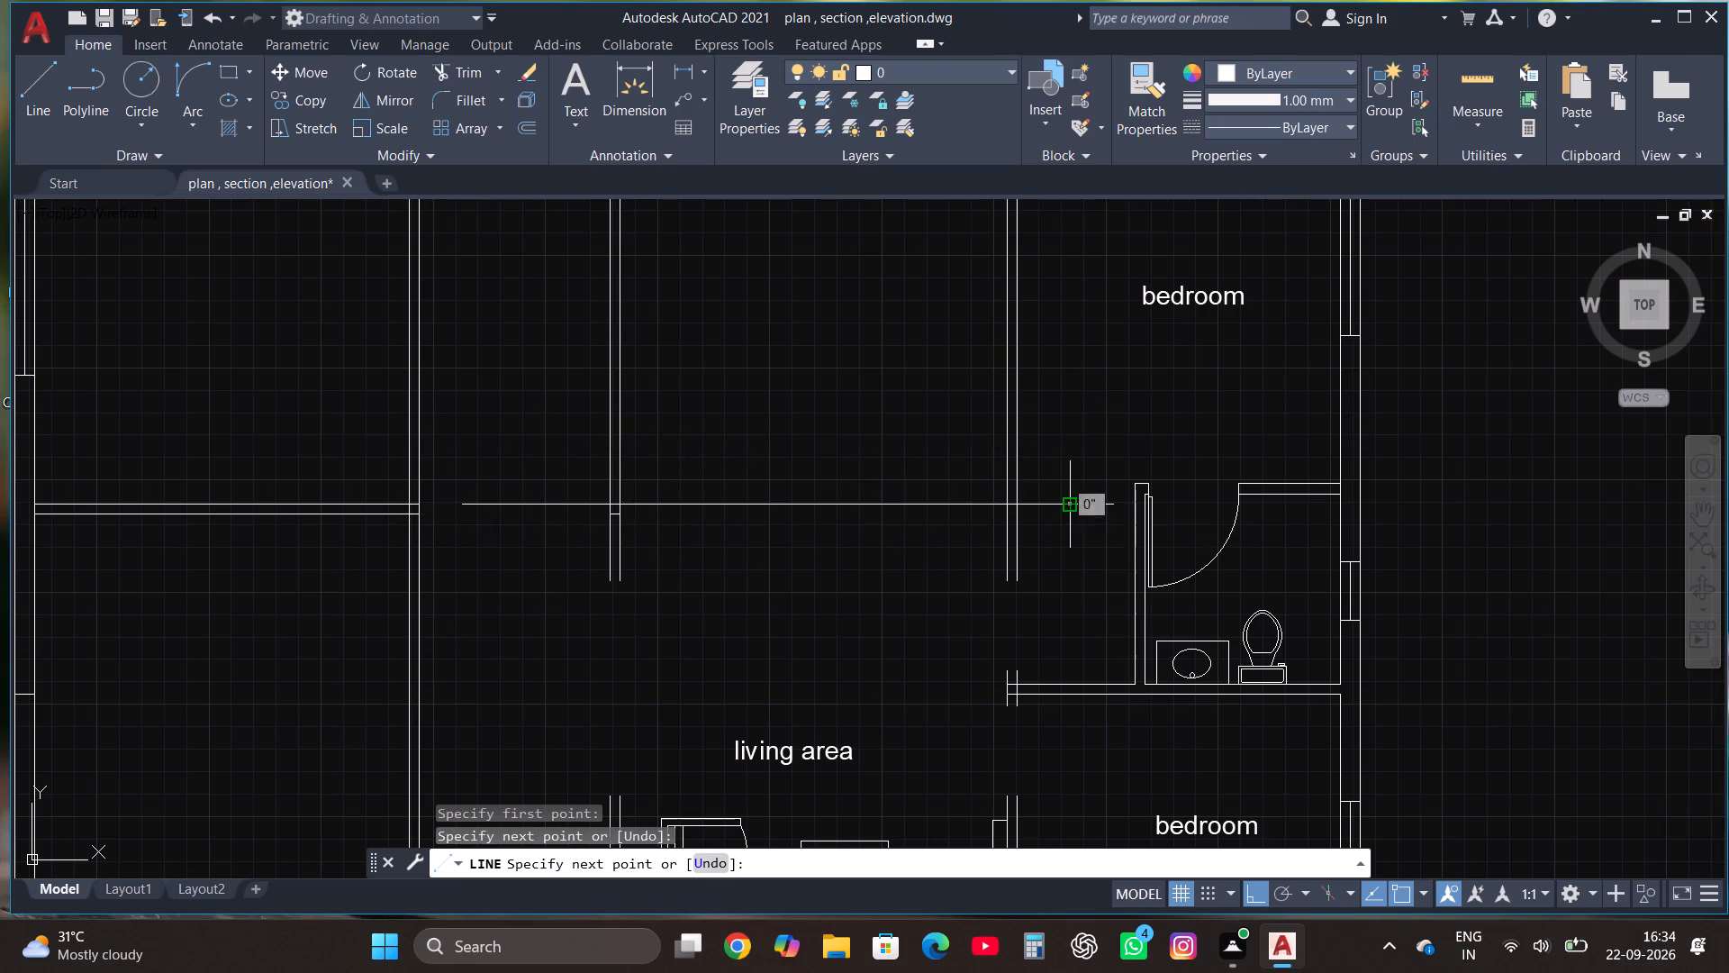
# Trim the new horizontal line's overhangs beyond both middle walls and the upper wall ends projecting south of it.
pyautogui.click(454, 71)
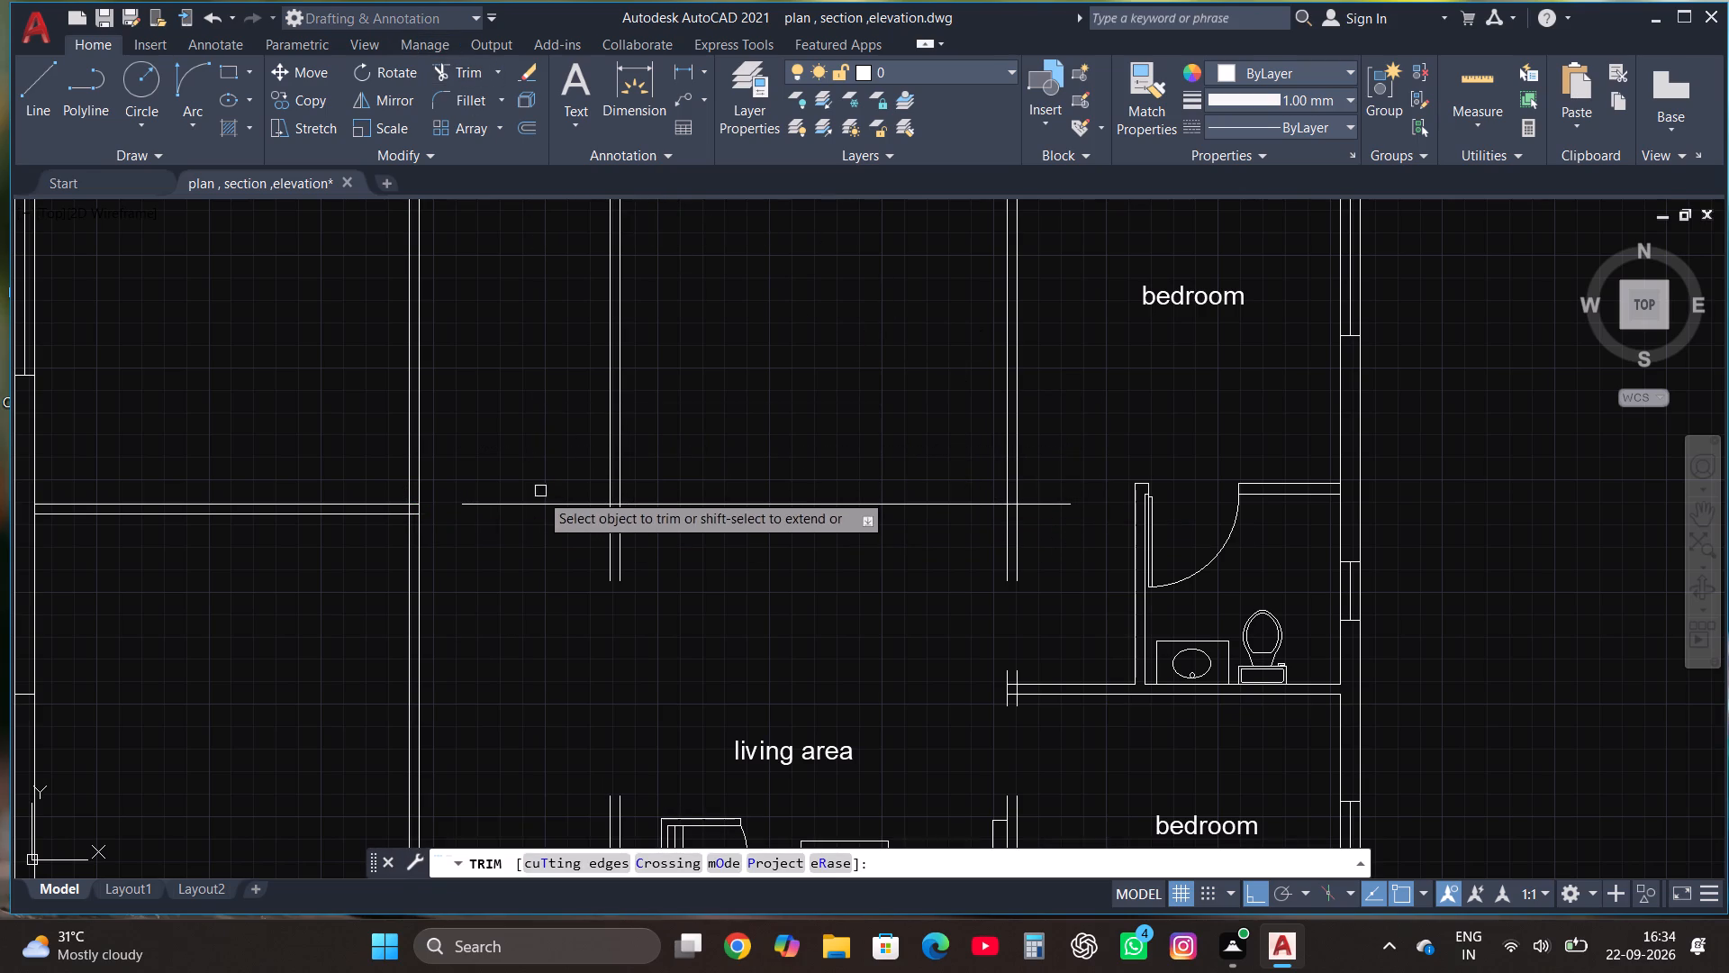
pyautogui.click(547, 506)
pyautogui.click(590, 536)
pyautogui.click(676, 551)
pyautogui.click(850, 568)
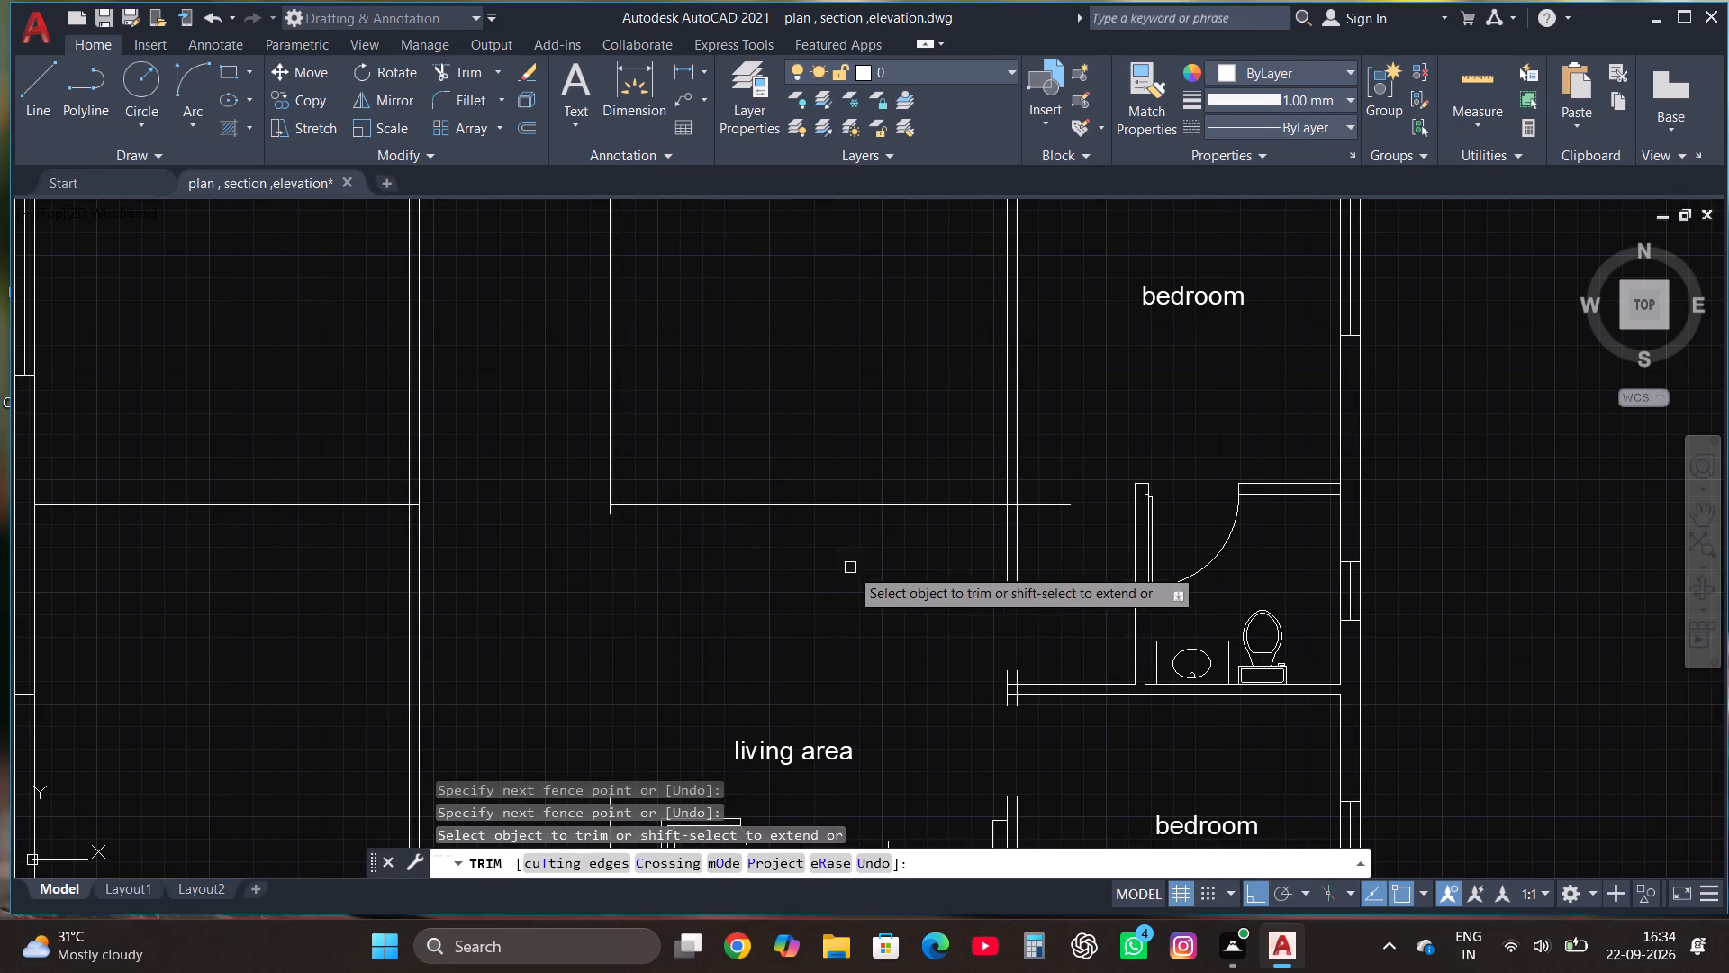
pyautogui.click(1037, 541)
pyautogui.click(1039, 499)
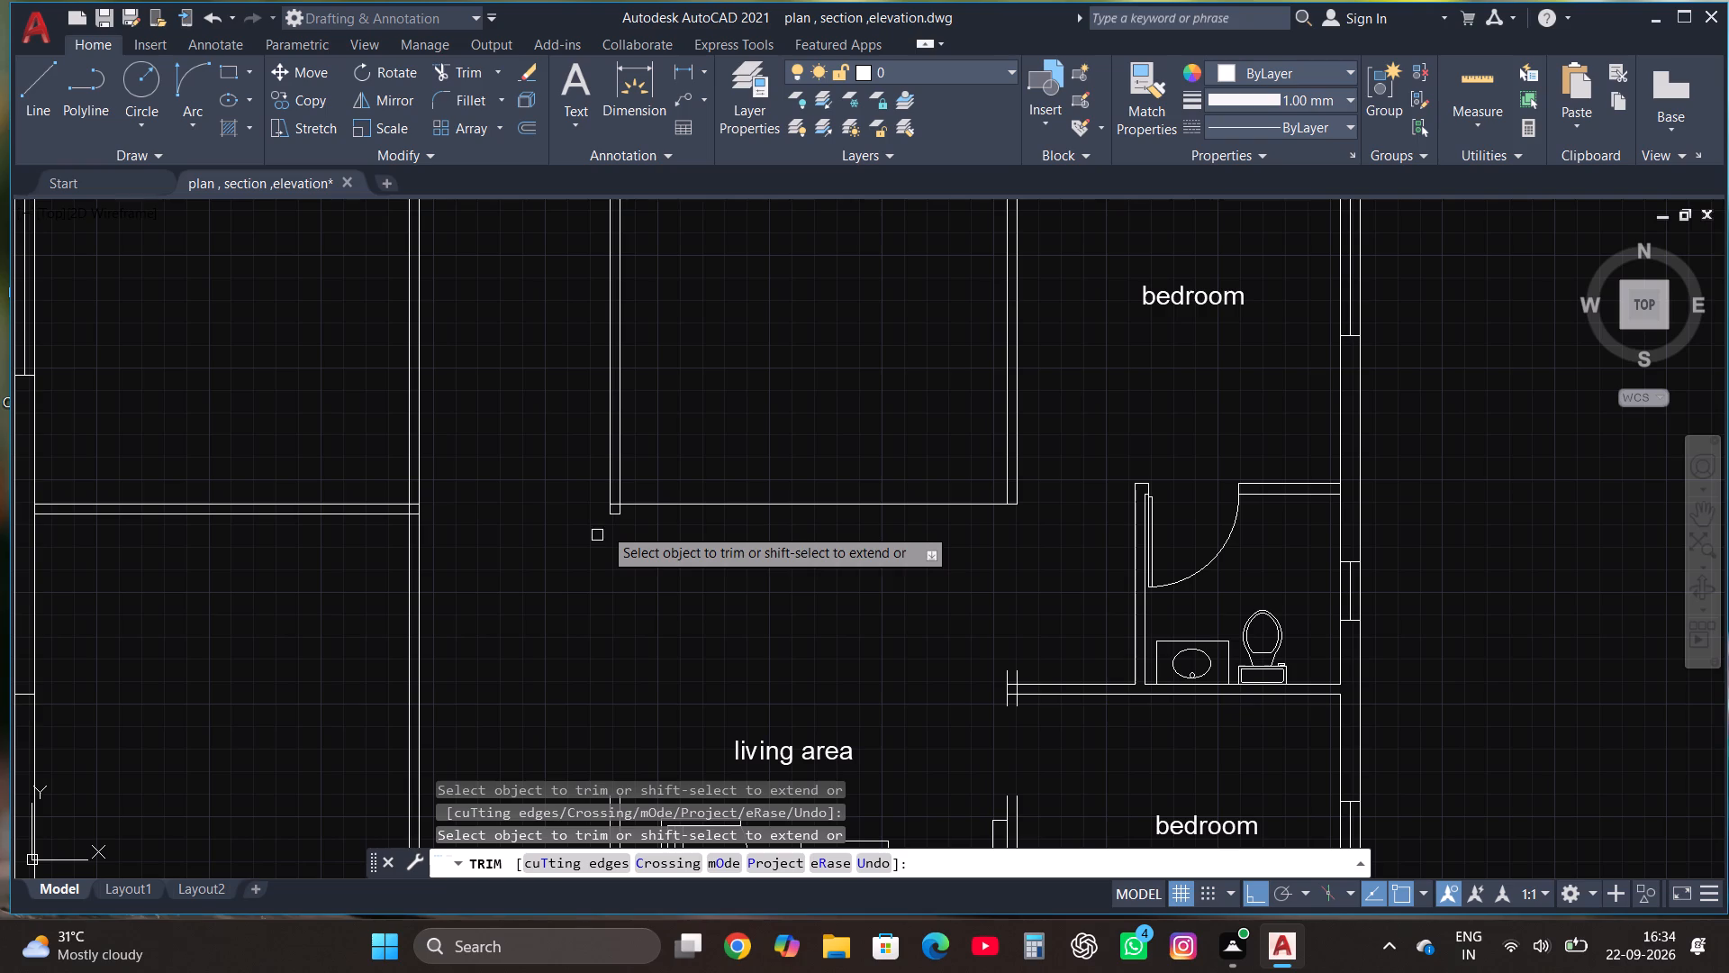
pyautogui.click(611, 517)
pyautogui.click(611, 515)
pyautogui.click(618, 514)
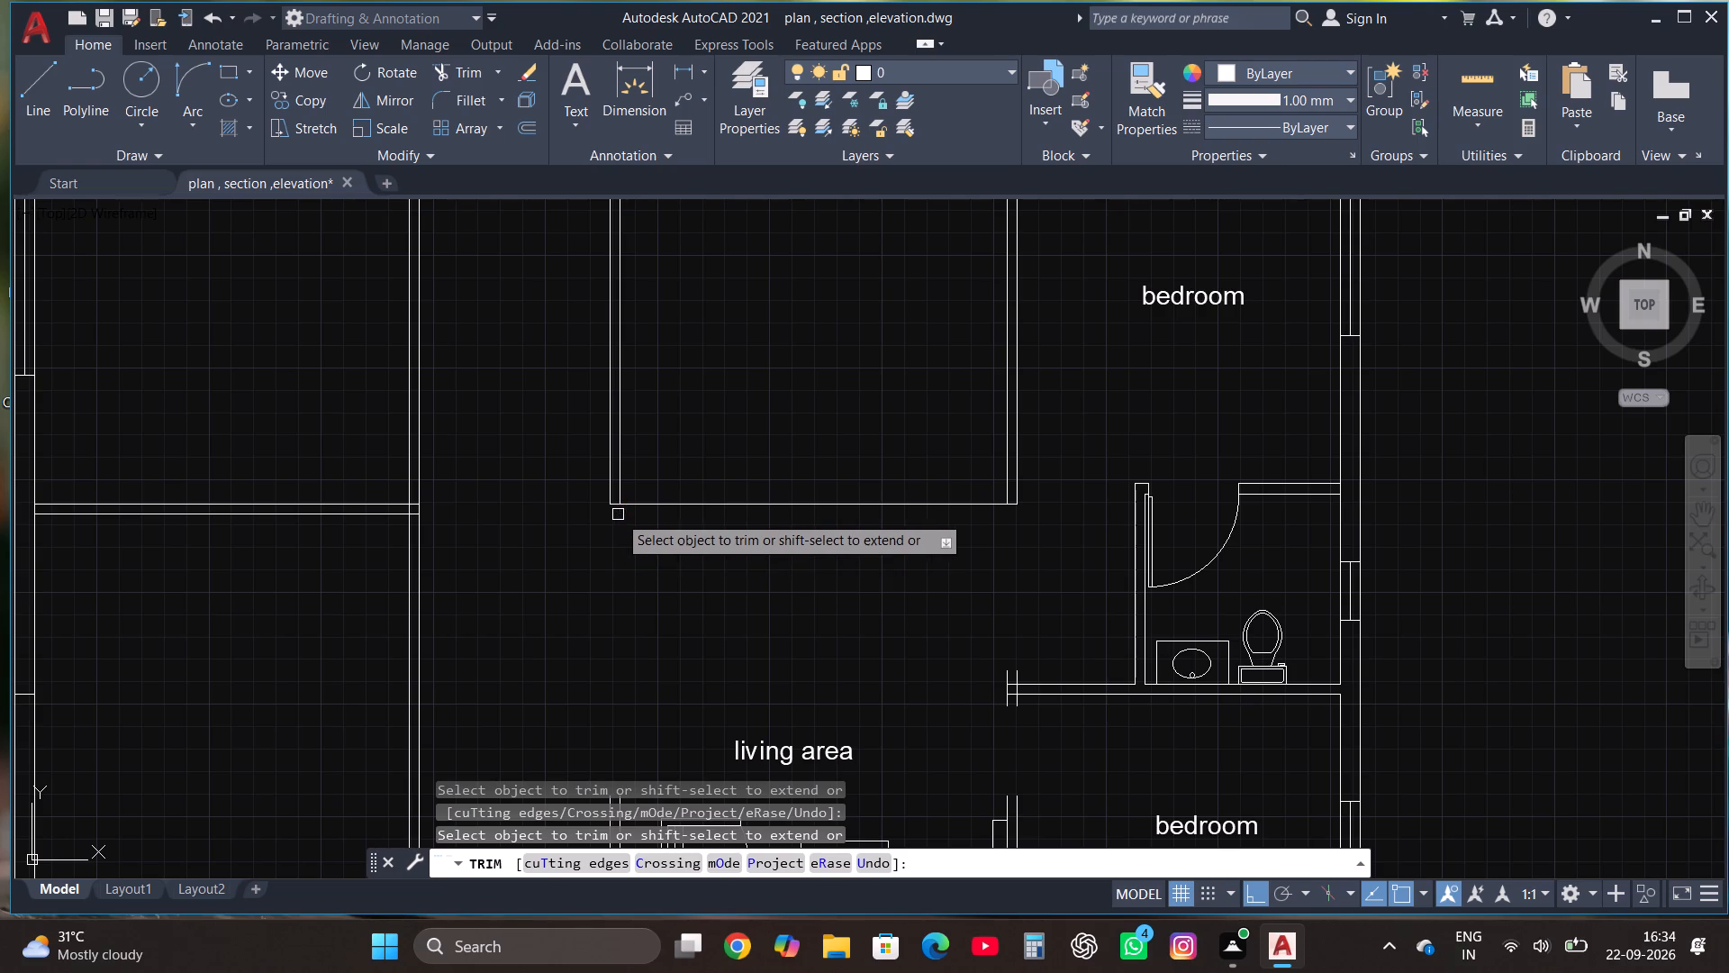
pyautogui.press('Escape')
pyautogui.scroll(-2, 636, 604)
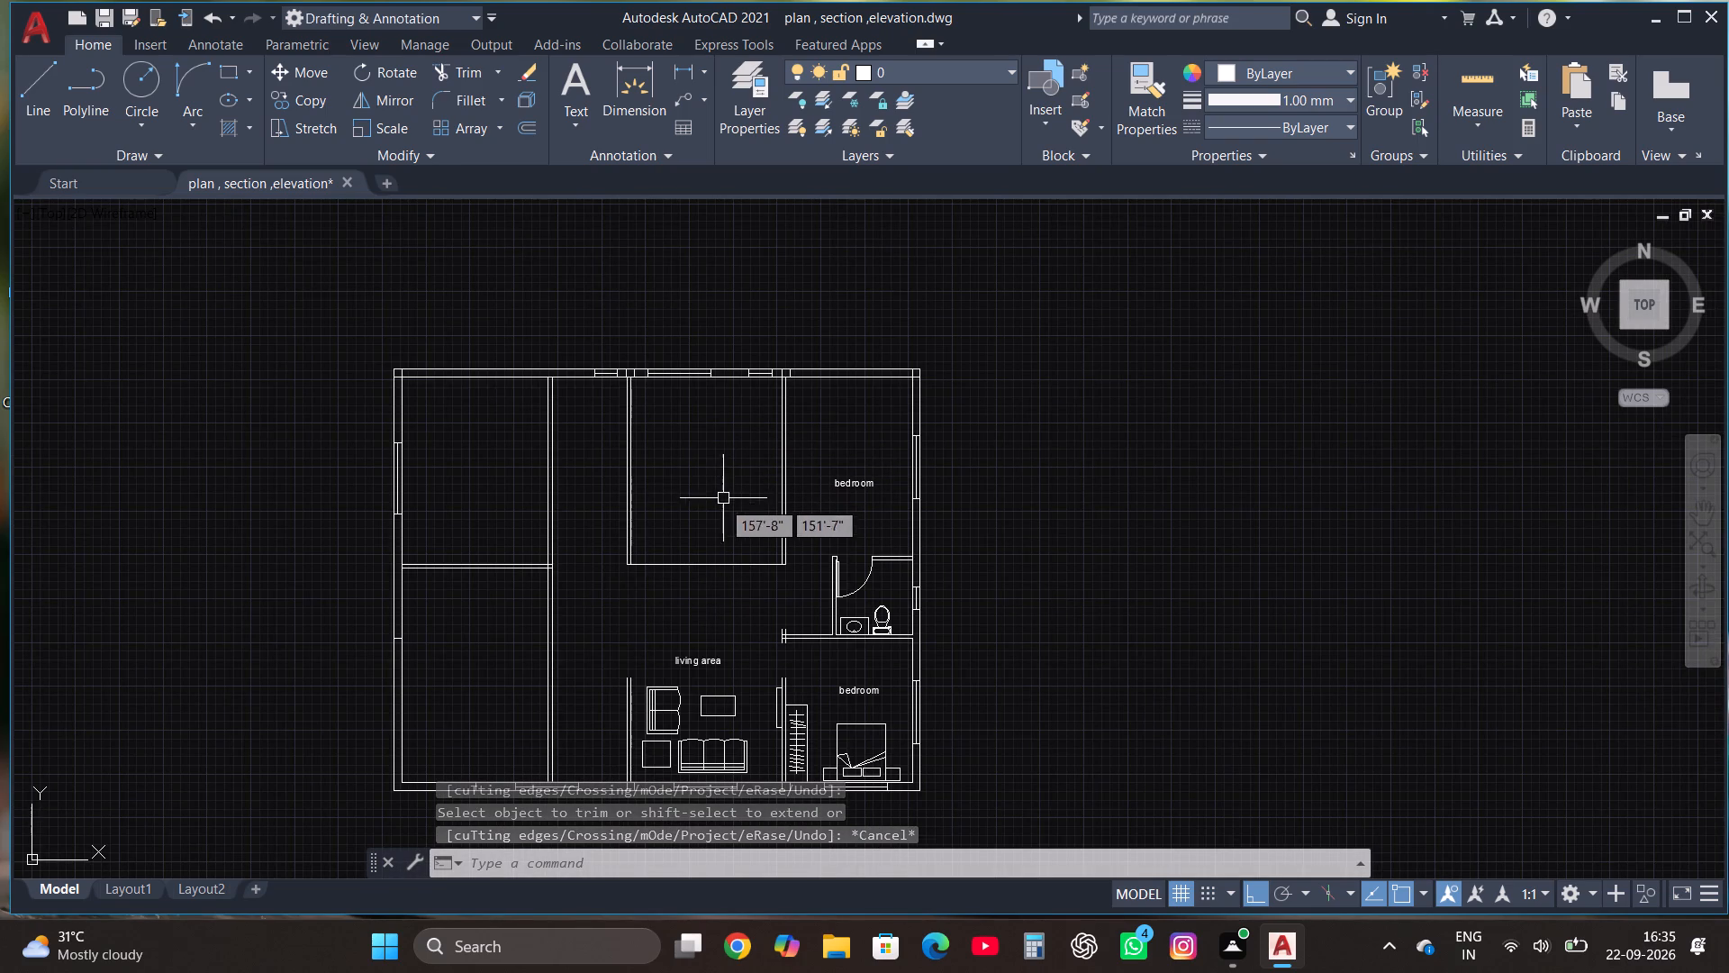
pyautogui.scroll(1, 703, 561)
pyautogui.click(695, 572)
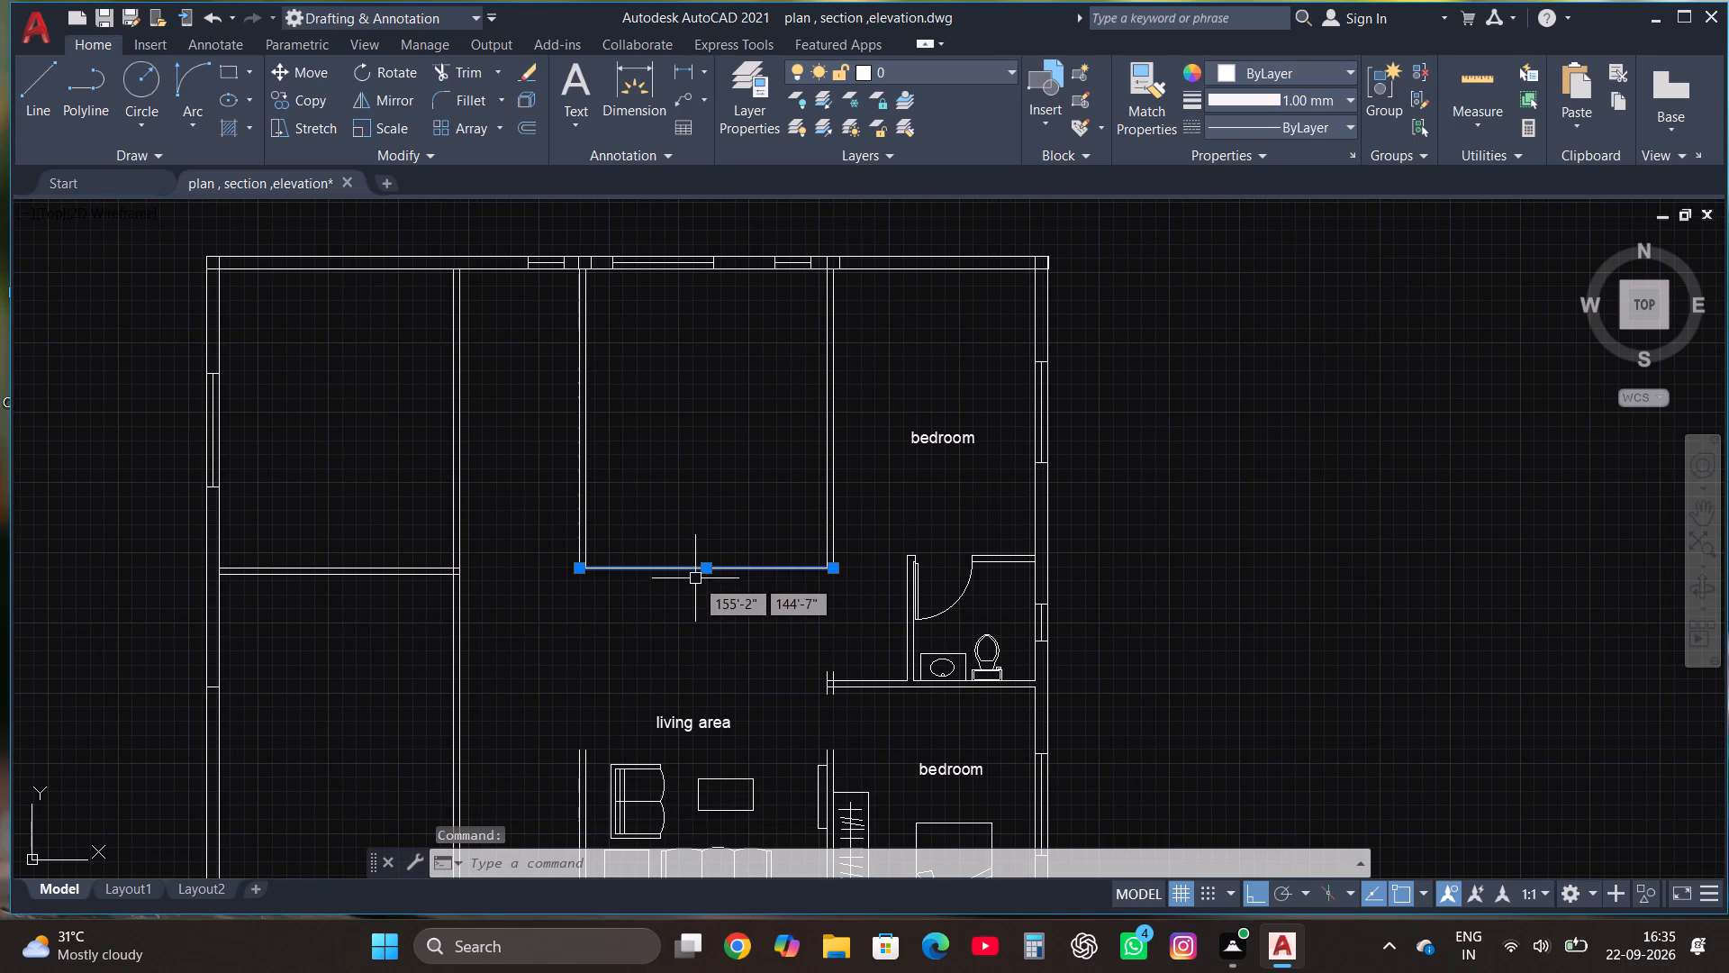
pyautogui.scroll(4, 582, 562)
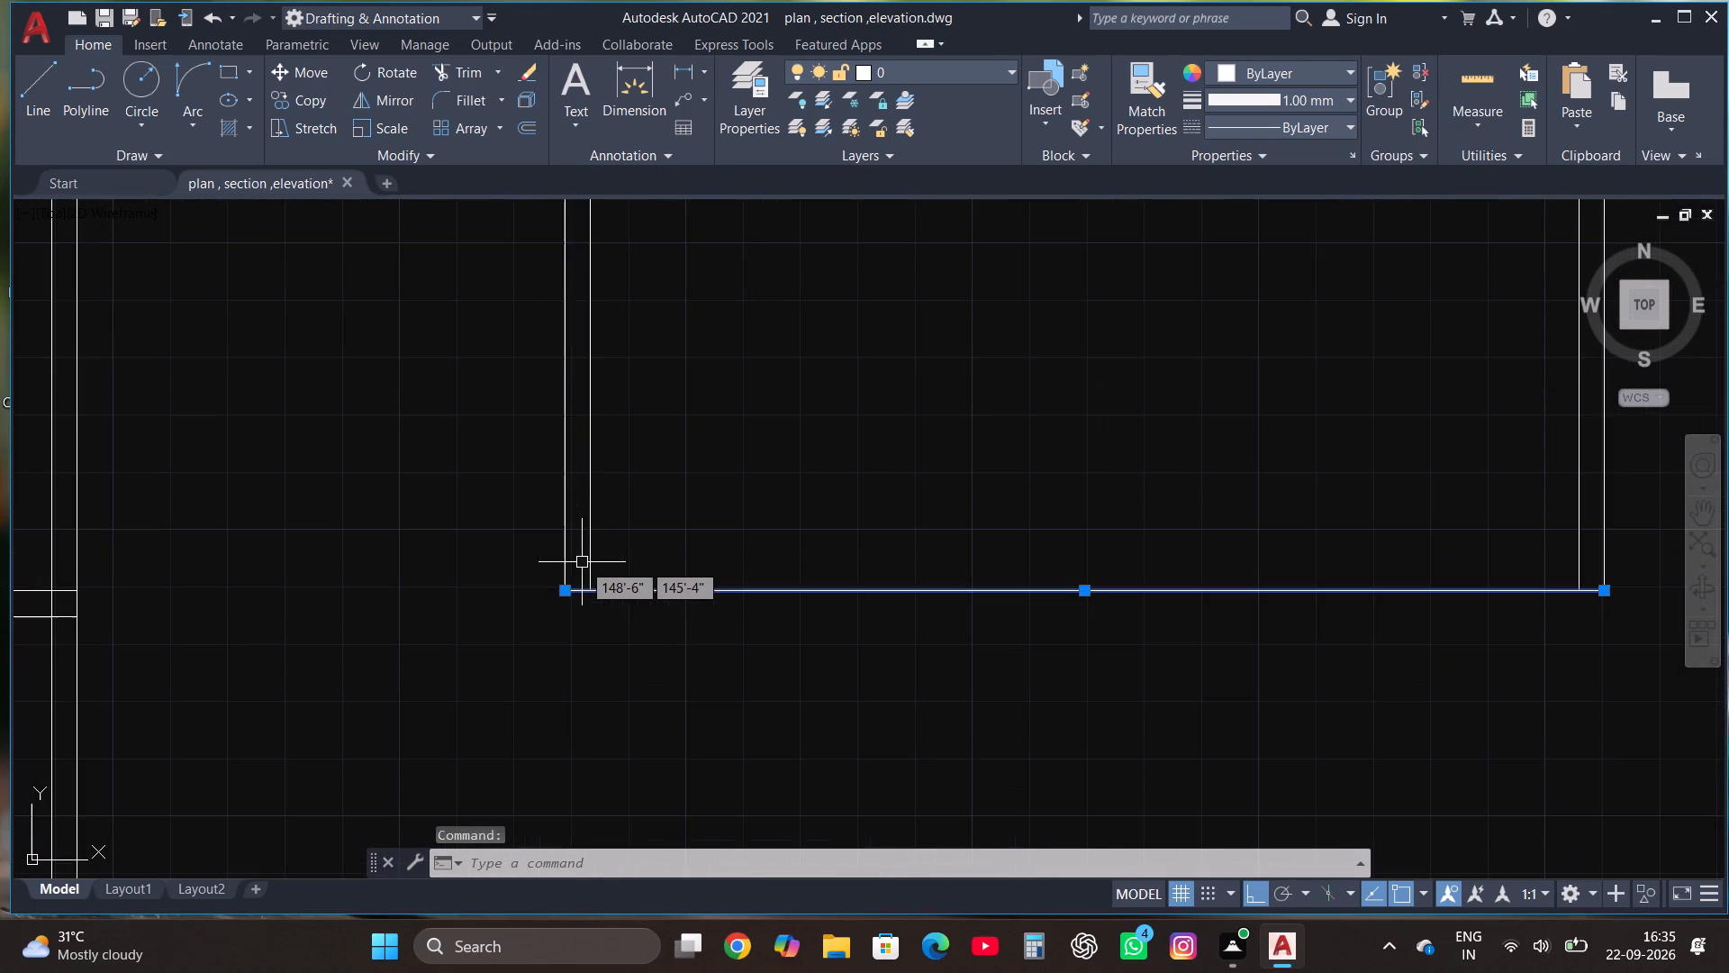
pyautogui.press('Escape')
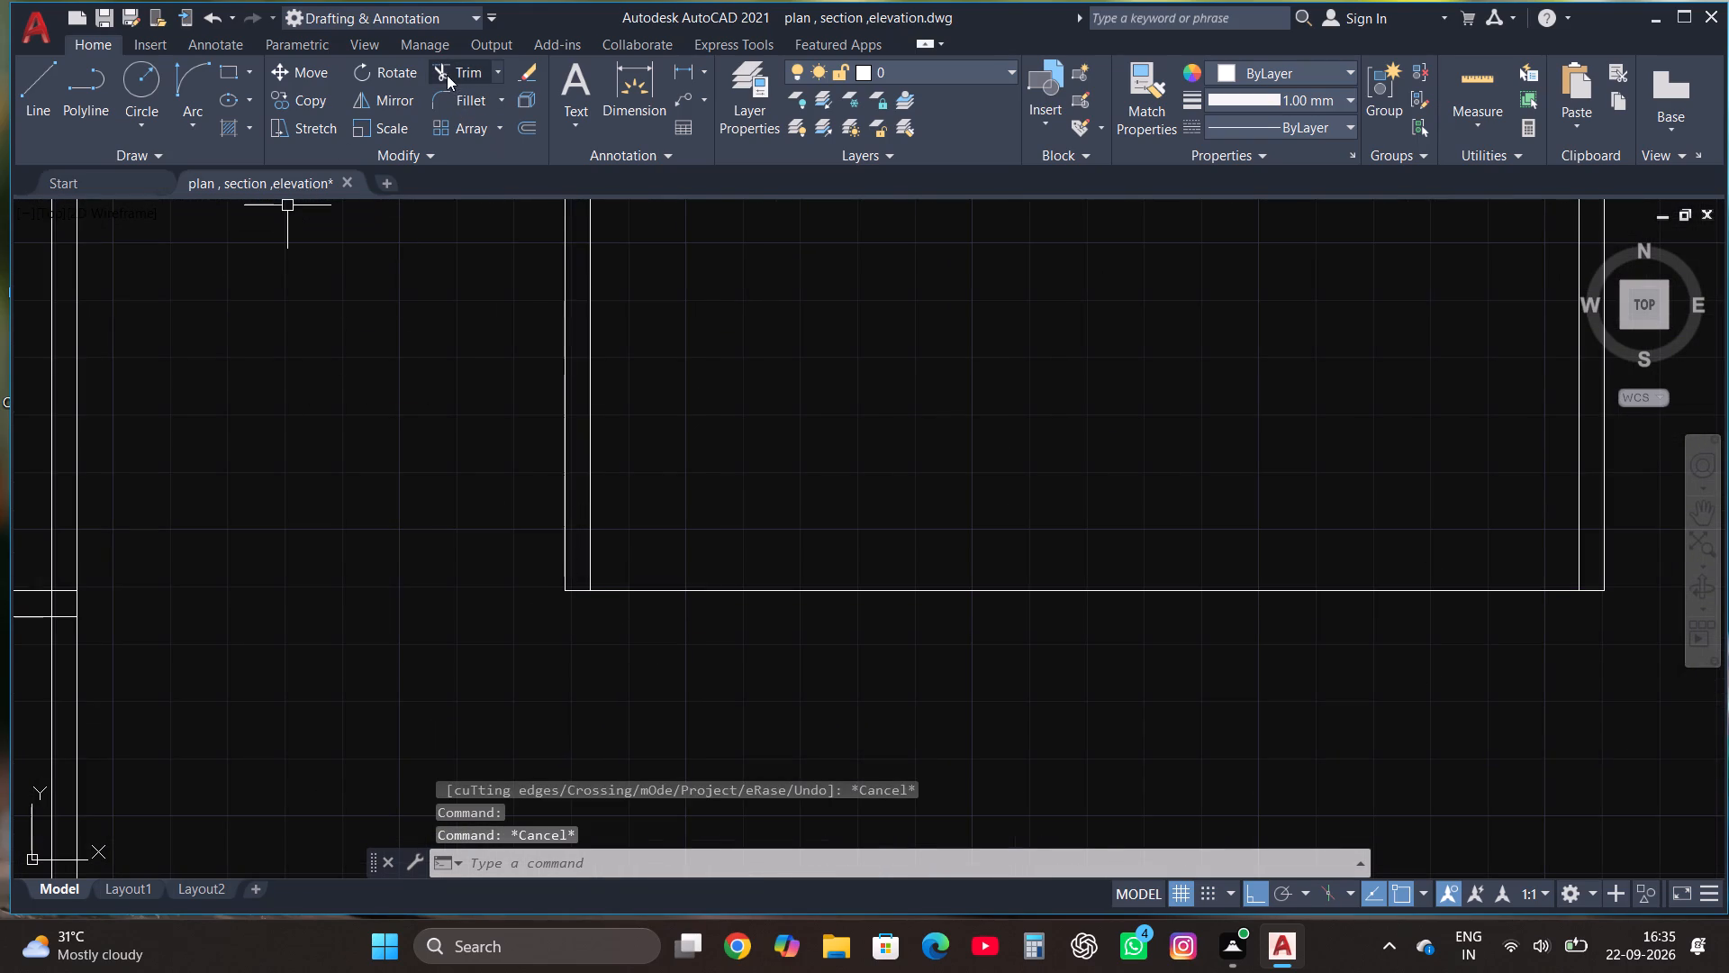
# Trim the horizontal line between the two middle walls, leaving their lower ends capped.
pyautogui.click(447, 75)
pyautogui.click(777, 410)
pyautogui.click(699, 781)
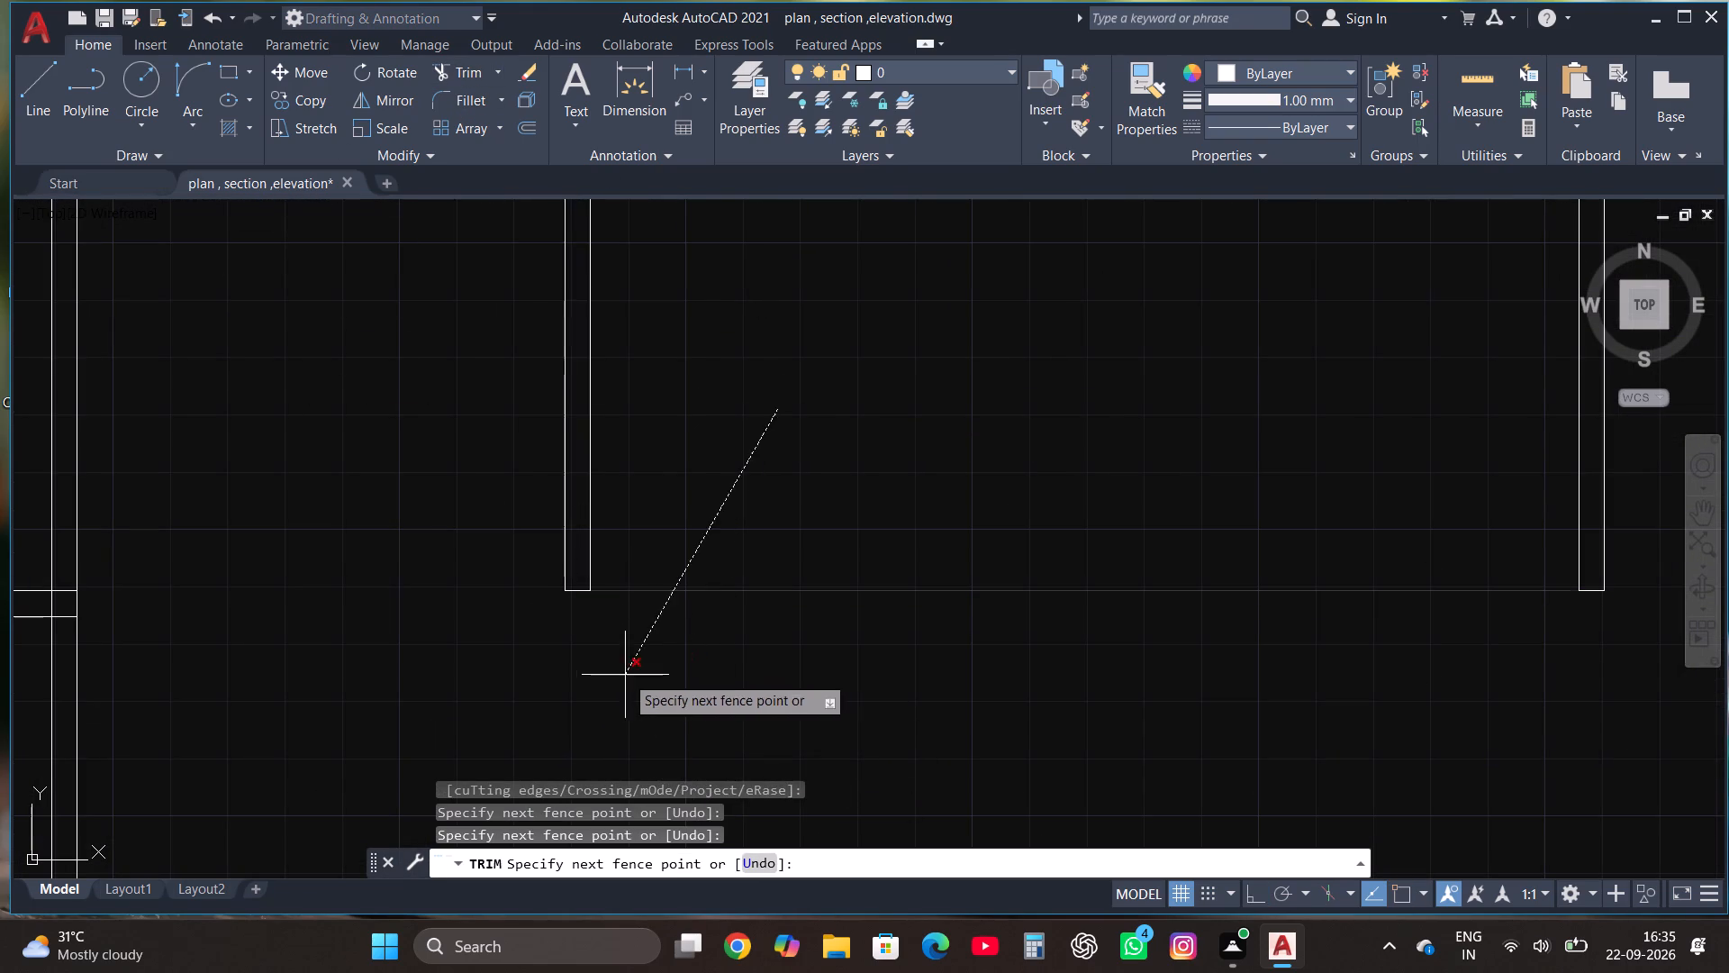
pyautogui.click(625, 675)
pyautogui.scroll(-3, 625, 687)
pyautogui.press('Escape')
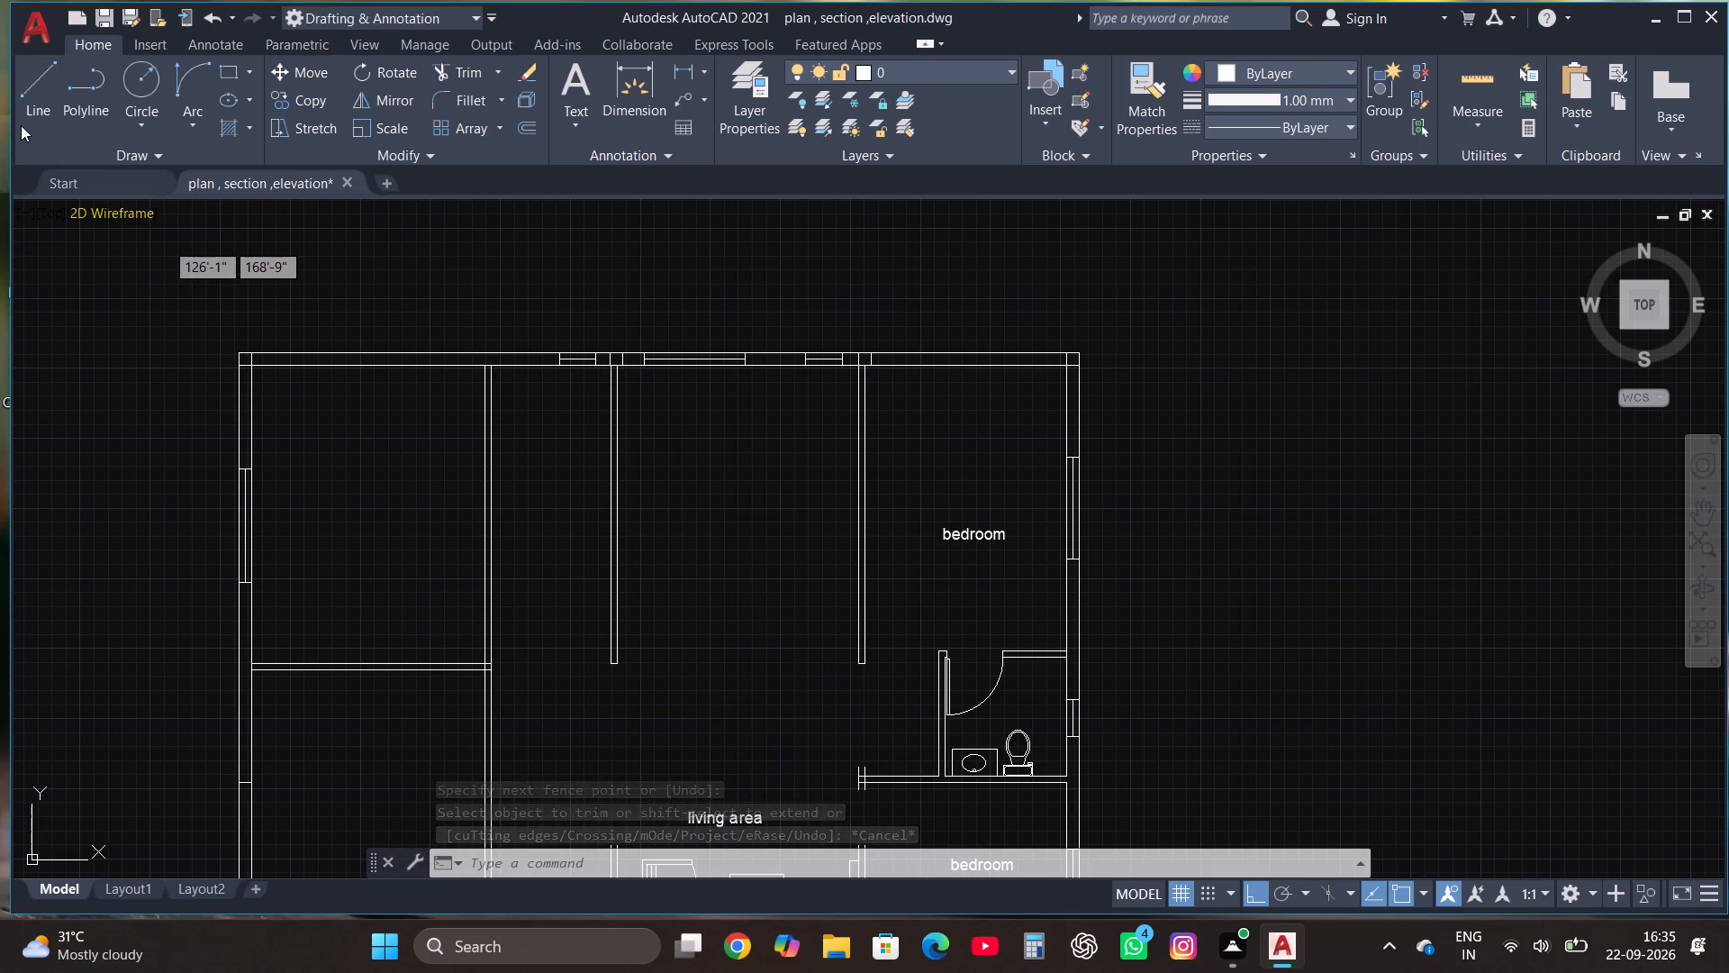
# Draw a line from the western middle wall's east face near its lower end, 3' east, another 1' east, and about 12'-9" north.
pyautogui.click(20, 89)
pyautogui.scroll(3, 619, 651)
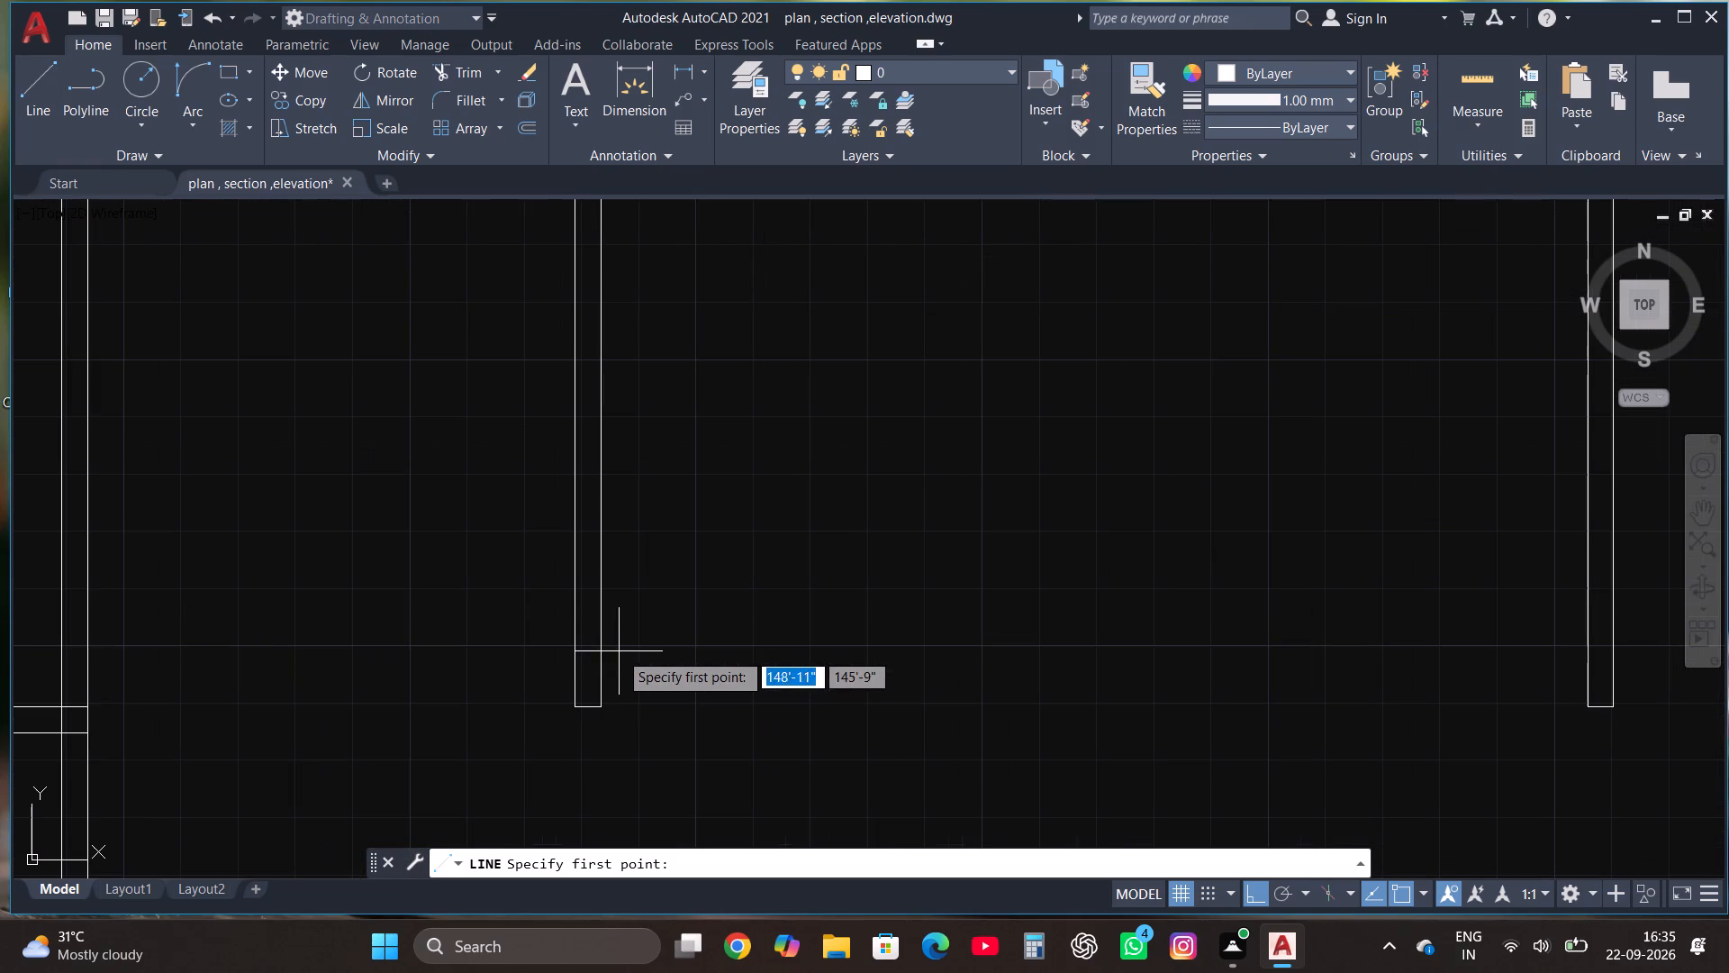
pyautogui.click(604, 679)
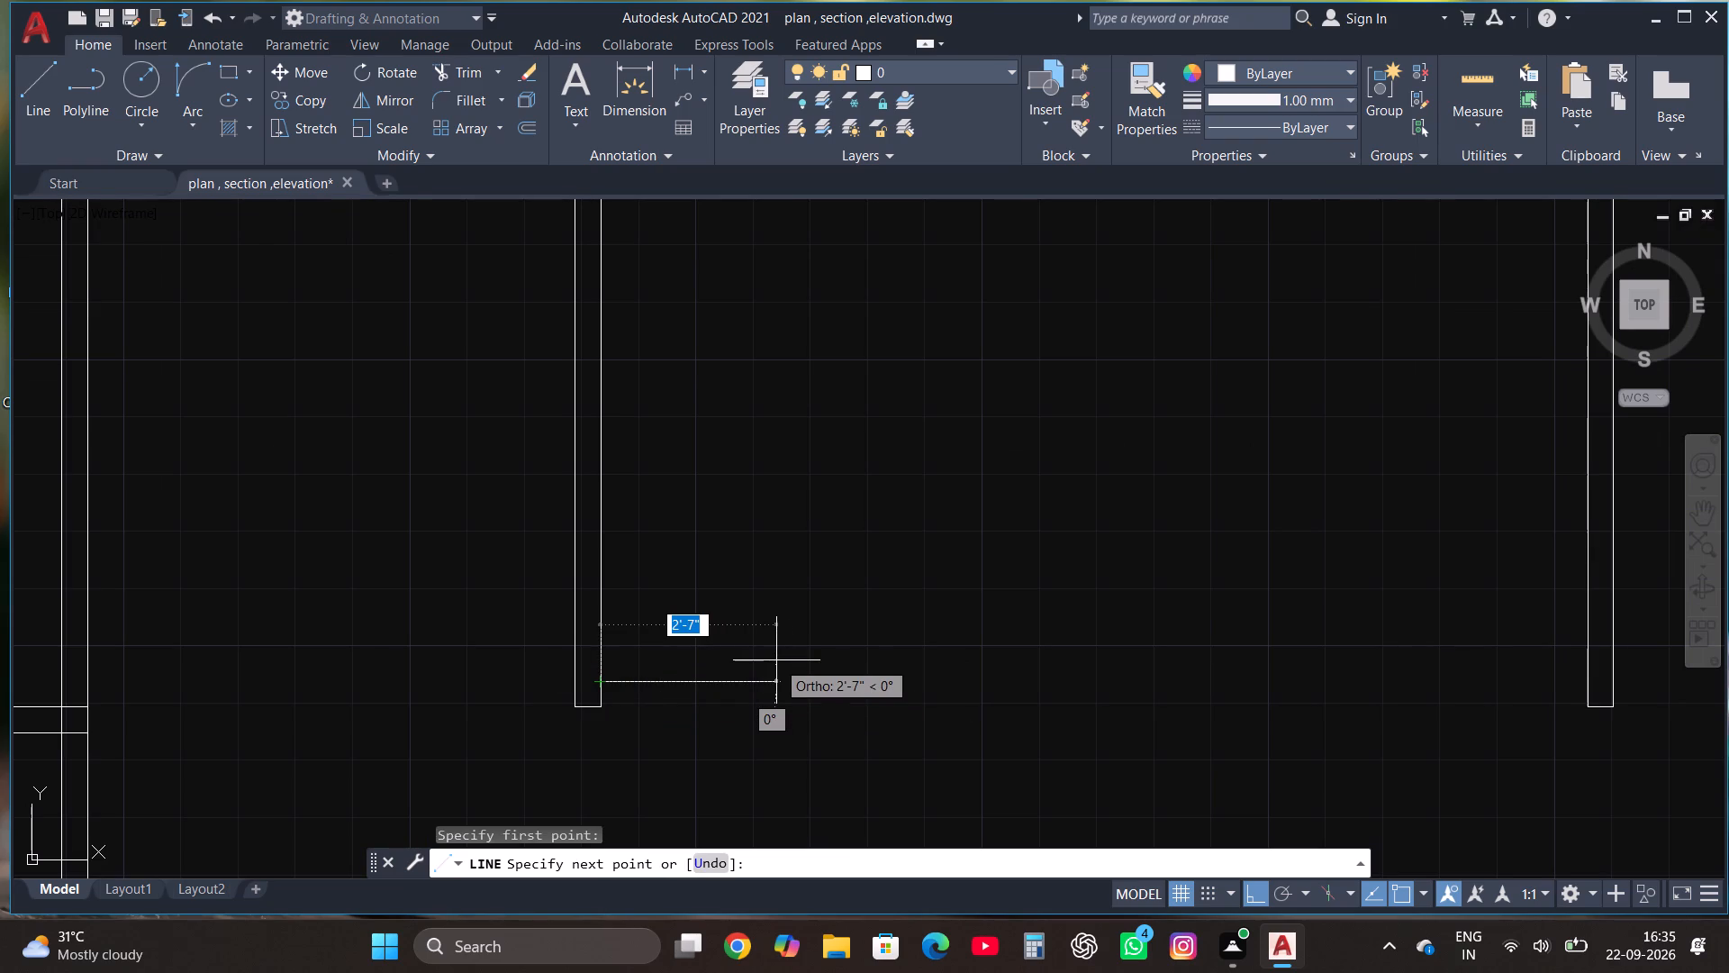
pyautogui.write("3'")
pyautogui.press('Return')
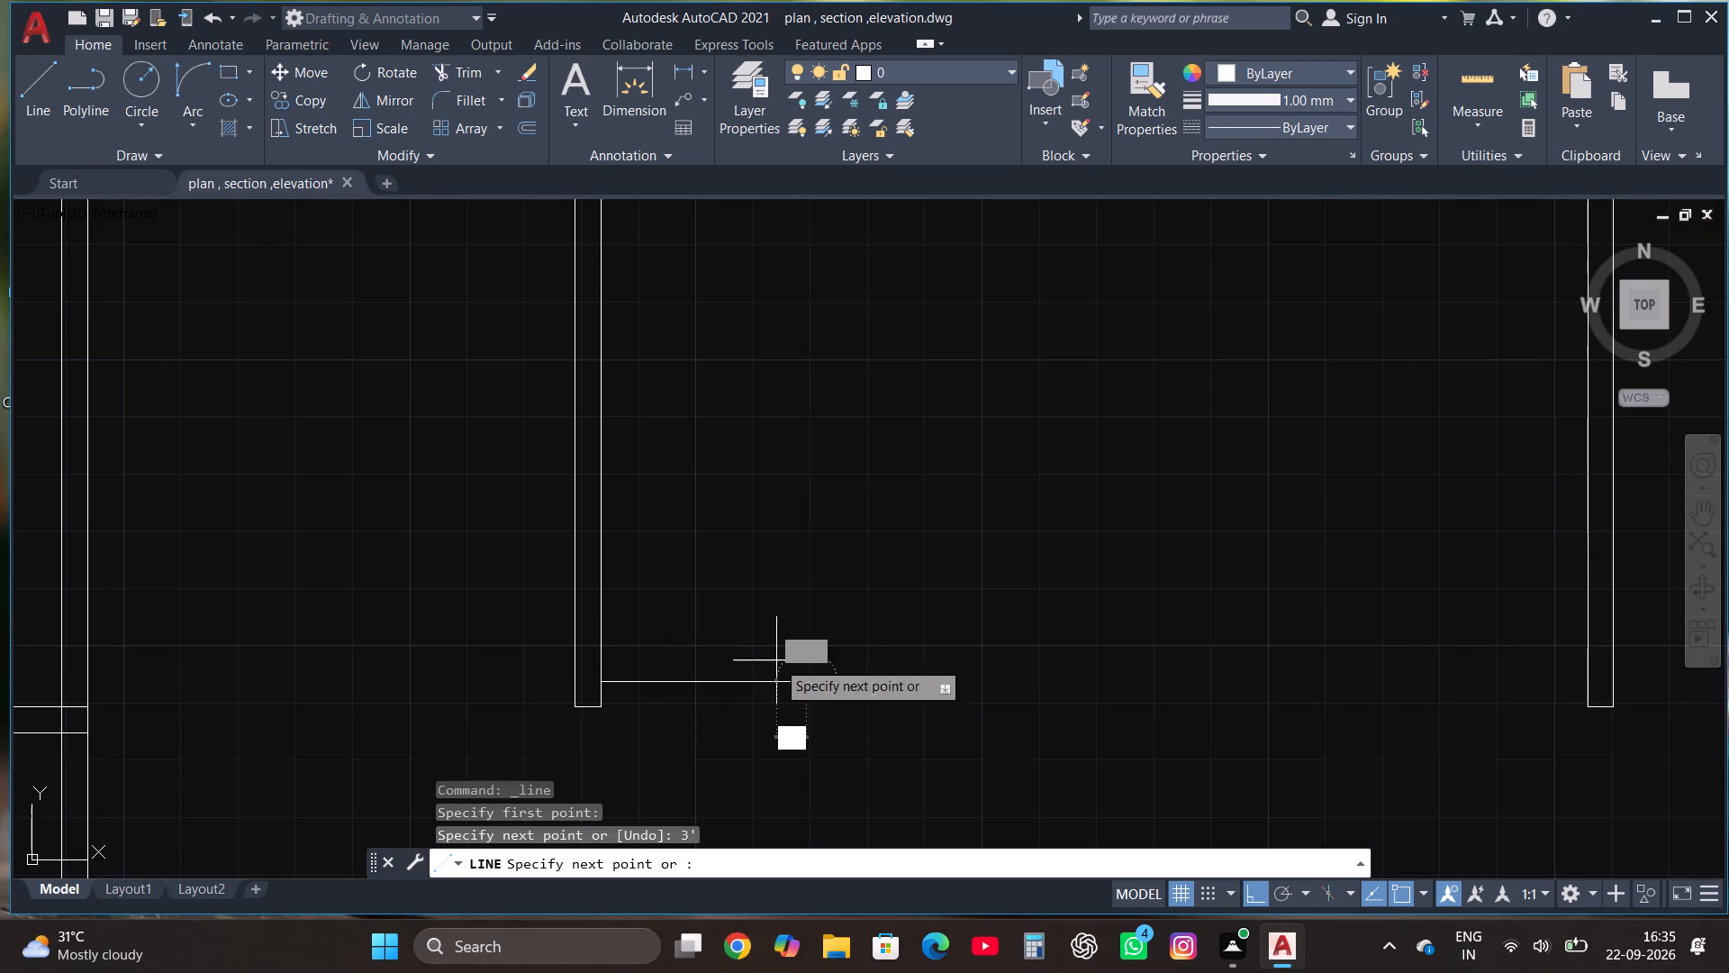
pyautogui.scroll(-3, 775, 677)
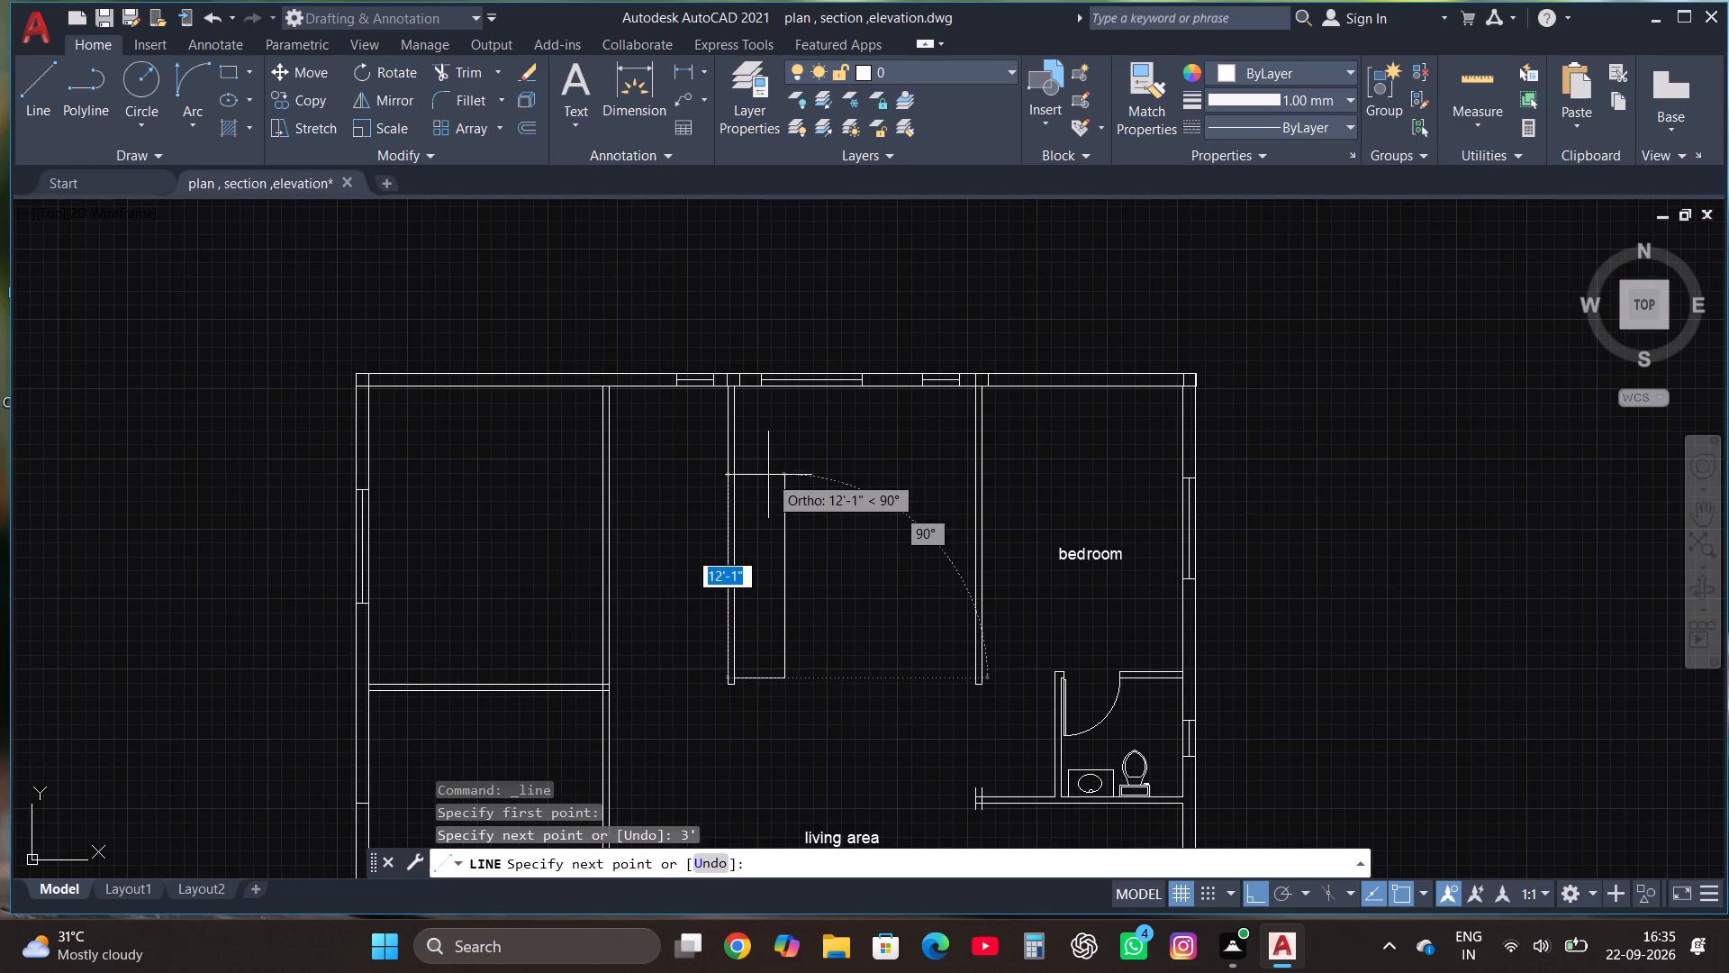
pyautogui.scroll(1, 768, 473)
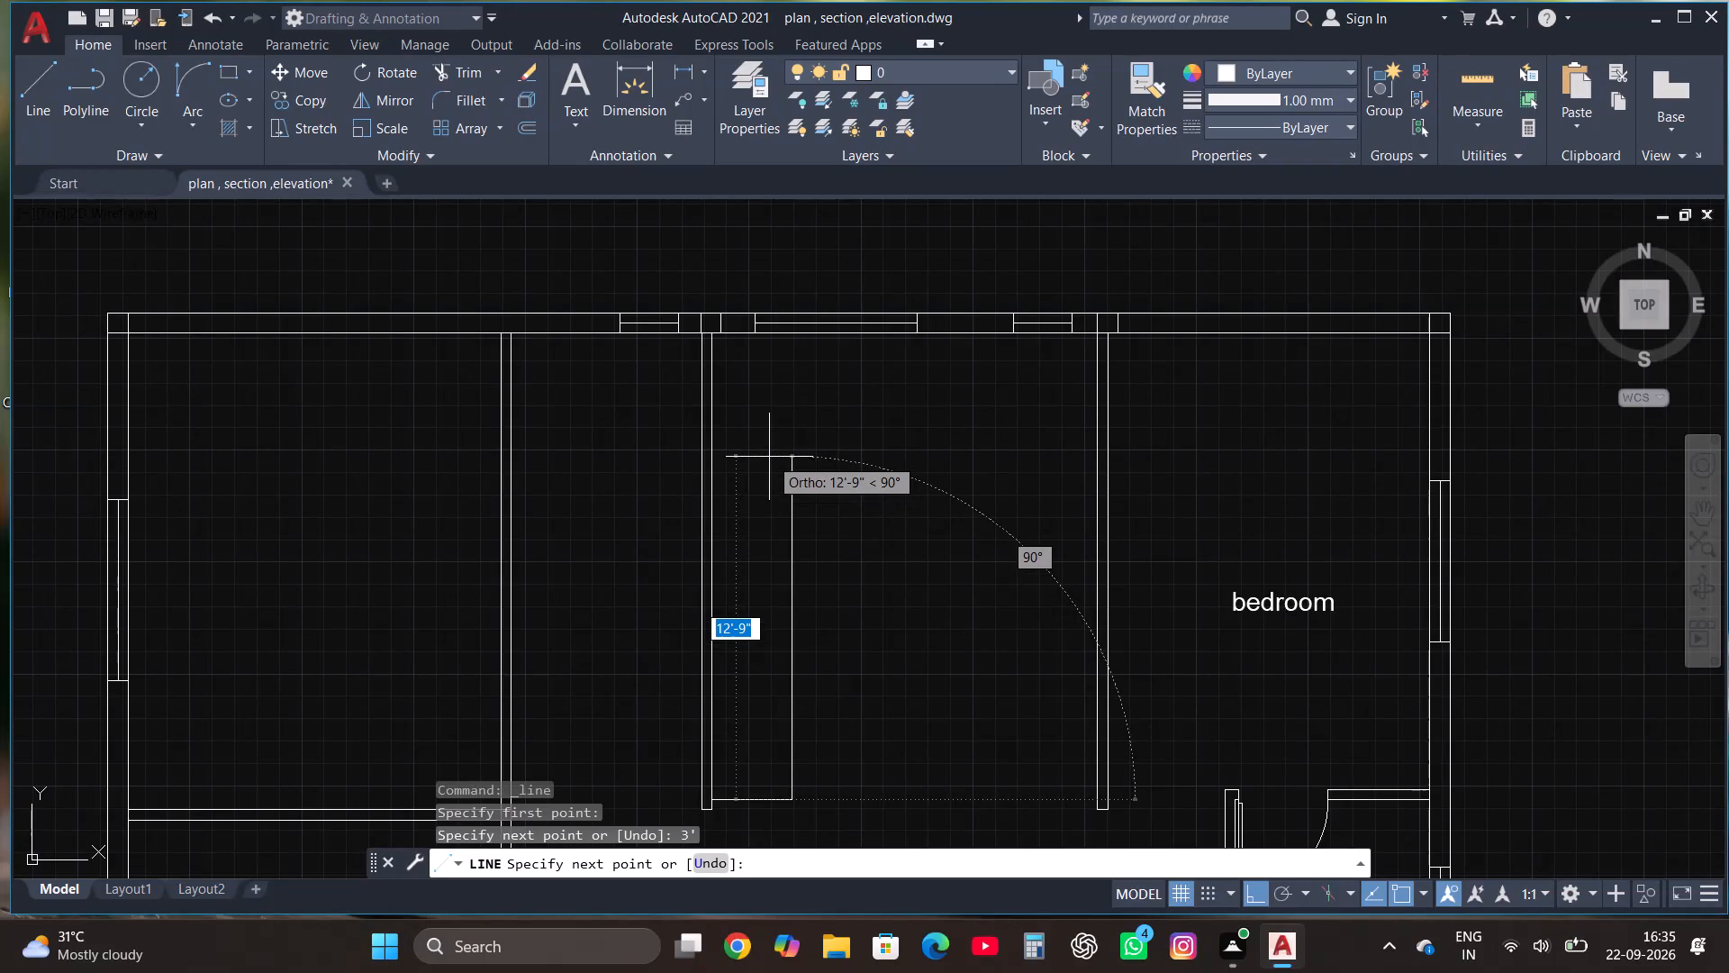
pyautogui.write("1'")
pyautogui.press('Return')
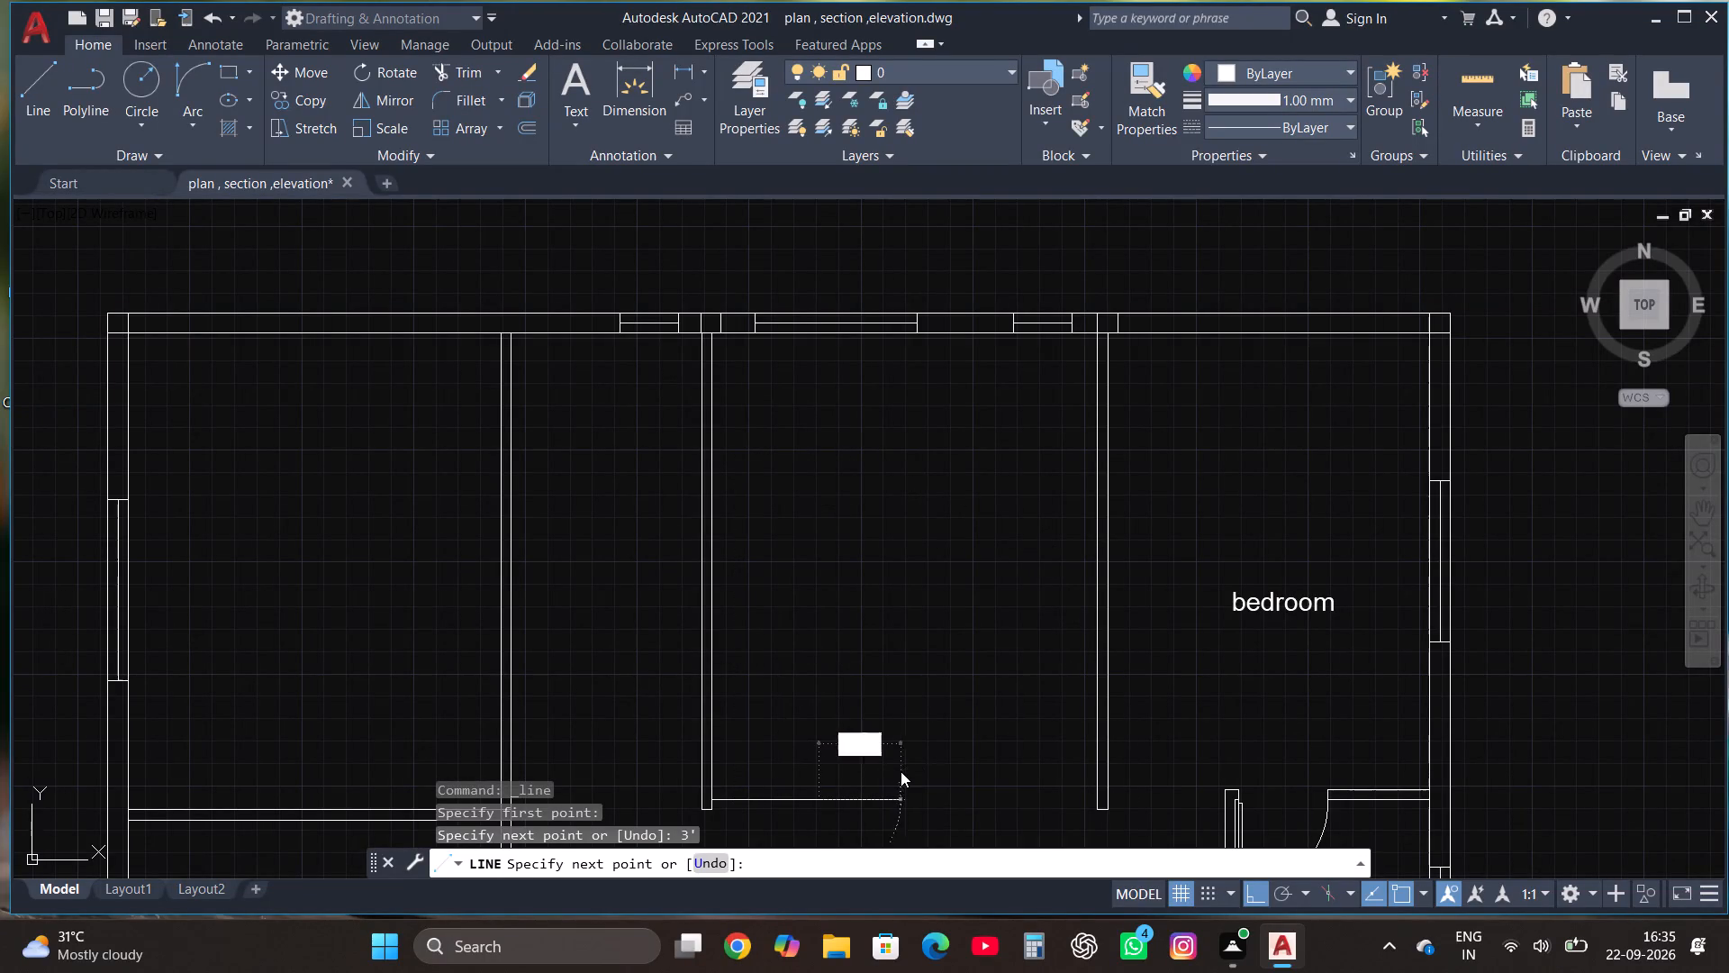
pyautogui.click(801, 455)
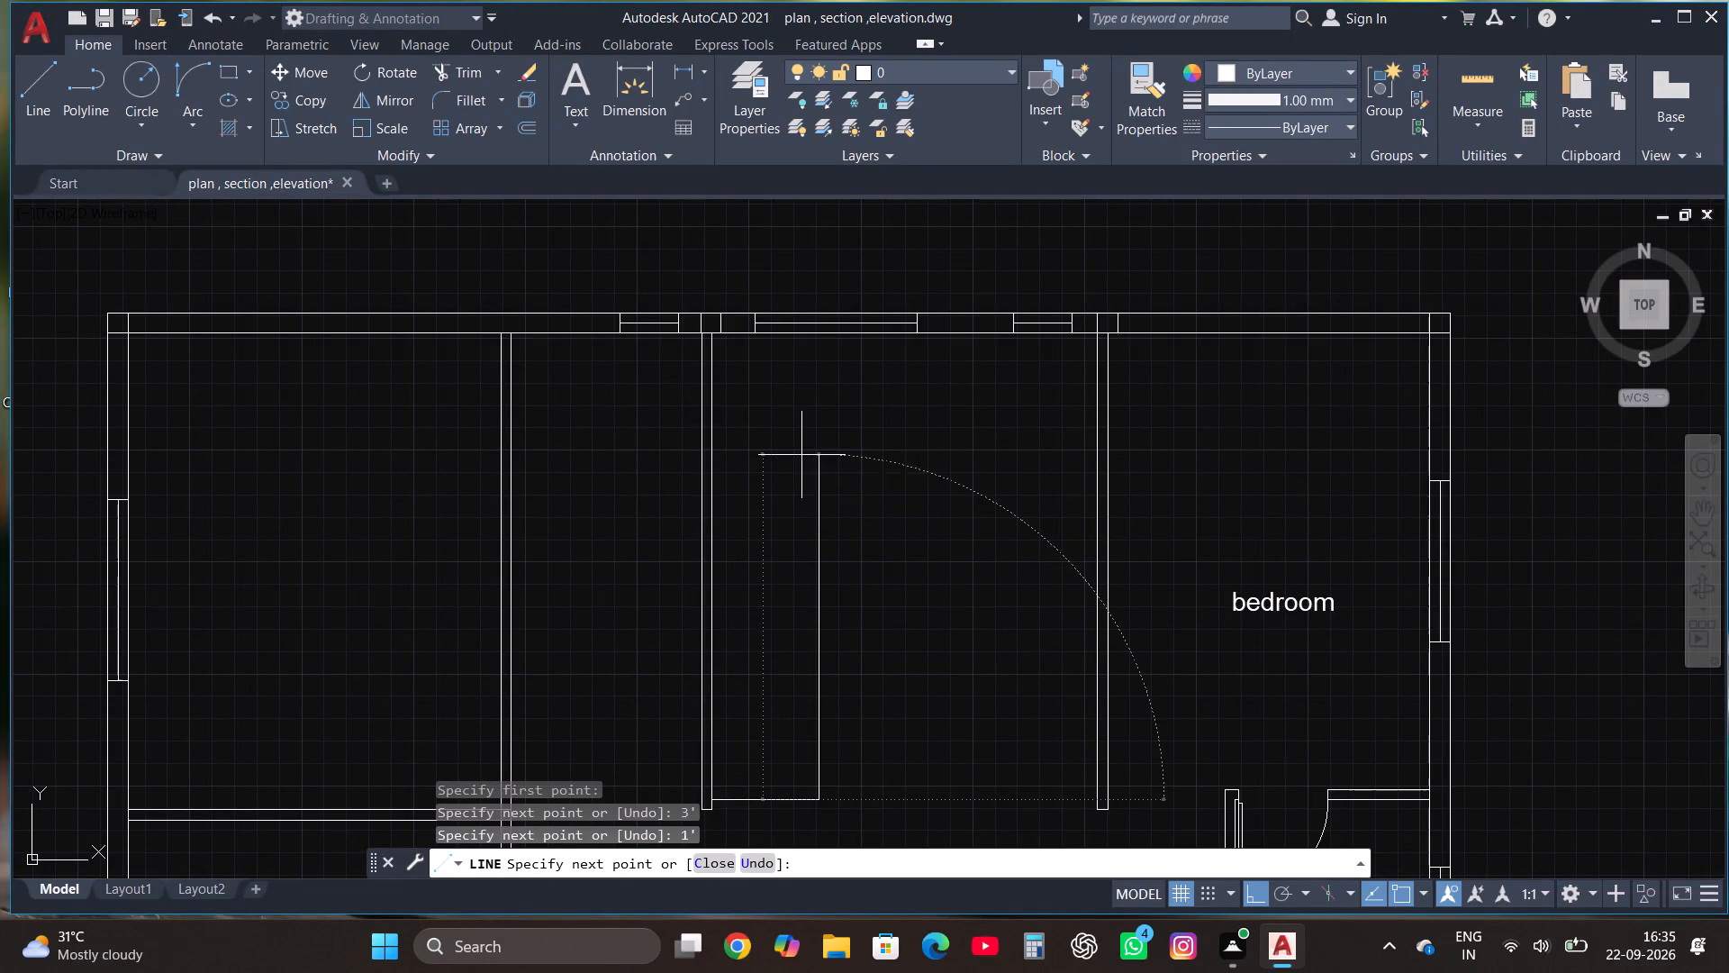
pyautogui.press('Escape')
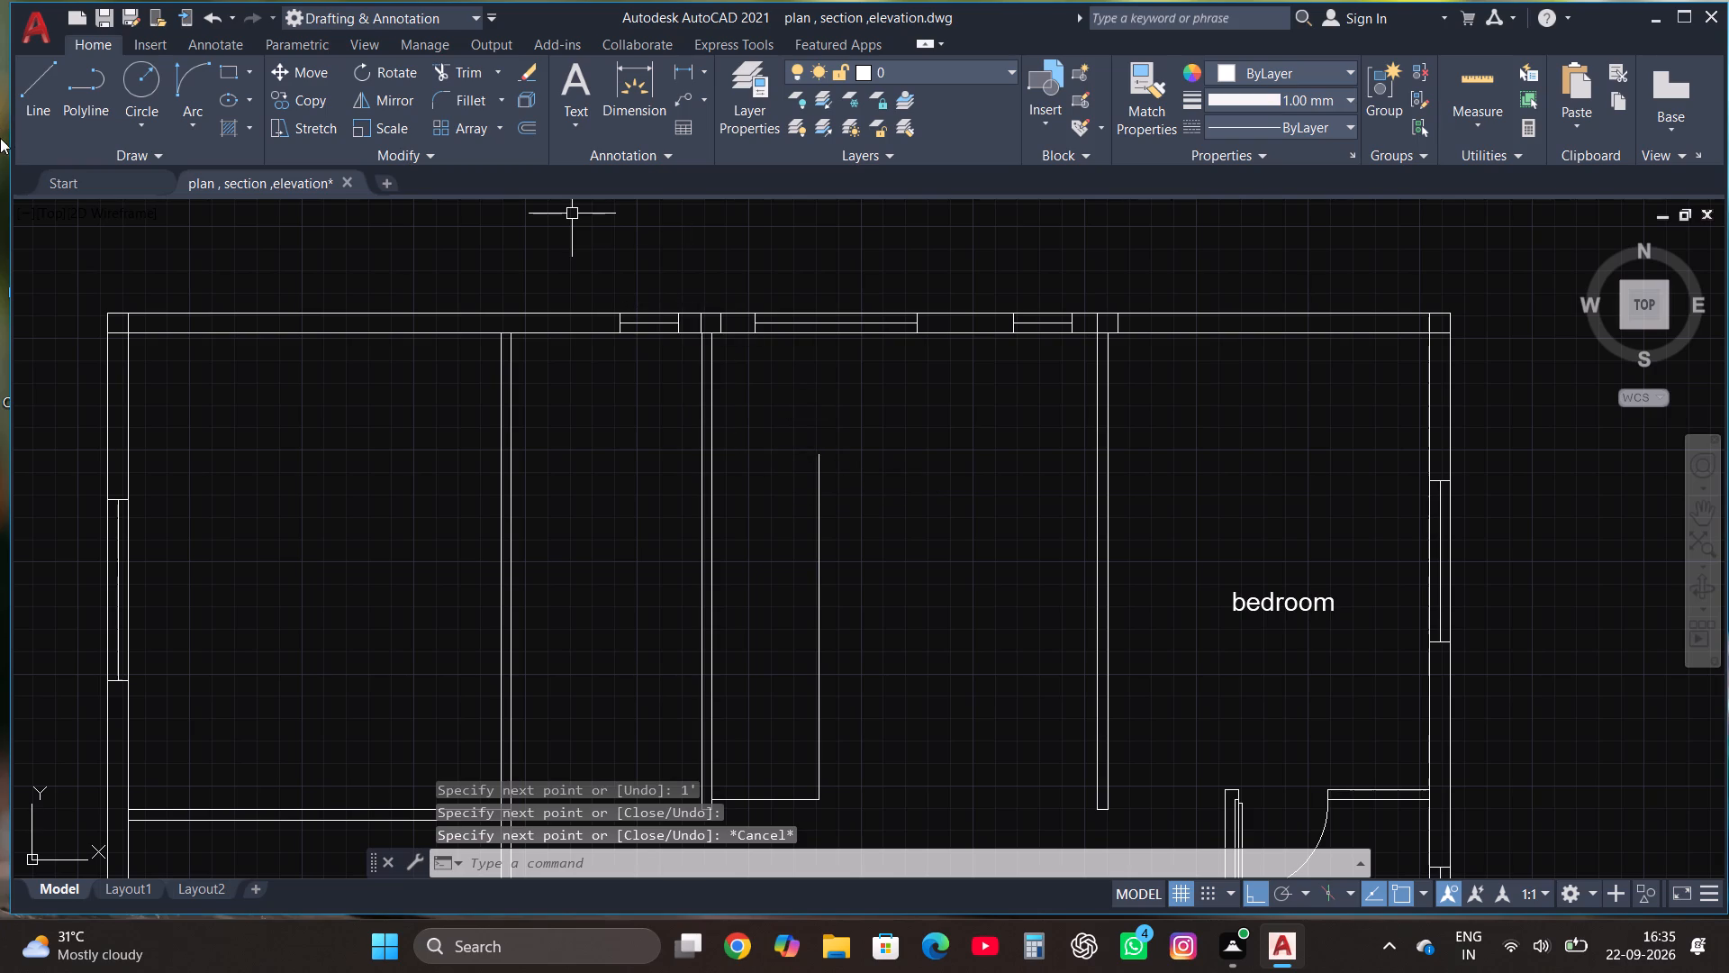
# Draw a line from the top of the eastern middle wall's west face, 3' south along the wall, then west past the new vertical line.
pyautogui.click(31, 83)
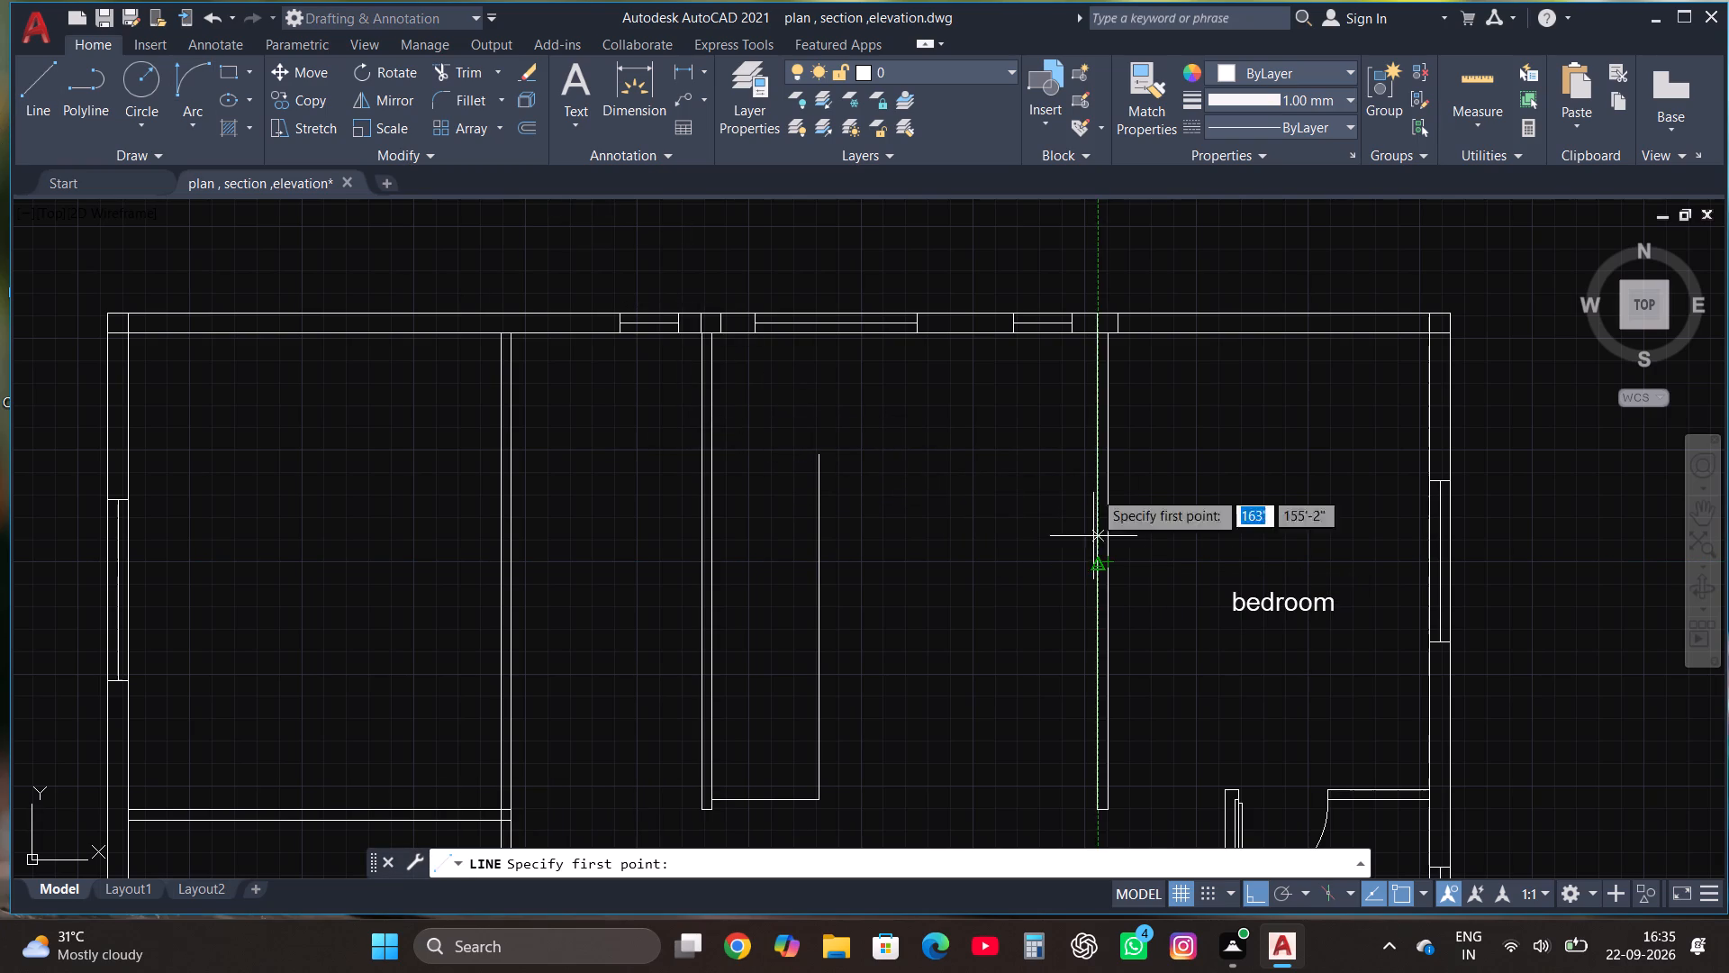
pyautogui.click(1097, 333)
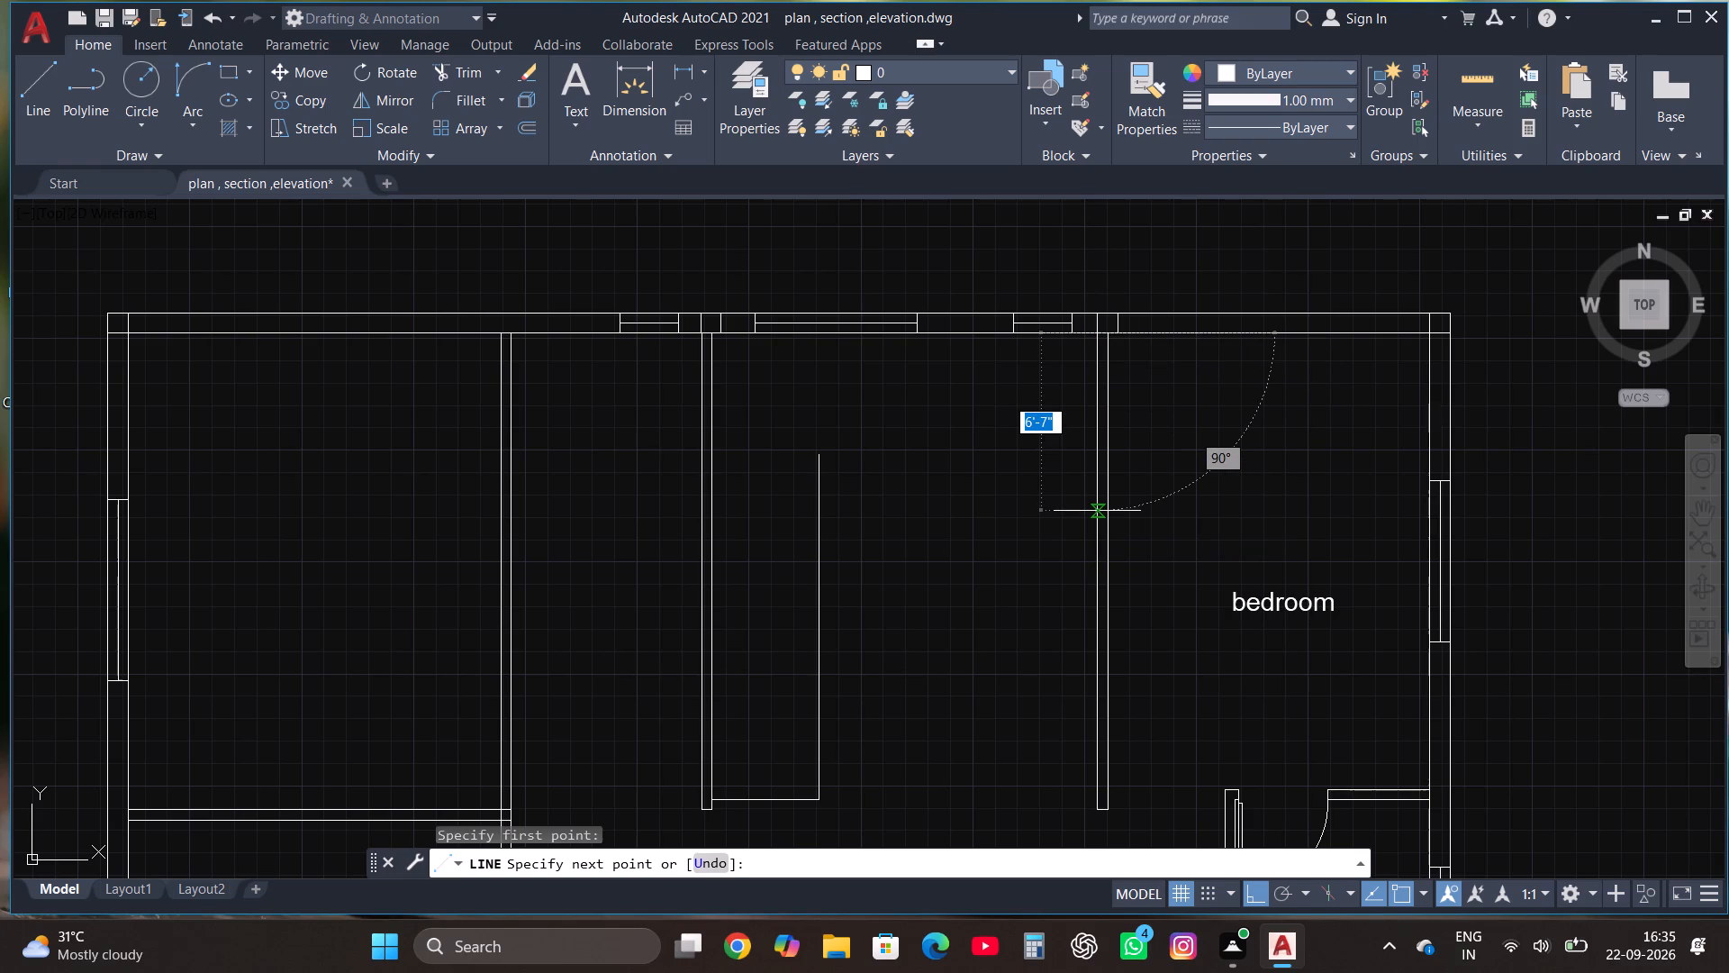
pyautogui.write("3'")
pyautogui.press('Return')
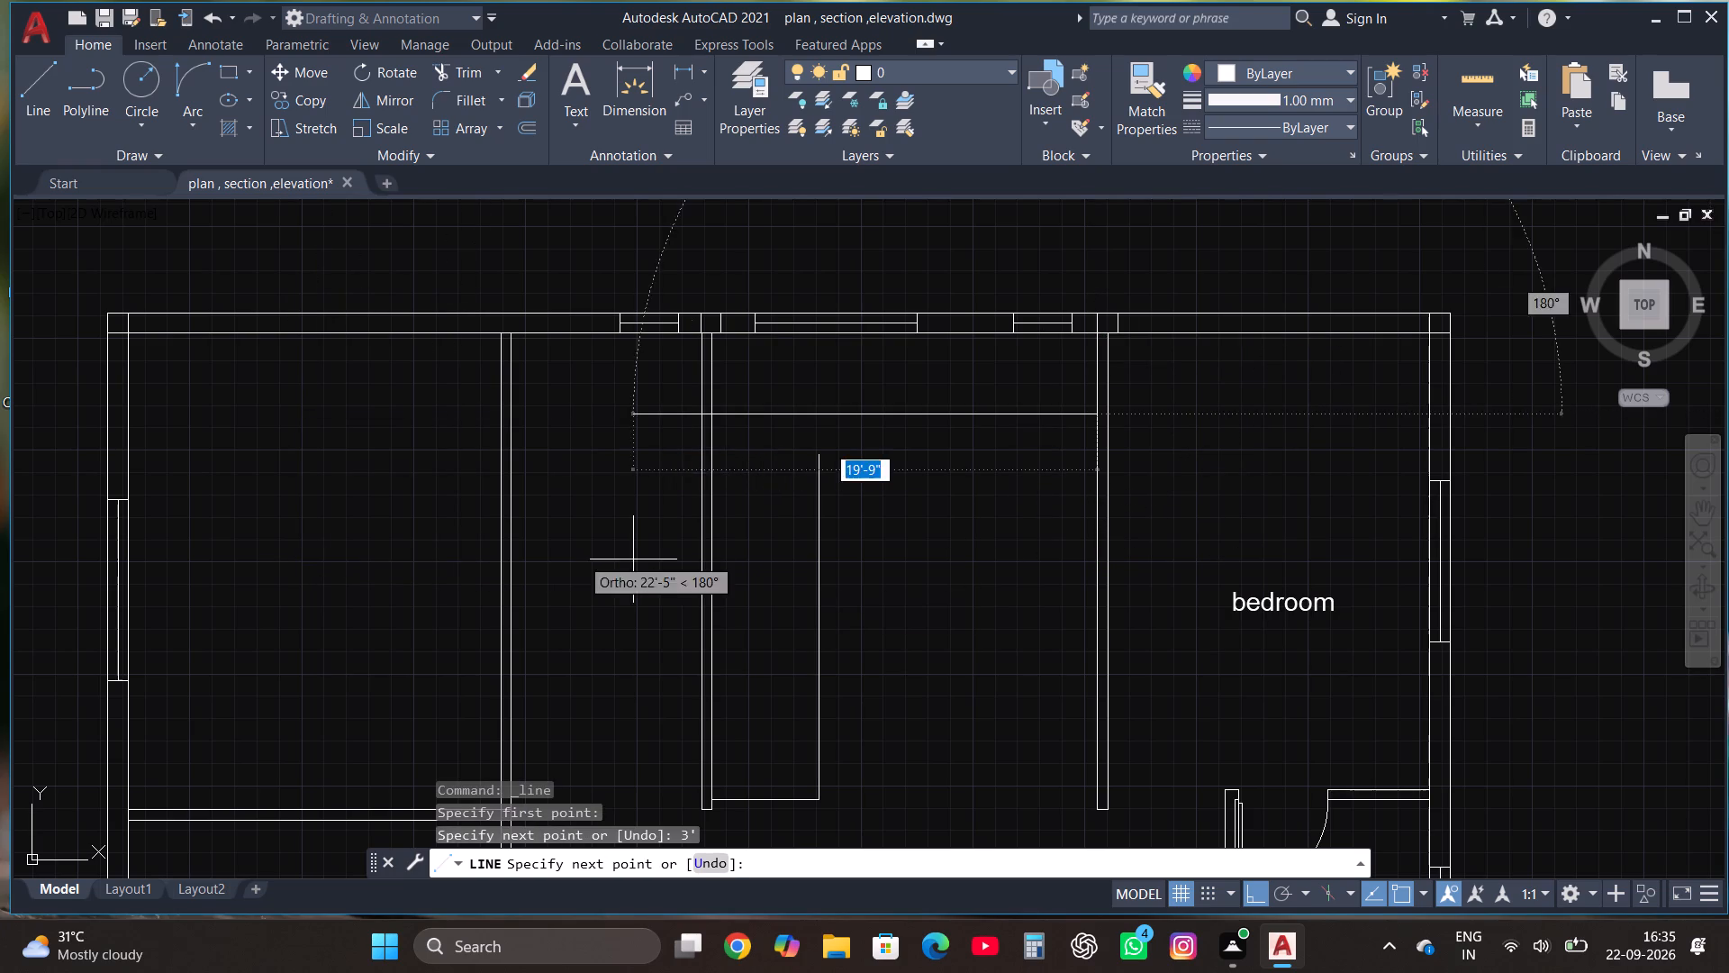
pyautogui.click(761, 509)
pyautogui.press('Escape')
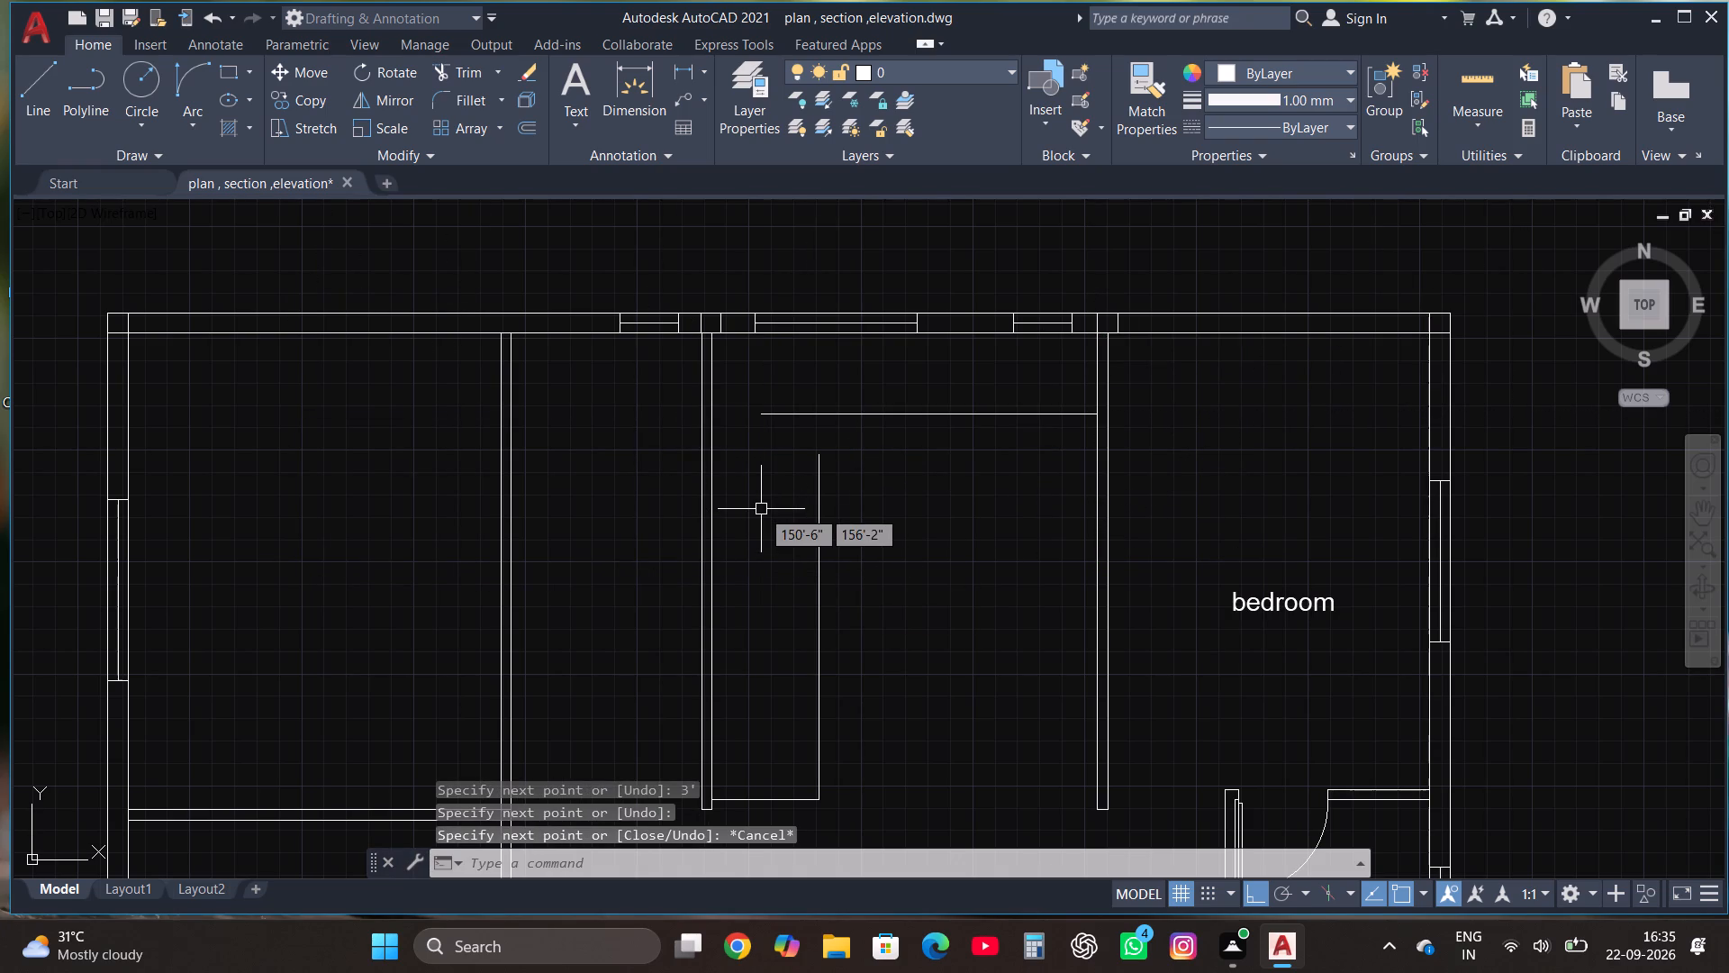
# Measure the distance from the western middle wall to the new vertical line along the short bottom line.
pyautogui.click(617, 87)
pyautogui.scroll(-1, 809, 666)
pyautogui.scroll(3, 775, 767)
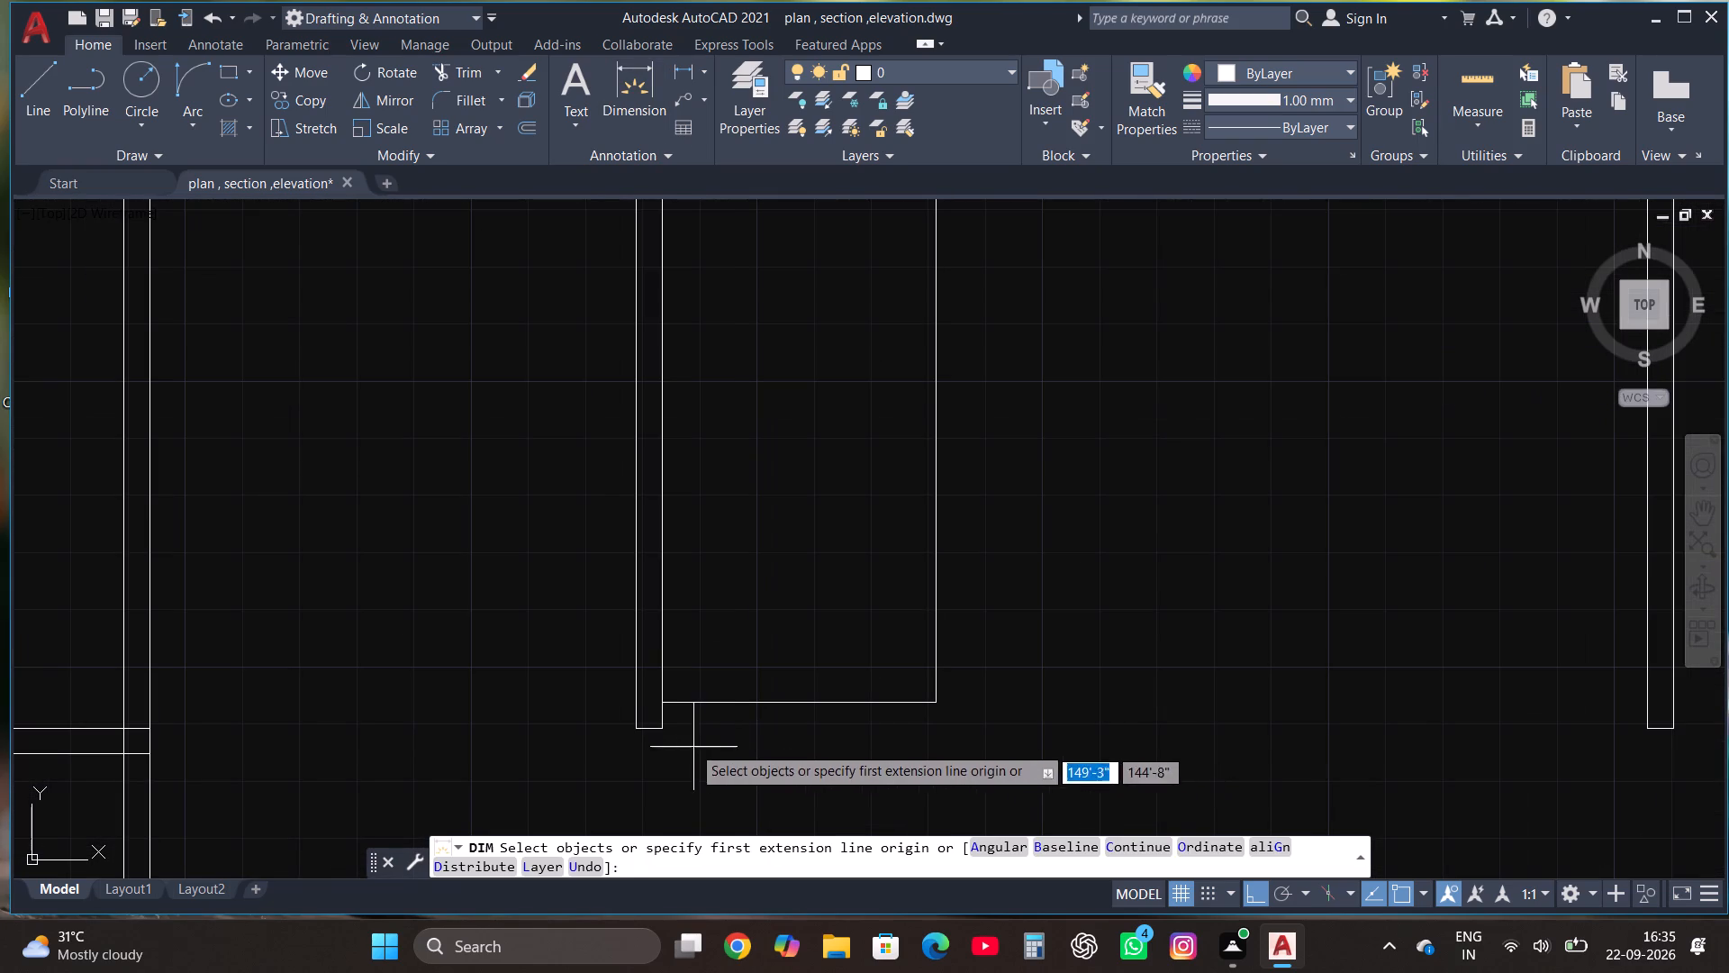
pyautogui.click(656, 705)
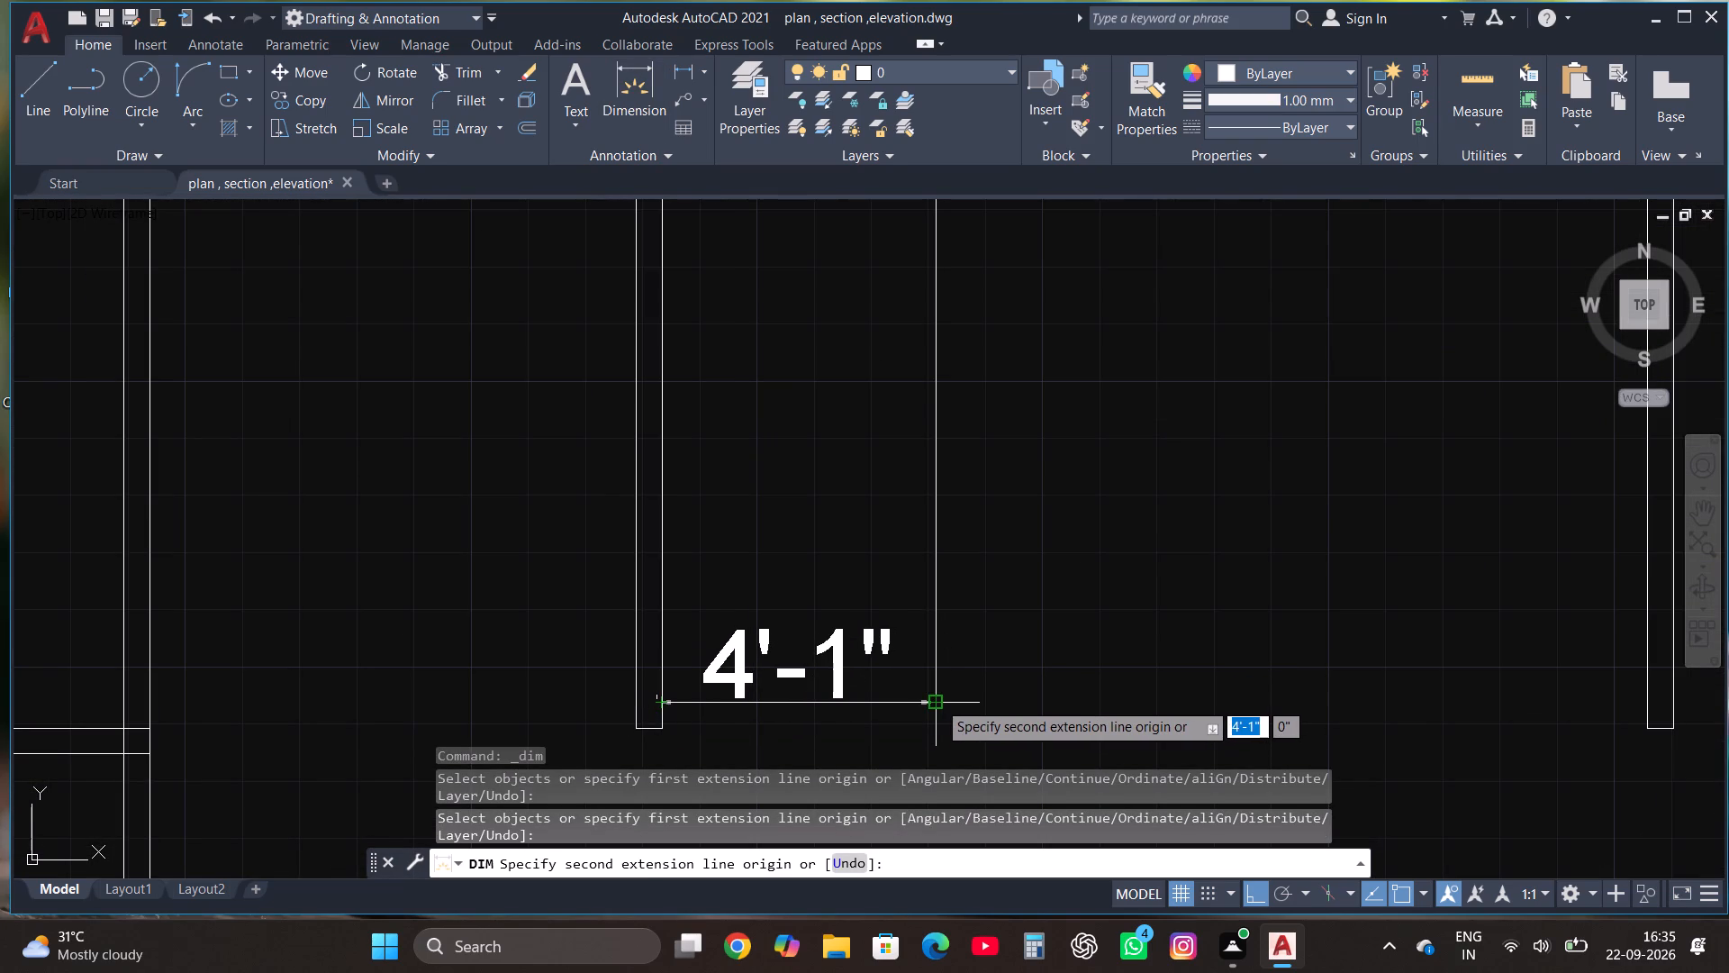
pyautogui.scroll(-3, 942, 712)
pyautogui.press('Escape')
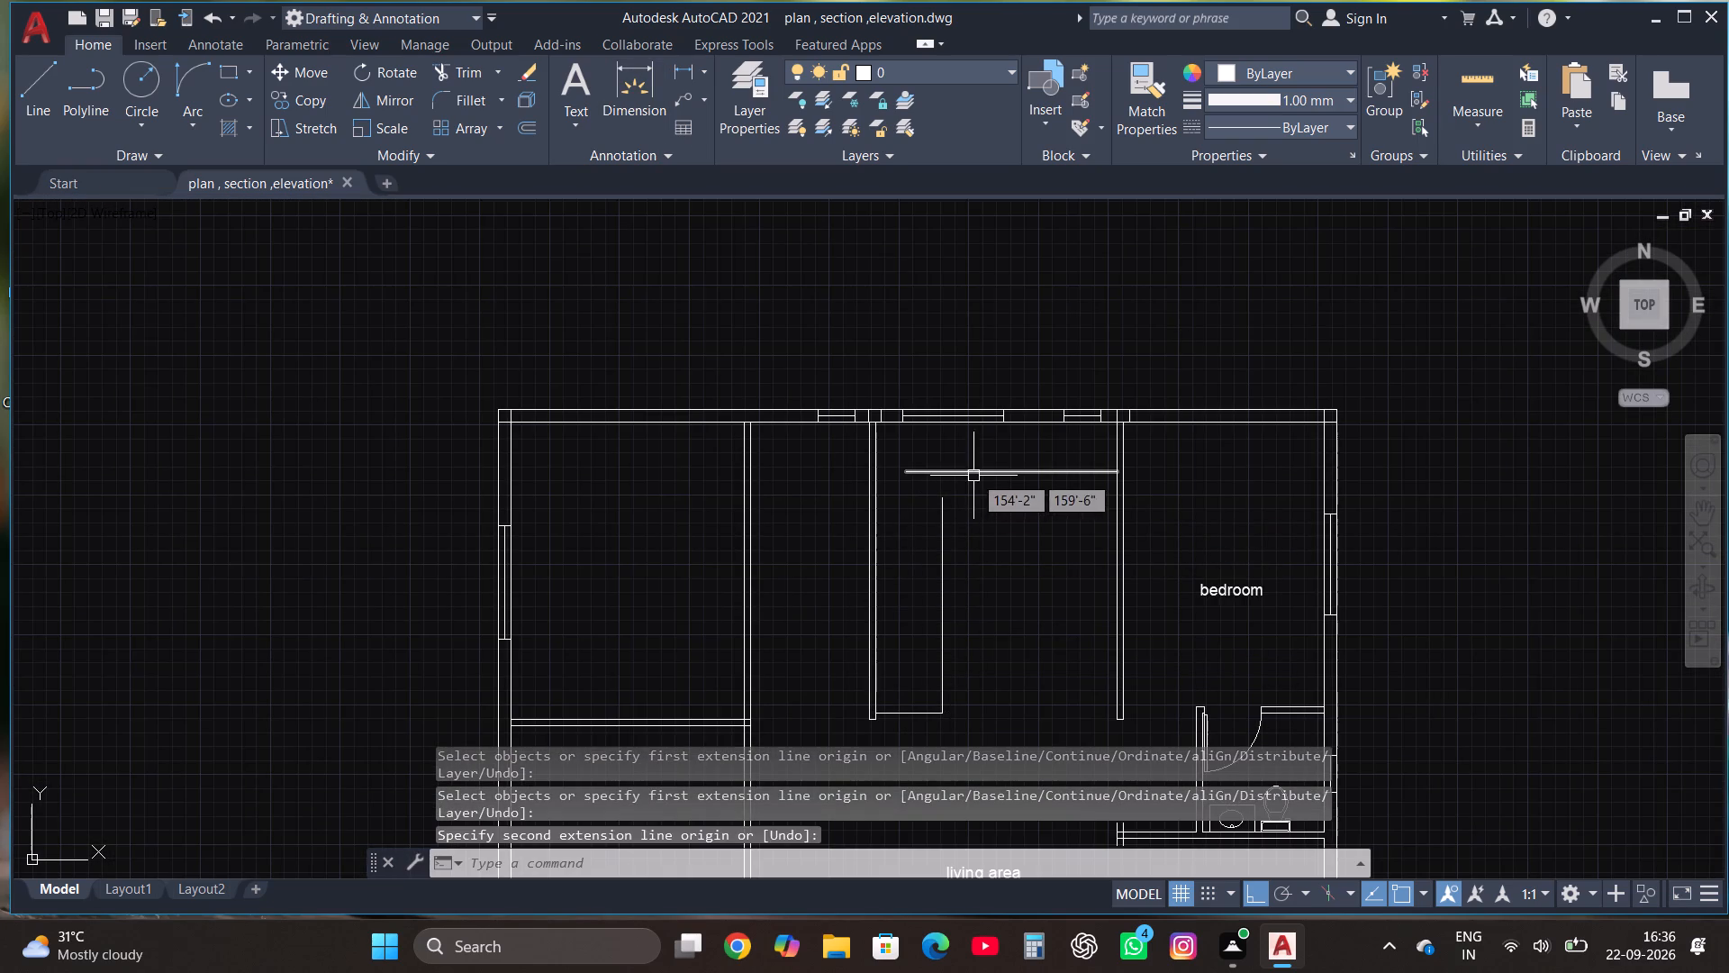
# Move the new horizontal line in the northern middle room 1' south.
pyautogui.click(974, 475)
pyautogui.scroll(2, 1071, 450)
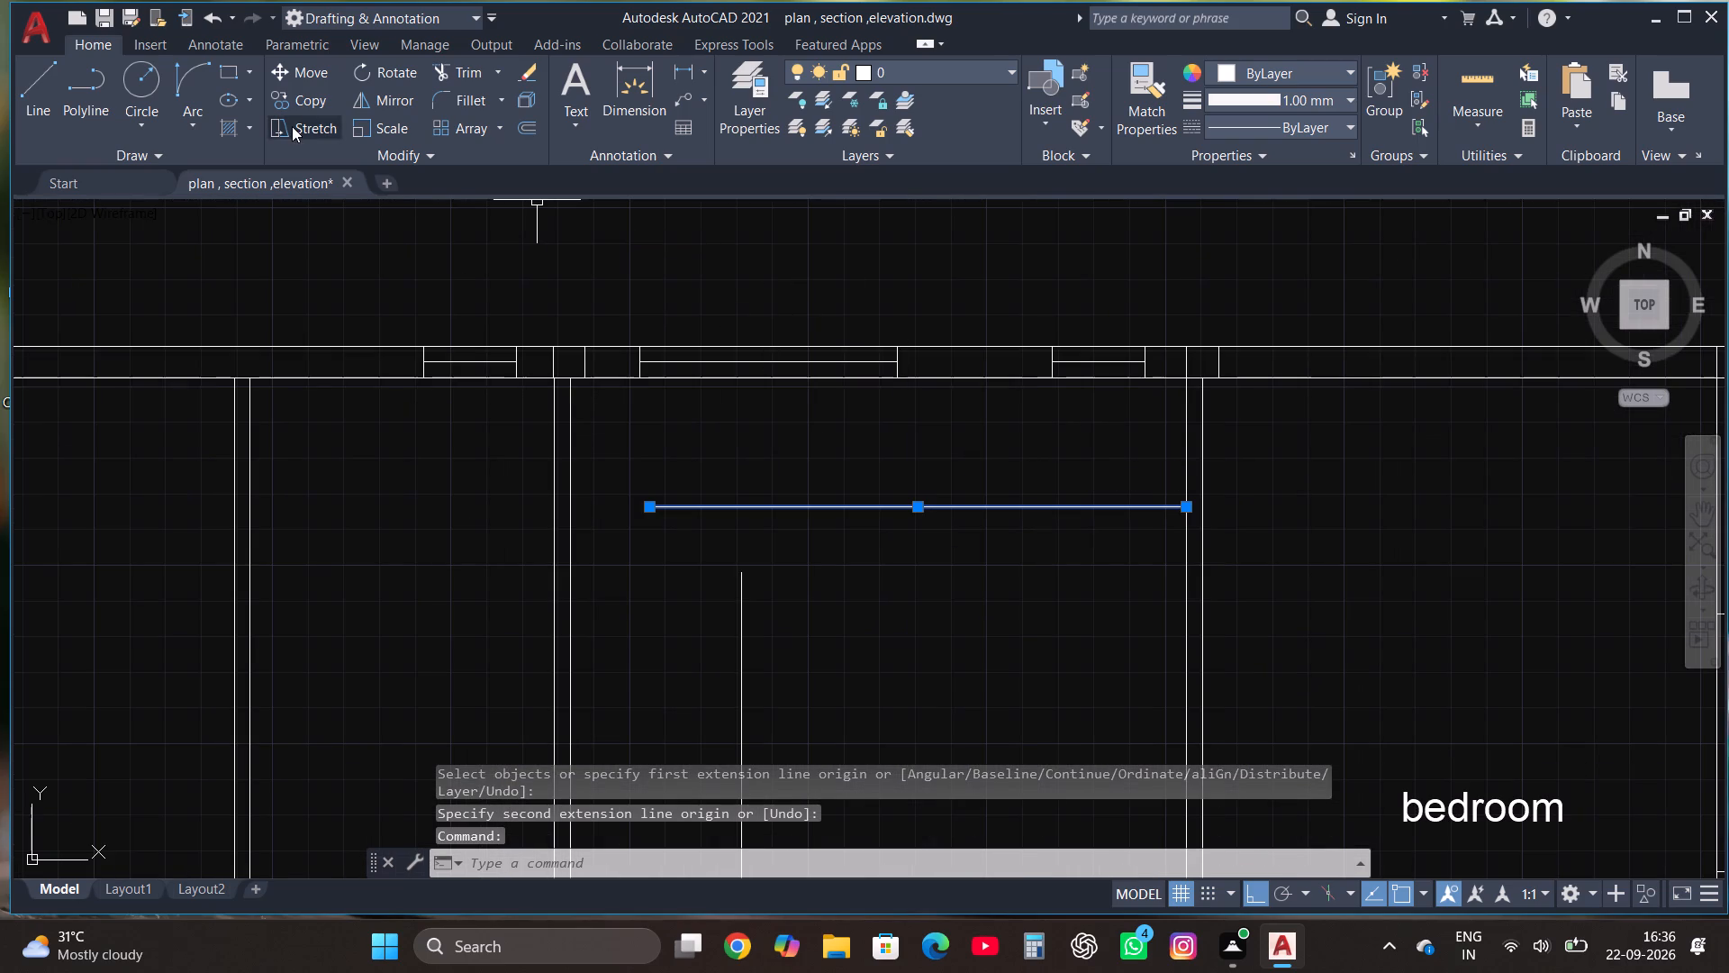
pyautogui.click(321, 74)
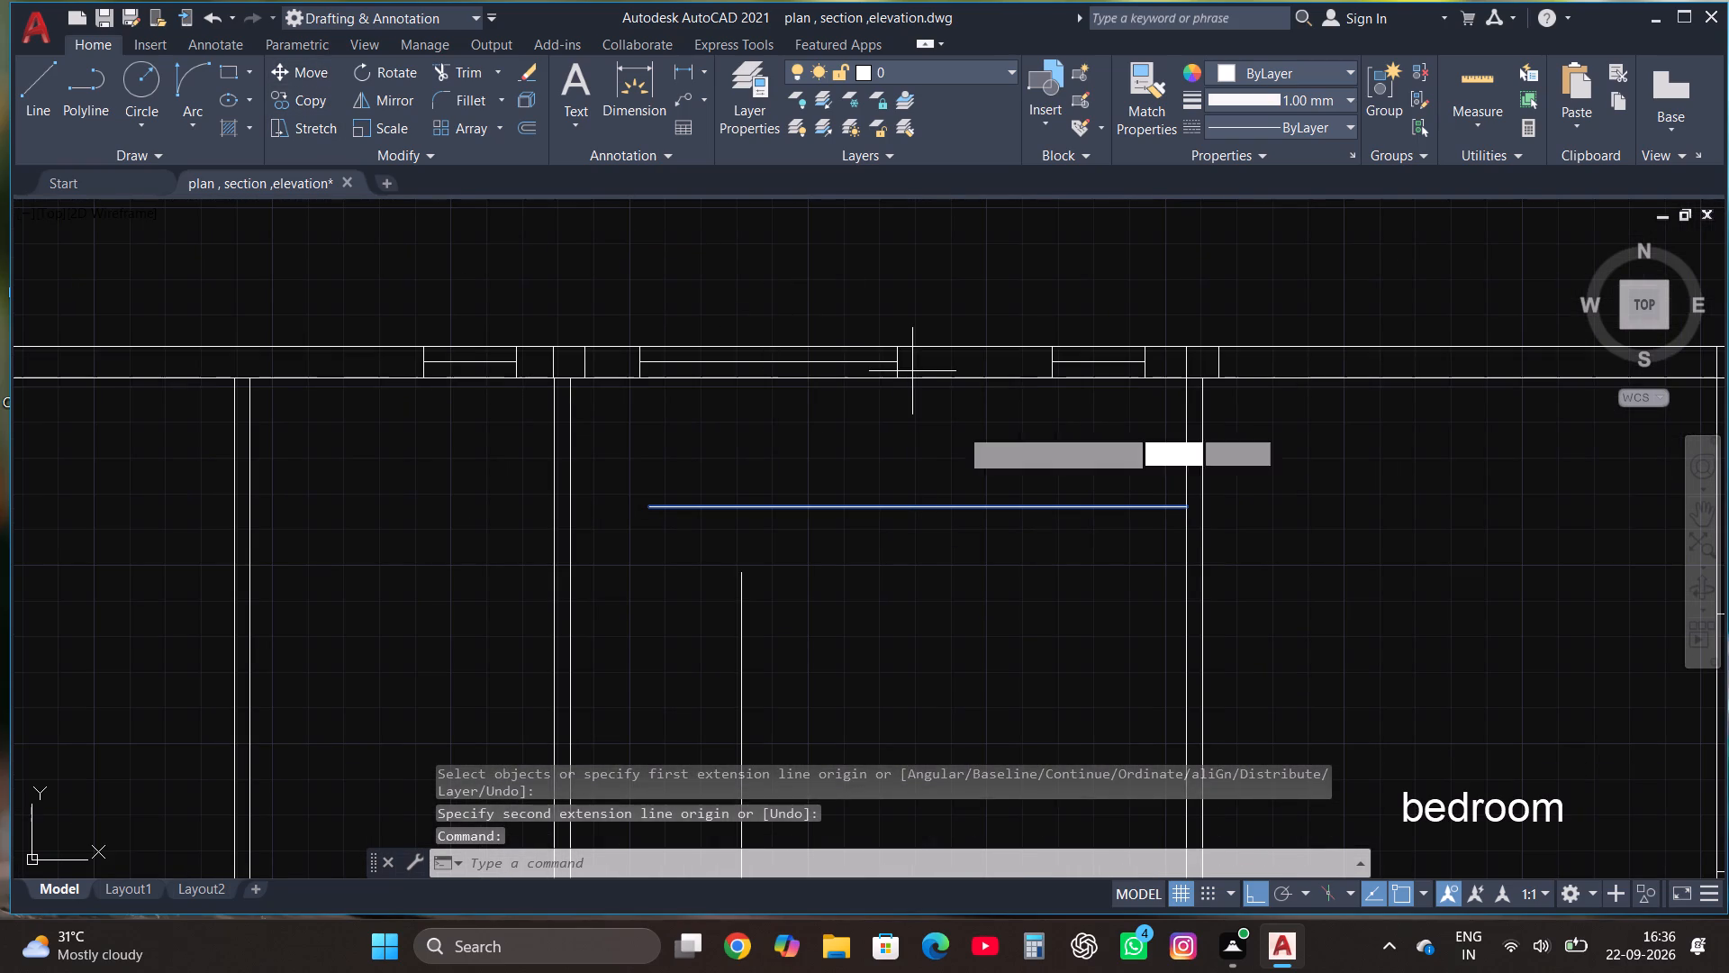
pyautogui.click(919, 506)
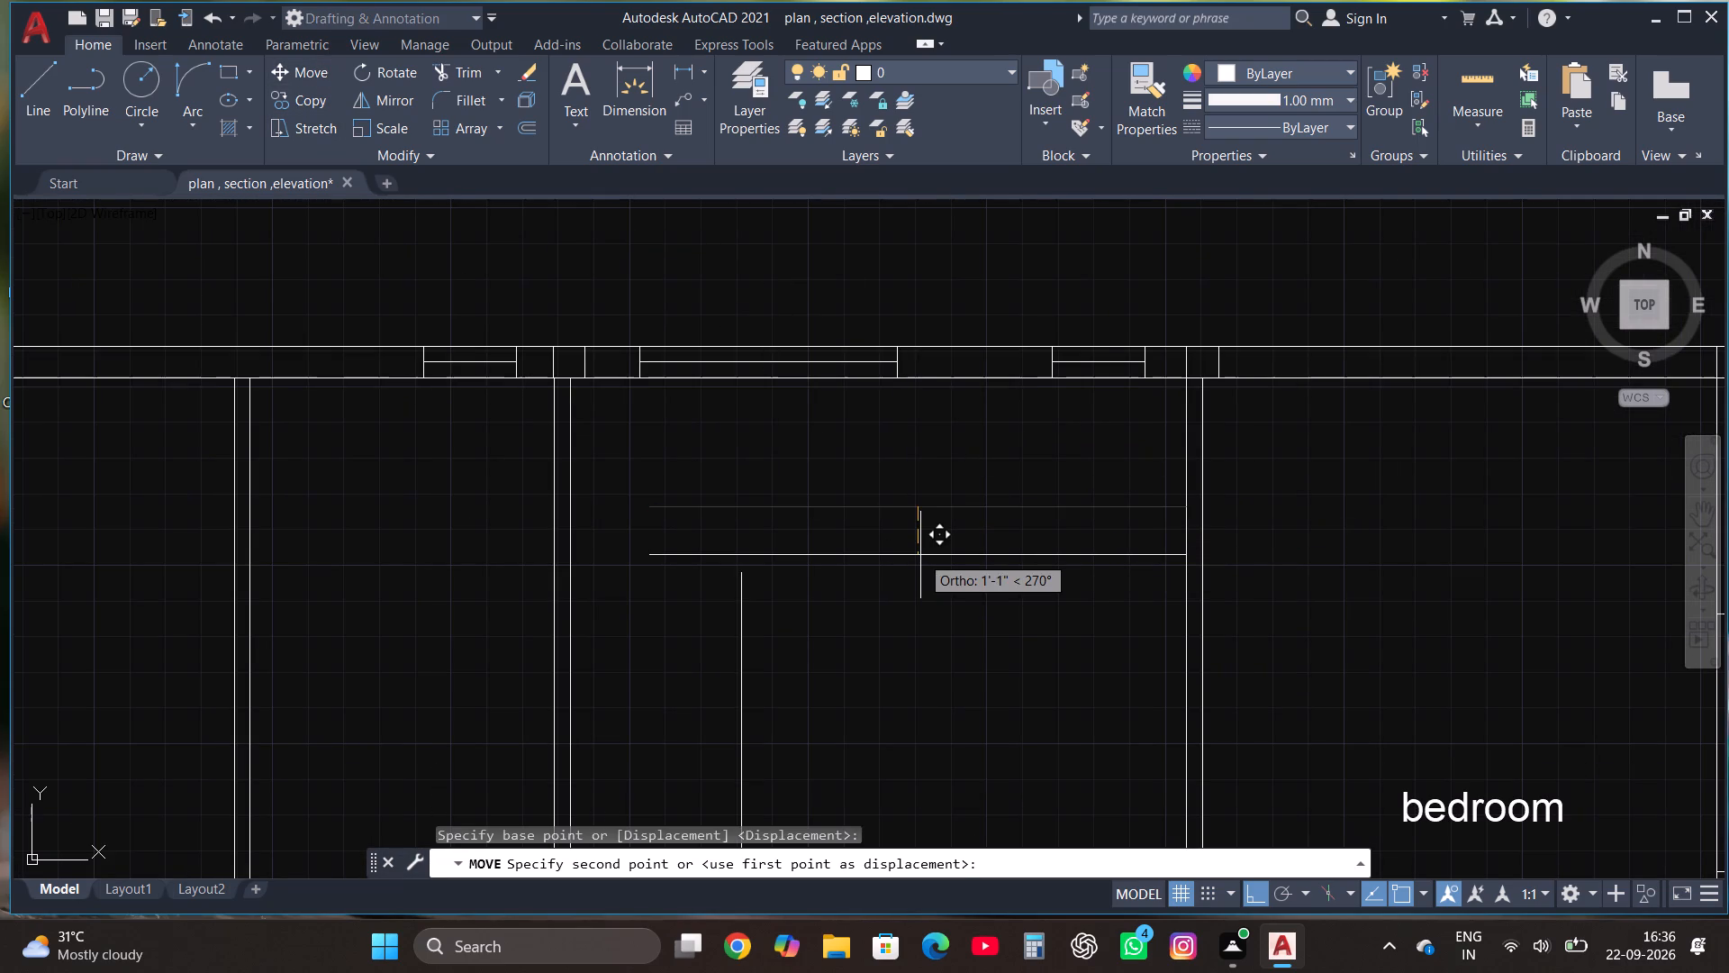
pyautogui.write("1'")
pyautogui.press('Return')
pyautogui.press('Escape')
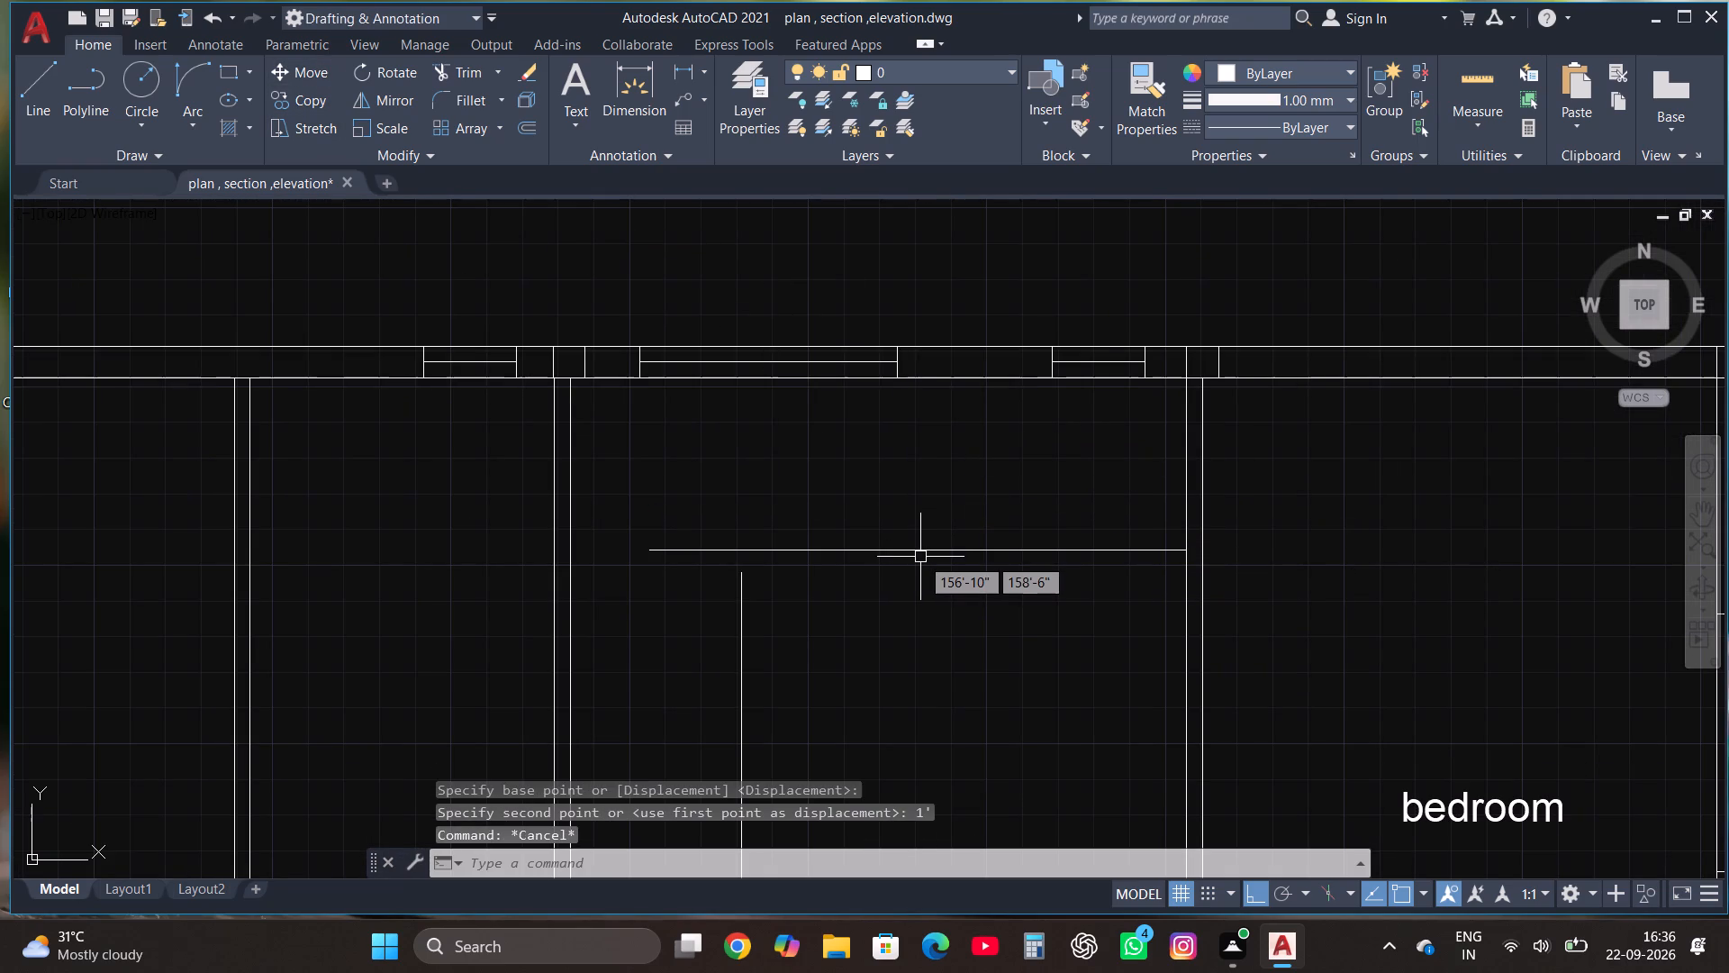
# Draw a line from the top of the eastern middle wall's west face, 4' west along the north wall, then south past the horizontal line.
pyautogui.scroll(-2, 901, 544)
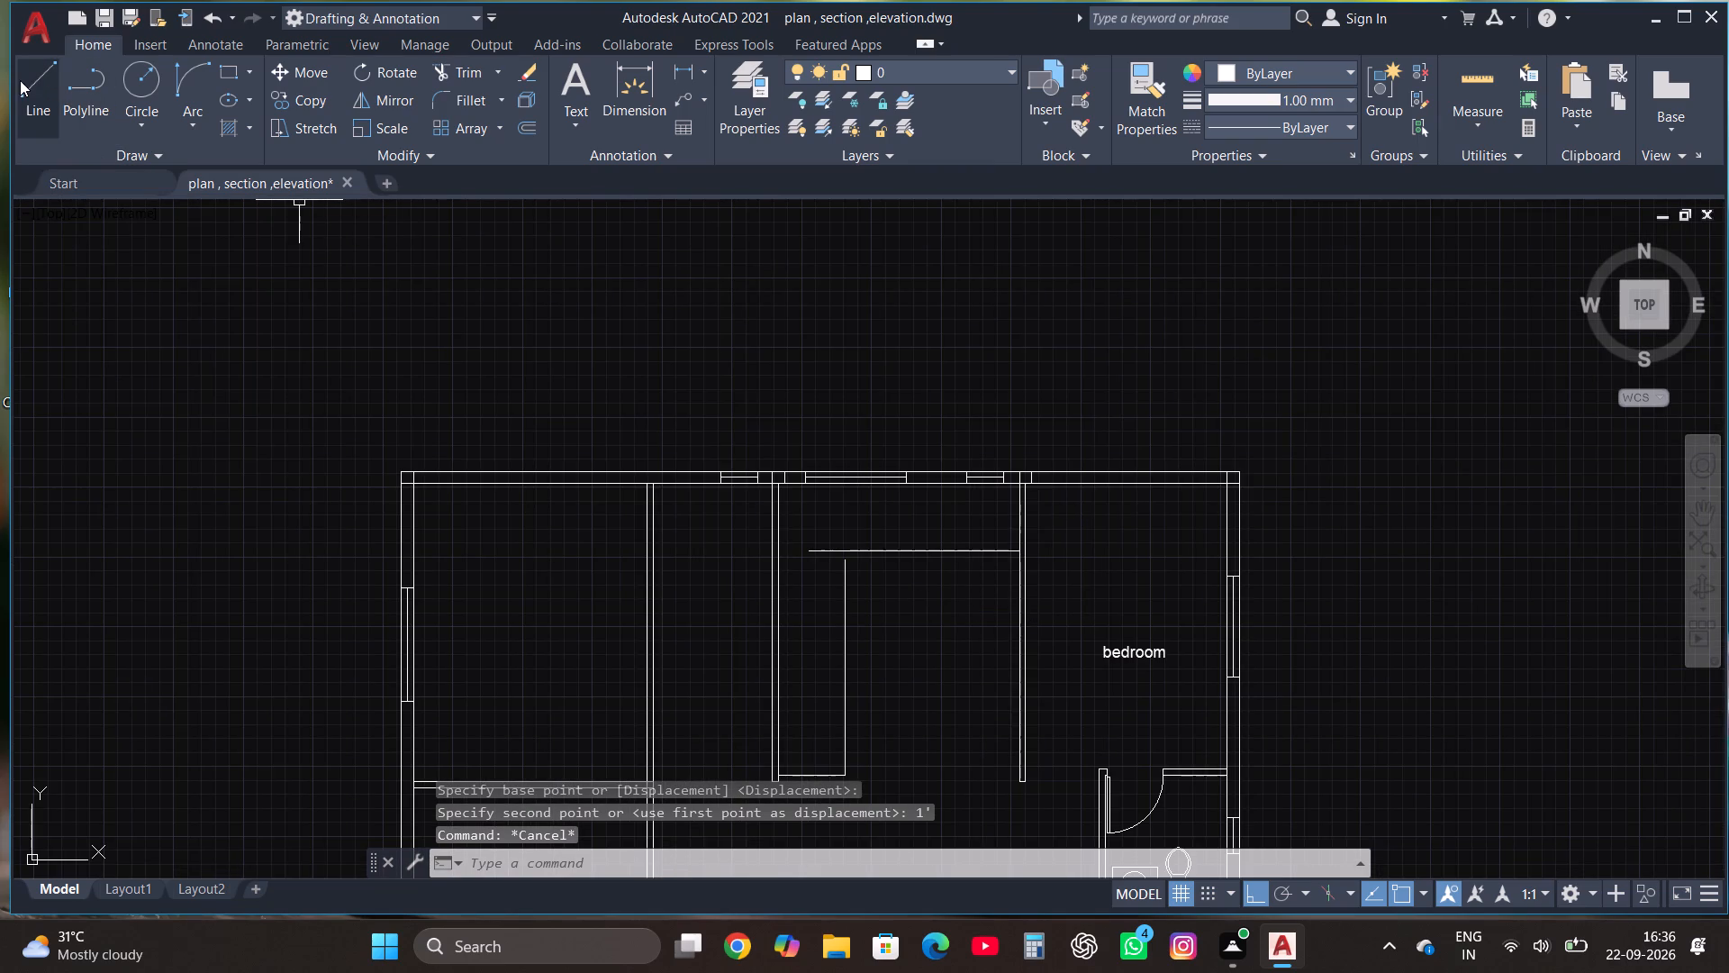
pyautogui.click(39, 92)
pyautogui.scroll(2, 969, 520)
pyautogui.click(1098, 430)
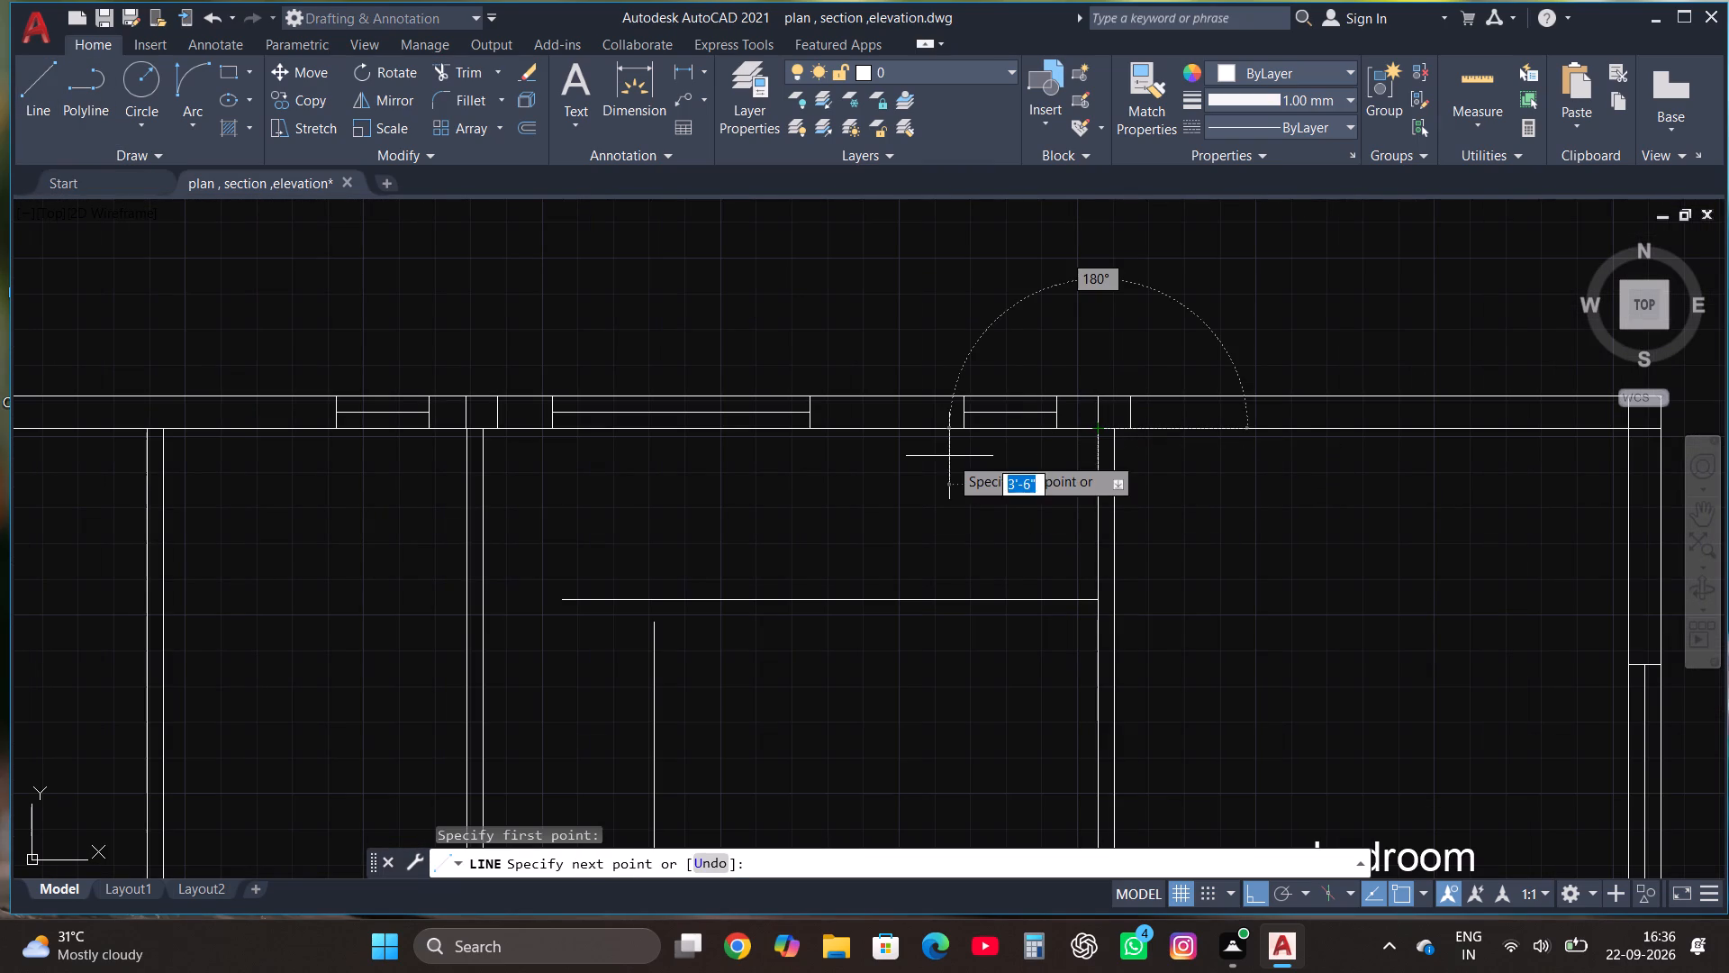
pyautogui.write("4'")
pyautogui.press('Return')
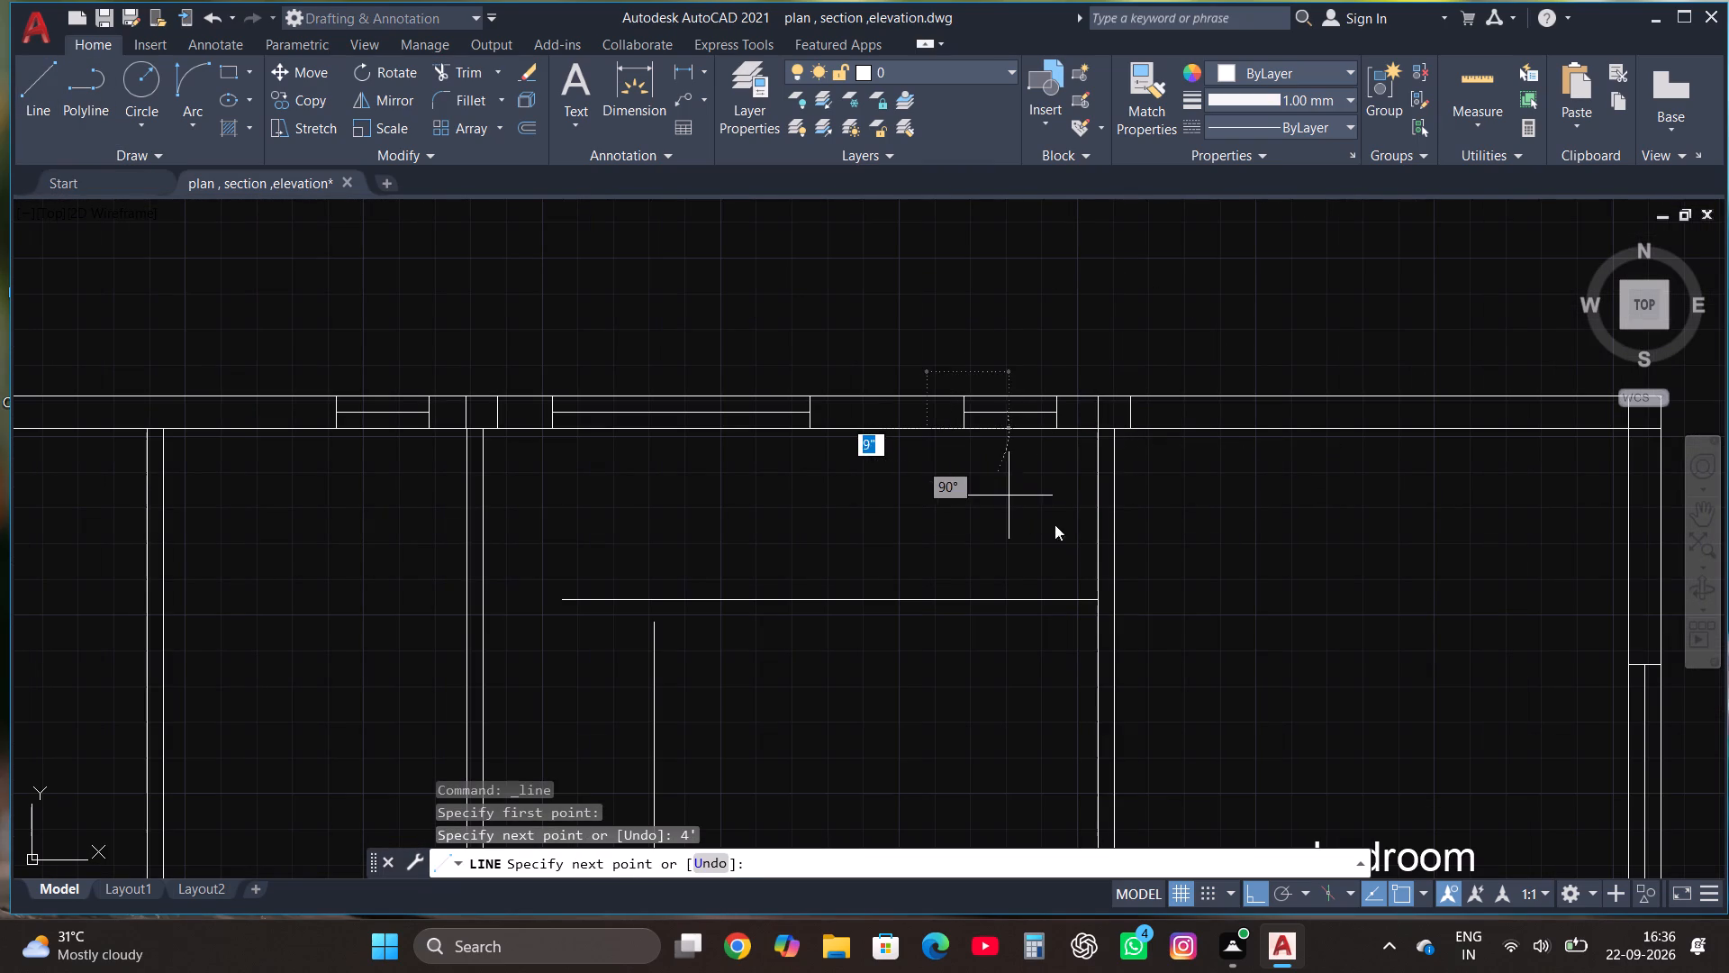
pyautogui.scroll(-1, 801, 692)
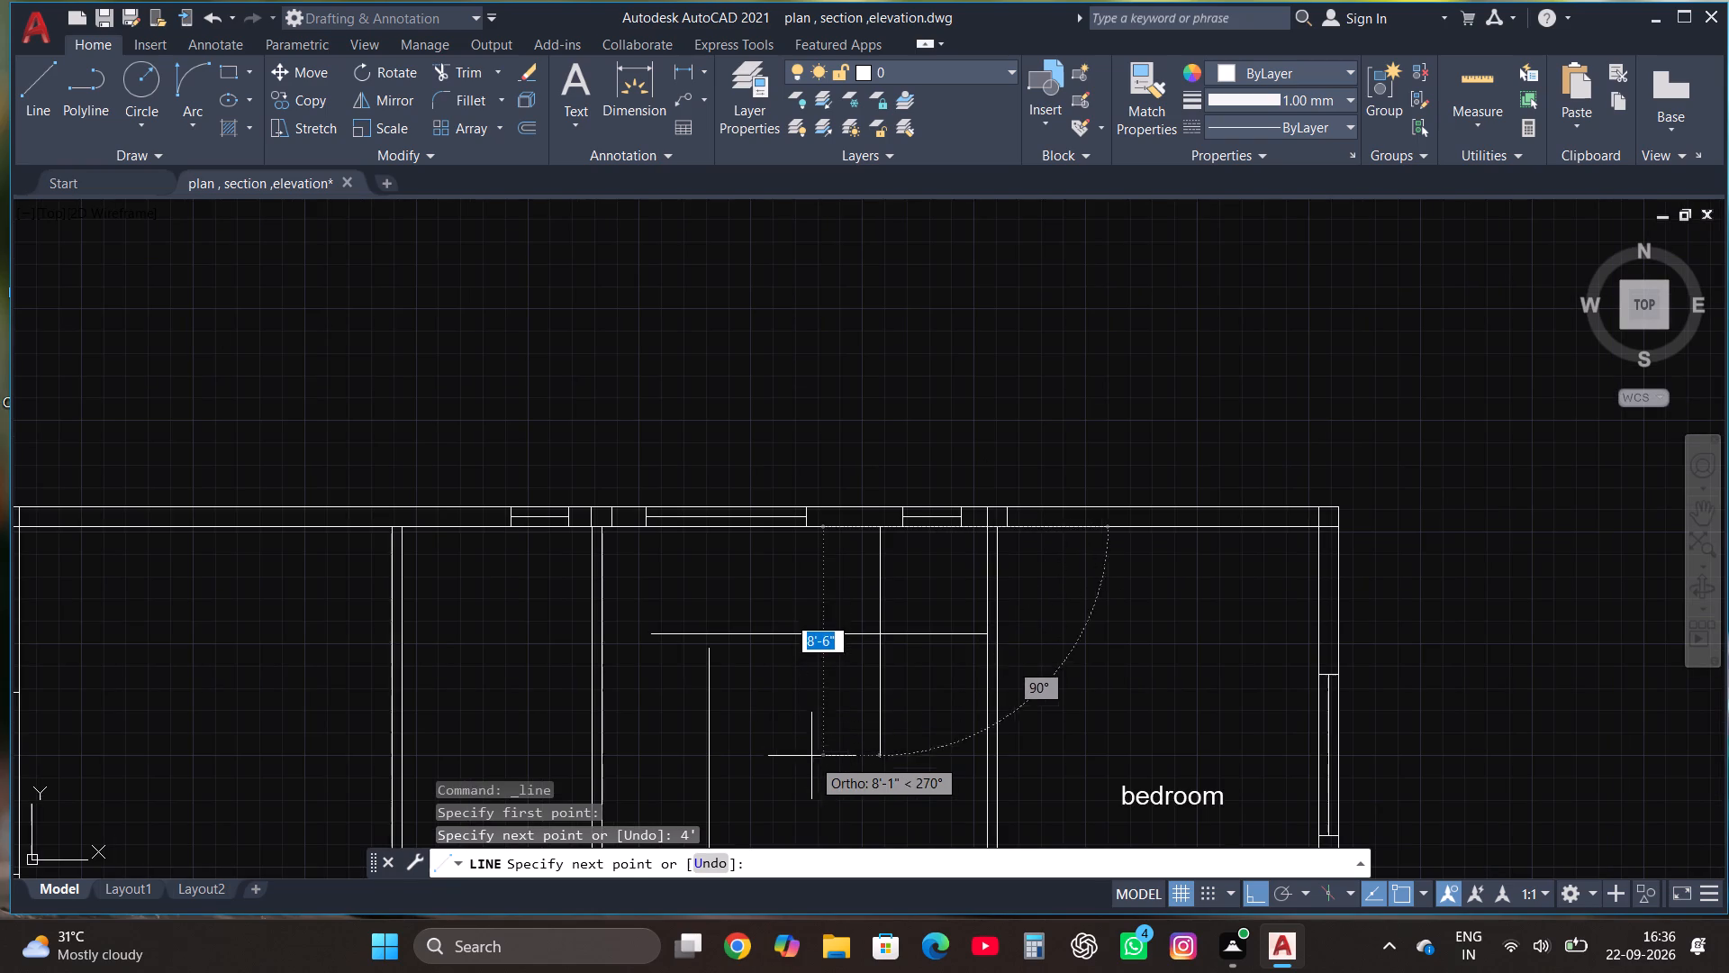
pyautogui.scroll(1, 816, 766)
pyautogui.click(833, 783)
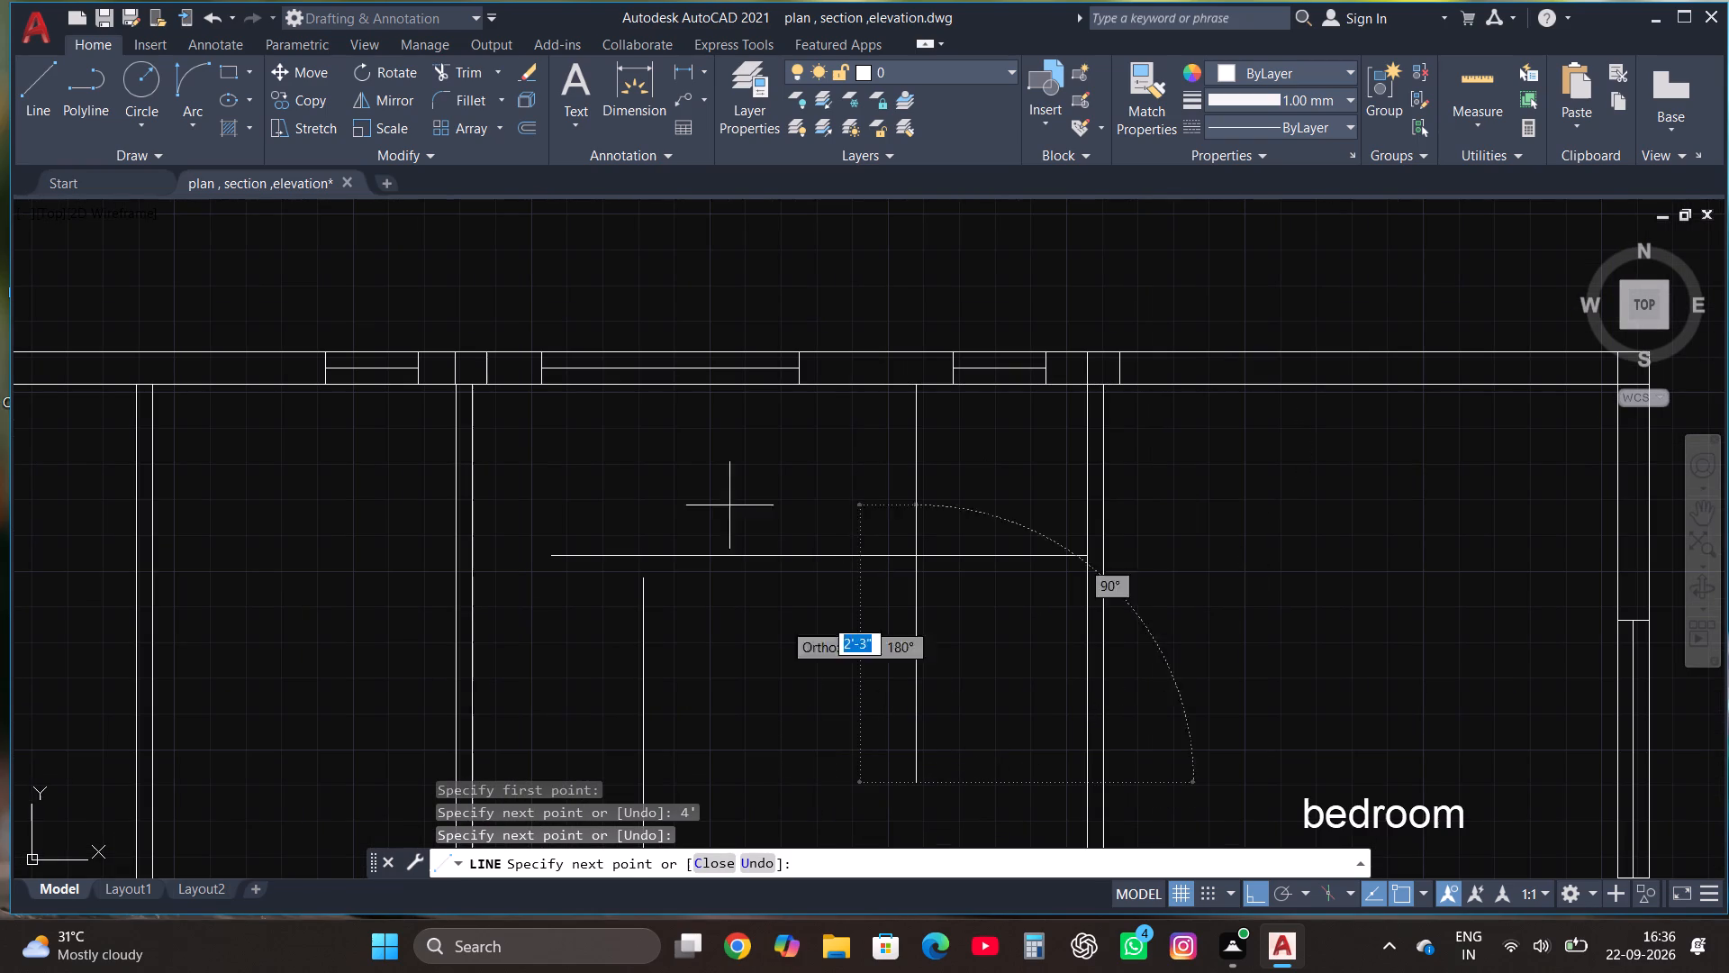
# Fillet the horizontal line with the vertical lines at its western and eastern corners to form a continuous inner outline.
pyautogui.click(459, 104)
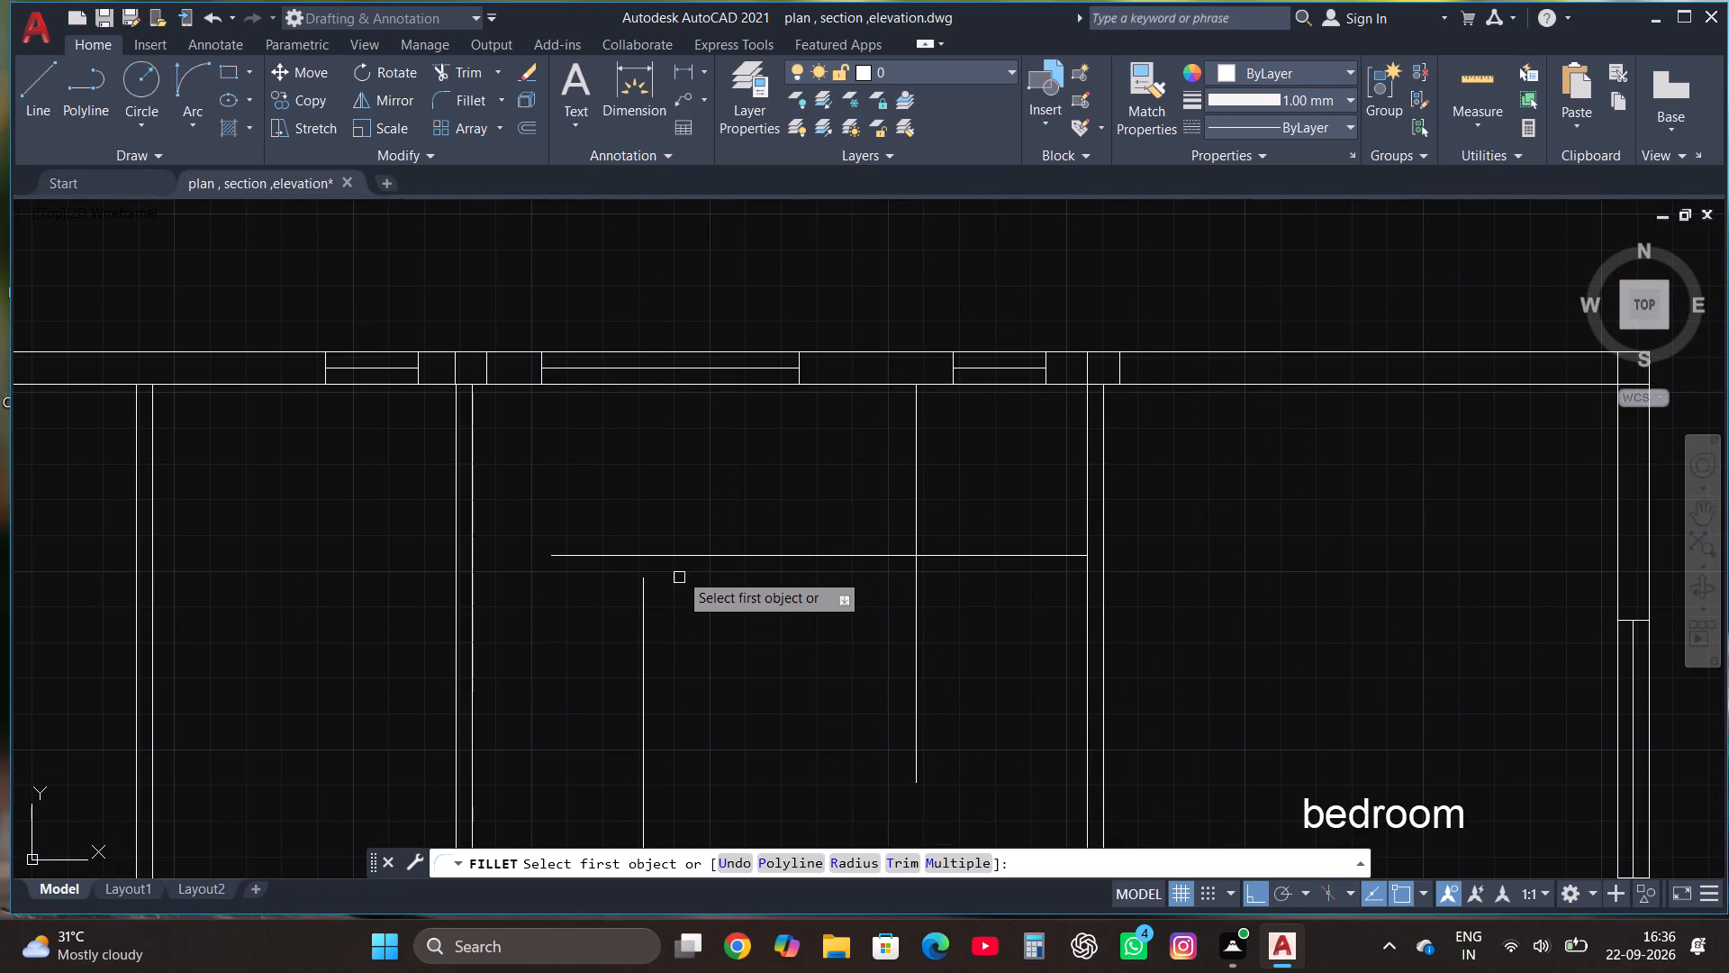
pyautogui.click(678, 560)
pyautogui.click(645, 615)
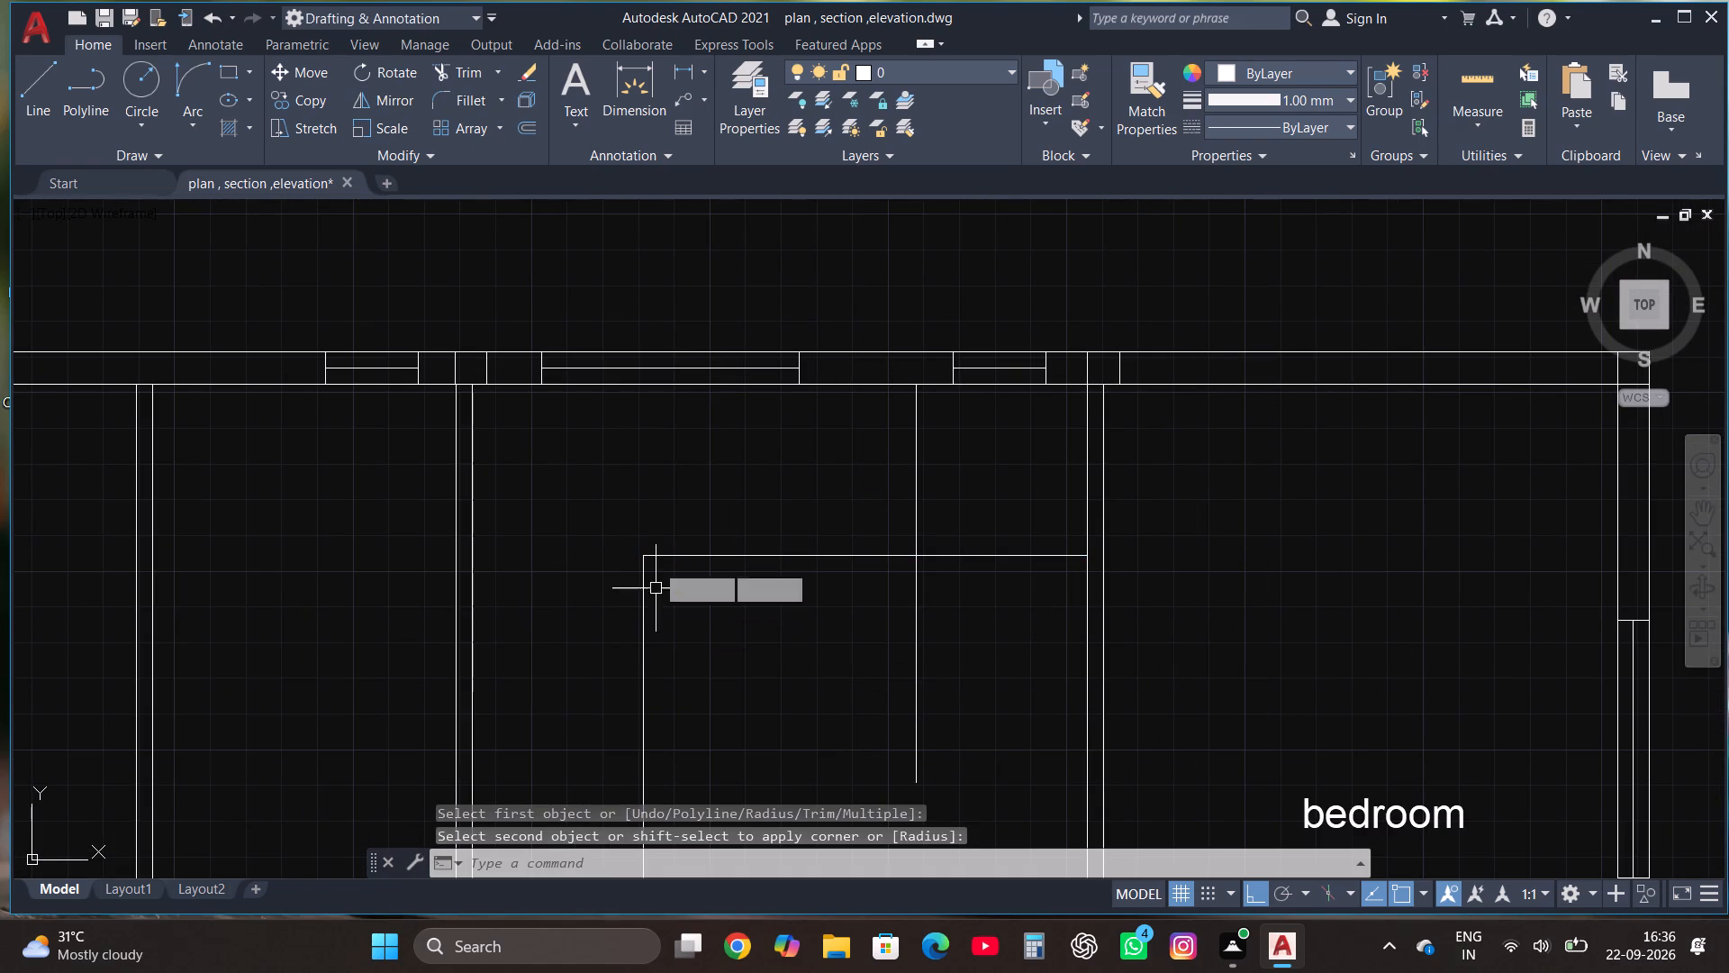
pyautogui.click(466, 102)
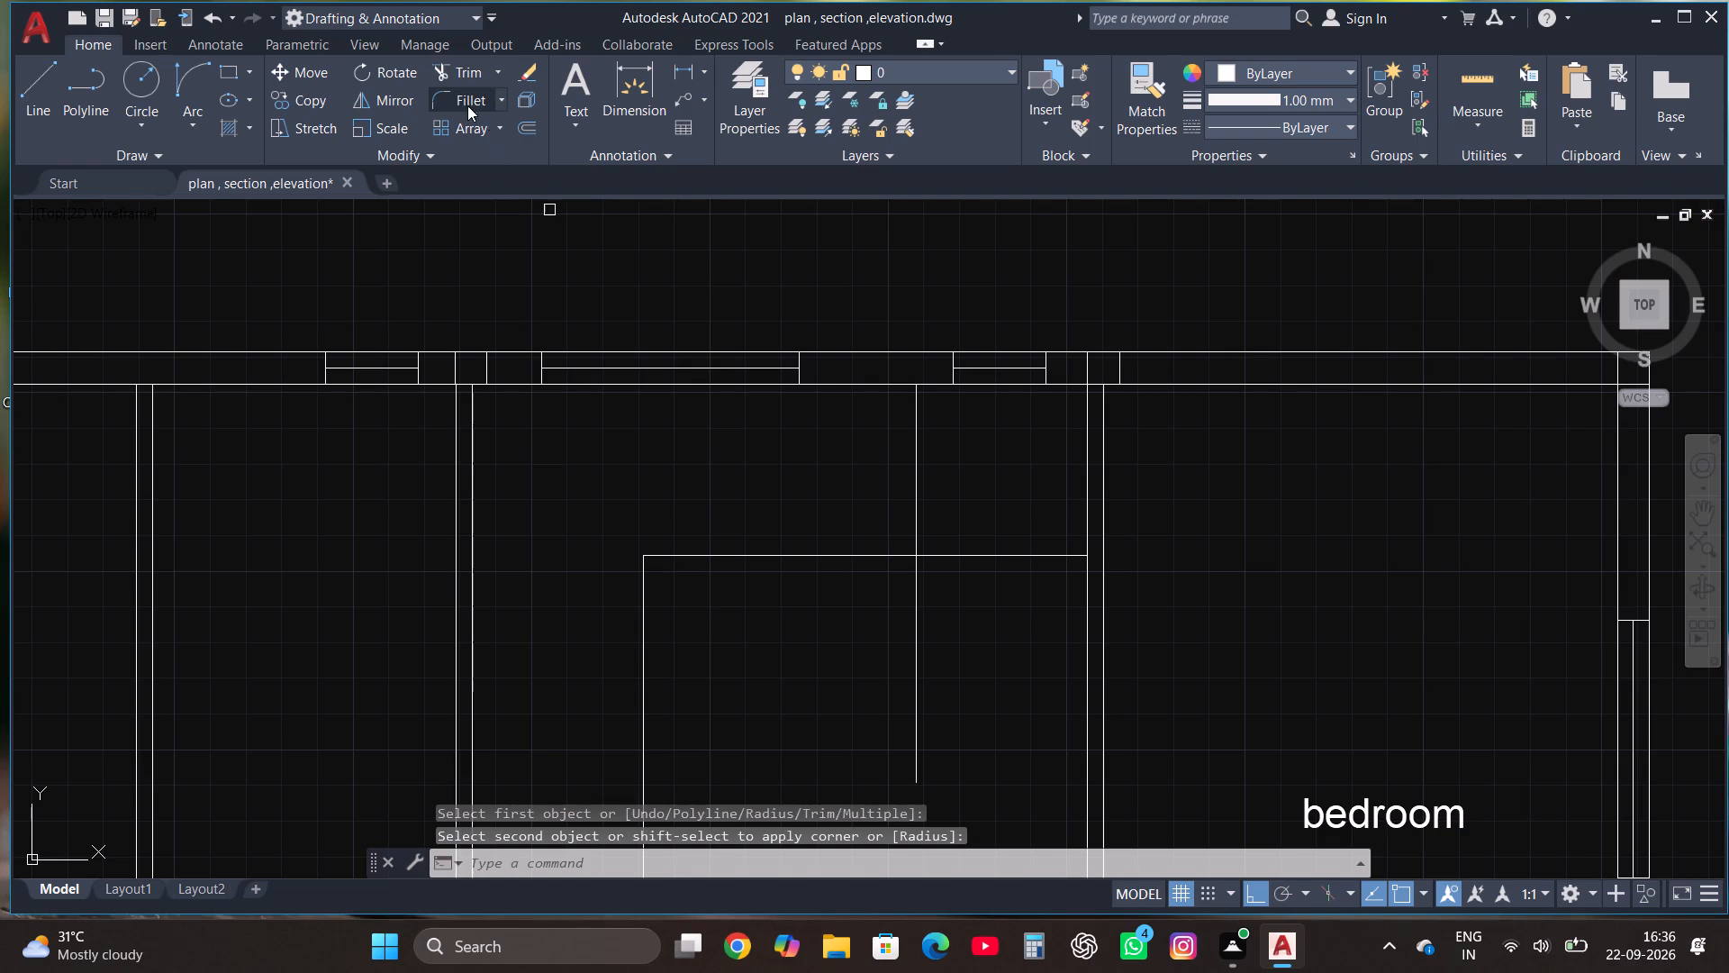
pyautogui.click(892, 556)
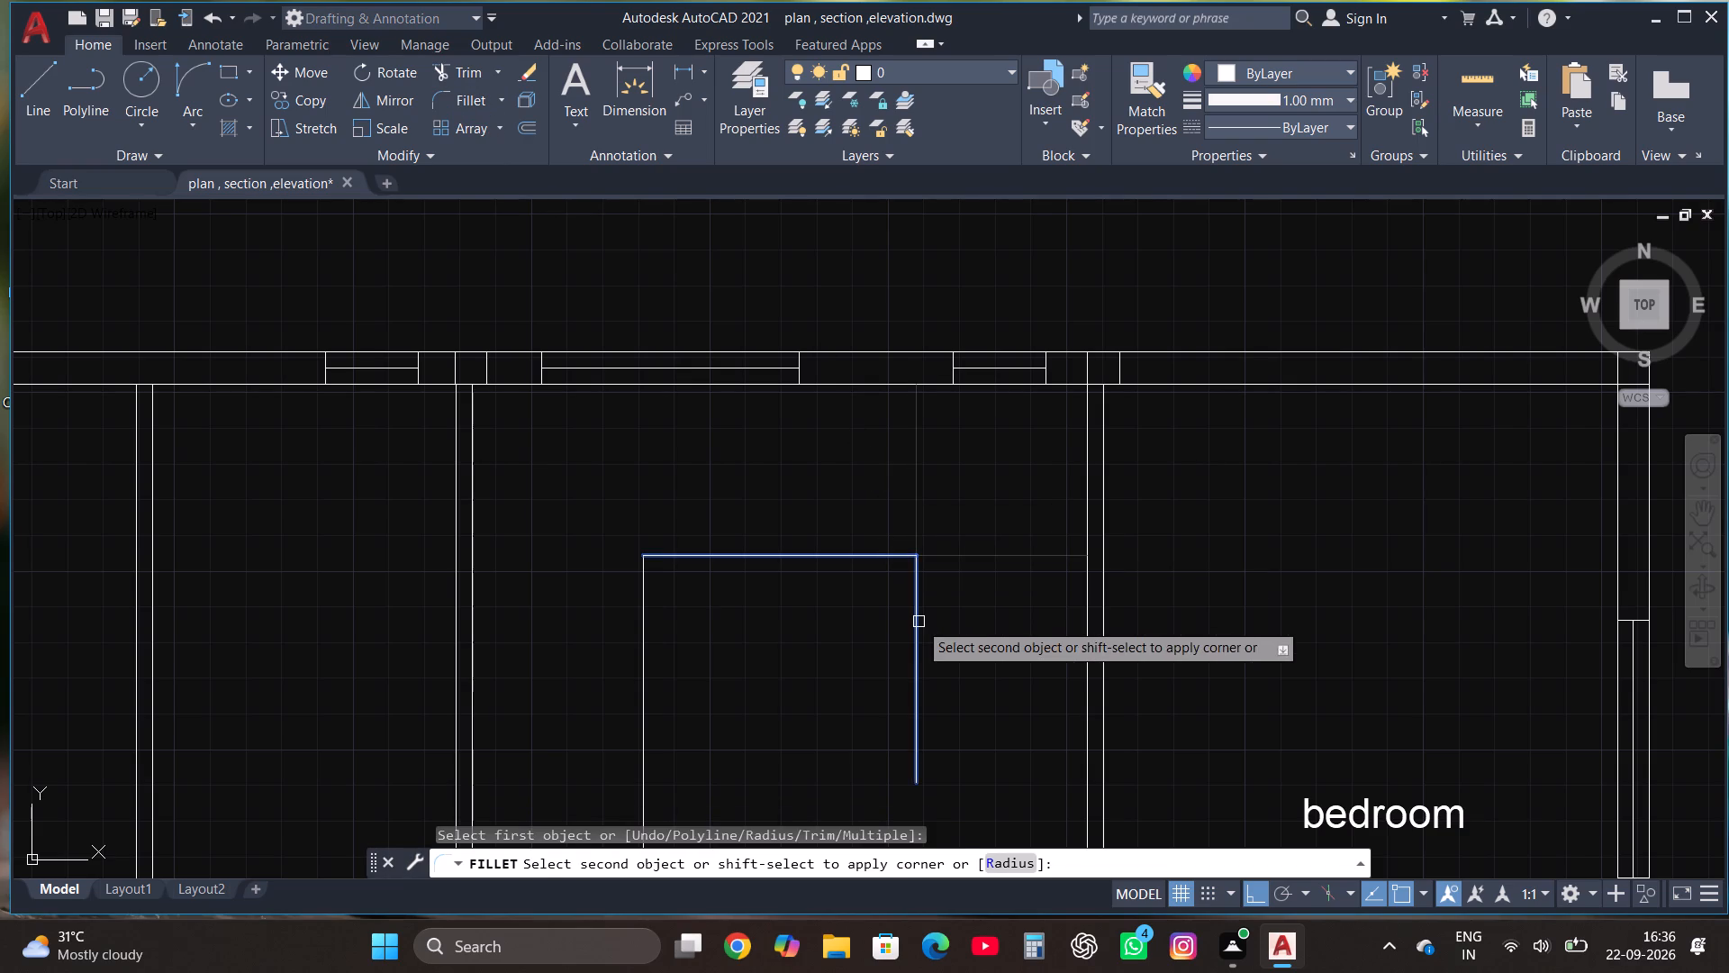
pyautogui.click(919, 622)
# Move the western vertical line of the inner outline in the northern middle room 1' west.
pyautogui.scroll(-2, 832, 499)
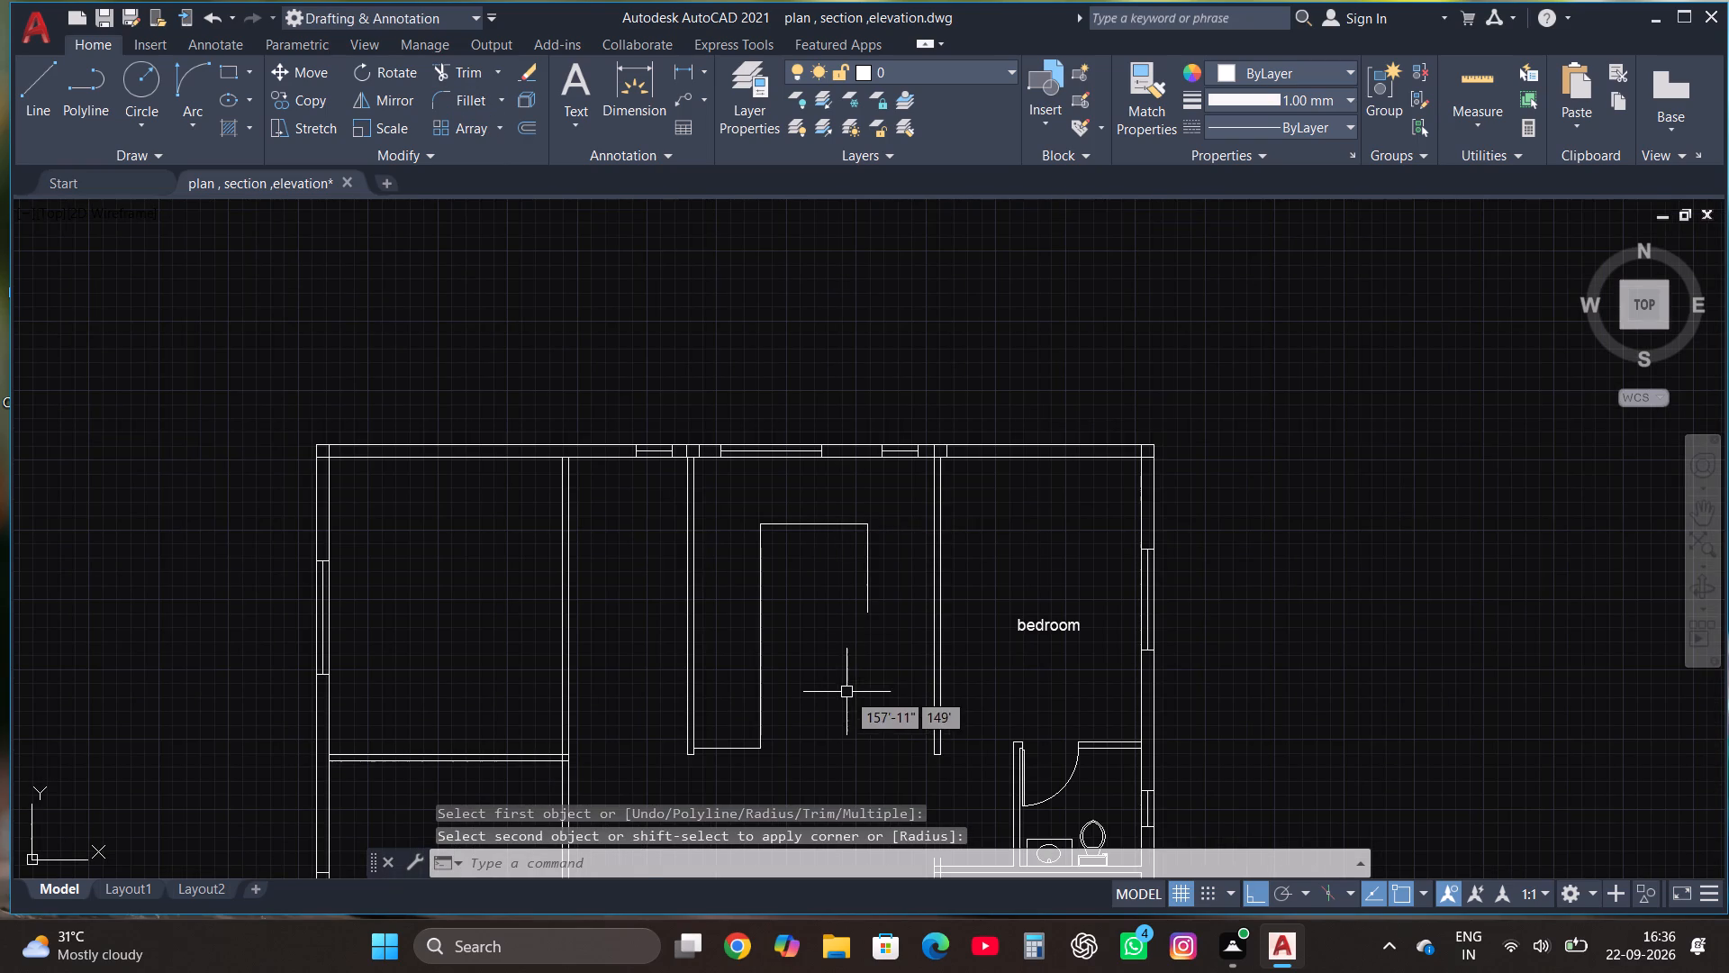
pyautogui.scroll(3, 809, 718)
pyautogui.scroll(-2, 732, 589)
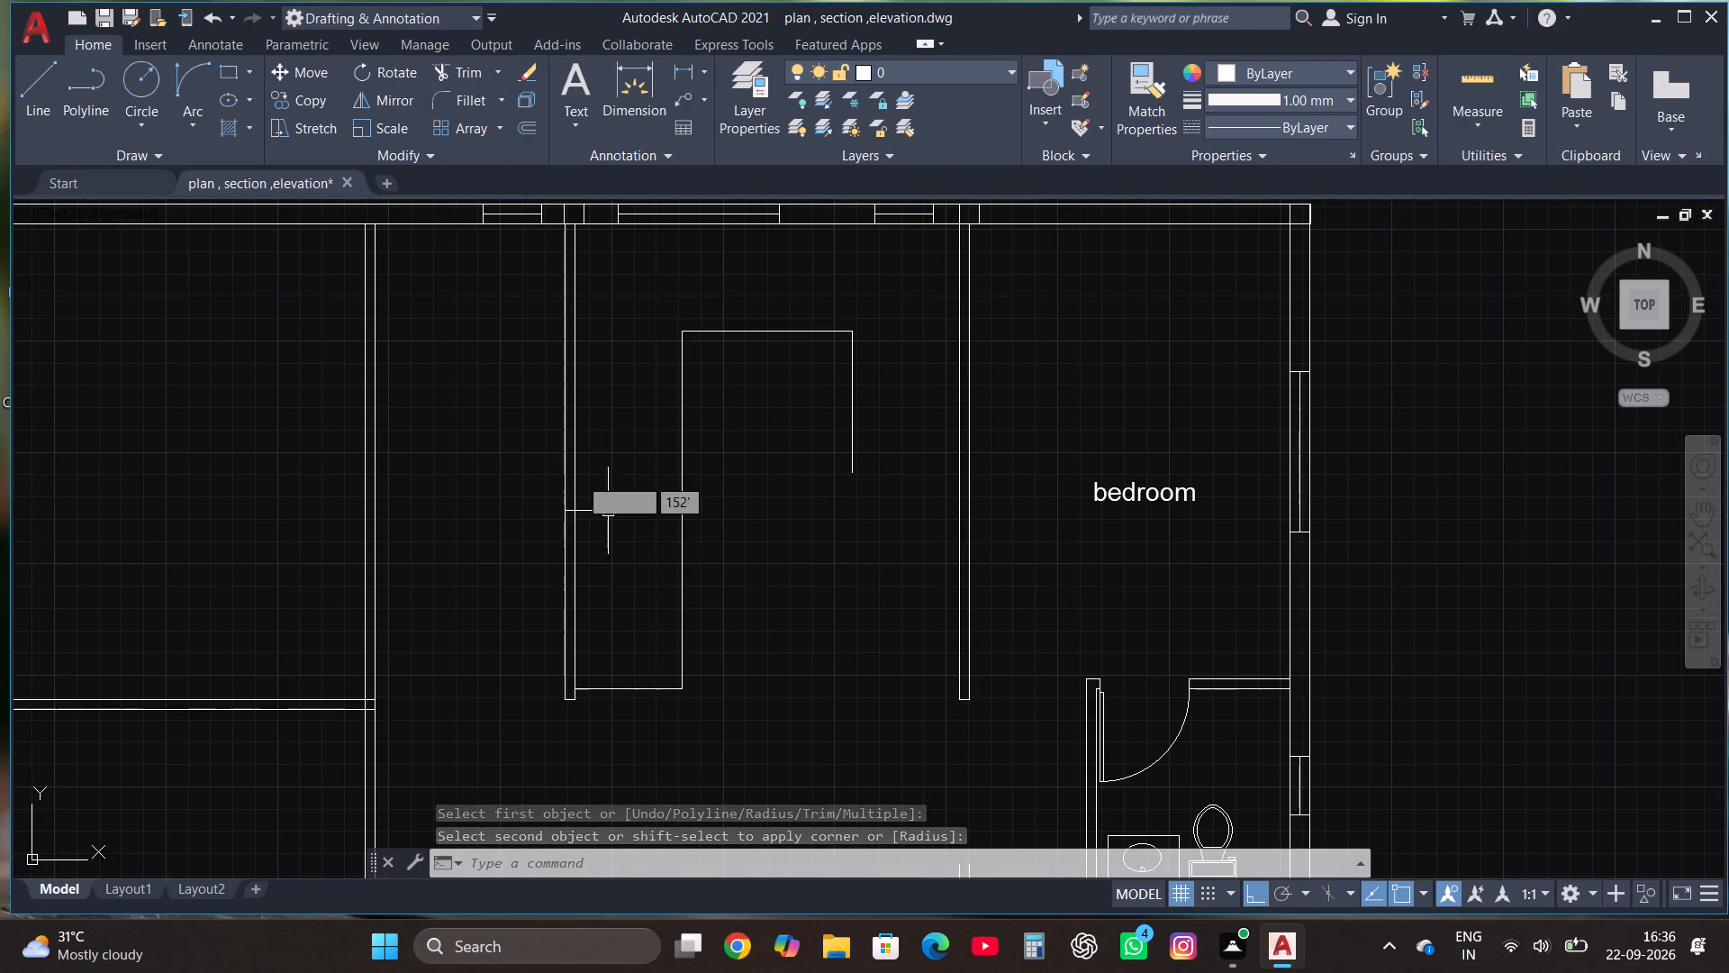
pyautogui.scroll(-1, 781, 543)
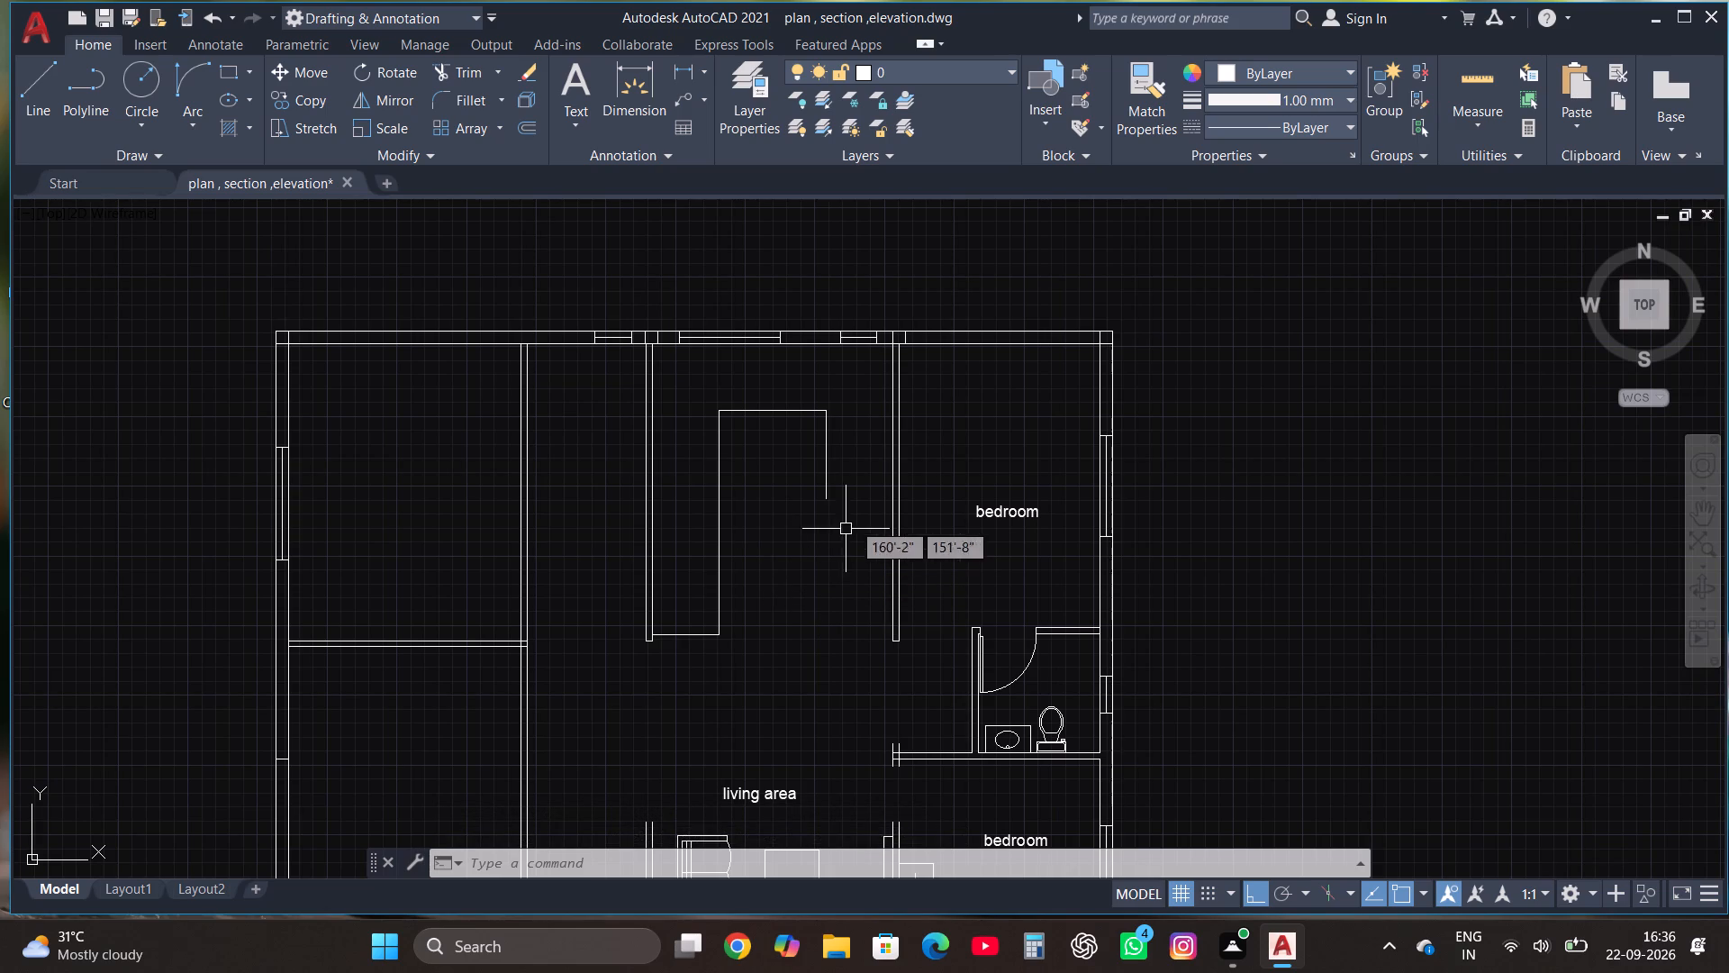
pyautogui.click(717, 545)
pyautogui.scroll(2, 722, 539)
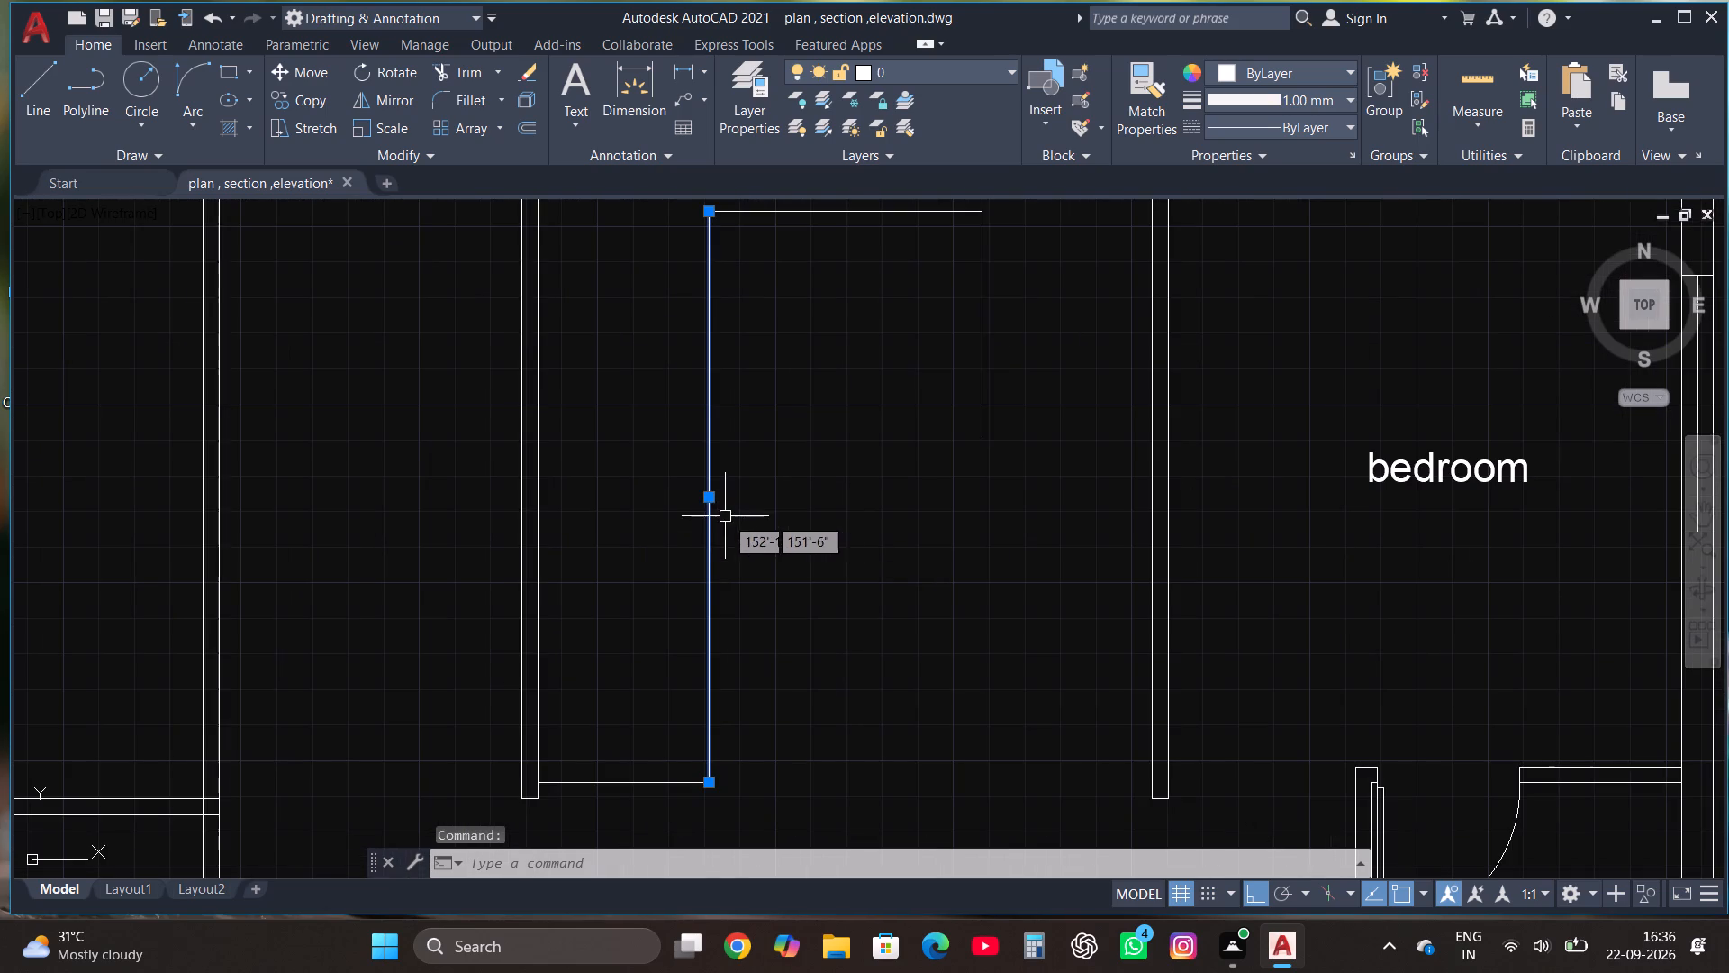
pyautogui.click(703, 503)
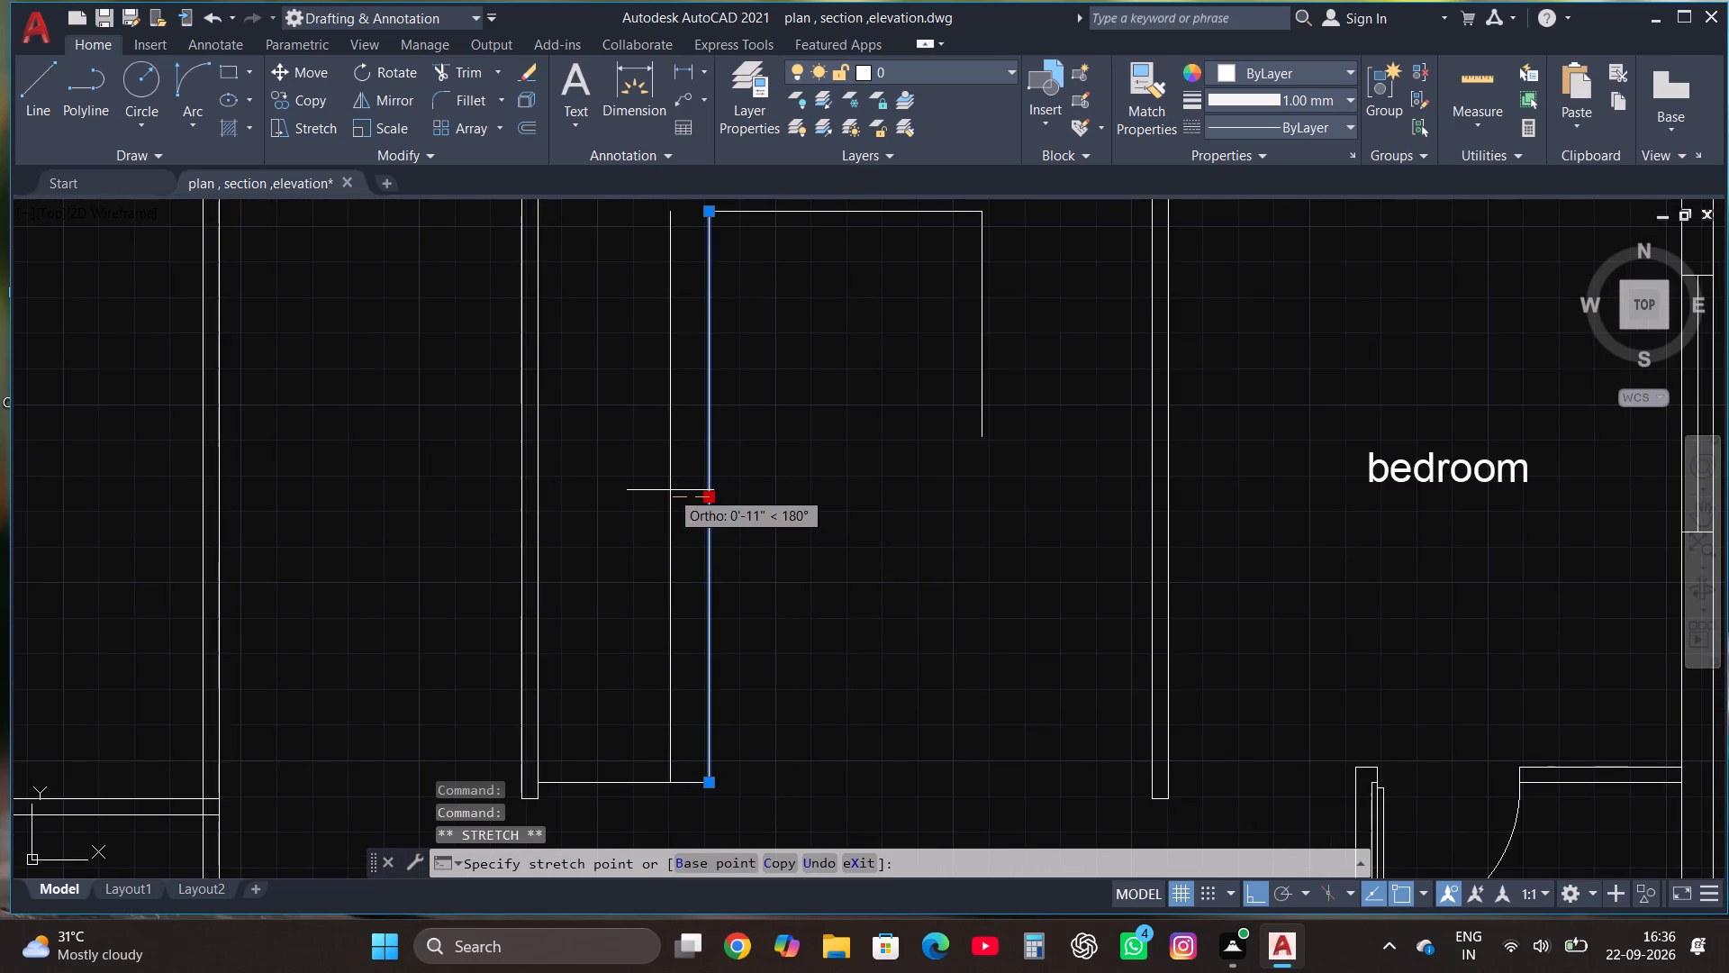
pyautogui.write("1'")
pyautogui.press('Return')
pyautogui.press('Escape')
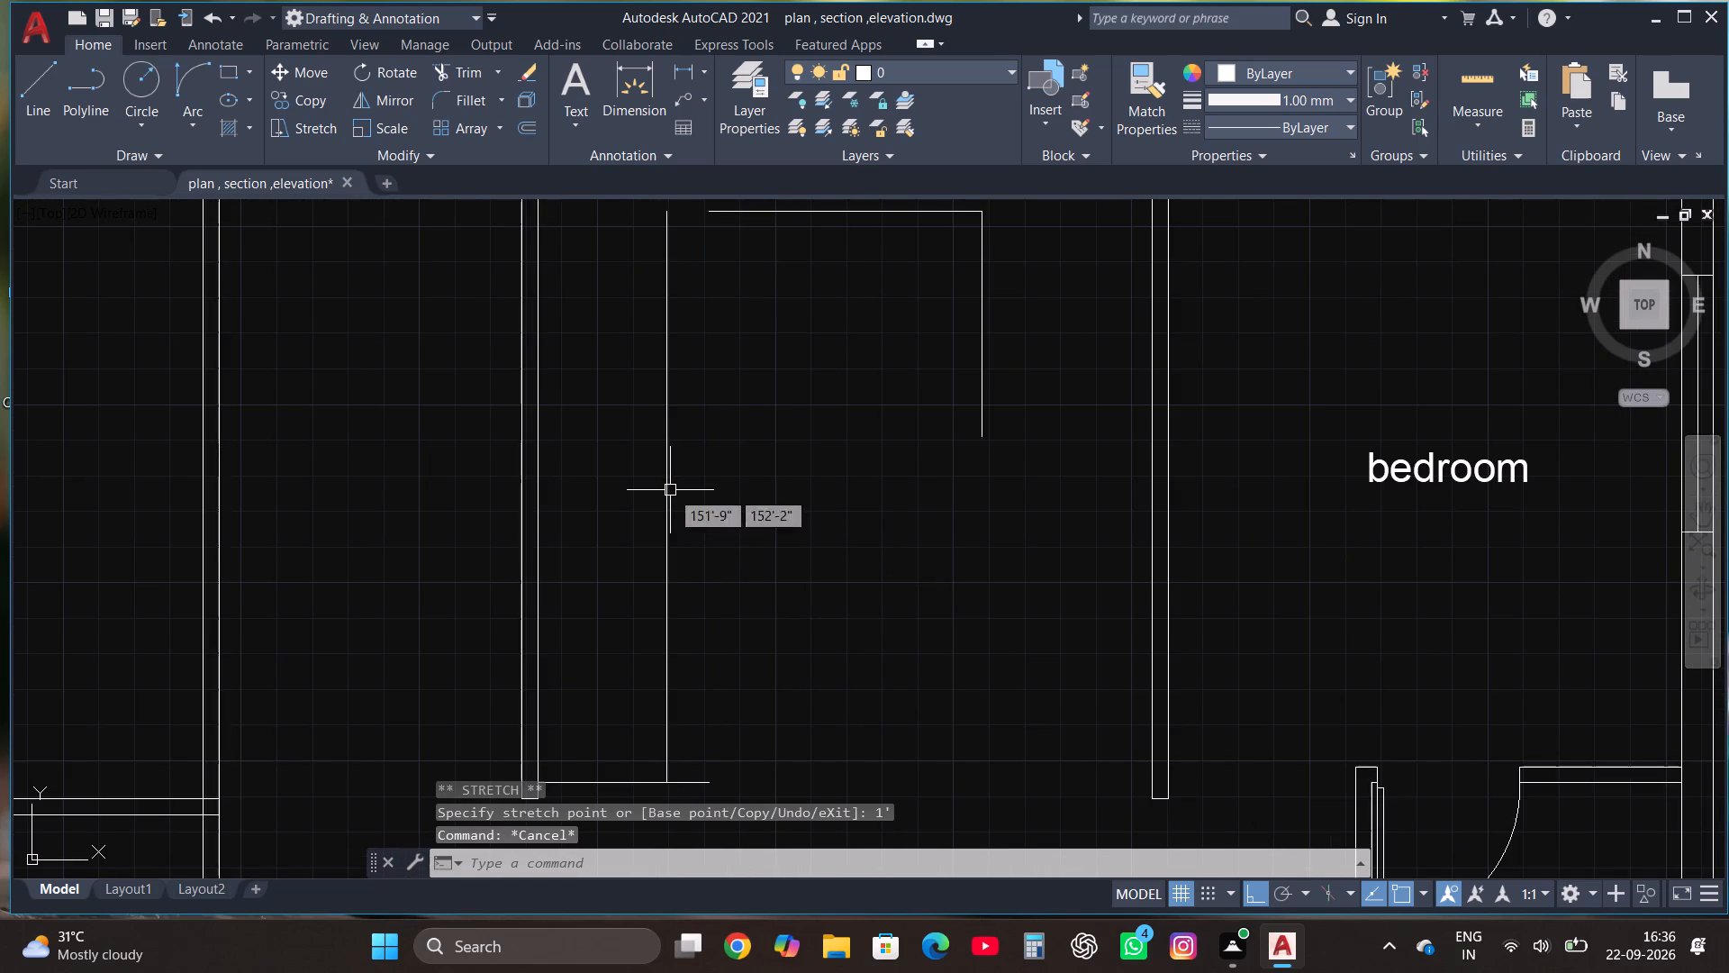
# Move the eastern vertical line of the inner outline 1' east.
pyautogui.click(978, 382)
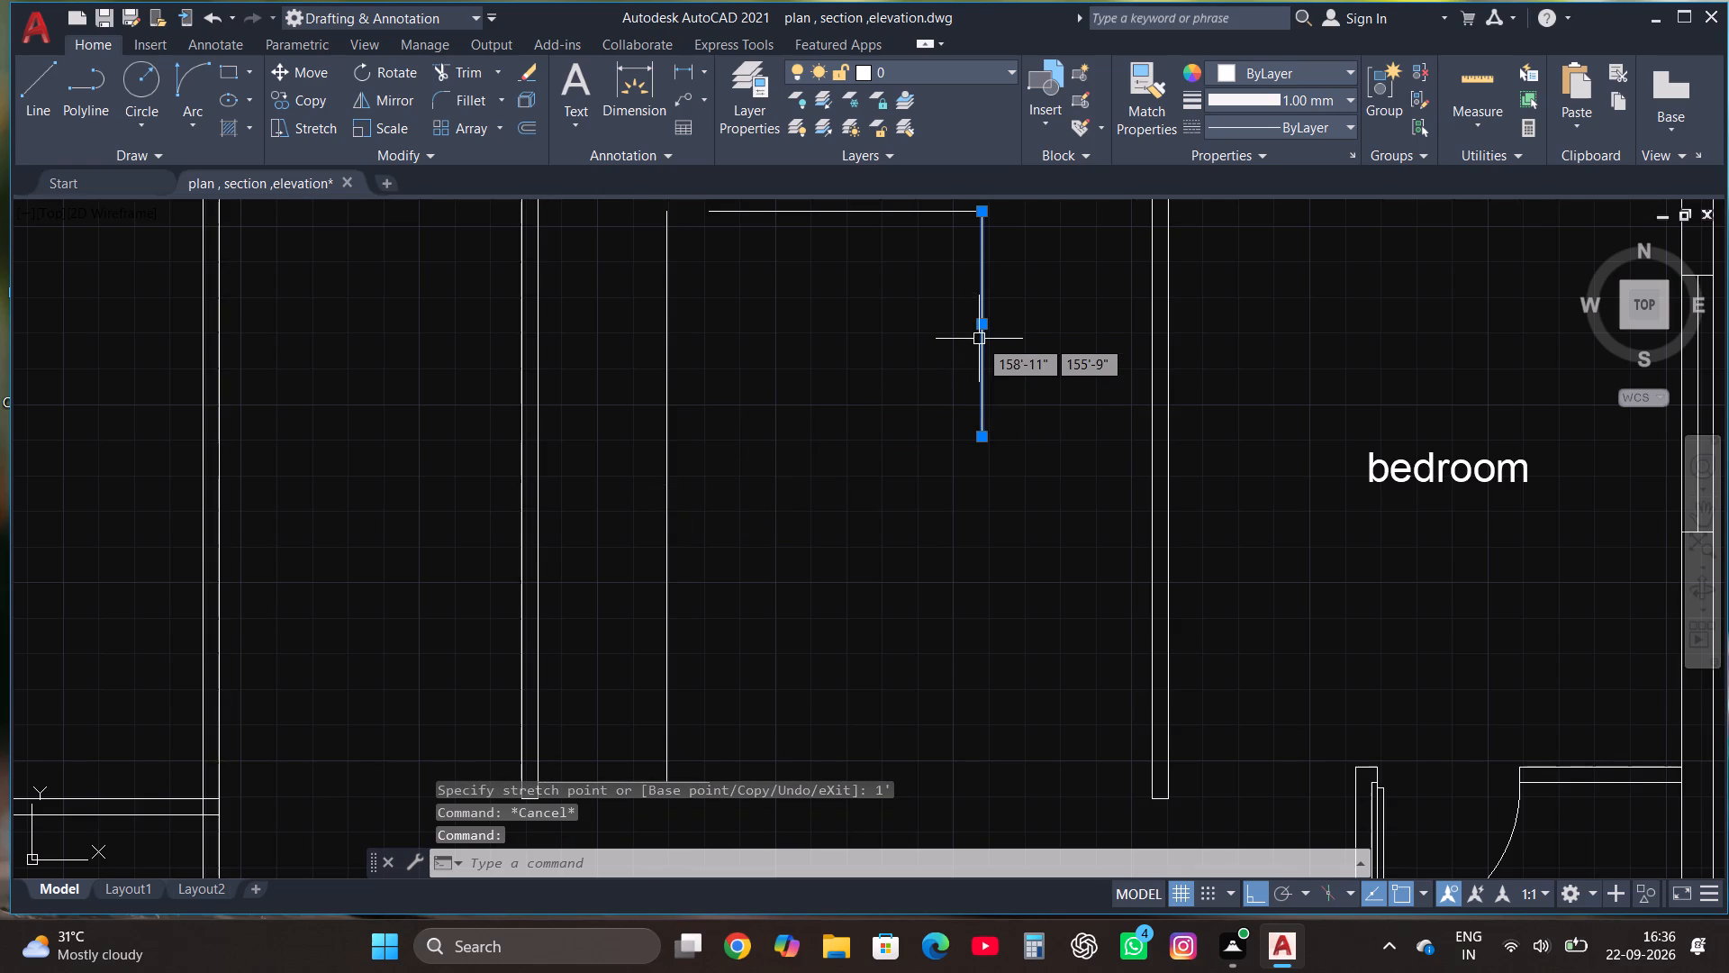
pyautogui.click(979, 326)
pyautogui.write("1'")
pyautogui.press('Return')
pyautogui.press('Escape')
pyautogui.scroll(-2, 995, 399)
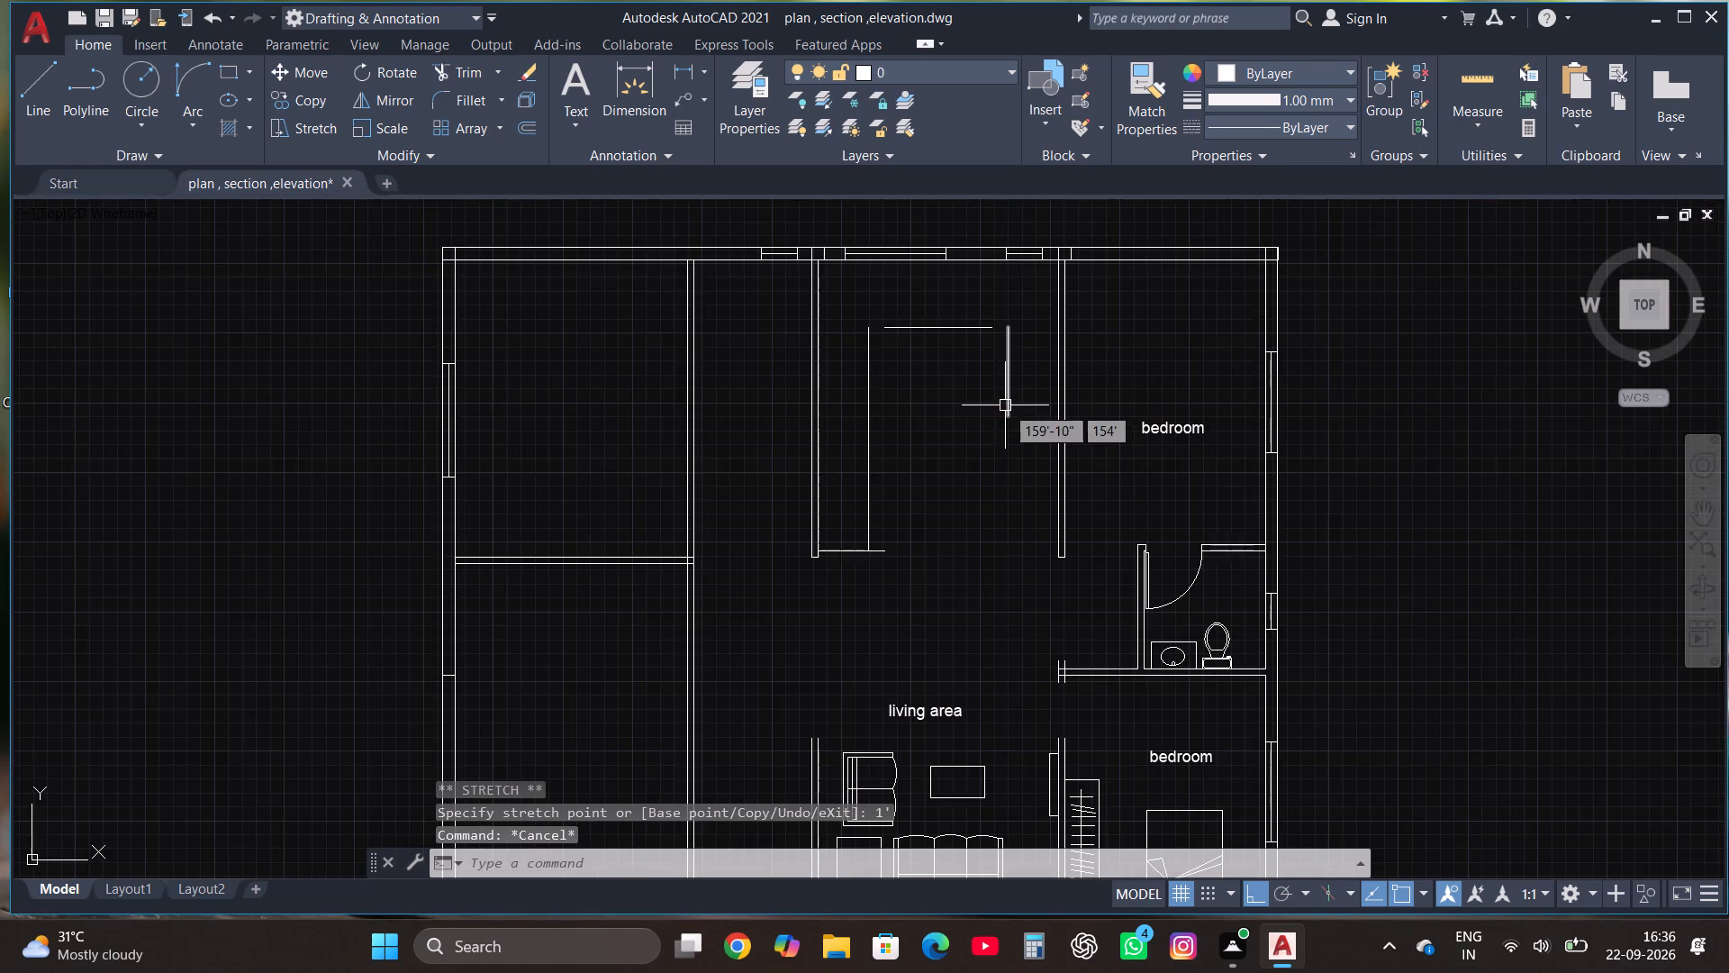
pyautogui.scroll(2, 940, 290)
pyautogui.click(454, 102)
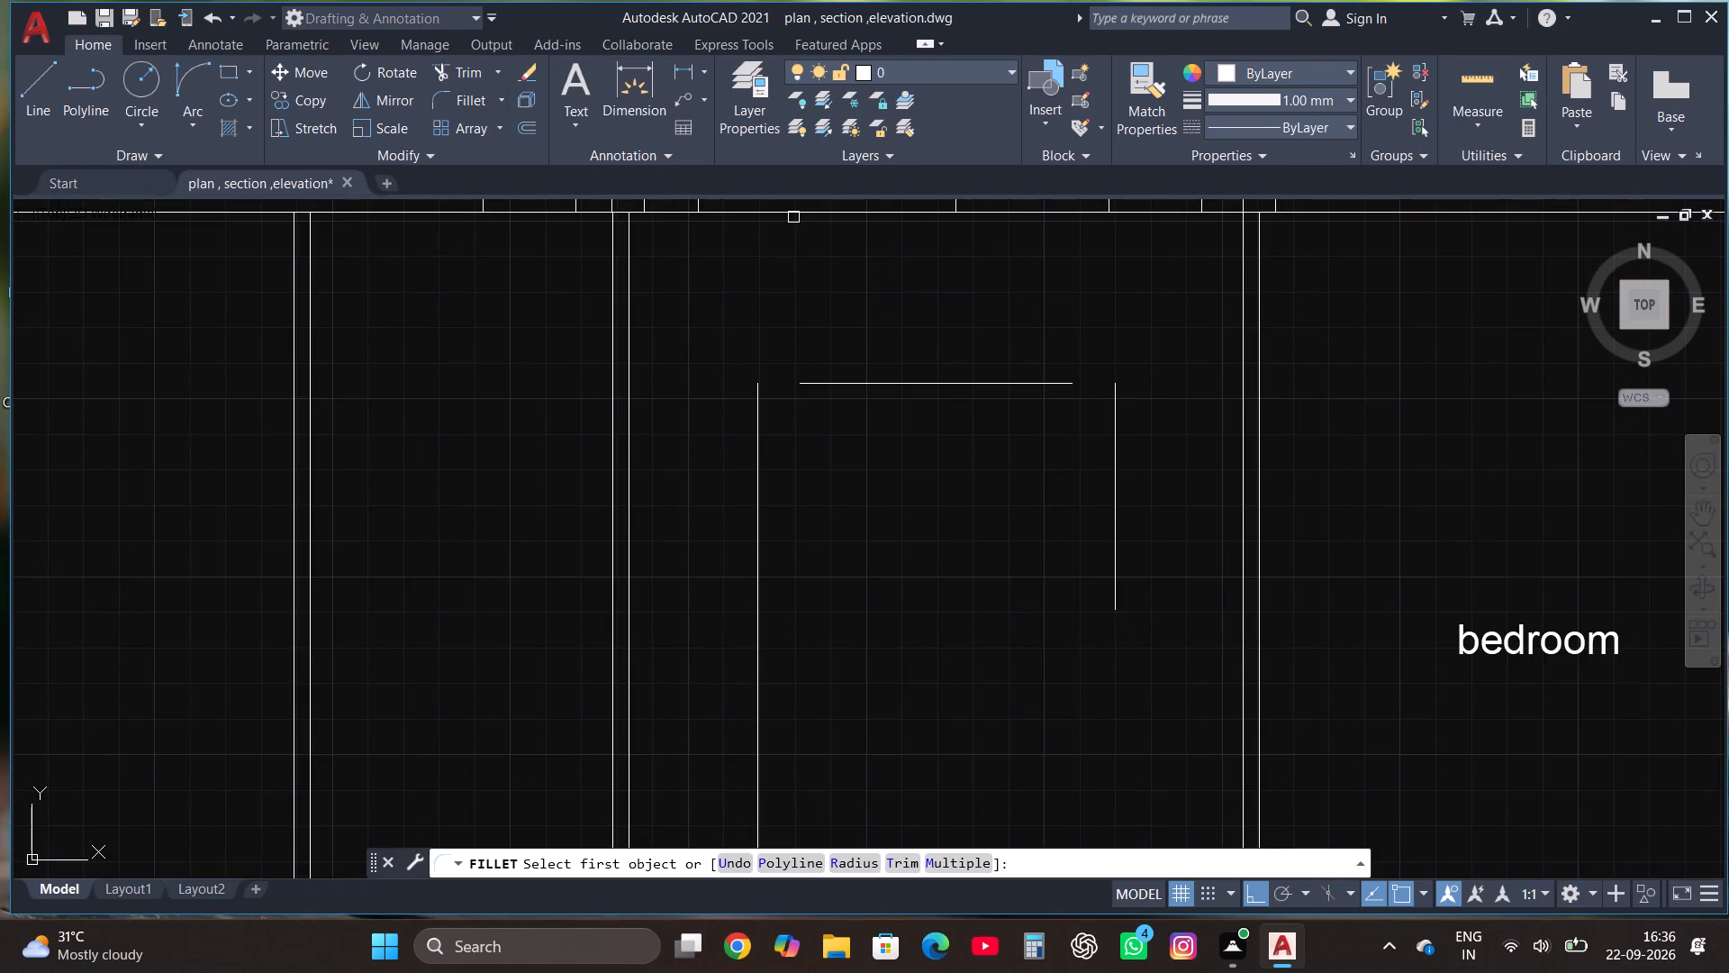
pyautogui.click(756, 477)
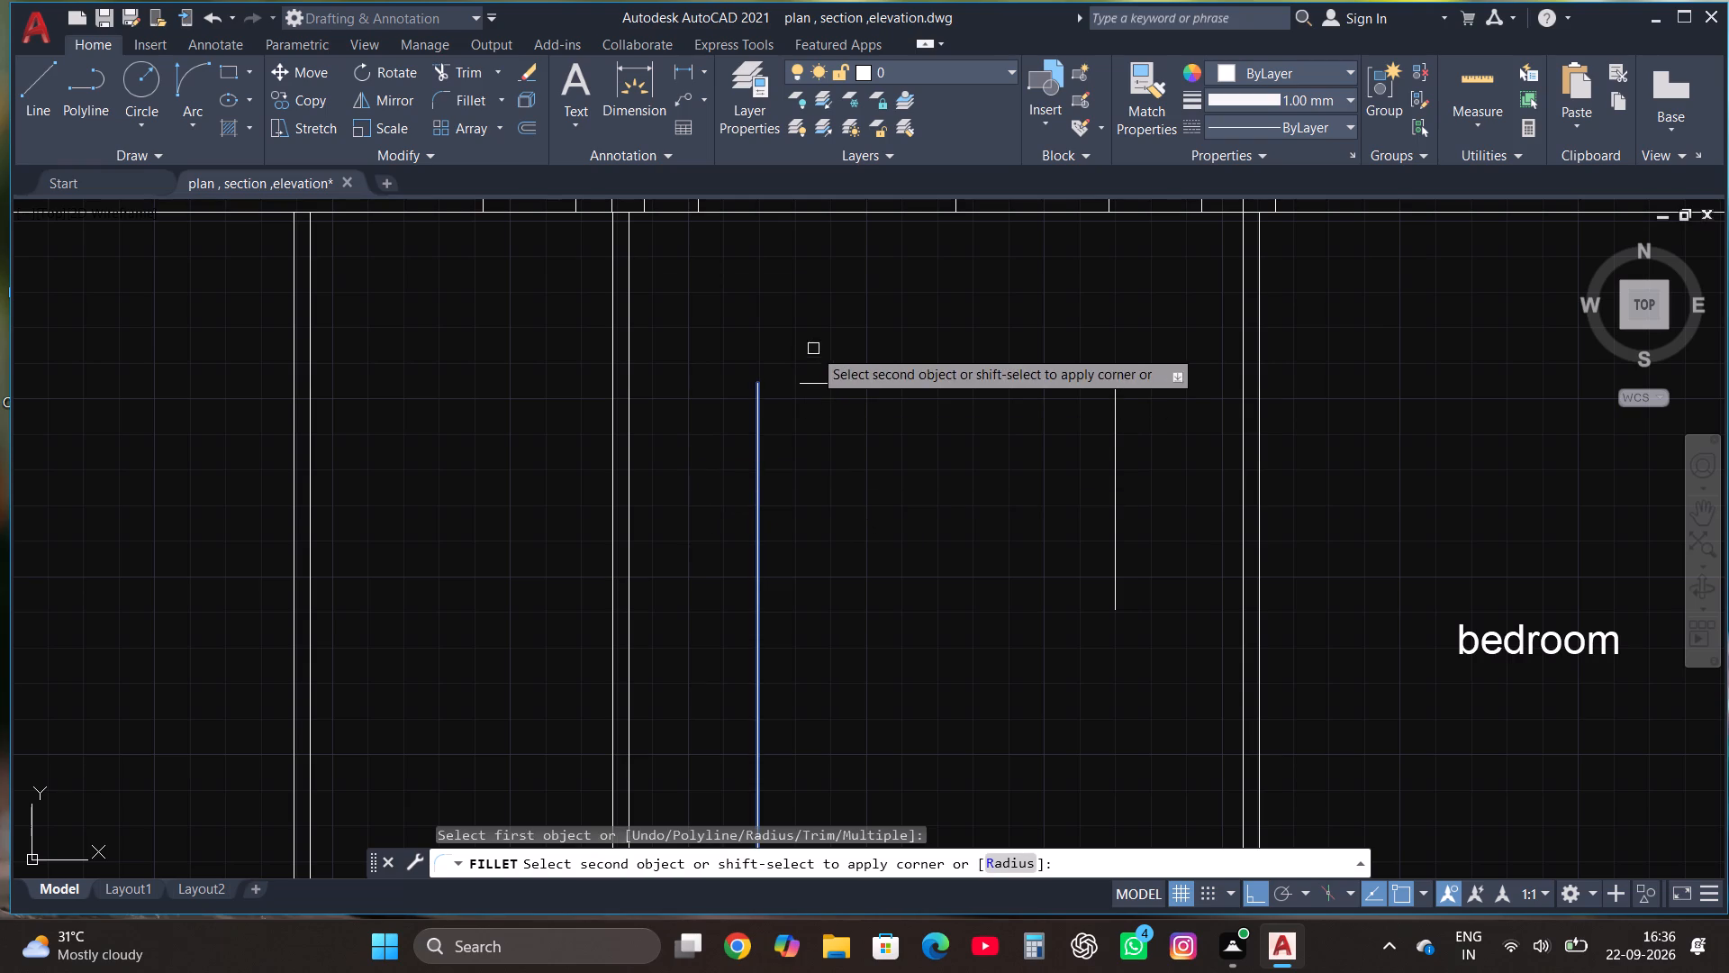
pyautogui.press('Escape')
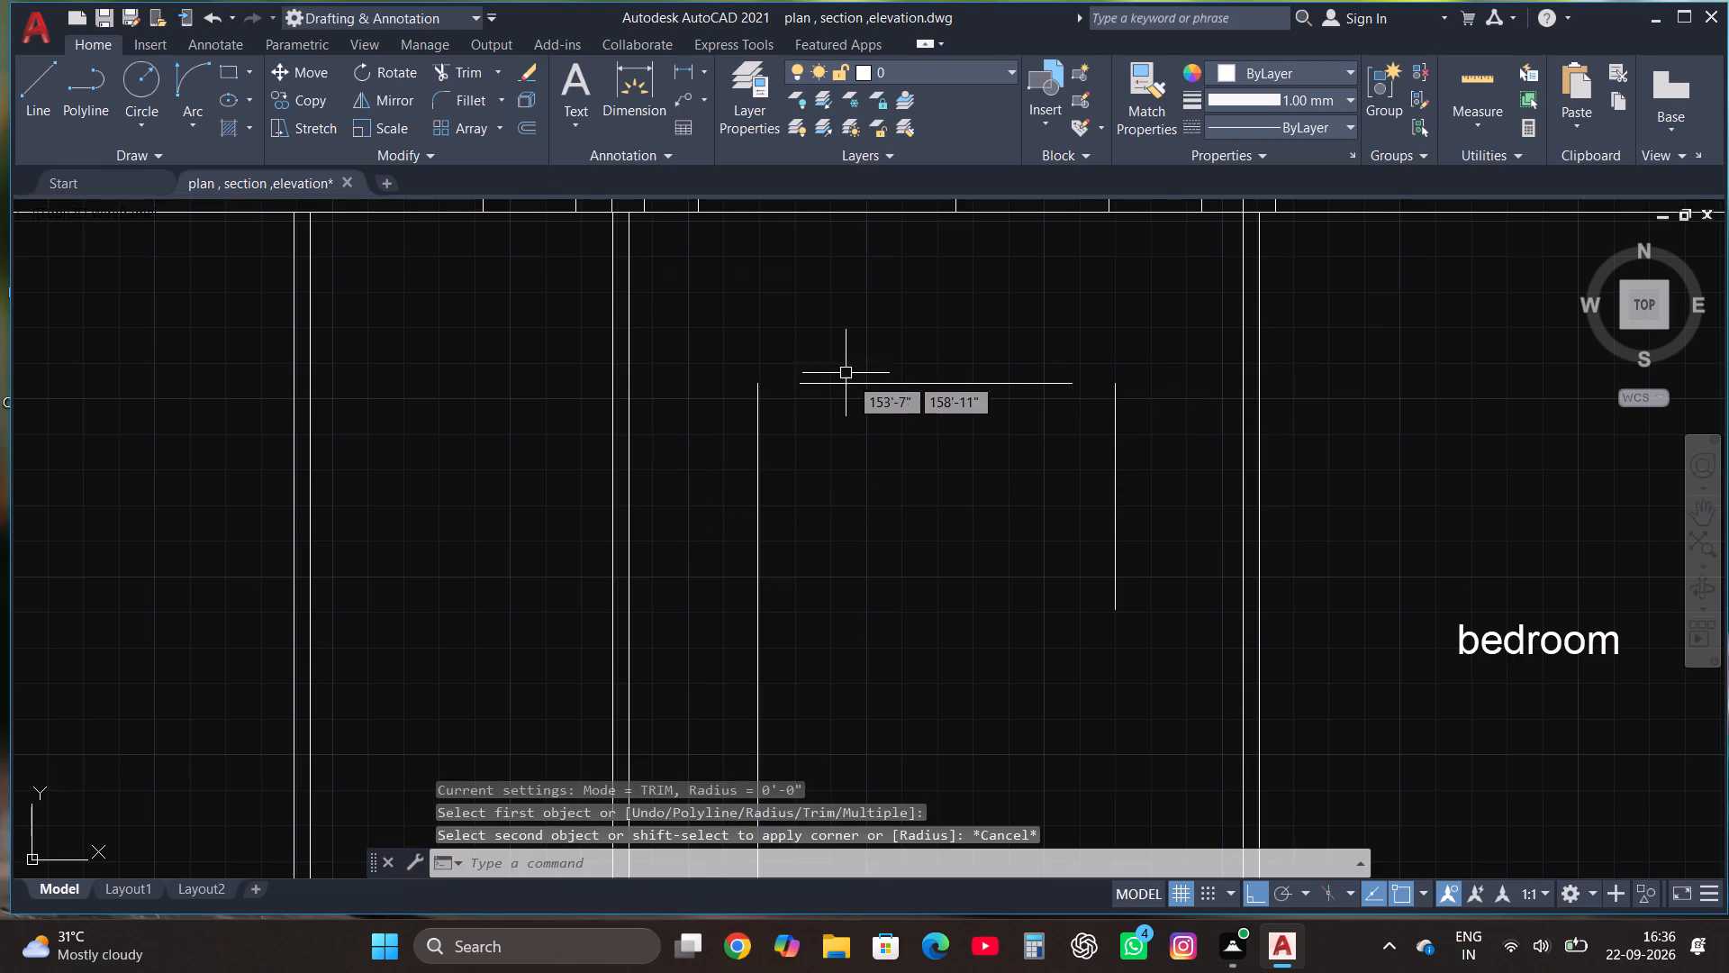
# Move the outline's horizontal line 1' north.
pyautogui.click(864, 387)
pyautogui.click(930, 380)
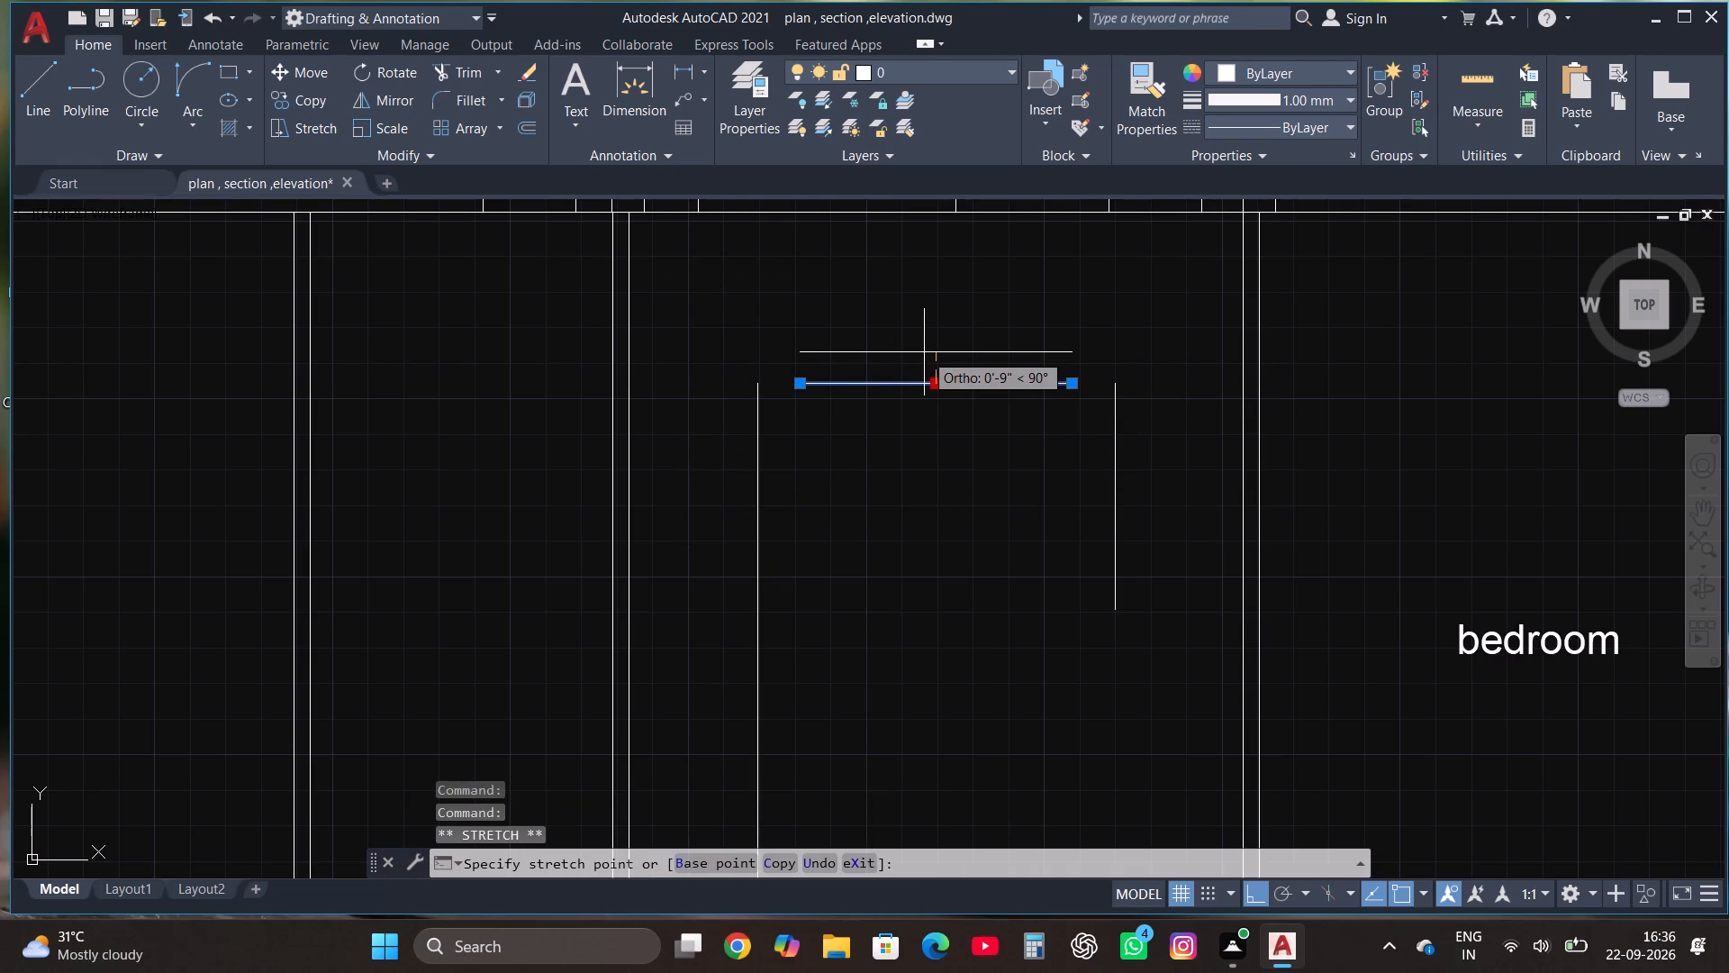
pyautogui.write("1'")
pyautogui.press('Return')
pyautogui.press('Escape')
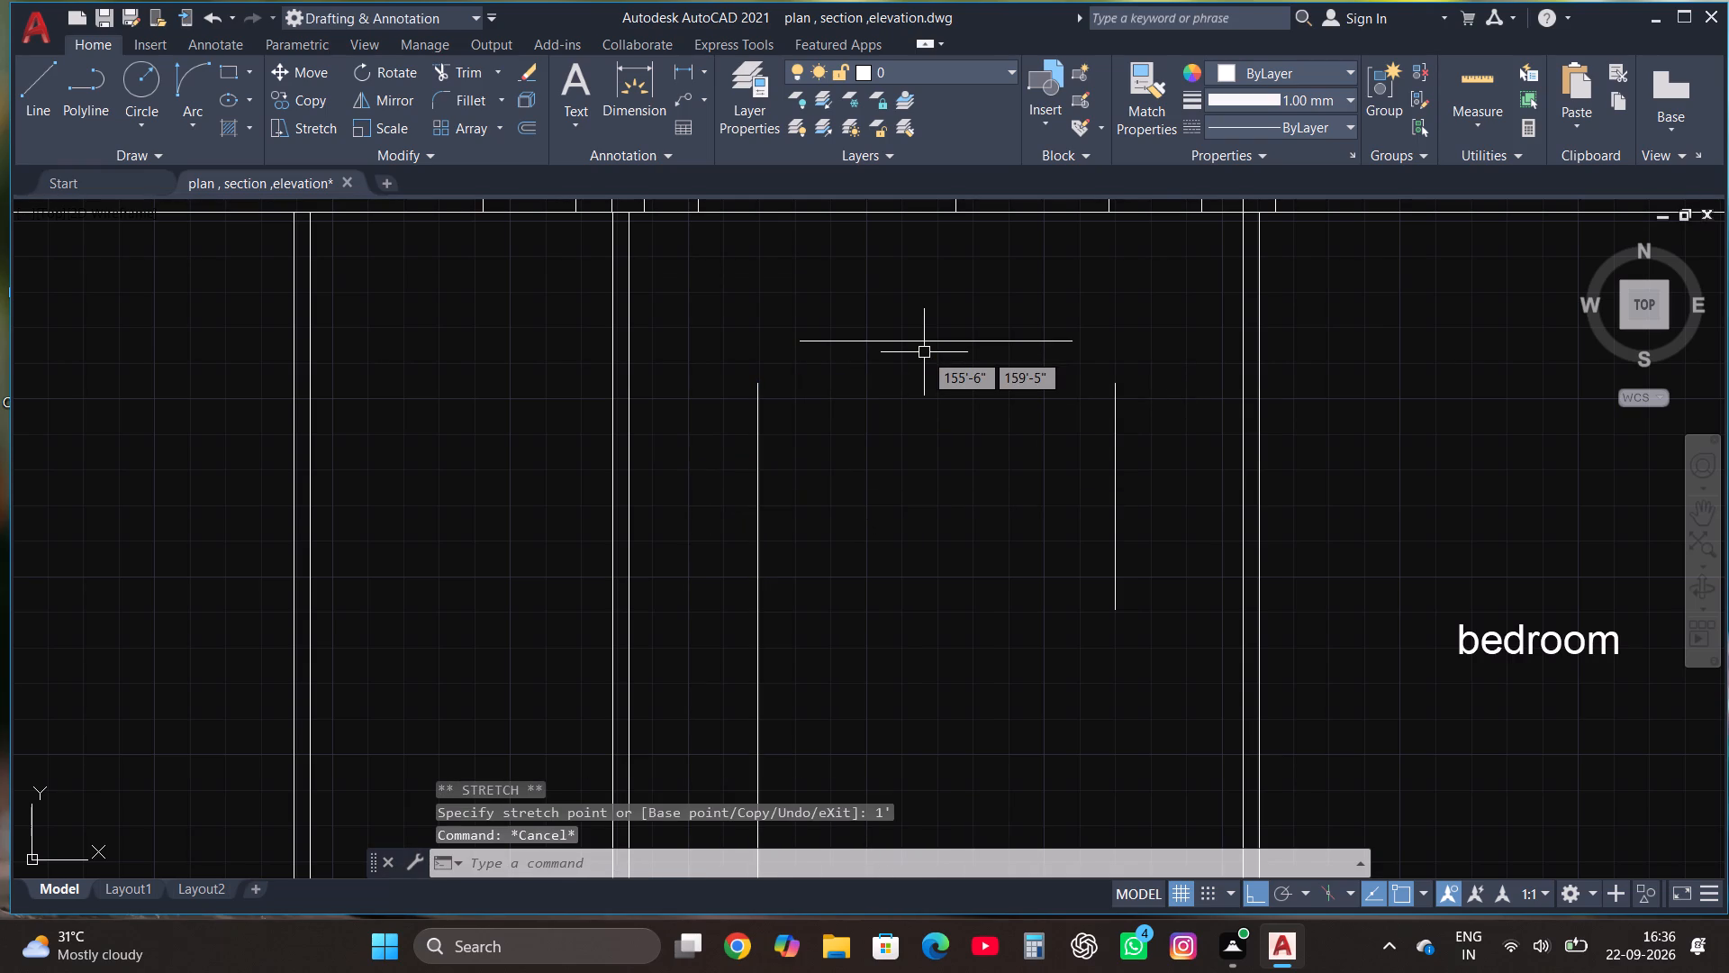
# Fillet the horizontal line with the western and eastern vertical lines to close both northern corners of the inner outline.
pyautogui.click(439, 98)
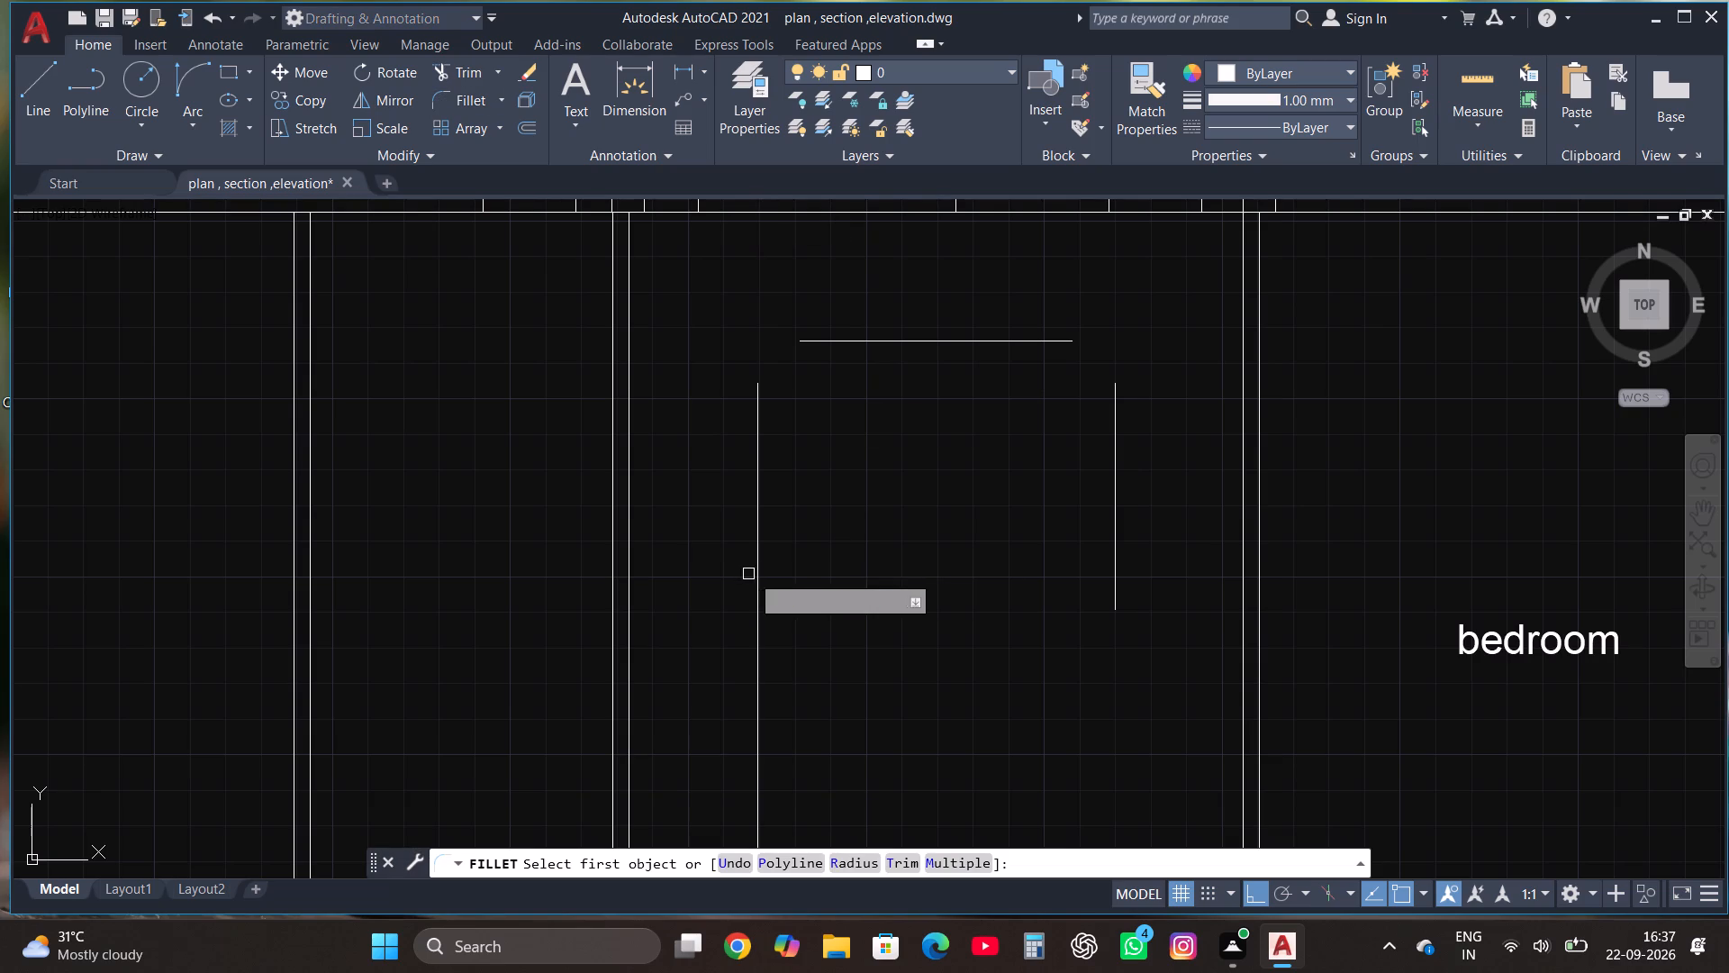
pyautogui.click(753, 574)
pyautogui.click(826, 333)
pyautogui.click(827, 342)
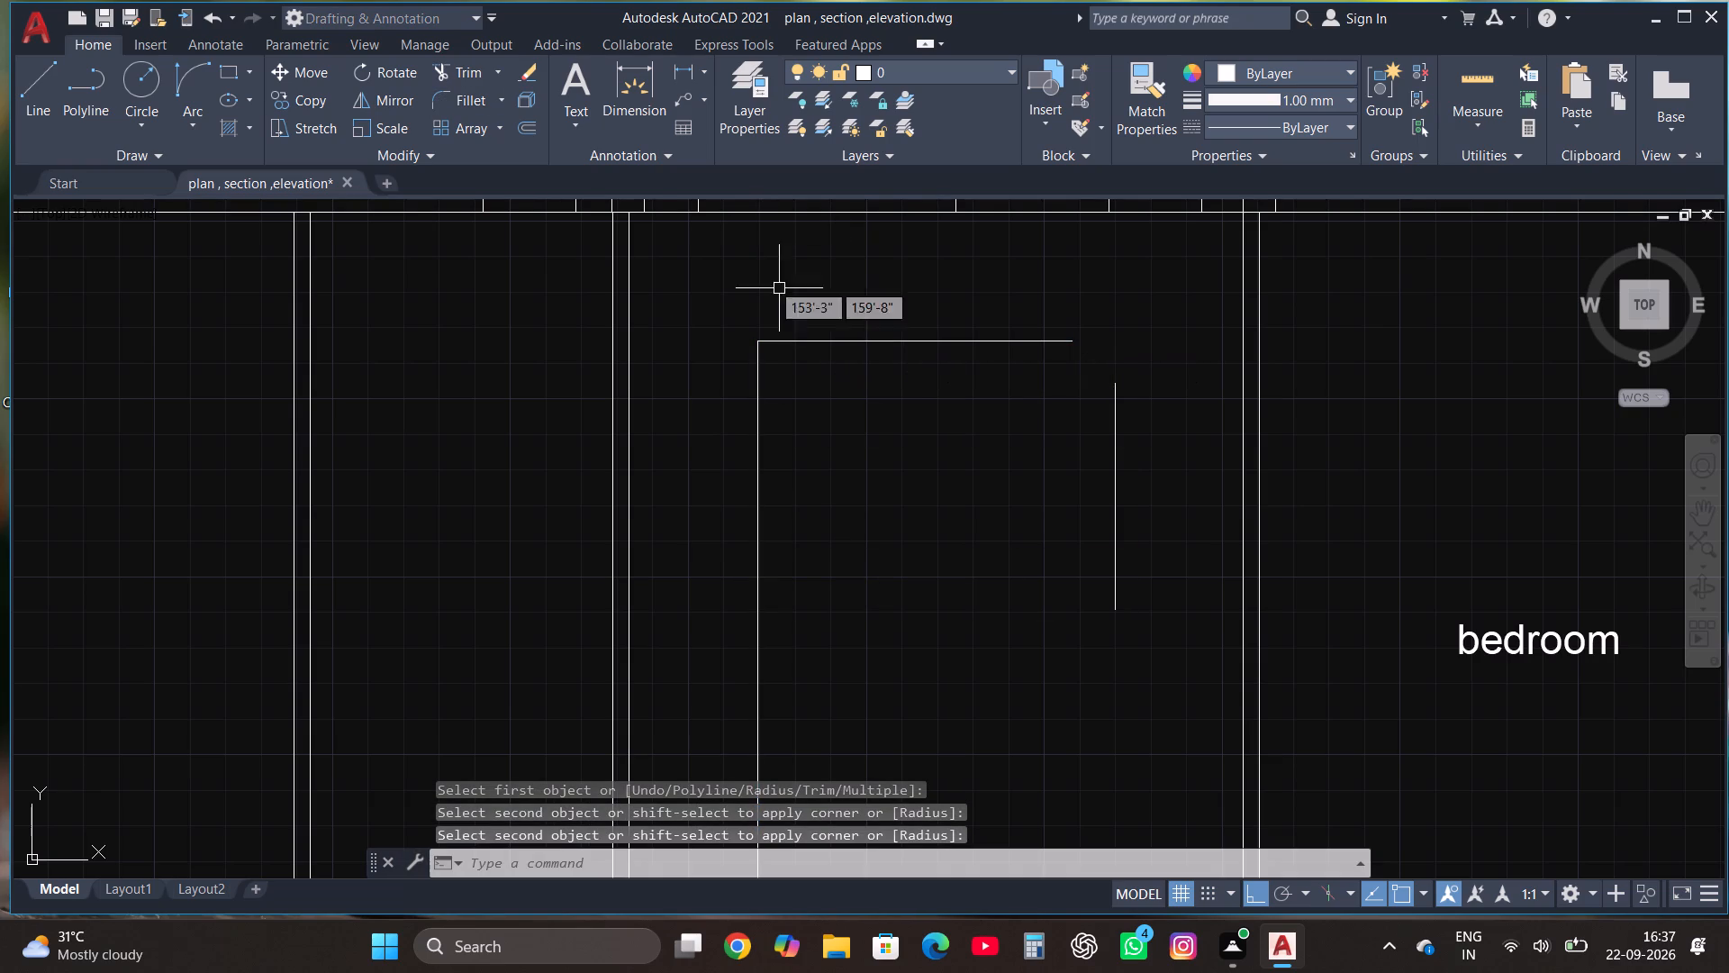
pyautogui.click(477, 102)
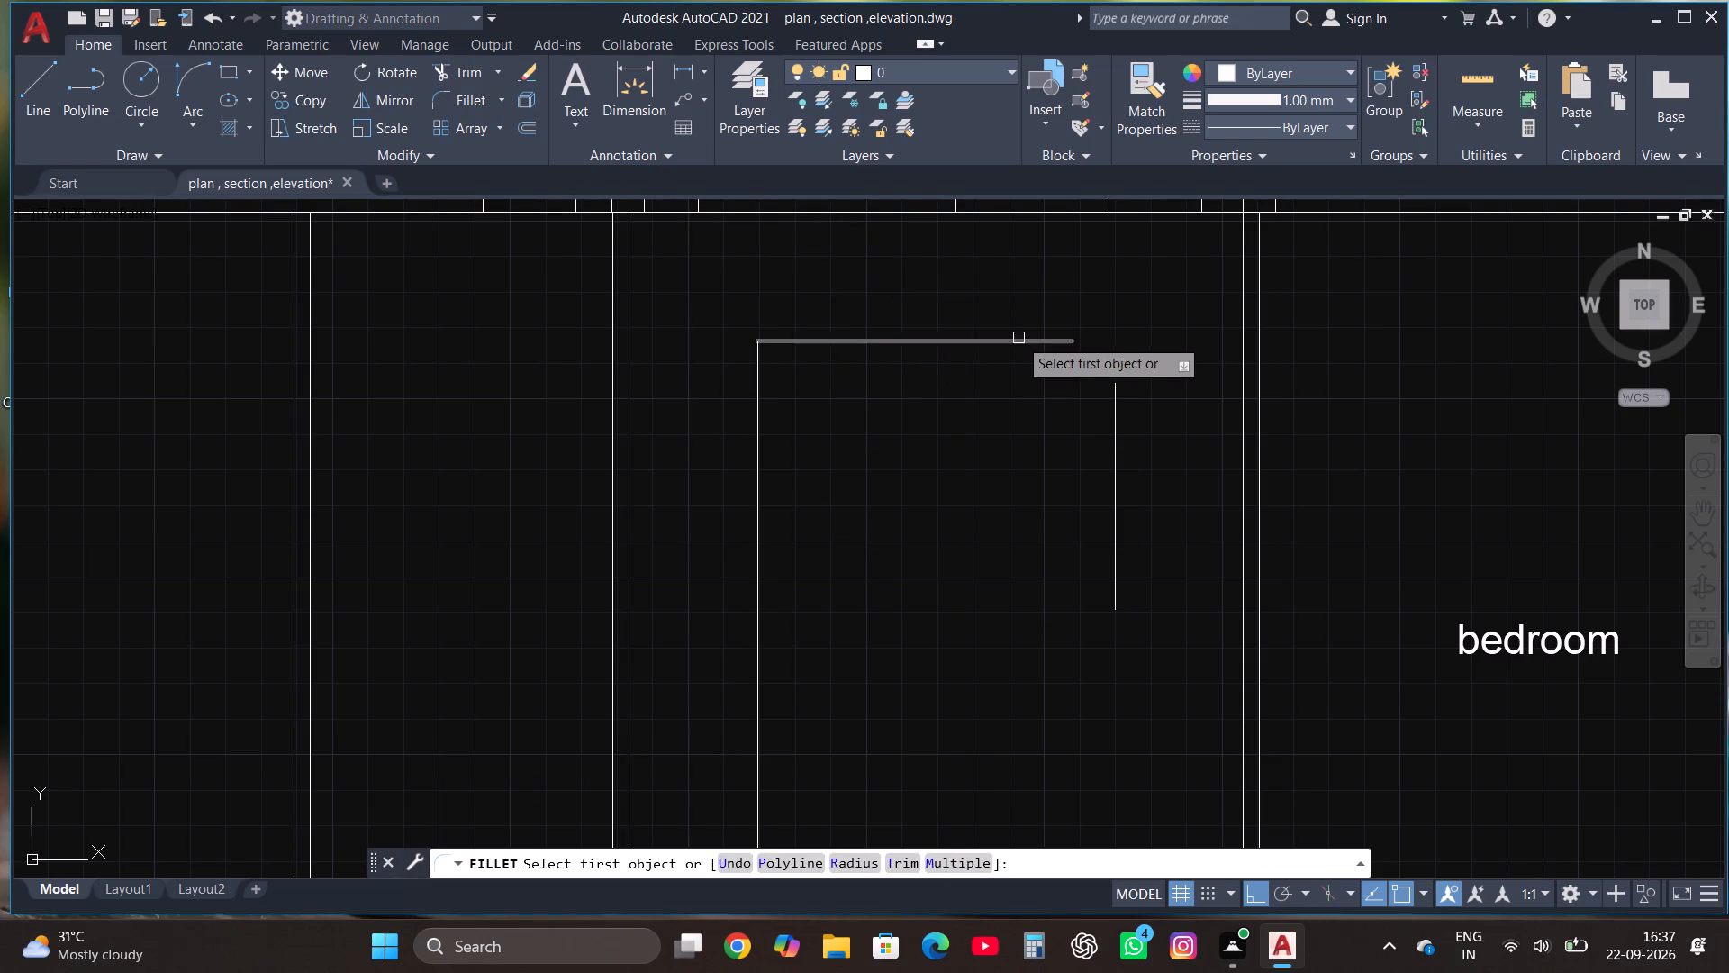
pyautogui.click(1020, 340)
pyautogui.click(1110, 467)
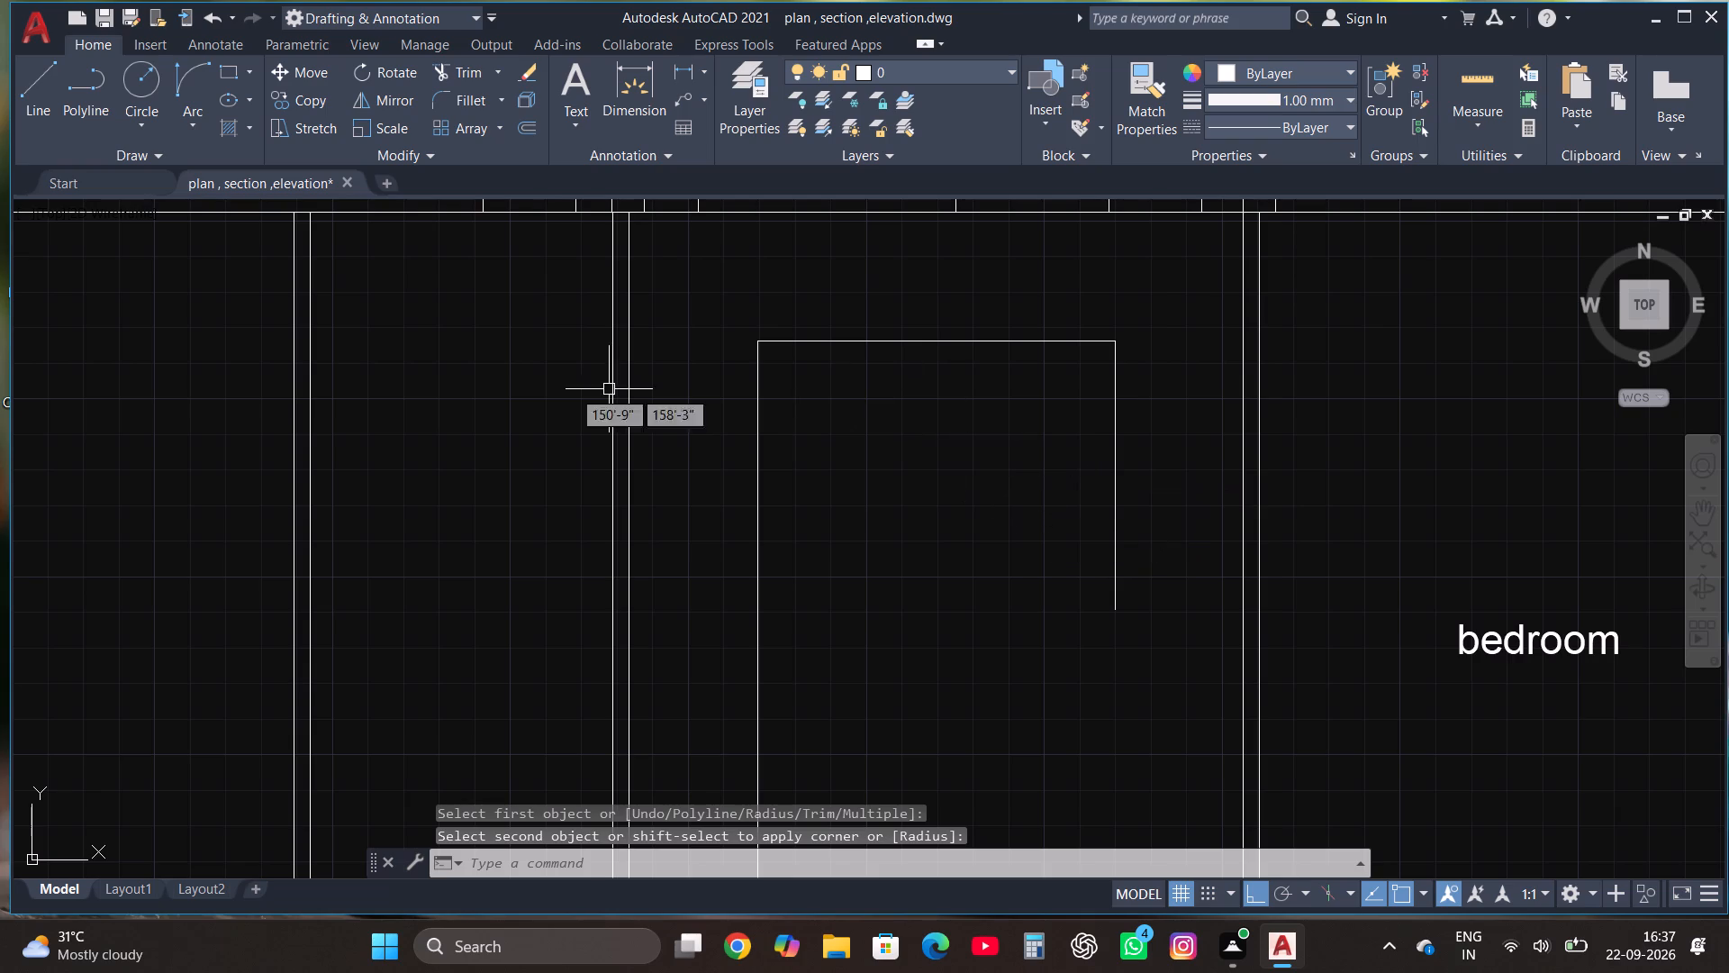
# Draw a rectangle about 8'-5" by 6'-3" from the outline's northwest corner to the southern end of its eastern vertical line.
pyautogui.scroll(-3, 891, 496)
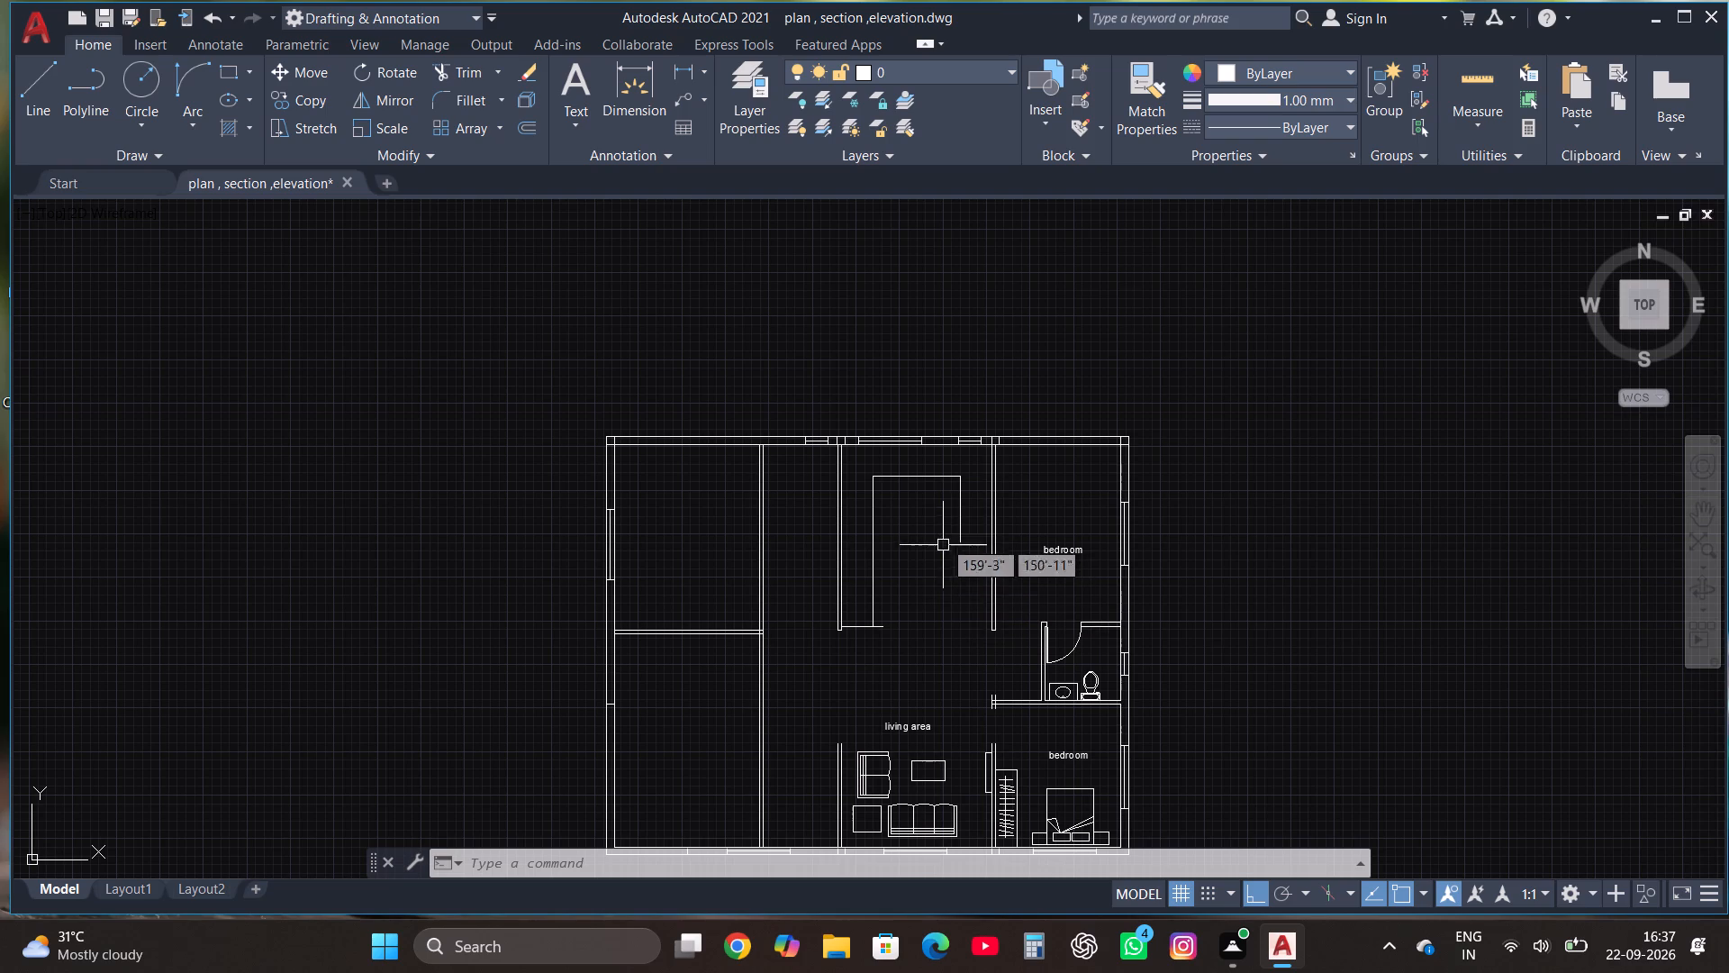
pyautogui.scroll(1, 945, 483)
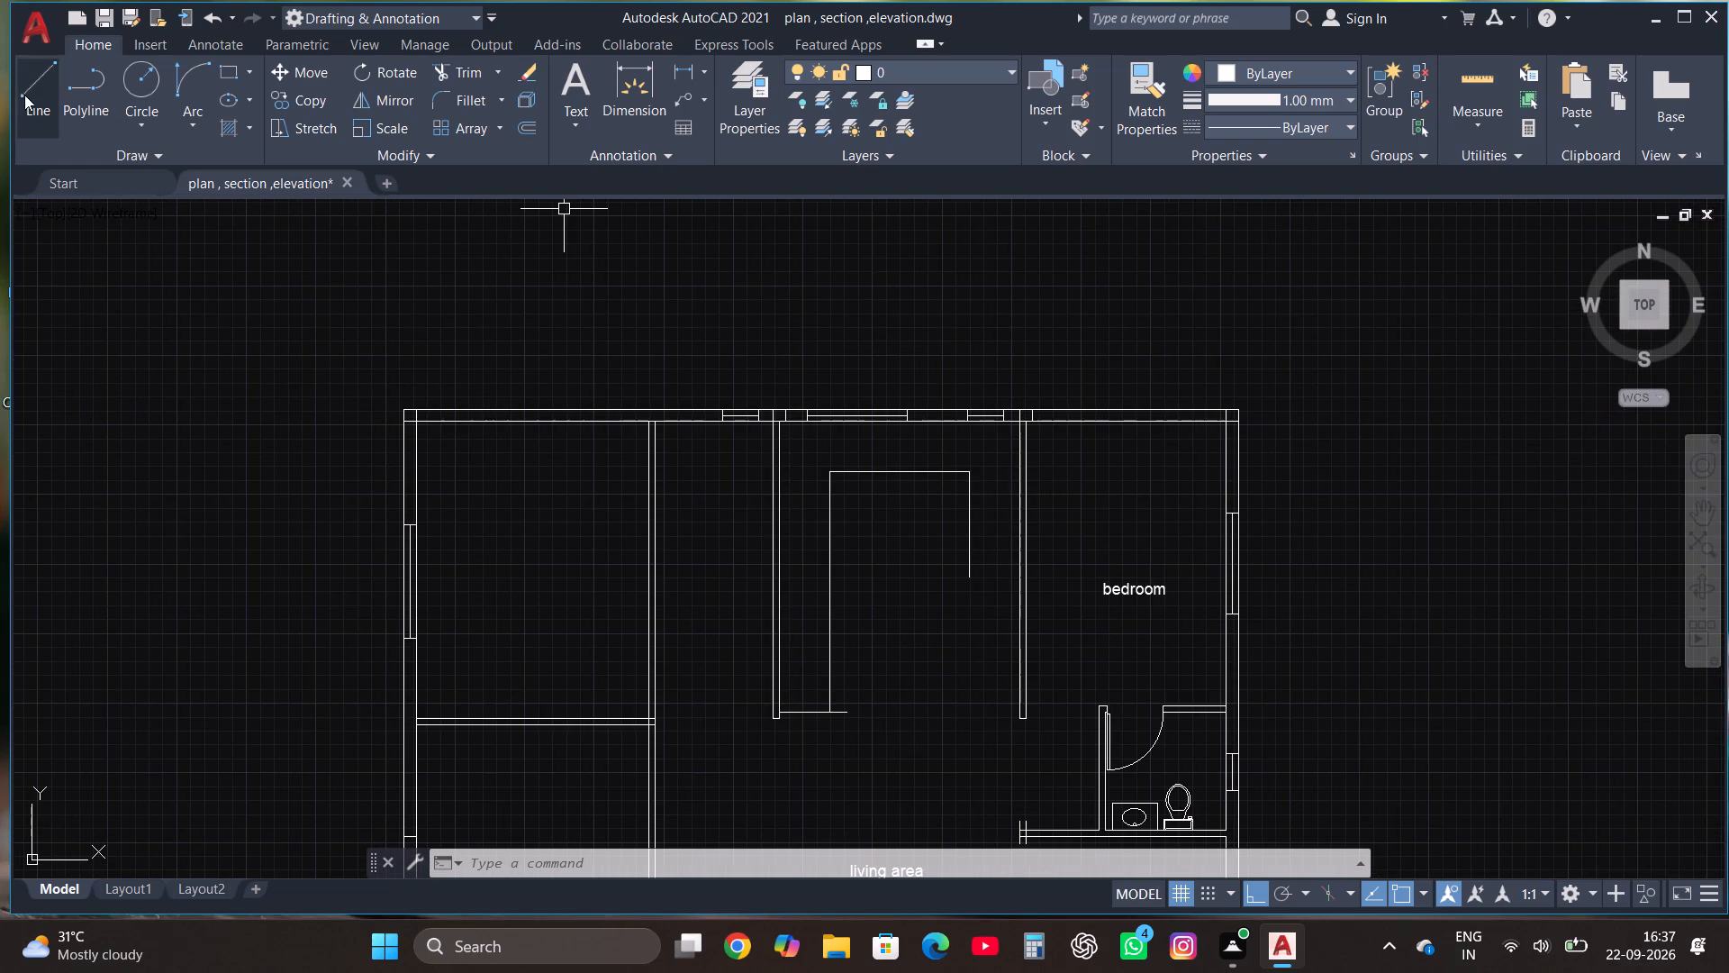
pyautogui.click(226, 75)
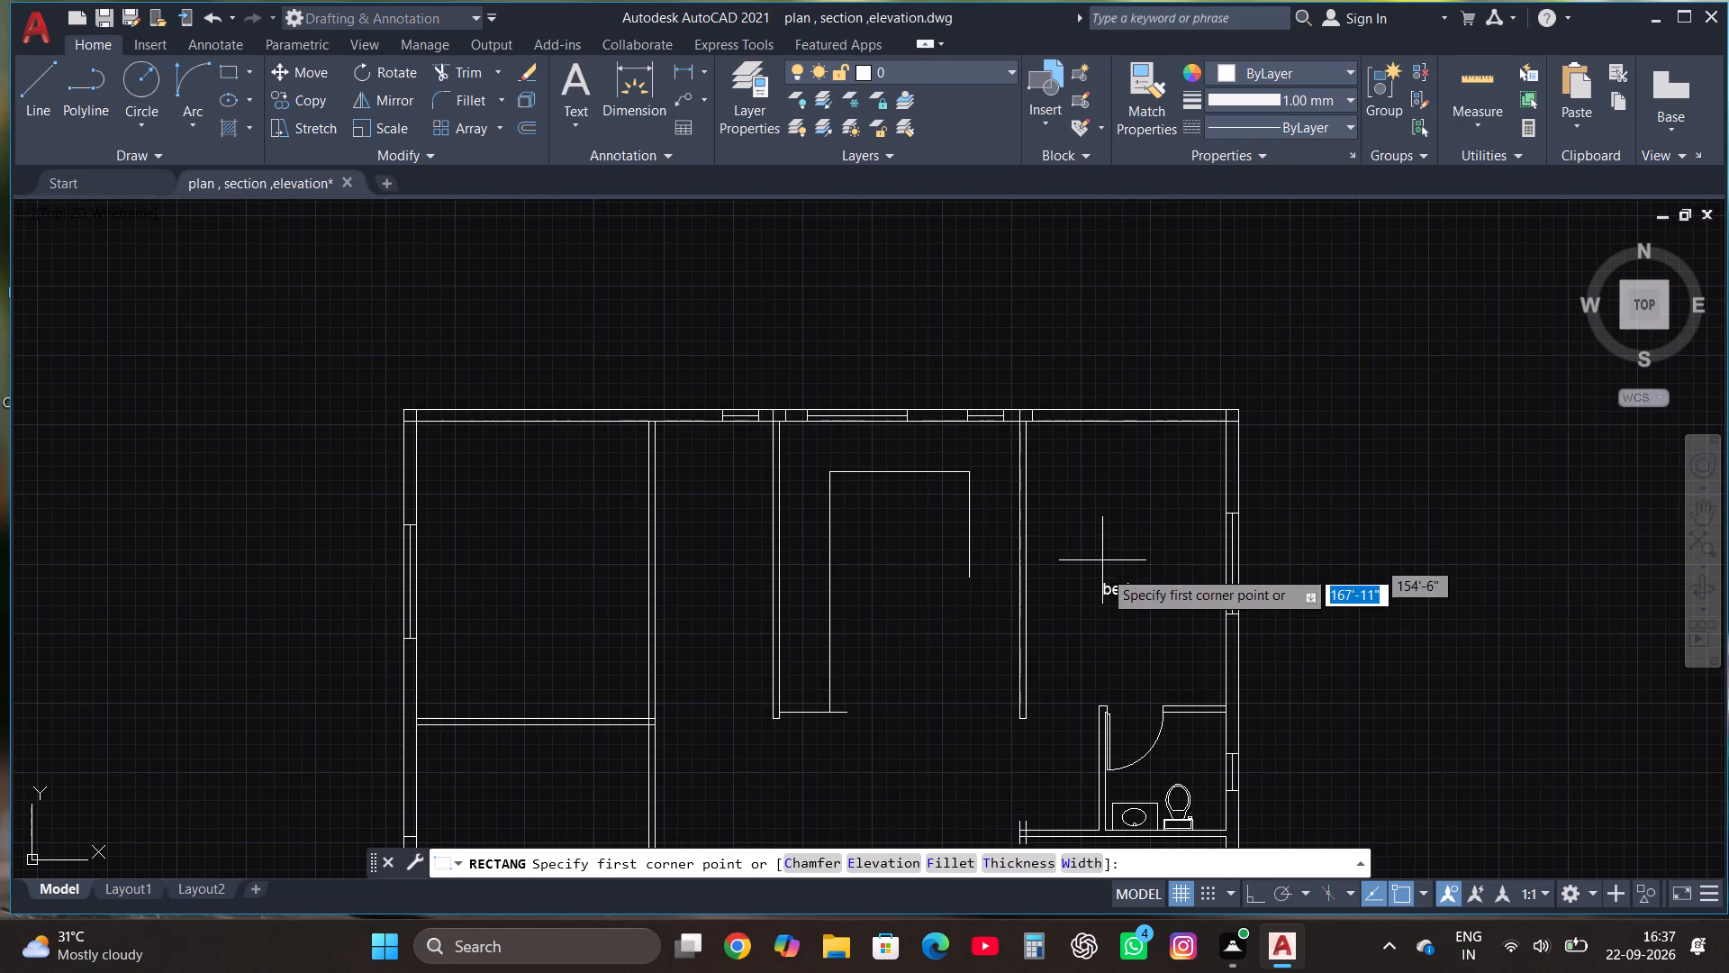
pyautogui.click(830, 472)
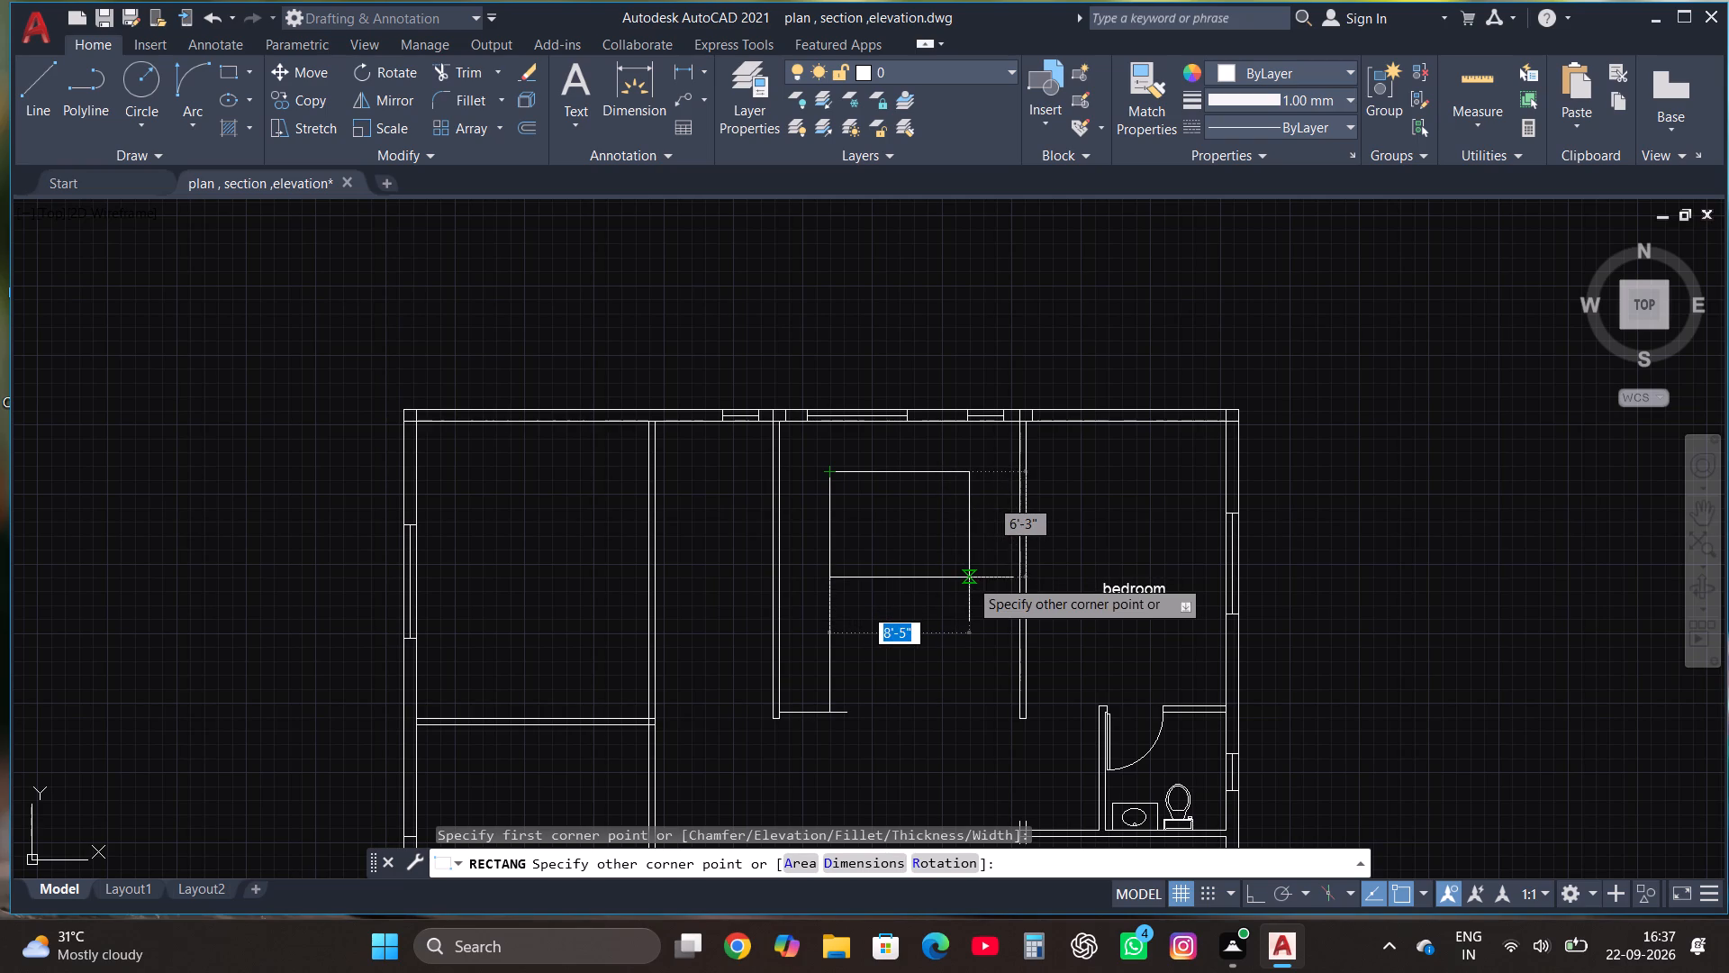
pyautogui.click(972, 579)
# Offset the new rectangle 3" inward.
pyautogui.click(937, 476)
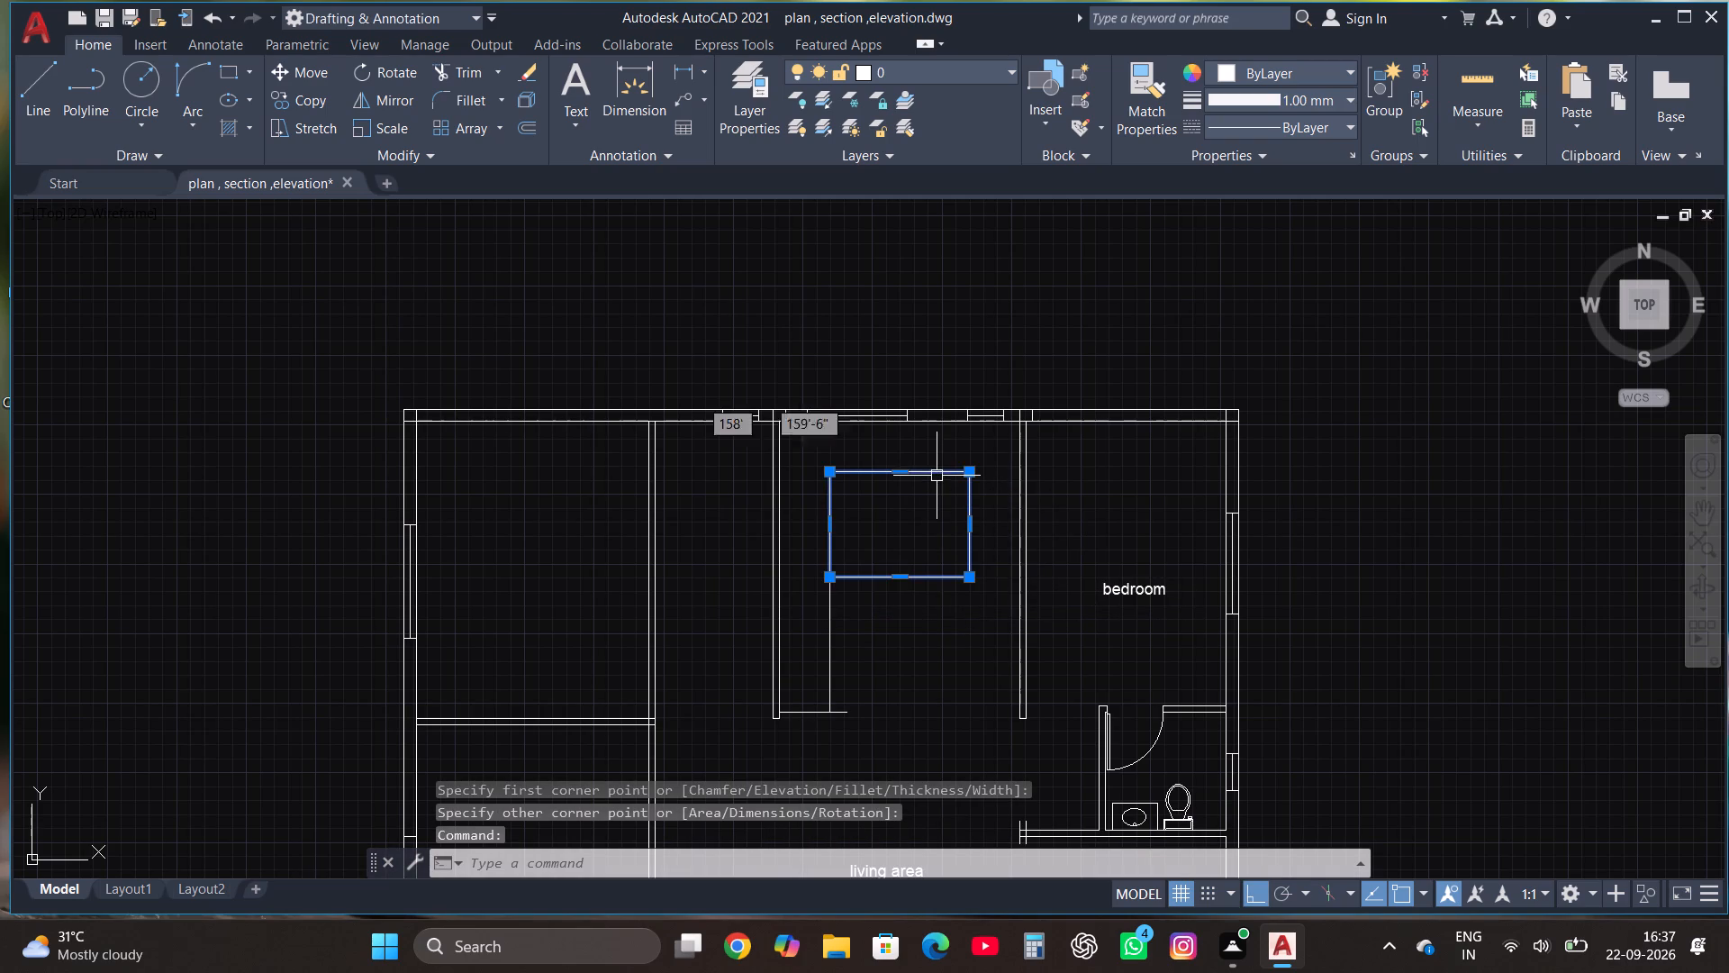
pyautogui.click(513, 133)
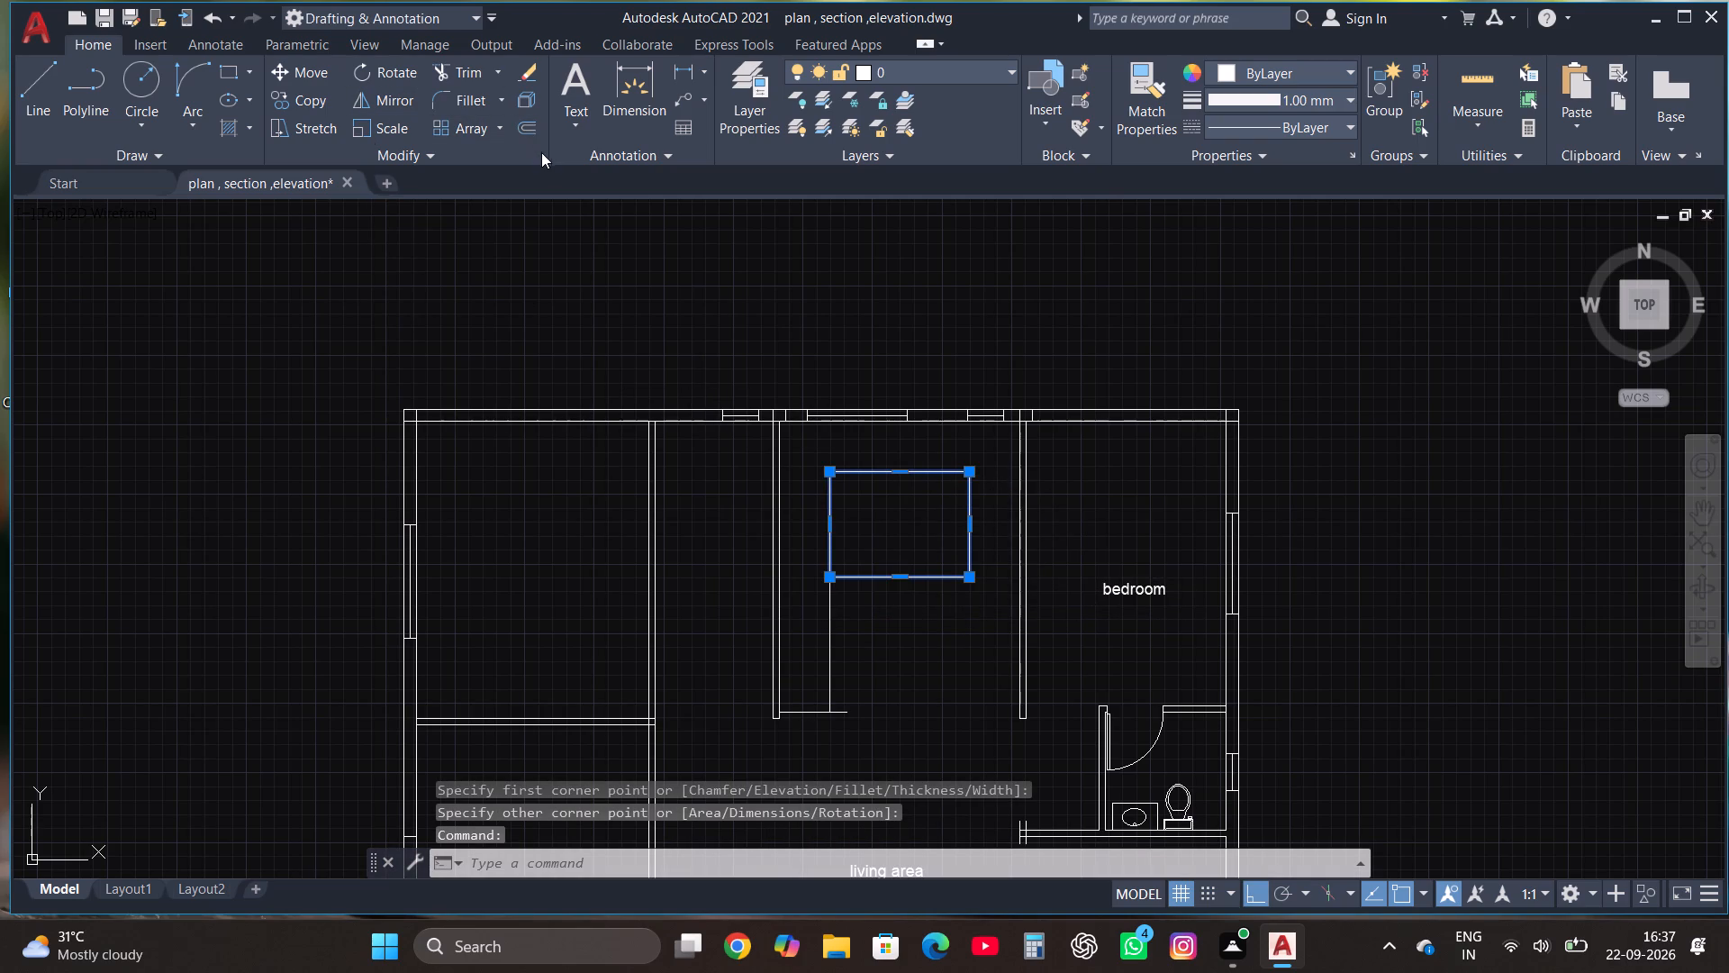
pyautogui.click(529, 129)
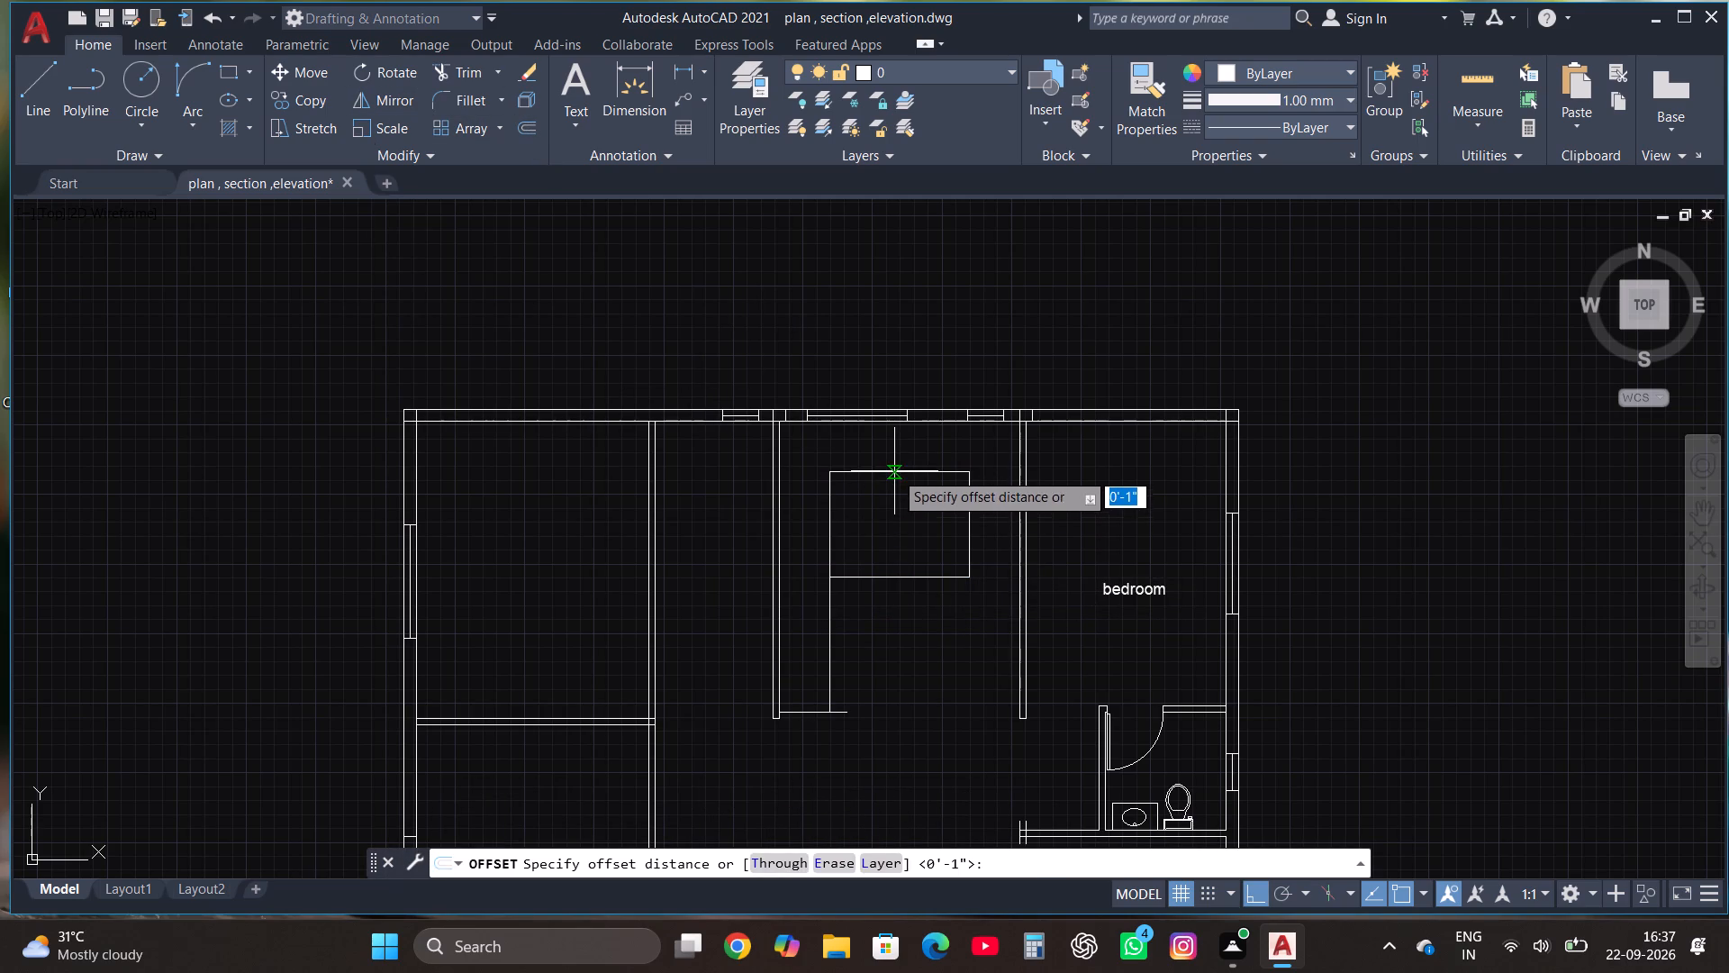
pyautogui.click(894, 471)
pyautogui.click(894, 481)
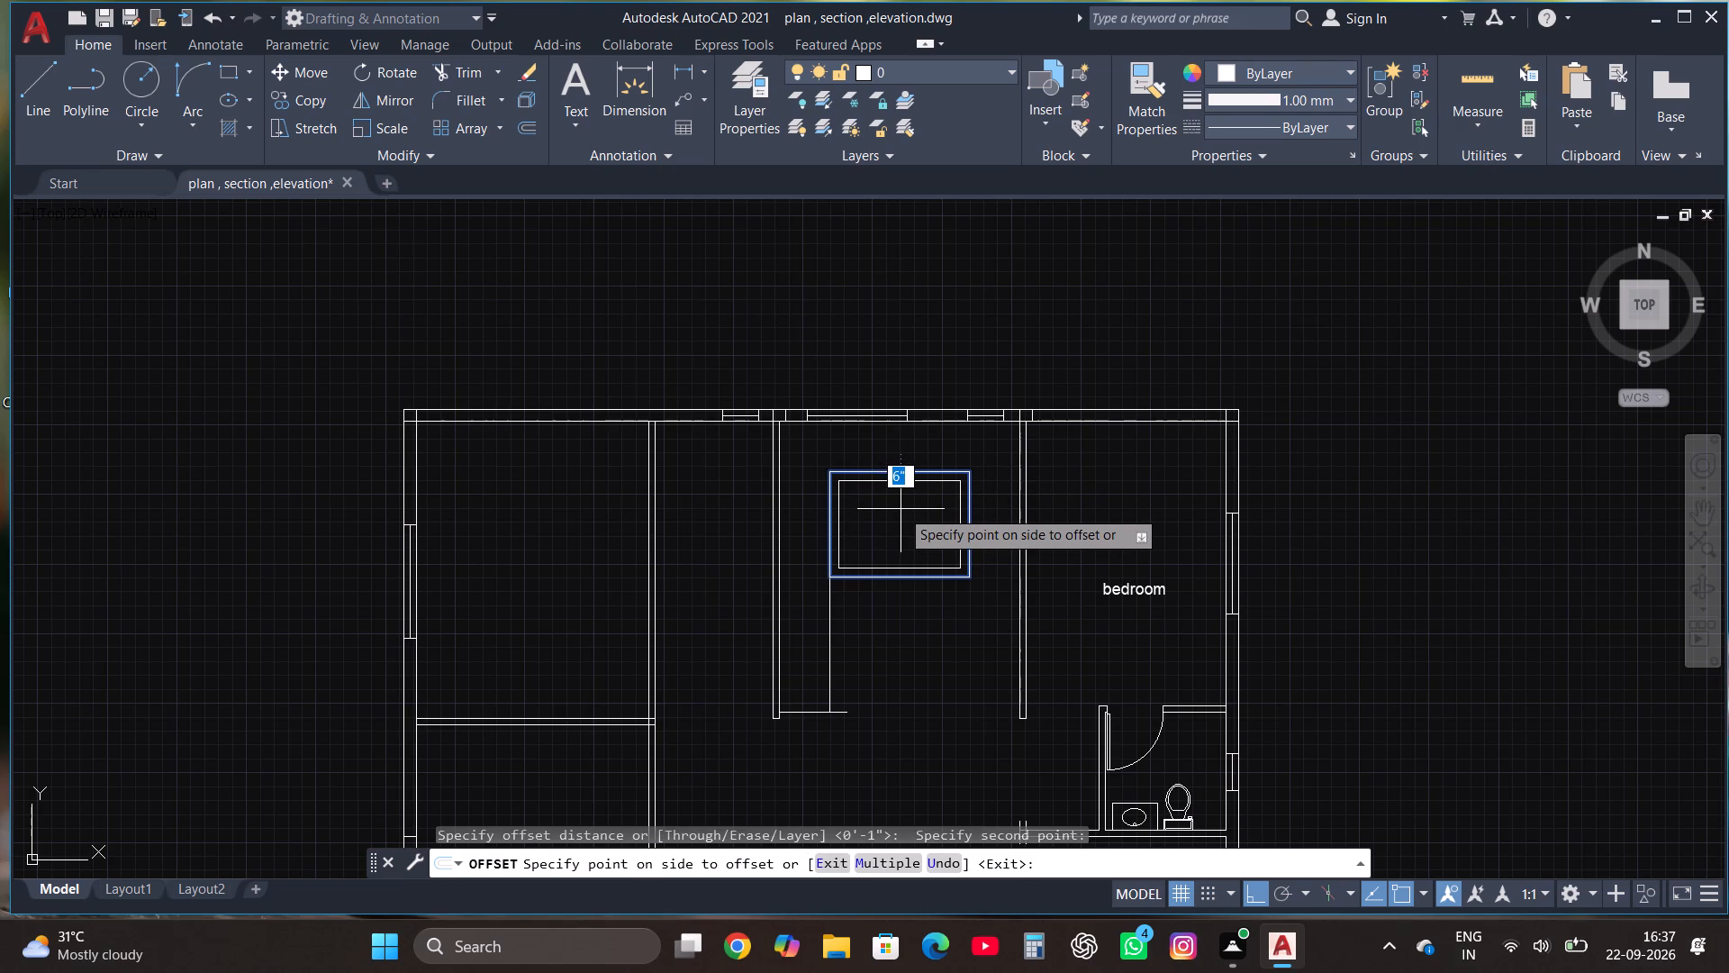
pyautogui.write('3"')
pyautogui.press('Return')
pyautogui.press('Escape')
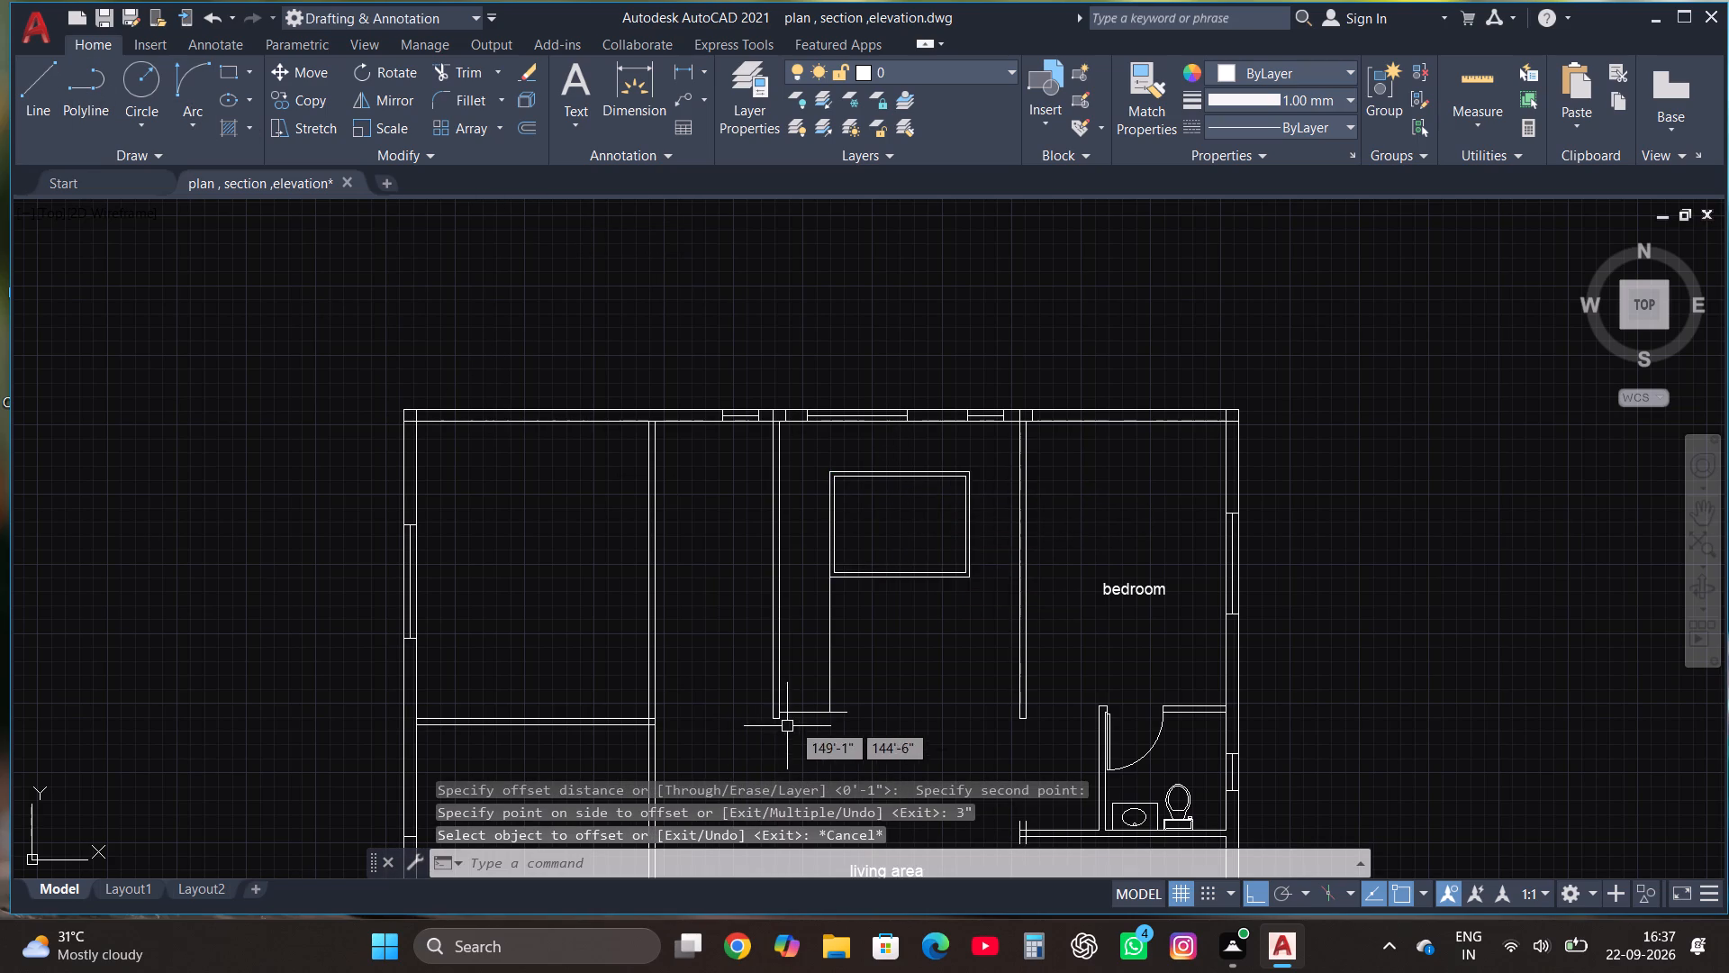
# Trim the short bottom line's overhang east of the outline's western vertical line.
pyautogui.scroll(2, 868, 726)
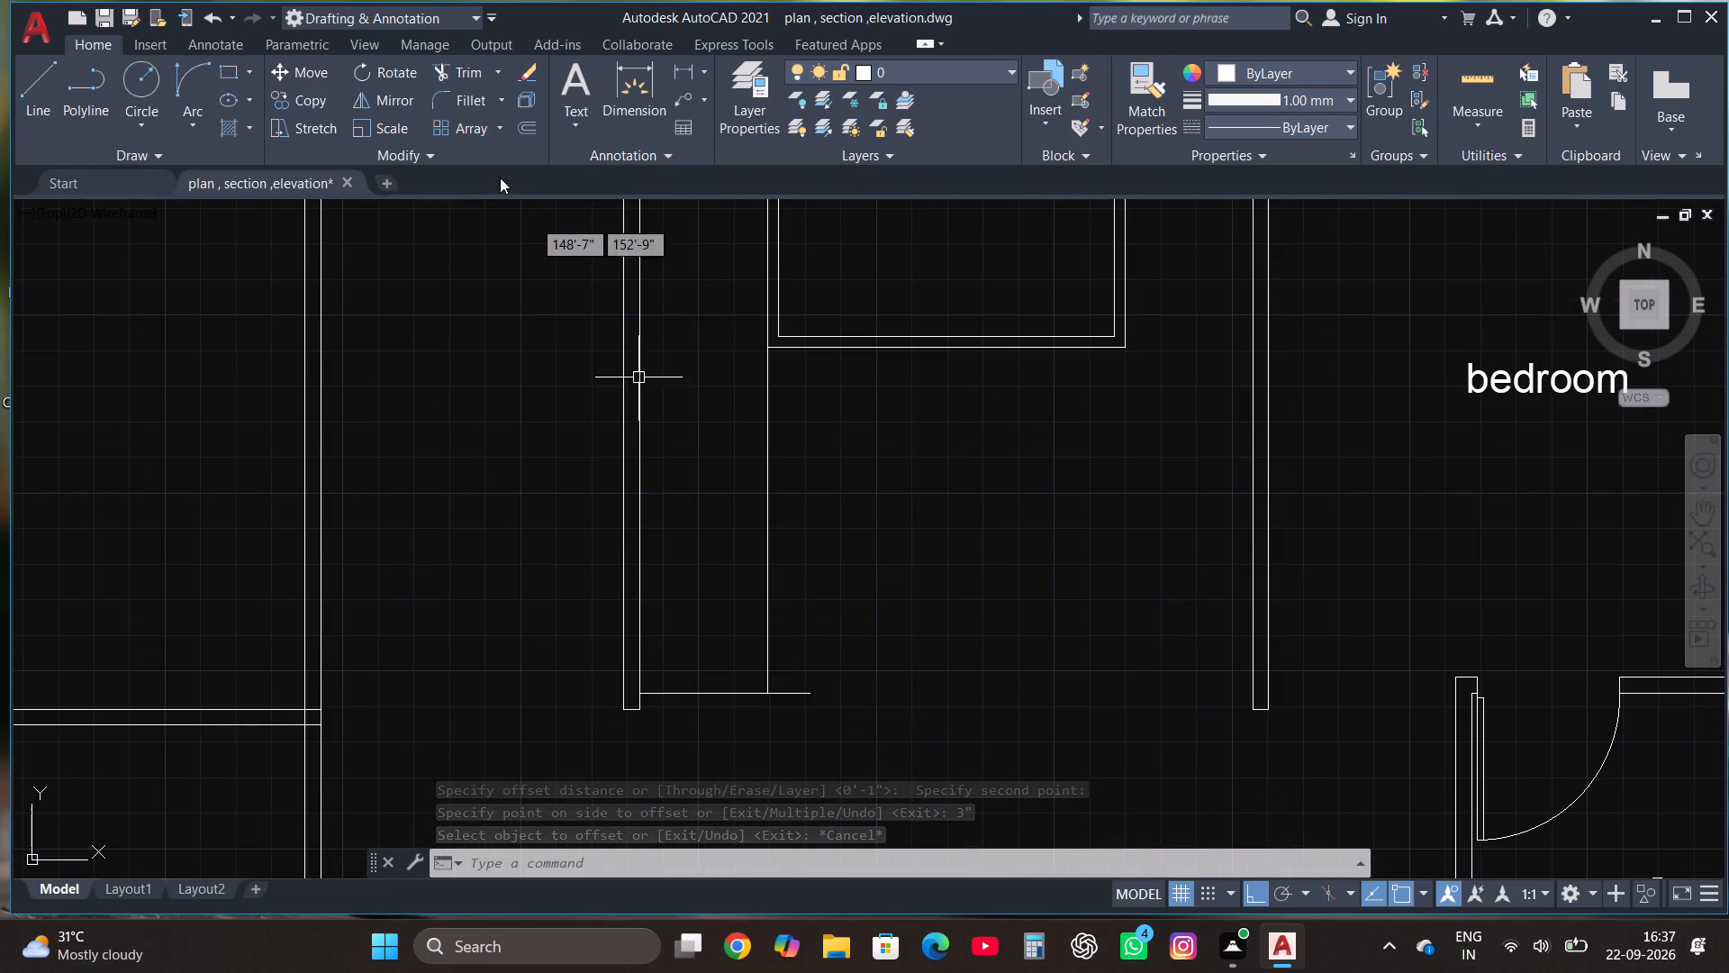
pyautogui.click(466, 67)
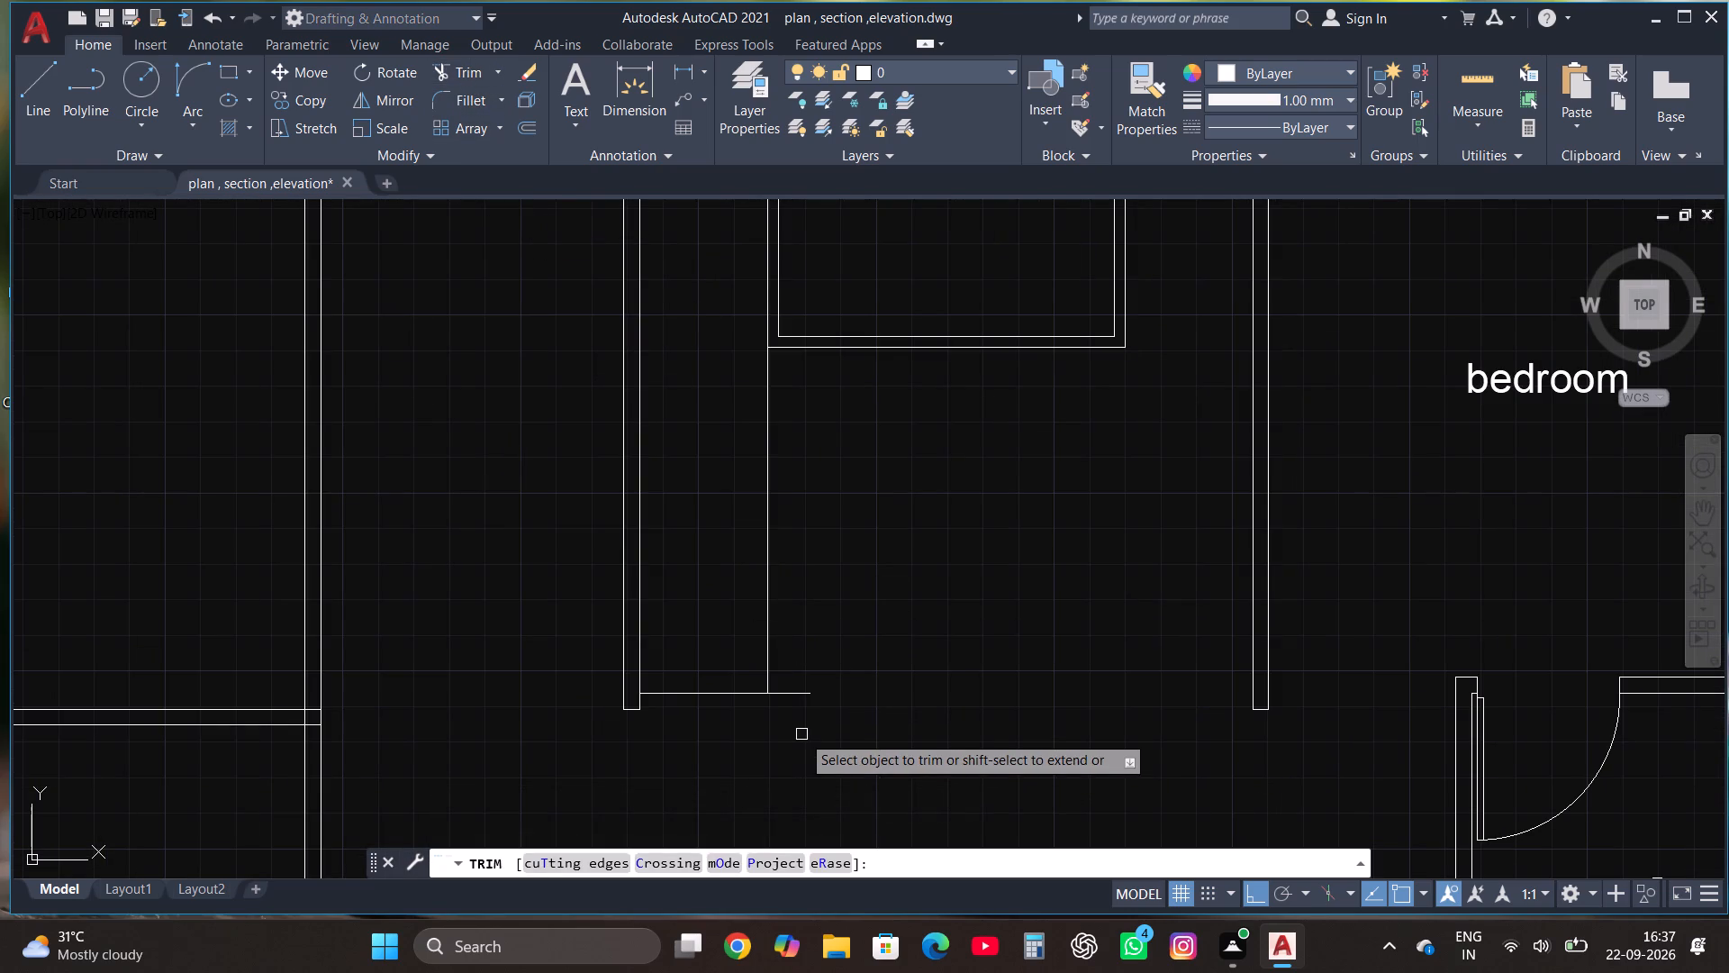
pyautogui.click(794, 709)
pyautogui.click(790, 626)
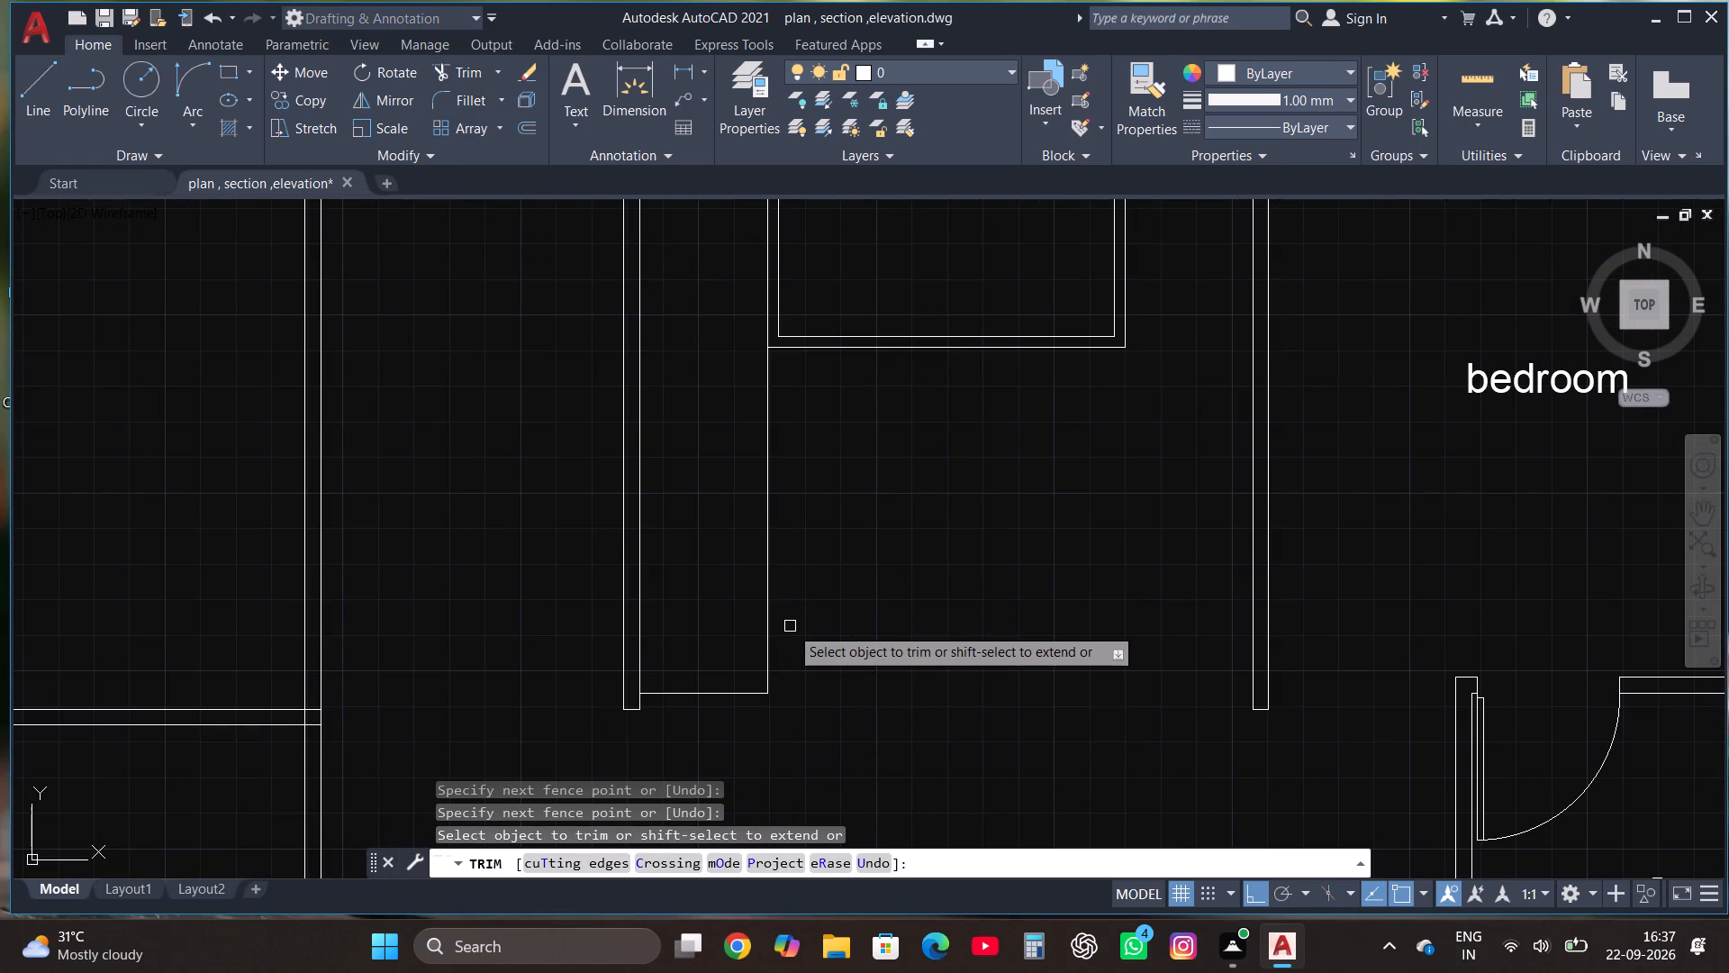
pyautogui.scroll(-2, 780, 632)
pyautogui.scroll(2, 780, 634)
pyautogui.press('Escape')
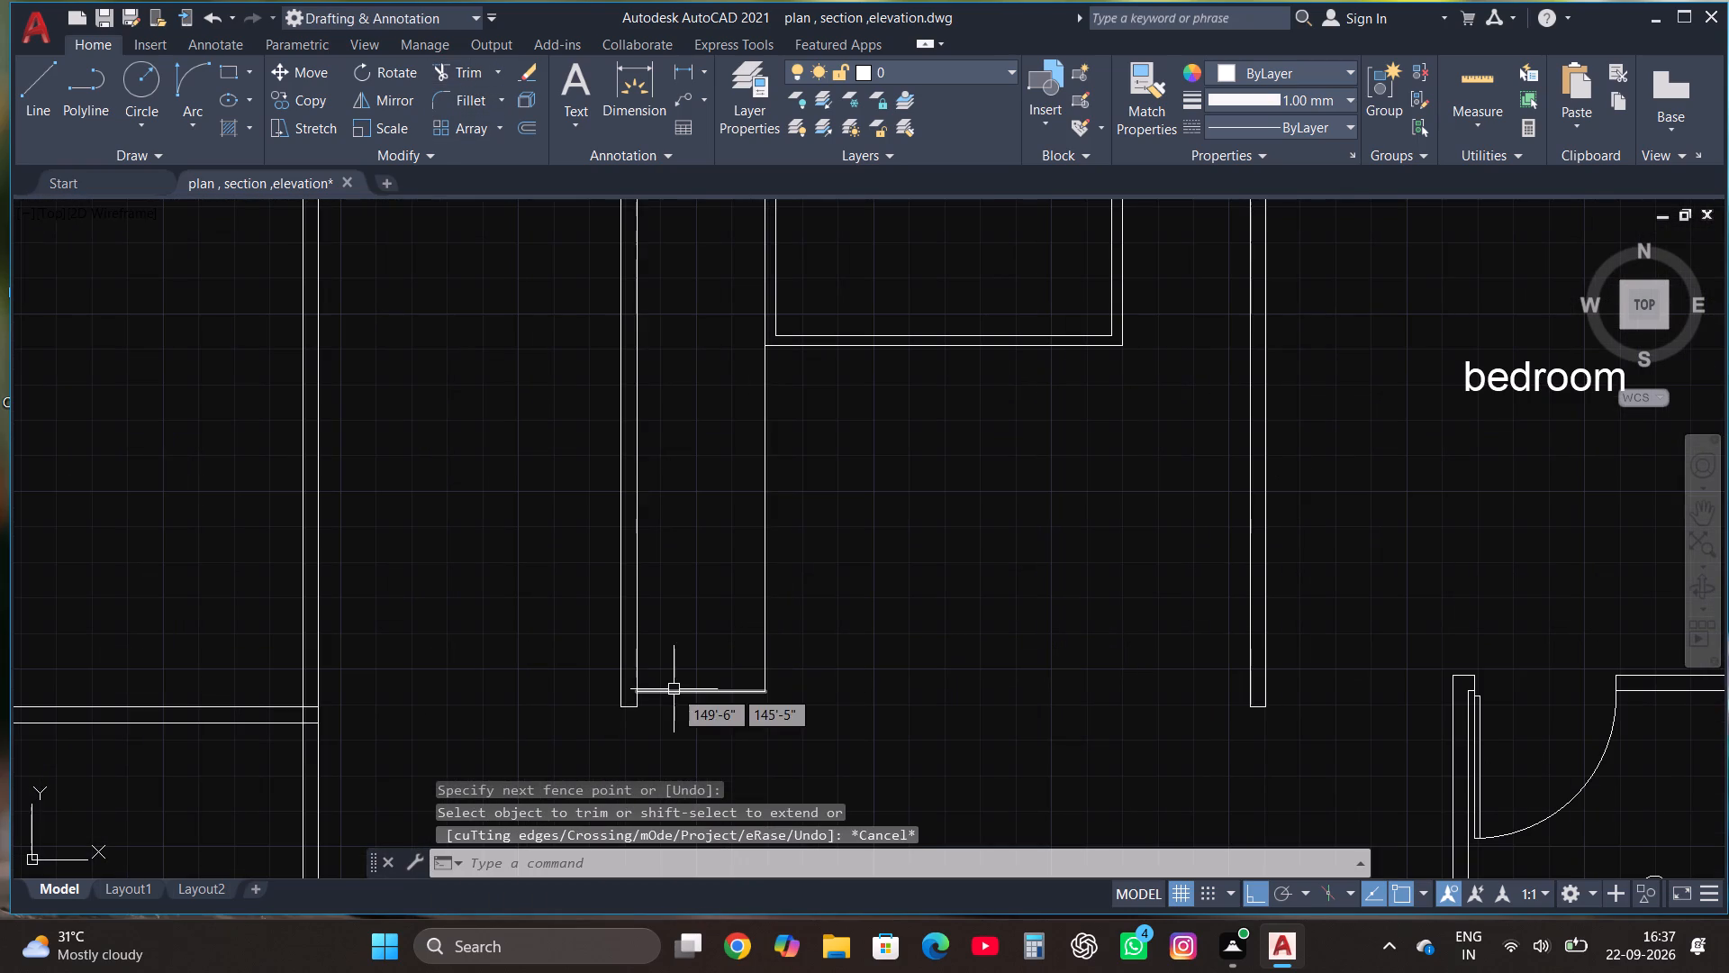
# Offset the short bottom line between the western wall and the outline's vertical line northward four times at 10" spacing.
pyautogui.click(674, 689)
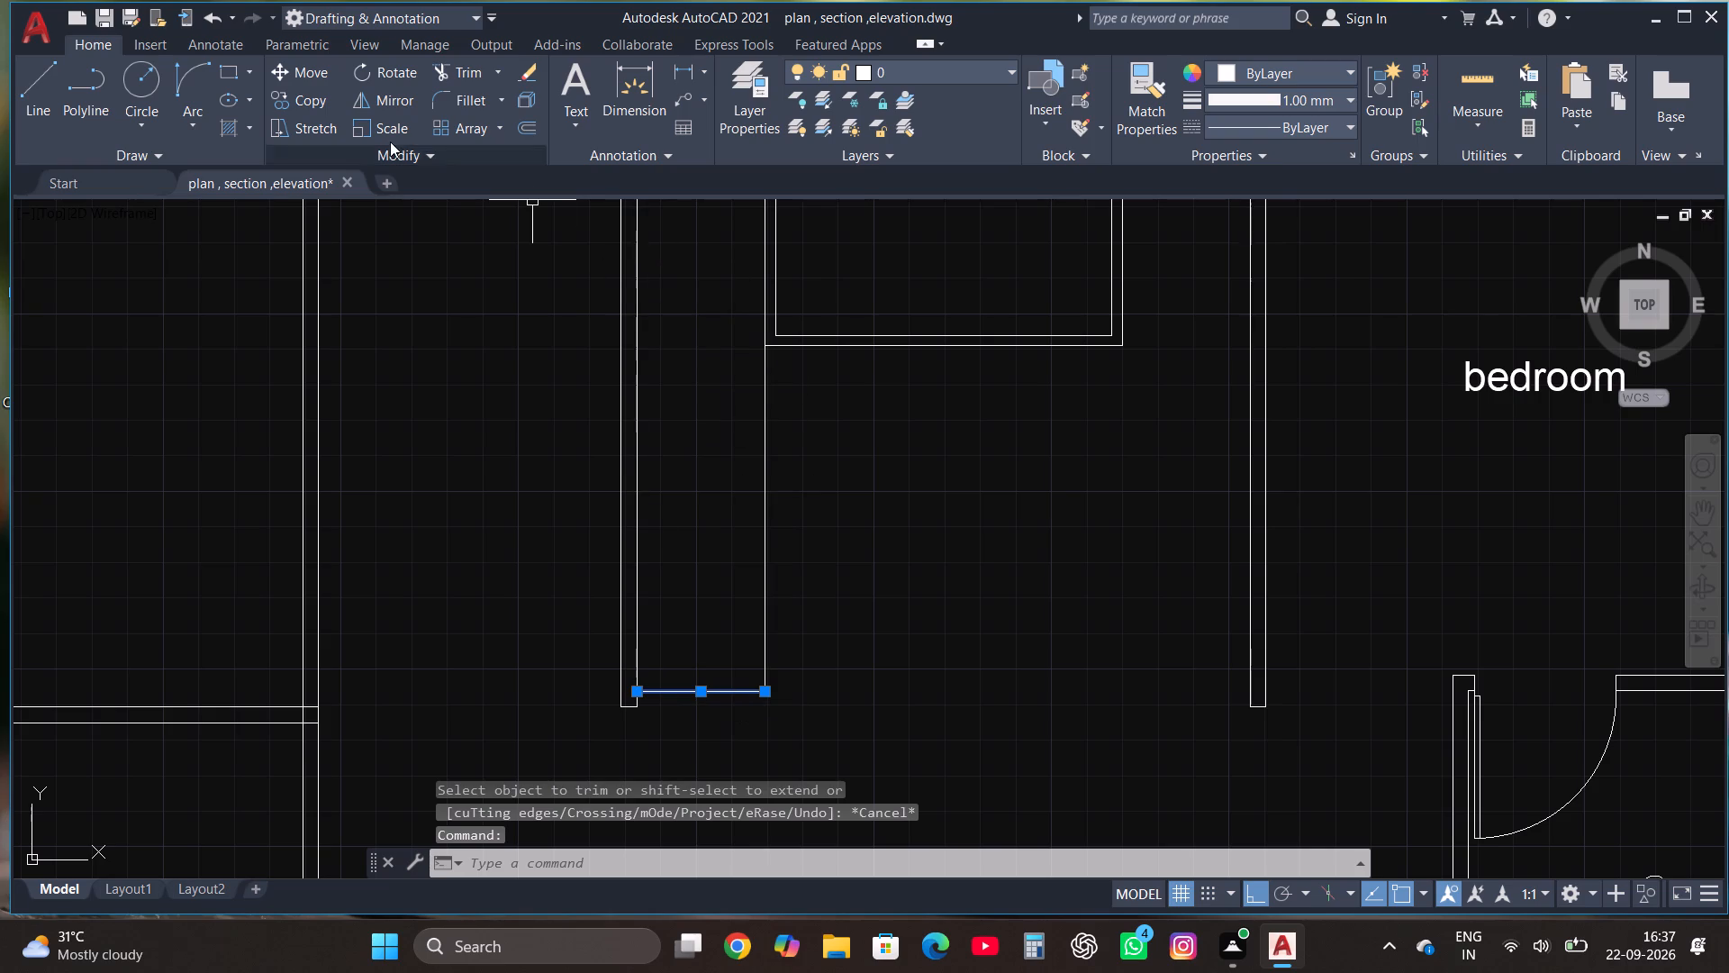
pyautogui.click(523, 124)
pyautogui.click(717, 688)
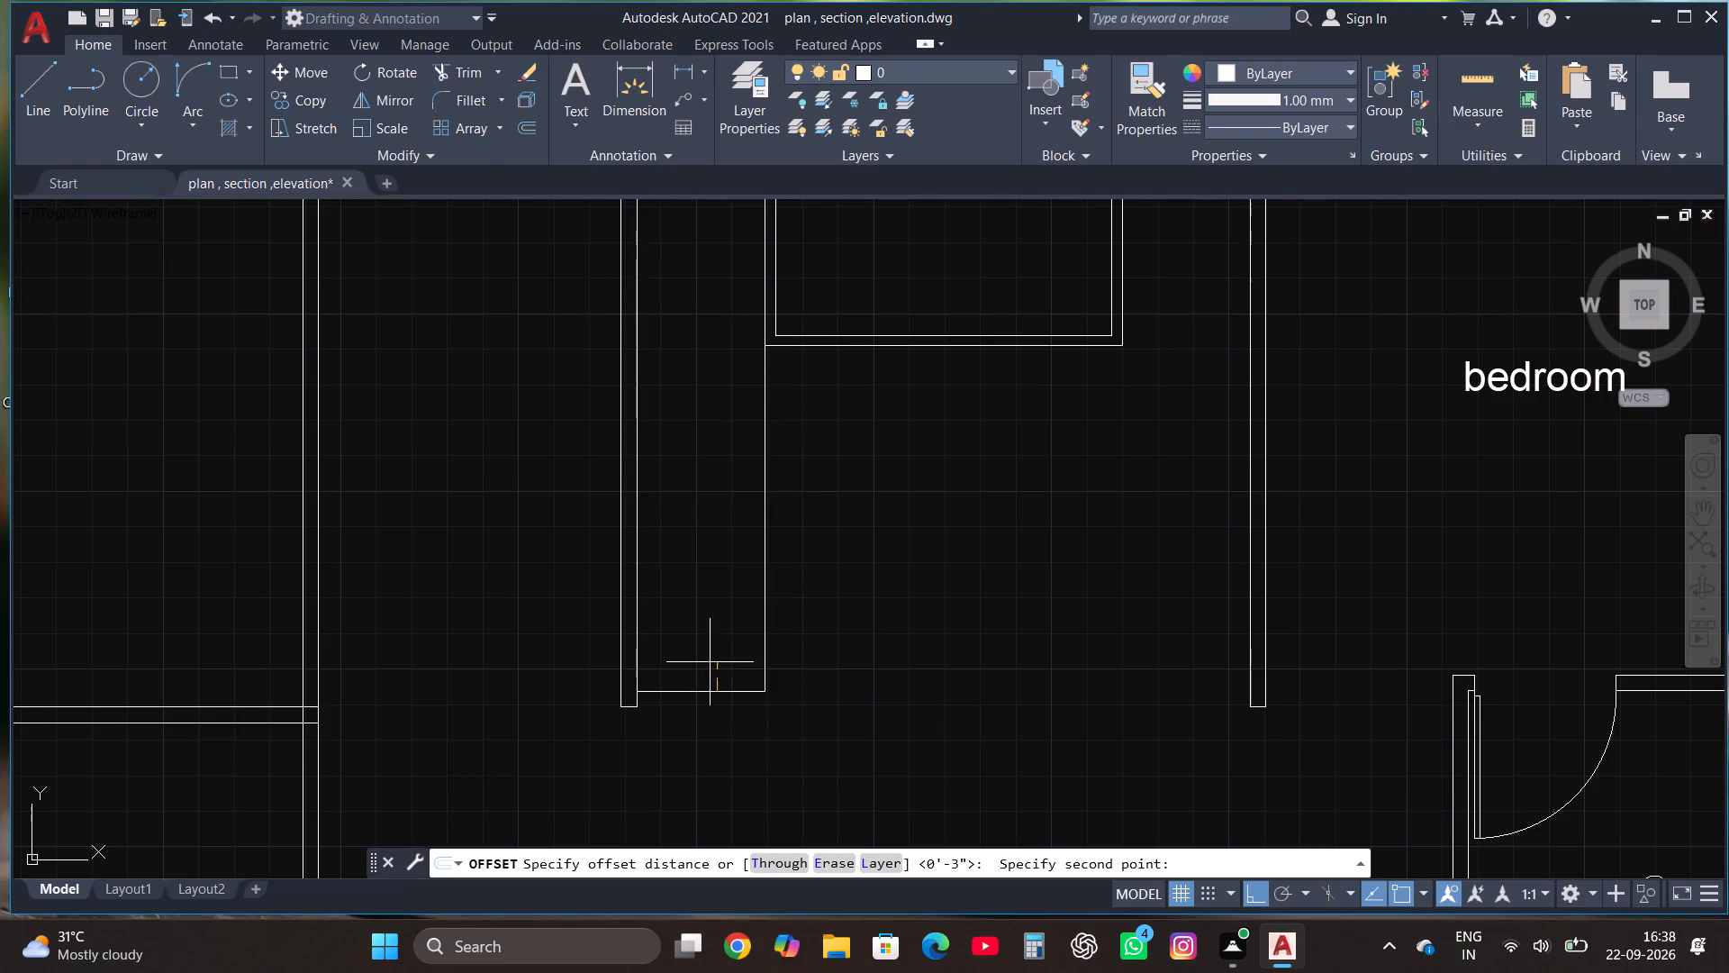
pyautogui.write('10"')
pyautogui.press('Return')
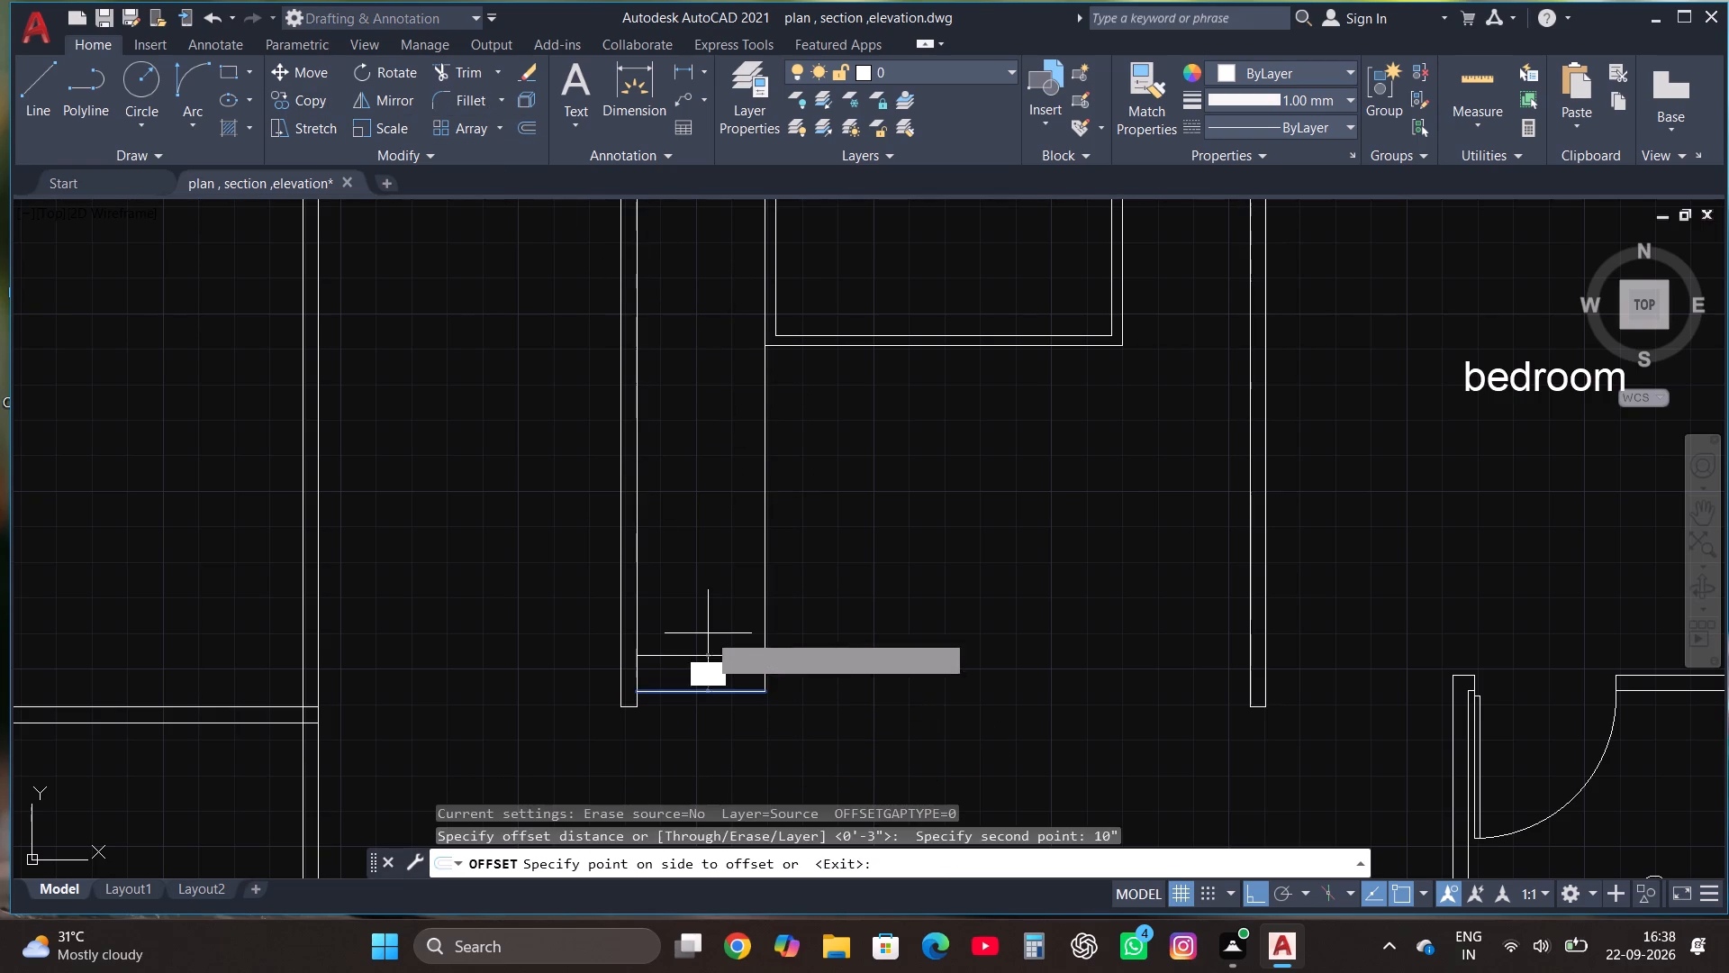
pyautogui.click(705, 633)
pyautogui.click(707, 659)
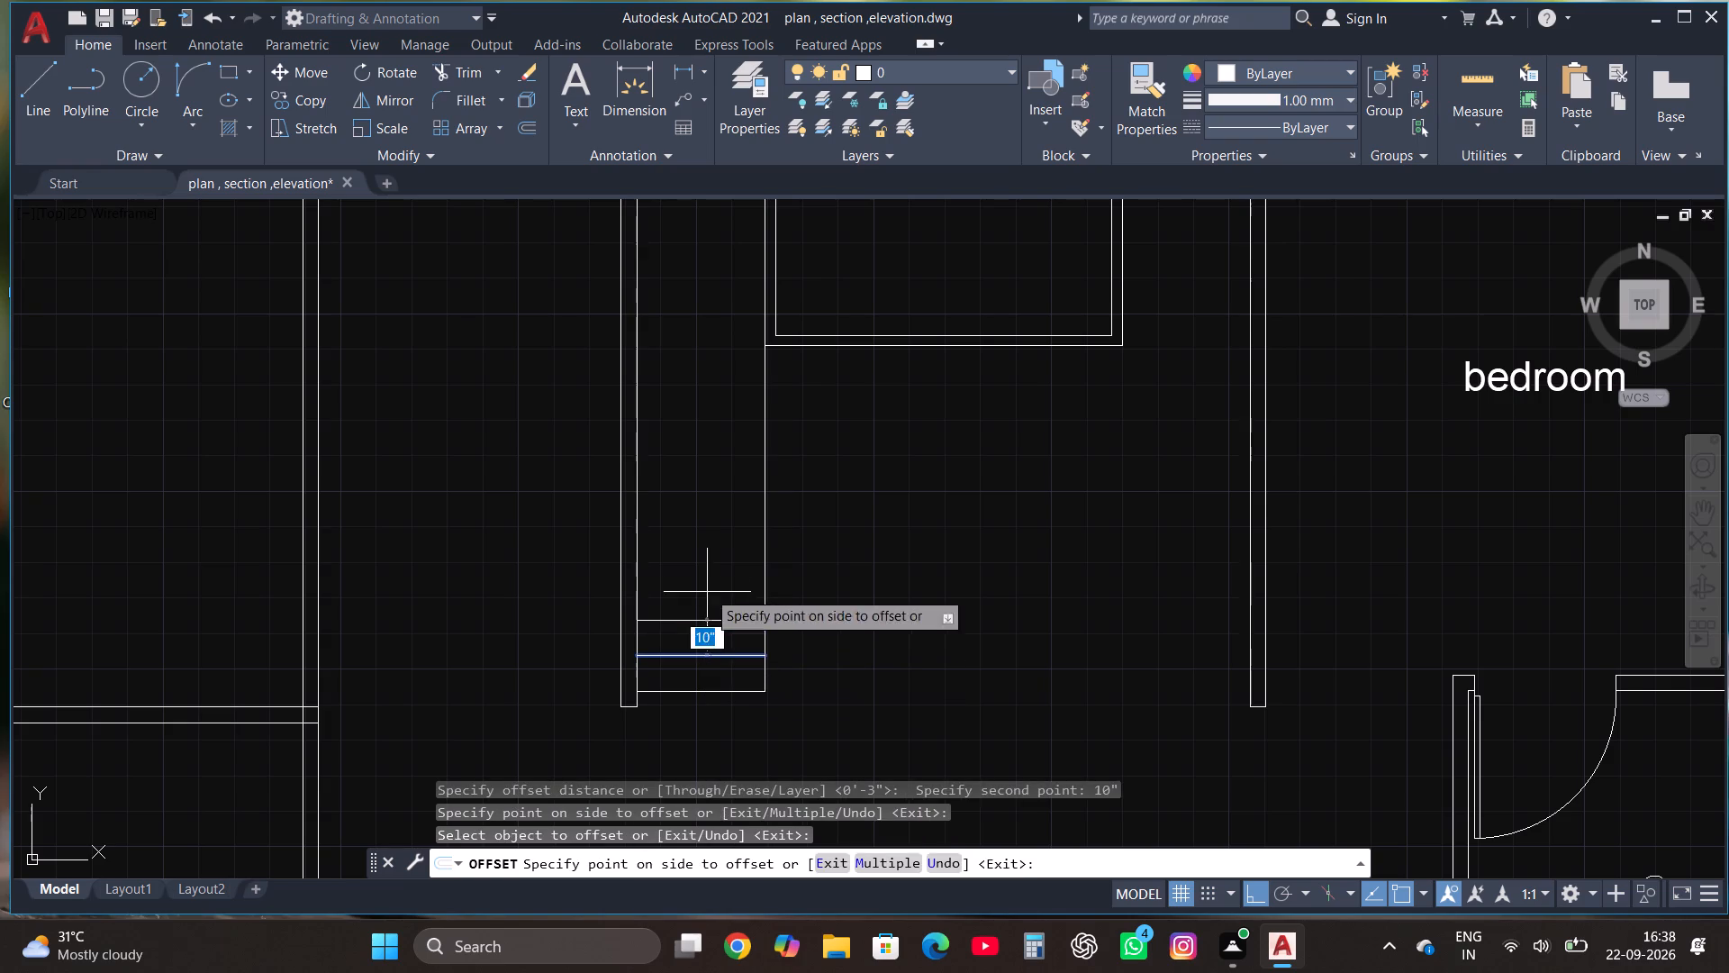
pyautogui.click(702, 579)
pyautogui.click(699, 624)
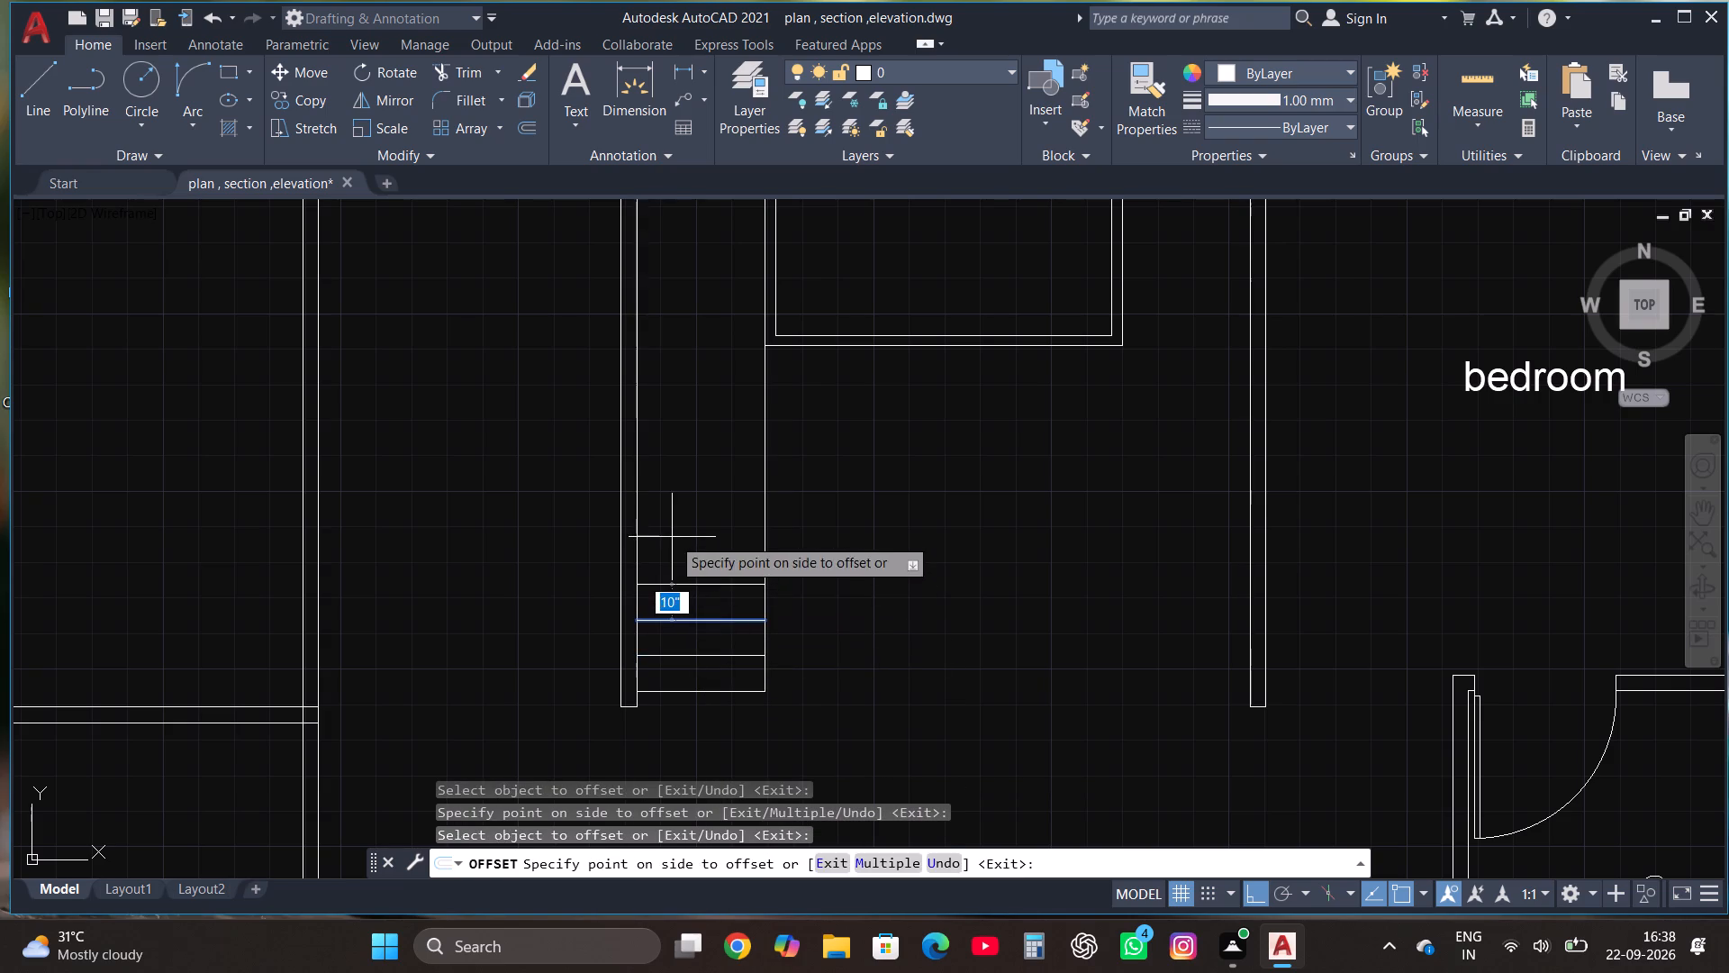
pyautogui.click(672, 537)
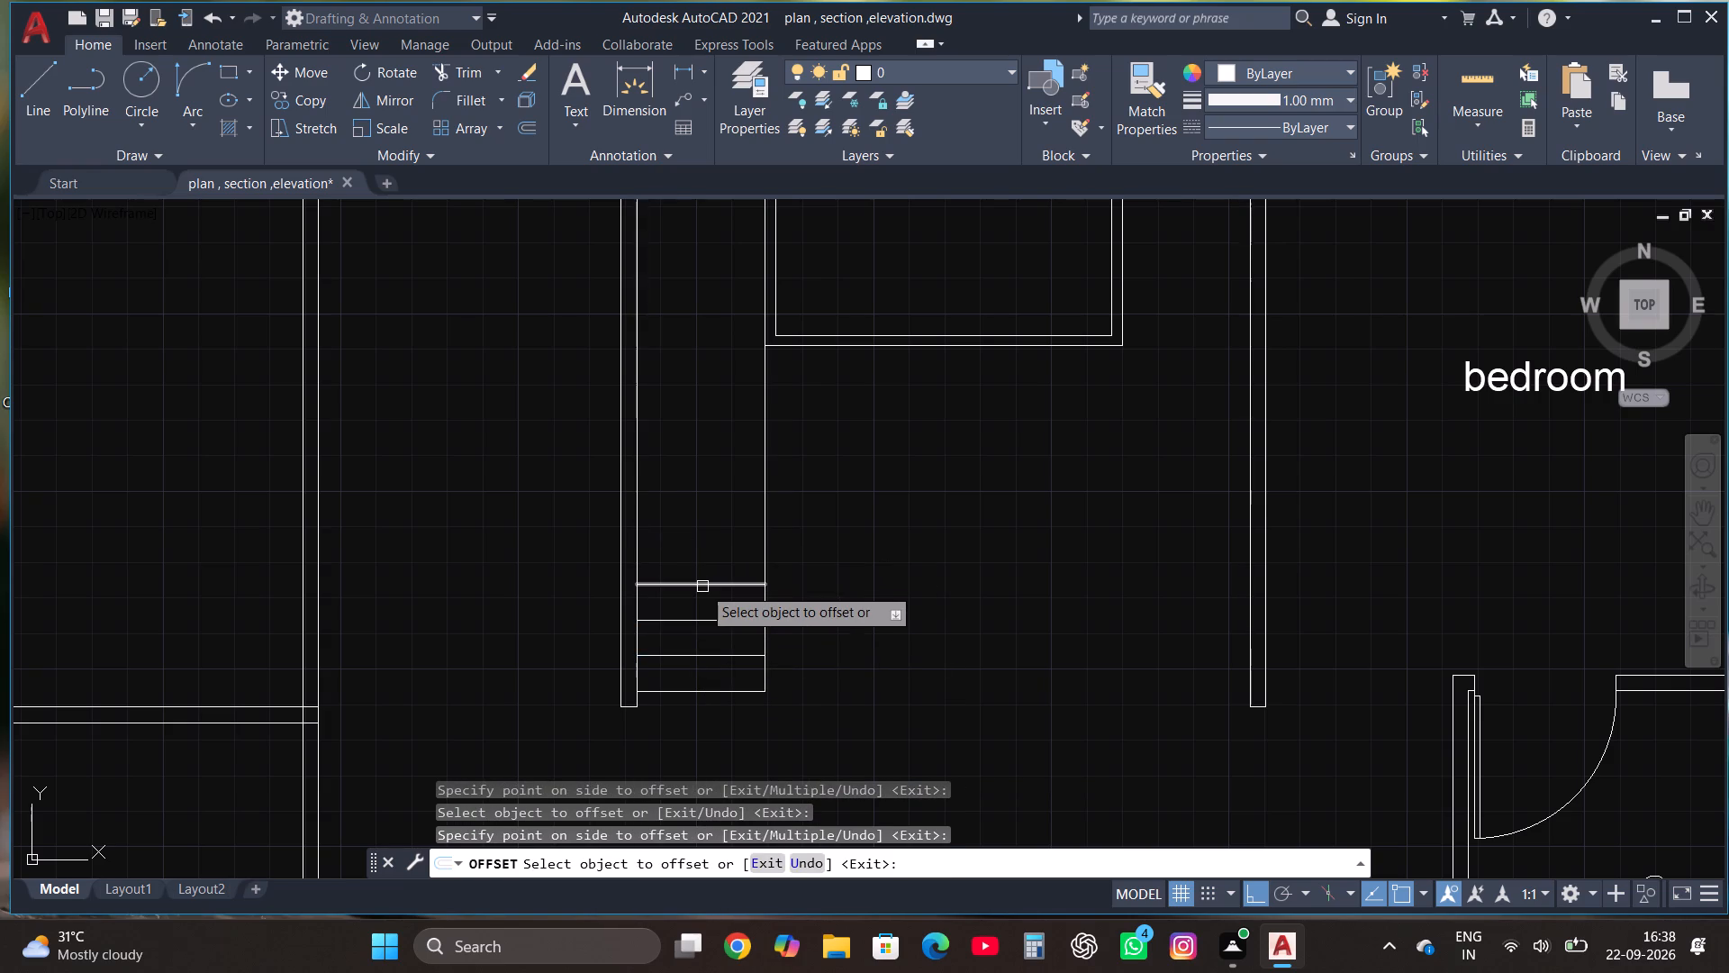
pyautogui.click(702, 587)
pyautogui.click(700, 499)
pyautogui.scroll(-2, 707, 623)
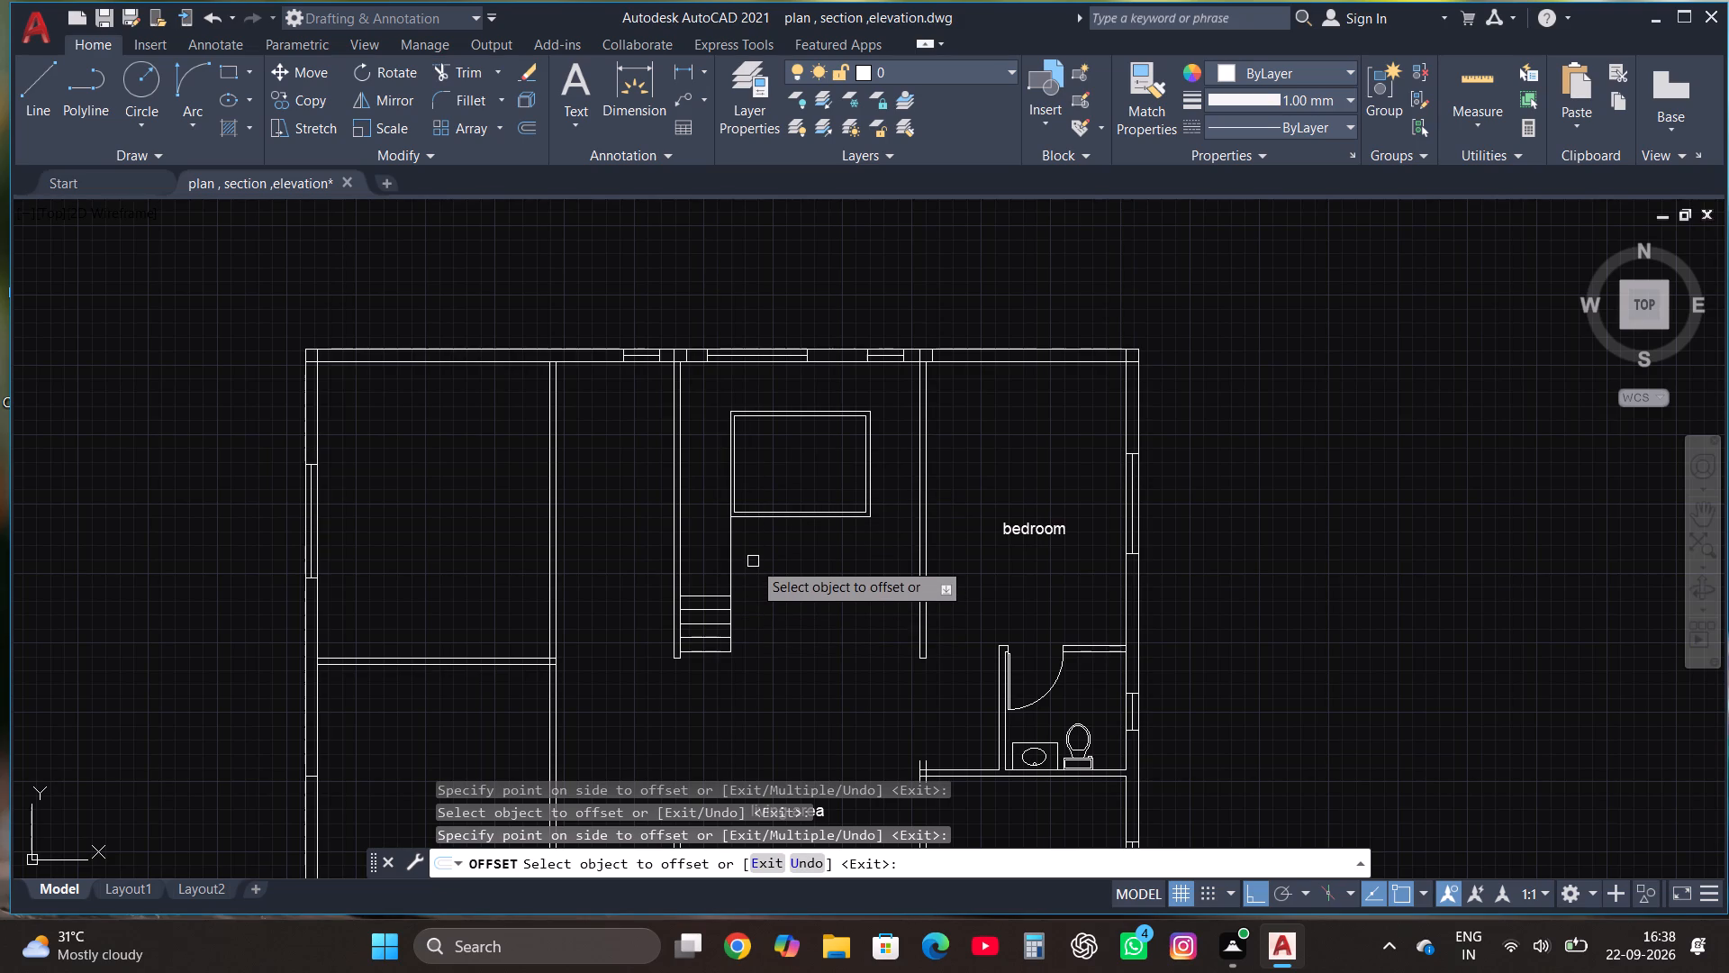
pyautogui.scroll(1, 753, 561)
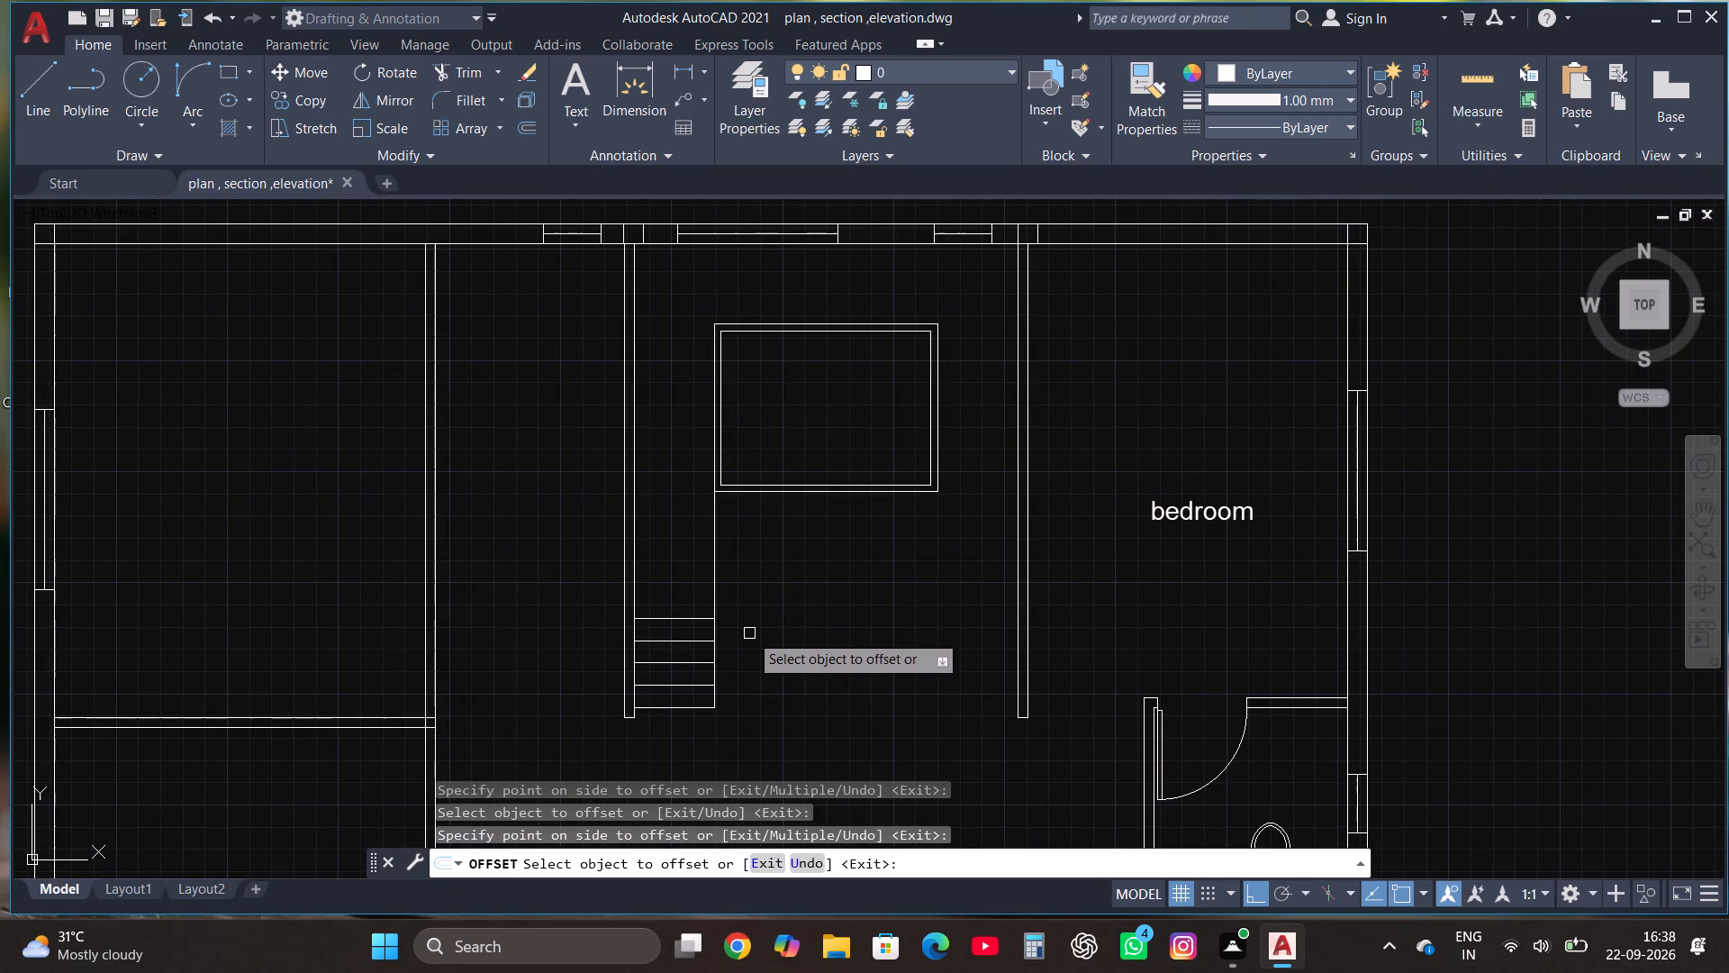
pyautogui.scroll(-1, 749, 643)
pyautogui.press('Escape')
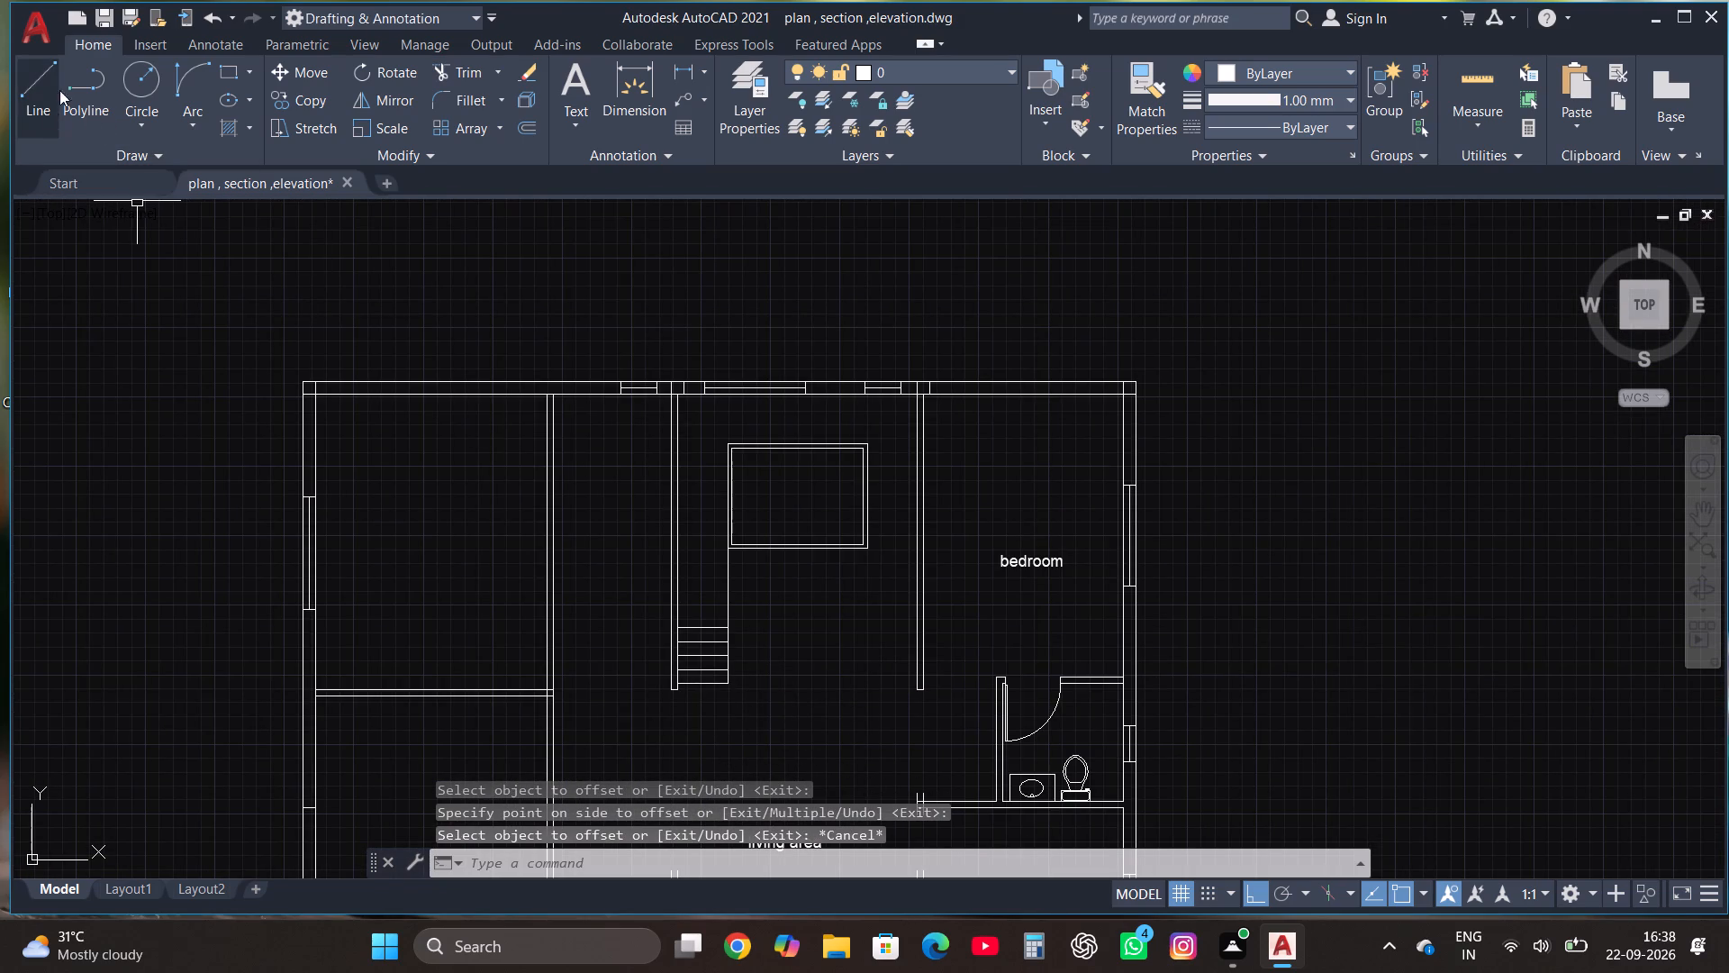
# Draw a horizontal line across the northern middle room, south of the double rectangle, spanning its western and eastern walls.
pyautogui.click(50, 85)
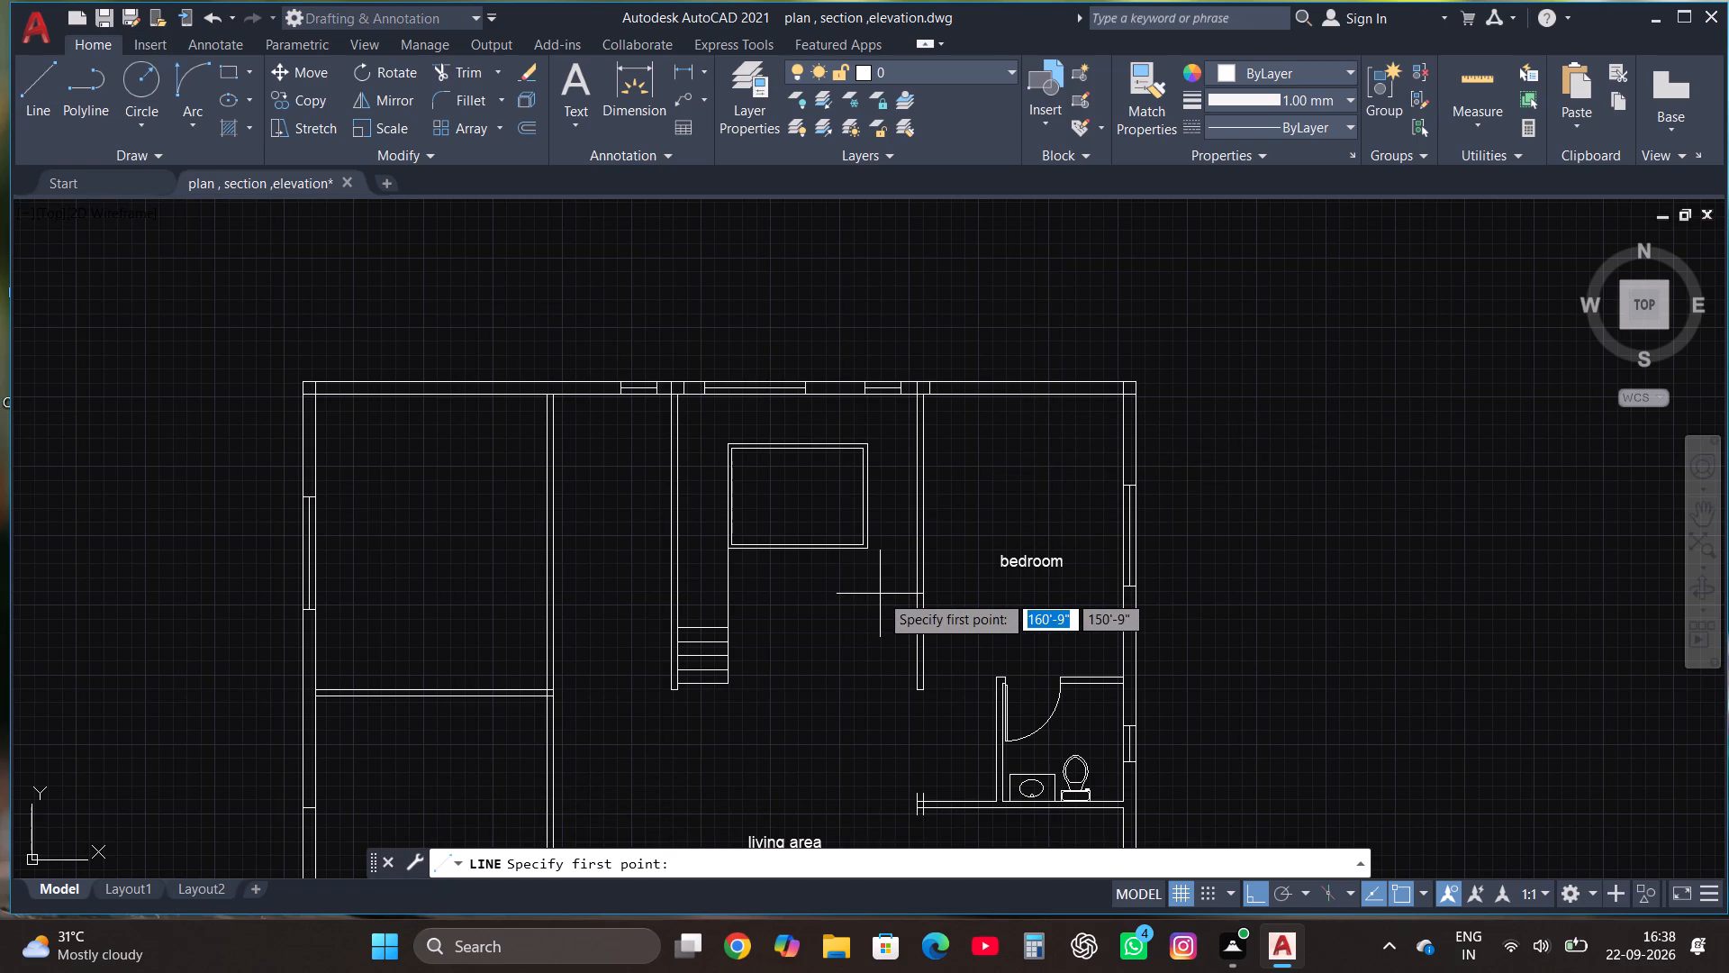
pyautogui.scroll(1, 880, 594)
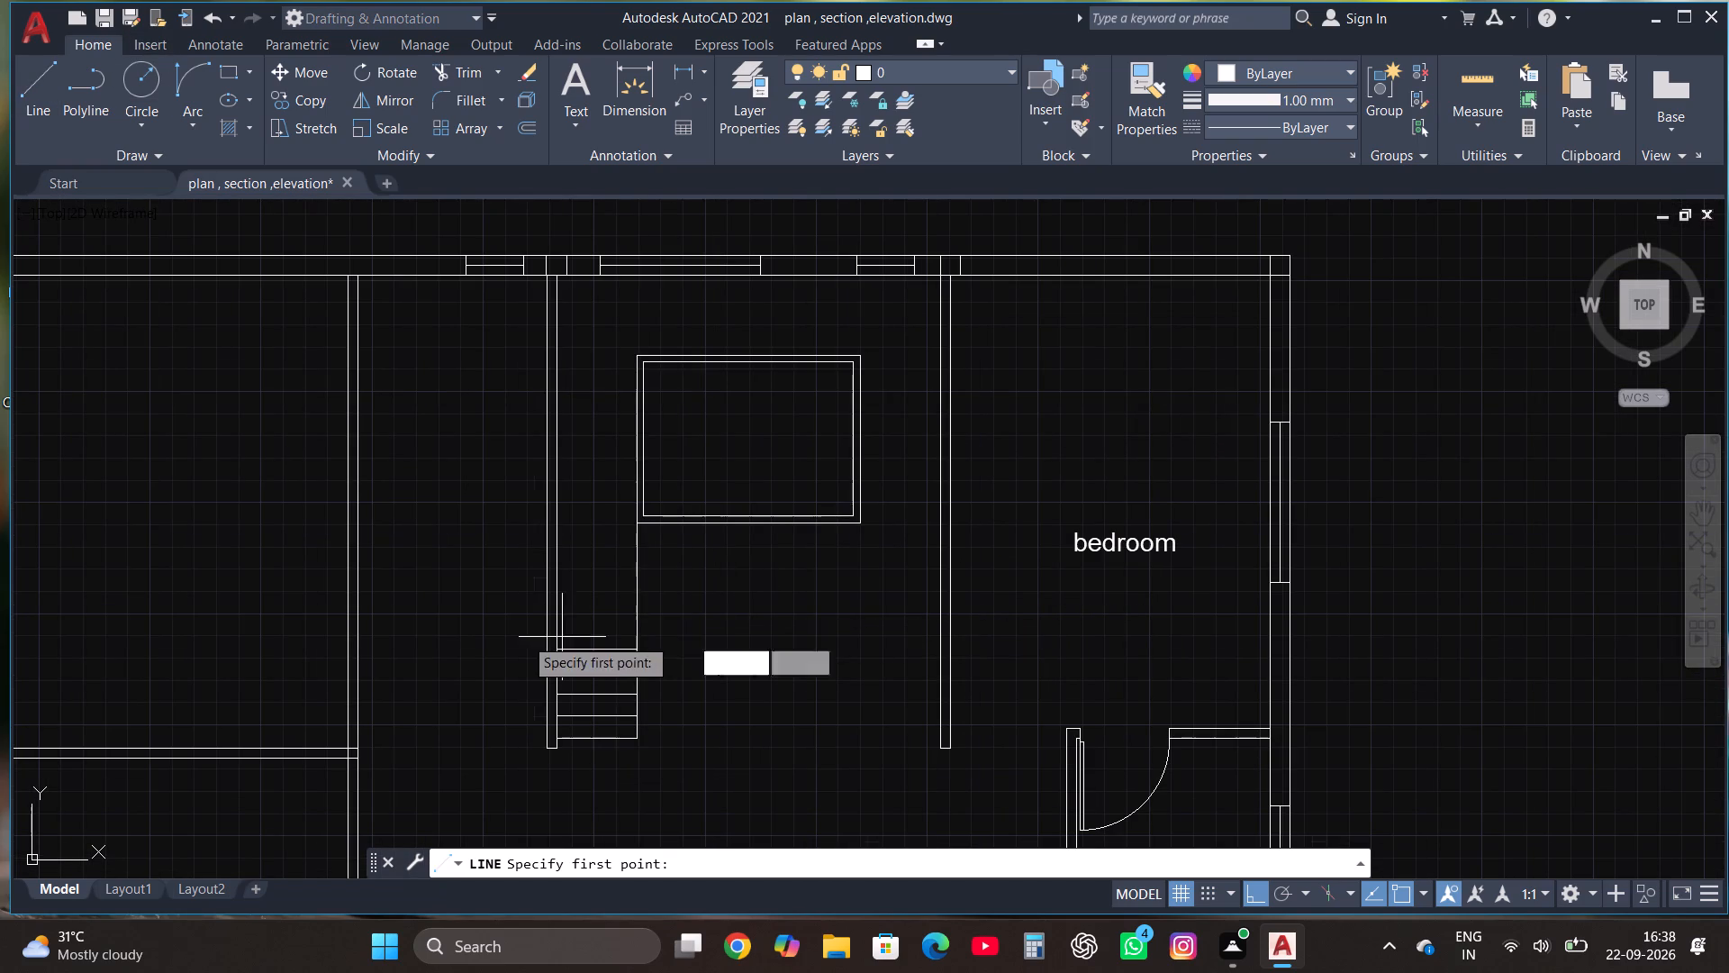
pyautogui.click(548, 595)
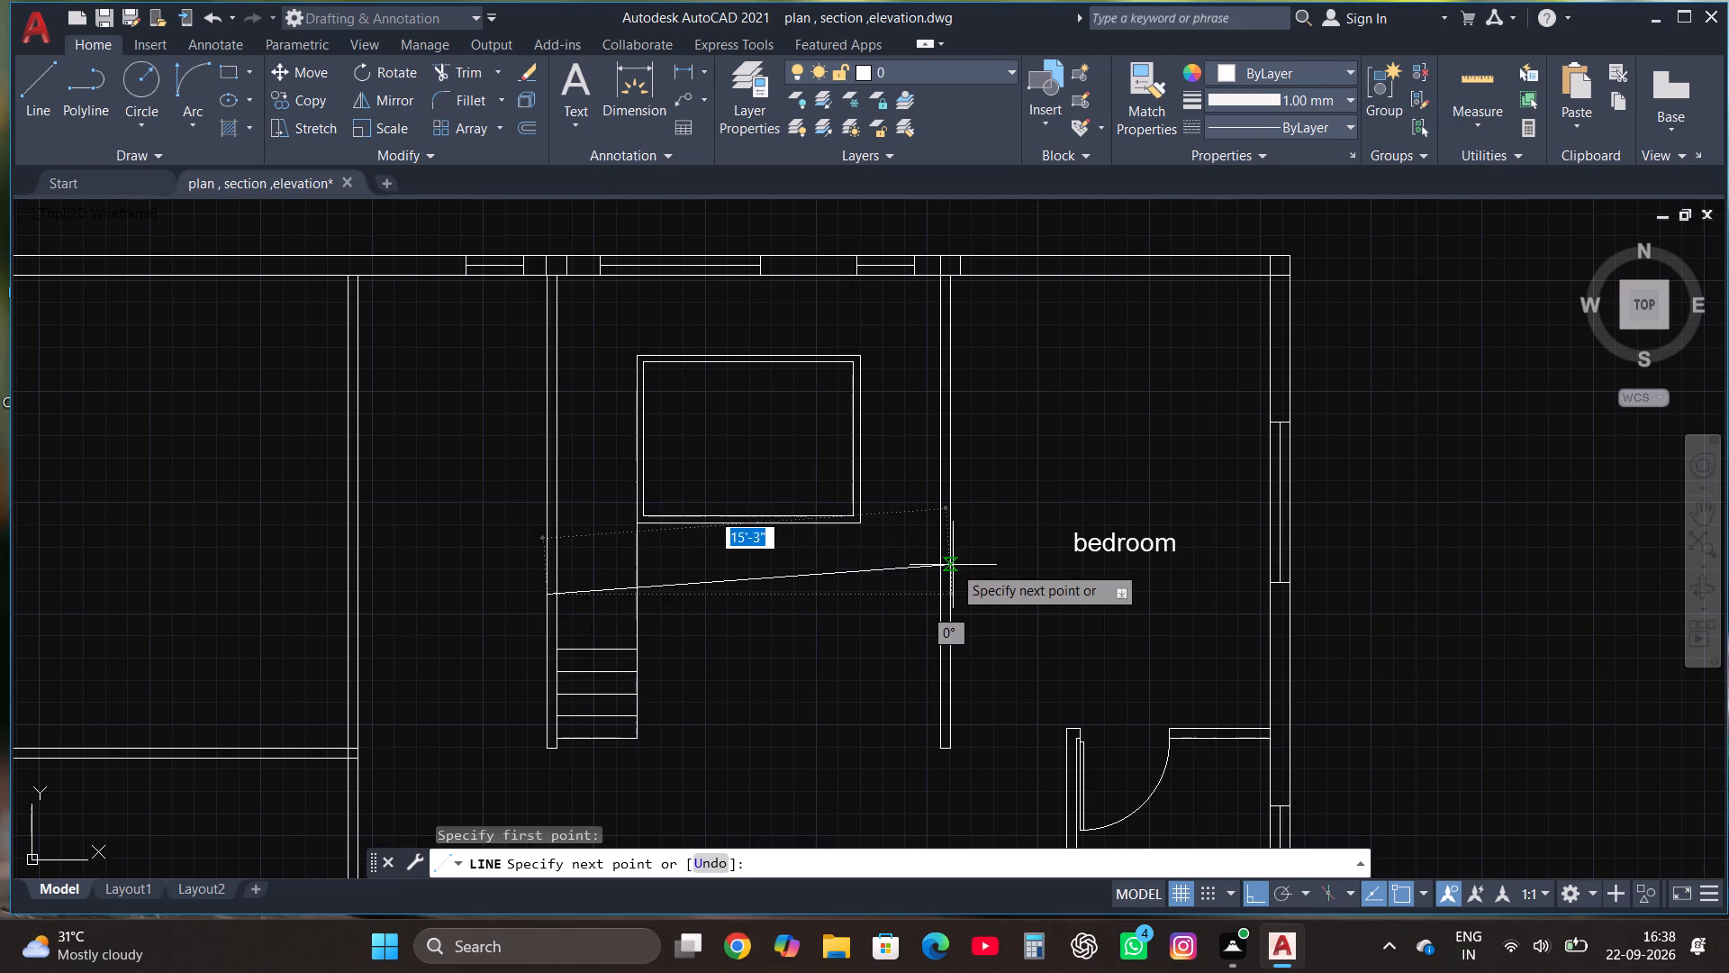
pyautogui.click(959, 580)
pyautogui.press('`')
pyautogui.press('Escape')
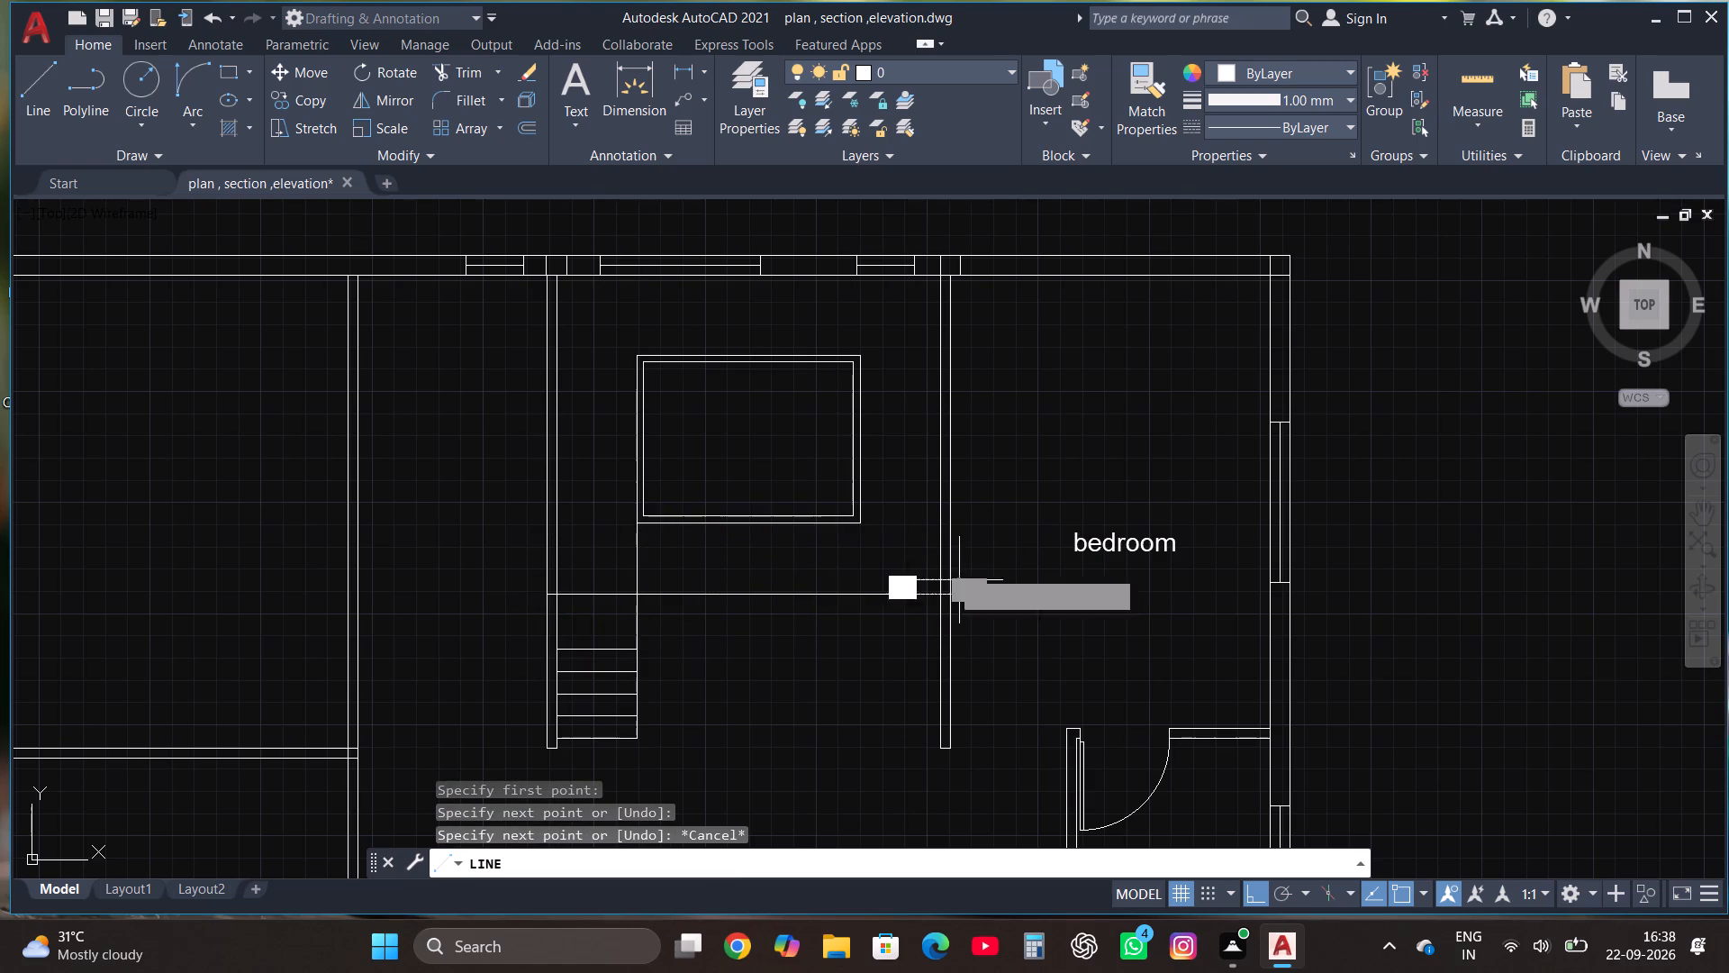
# Trim the horizontal line's overhangs within the eastern and western walls back to the room's inner faces.
pyautogui.click(459, 67)
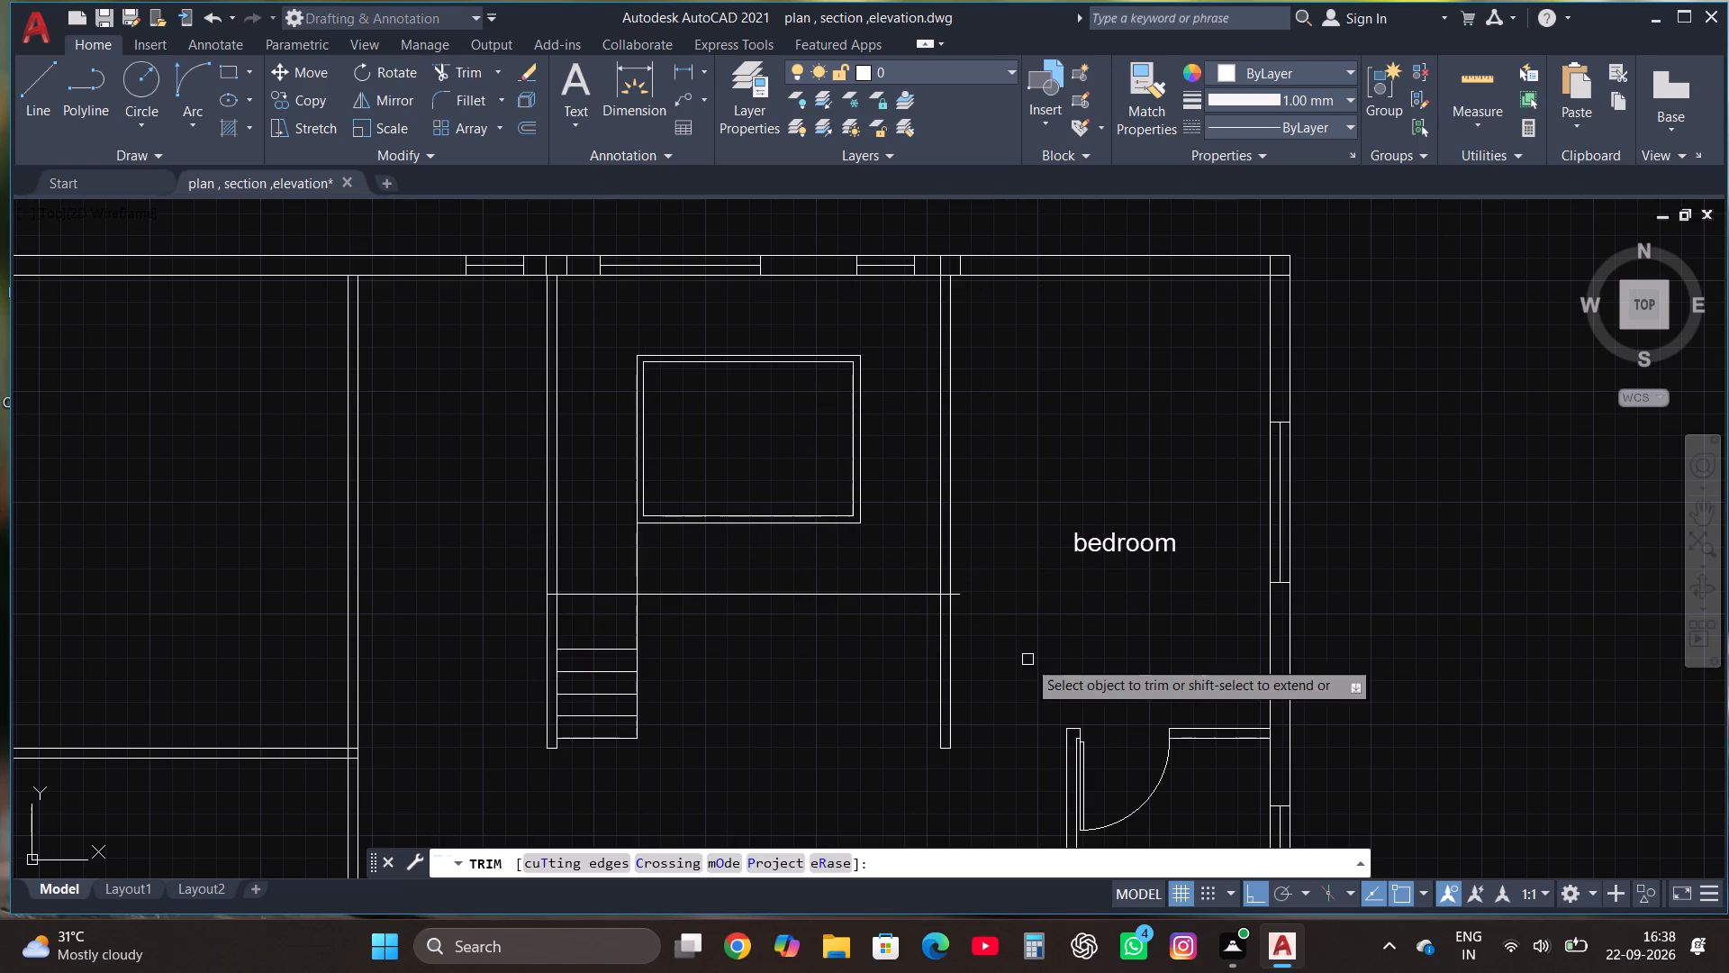
pyautogui.click(957, 596)
pyautogui.scroll(2, 951, 602)
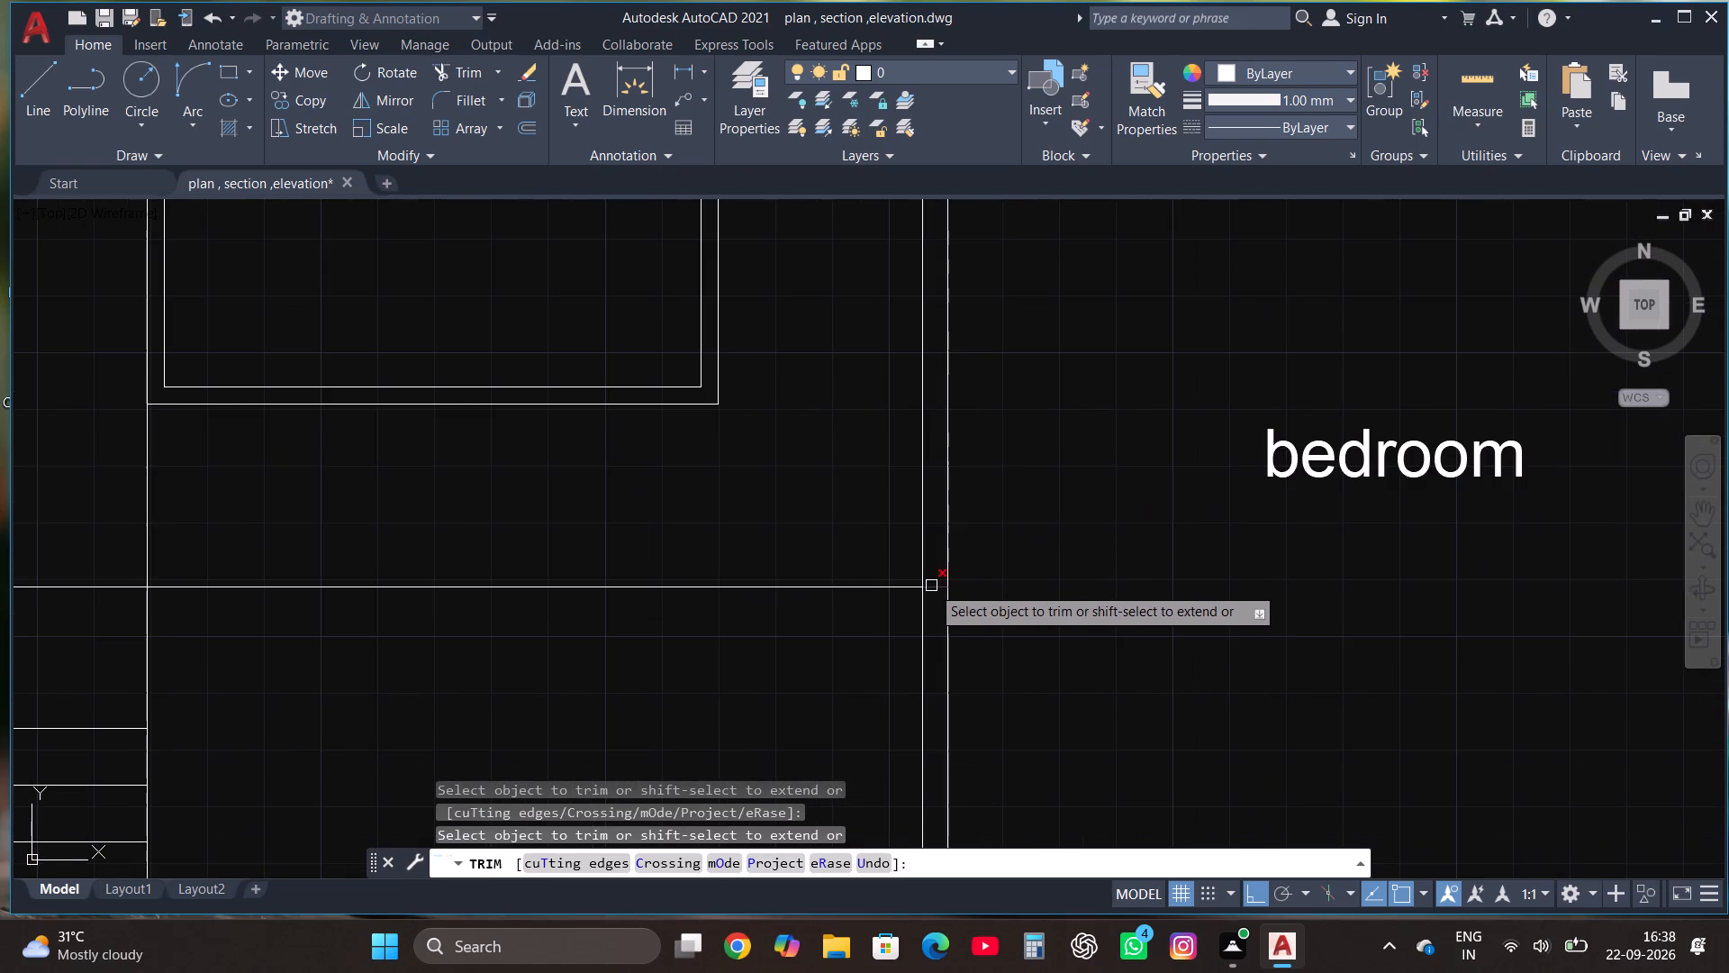
pyautogui.click(931, 586)
pyautogui.scroll(-2, 931, 592)
pyautogui.scroll(2, 562, 592)
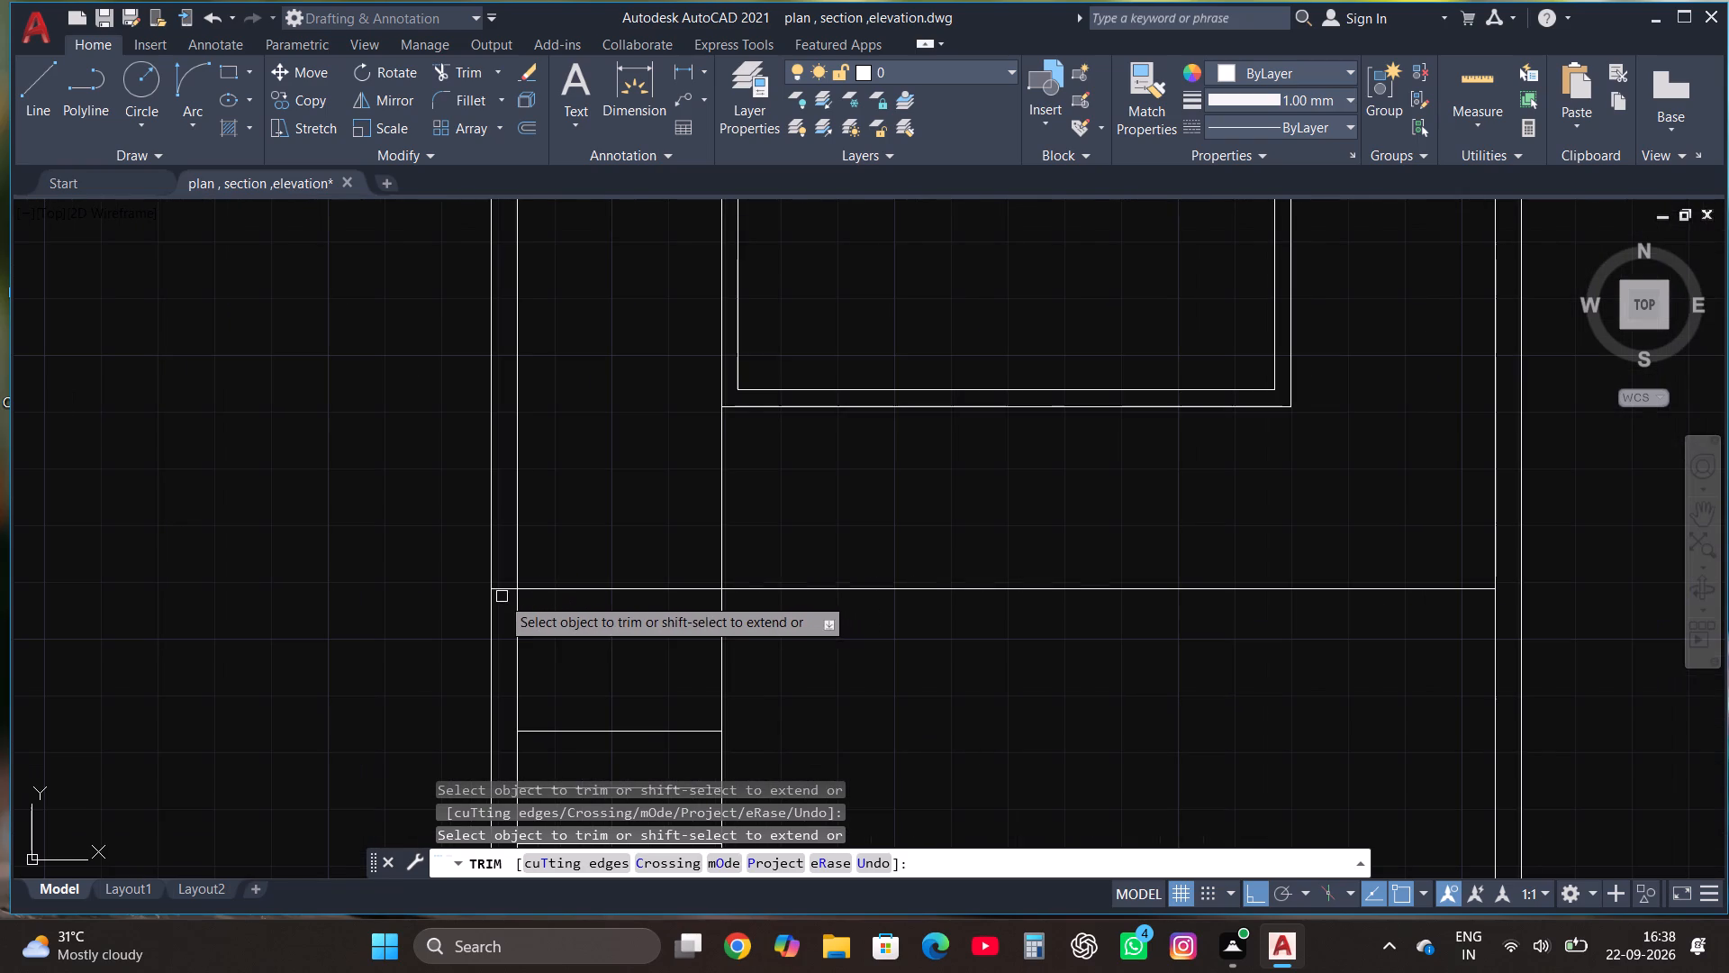
pyautogui.click(494, 587)
pyautogui.scroll(-3, 757, 640)
pyautogui.scroll(-2, 907, 596)
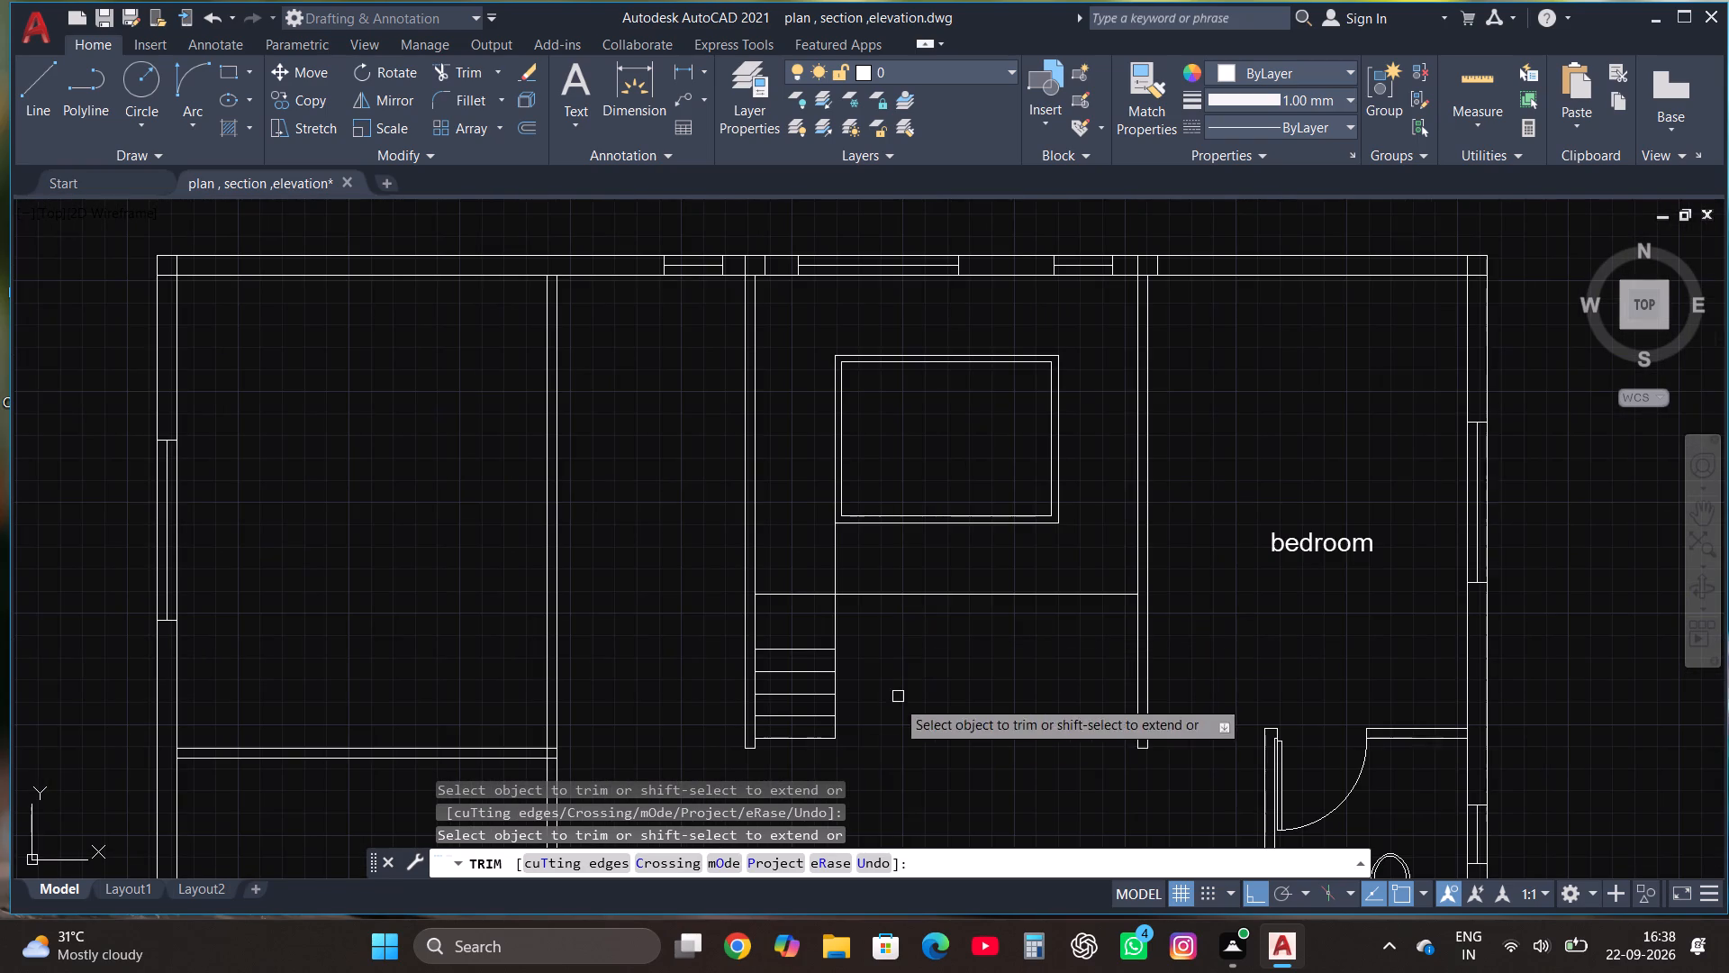
# Trim away the short tread lines and the portion of the vertical line south of the new horizontal line.
pyautogui.click(806, 752)
pyautogui.click(787, 629)
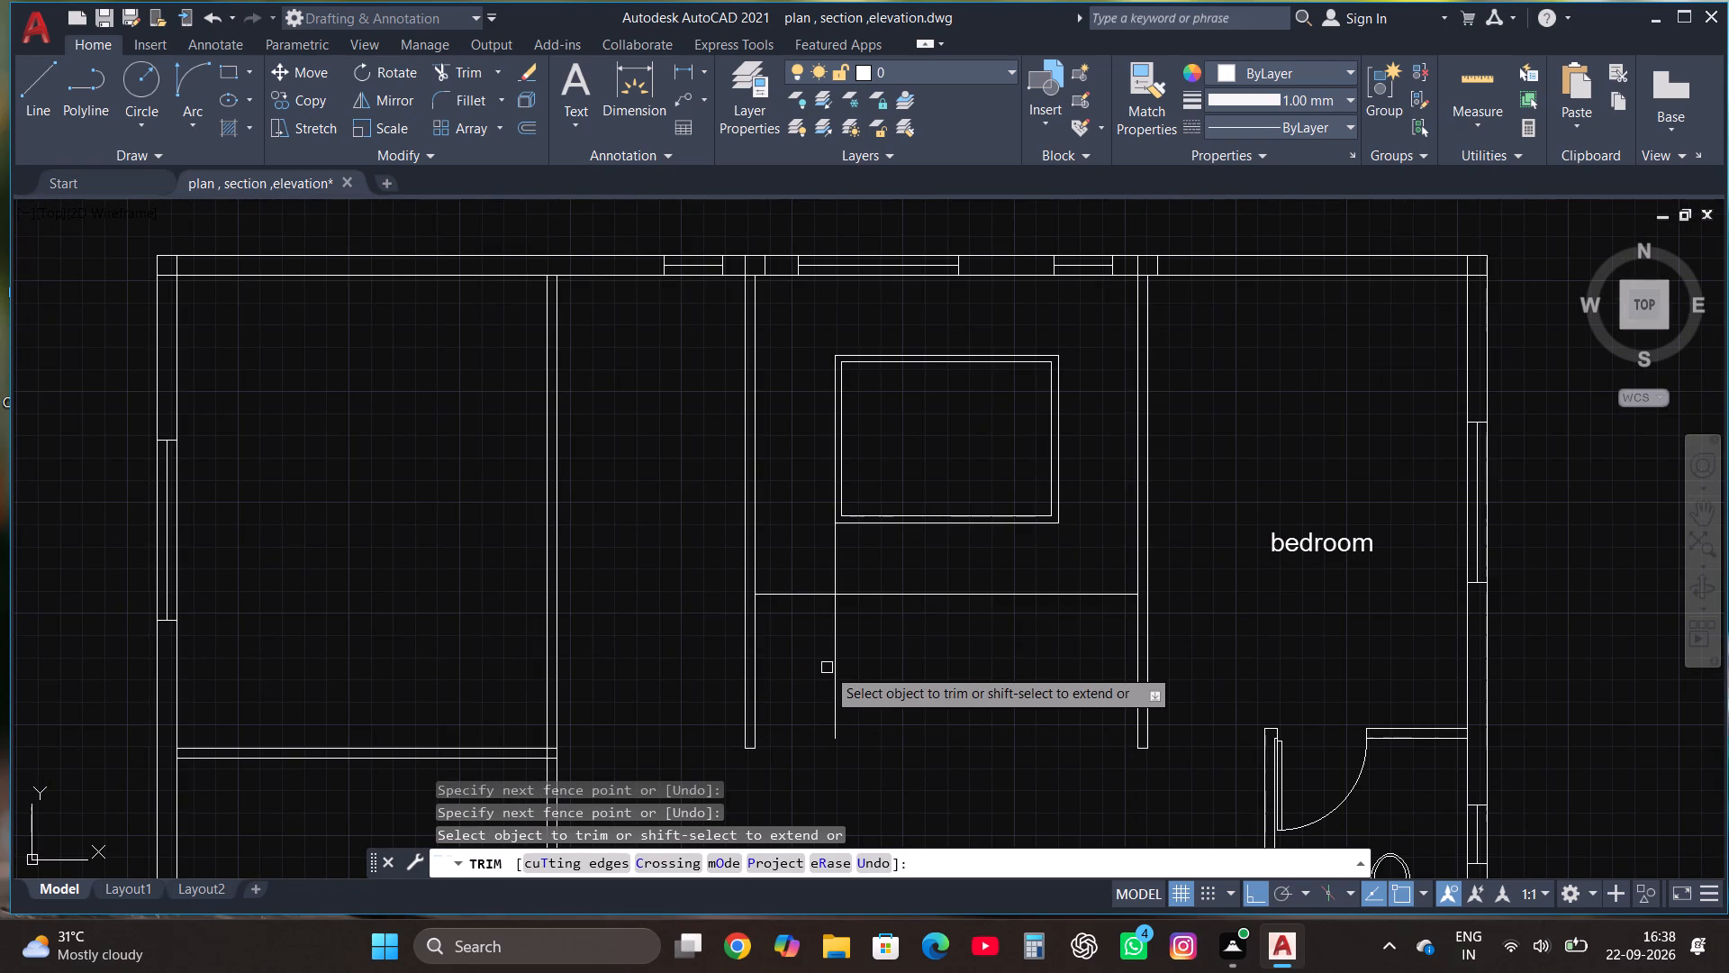
pyautogui.click(828, 668)
pyautogui.click(840, 679)
pyautogui.press('Escape')
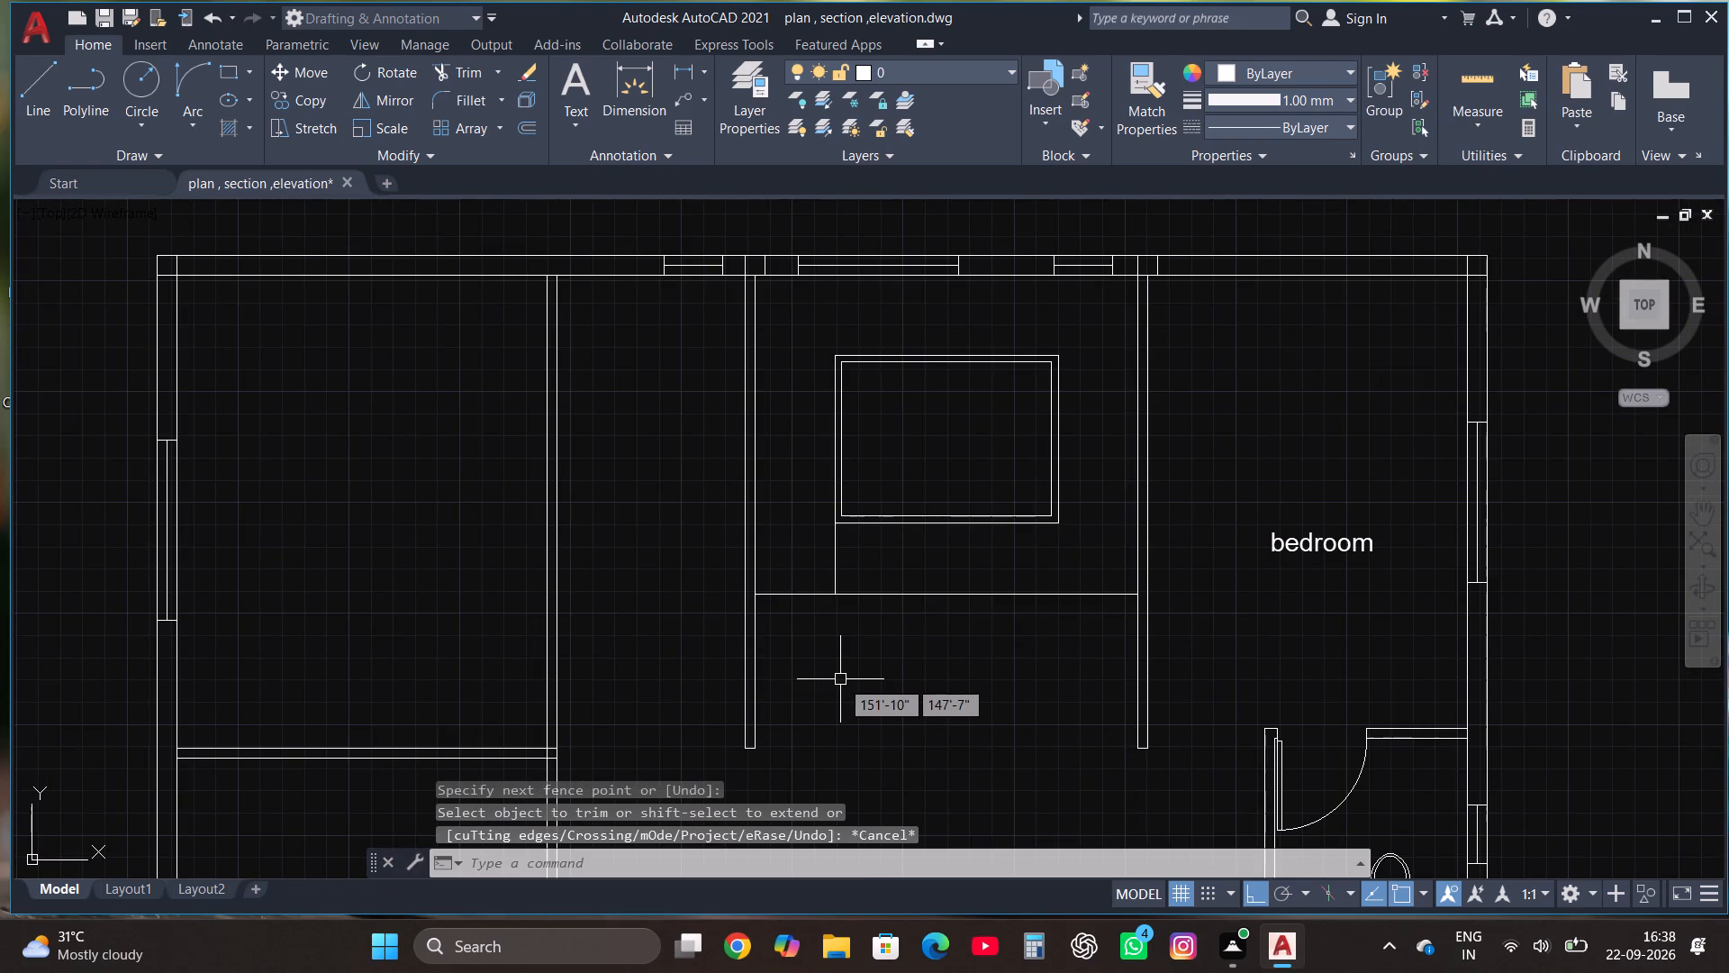
# Draw a short line over the horizontal line, from the western wall's inner face to the vertical line's southern end.
pyautogui.scroll(-1, 840, 679)
pyautogui.scroll(1, 863, 519)
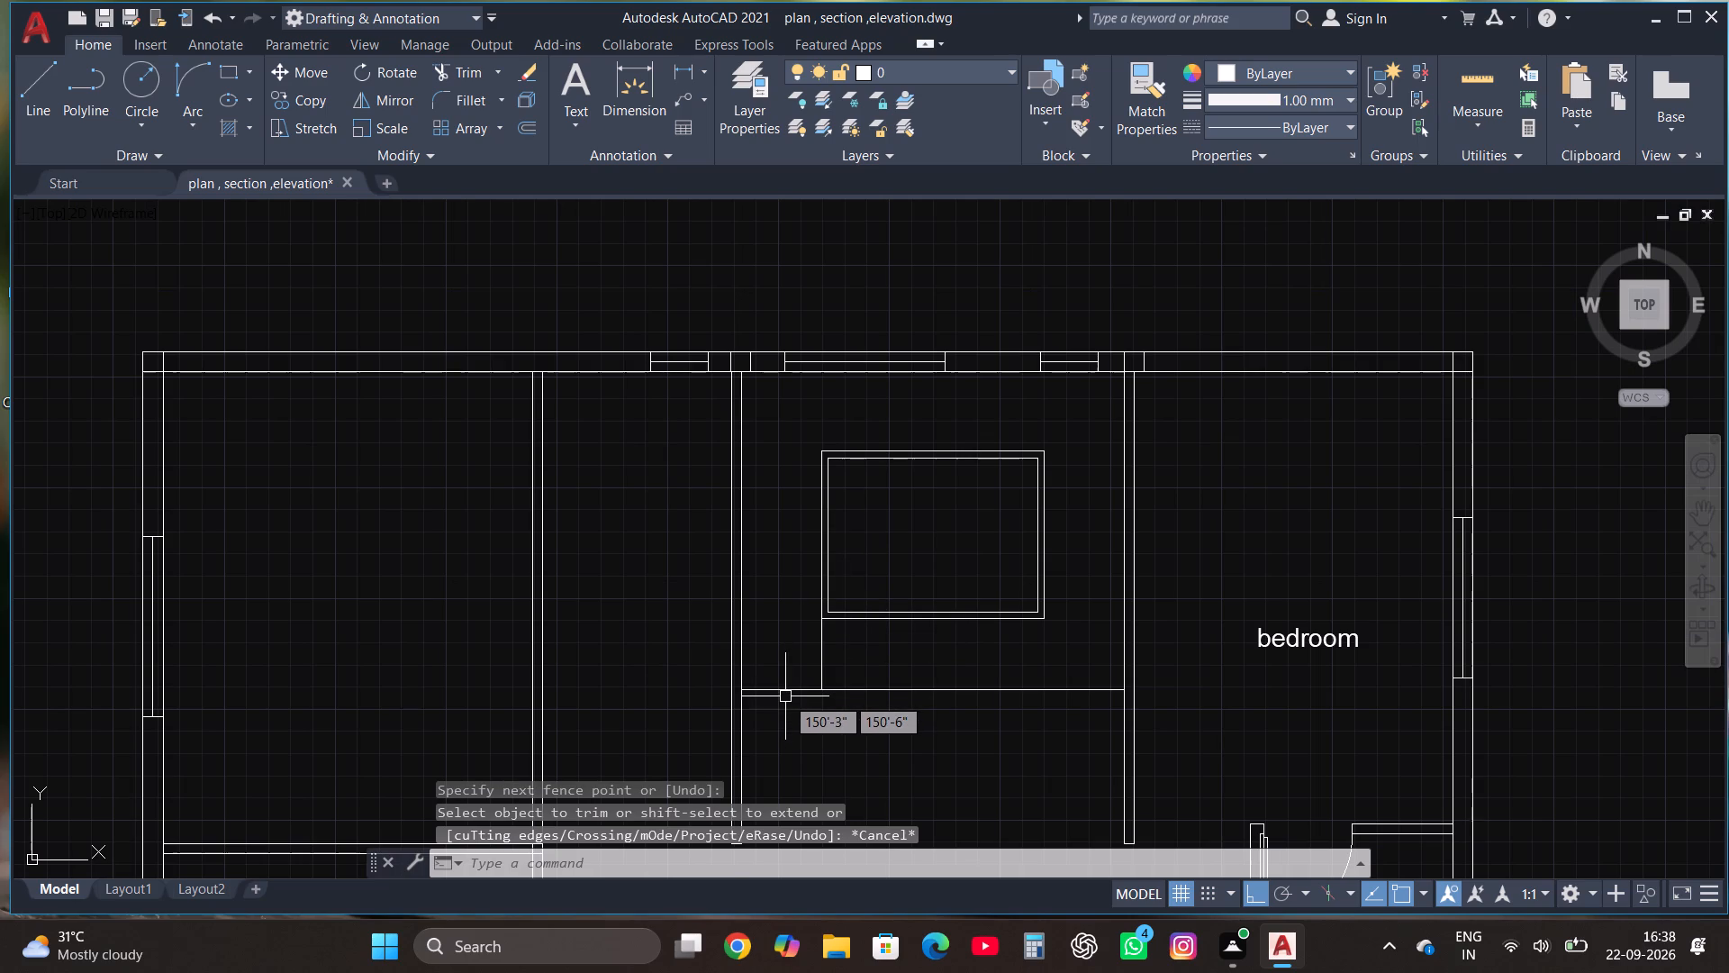
pyautogui.scroll(3, 785, 696)
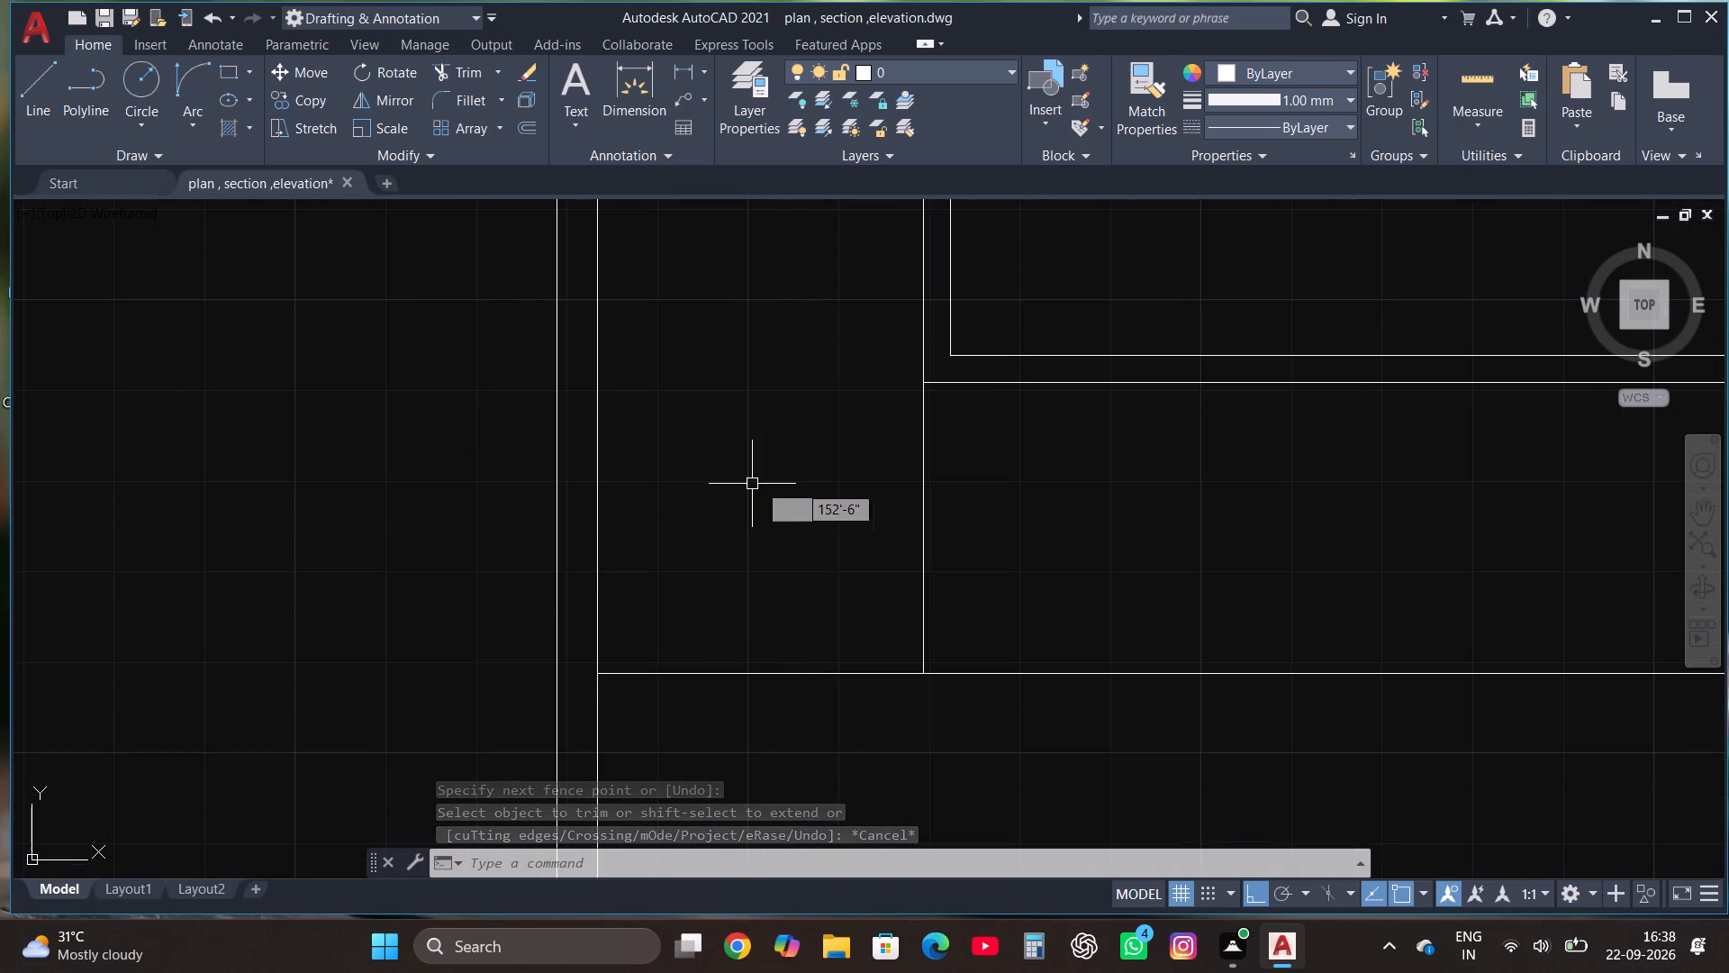
pyautogui.scroll(-1, 839, 517)
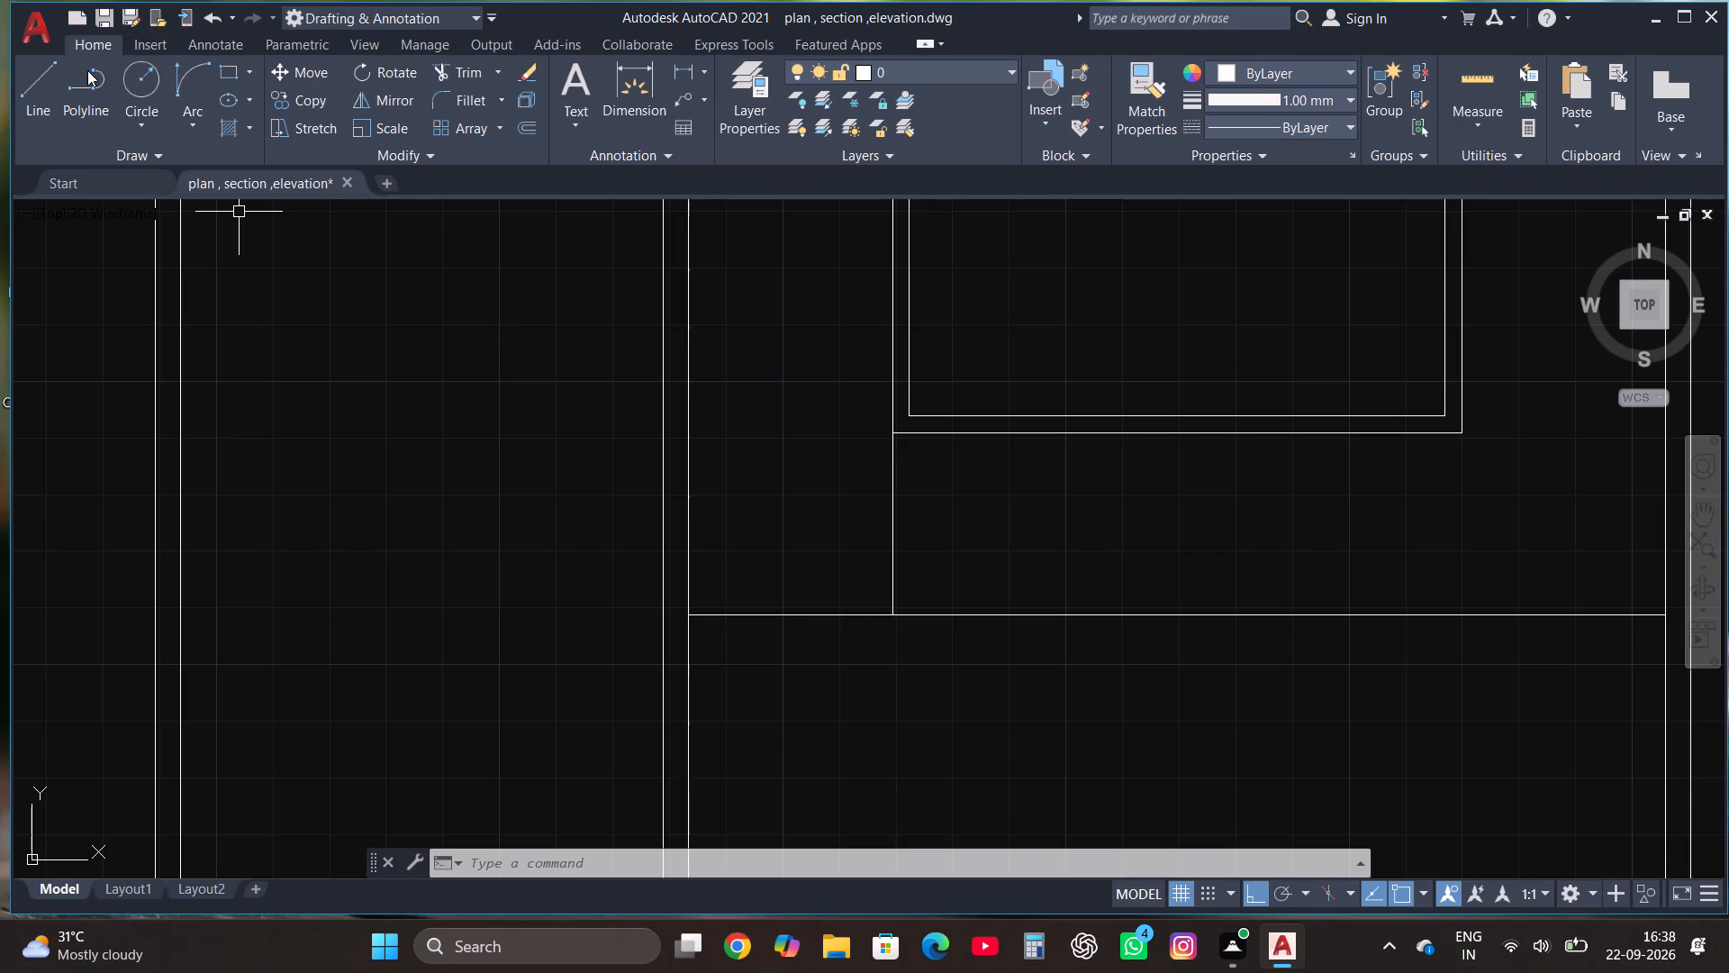
pyautogui.click(50, 95)
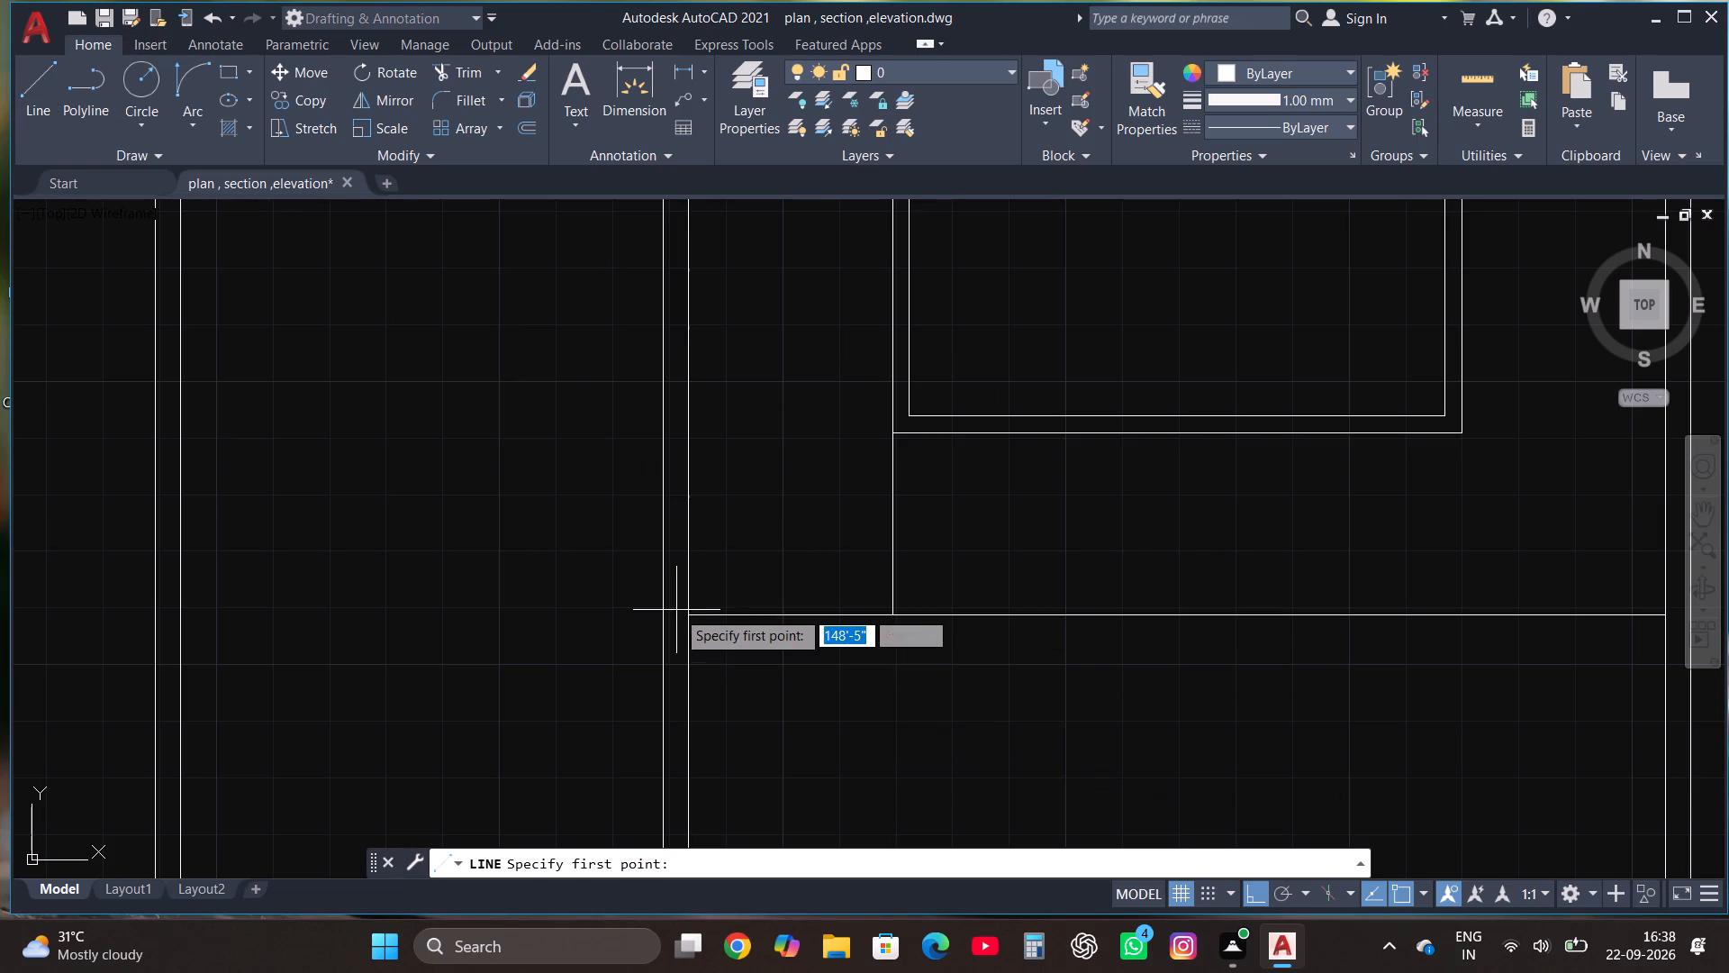
pyautogui.click(691, 614)
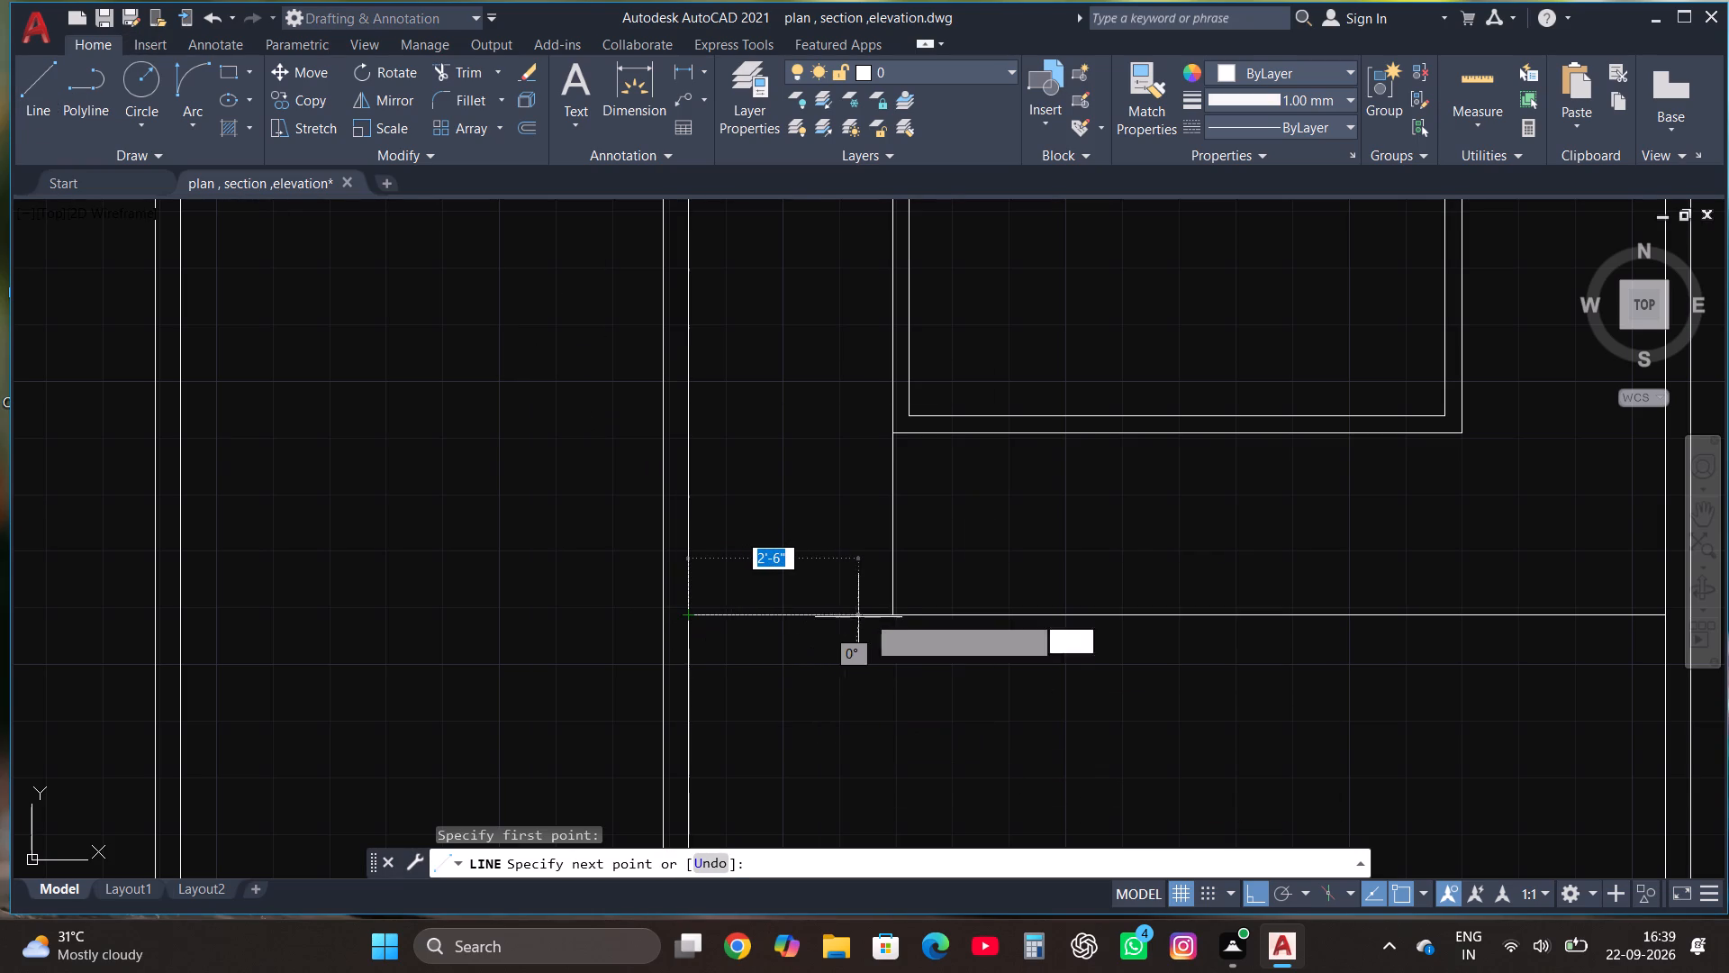
pyautogui.click(893, 619)
pyautogui.scroll(-1, 902, 731)
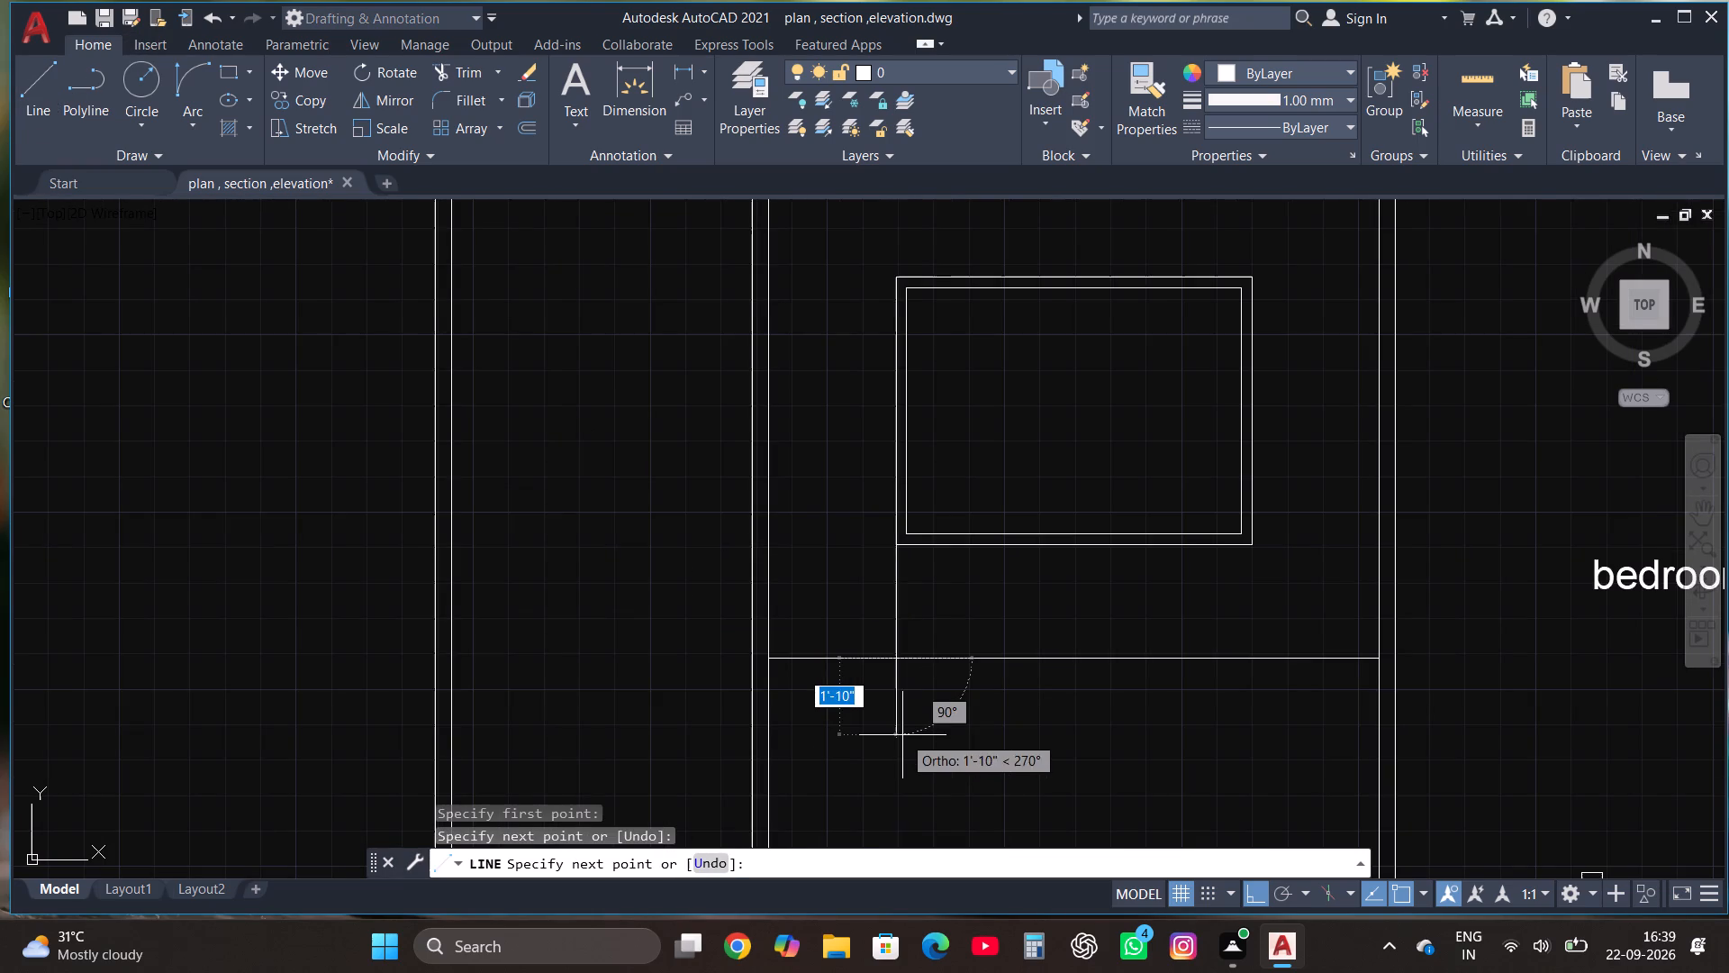
pyautogui.press('Escape')
# Offset the short line northward in 10" increments to create four treads between the western wall and the vertical line.
pyautogui.click(822, 655)
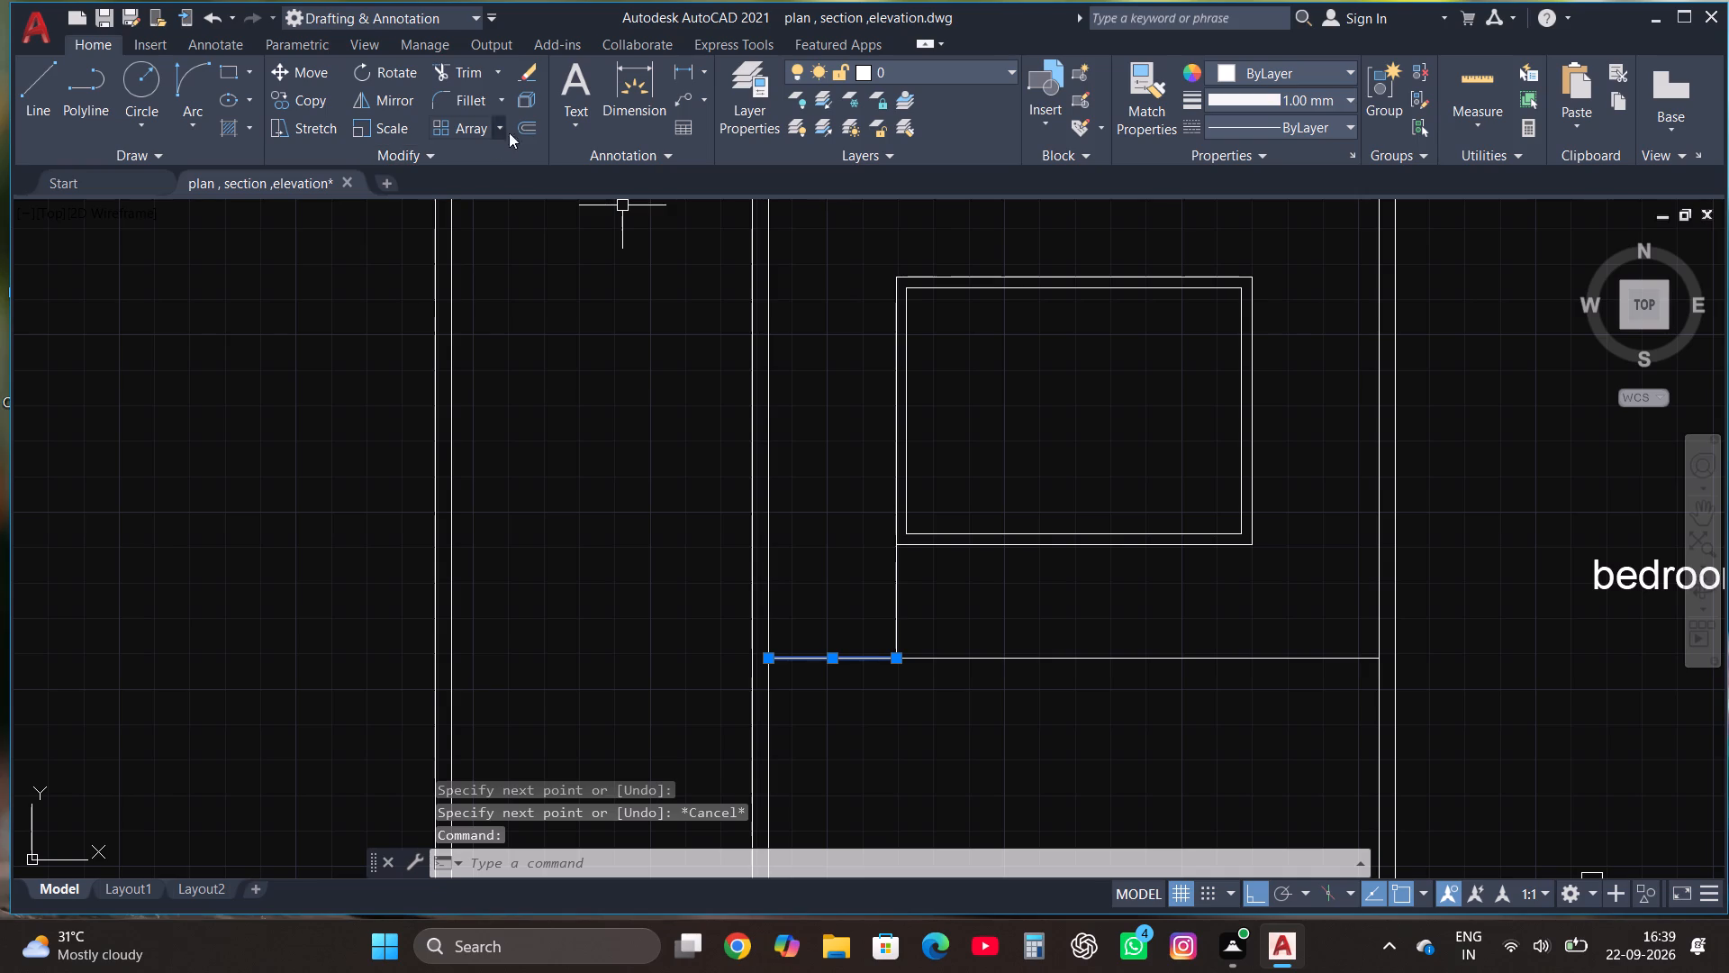
pyautogui.click(536, 132)
pyautogui.click(864, 660)
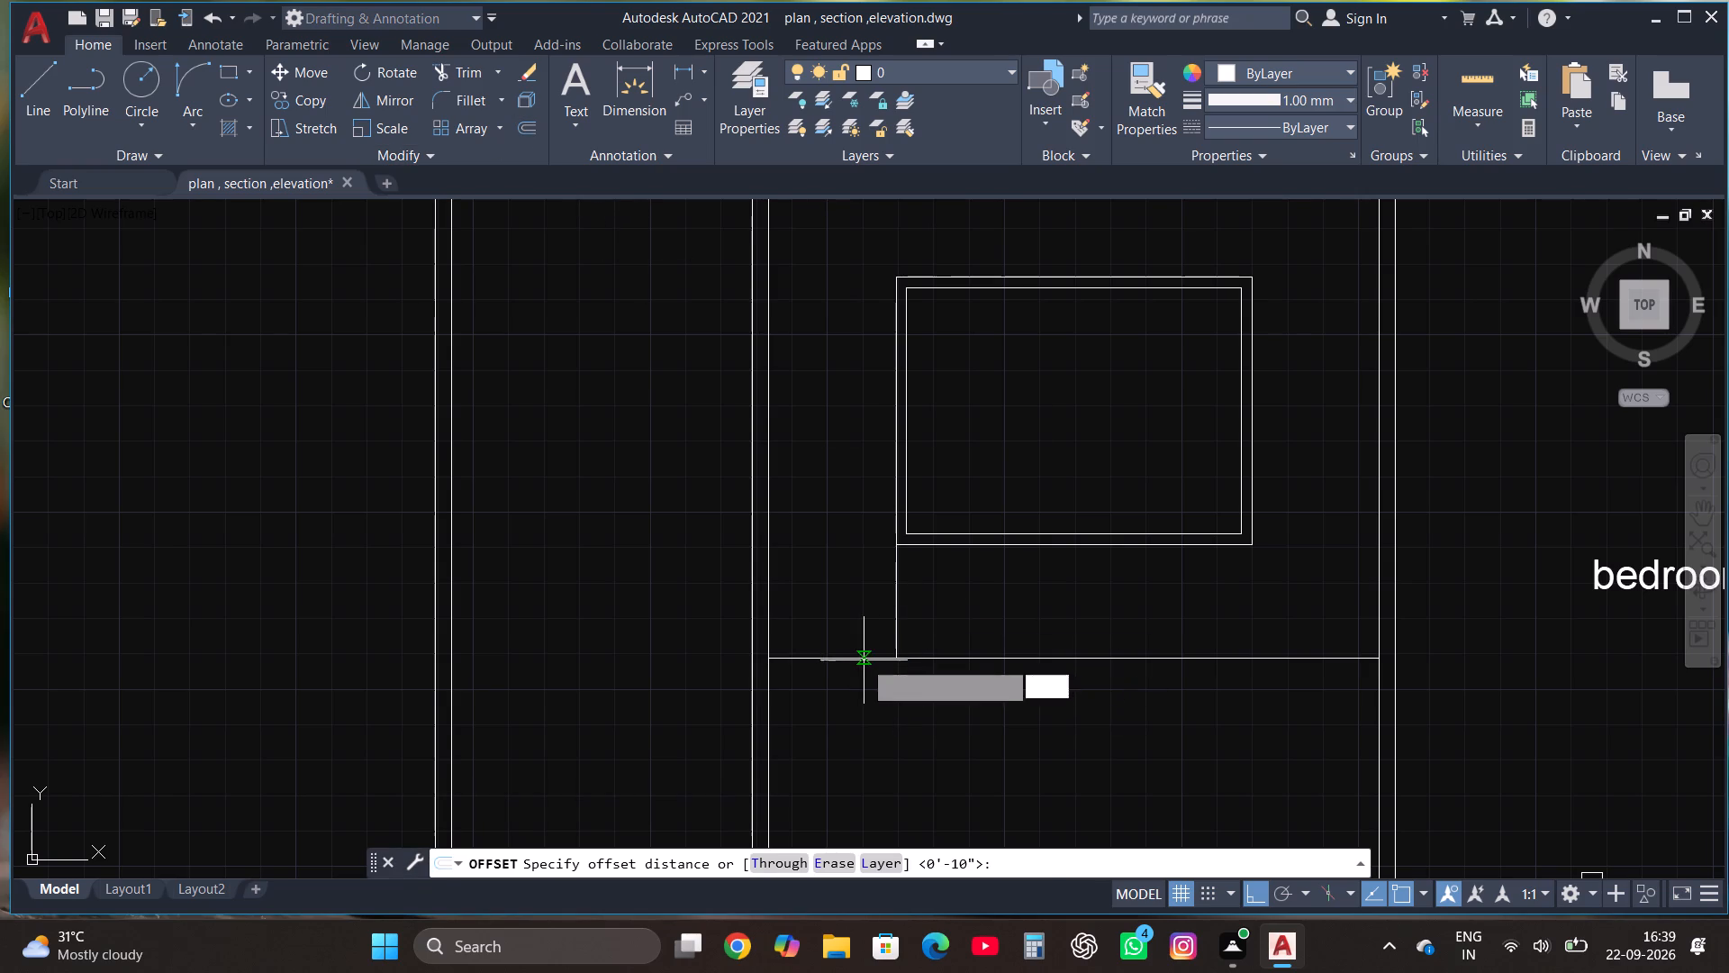
pyautogui.write('10"')
pyautogui.press('Return')
pyautogui.click(855, 583)
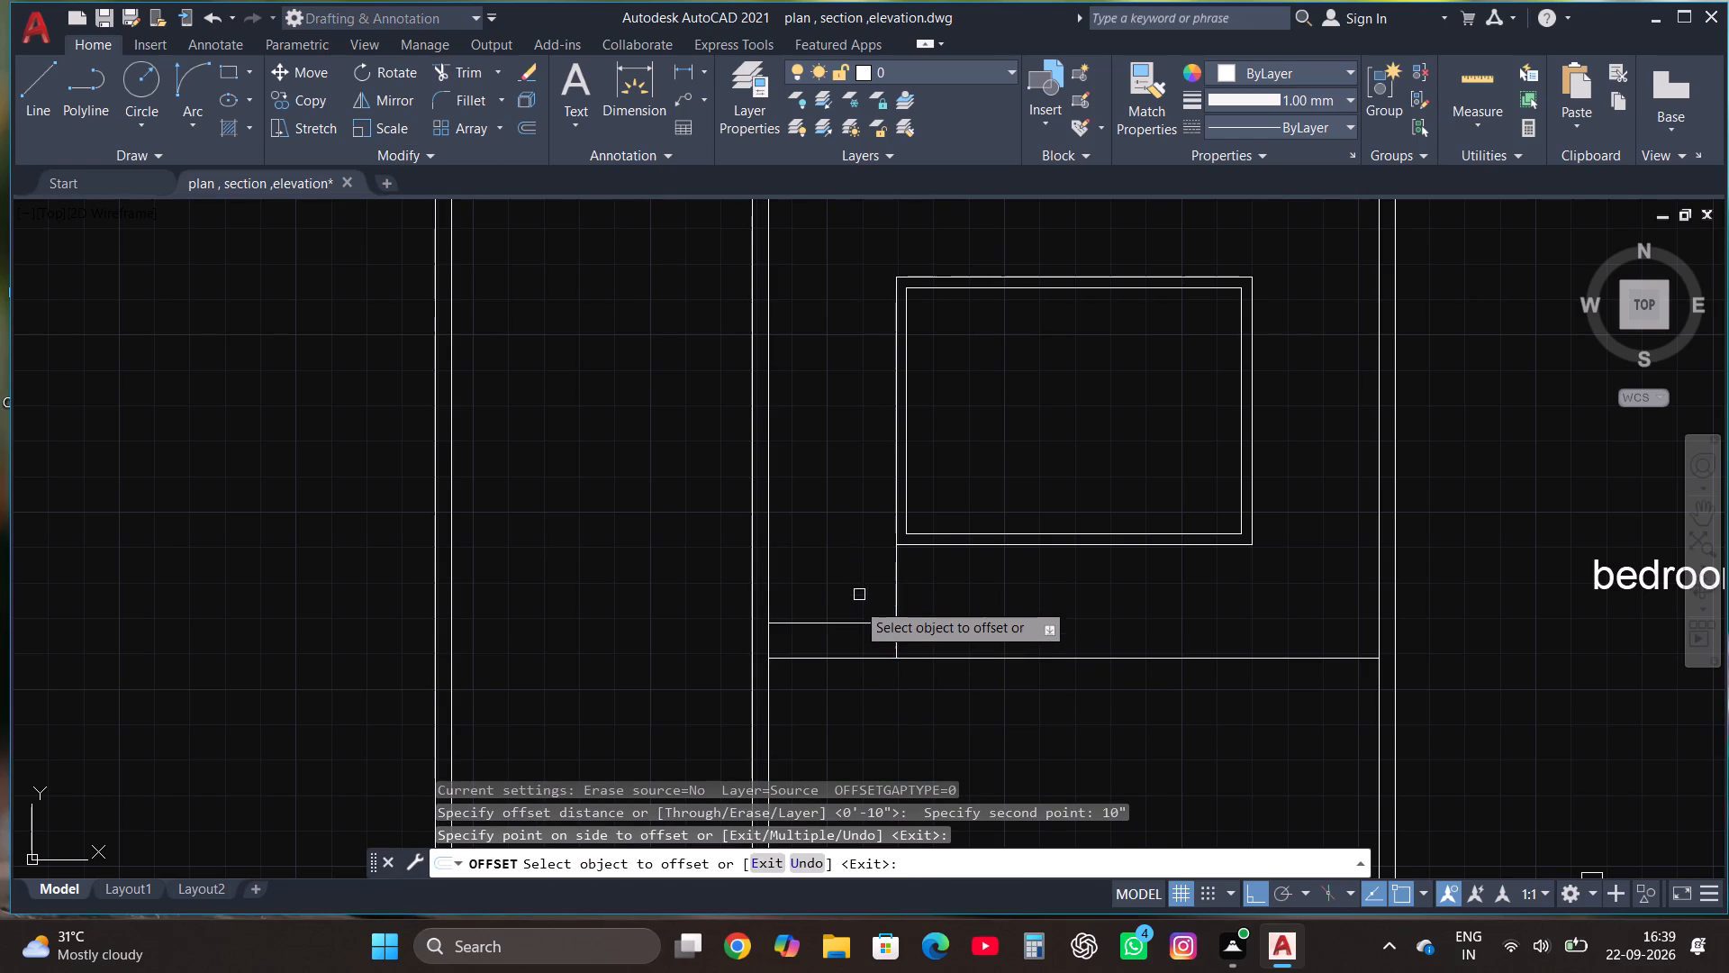
pyautogui.click(829, 623)
pyautogui.click(809, 500)
pyautogui.click(807, 586)
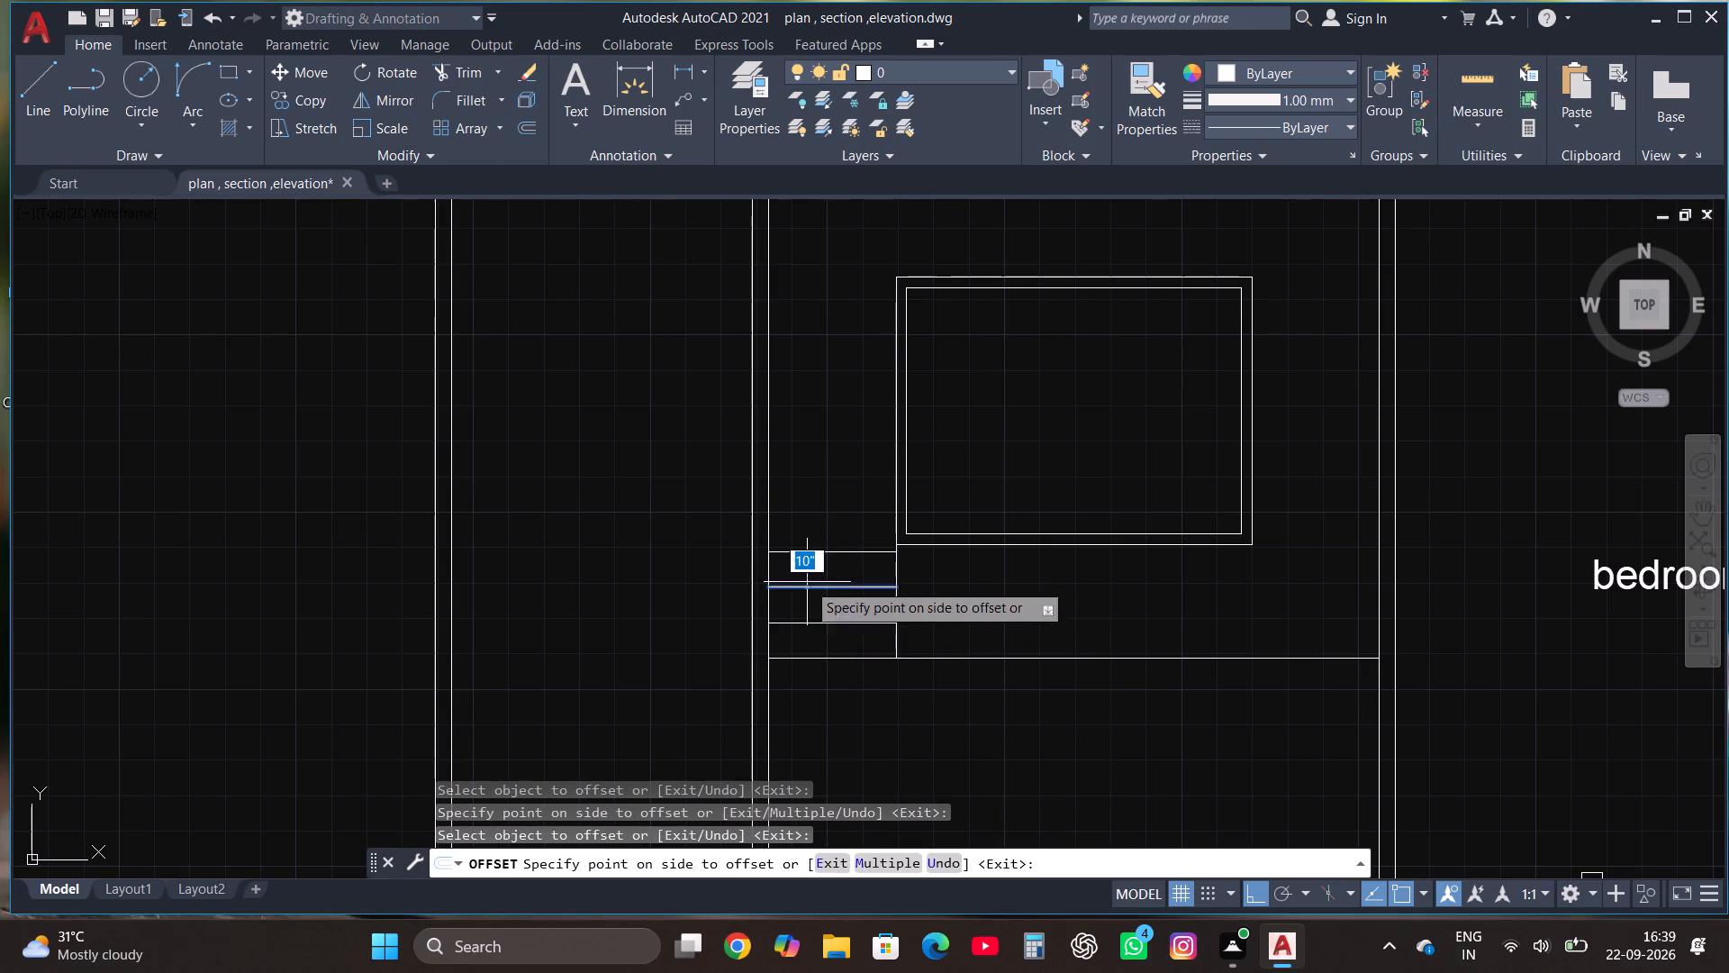
pyautogui.click(806, 468)
pyautogui.click(814, 559)
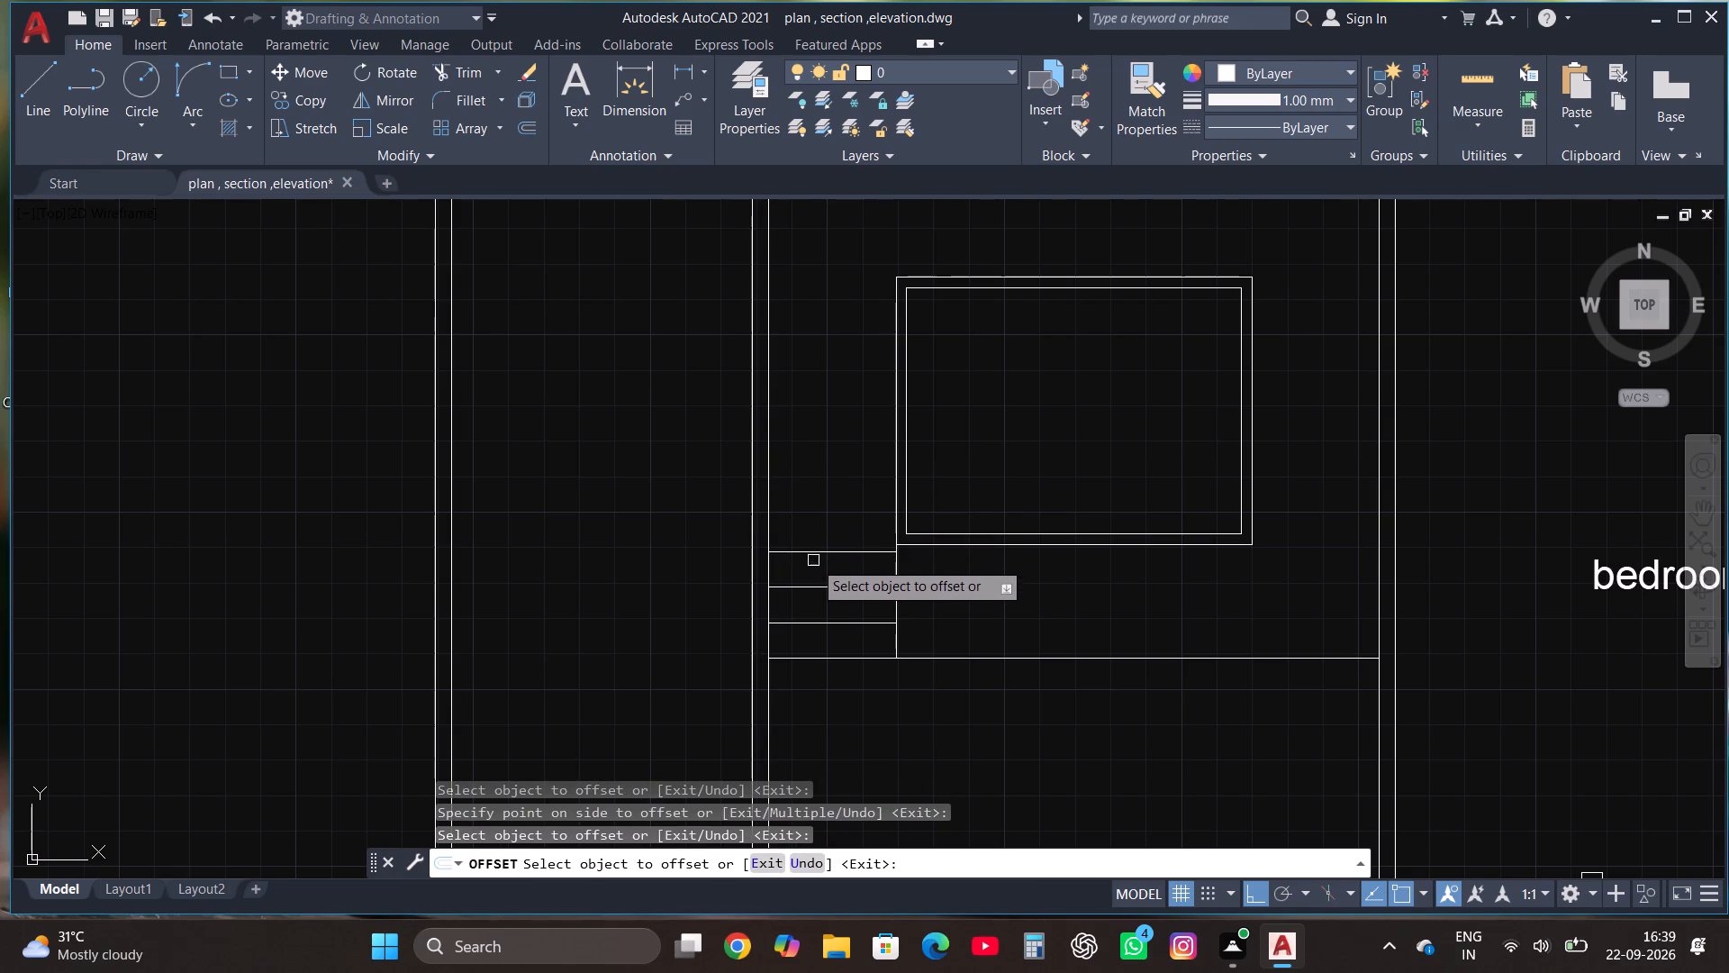
pyautogui.click(813, 563)
pyautogui.click(807, 552)
pyautogui.click(809, 390)
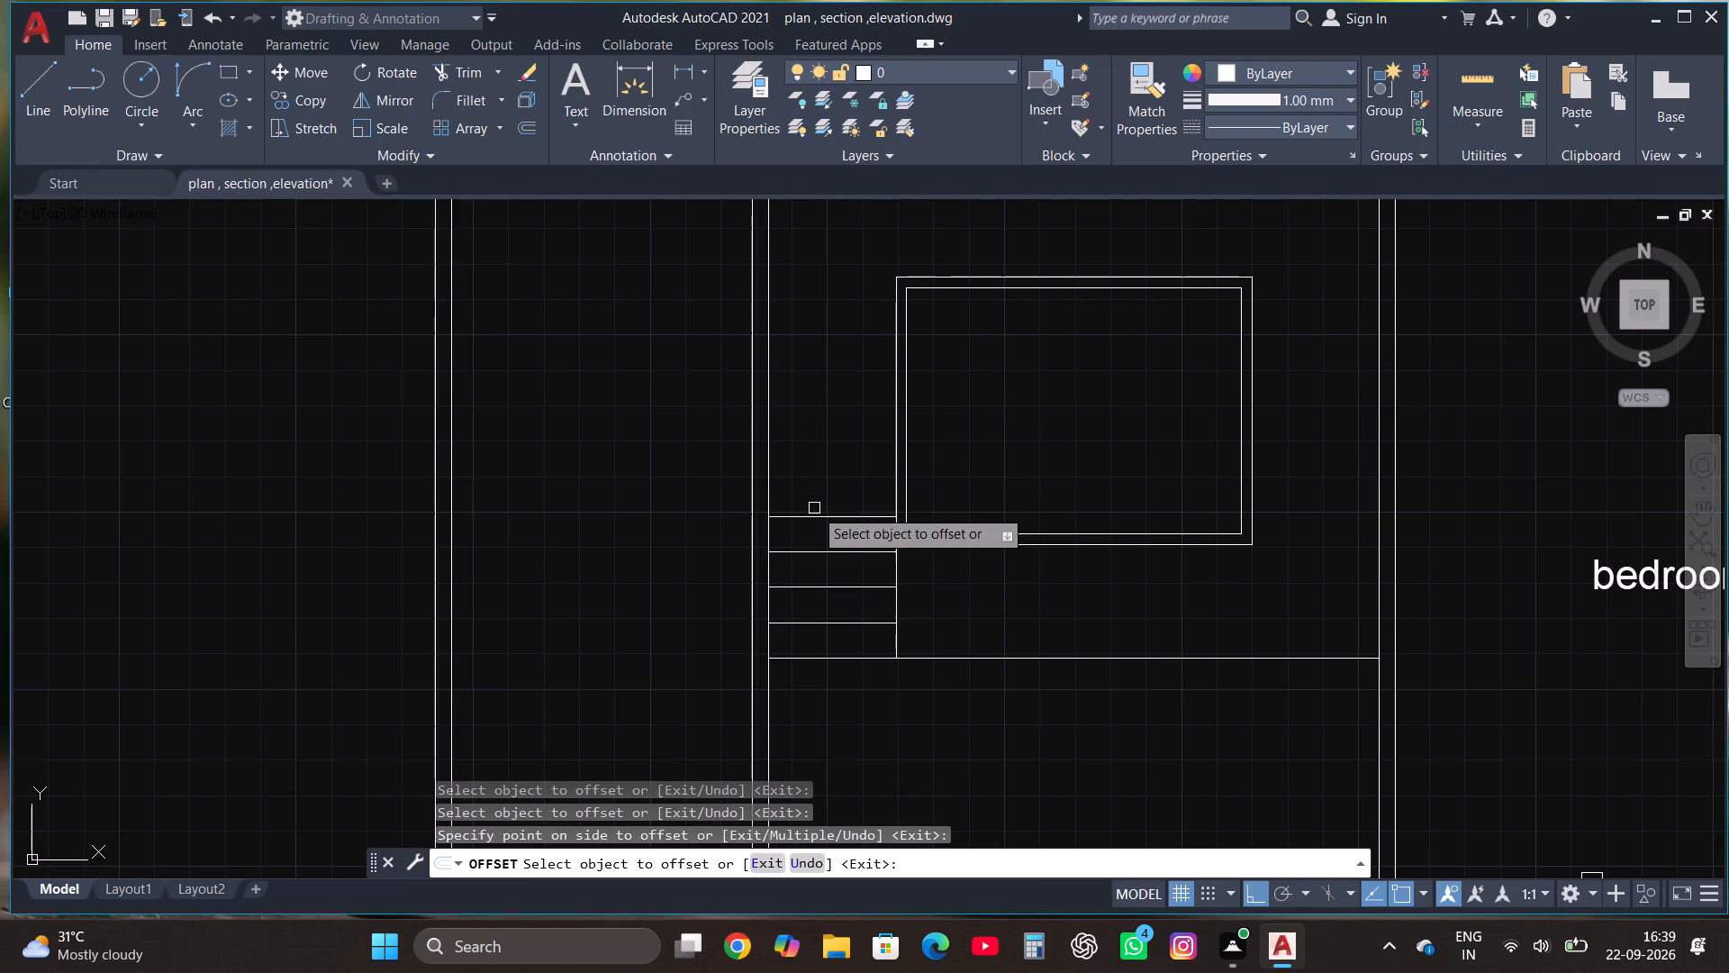
# Continue offsetting the northernmost tread line northward in 10" increments to add six more treads along the western wall.
pyautogui.click(815, 515)
pyautogui.click(816, 396)
pyautogui.click(822, 476)
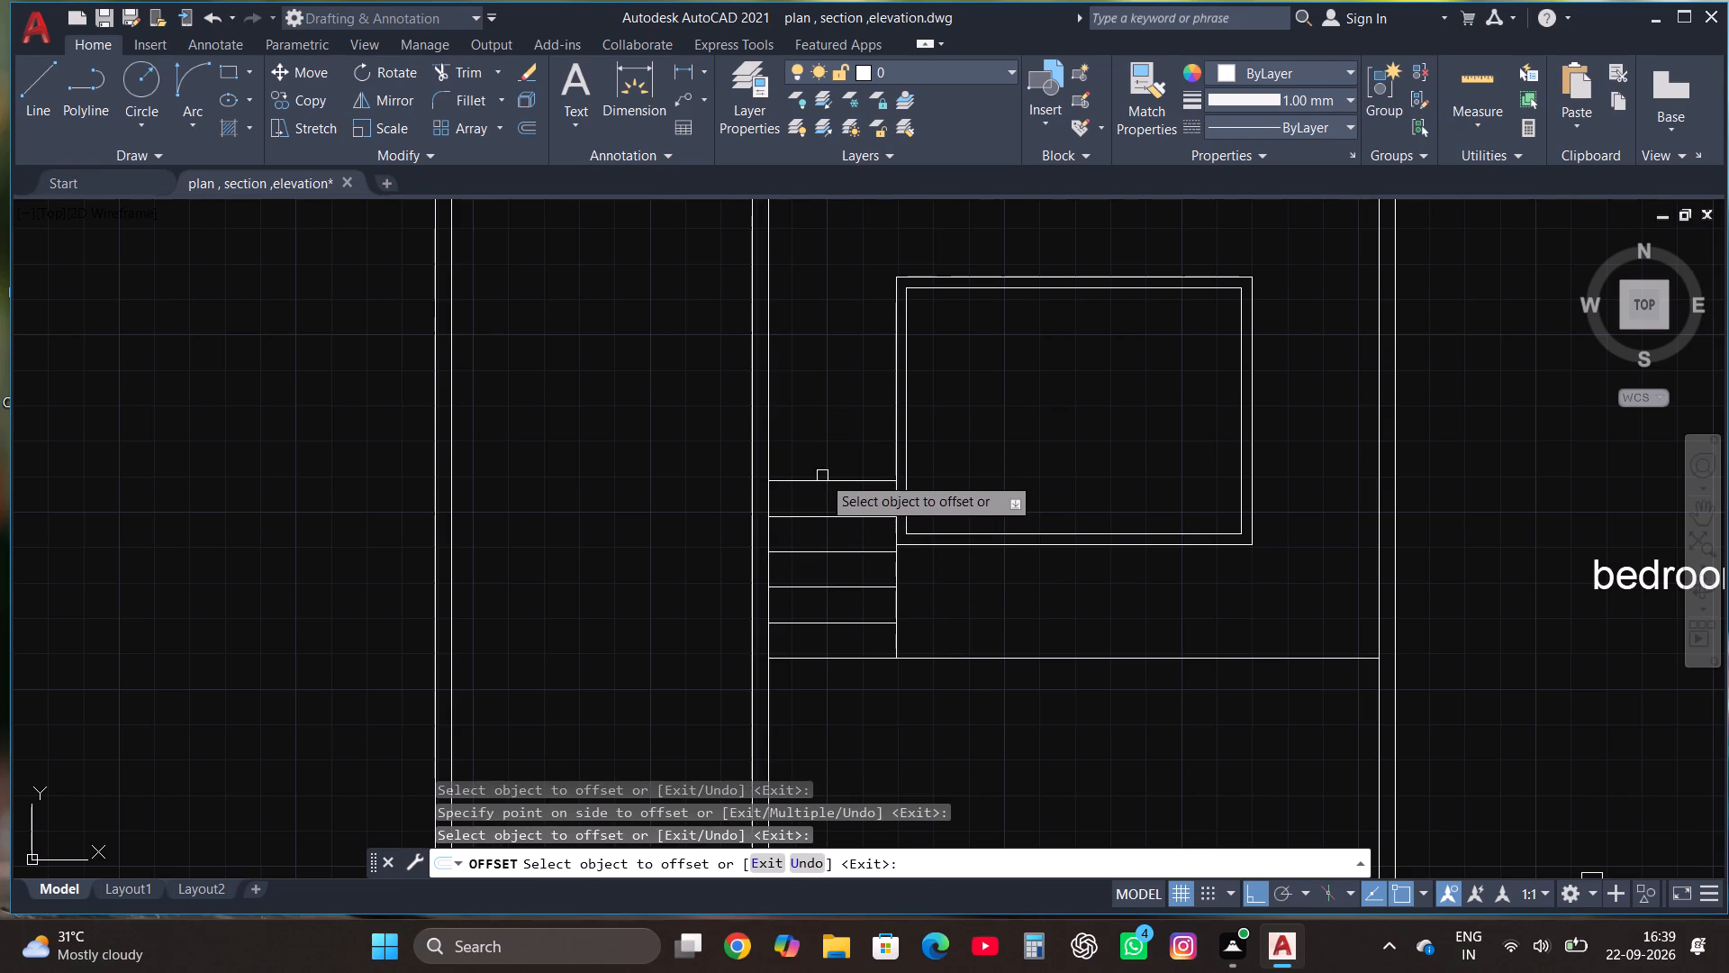
pyautogui.click(823, 480)
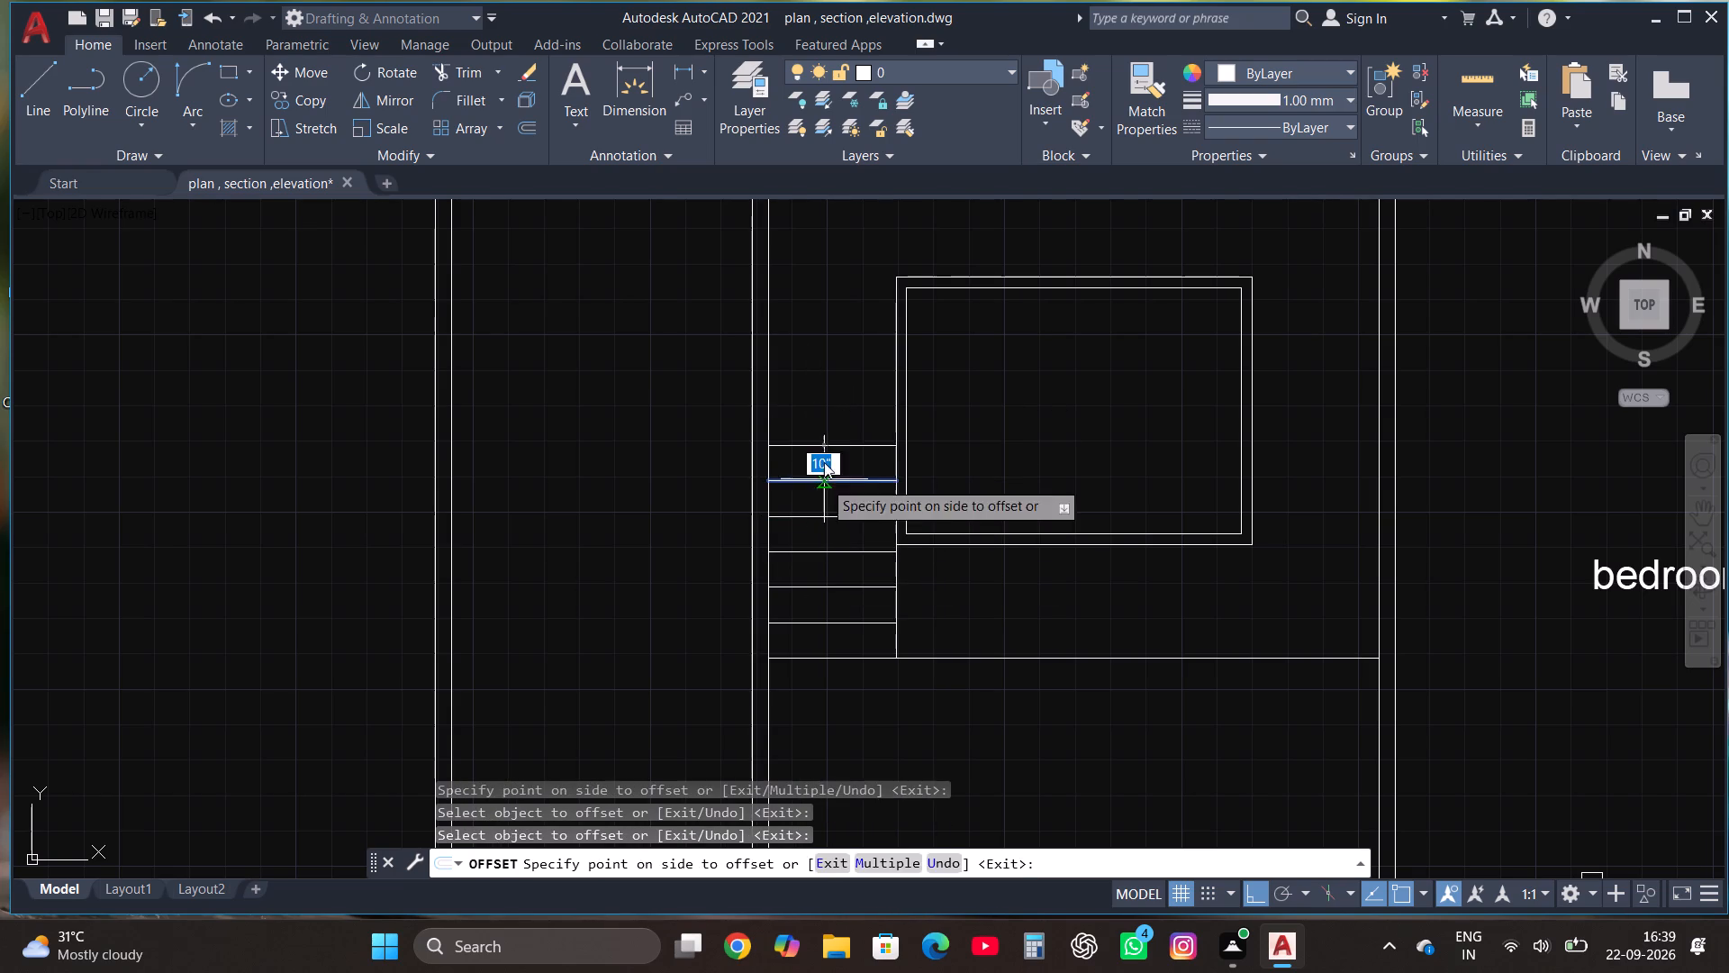
pyautogui.click(828, 410)
pyautogui.scroll(-2, 851, 587)
pyautogui.scroll(2, 847, 506)
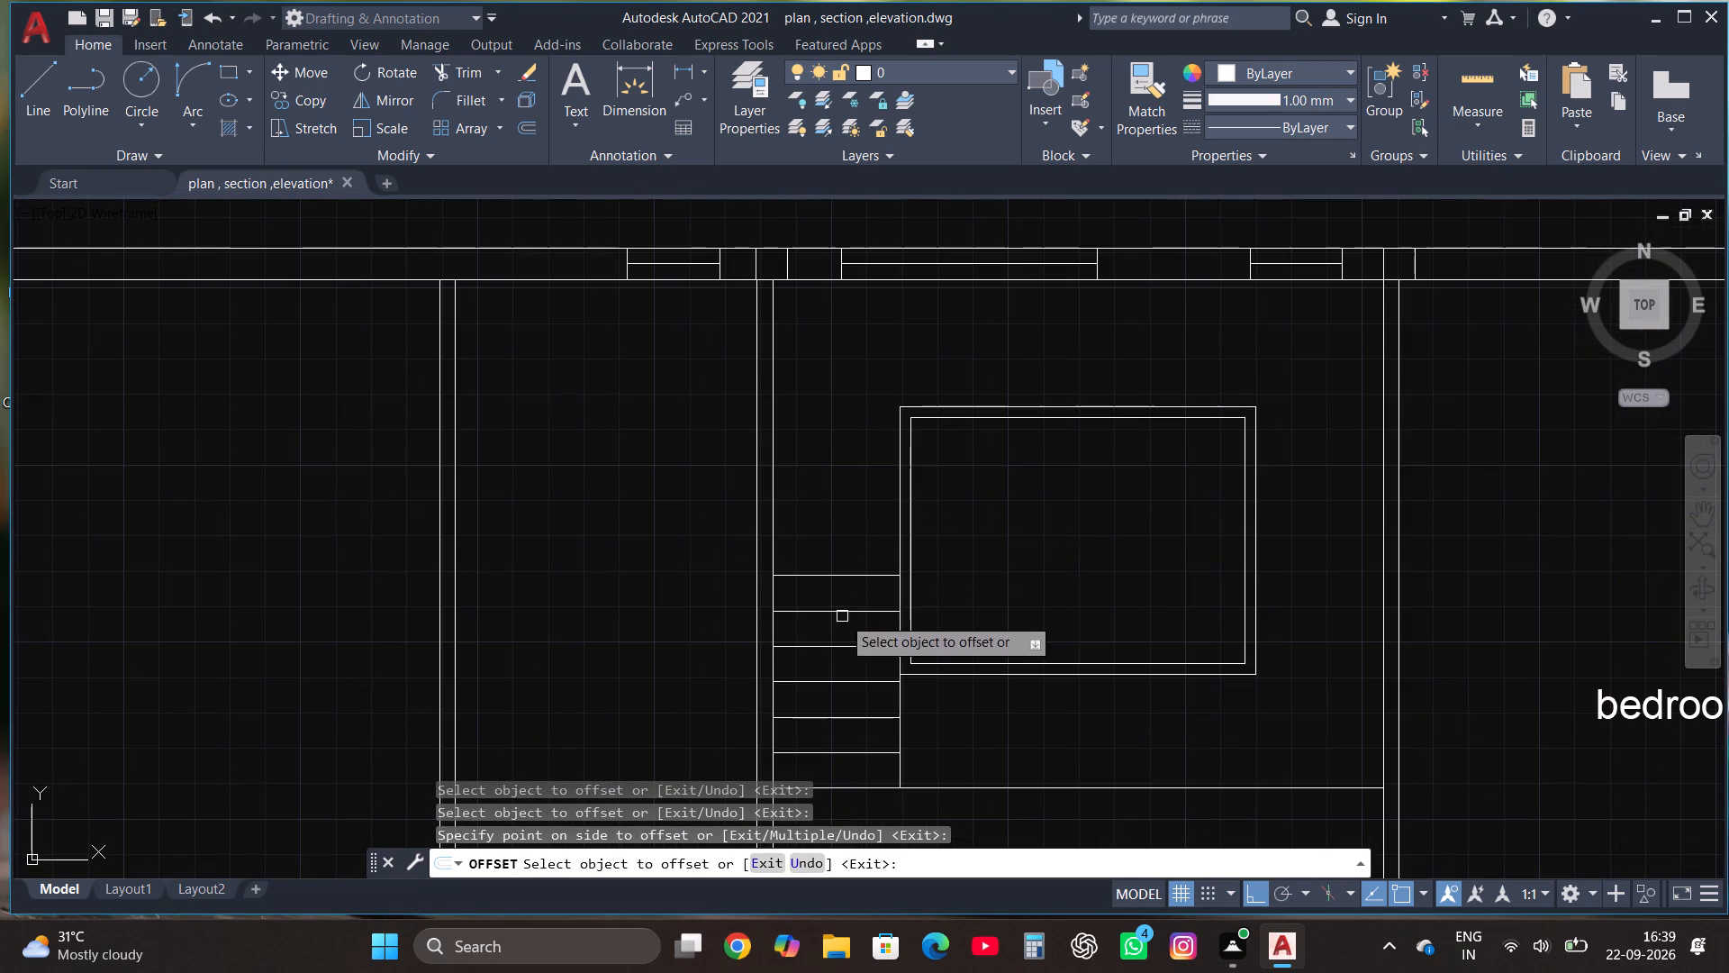
pyautogui.click(841, 577)
pyautogui.click(840, 506)
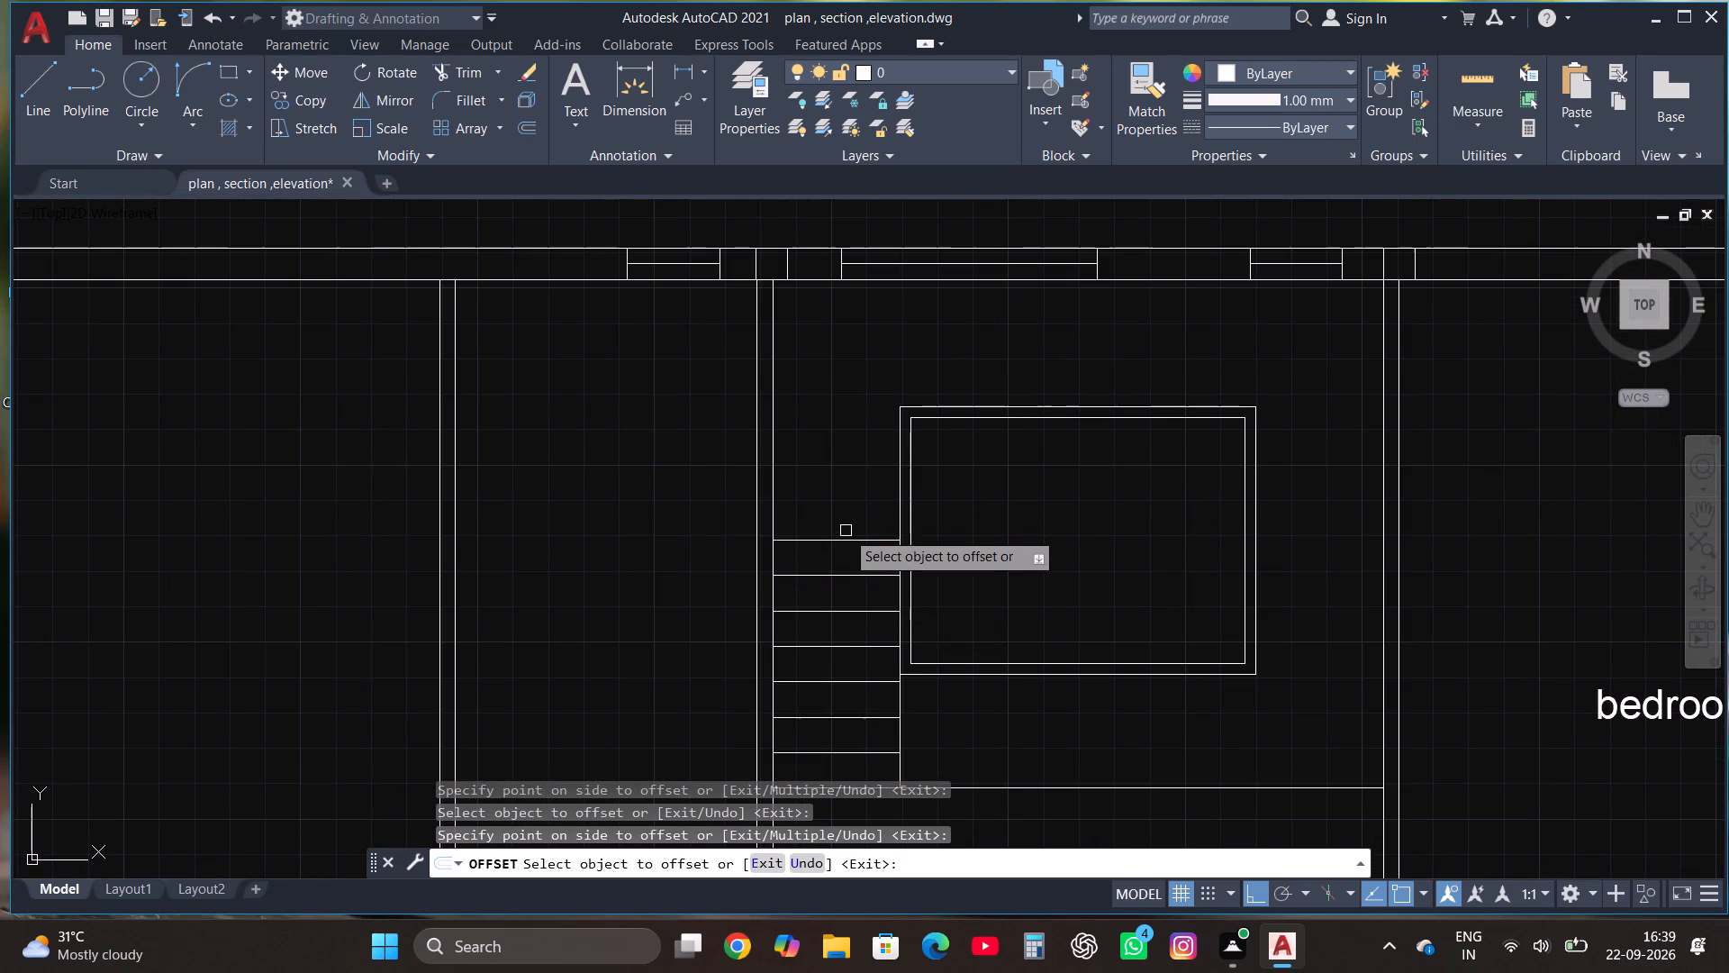
pyautogui.click(846, 541)
pyautogui.click(844, 441)
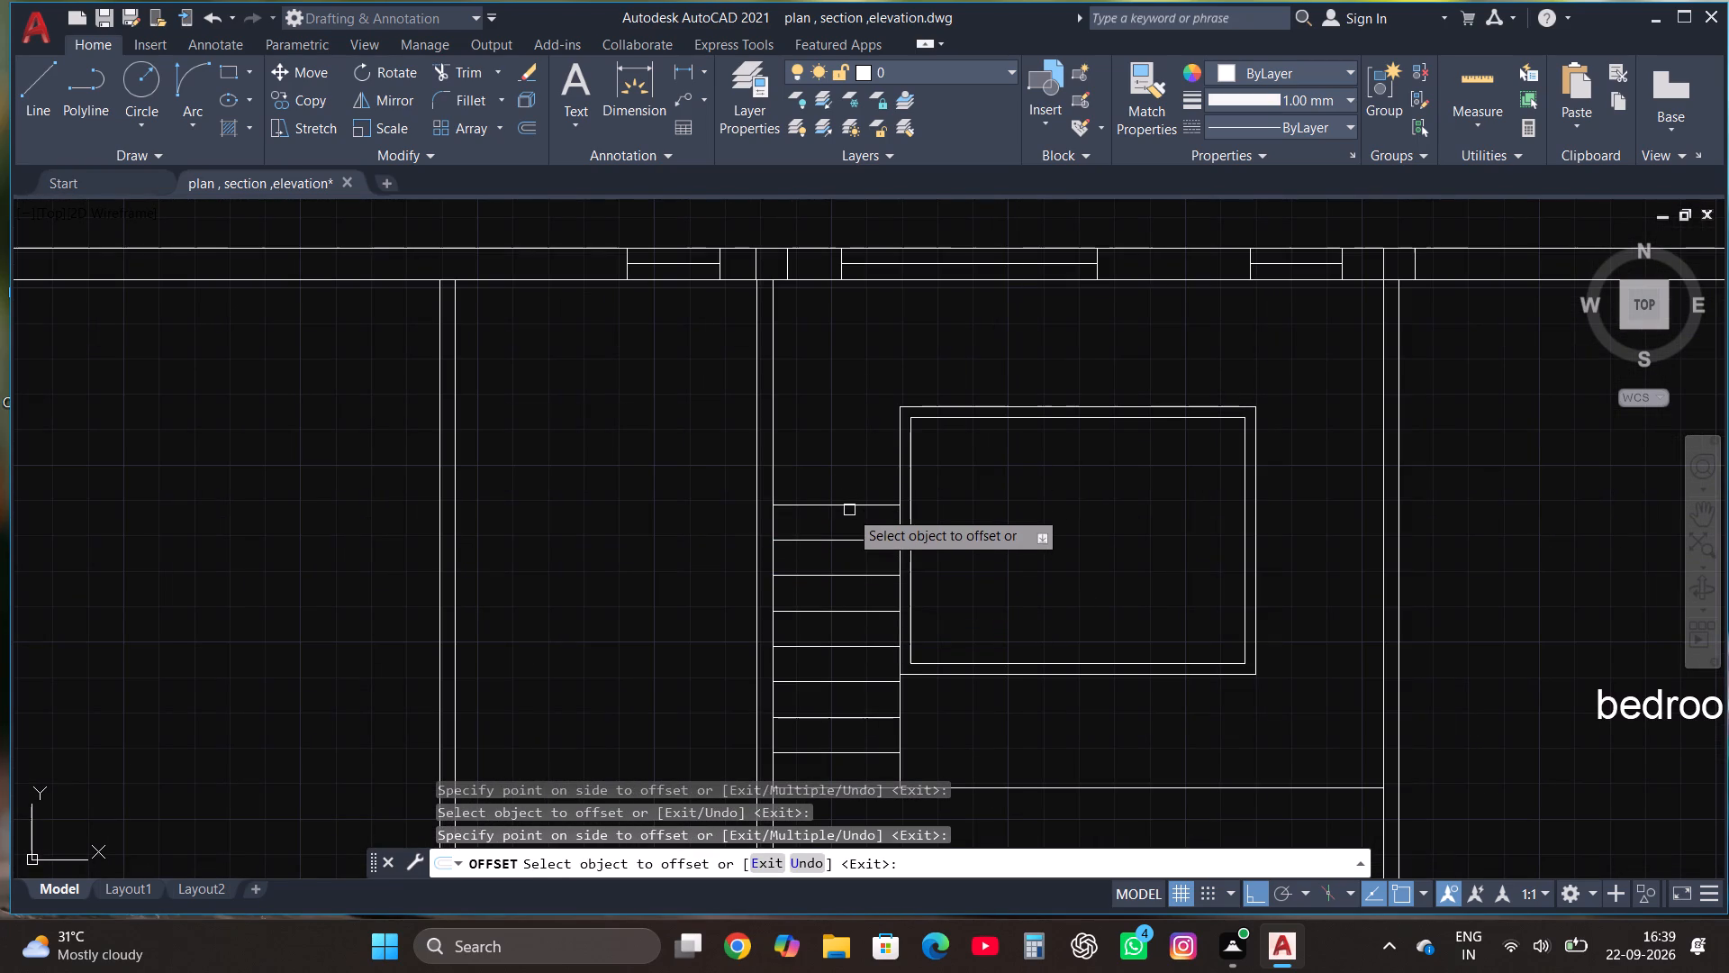
pyautogui.click(846, 510)
pyautogui.click(846, 457)
pyautogui.click(846, 469)
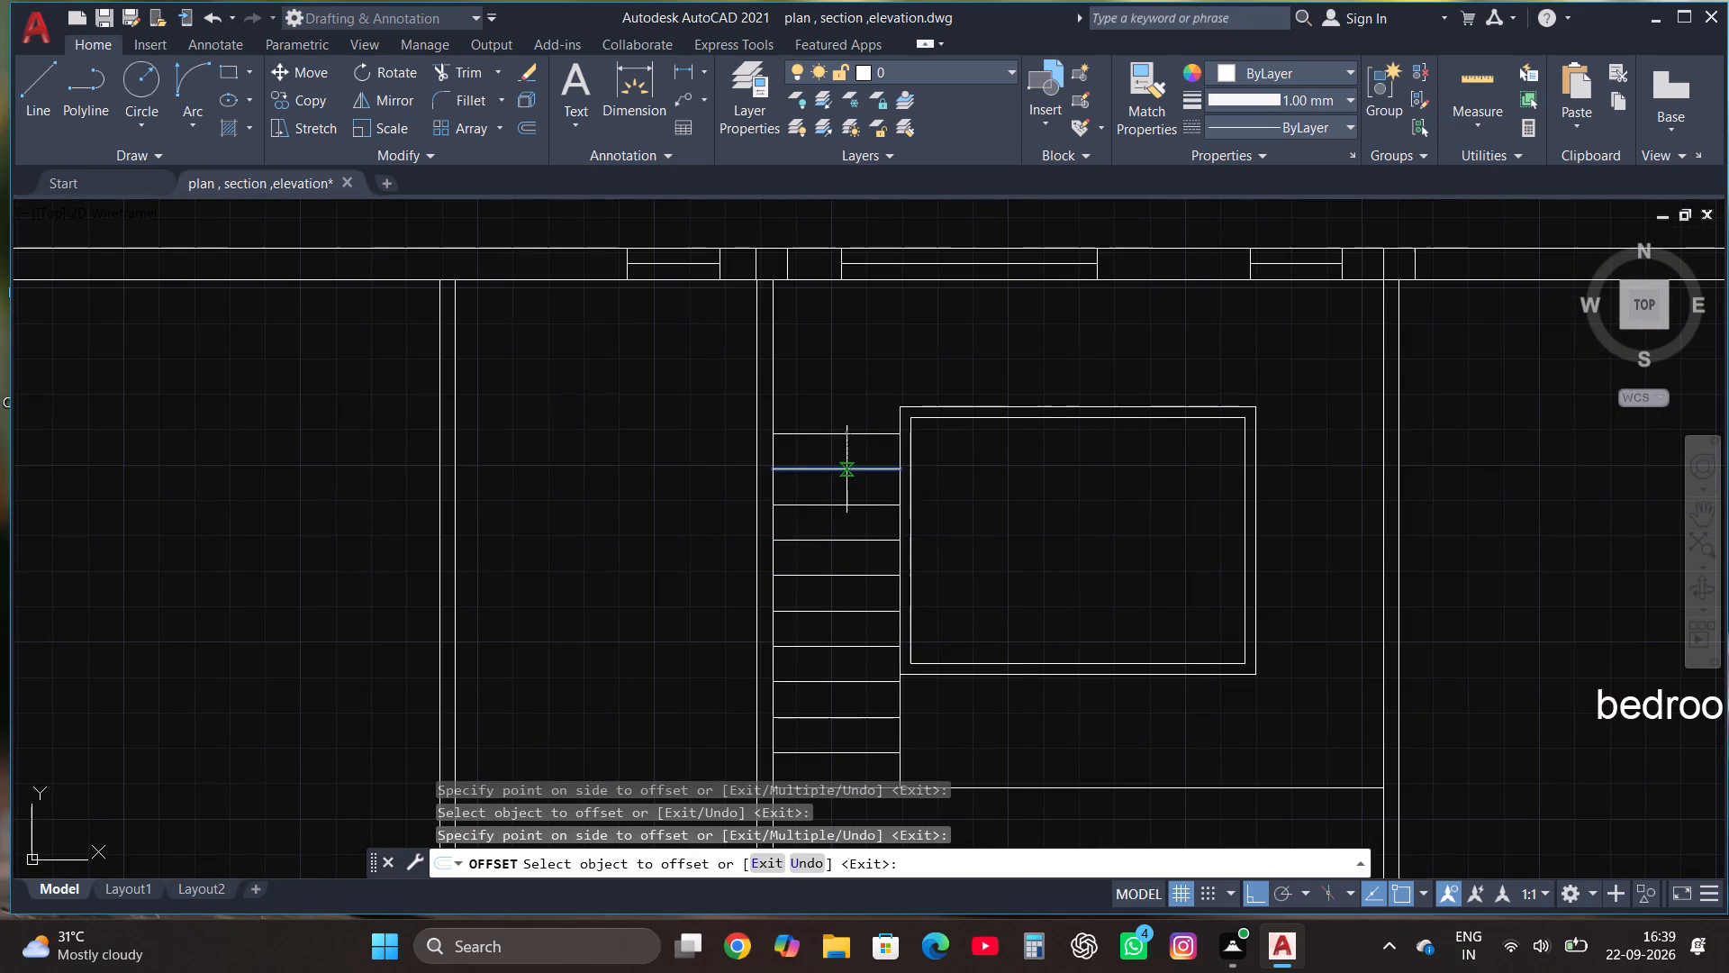
pyautogui.click(847, 428)
pyautogui.scroll(1, 877, 383)
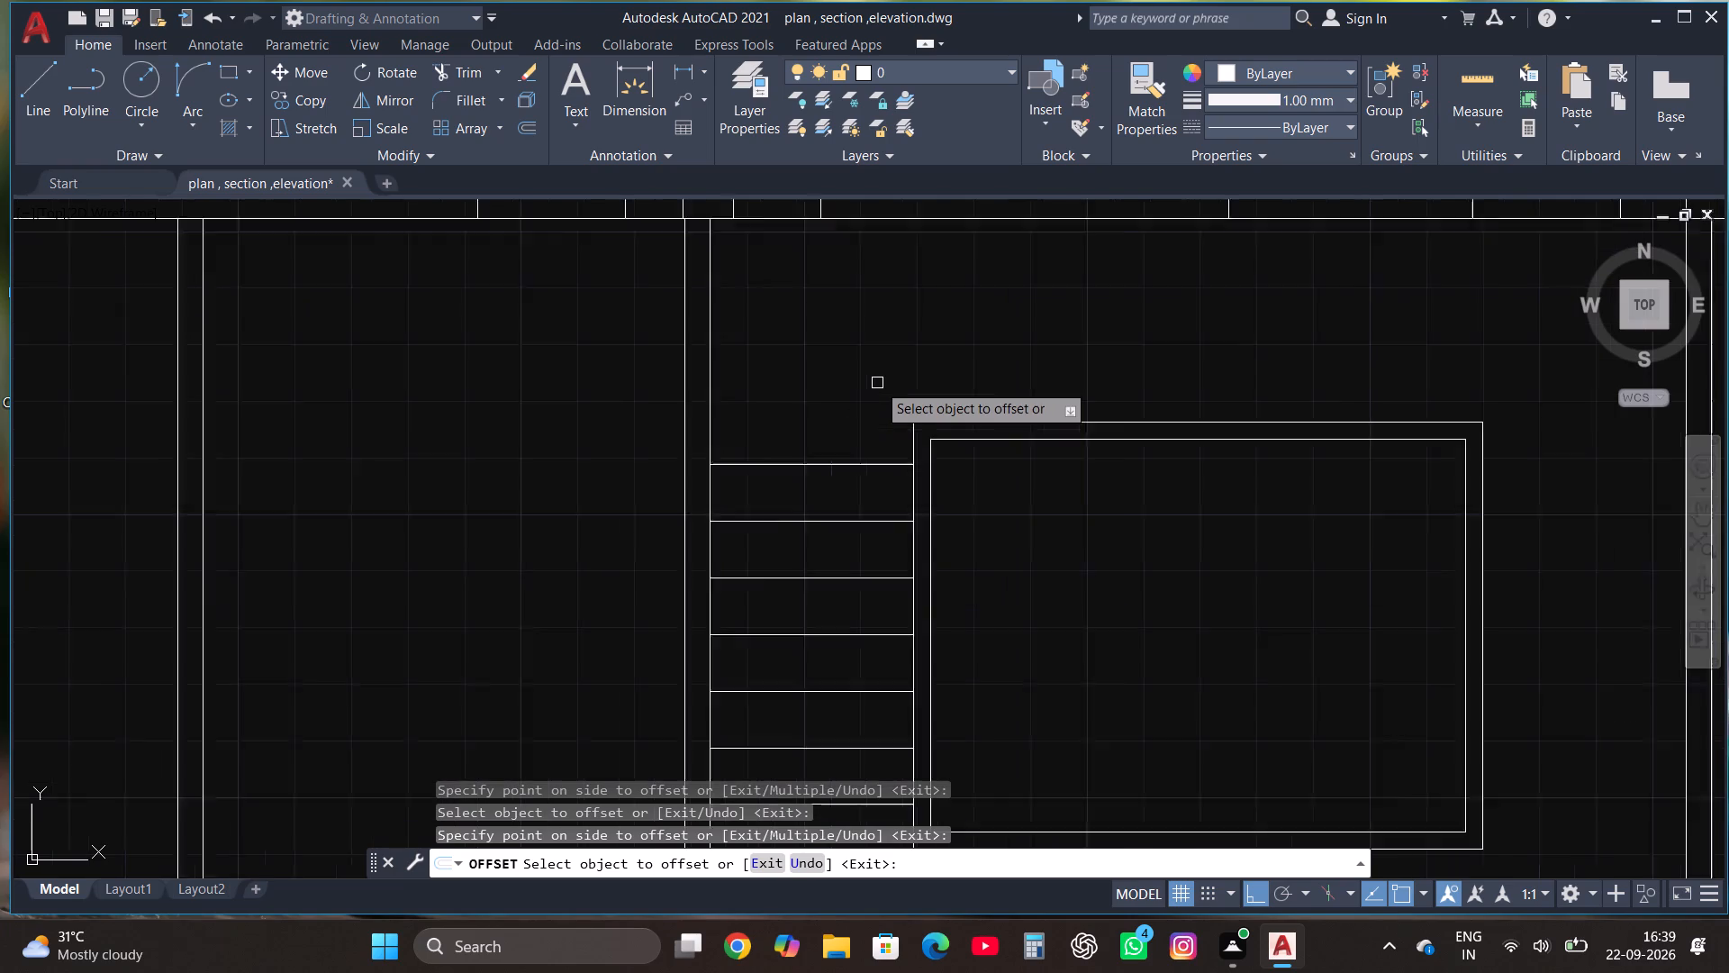
pyautogui.scroll(1, 877, 383)
pyautogui.scroll(-2, 855, 503)
pyautogui.scroll(1, 1049, 416)
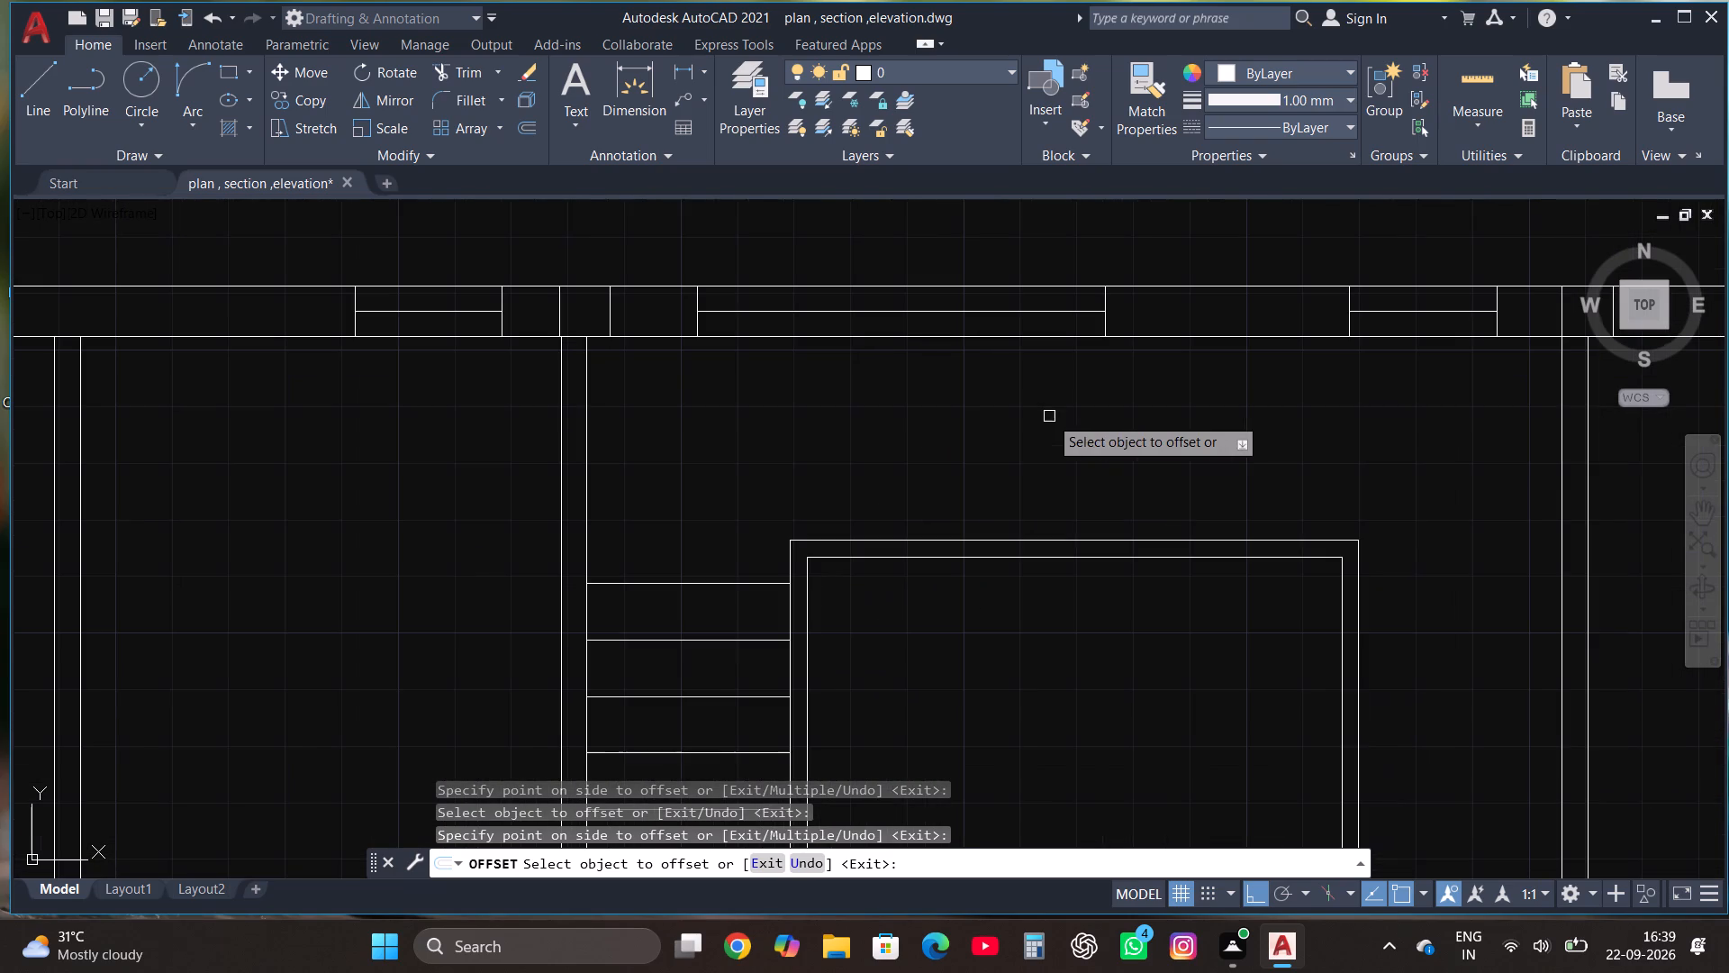
pyautogui.scroll(-1, 781, 473)
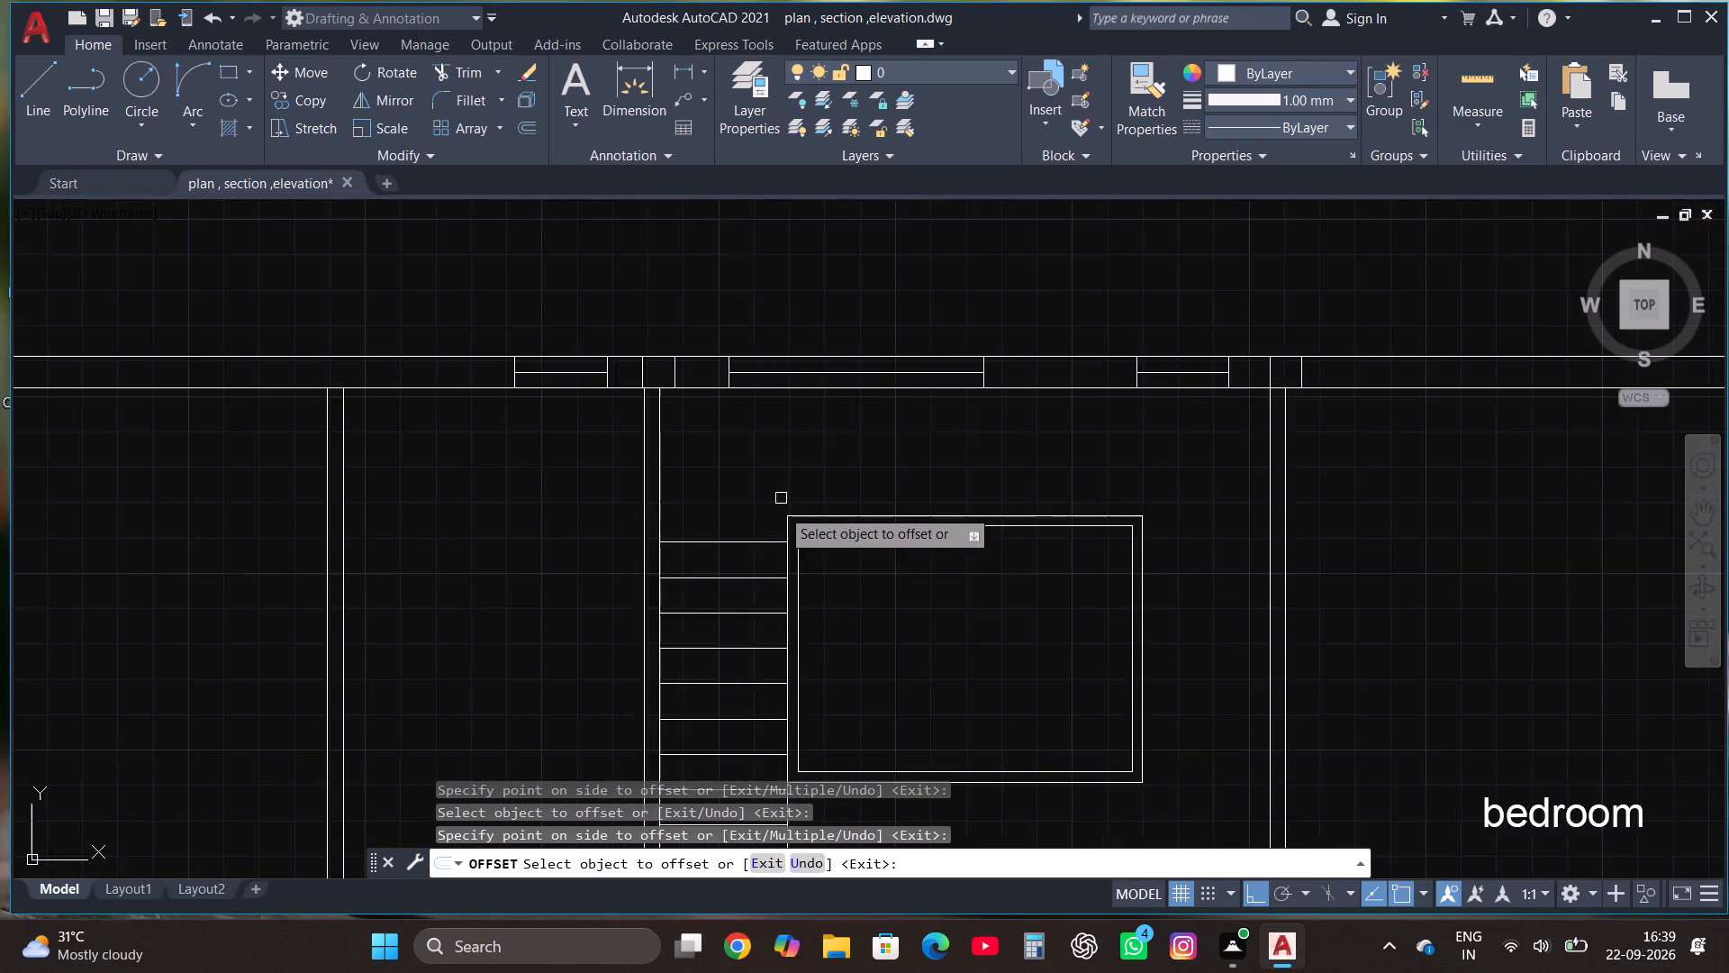
pyautogui.scroll(-2, 792, 584)
pyautogui.press('Escape')
# Move all ten tread lines north, bringing the northernmost tread's eastern end to the double rectangle's outer northwest corner.
pyautogui.scroll(1, 785, 719)
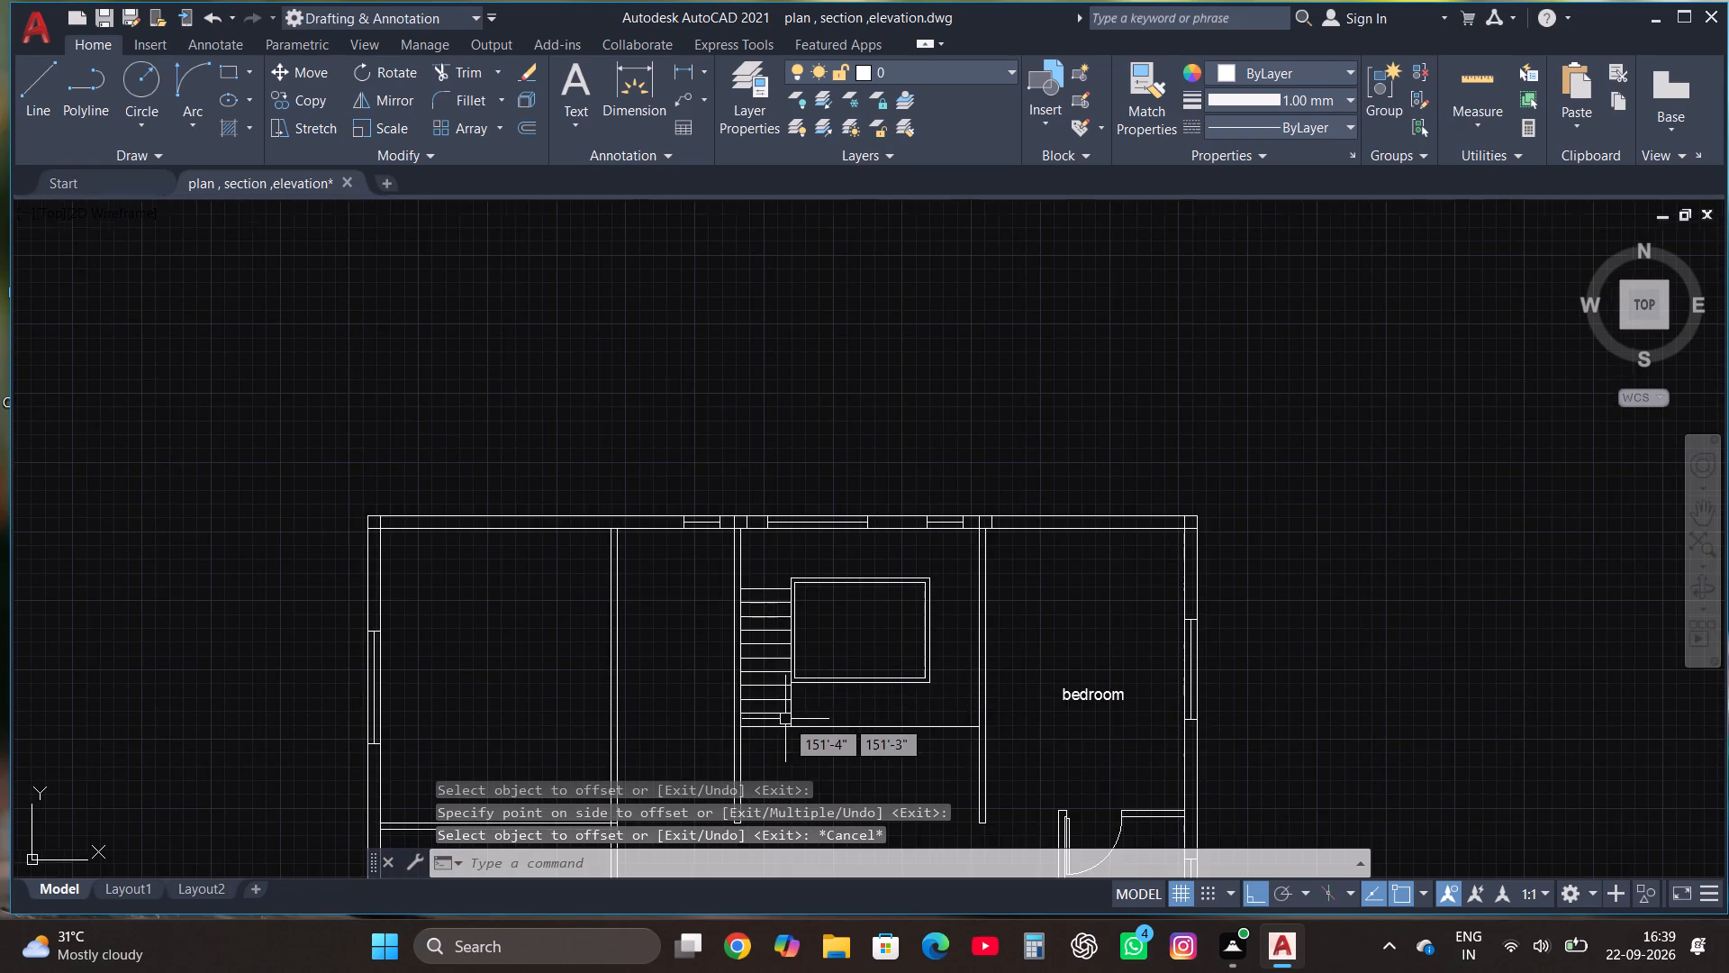
pyautogui.moveTo(768, 720); pyautogui.dragTo(768, 707)
pyautogui.click(738, 494)
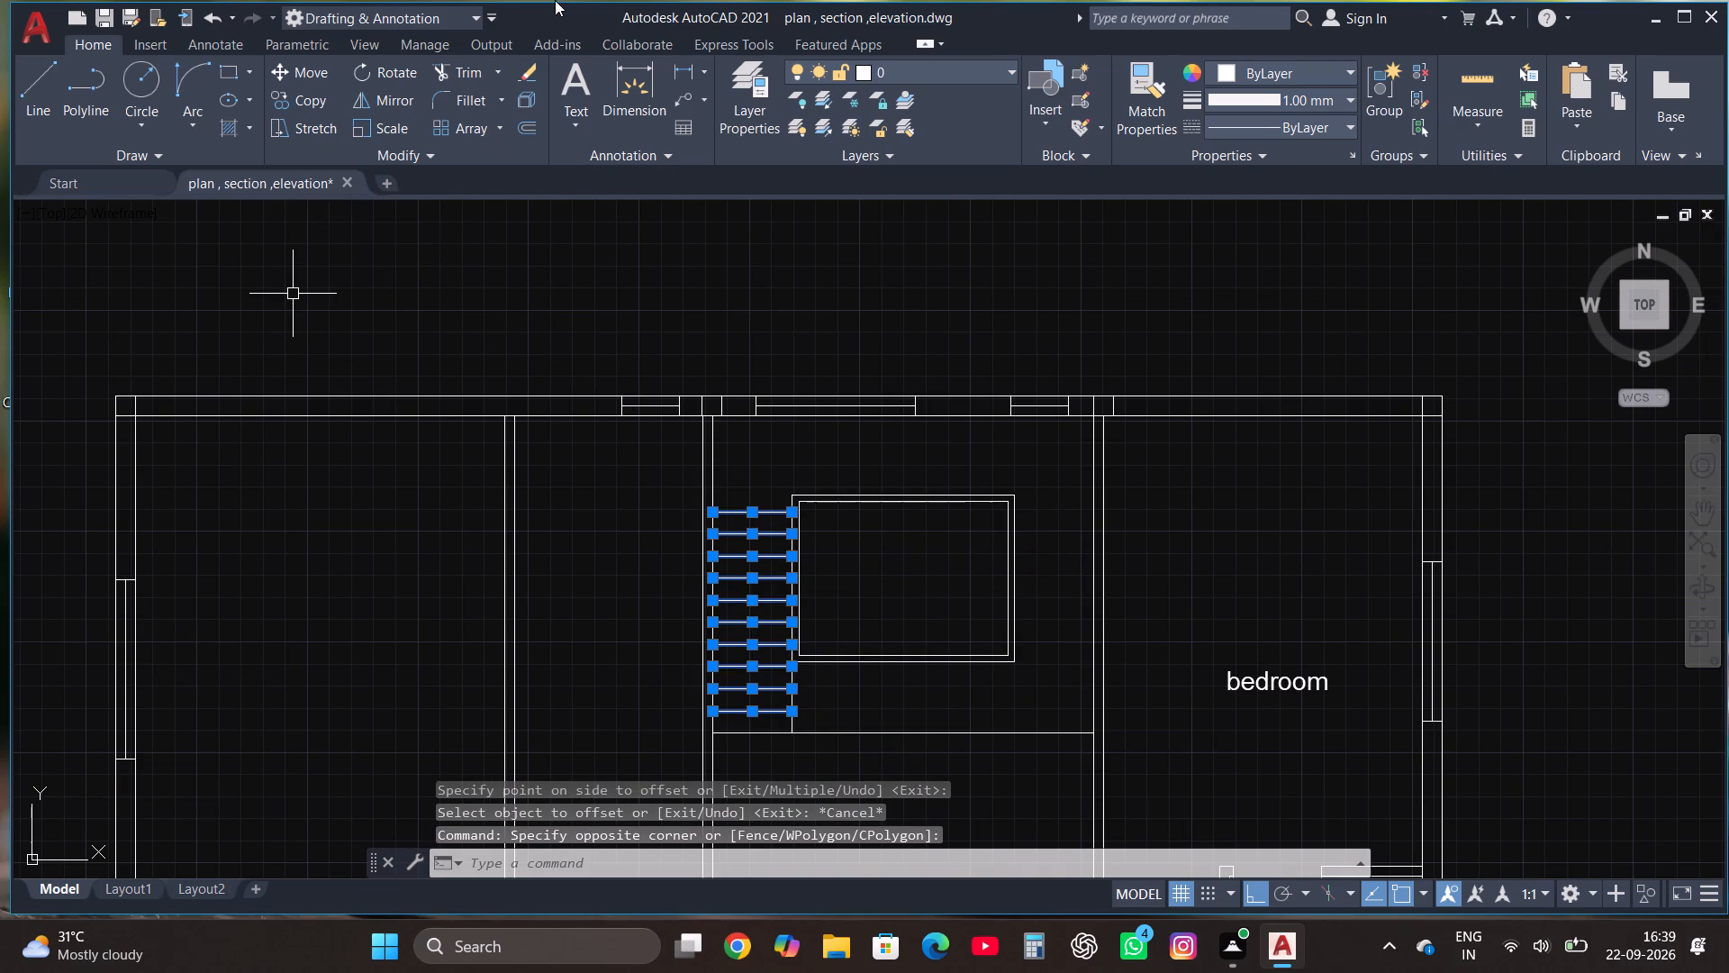
pyautogui.click(322, 70)
pyautogui.scroll(2, 756, 471)
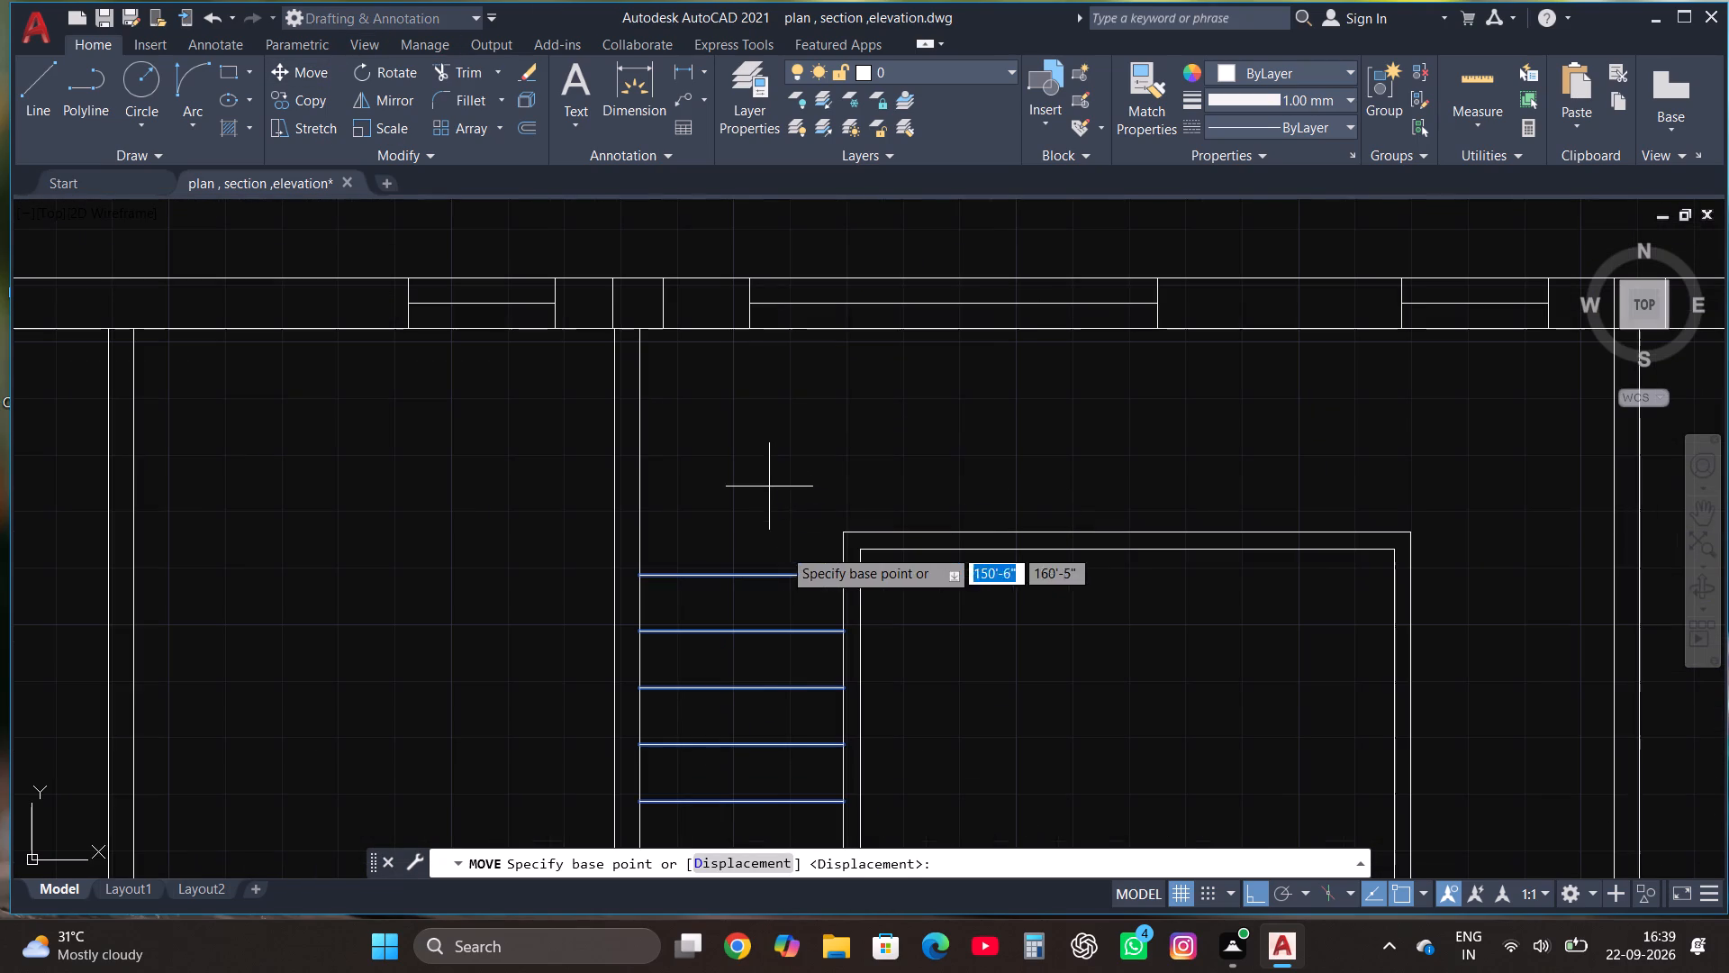
pyautogui.click(844, 577)
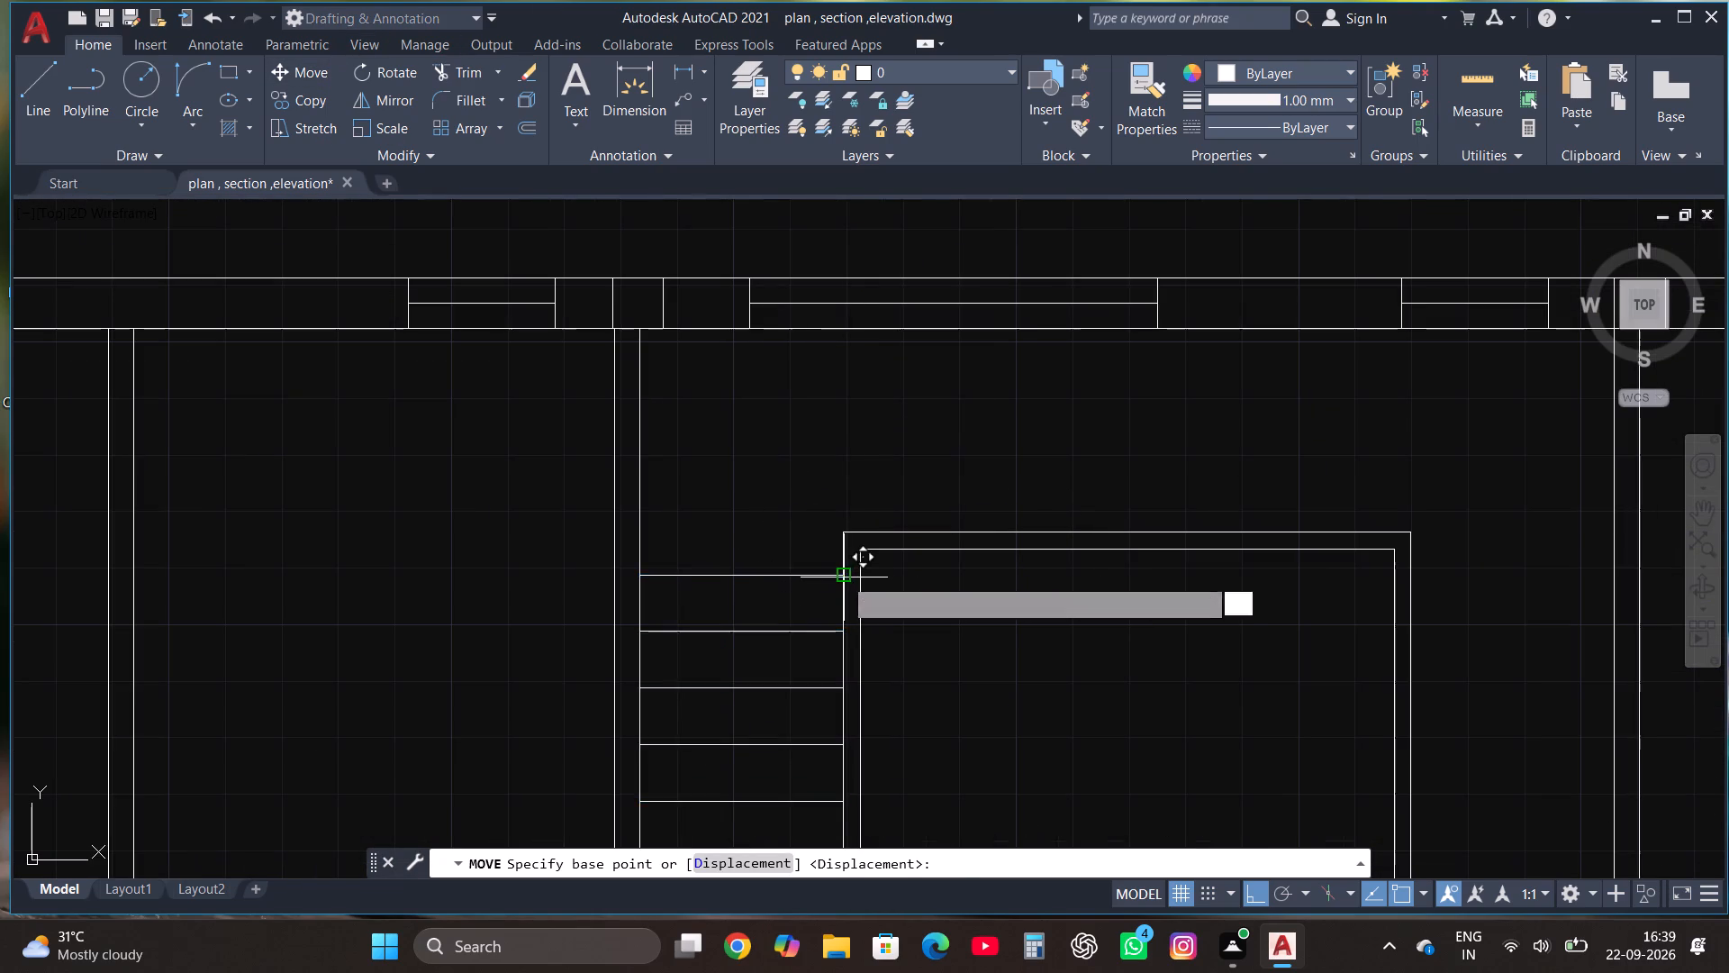
pyautogui.click(846, 538)
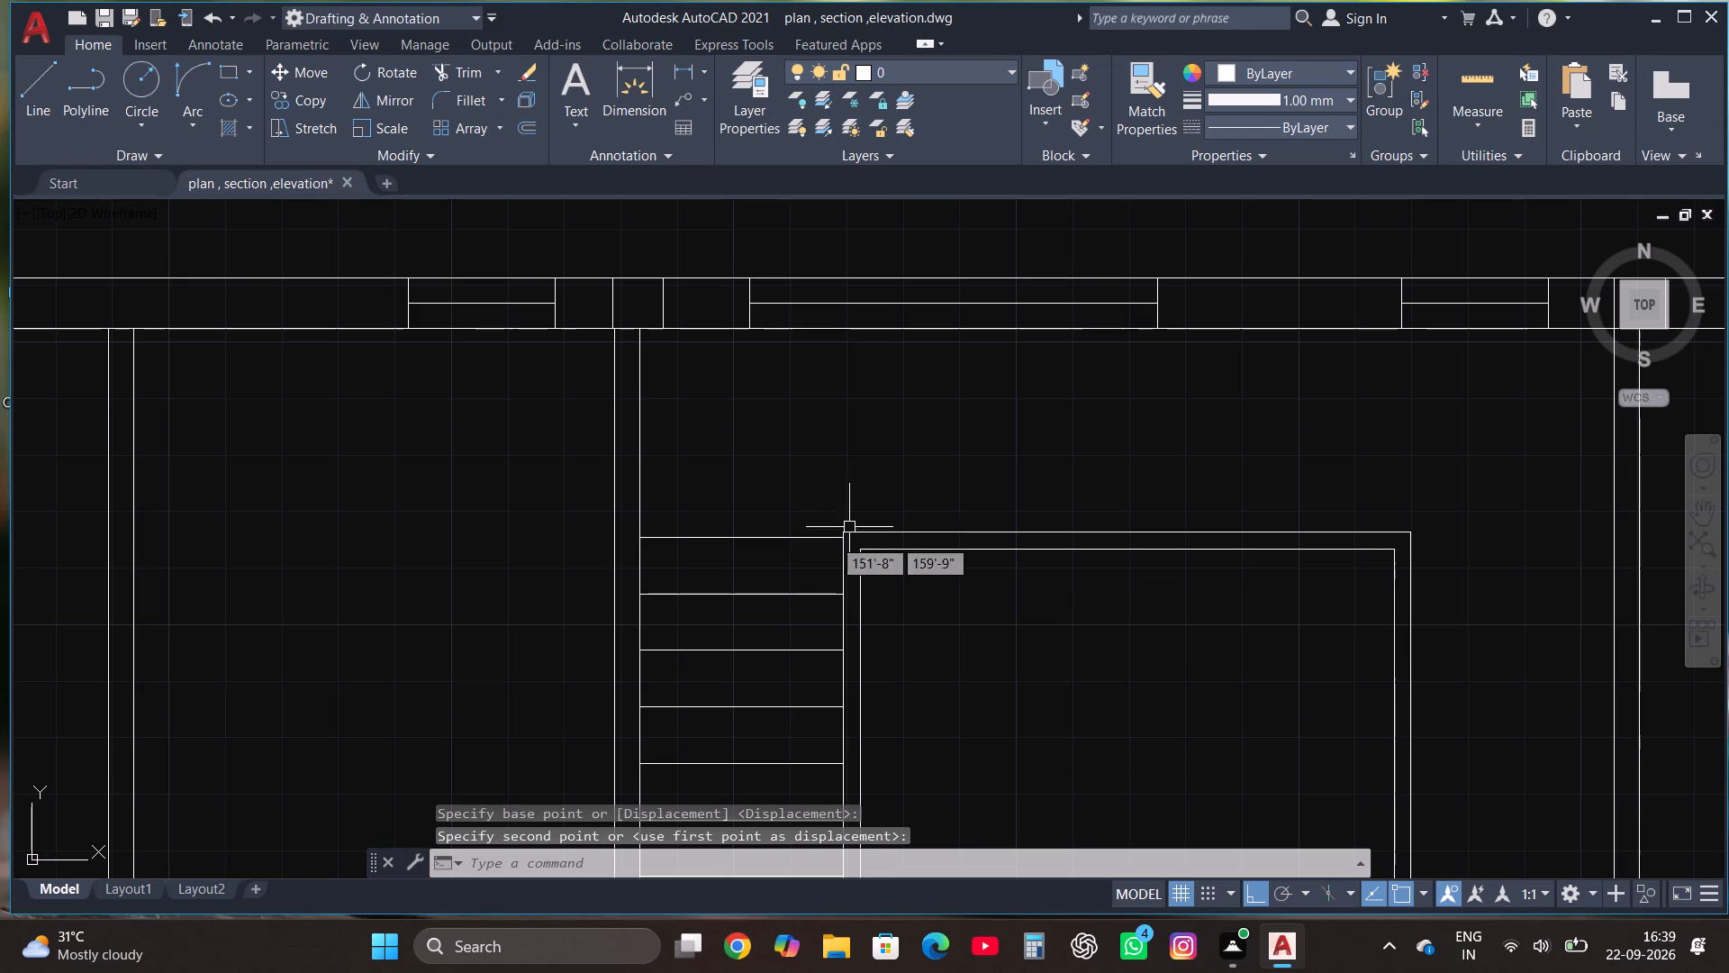
# Move the ten tread lines slightly farther north to line up the northernmost tread with the double rectangle's outer northern edge.
pyautogui.scroll(-2, 826, 523)
pyautogui.click(813, 774)
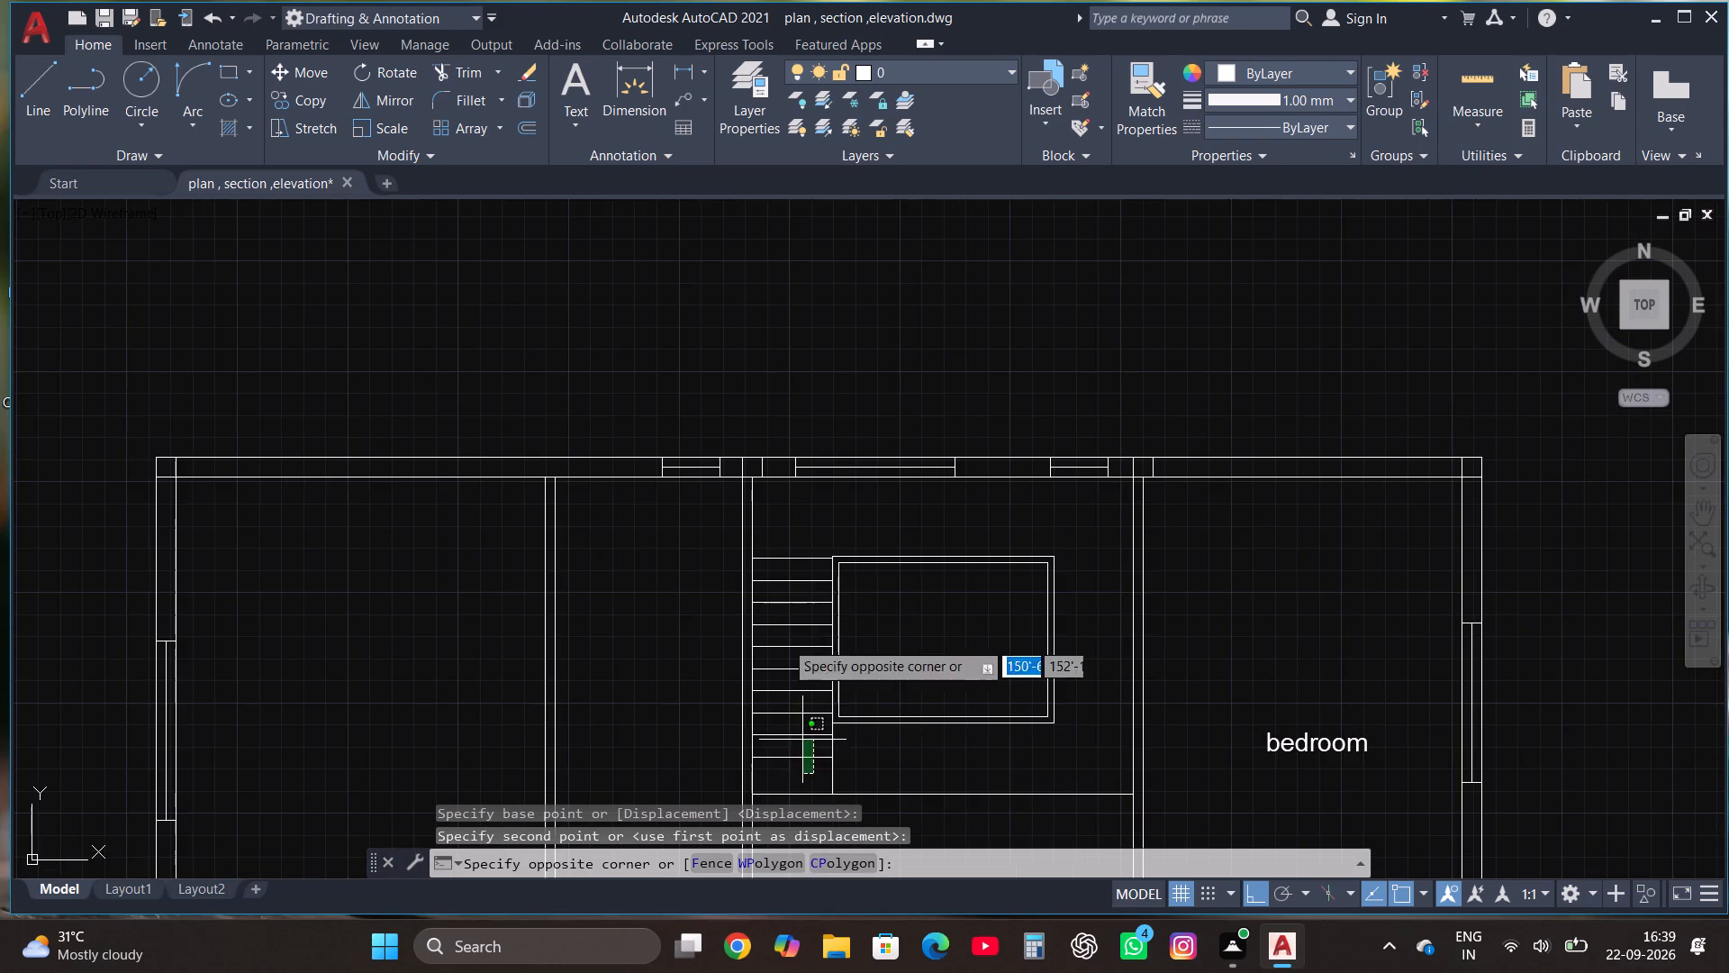
pyautogui.click(783, 528)
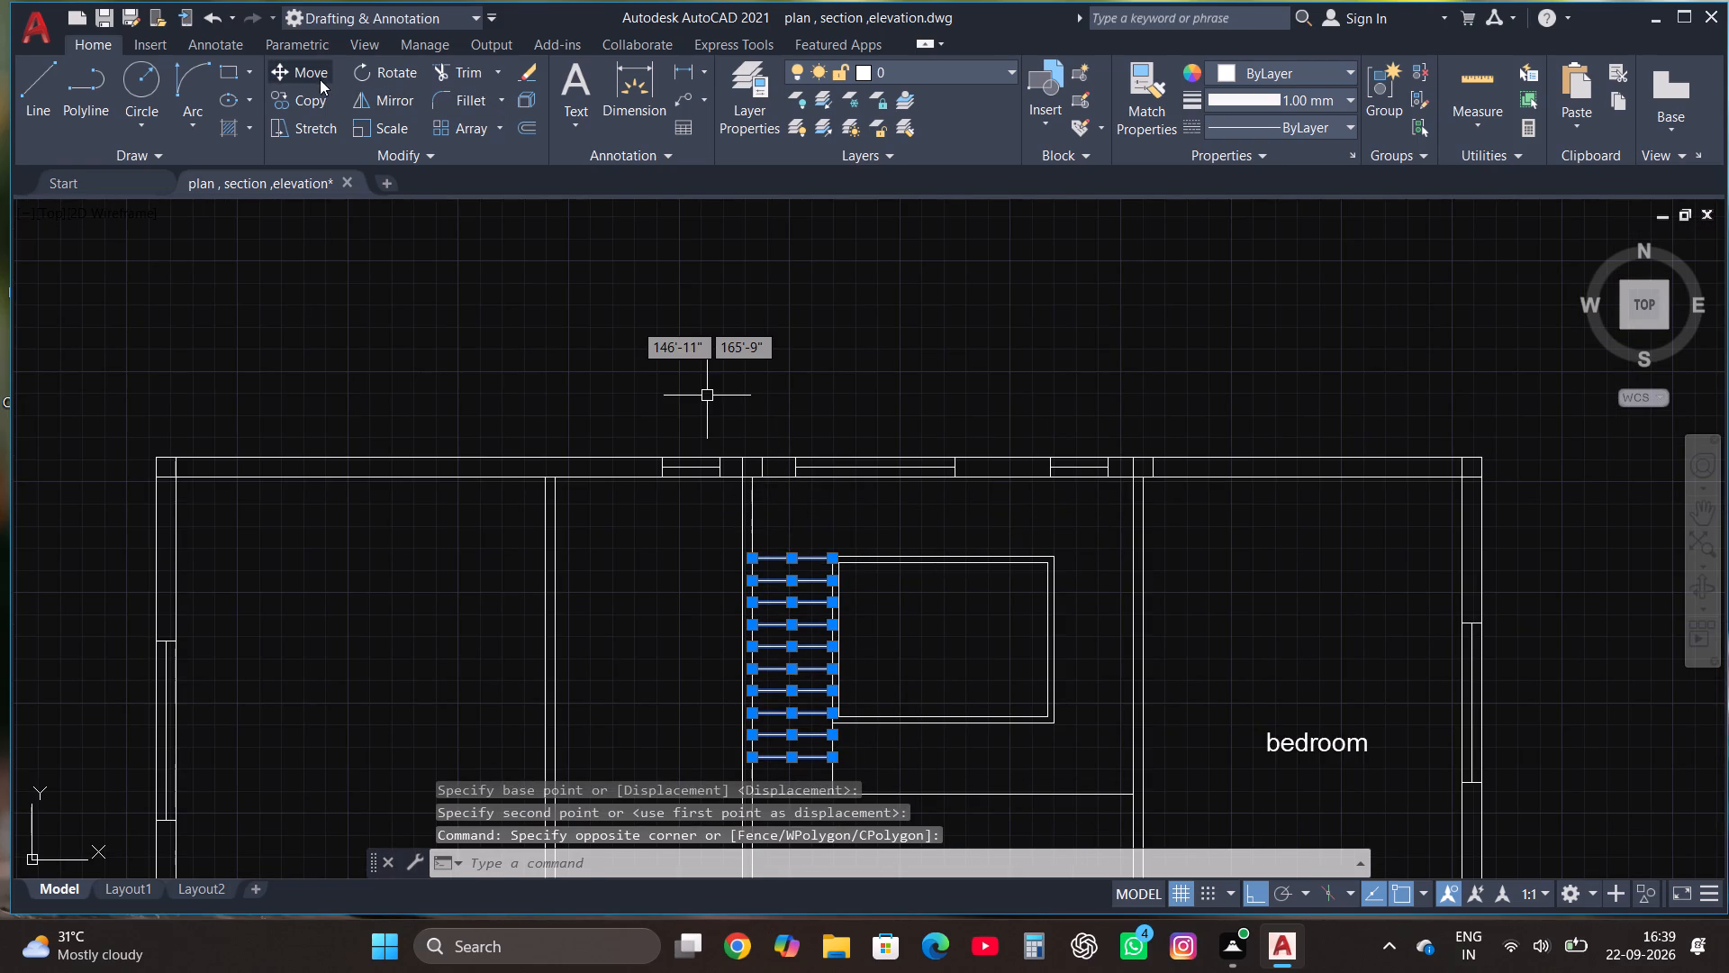
pyautogui.click(320, 78)
pyautogui.scroll(3, 803, 554)
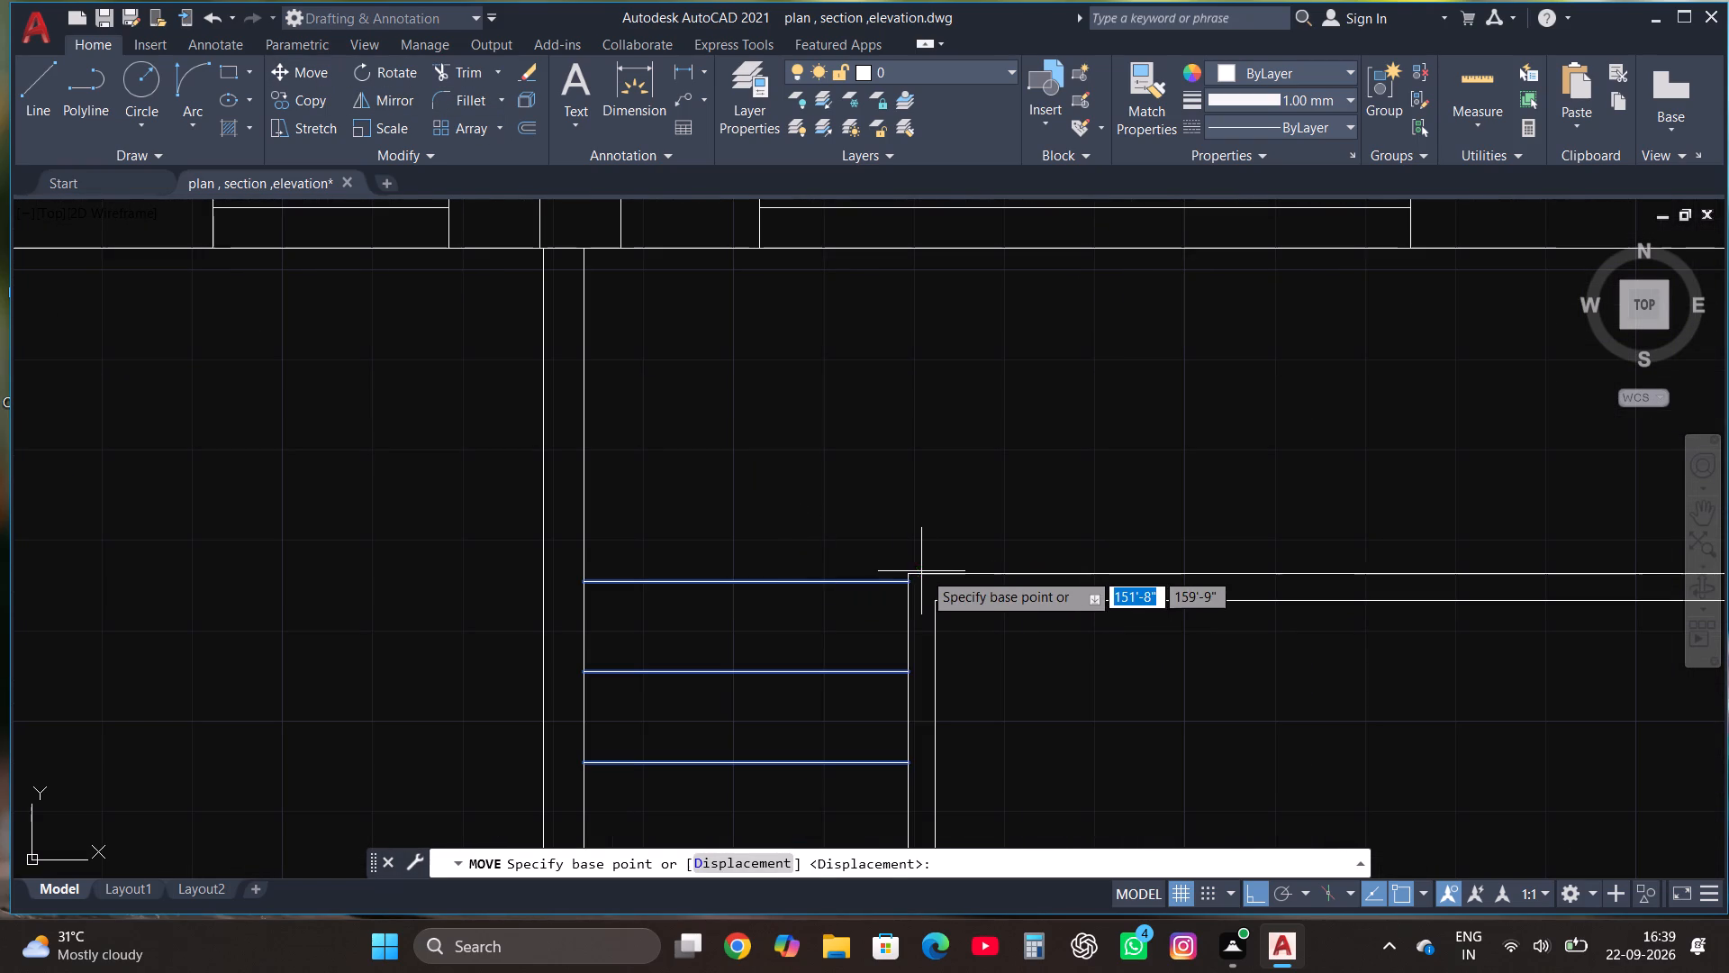
pyautogui.click(904, 583)
pyautogui.click(903, 577)
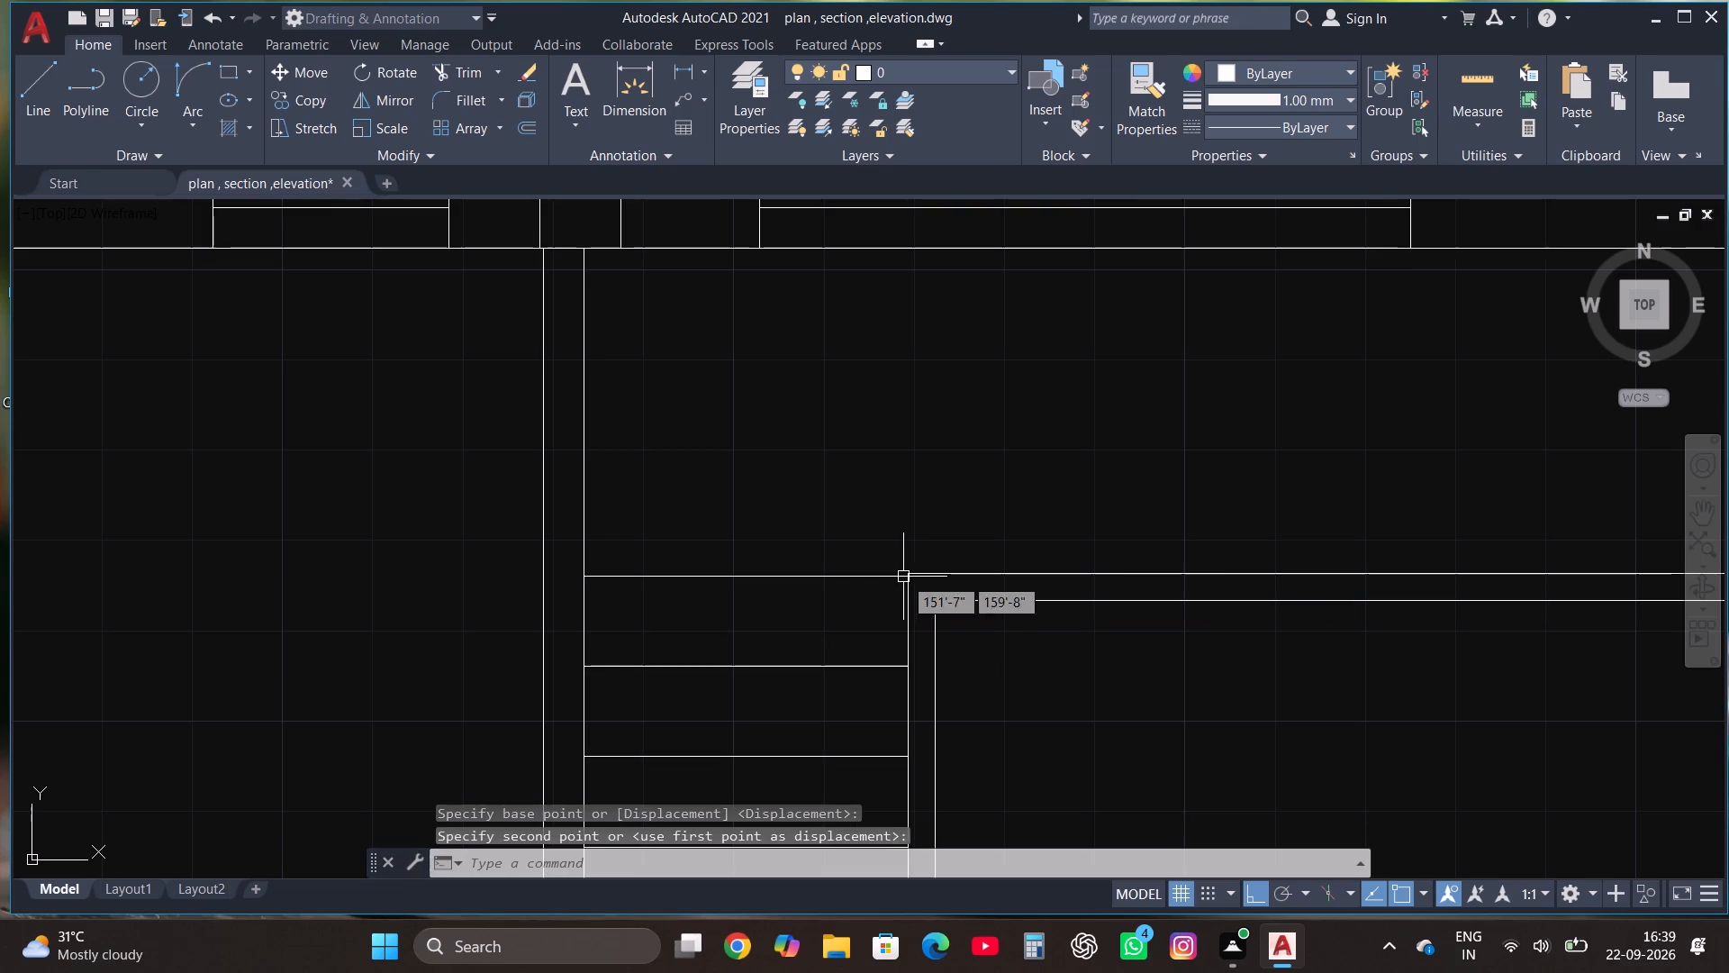
# Delete the two southernmost tread lines of the flight.
pyautogui.scroll(-4, 821, 450)
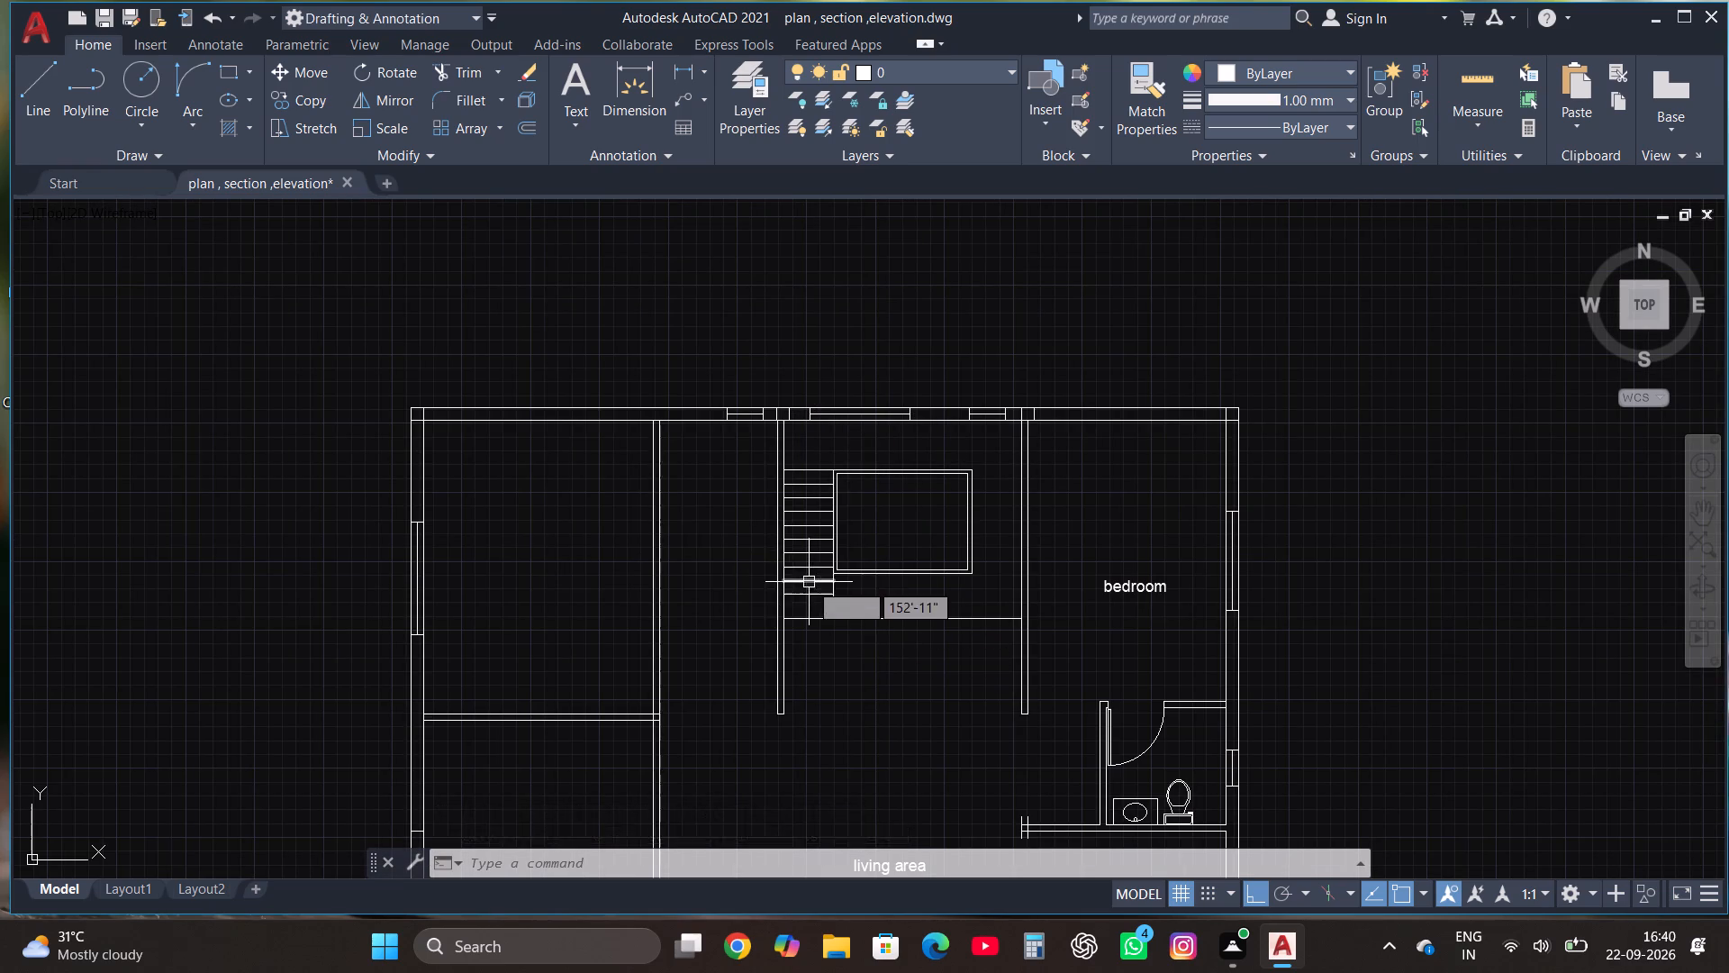
pyautogui.scroll(1, 809, 582)
pyautogui.scroll(1, 871, 626)
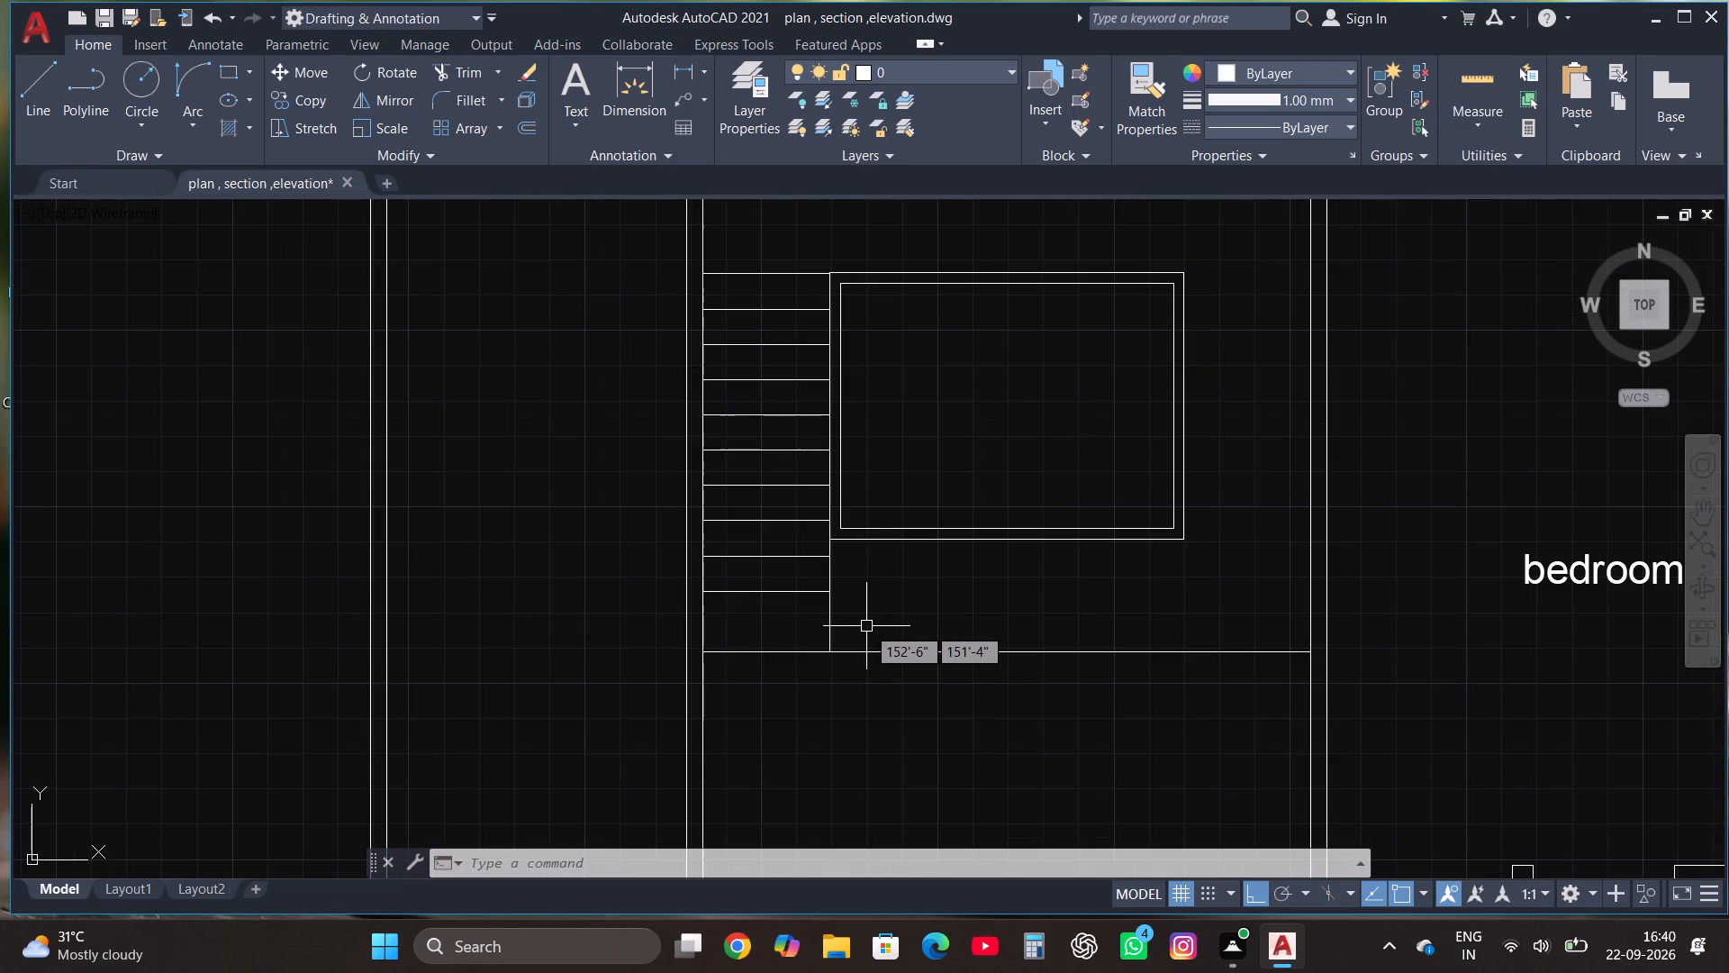
pyautogui.scroll(1, 864, 626)
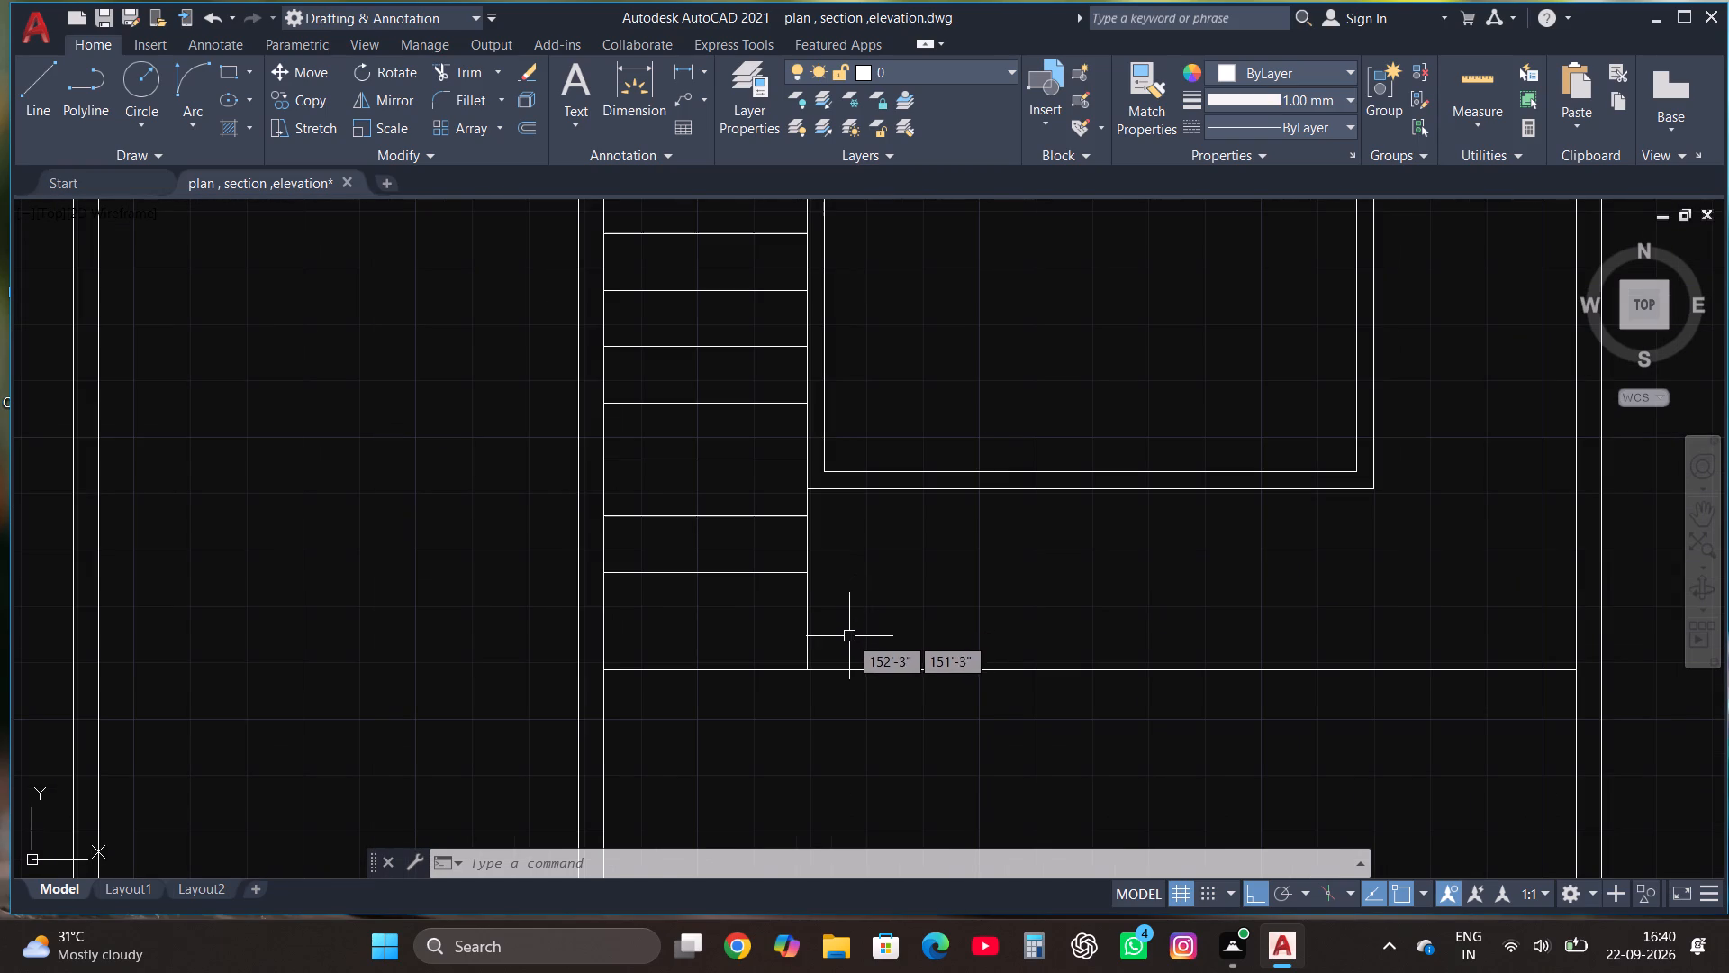
pyautogui.click(850, 636)
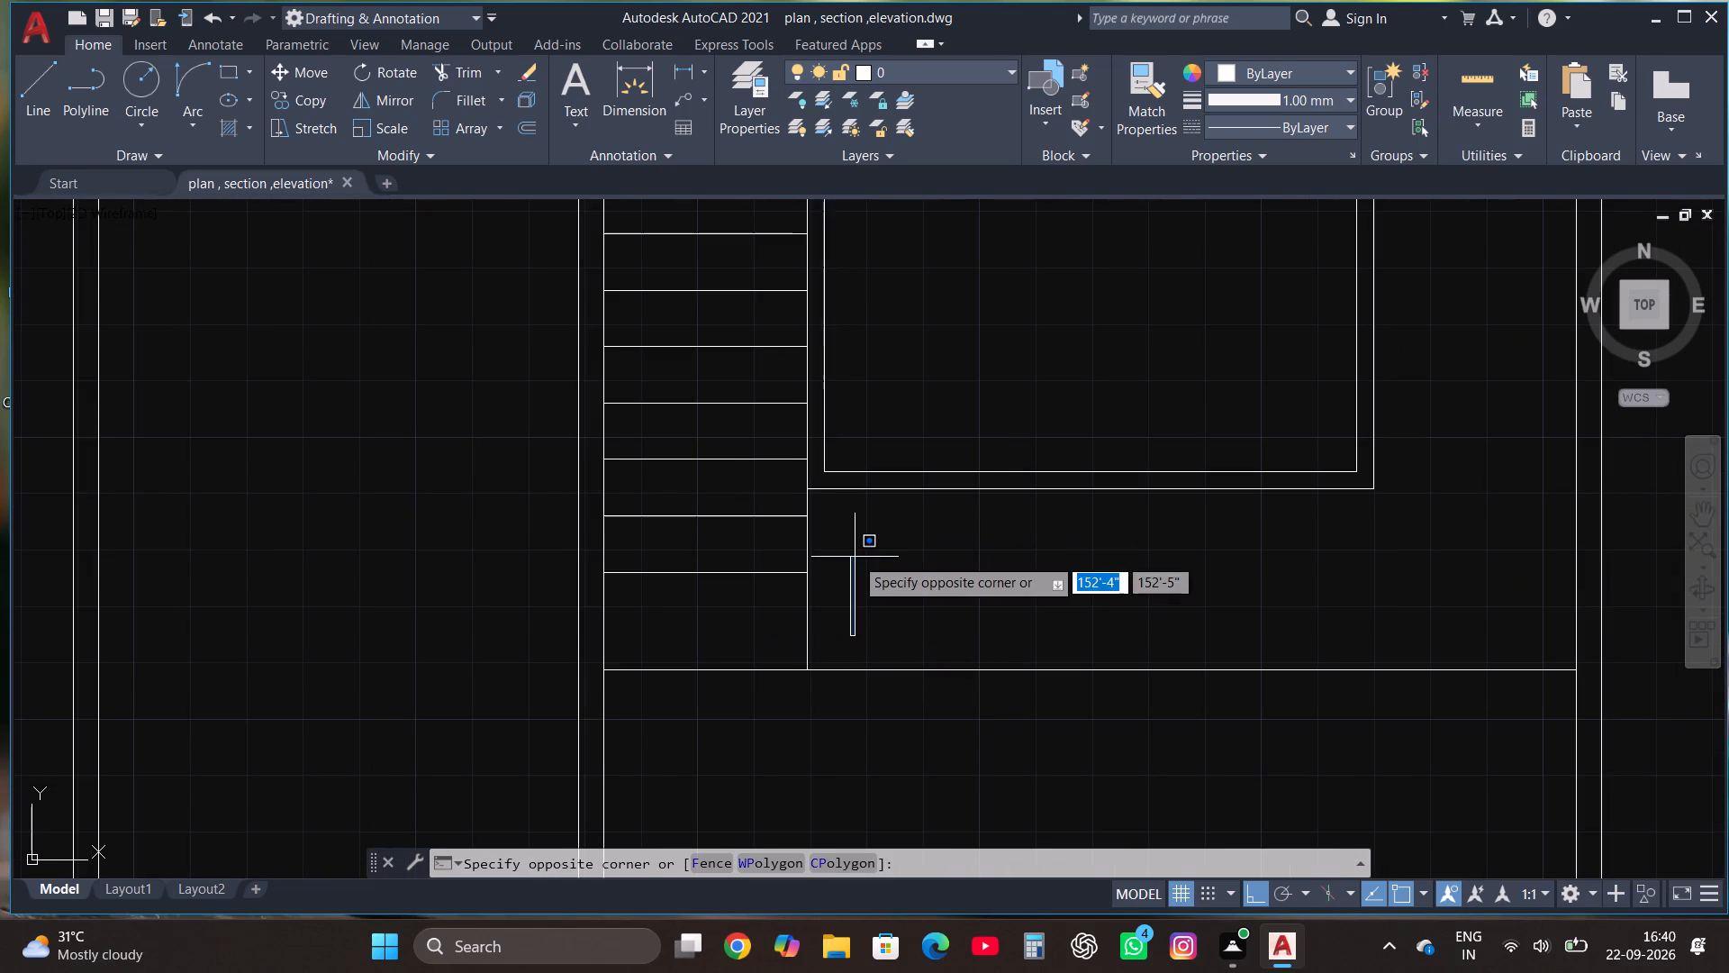
pyautogui.click(855, 557)
pyautogui.click(756, 586)
pyautogui.click(717, 493)
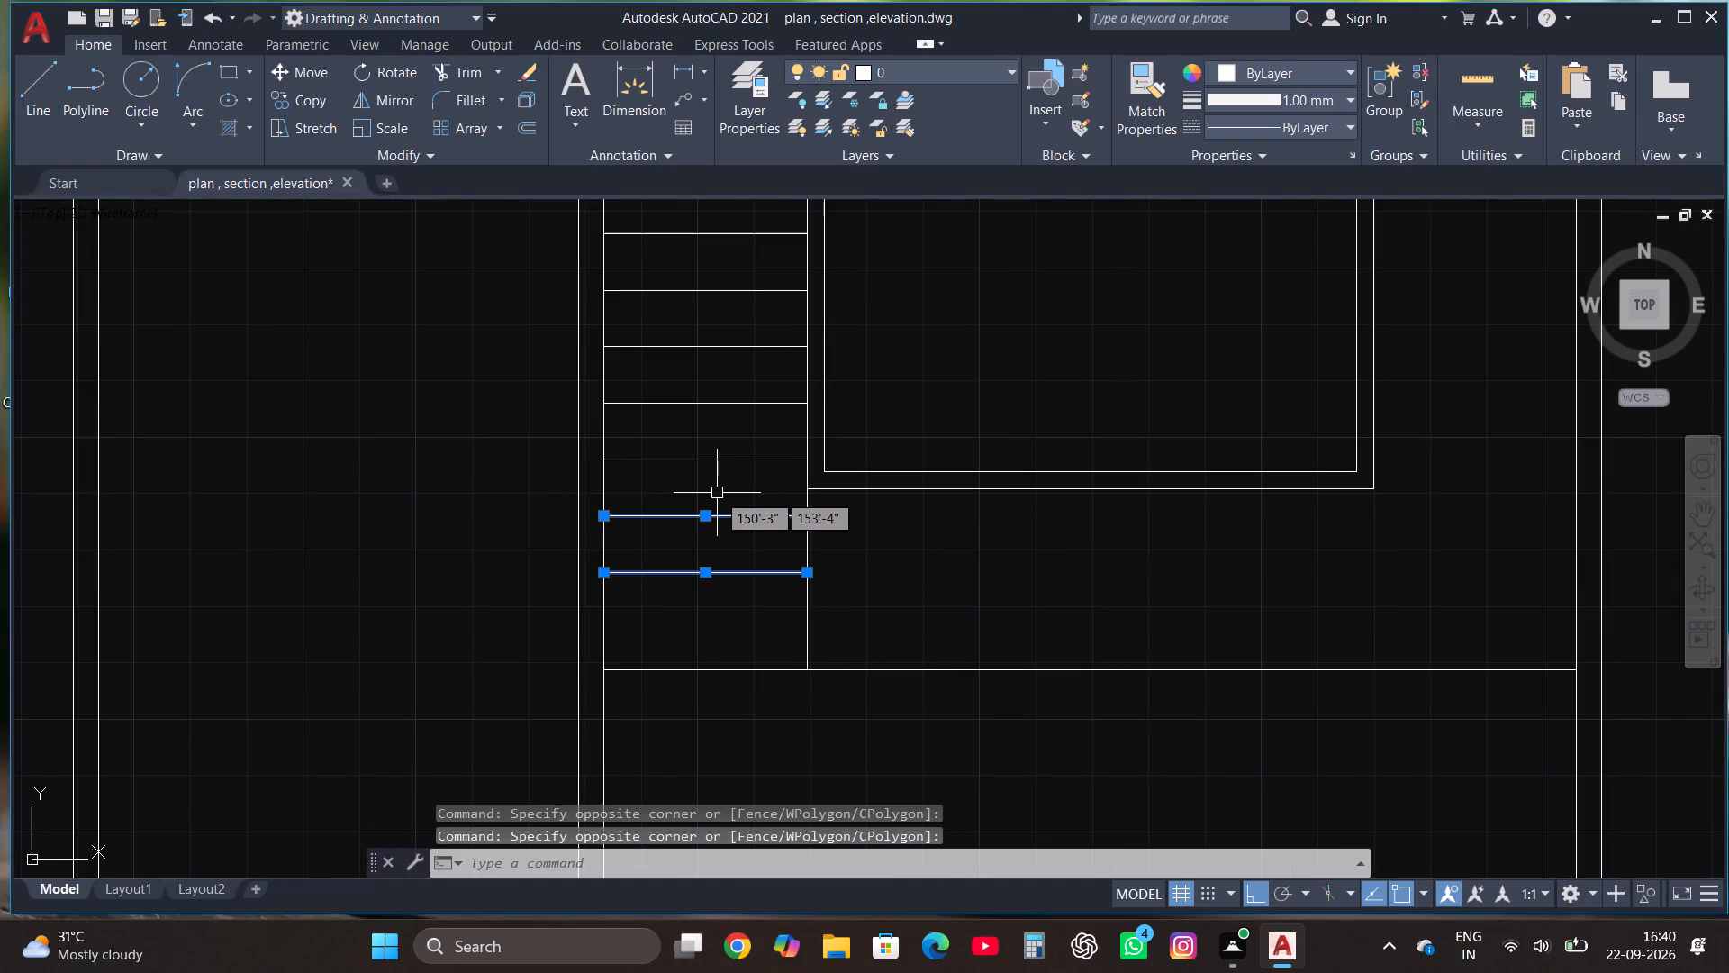
pyautogui.press('Delete')
# Move the room-wide horizontal line south of the stairs north, close to the double rectangle's outer southern edge.
pyautogui.click(816, 678)
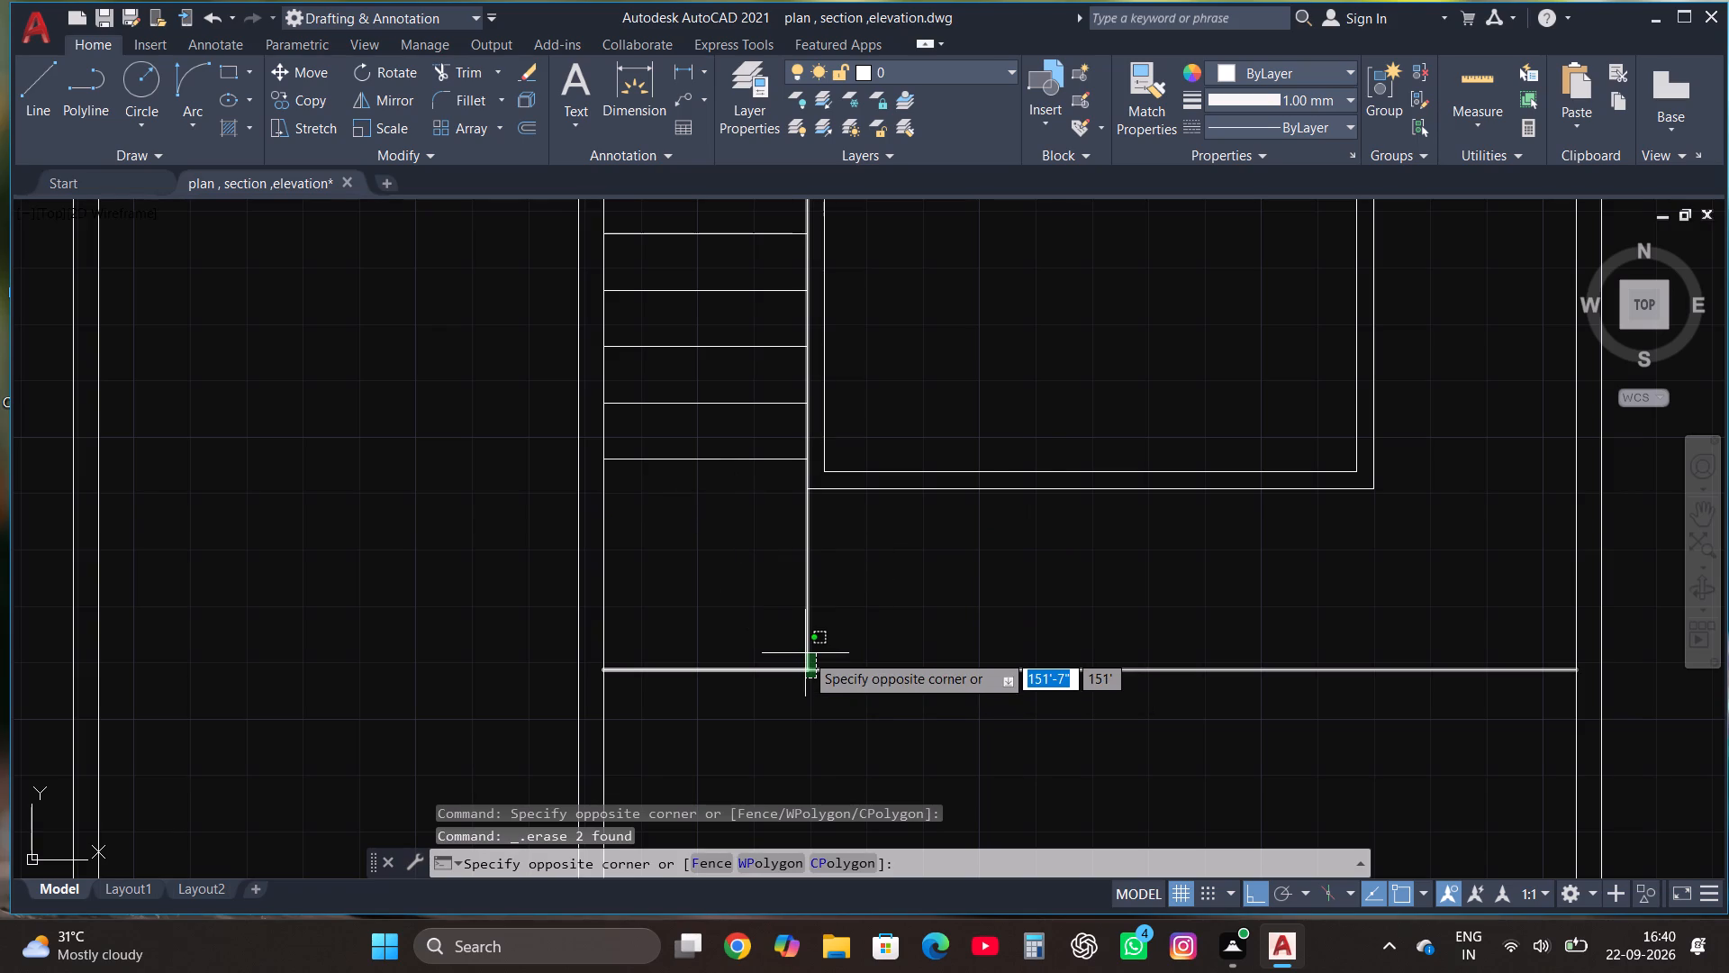
pyautogui.click(849, 657)
pyautogui.click(861, 673)
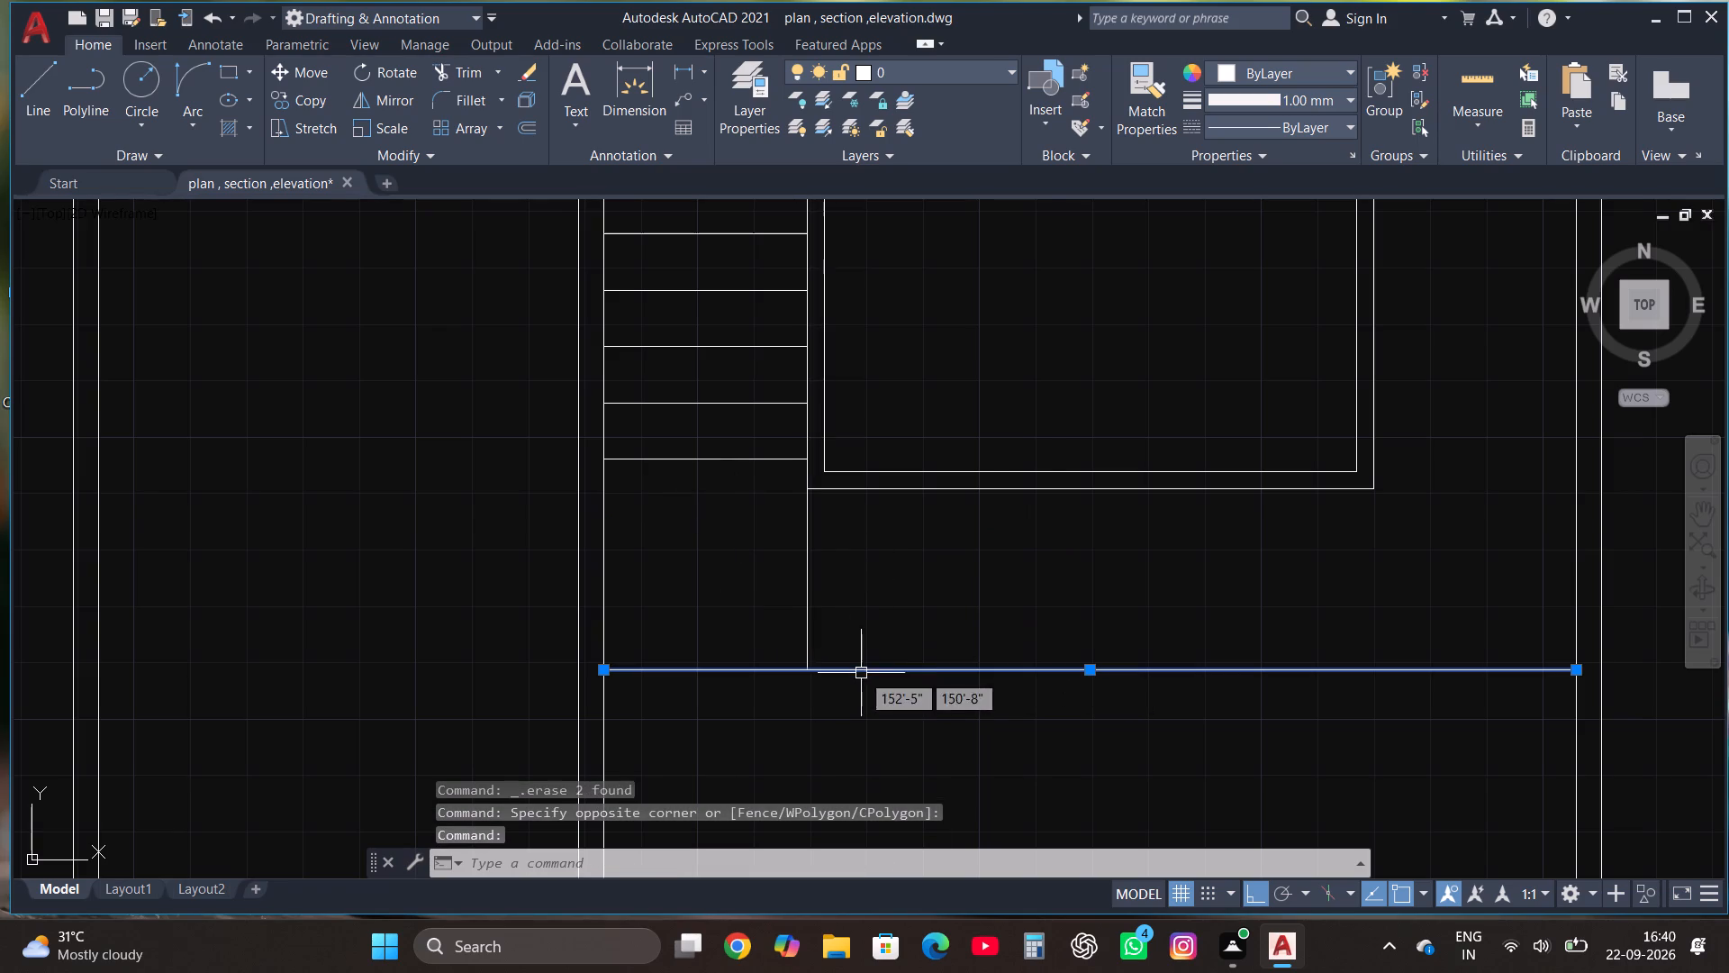
pyautogui.click(321, 75)
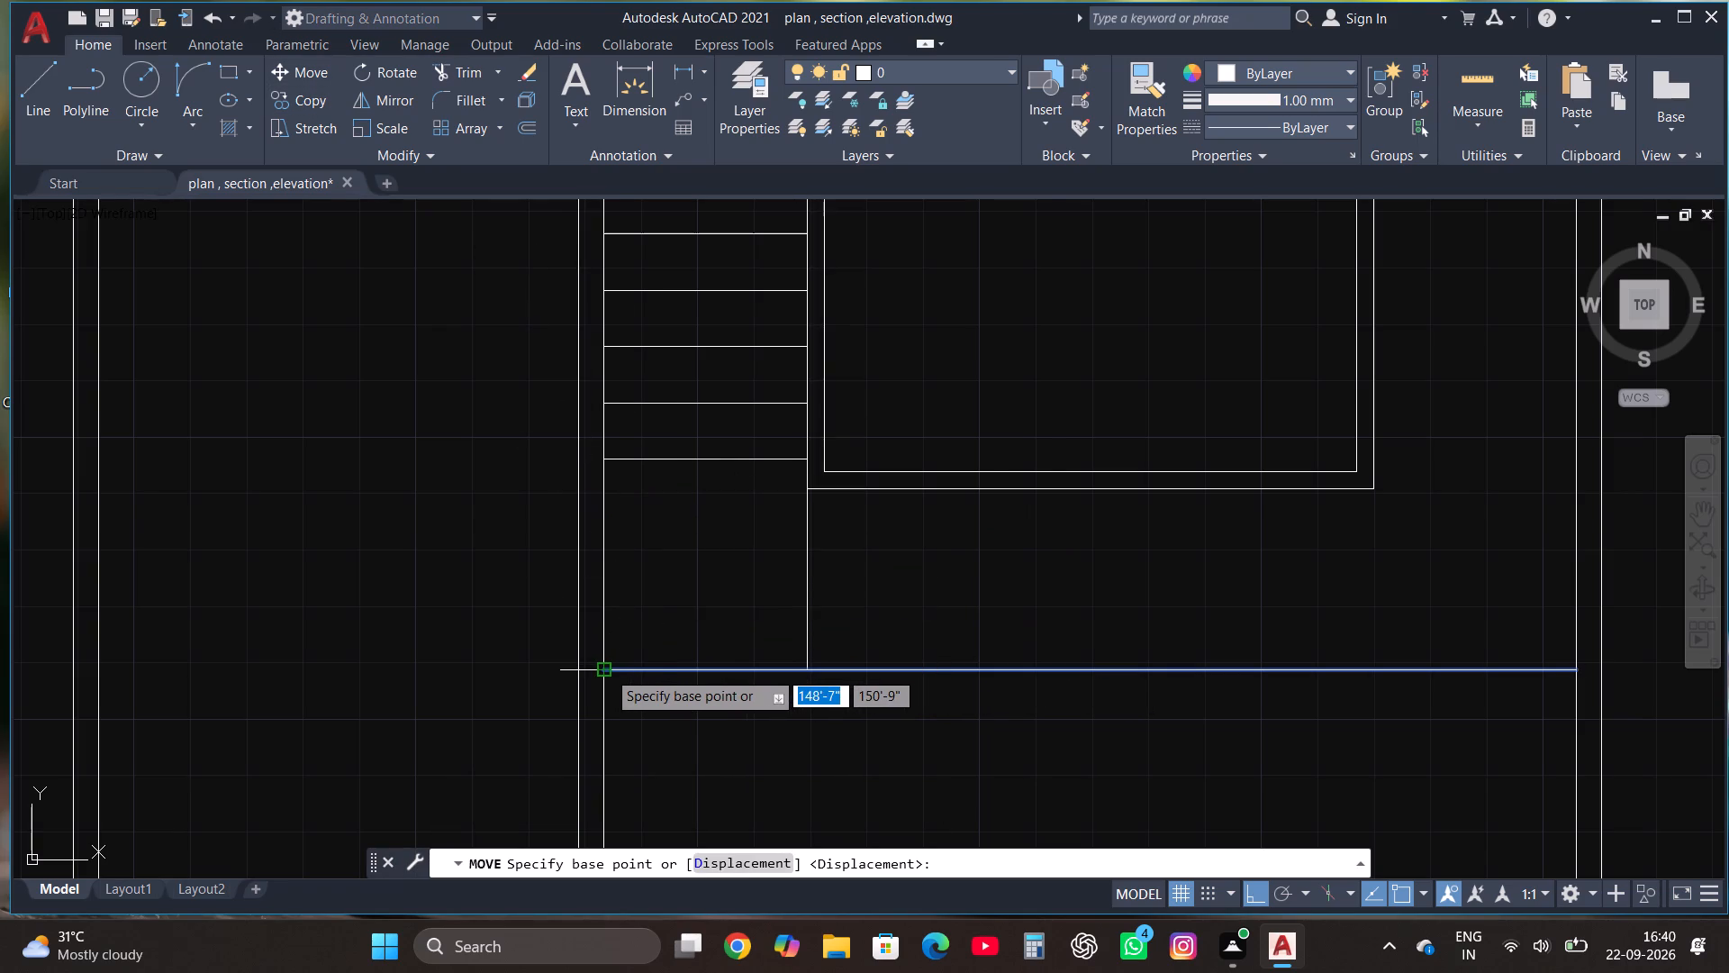
pyautogui.click(607, 671)
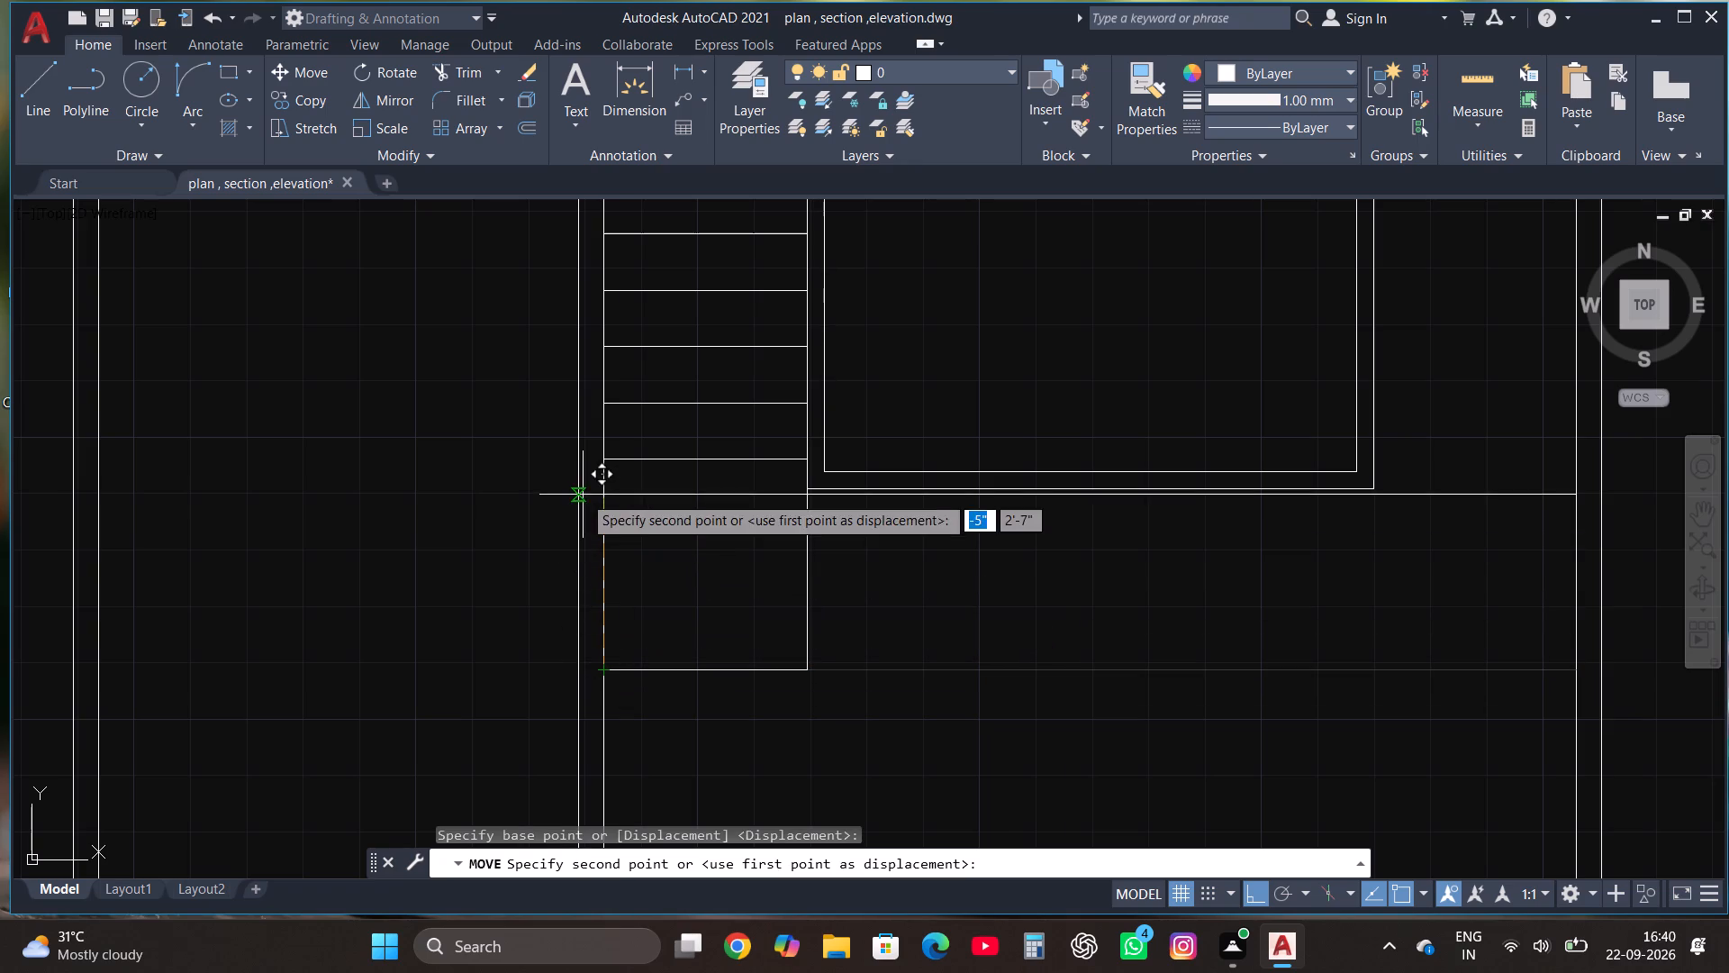
pyautogui.click(602, 487)
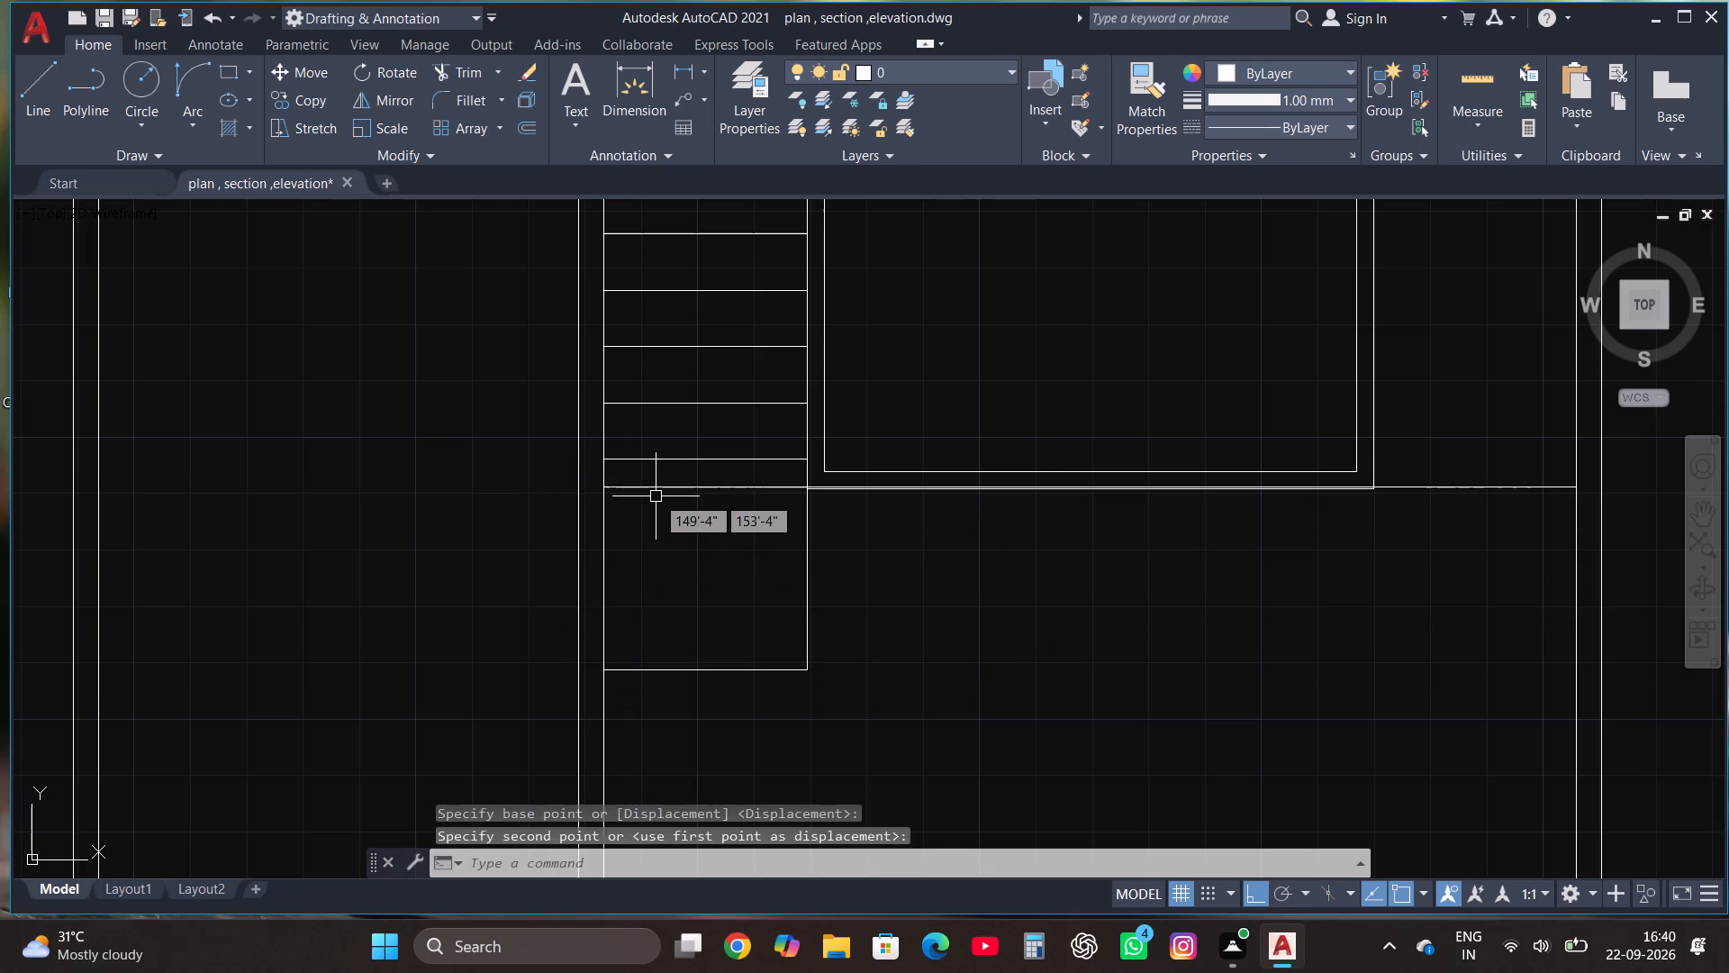
# Move the room-wide horizontal line slightly south to lie exactly on the double rectangle's outer southern edge.
pyautogui.click(656, 482)
pyautogui.scroll(2, 881, 472)
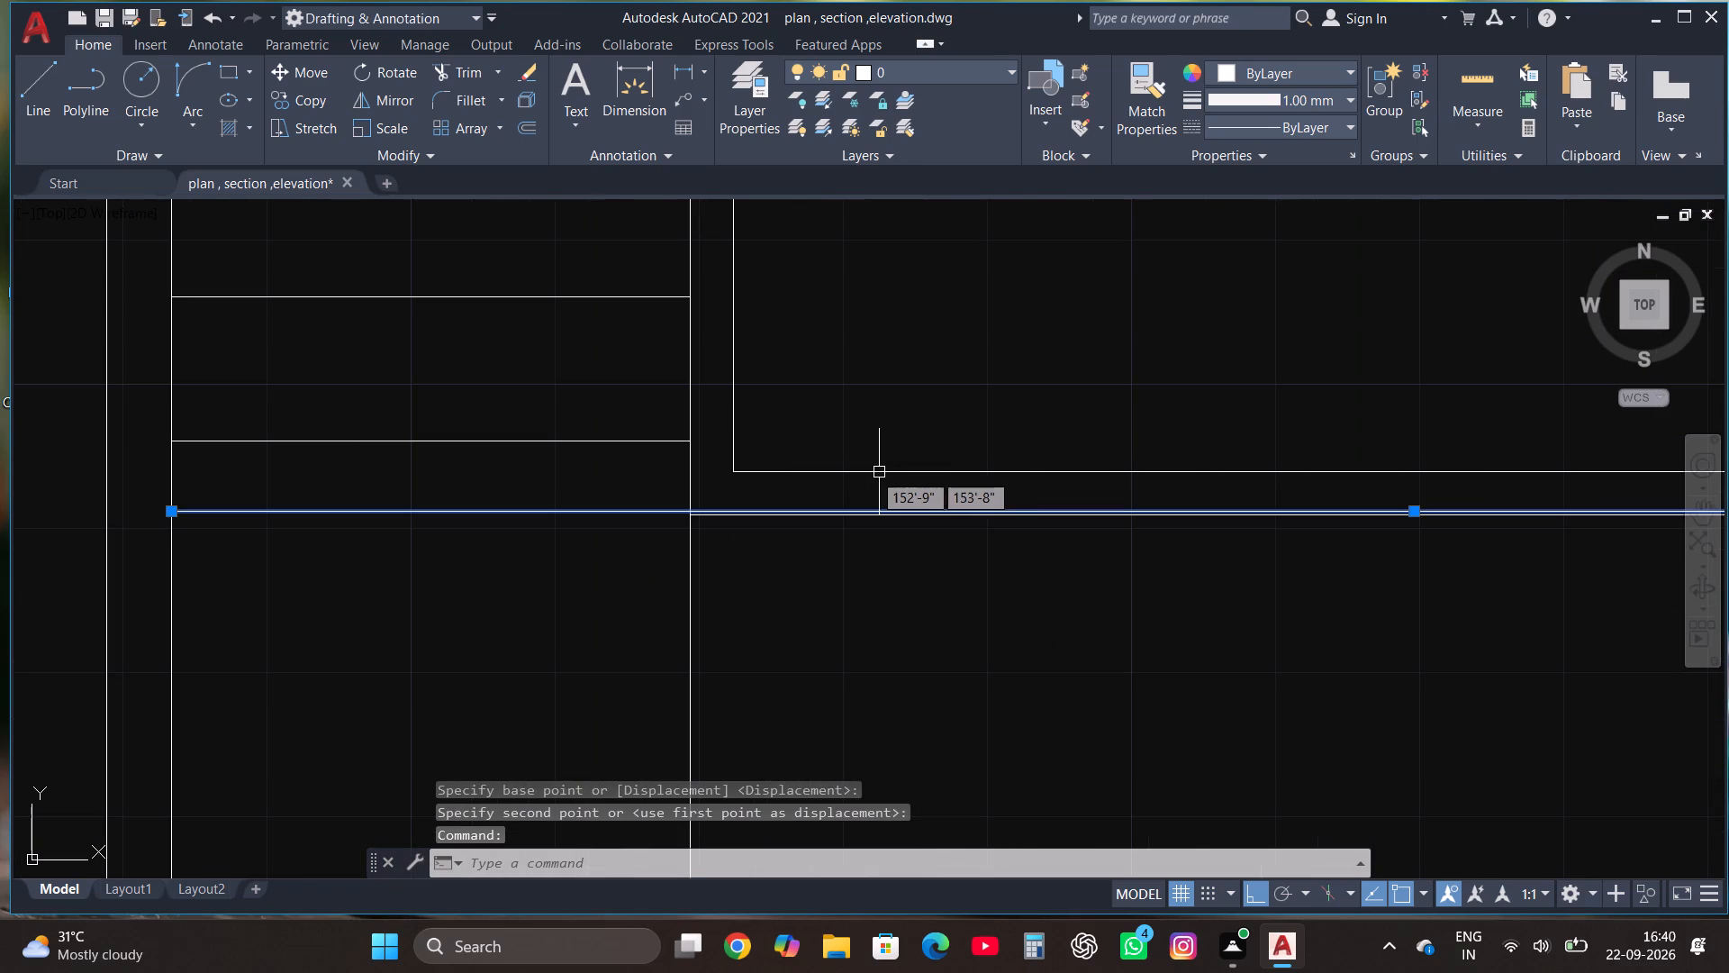
pyautogui.click(328, 71)
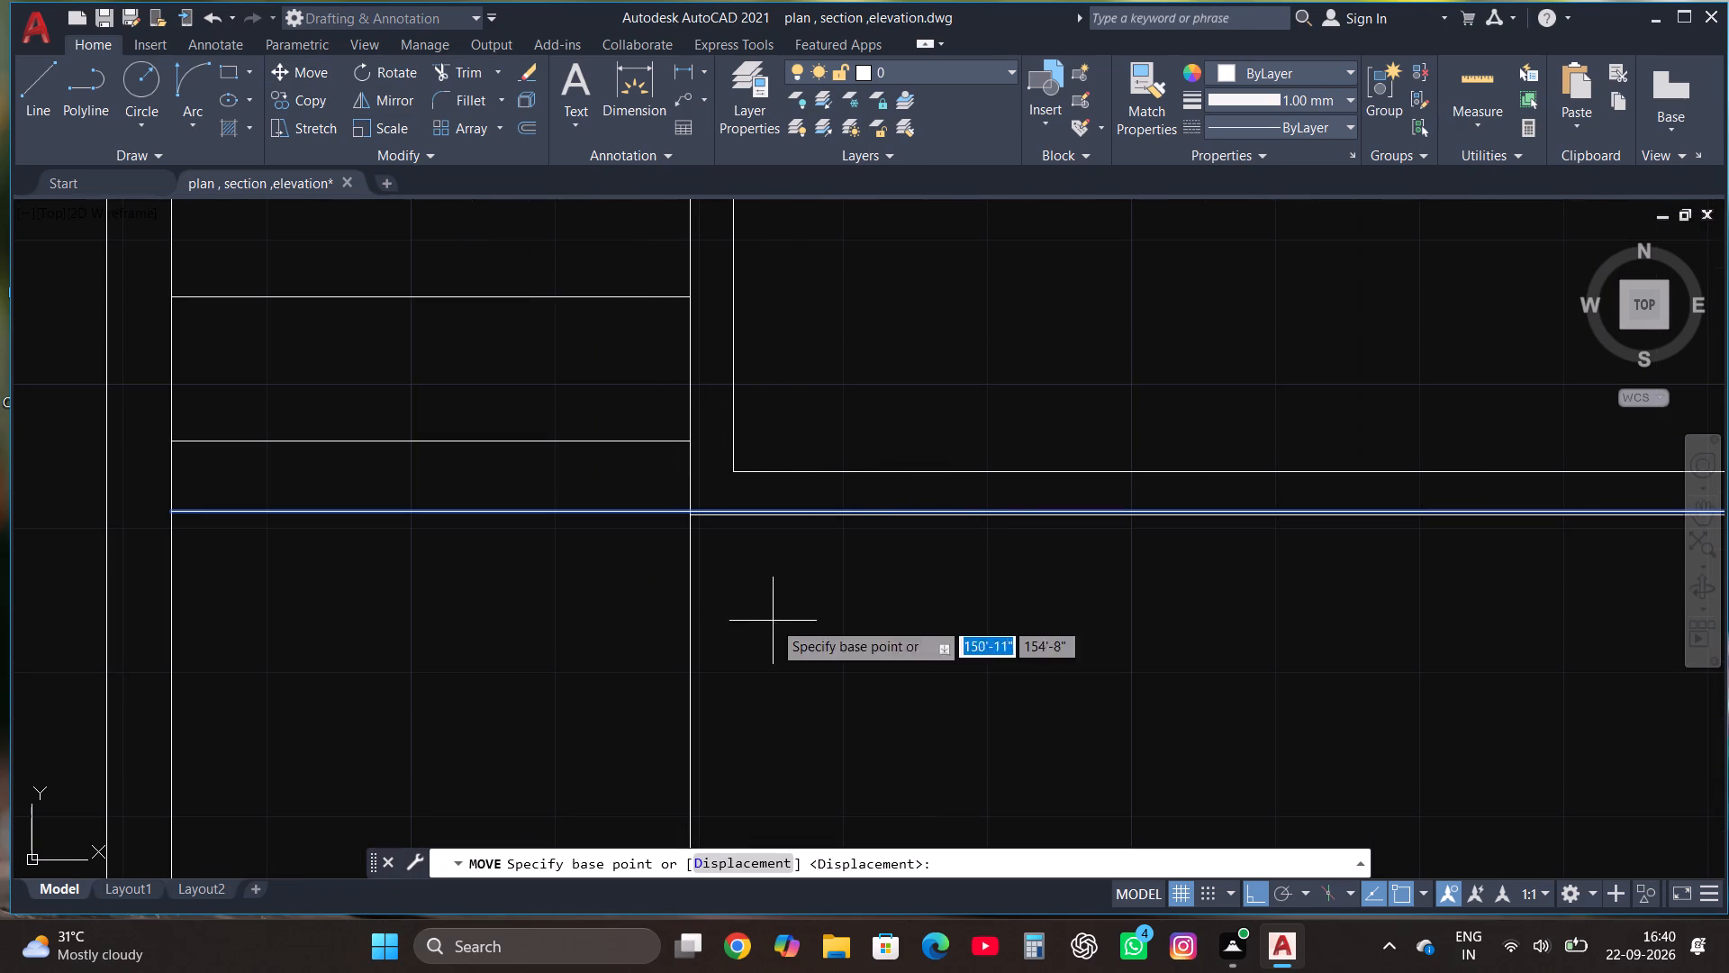
pyautogui.scroll(2, 746, 605)
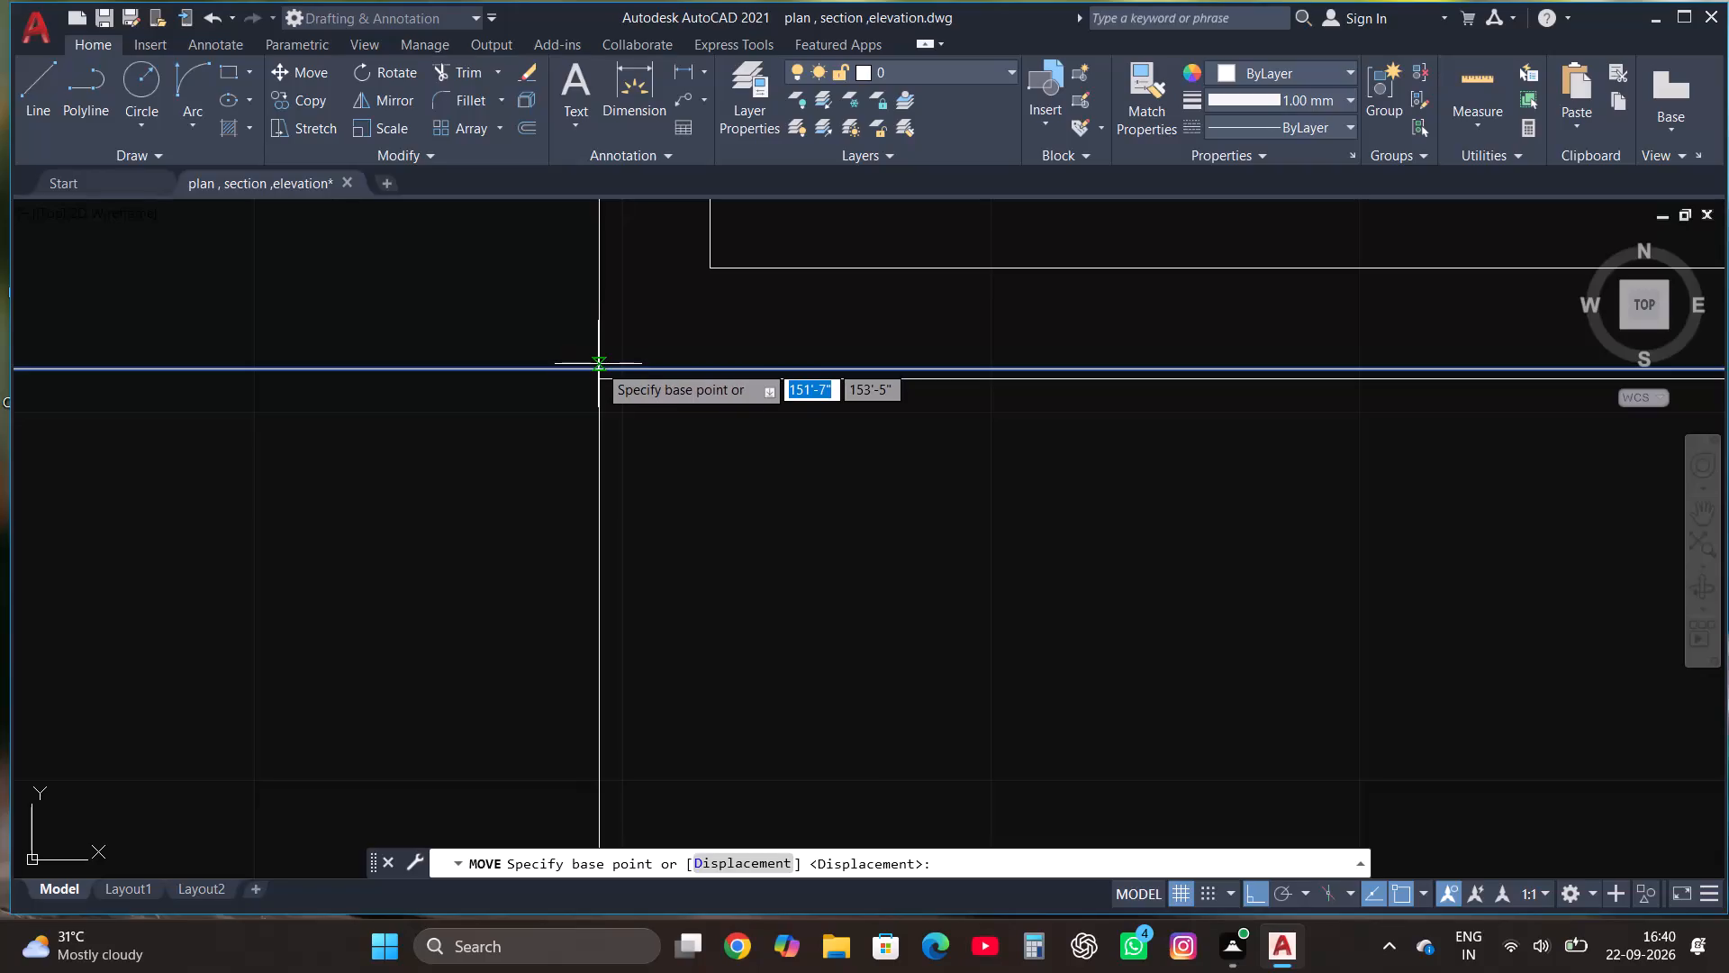
pyautogui.click(602, 368)
pyautogui.click(598, 378)
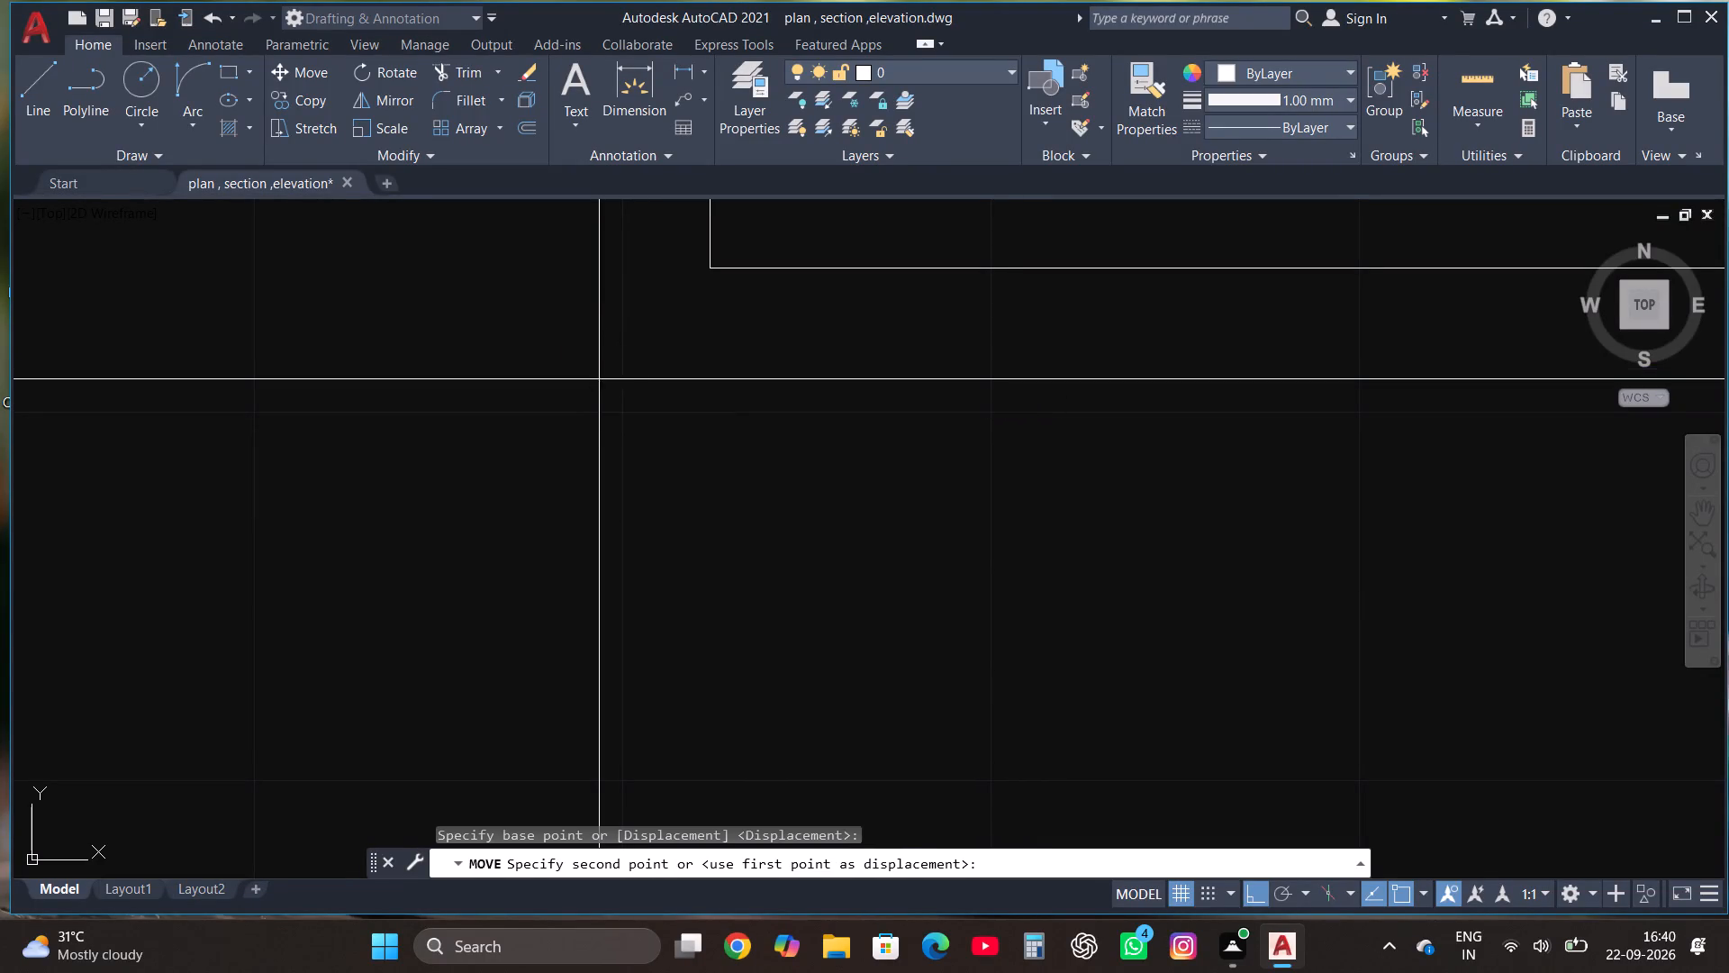
# Trim away the leftover short line and vertical line segment south of the room-wide horizontal line.
pyautogui.scroll(-3, 702, 539)
pyautogui.scroll(-4, 792, 554)
pyautogui.scroll(2, 791, 581)
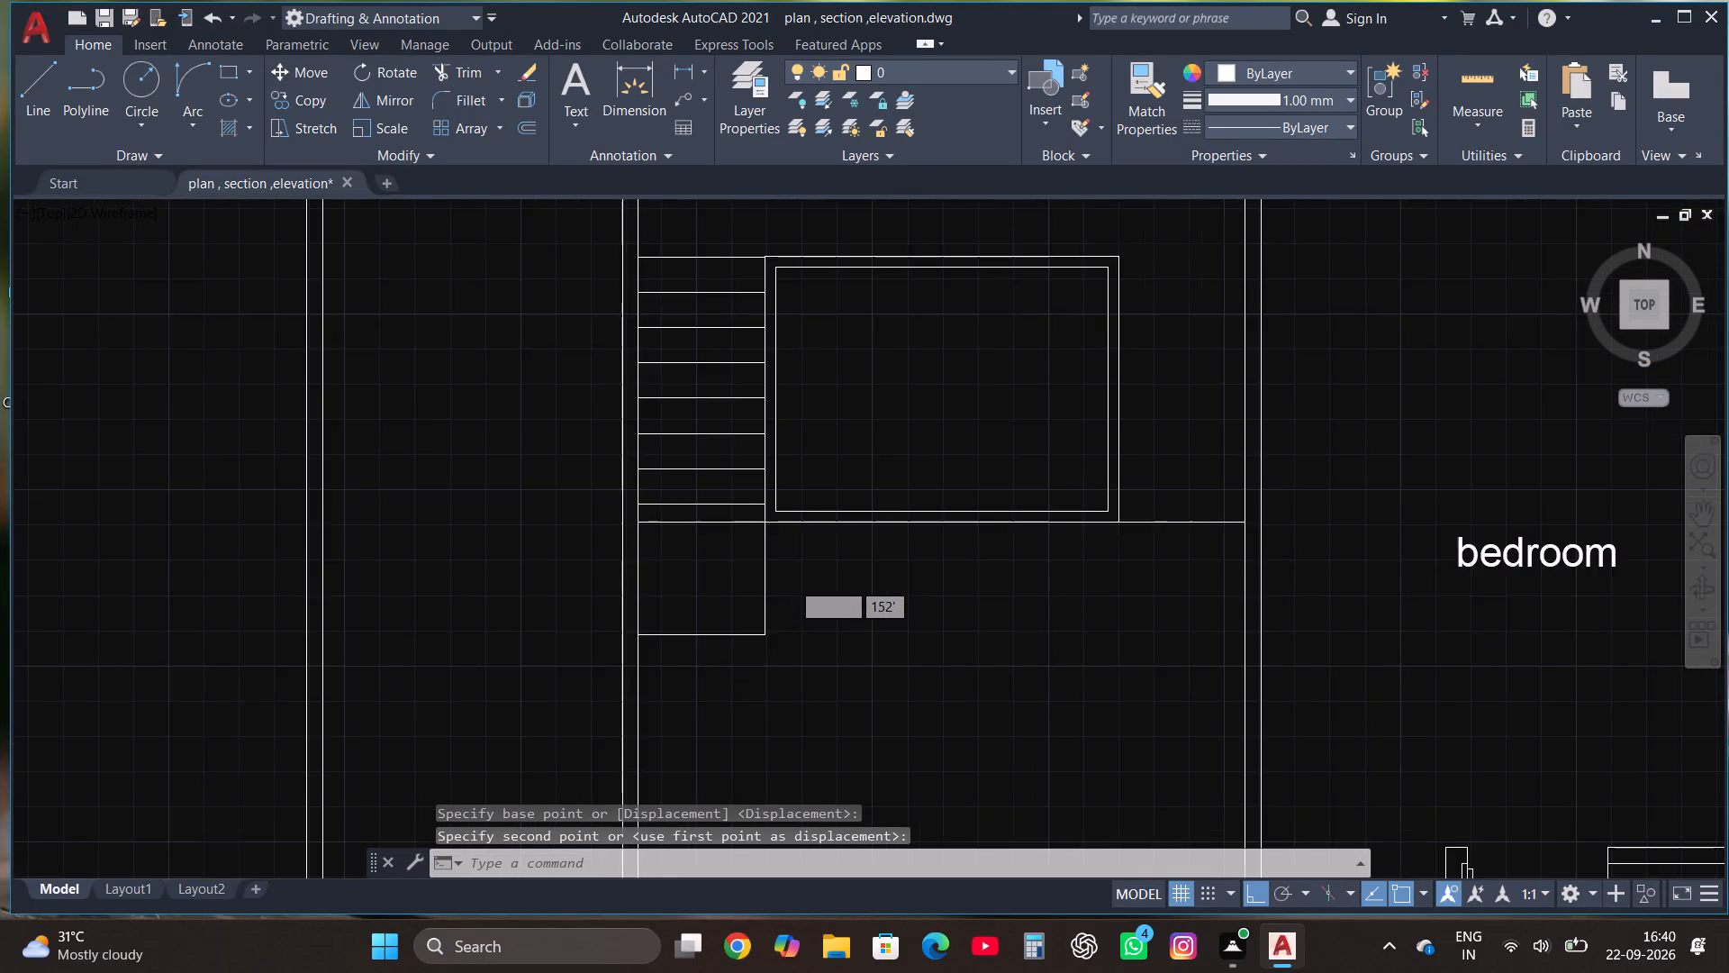
pyautogui.click(477, 78)
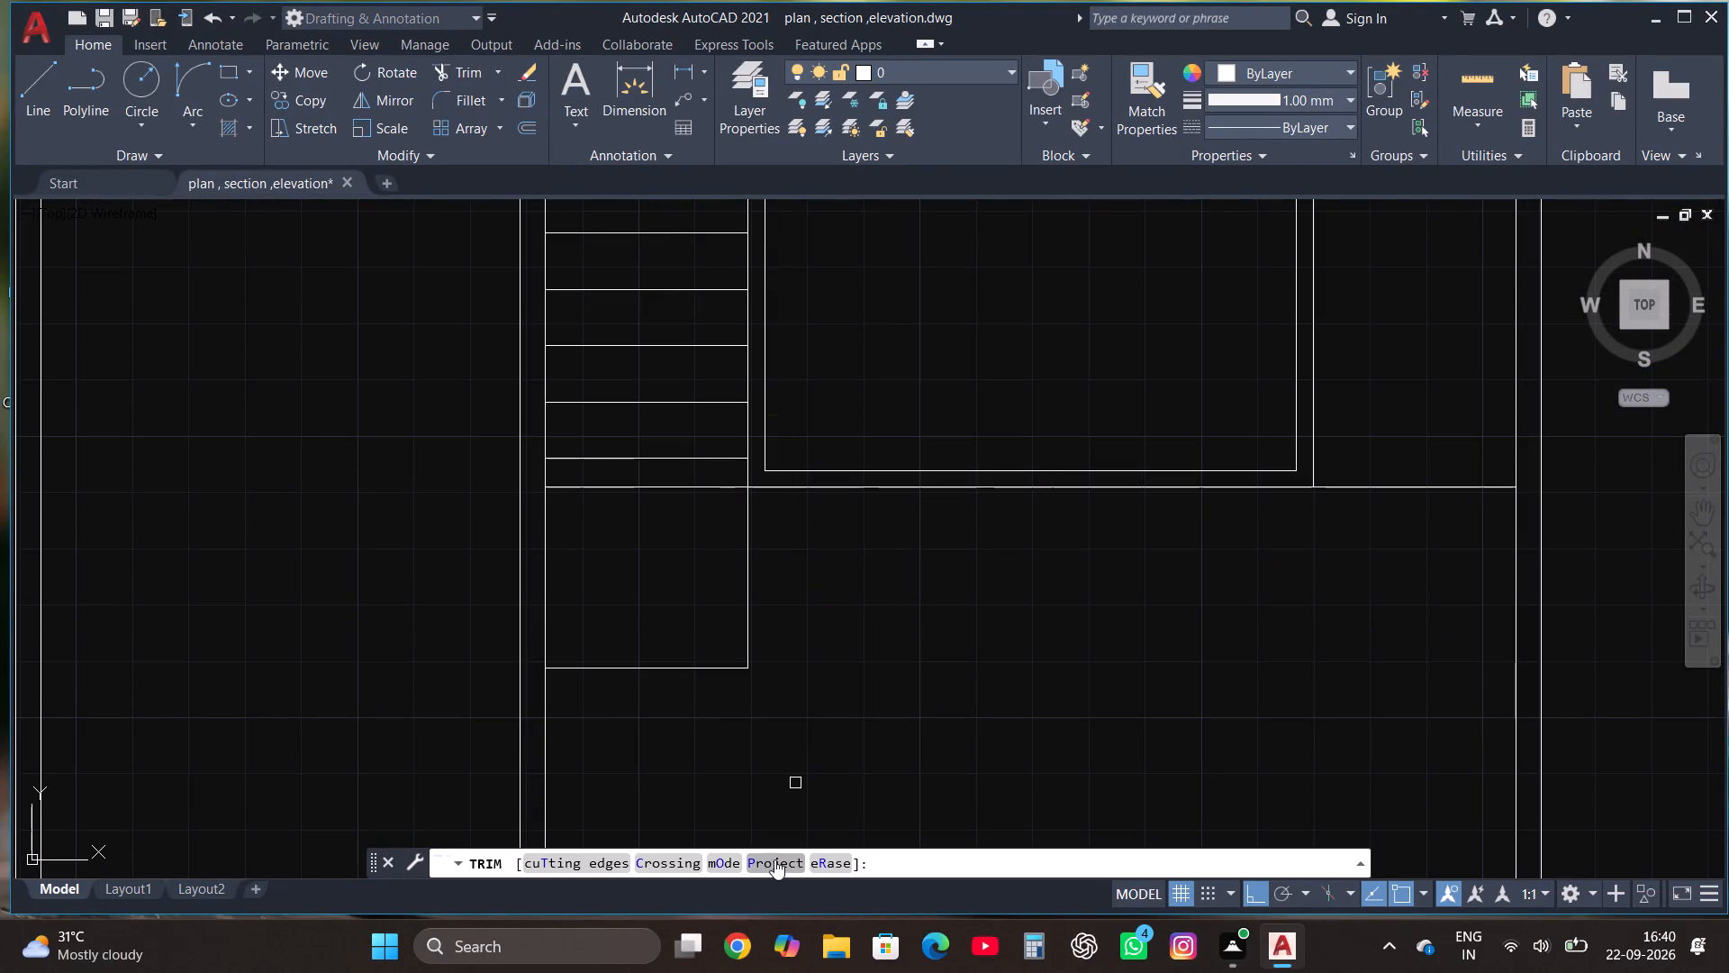
pyautogui.click(668, 704)
pyautogui.click(768, 587)
pyautogui.scroll(-2, 768, 596)
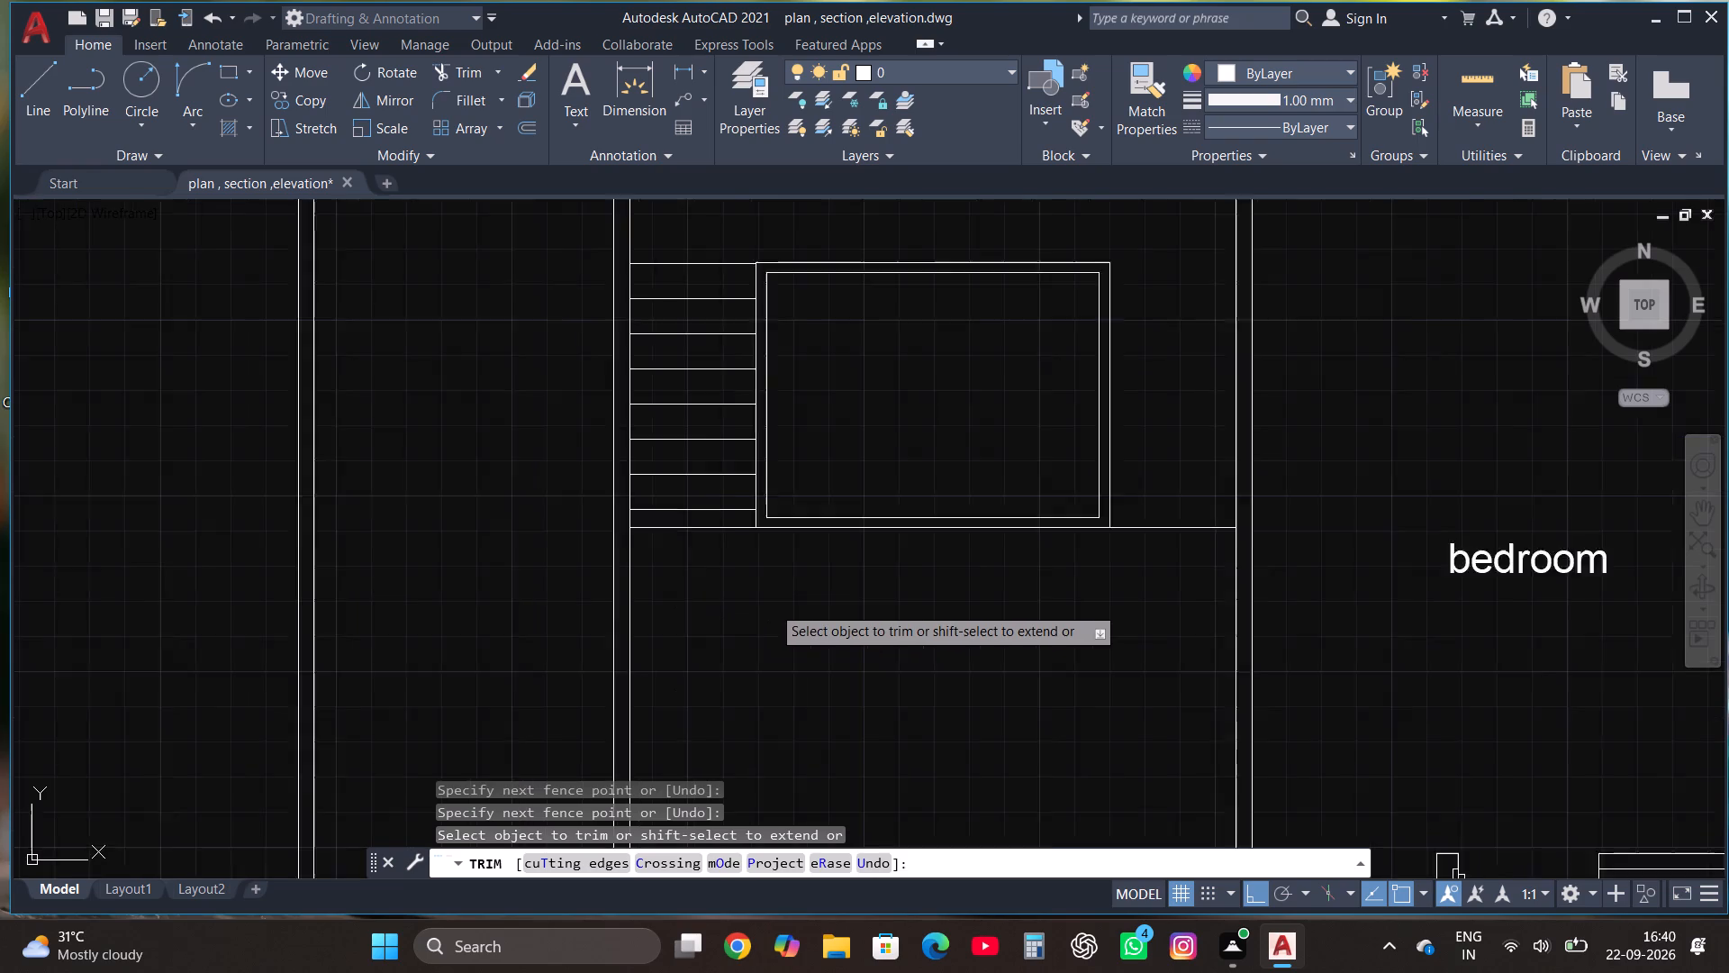
# Move the southernmost tread line of the western flight about 2" north.
pyautogui.press('Escape')
pyautogui.scroll(-1, 789, 705)
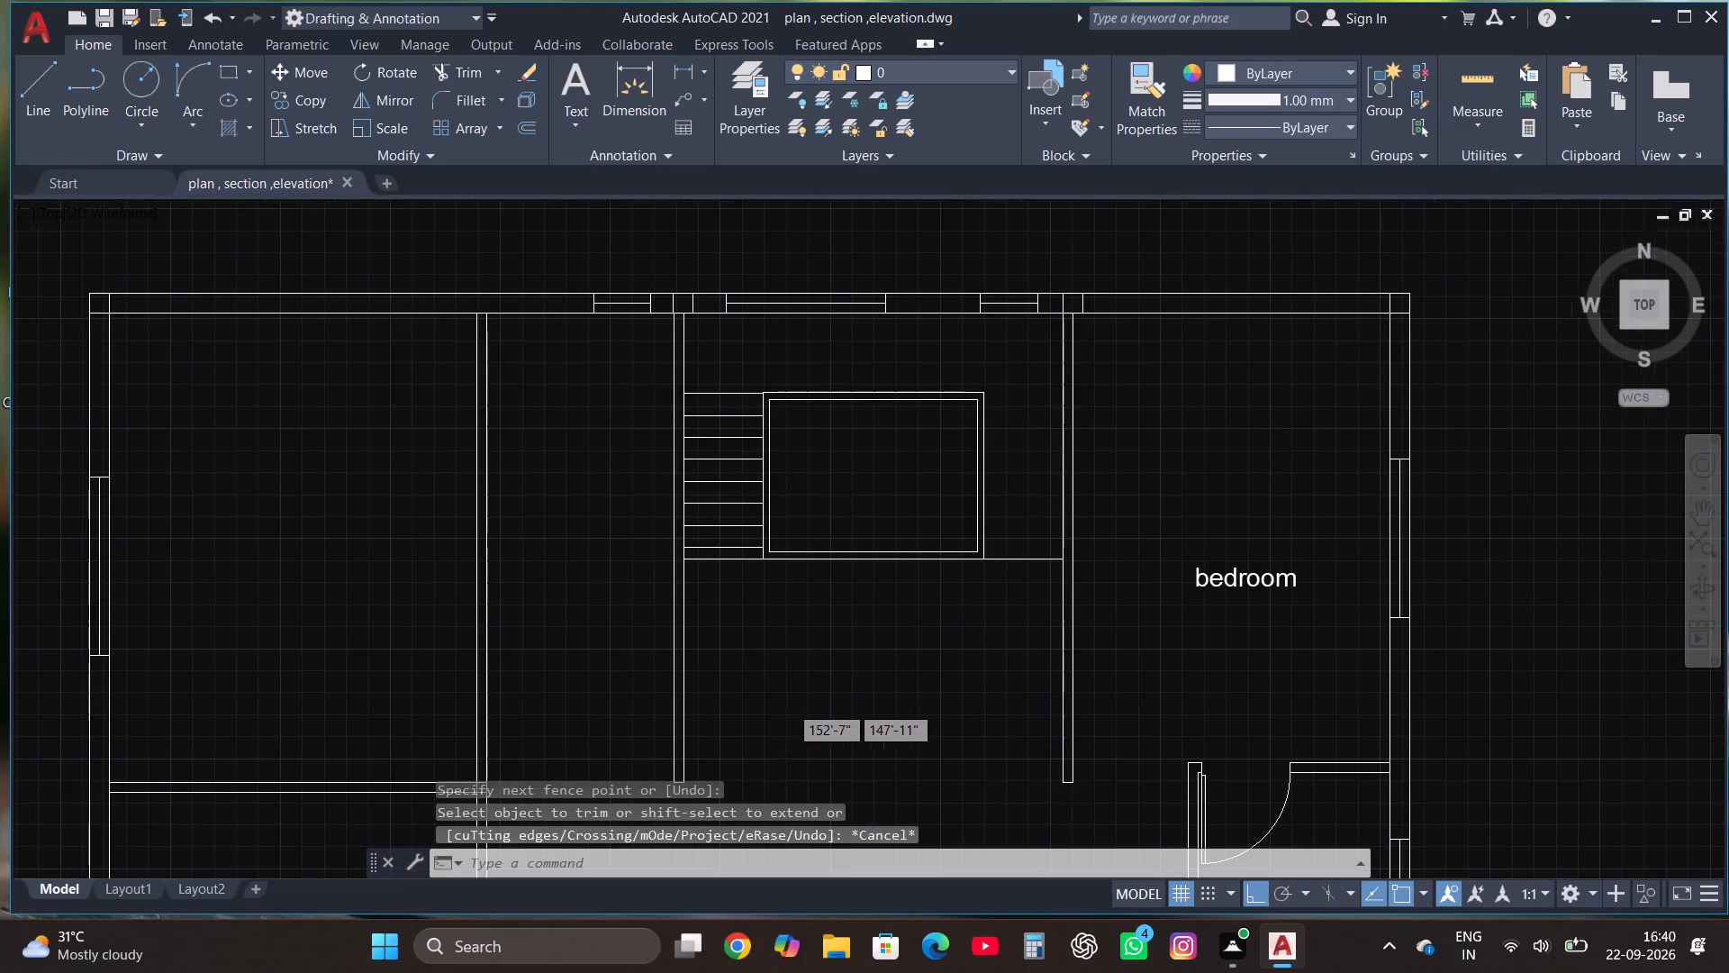
pyautogui.scroll(2, 715, 637)
pyautogui.scroll(1, 822, 546)
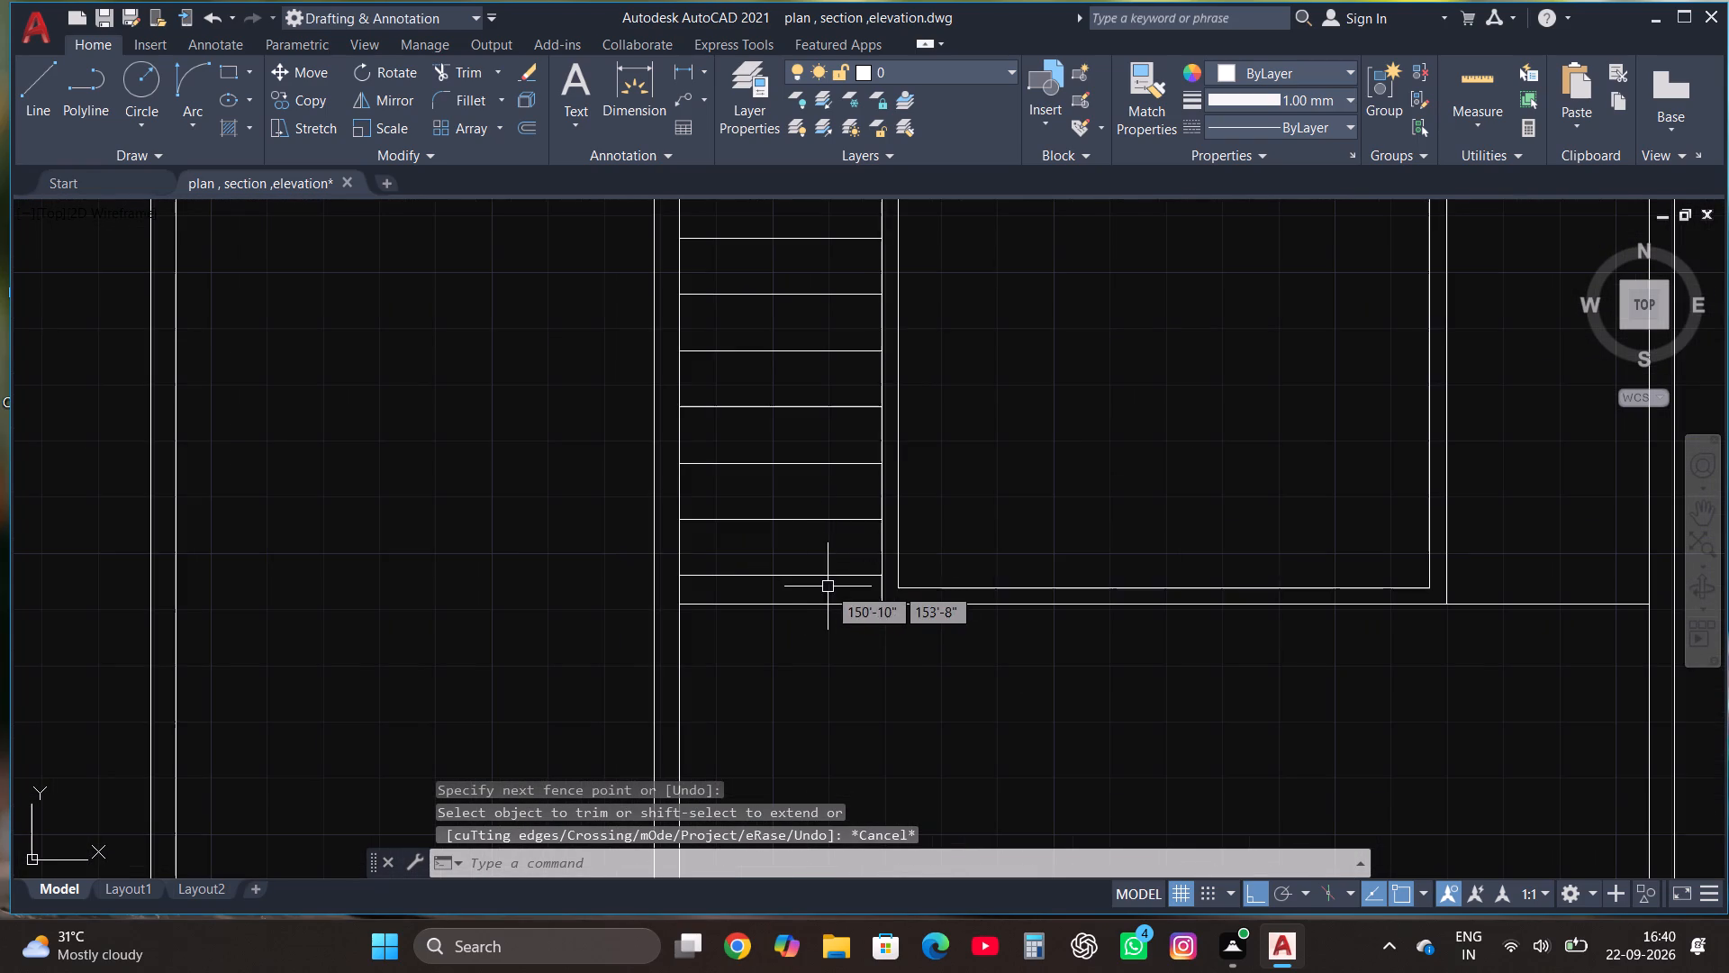
pyautogui.click(822, 577)
pyautogui.scroll(1, 822, 577)
pyautogui.click(747, 578)
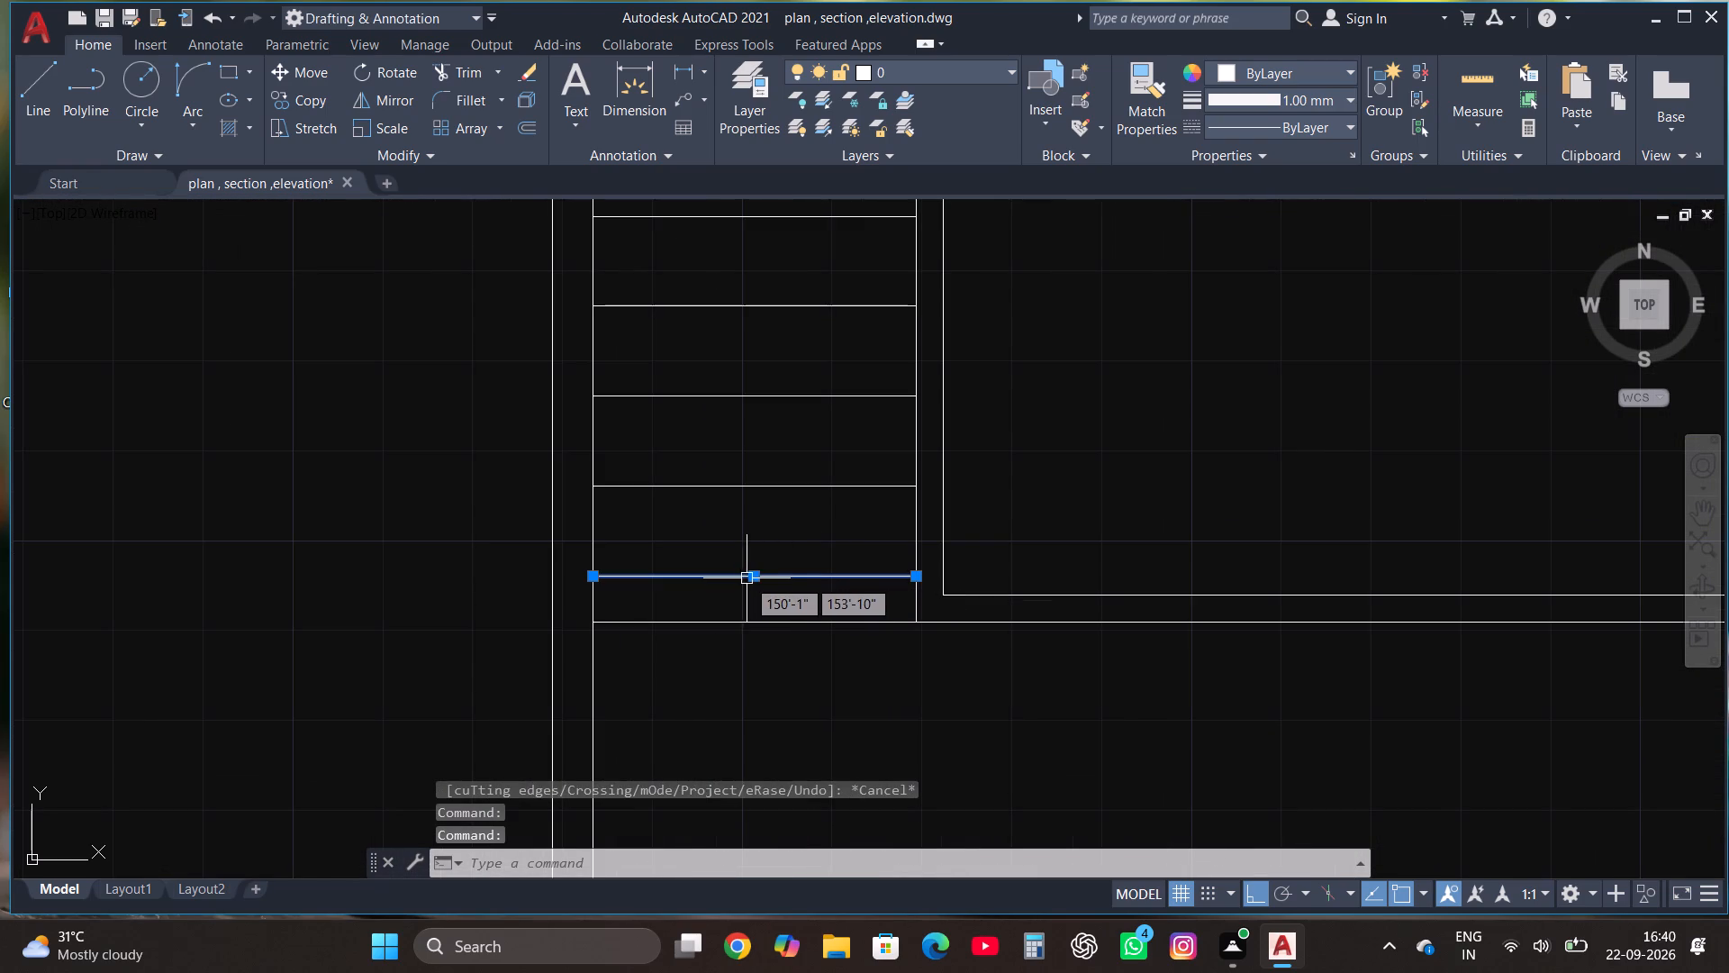
pyautogui.click(753, 577)
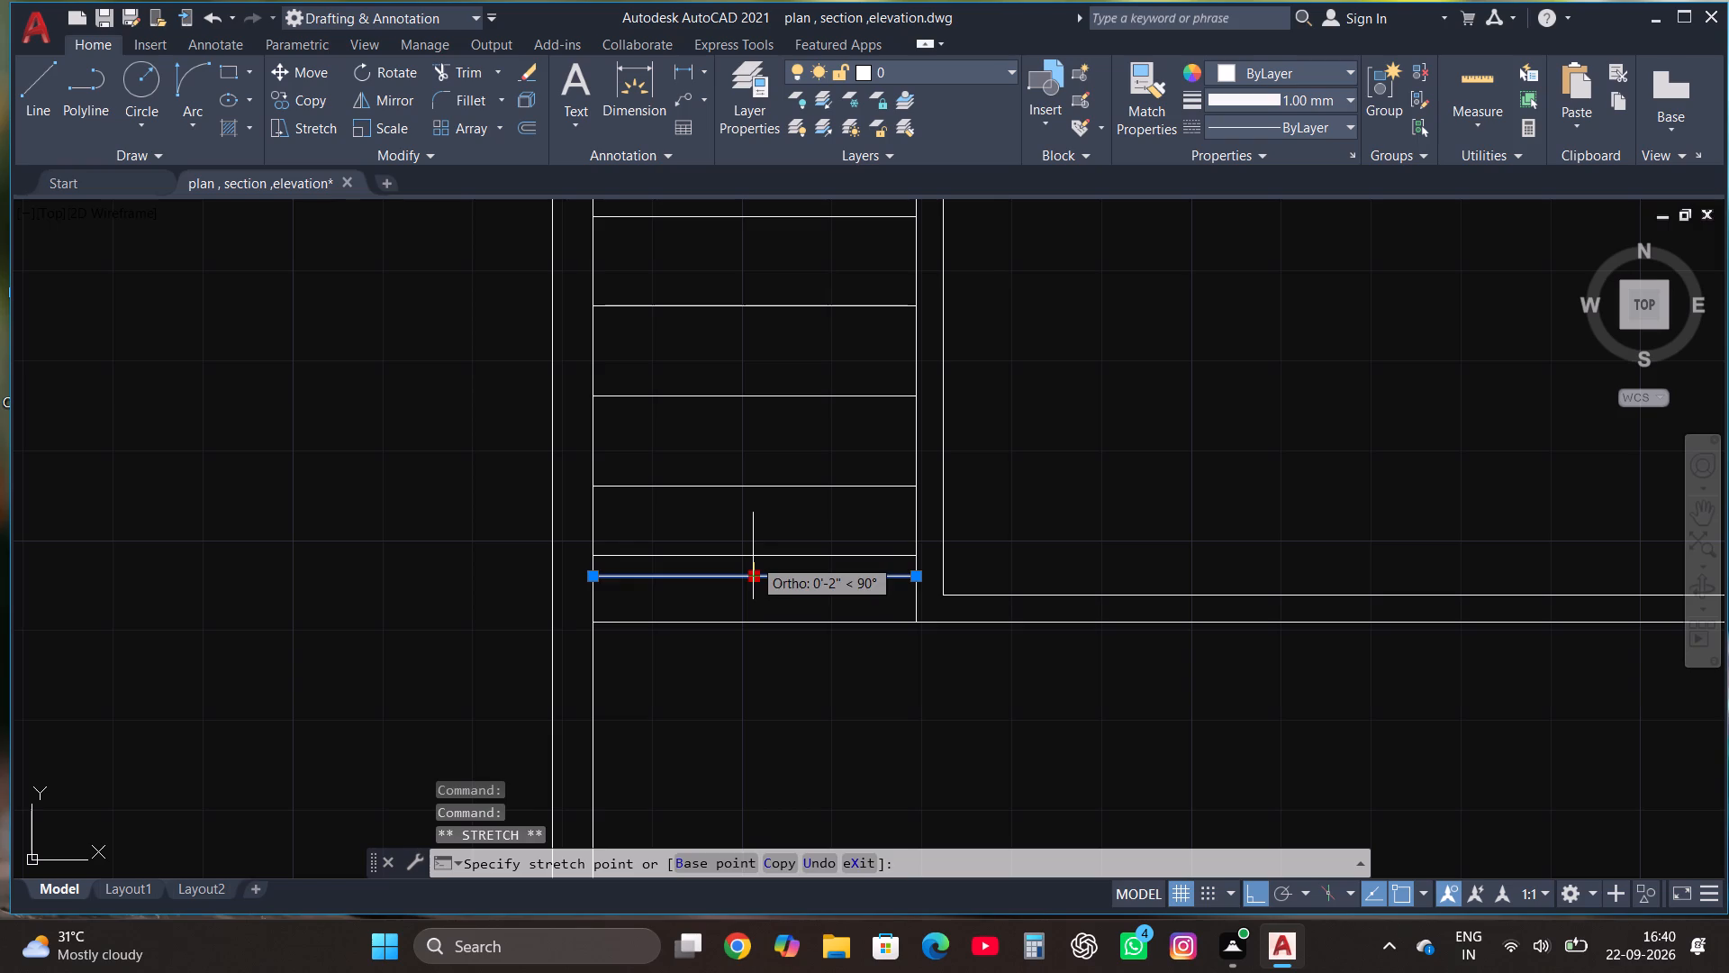
pyautogui.click(753, 556)
pyautogui.press('Escape')
pyautogui.scroll(-3, 782, 614)
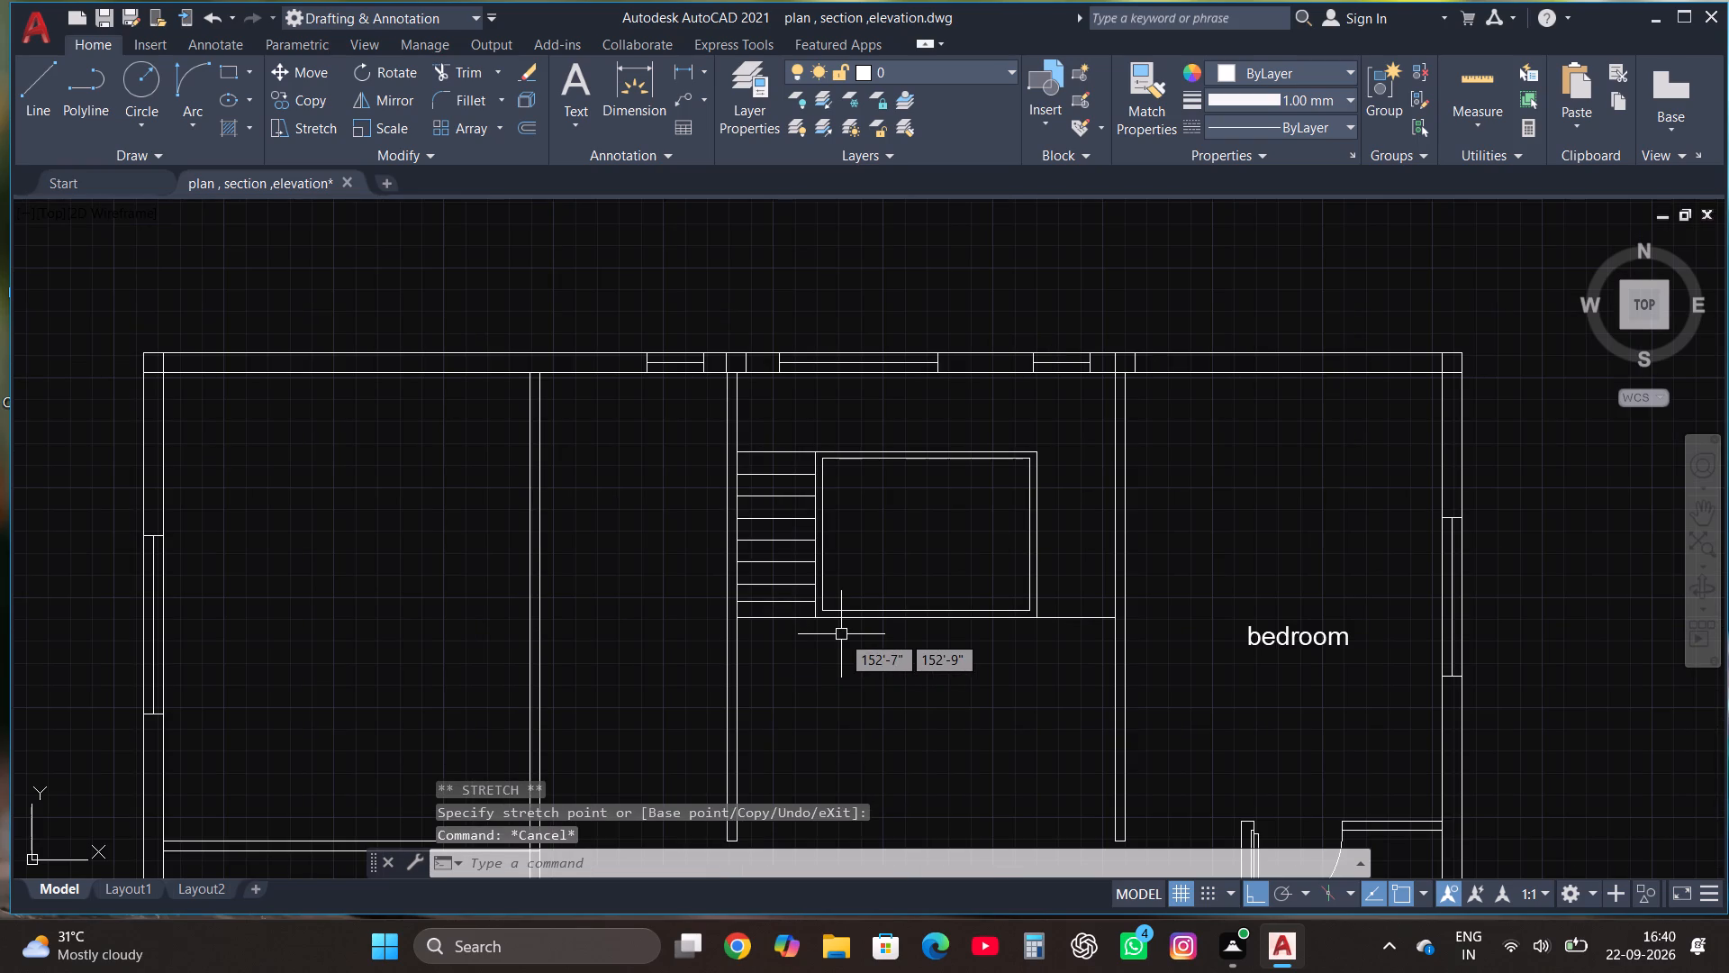
# Draw two vertical lines from the outer rectangle's northwest and northeast corners north into the exterior wall.
pyautogui.scroll(1, 883, 357)
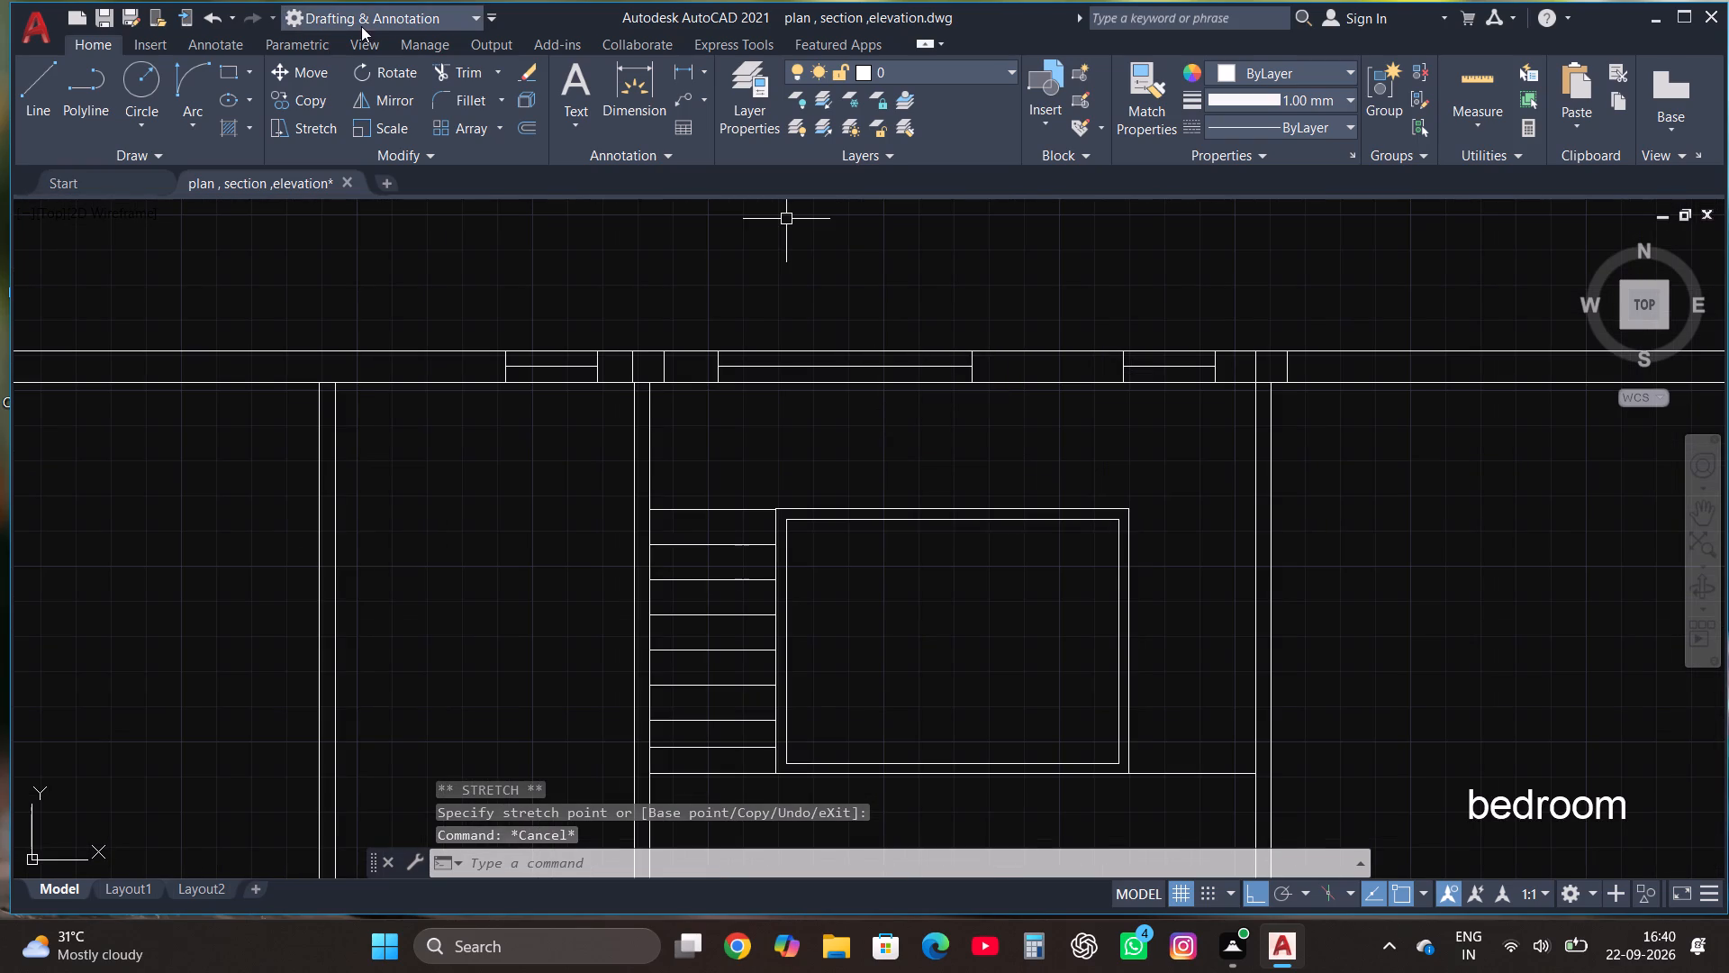
pyautogui.click(34, 96)
pyautogui.scroll(1, 762, 441)
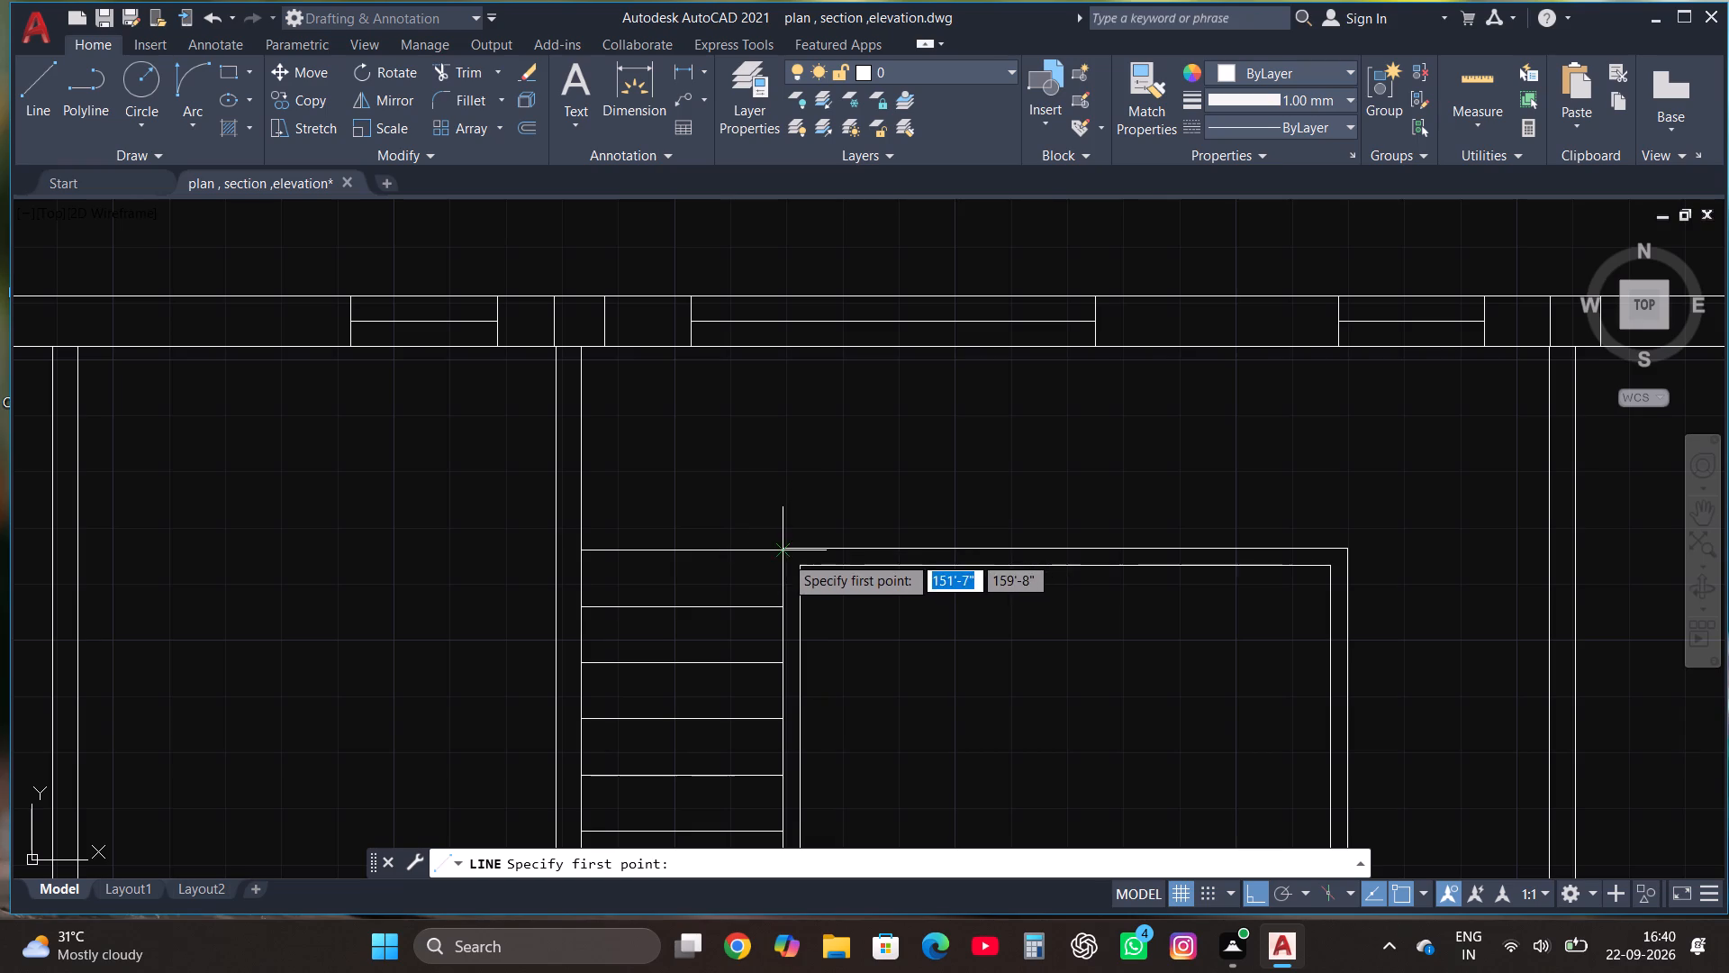
pyautogui.click(784, 555)
pyautogui.scroll(2, 768, 318)
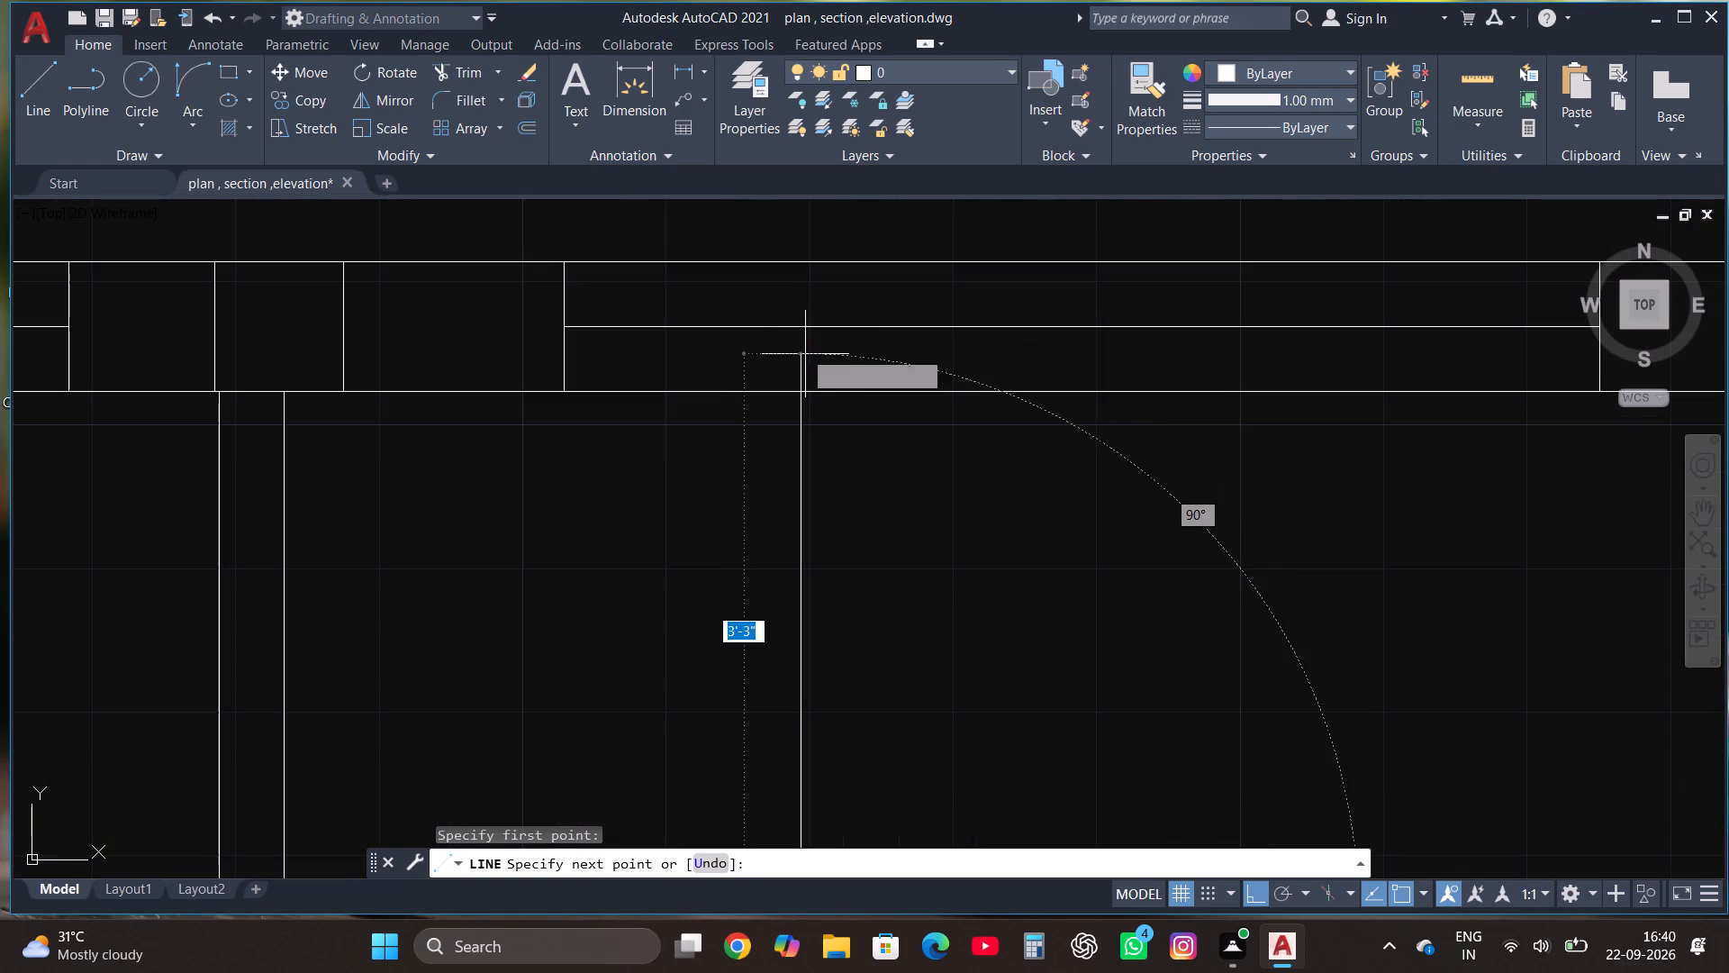
pyautogui.click(808, 359)
pyautogui.click(47, 111)
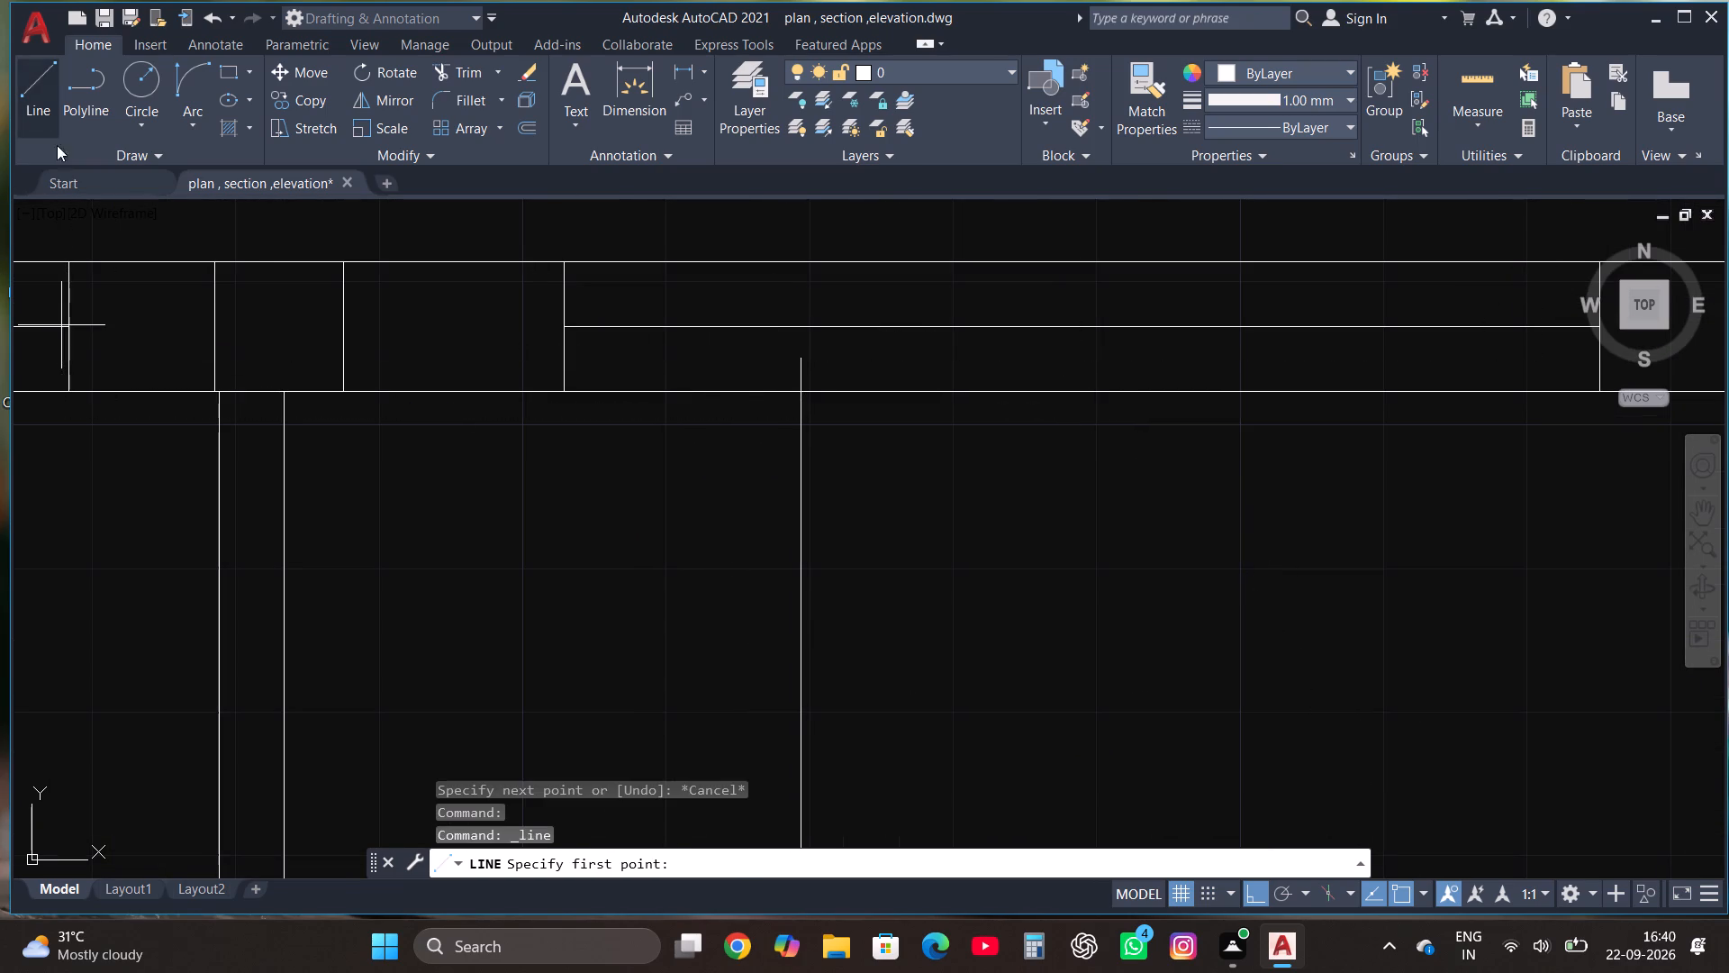
pyautogui.scroll(-1, 196, 291)
pyautogui.scroll(-1, 548, 378)
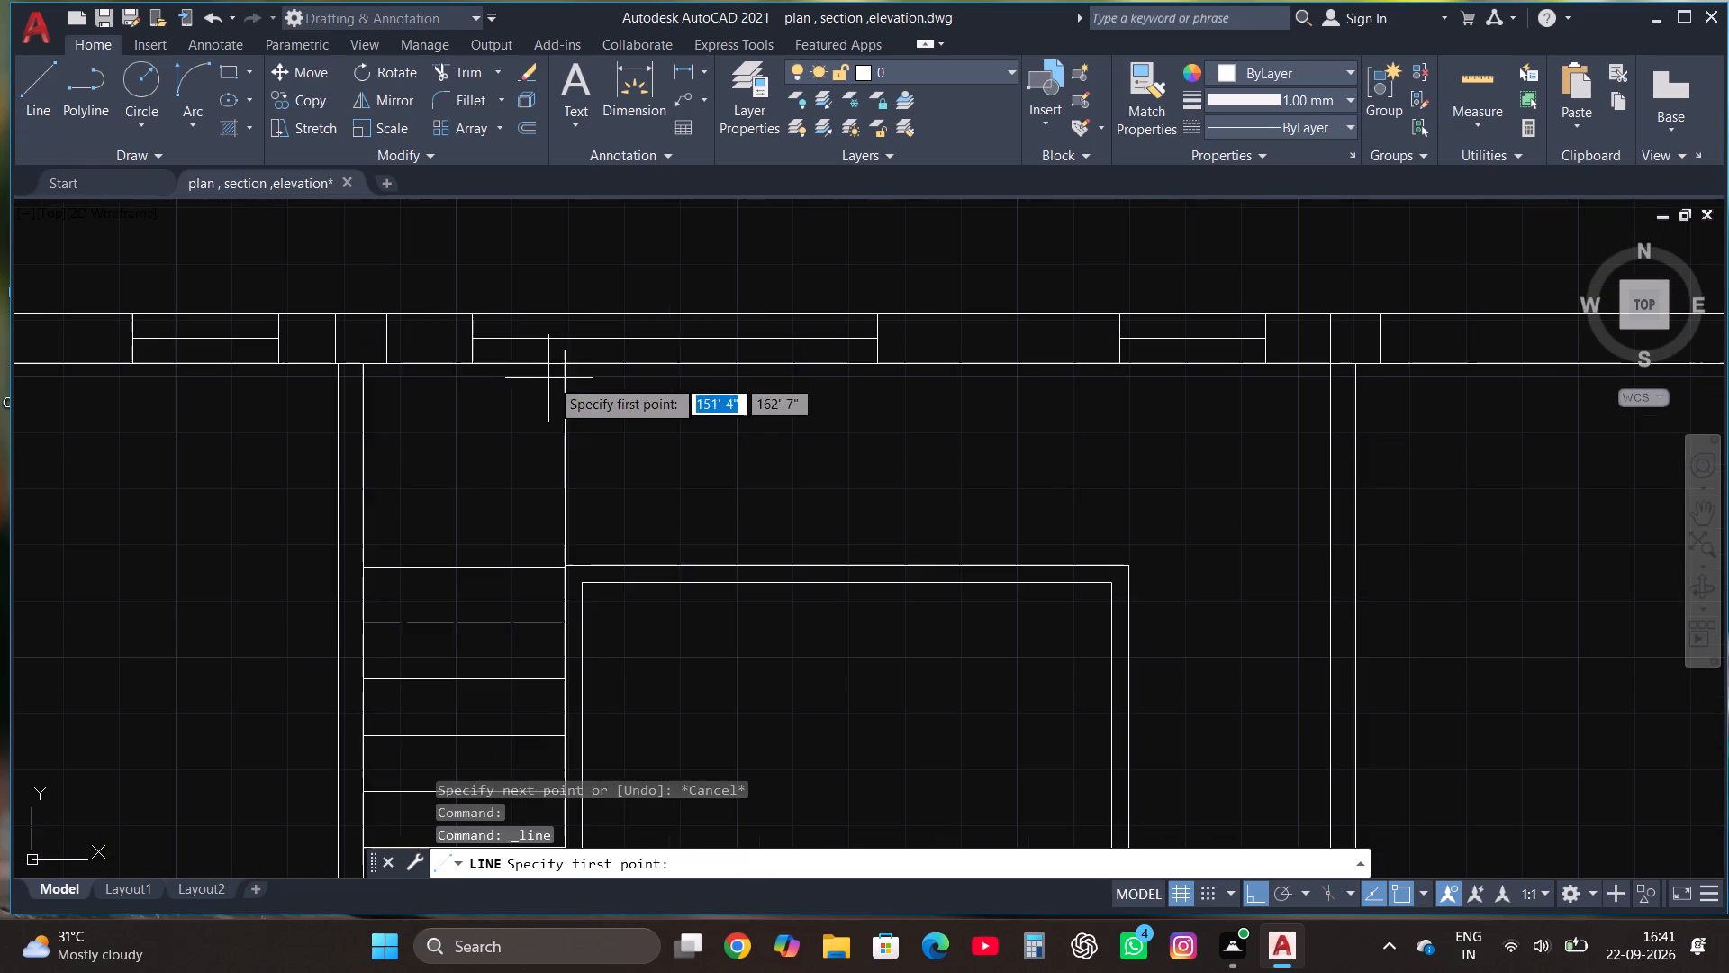
pyautogui.click(1129, 568)
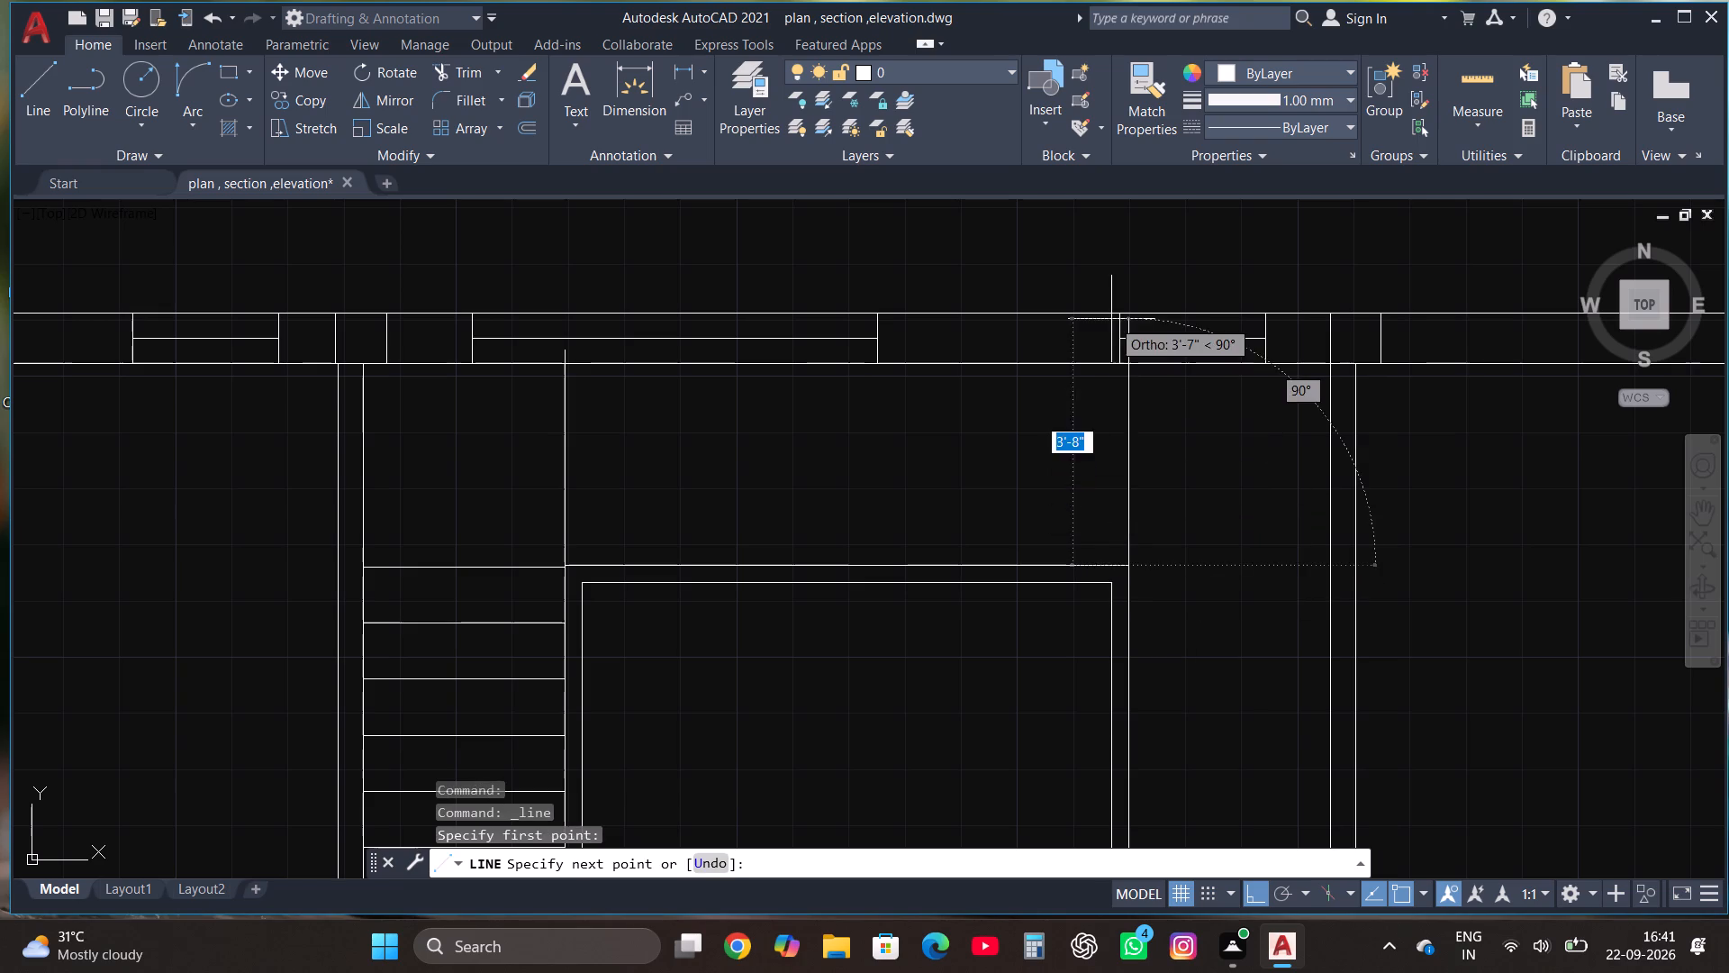
pyautogui.scroll(2, 1111, 319)
pyautogui.click(1163, 387)
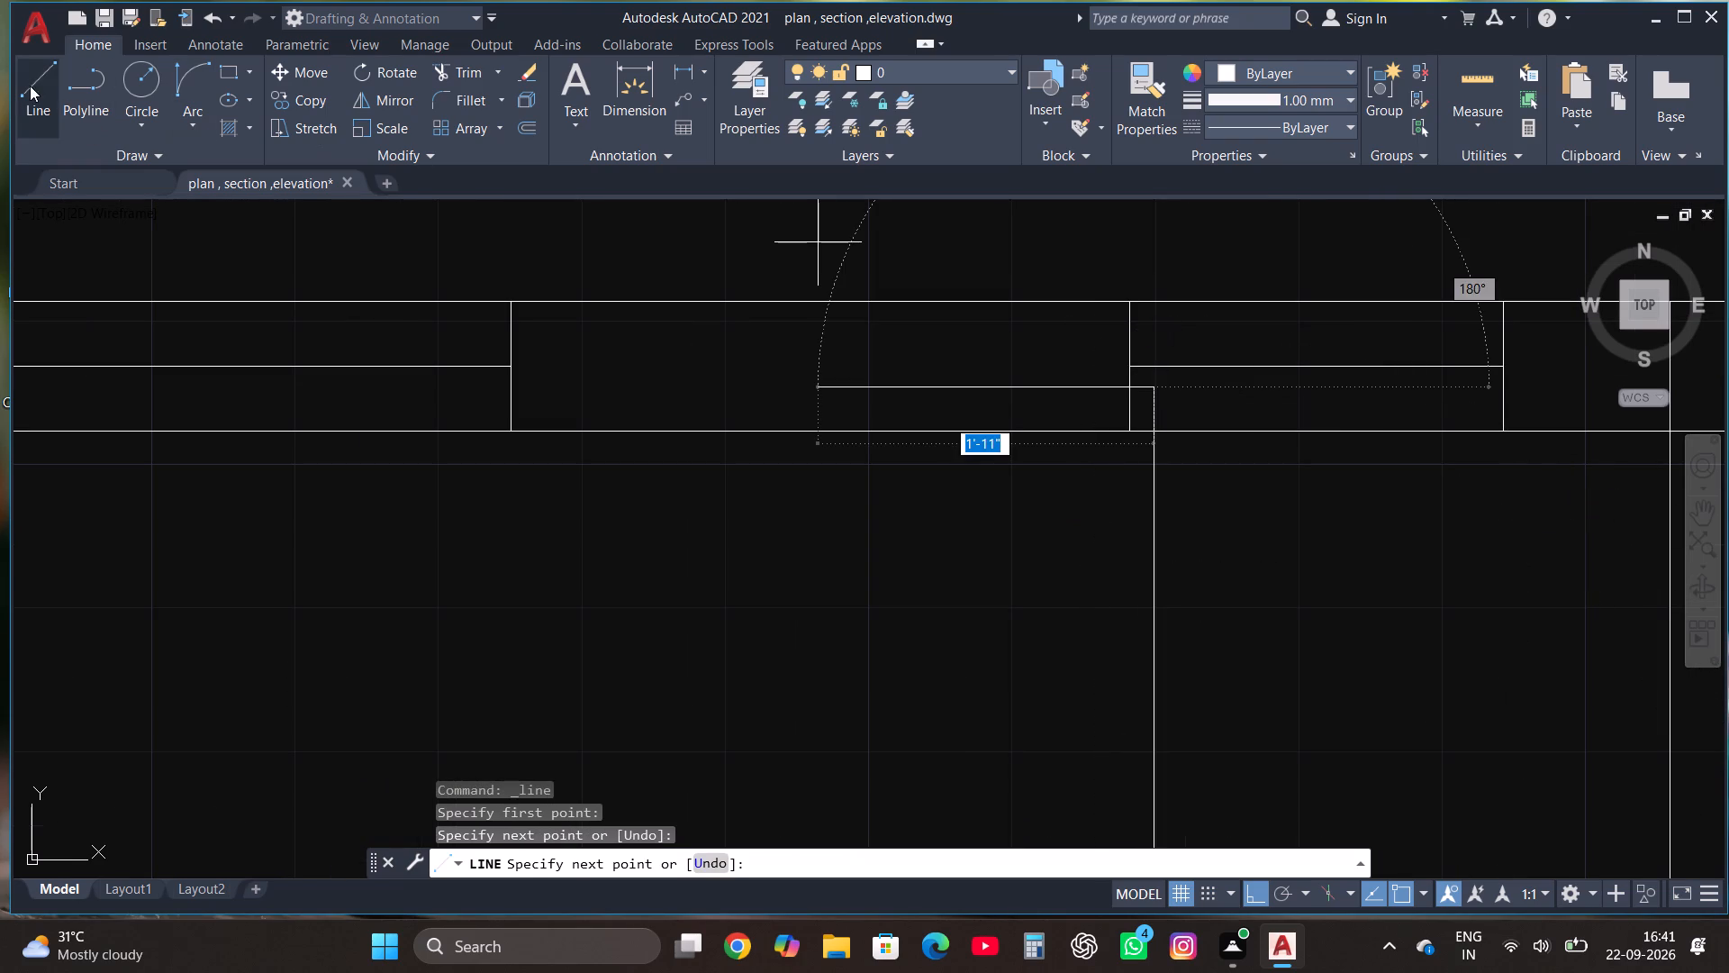
# Draw a horizontal line about 3'-3" long from the outer rectangle's northeast corner east into the room's eastern wall.
pyautogui.click(29, 81)
pyautogui.scroll(-4, 297, 281)
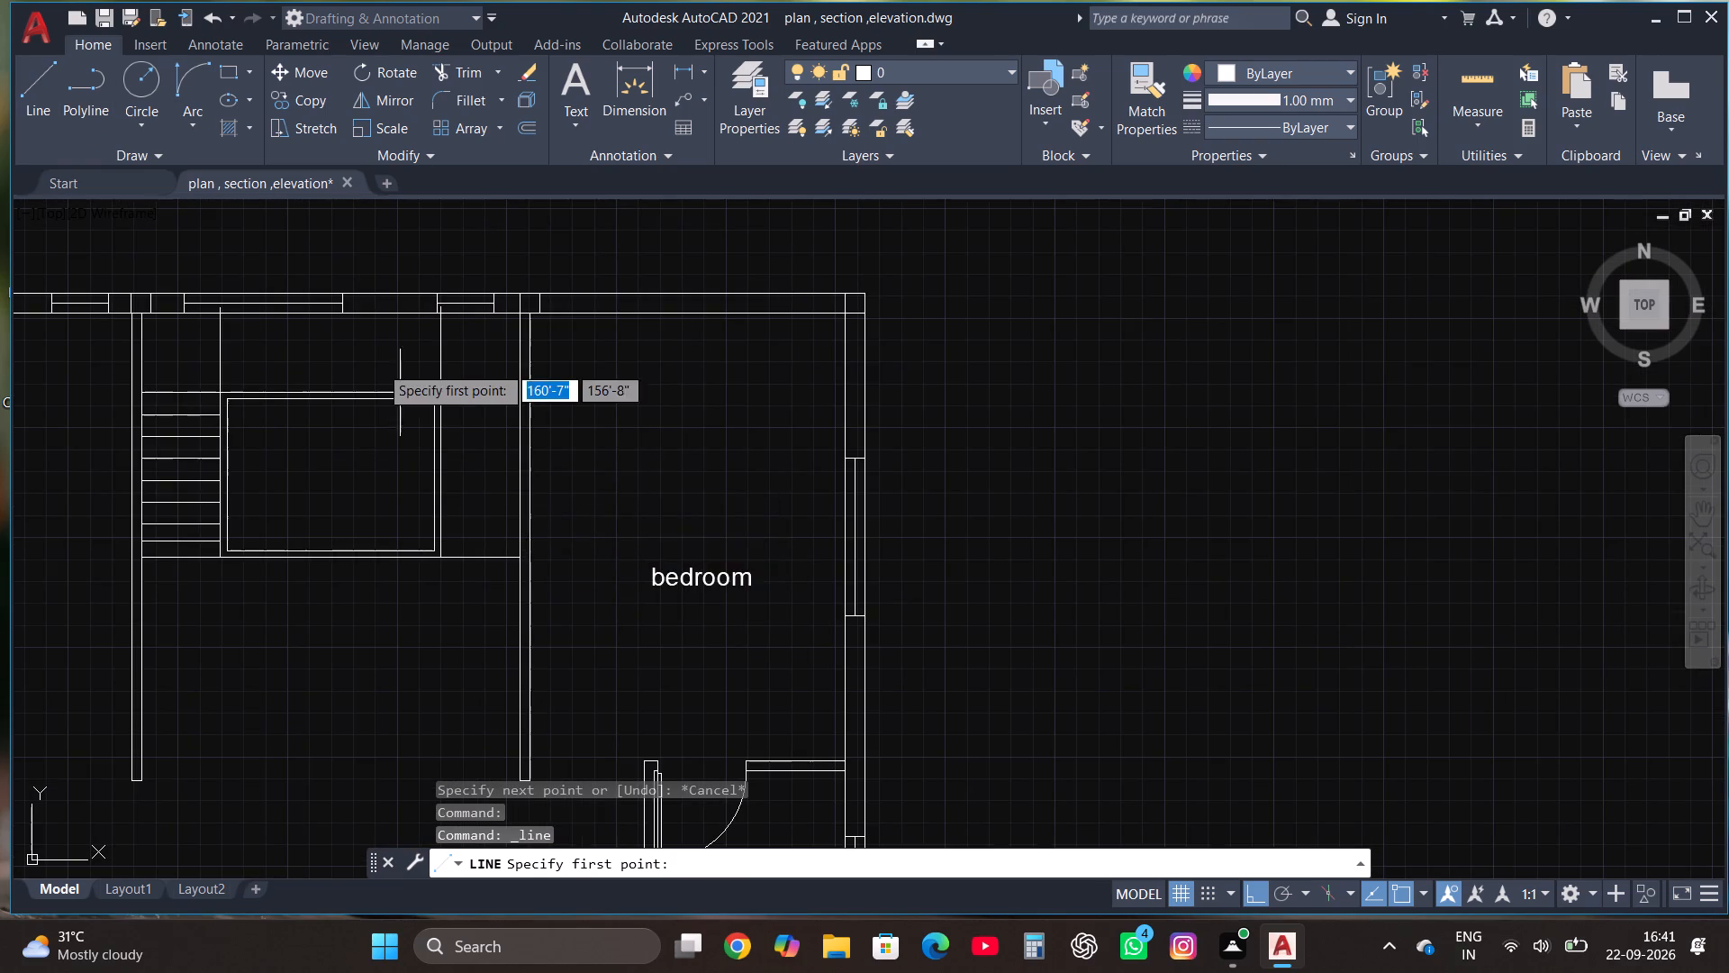
pyautogui.scroll(3, 350, 344)
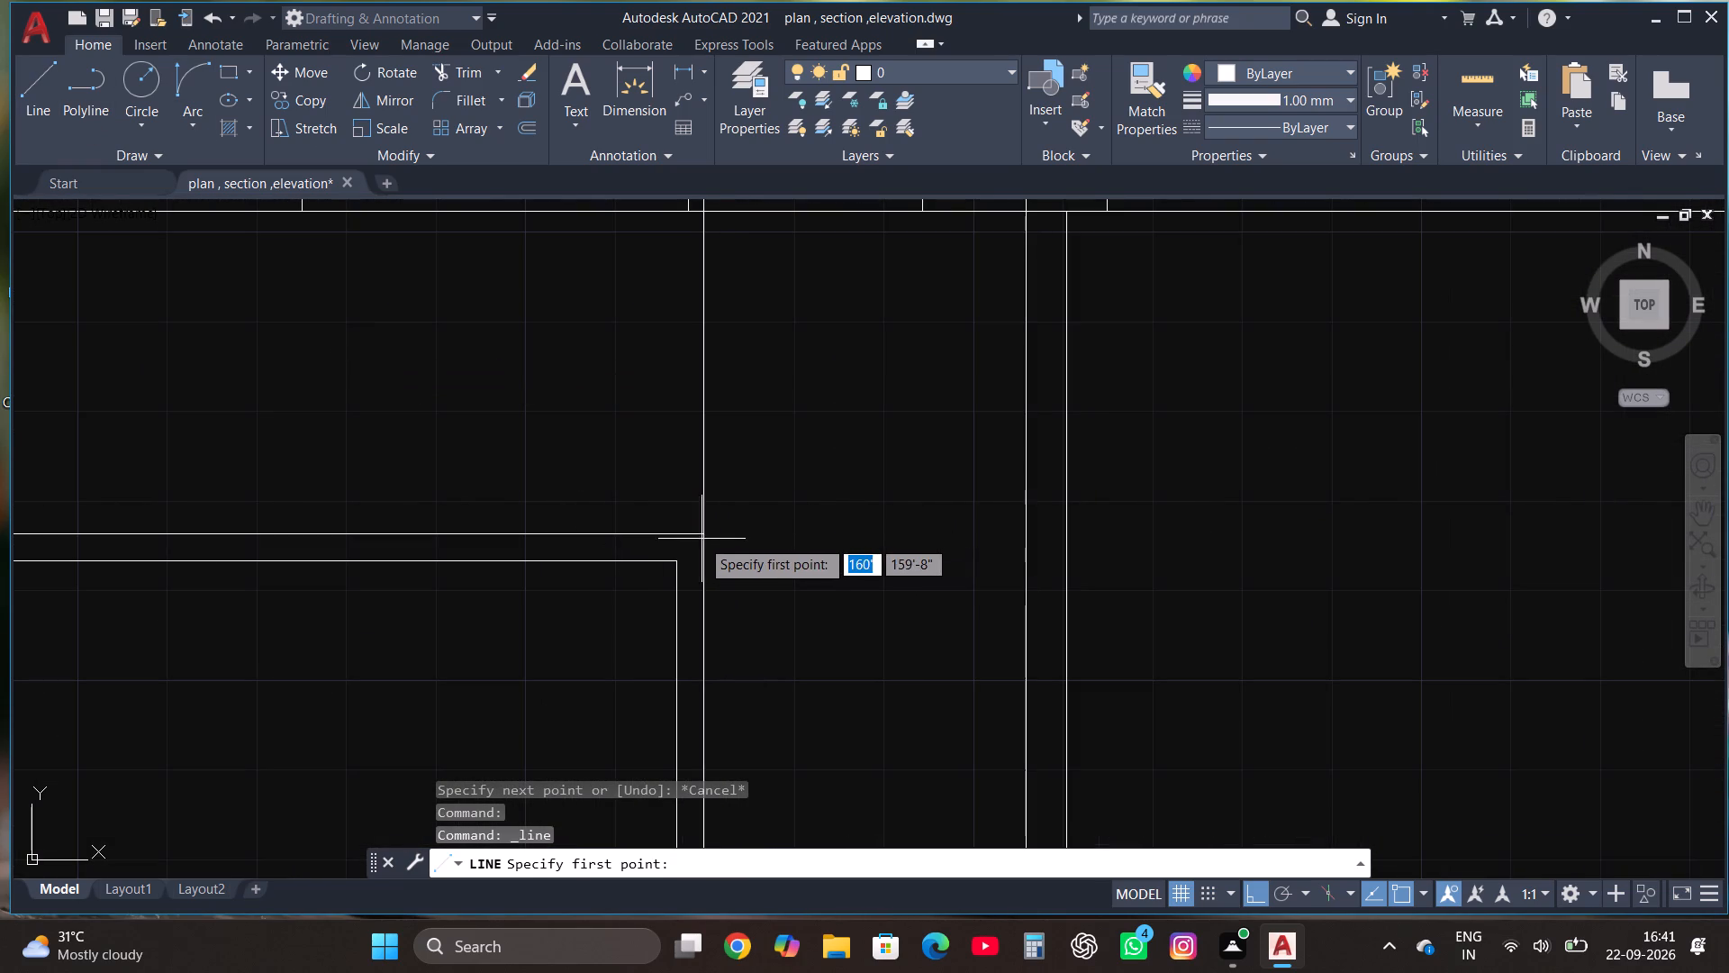
pyautogui.click(699, 539)
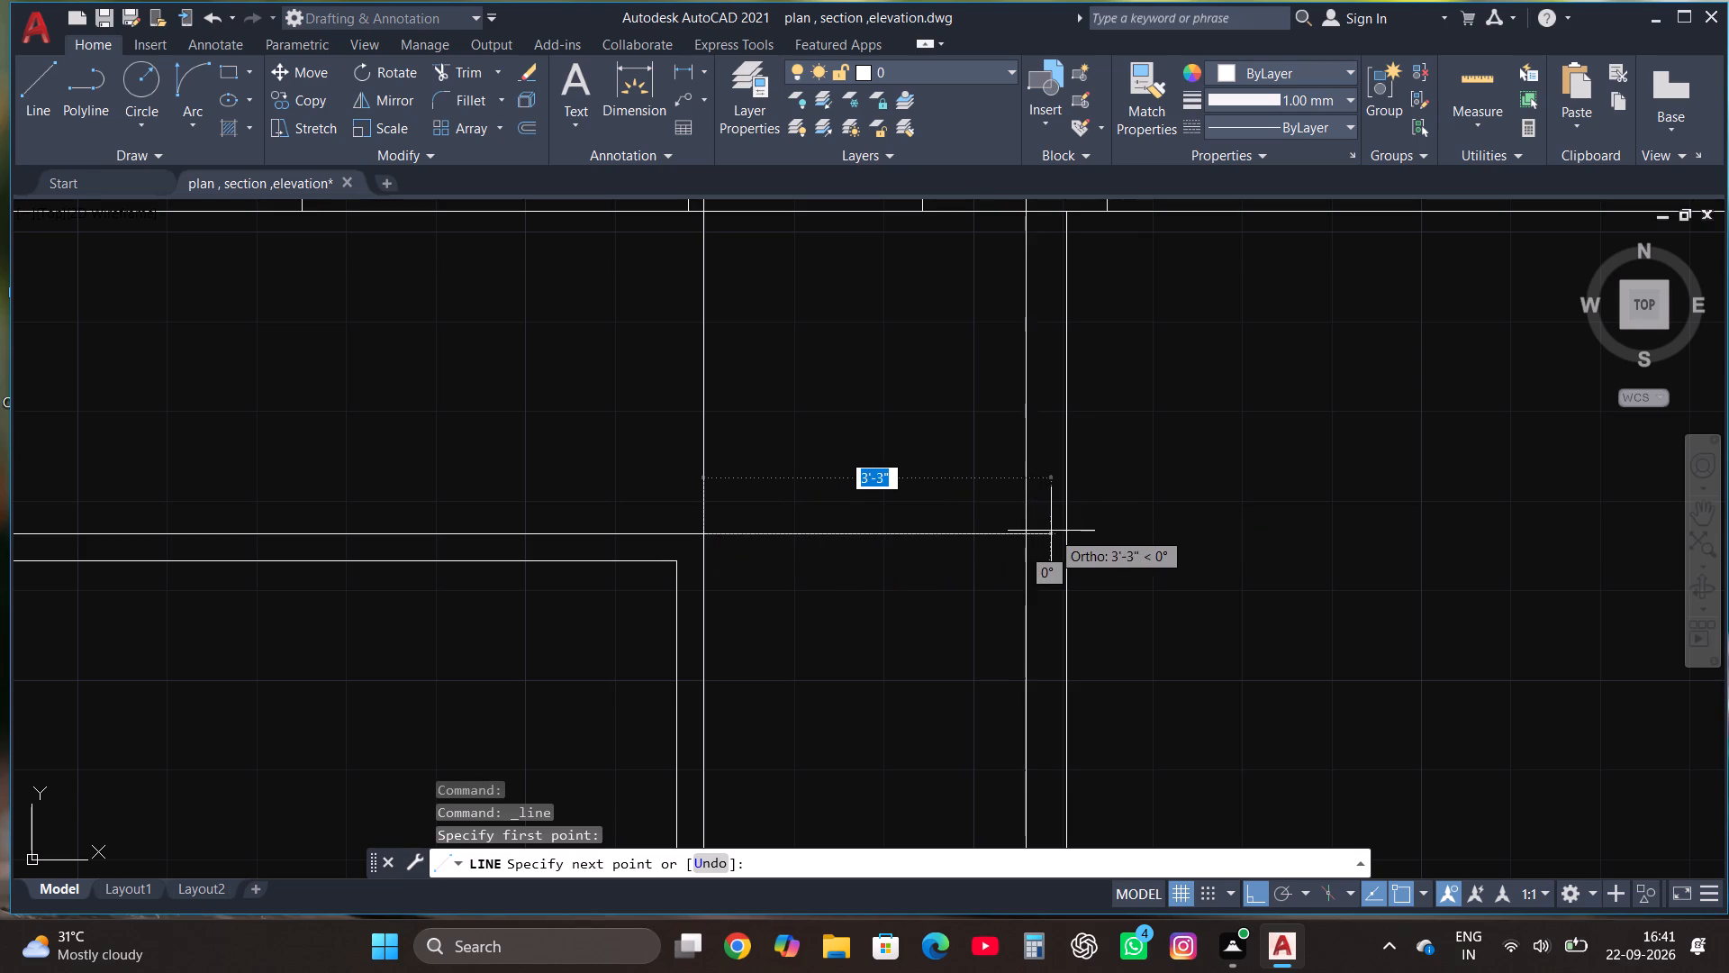
pyautogui.click(1051, 531)
pyautogui.scroll(-2, 964, 400)
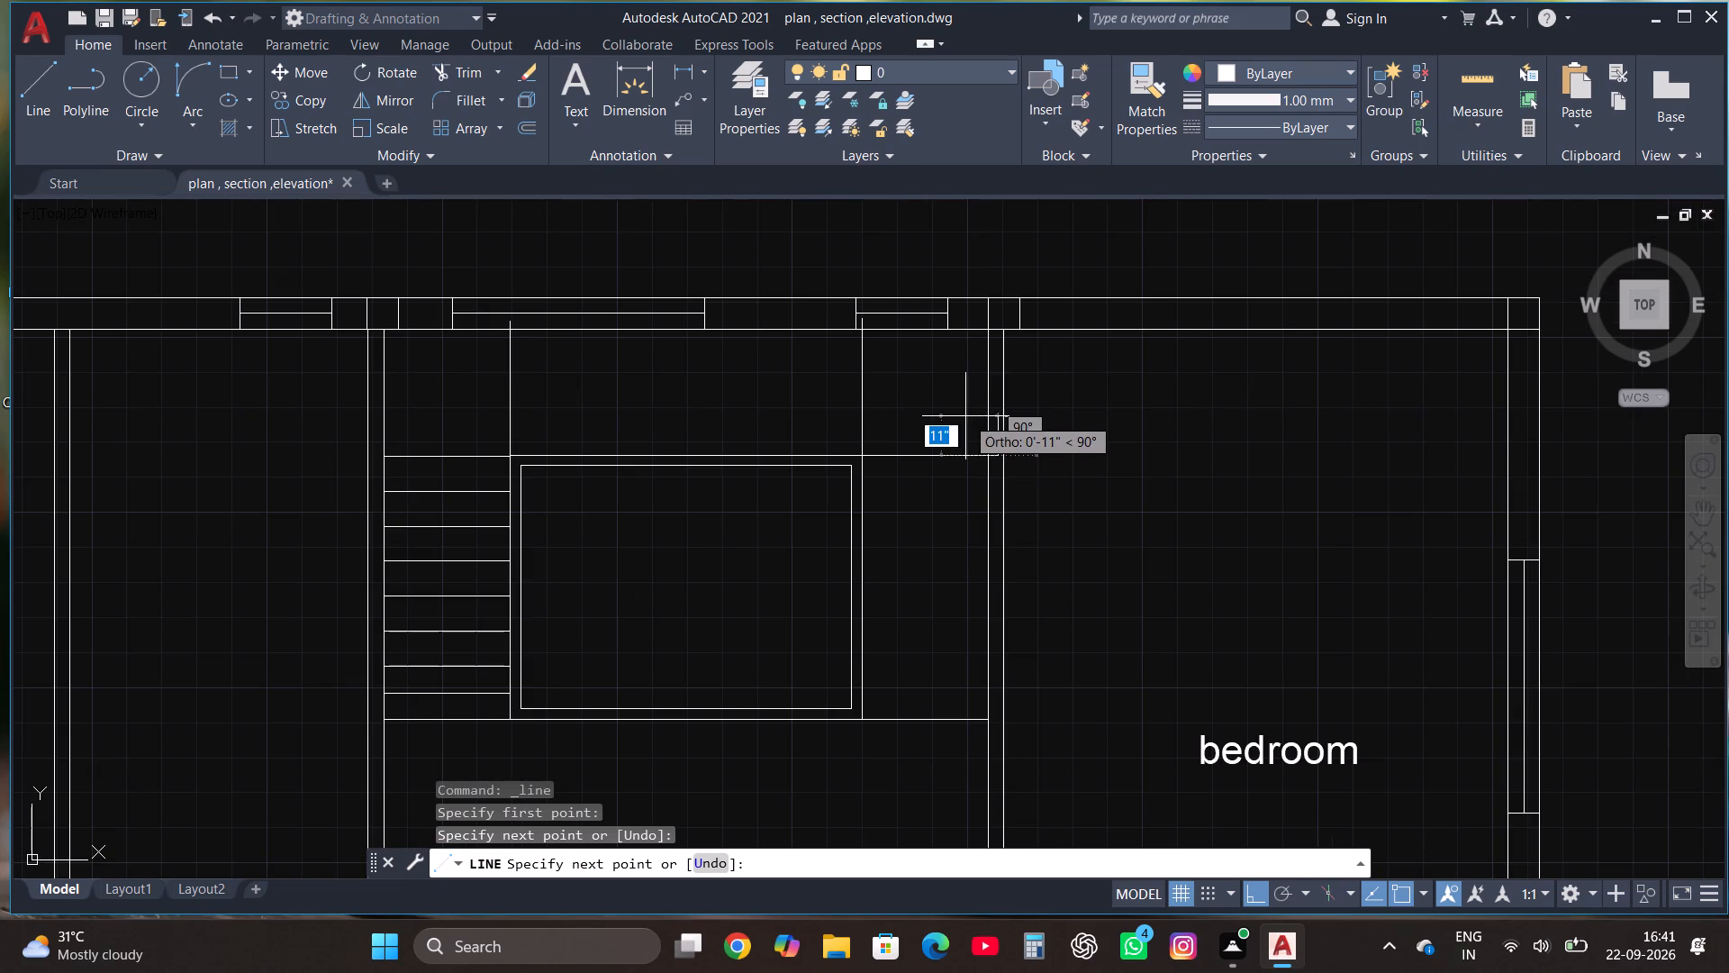
pyautogui.press('Escape')
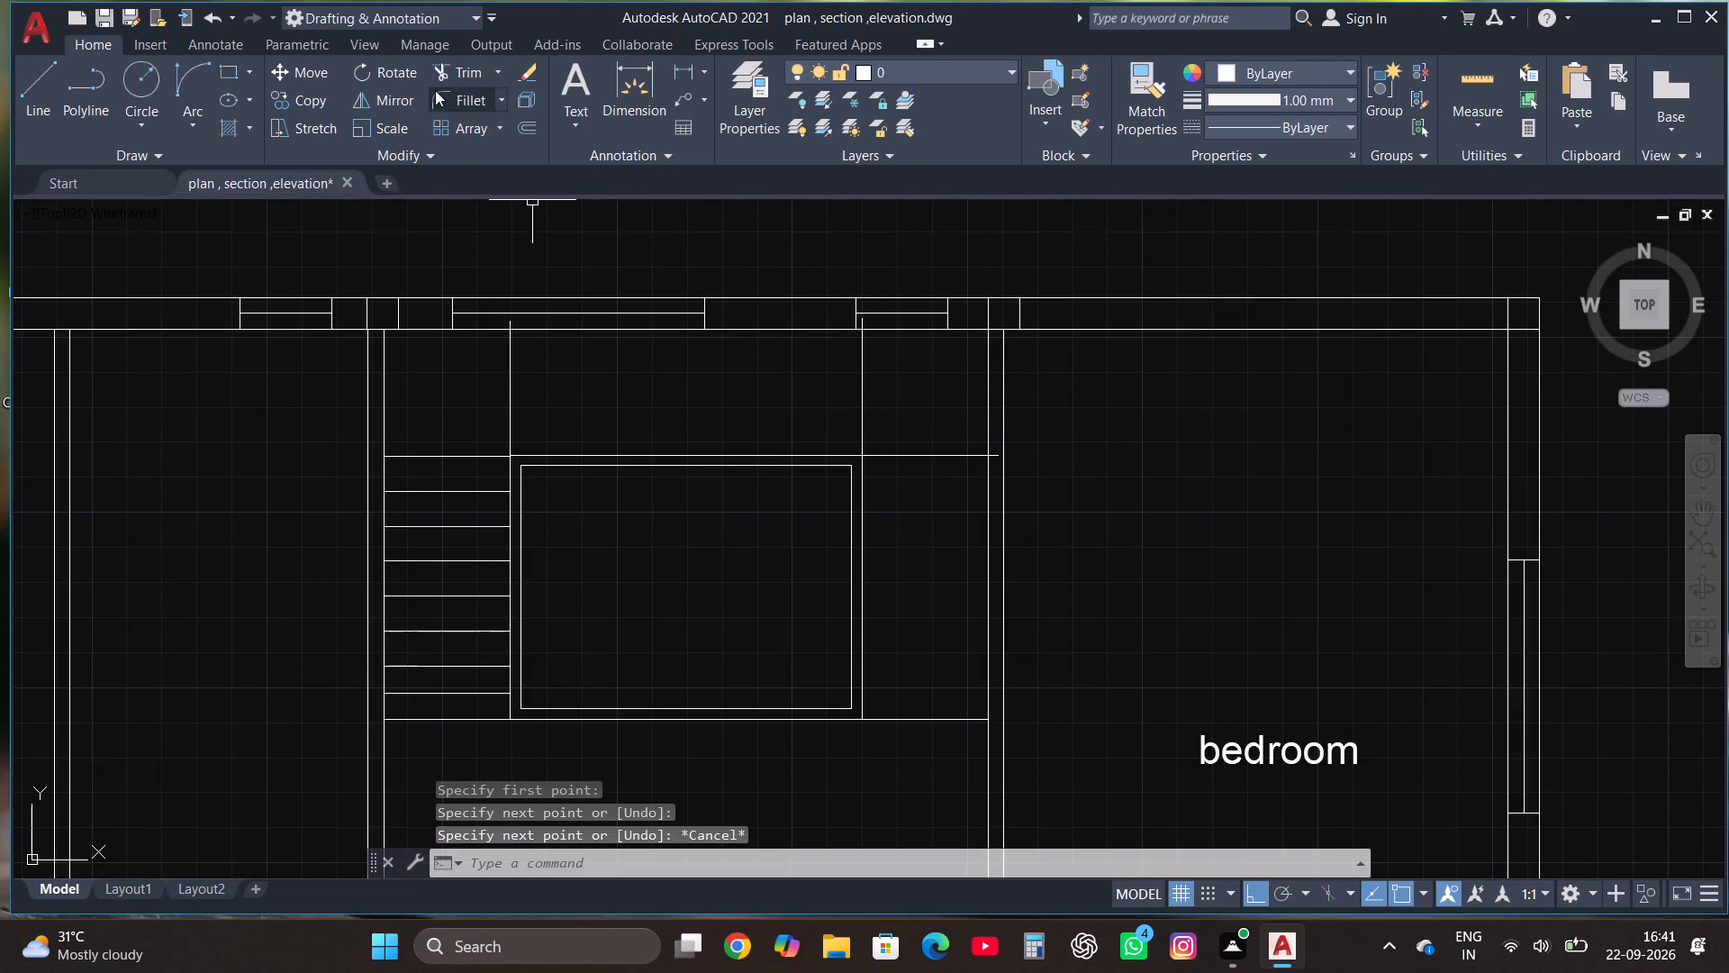
# Trim the overshooting ends of the two vertical lines at the north wall and the horizontal line at the east wall.
pyautogui.click(453, 79)
pyautogui.scroll(1, 519, 335)
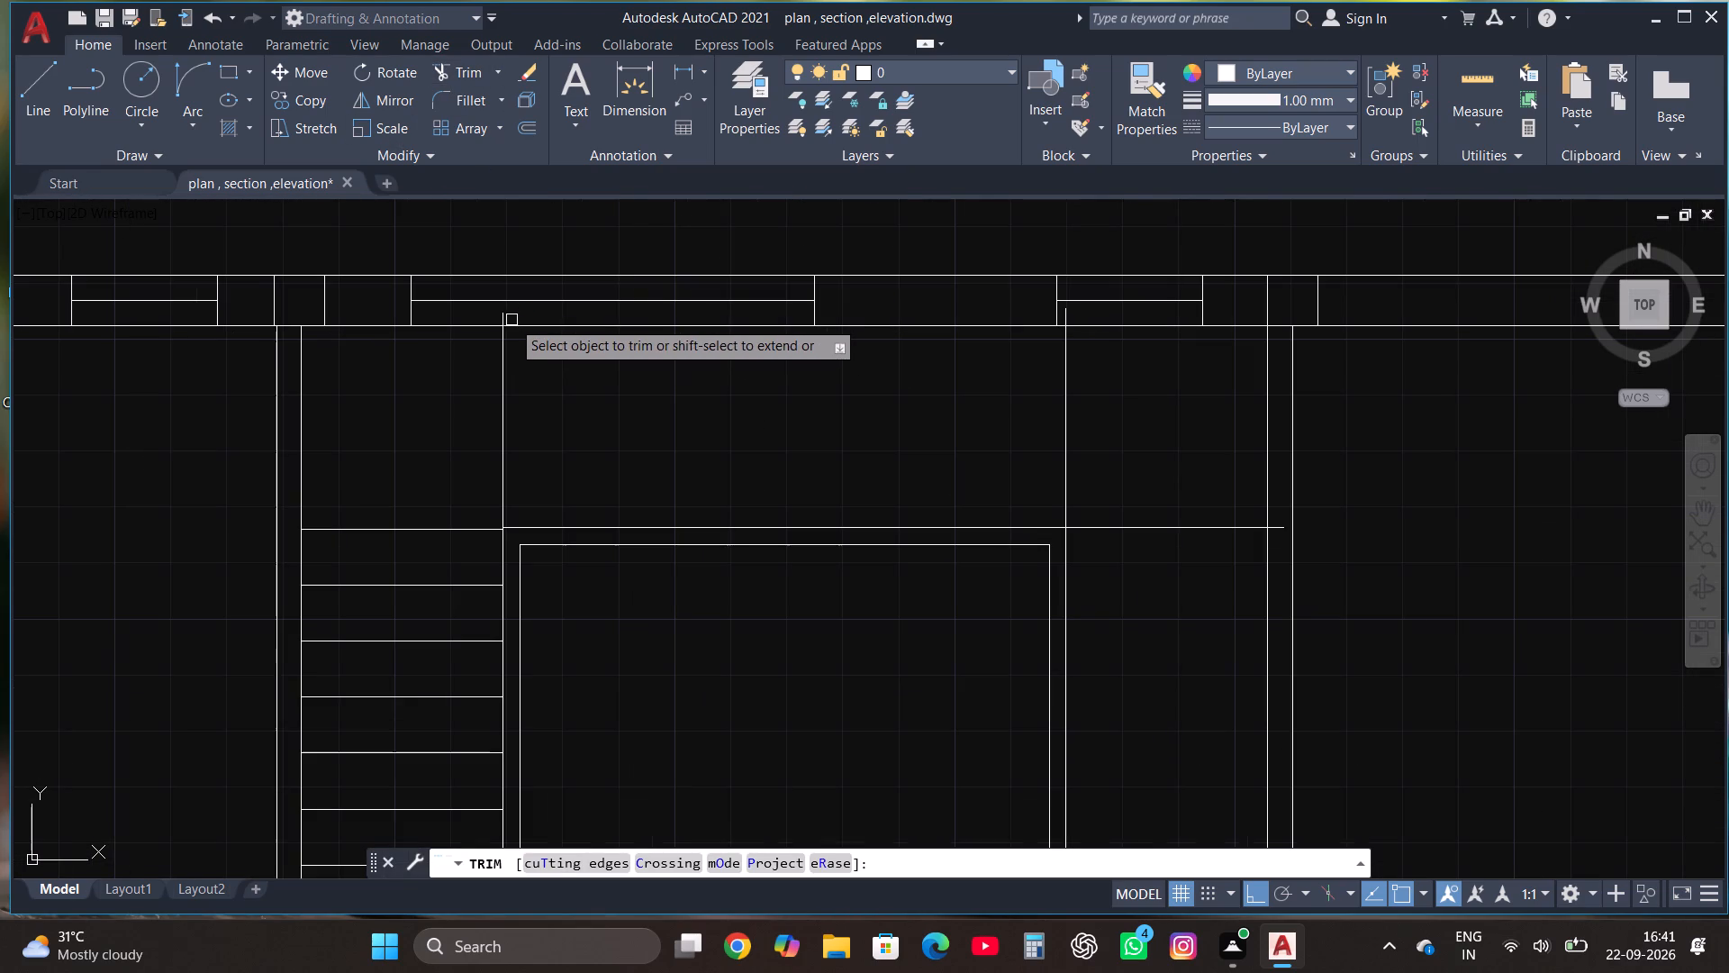
pyautogui.click(493, 315)
pyautogui.click(523, 314)
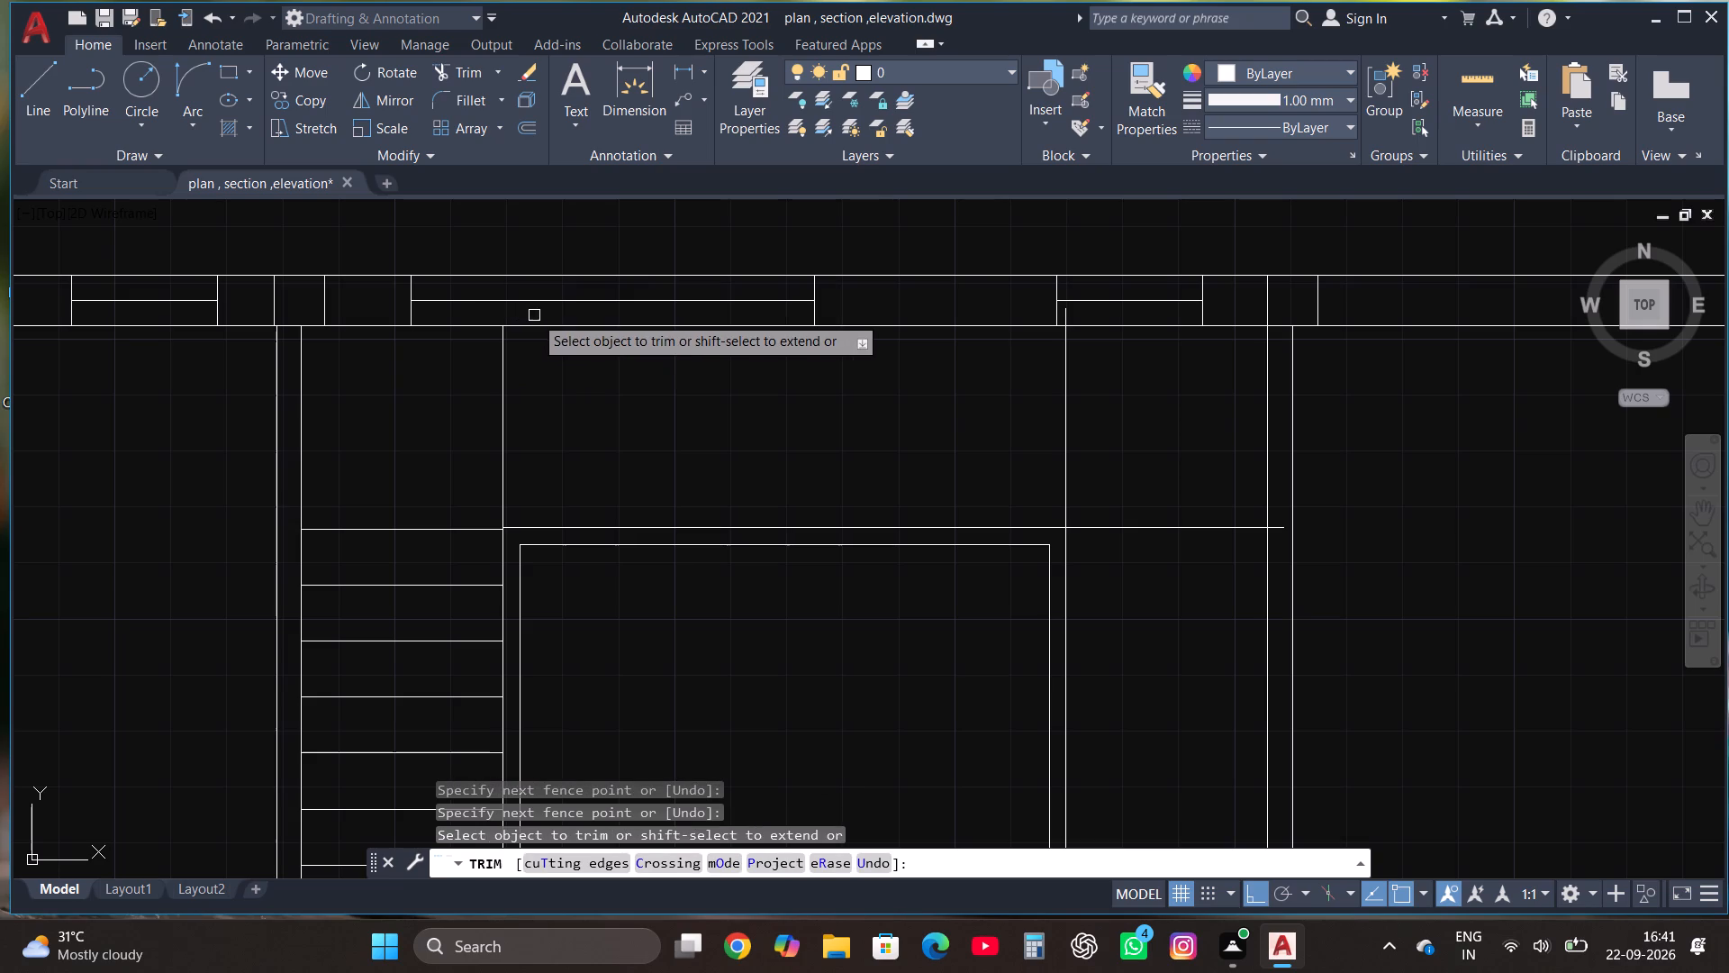
pyautogui.scroll(2, 1093, 308)
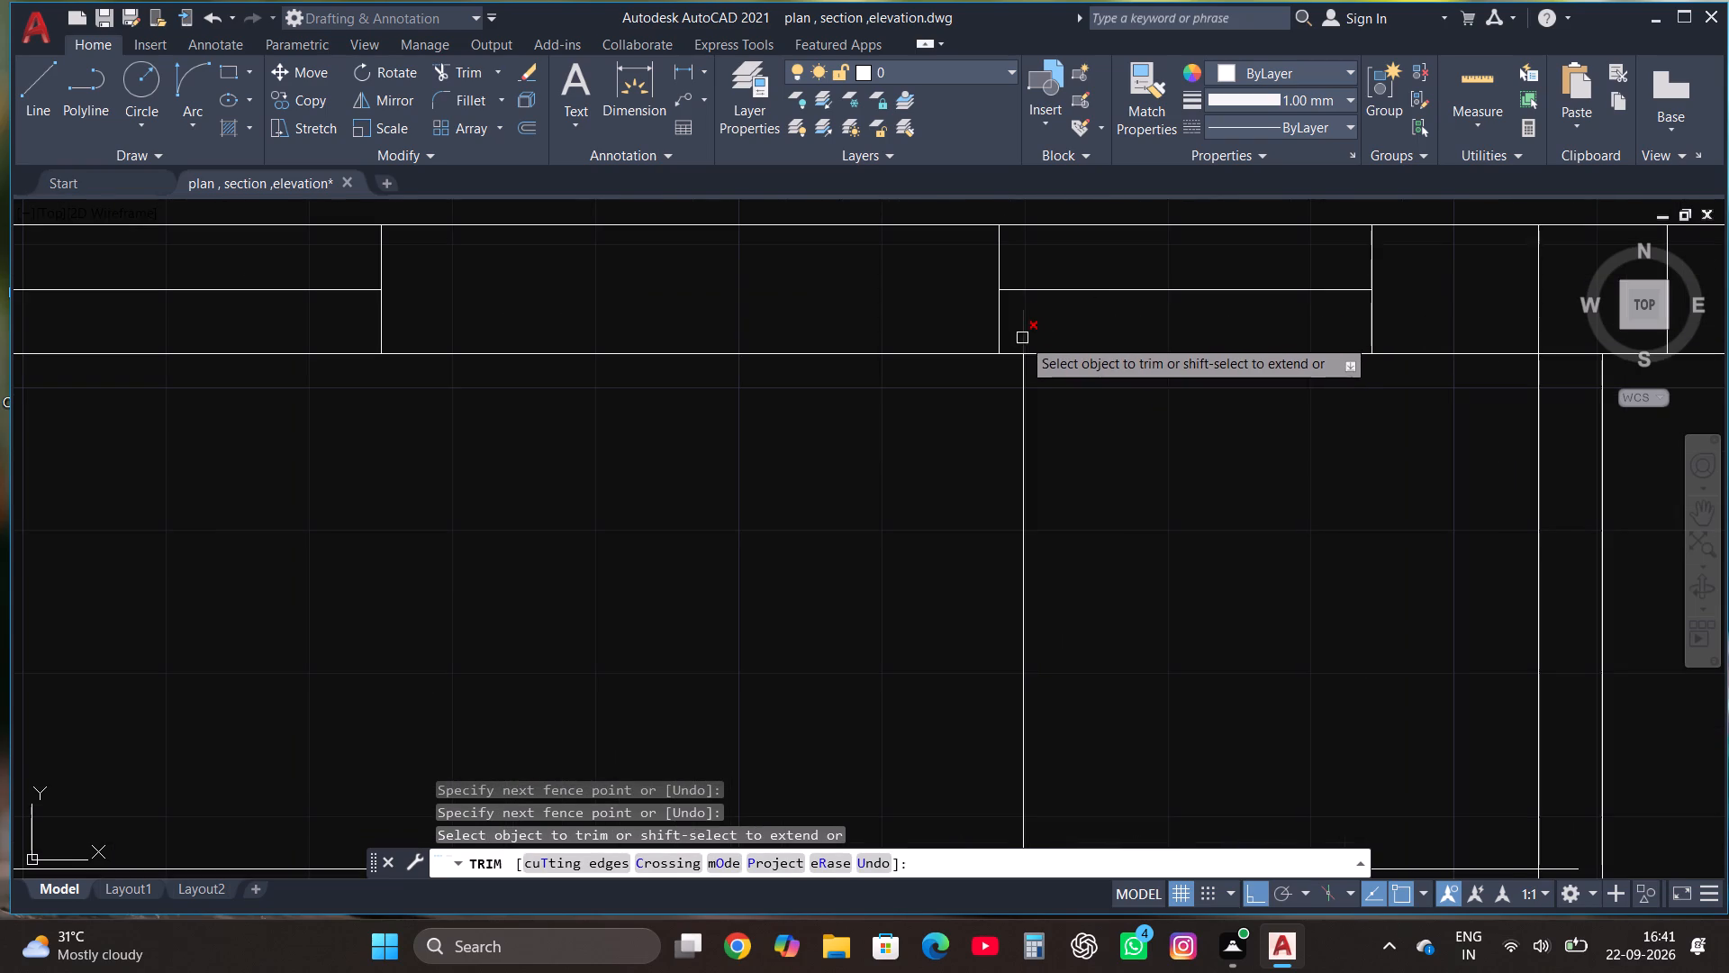
pyautogui.click(1020, 338)
pyautogui.scroll(-2, 1018, 357)
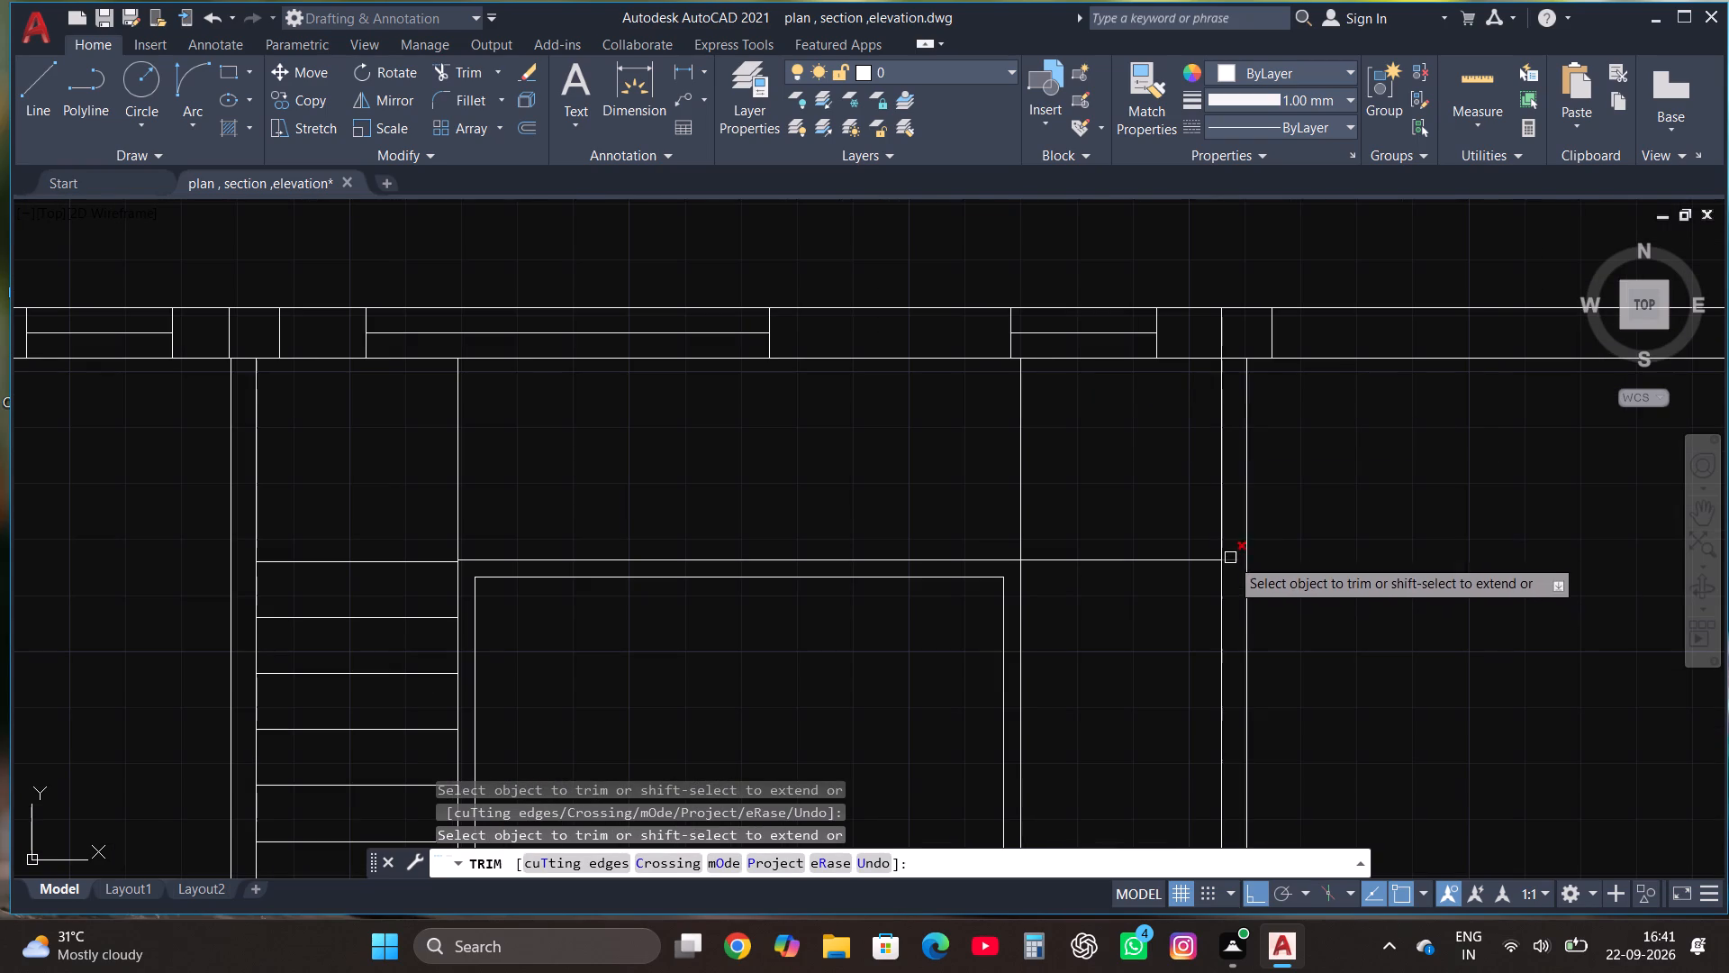
pyautogui.click(1231, 559)
pyautogui.press('Escape')
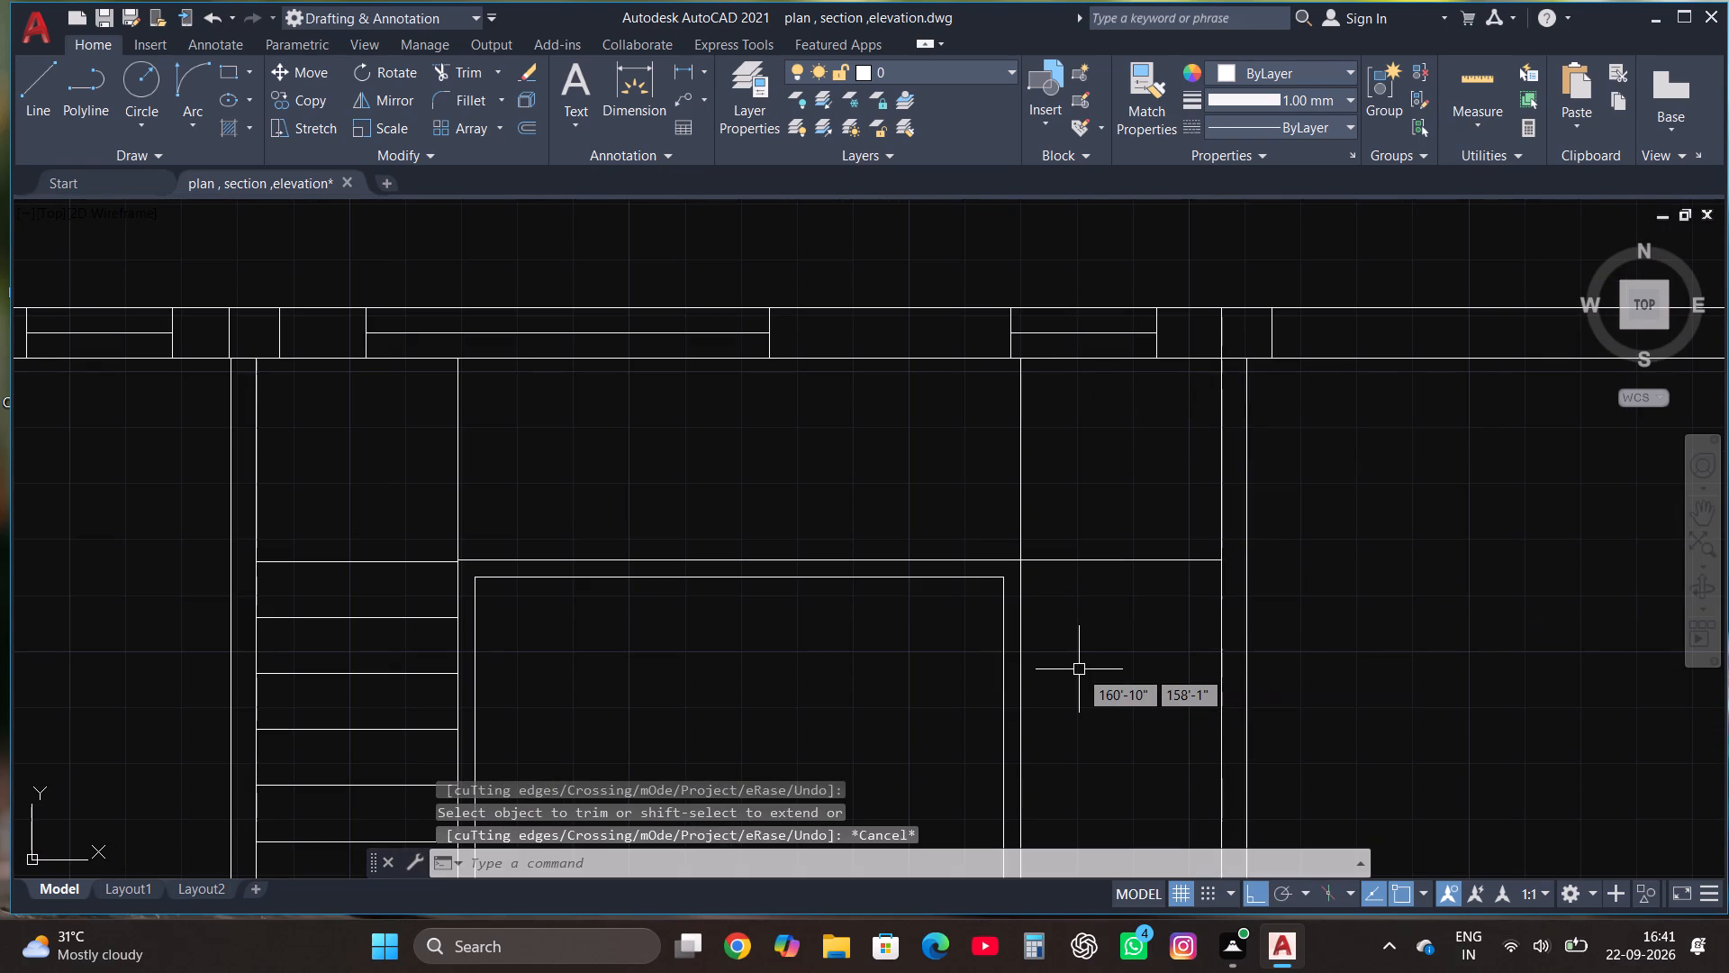
# Offset the vertical line above the rectangle's northwest corner eastward at 10" spacing to make four tread lines.
pyautogui.click(460, 502)
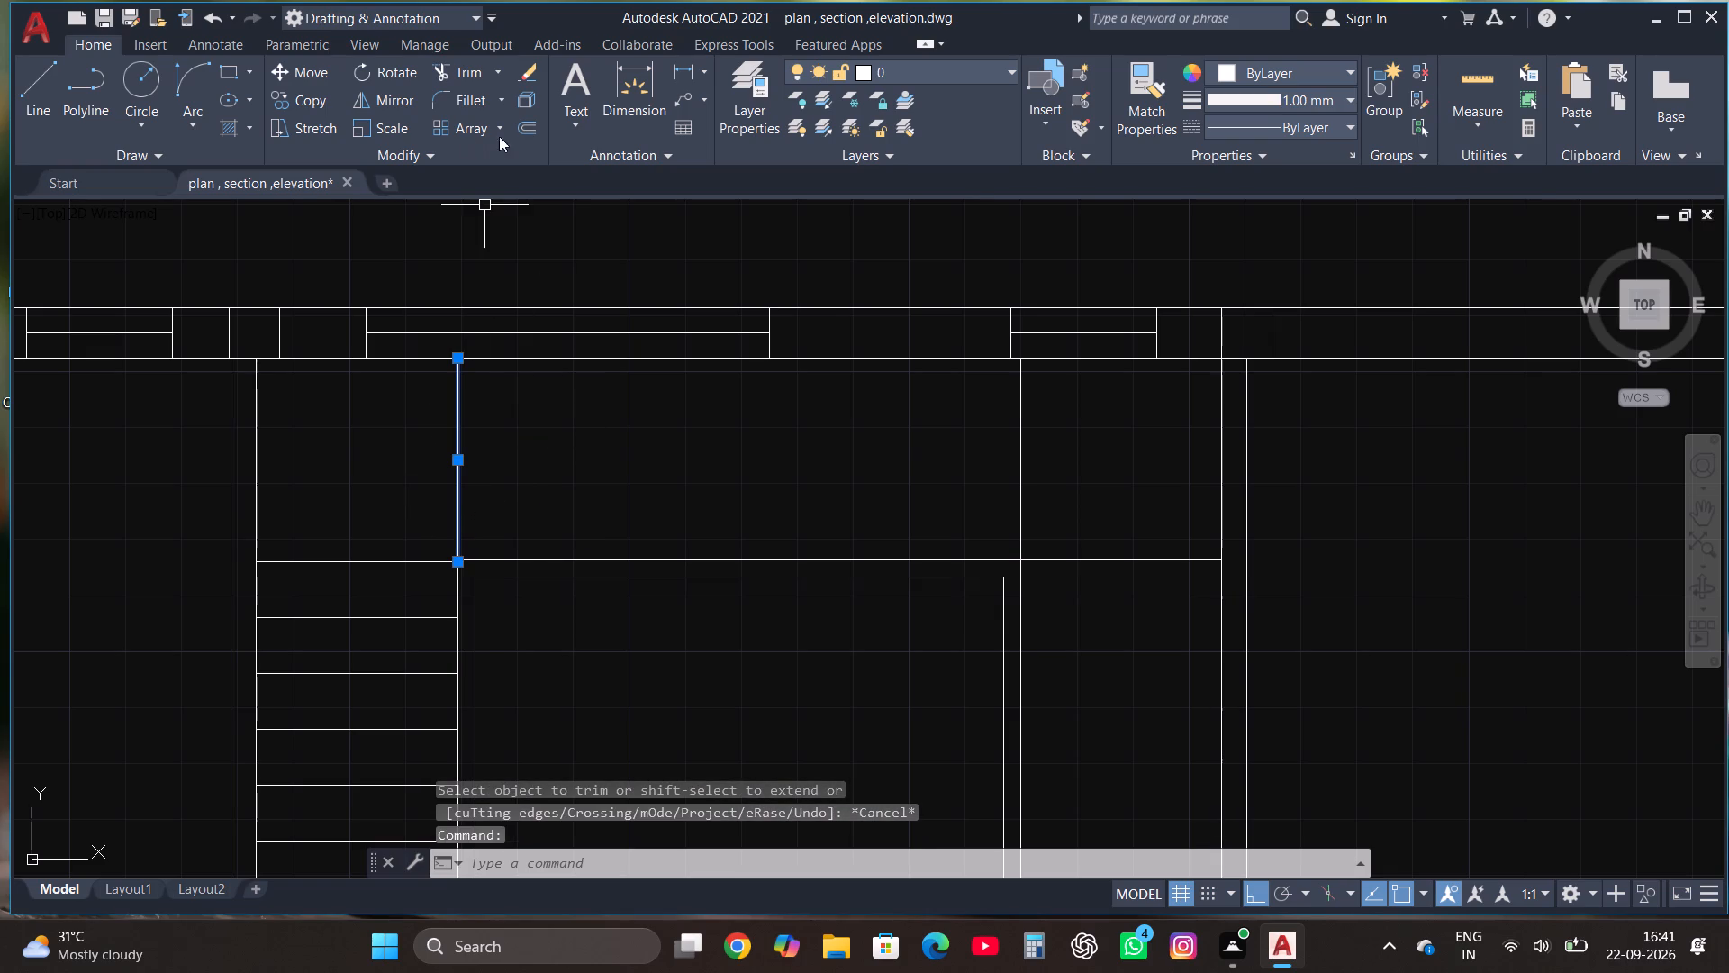
pyautogui.click(521, 131)
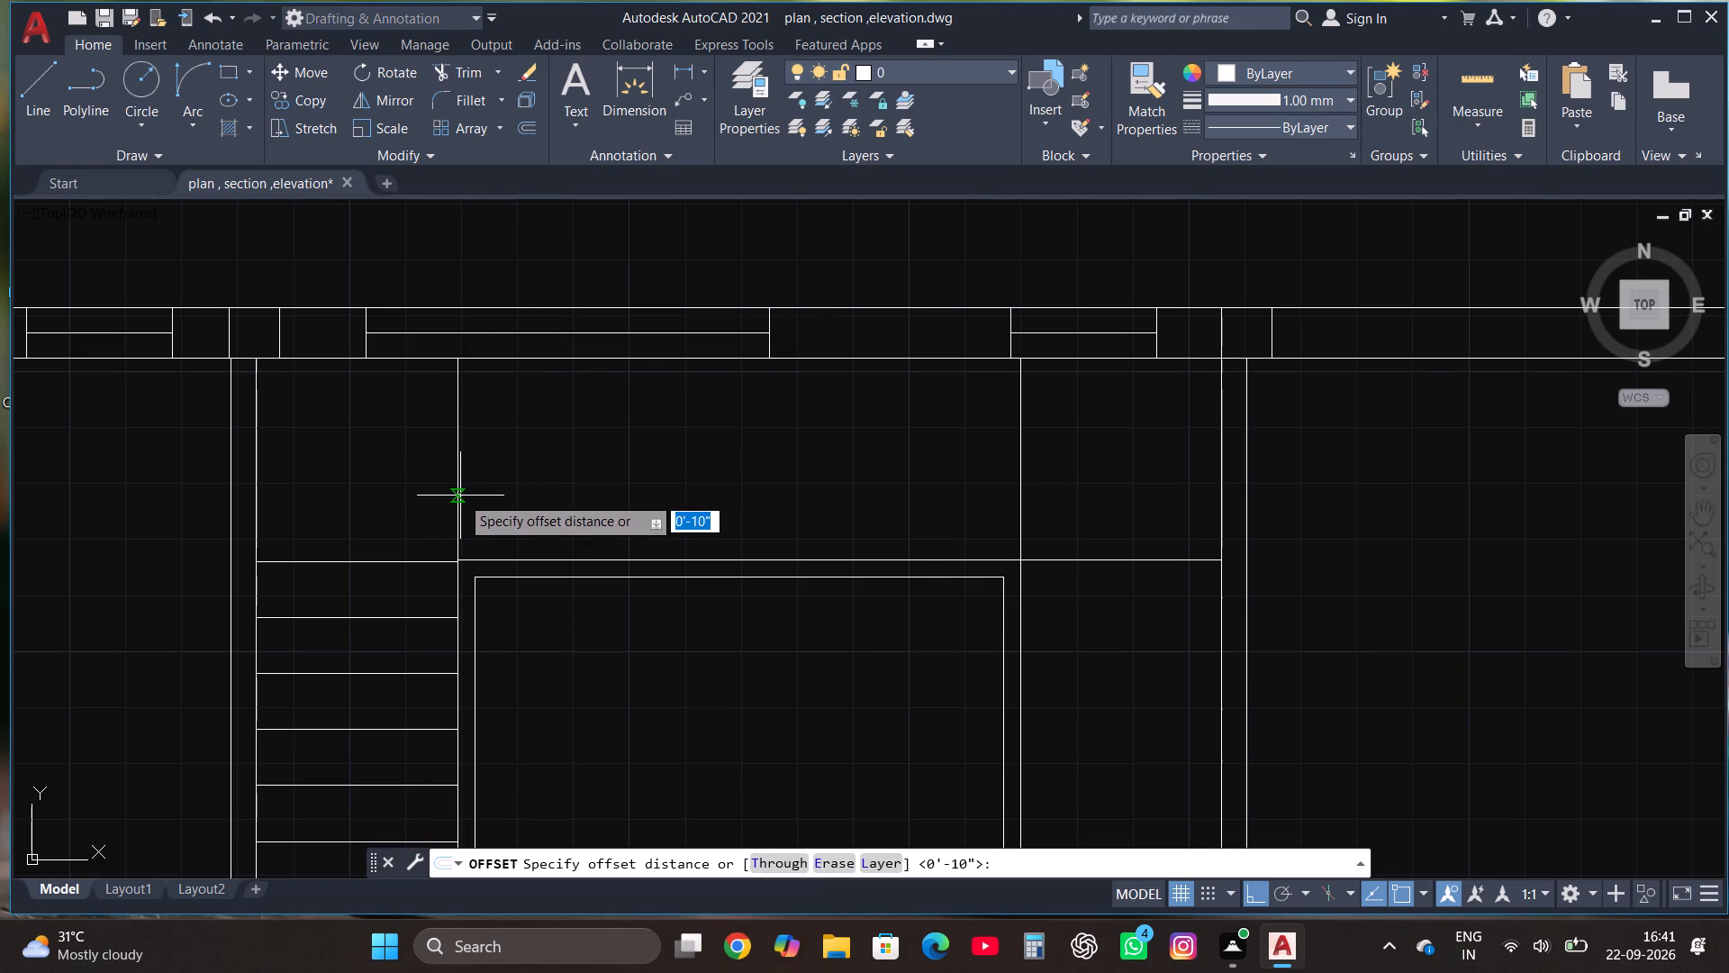
pyautogui.click(460, 496)
pyautogui.write('10')
pyautogui.hotkey('shift', '"')
pyautogui.press('Return')
pyautogui.click(477, 492)
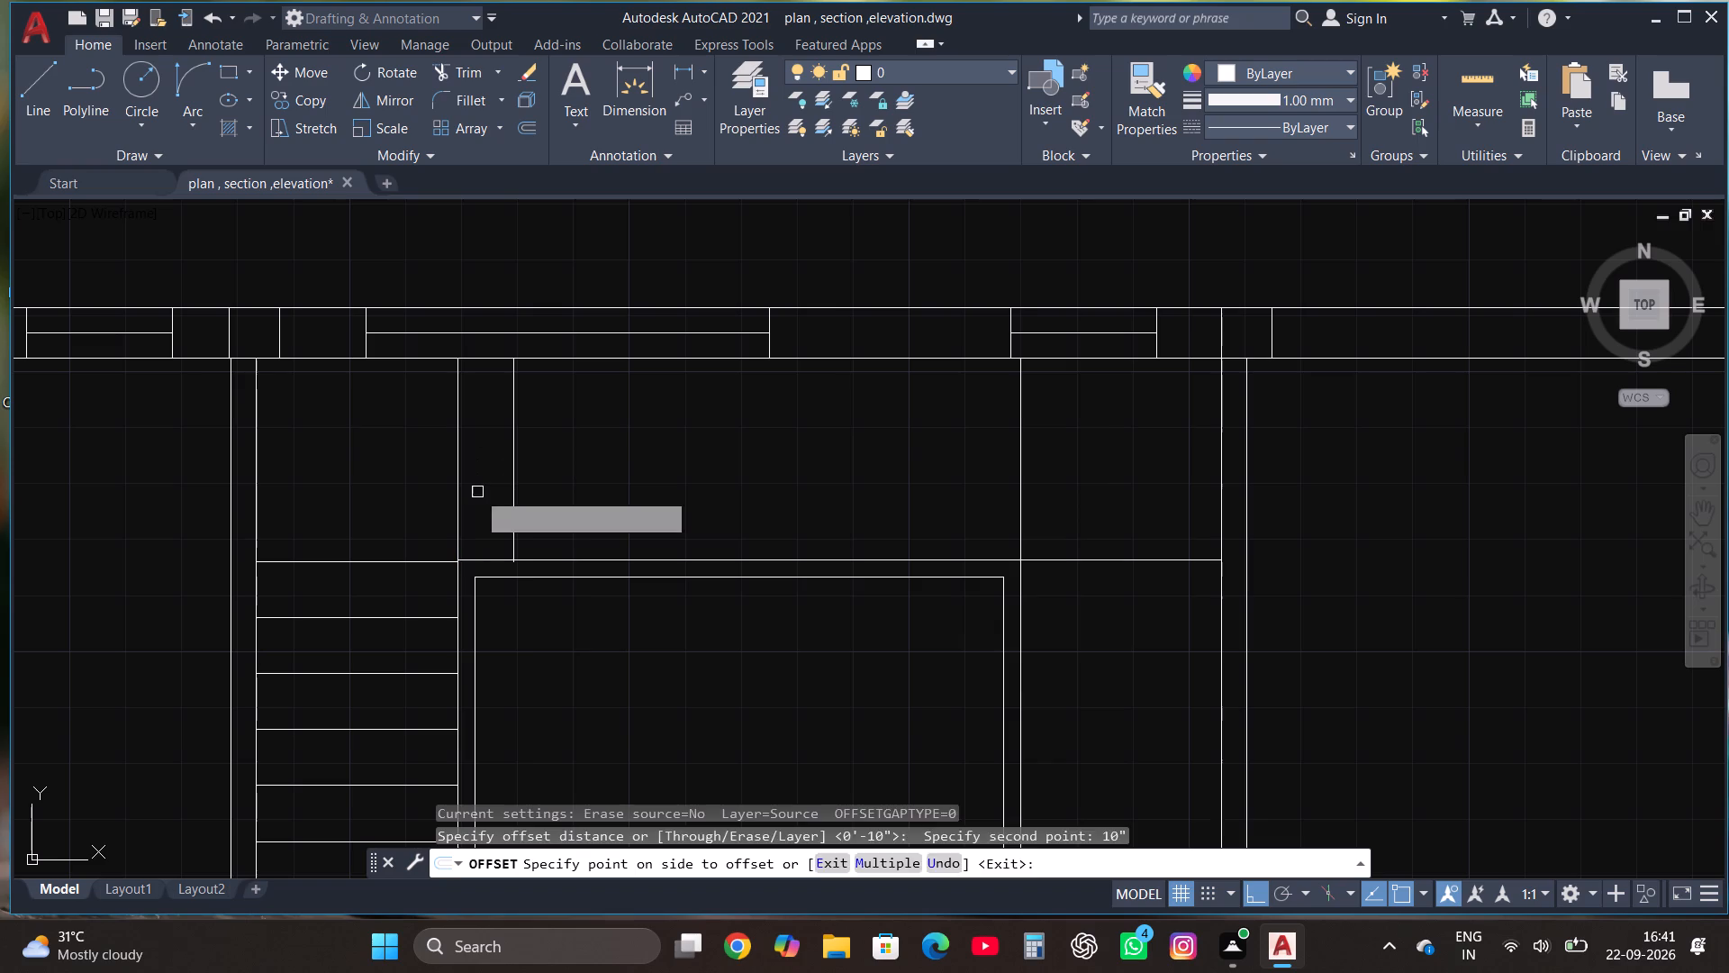
pyautogui.click(508, 493)
pyautogui.click(714, 487)
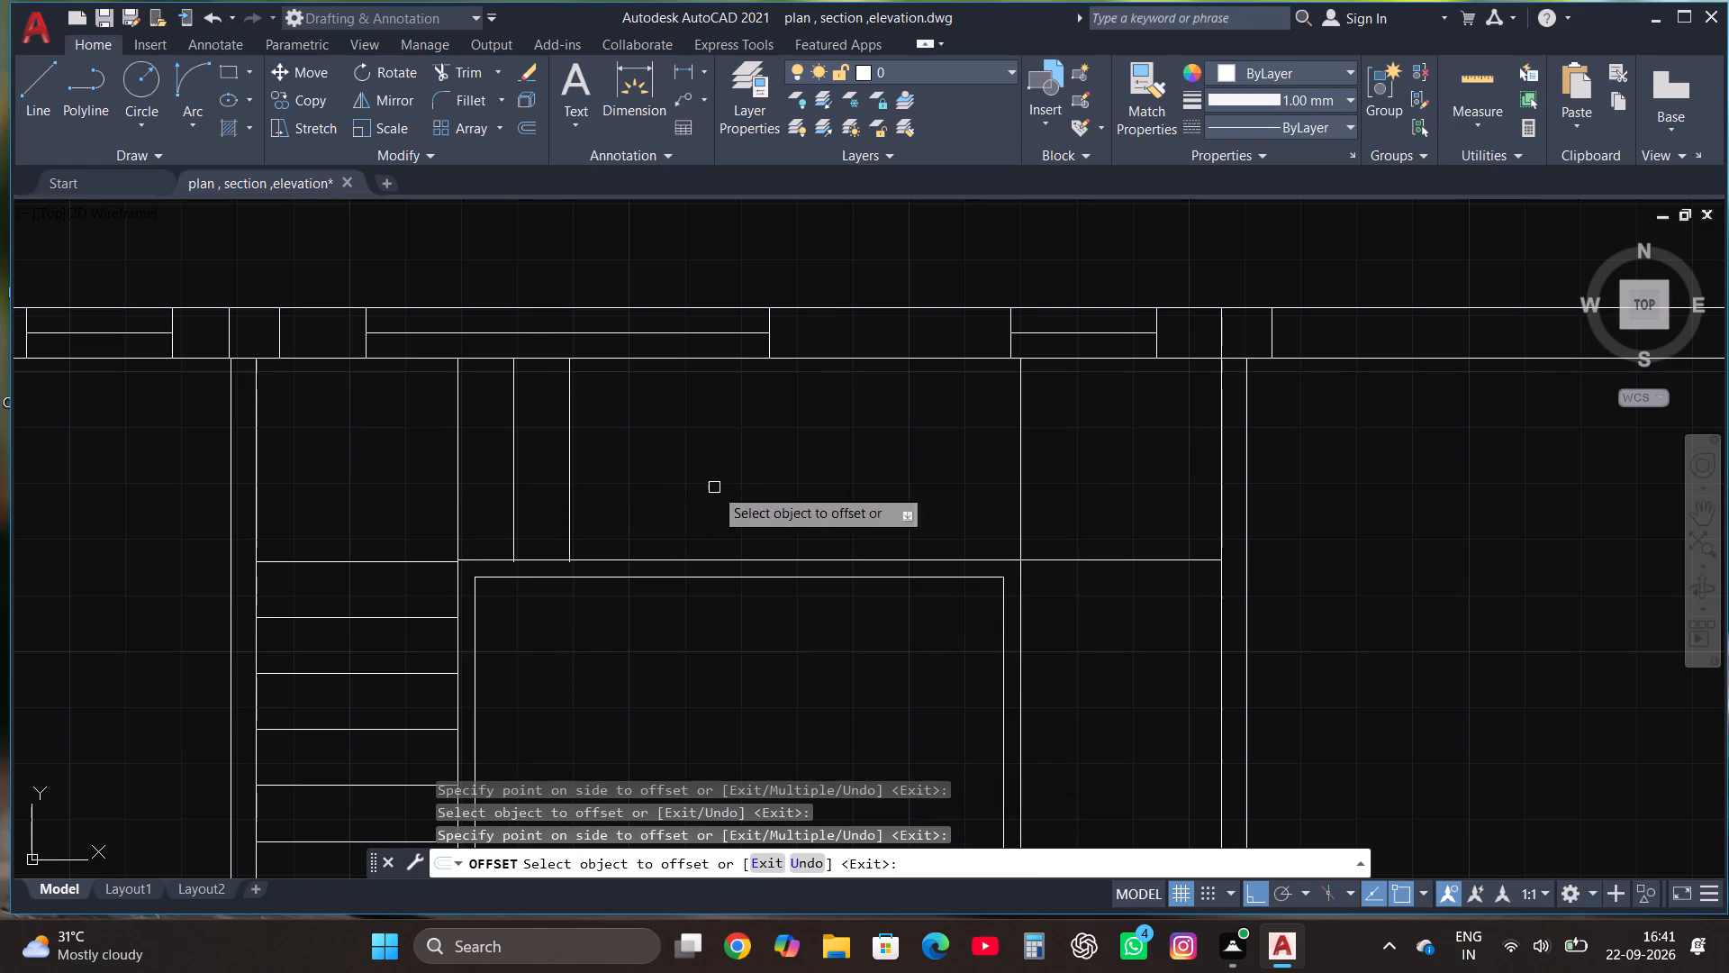
pyautogui.click(569, 495)
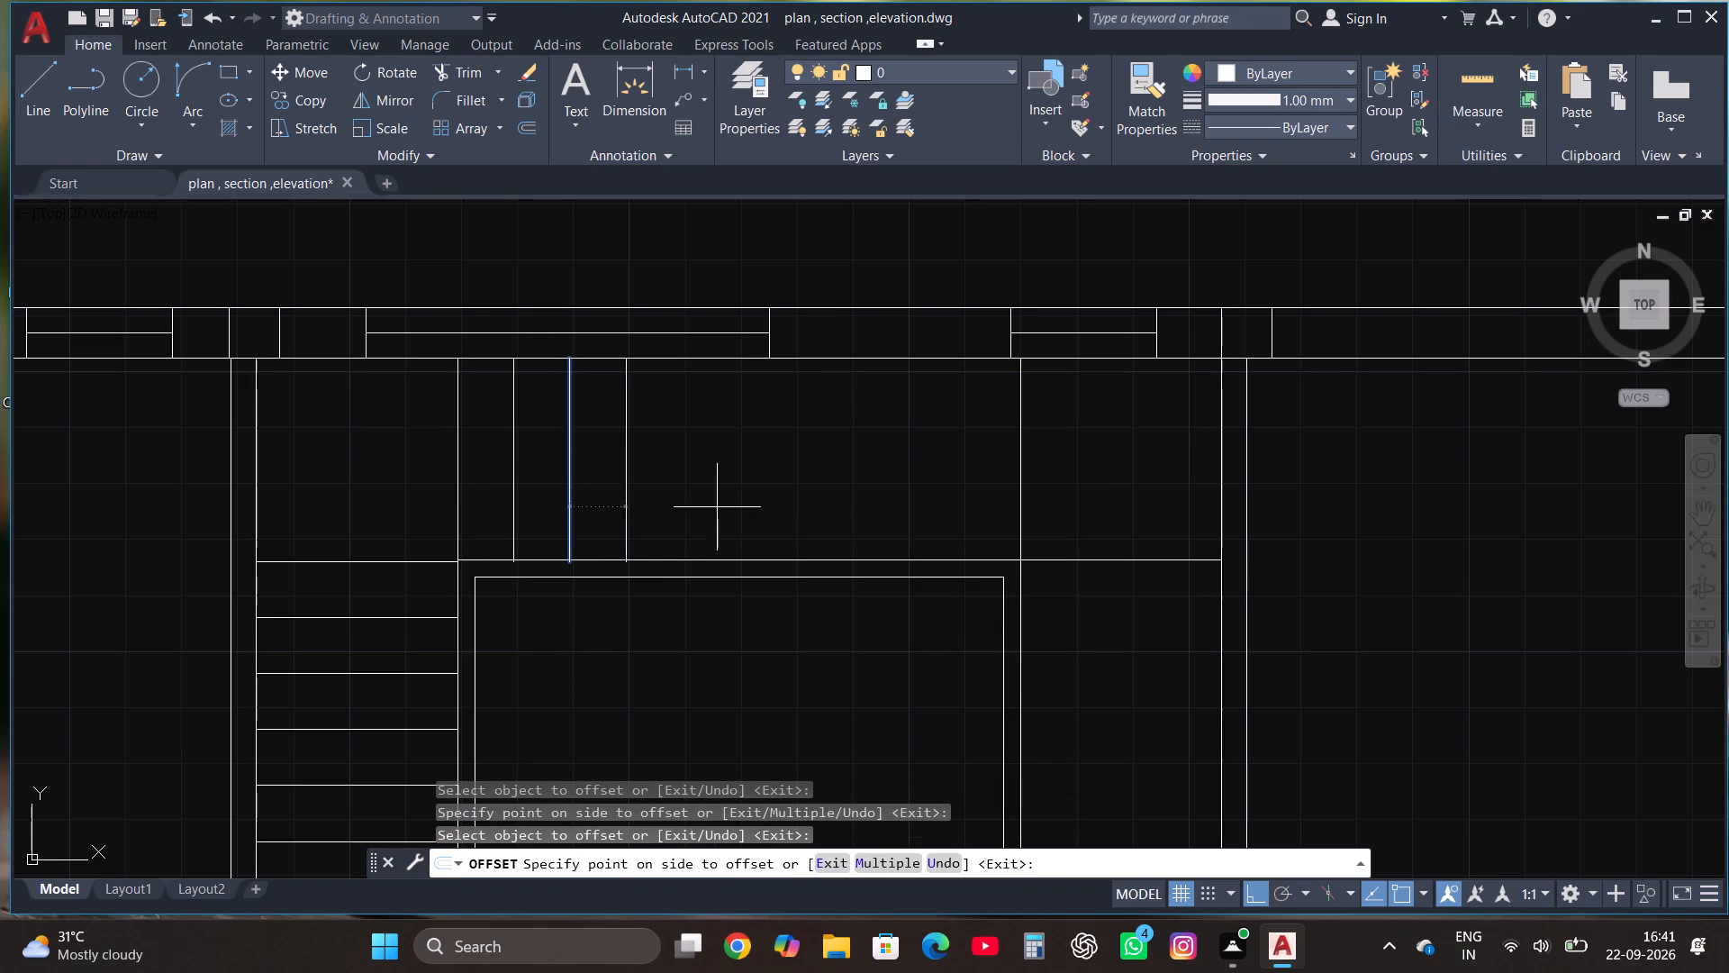
pyautogui.click(717, 507)
pyautogui.click(626, 473)
pyautogui.click(828, 424)
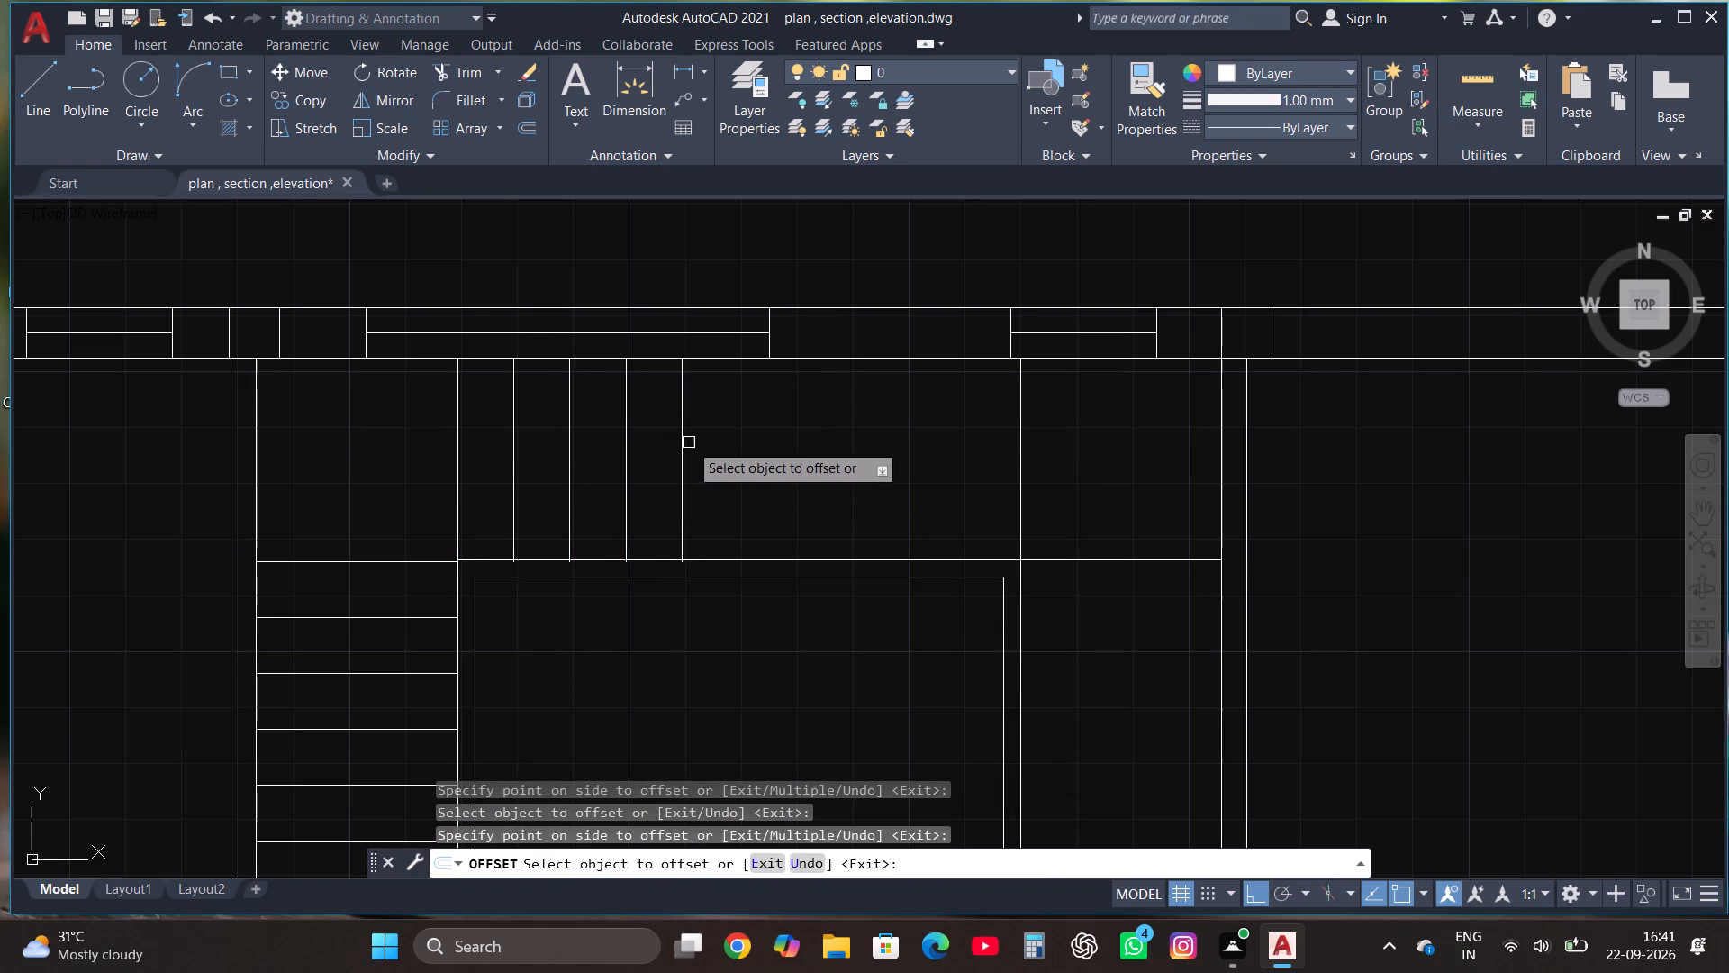
# Continue the northern flight eastward with five more tread lines offset at 10" spacing.
pyautogui.click(683, 441)
pyautogui.click(932, 432)
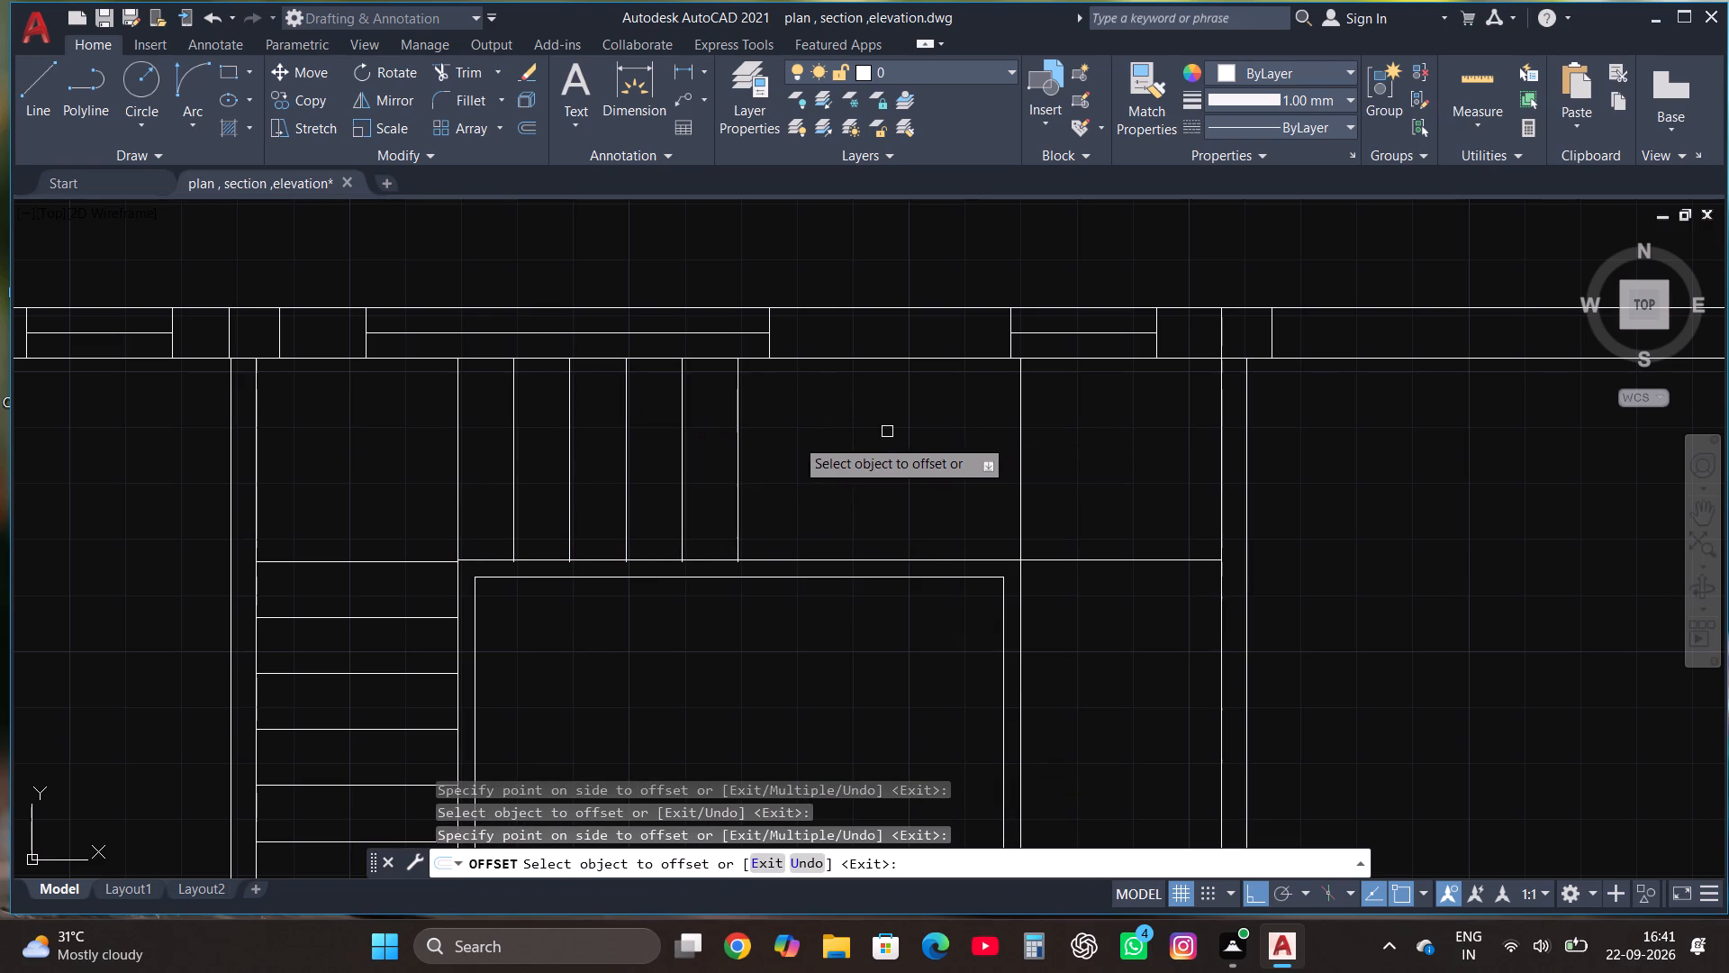
pyautogui.click(736, 468)
pyautogui.click(851, 469)
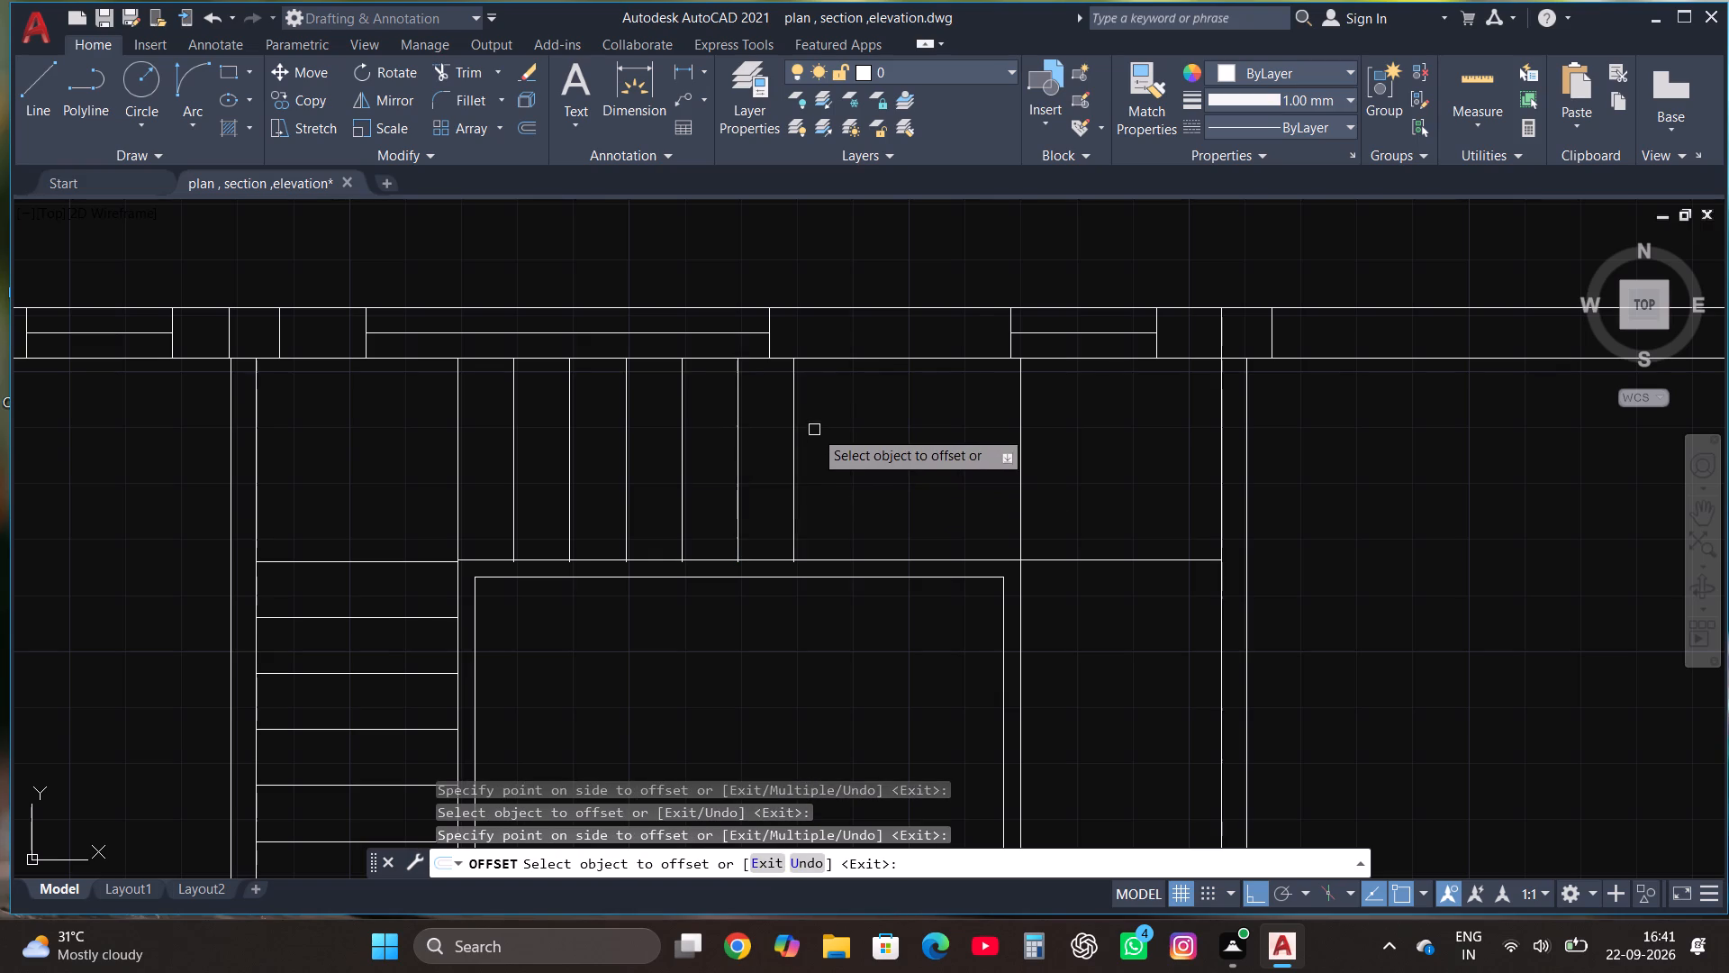
pyautogui.click(796, 422)
pyautogui.click(878, 423)
pyautogui.click(854, 425)
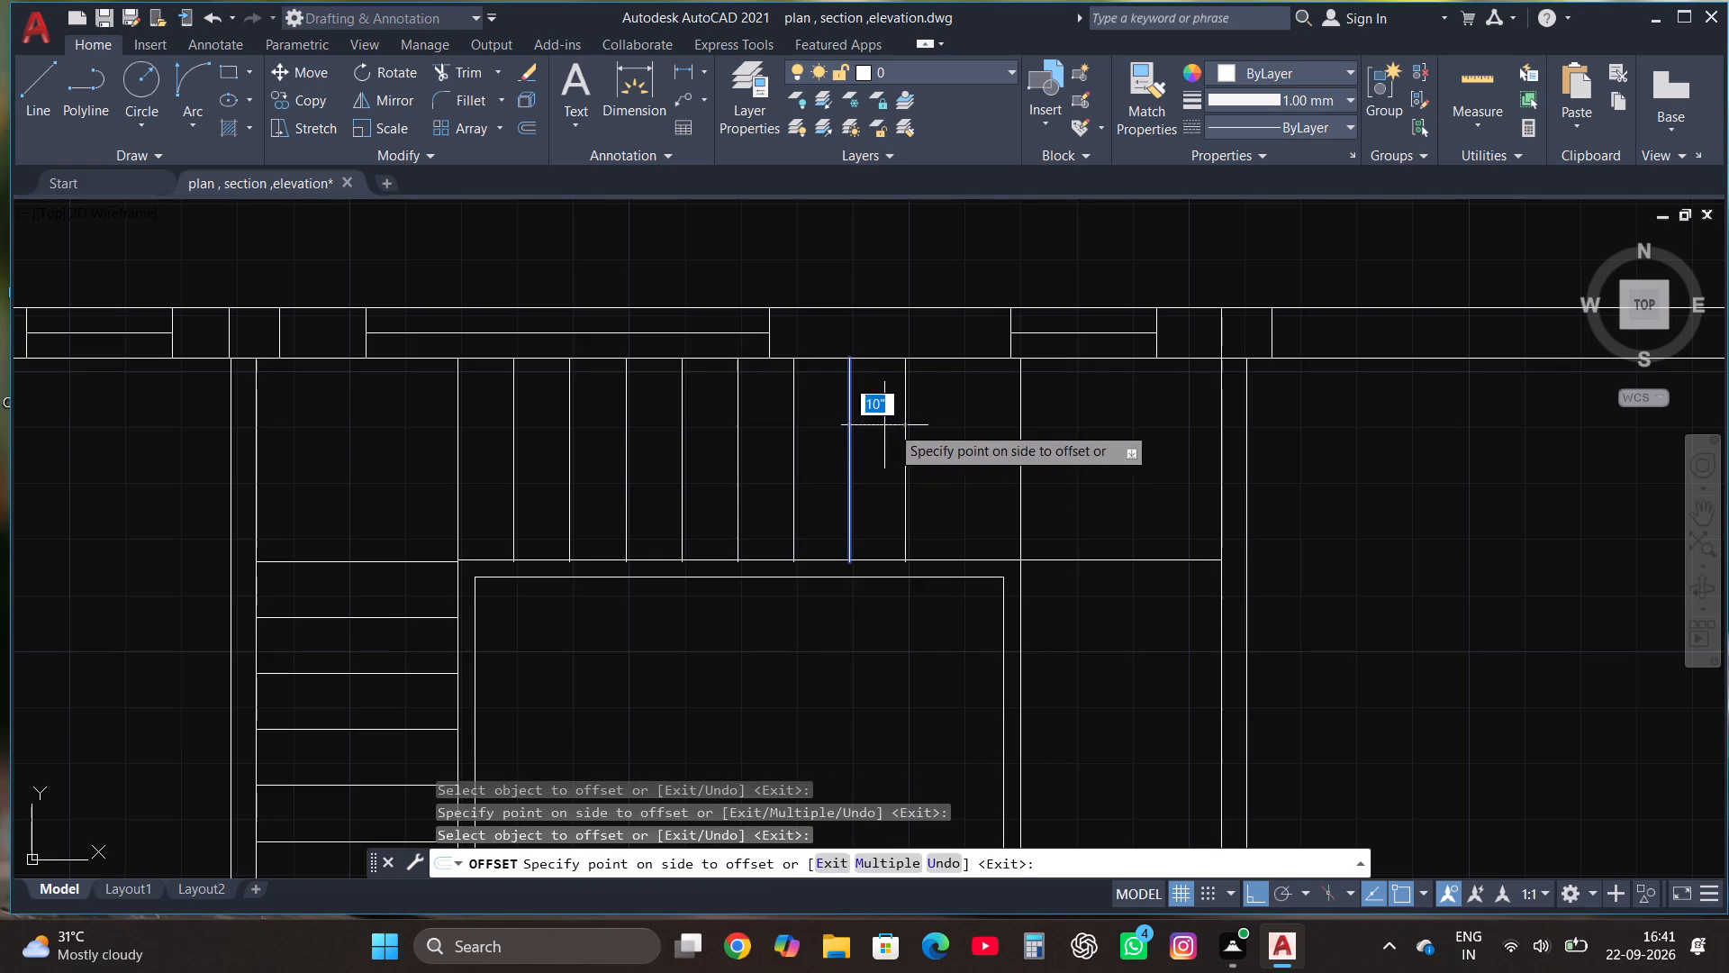
pyautogui.click(901, 425)
pyautogui.click(906, 426)
pyautogui.click(980, 426)
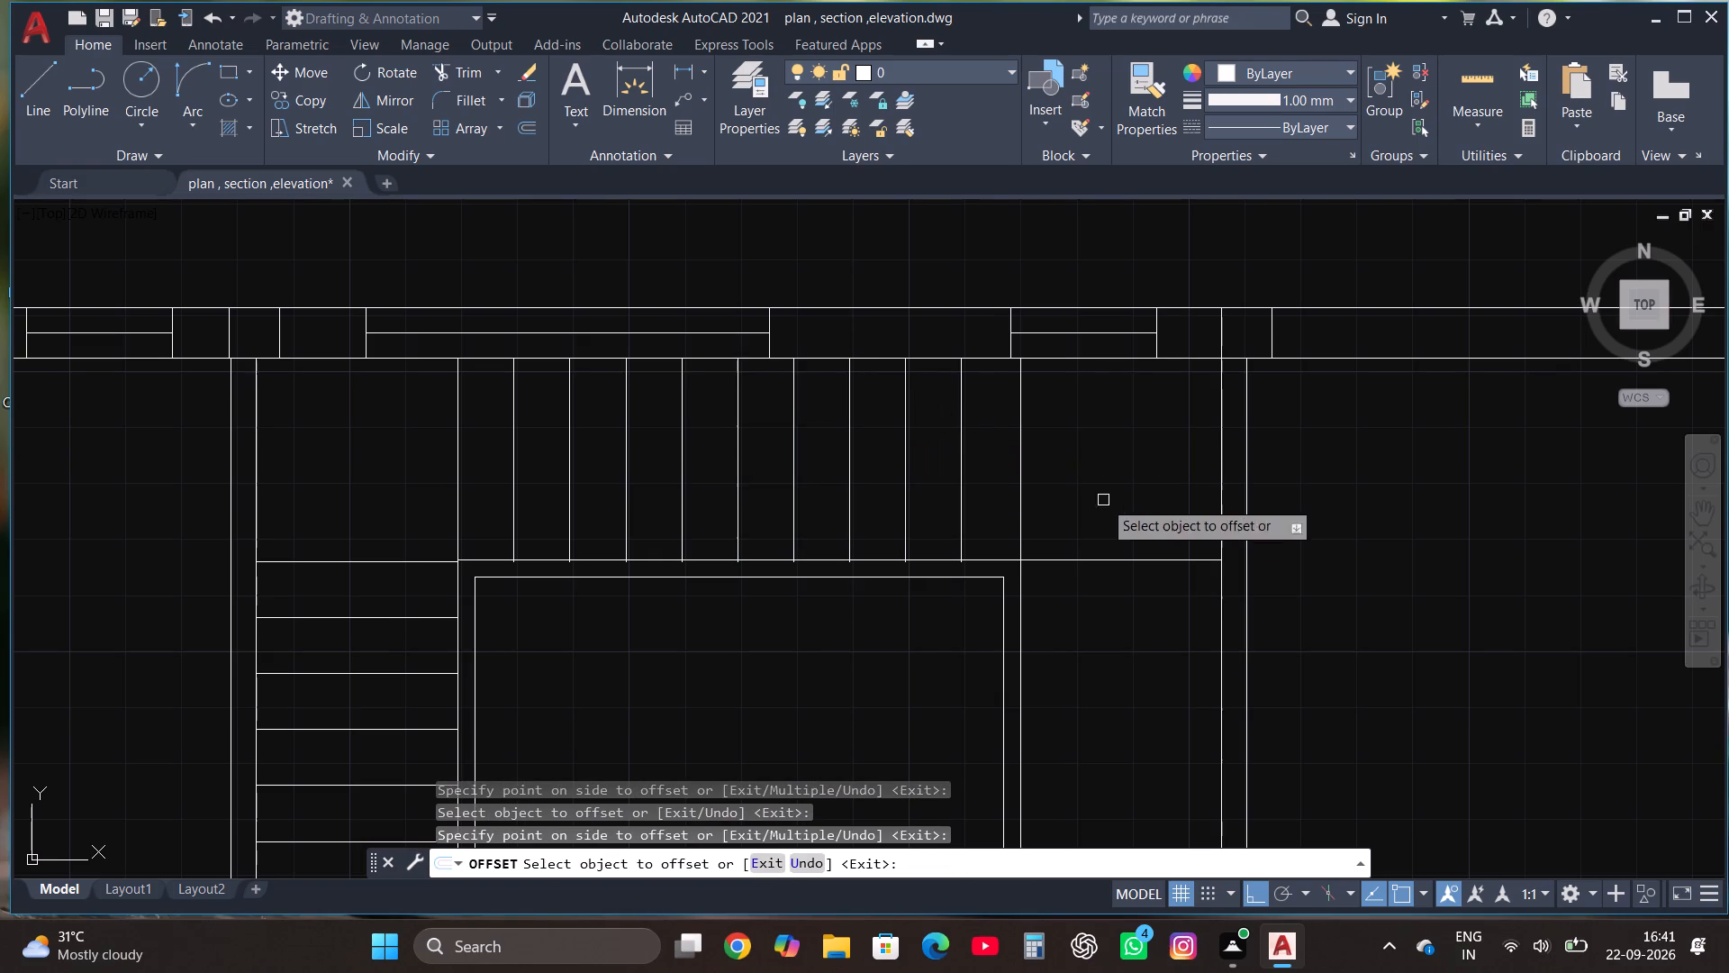
# Offset the horizontal line at the outer rectangle's northeast corner southward at 10" spacing to make four tread lines for the eastern flight.
pyautogui.click(1127, 558)
pyautogui.click(1119, 630)
pyautogui.scroll(-1, 1108, 545)
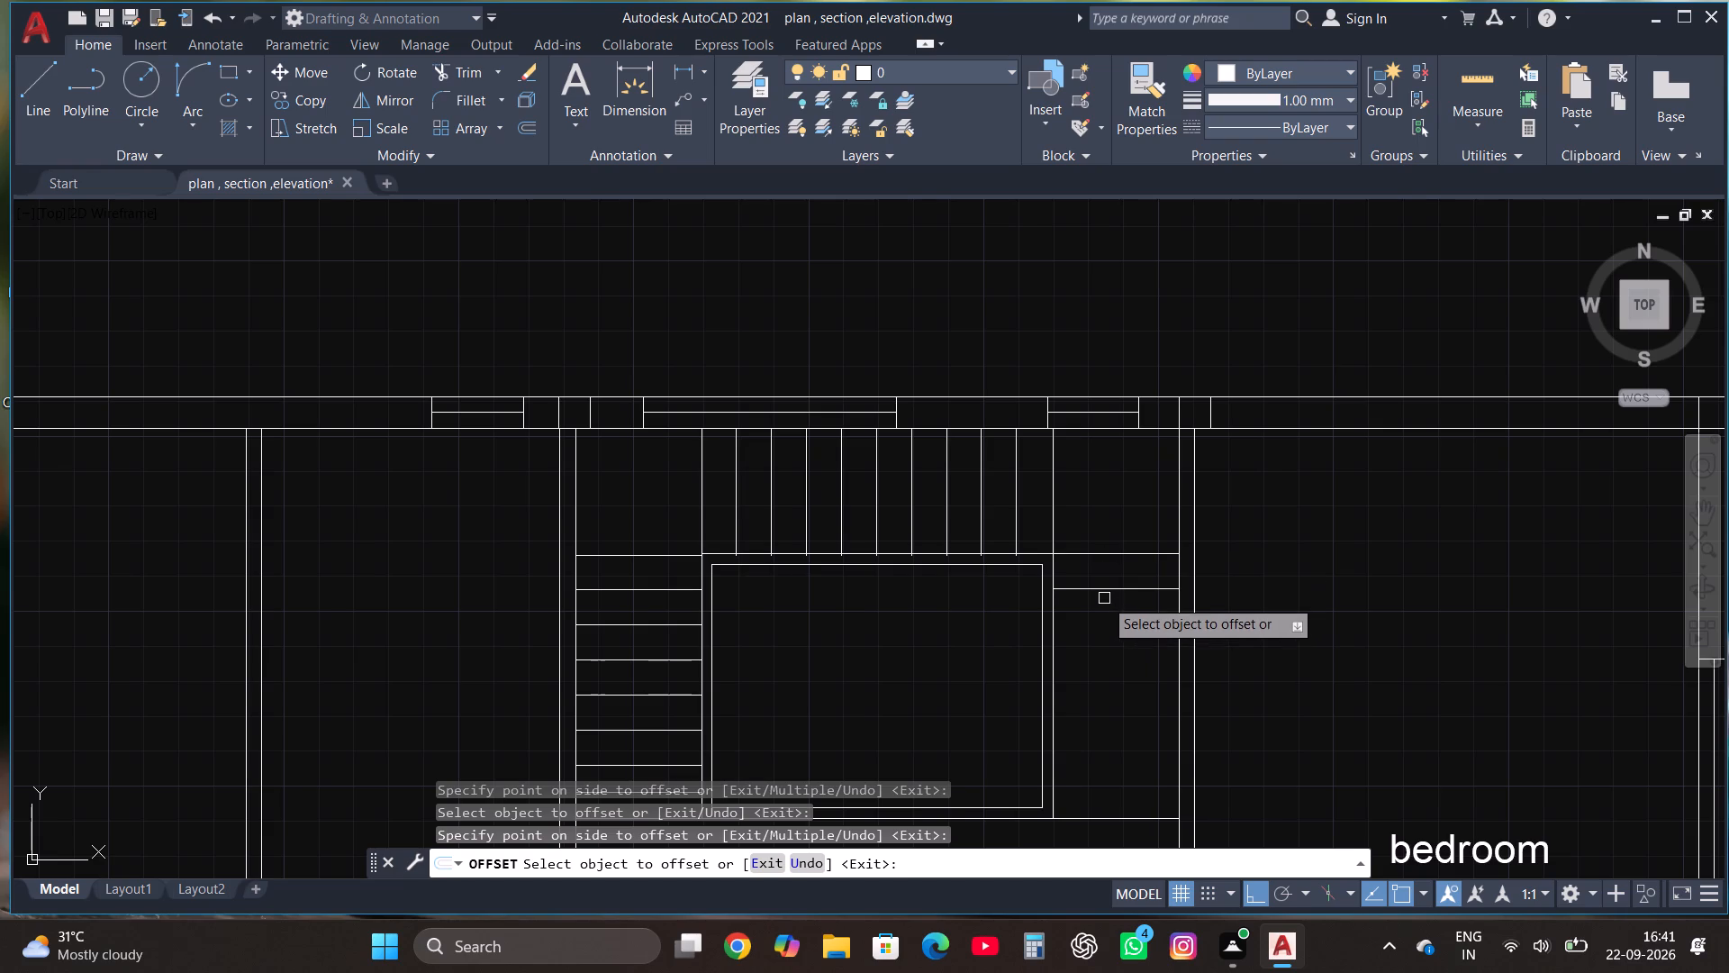
pyautogui.click(1101, 589)
pyautogui.click(1113, 682)
pyautogui.click(1114, 627)
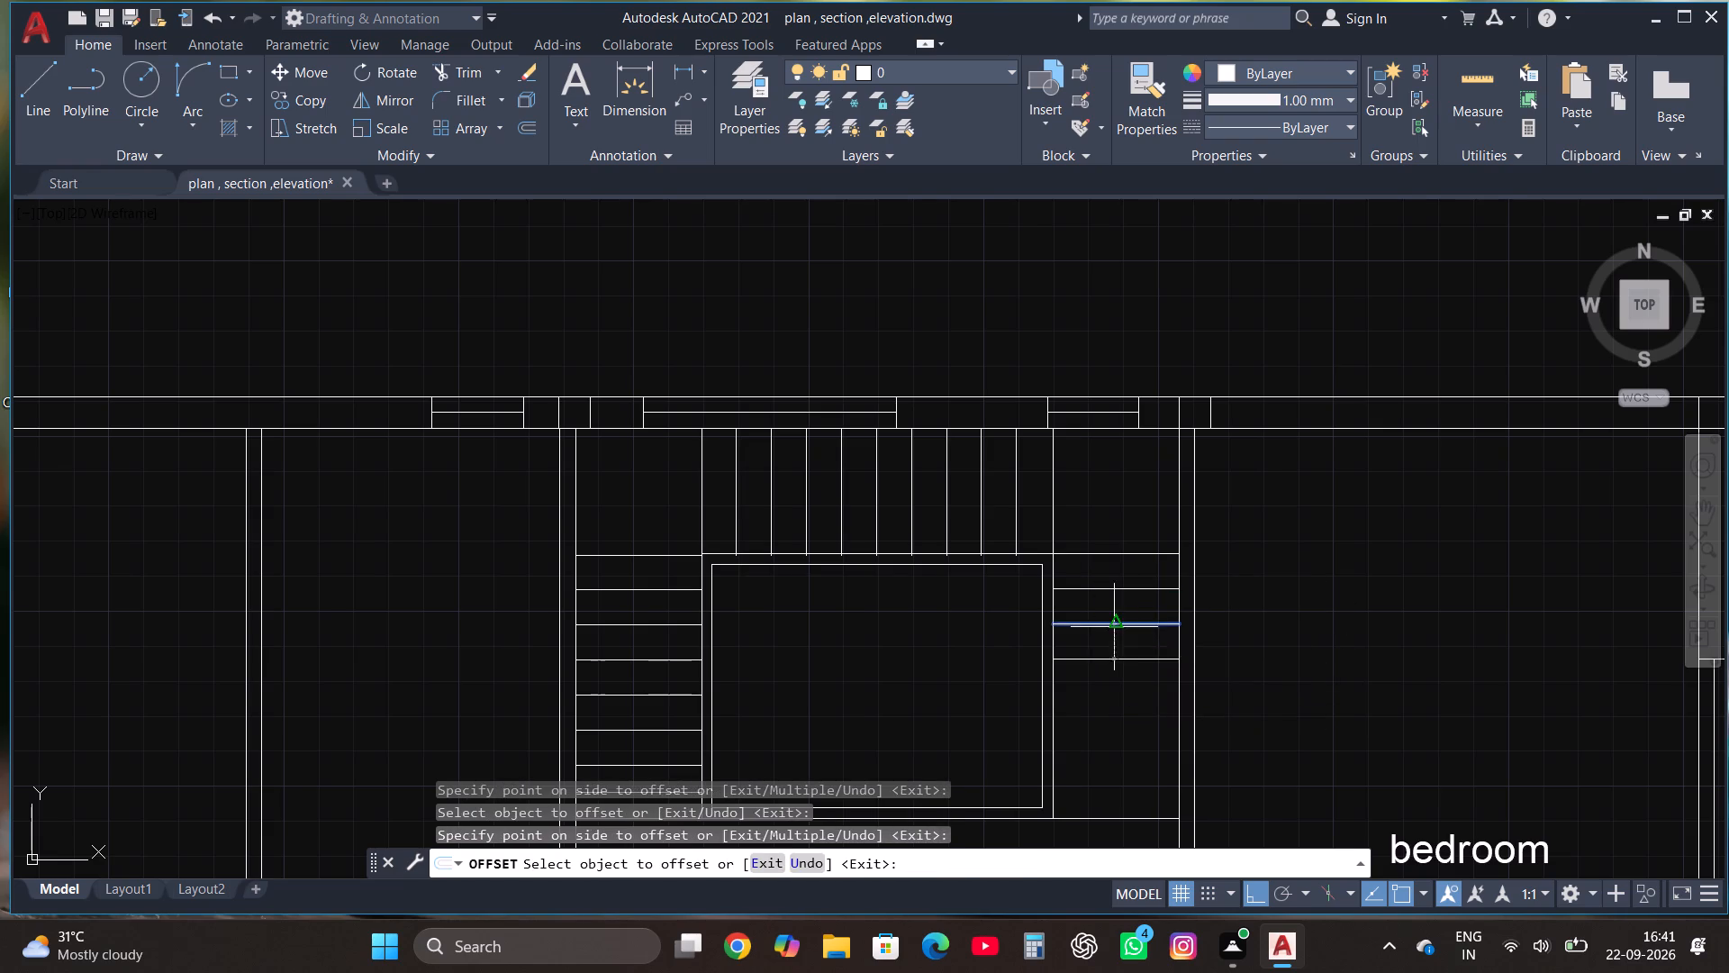
pyautogui.click(1112, 692)
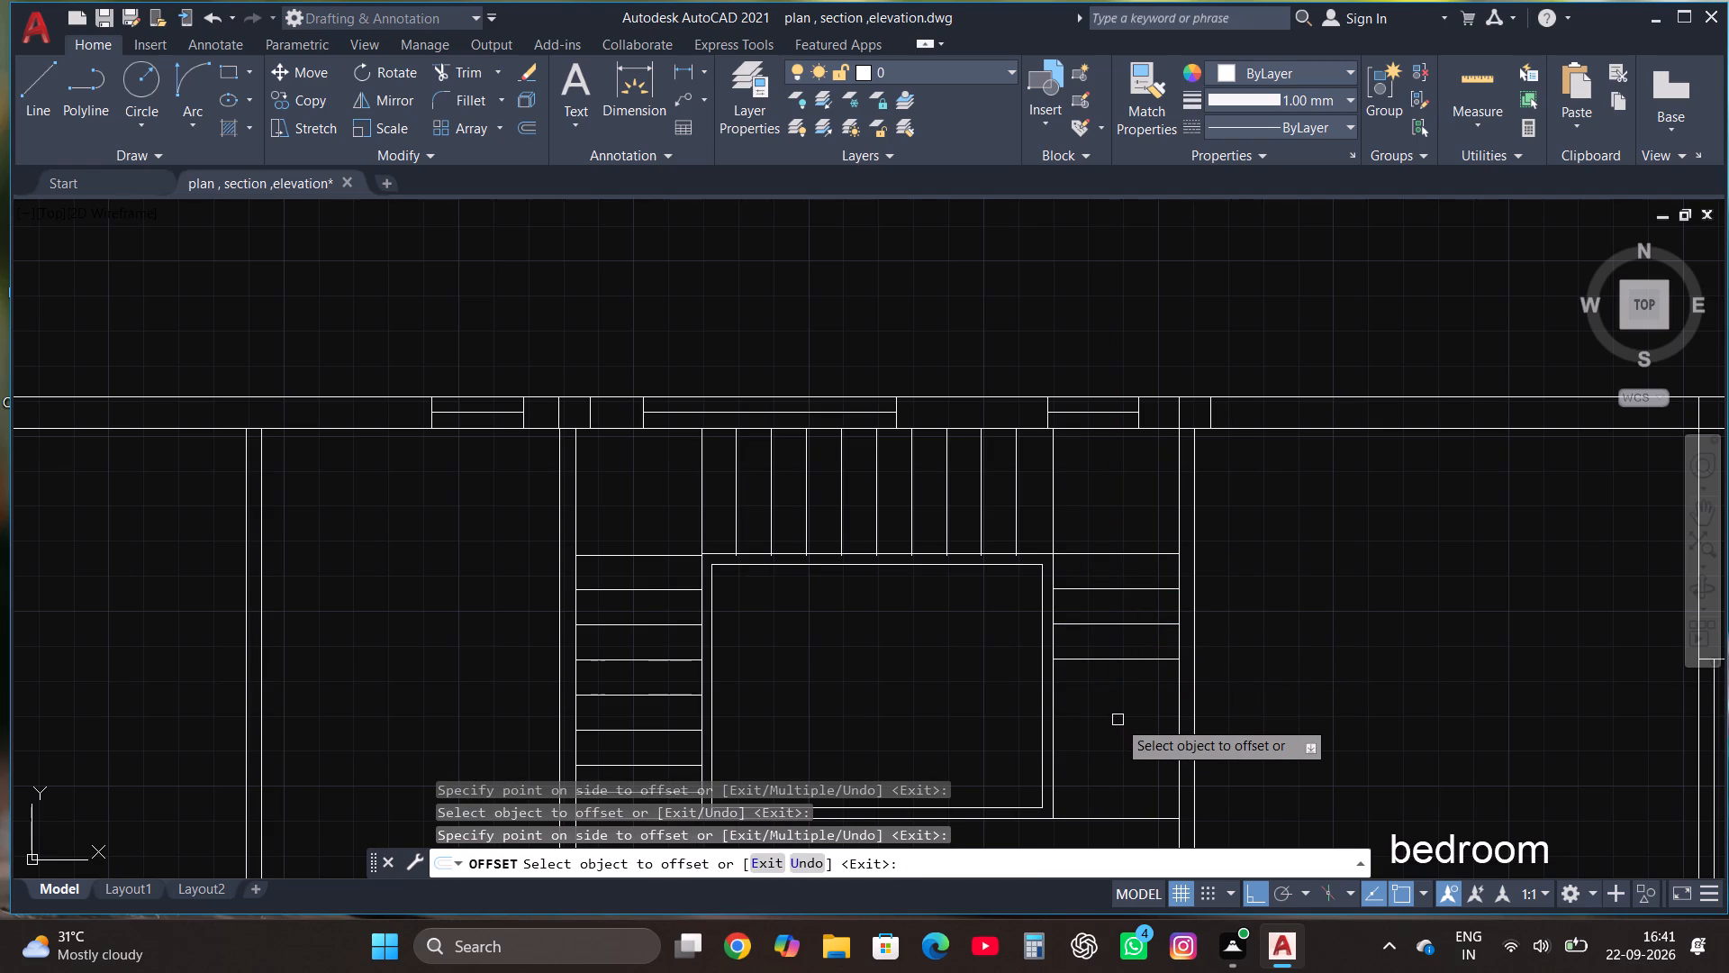
pyautogui.scroll(1, 1118, 720)
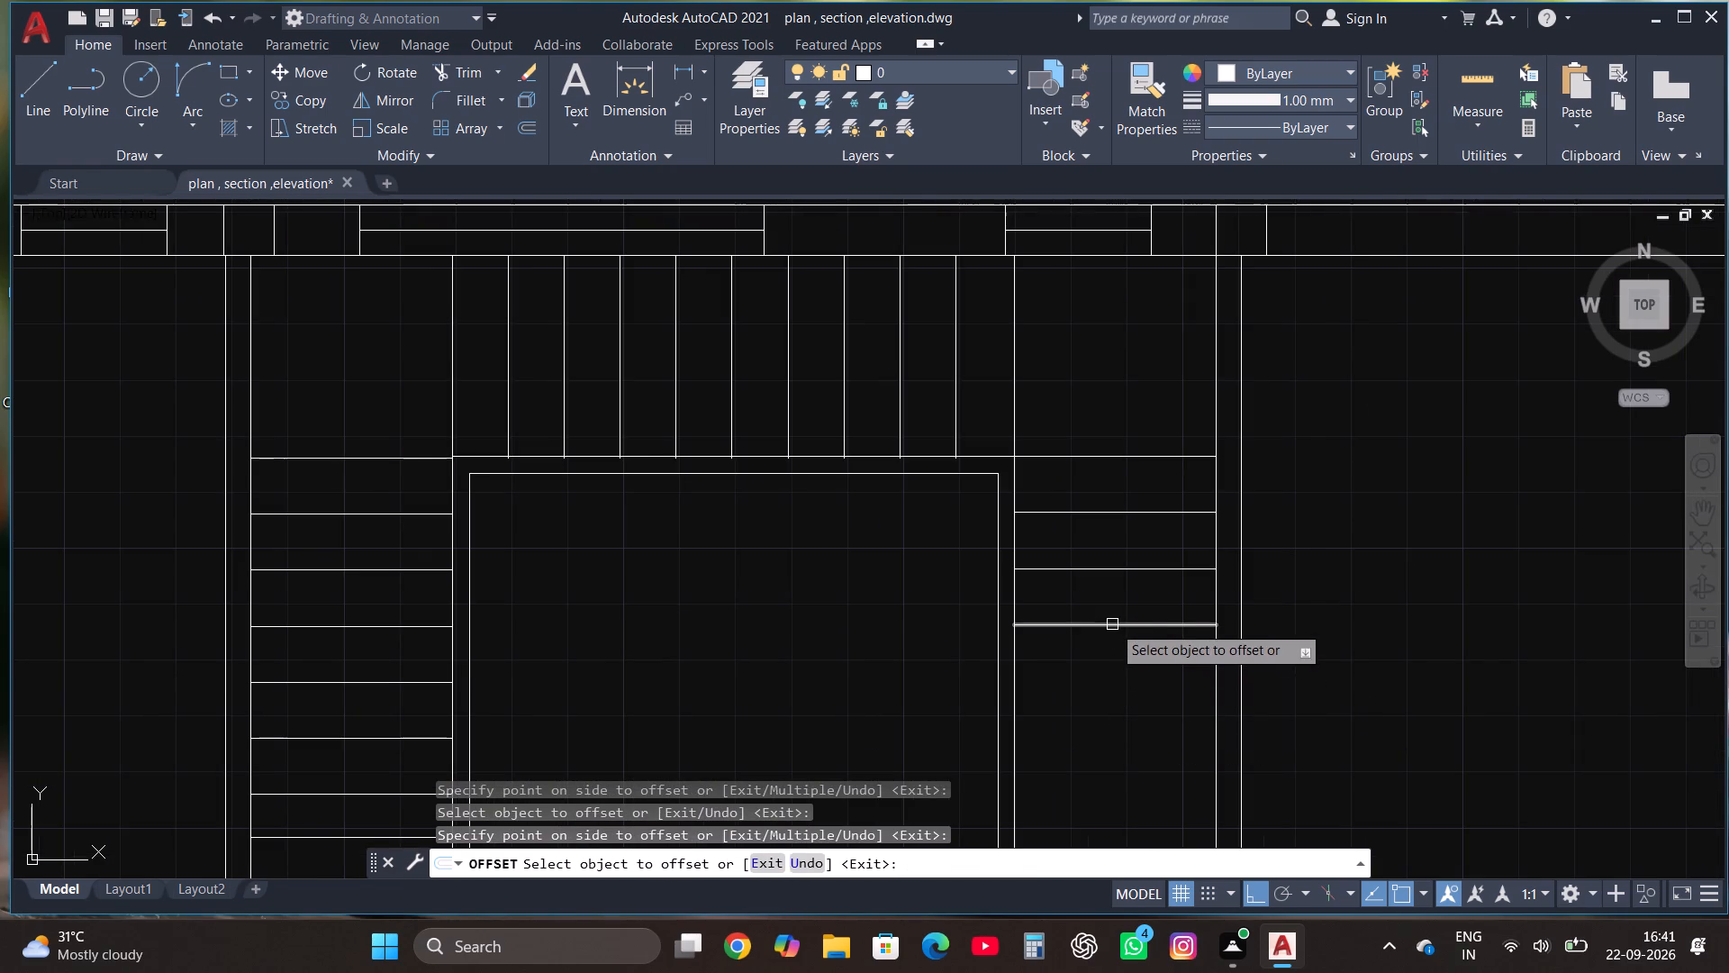
pyautogui.click(1112, 624)
pyautogui.click(1118, 662)
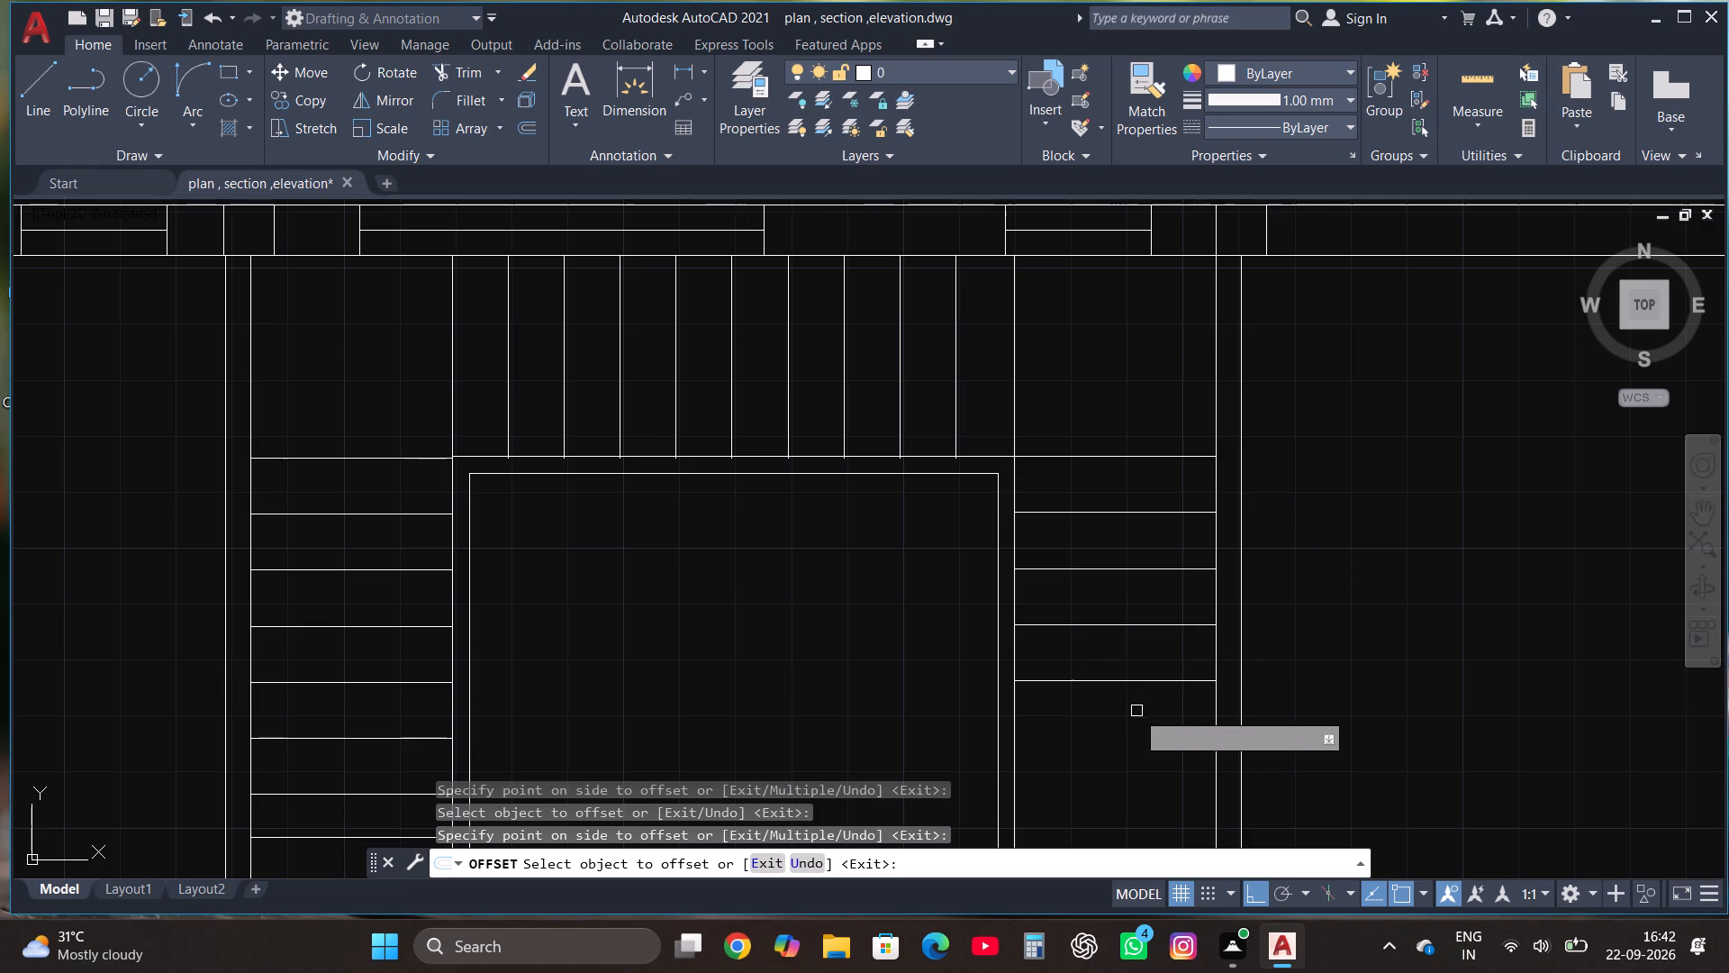
pyautogui.click(1098, 683)
pyautogui.click(1096, 705)
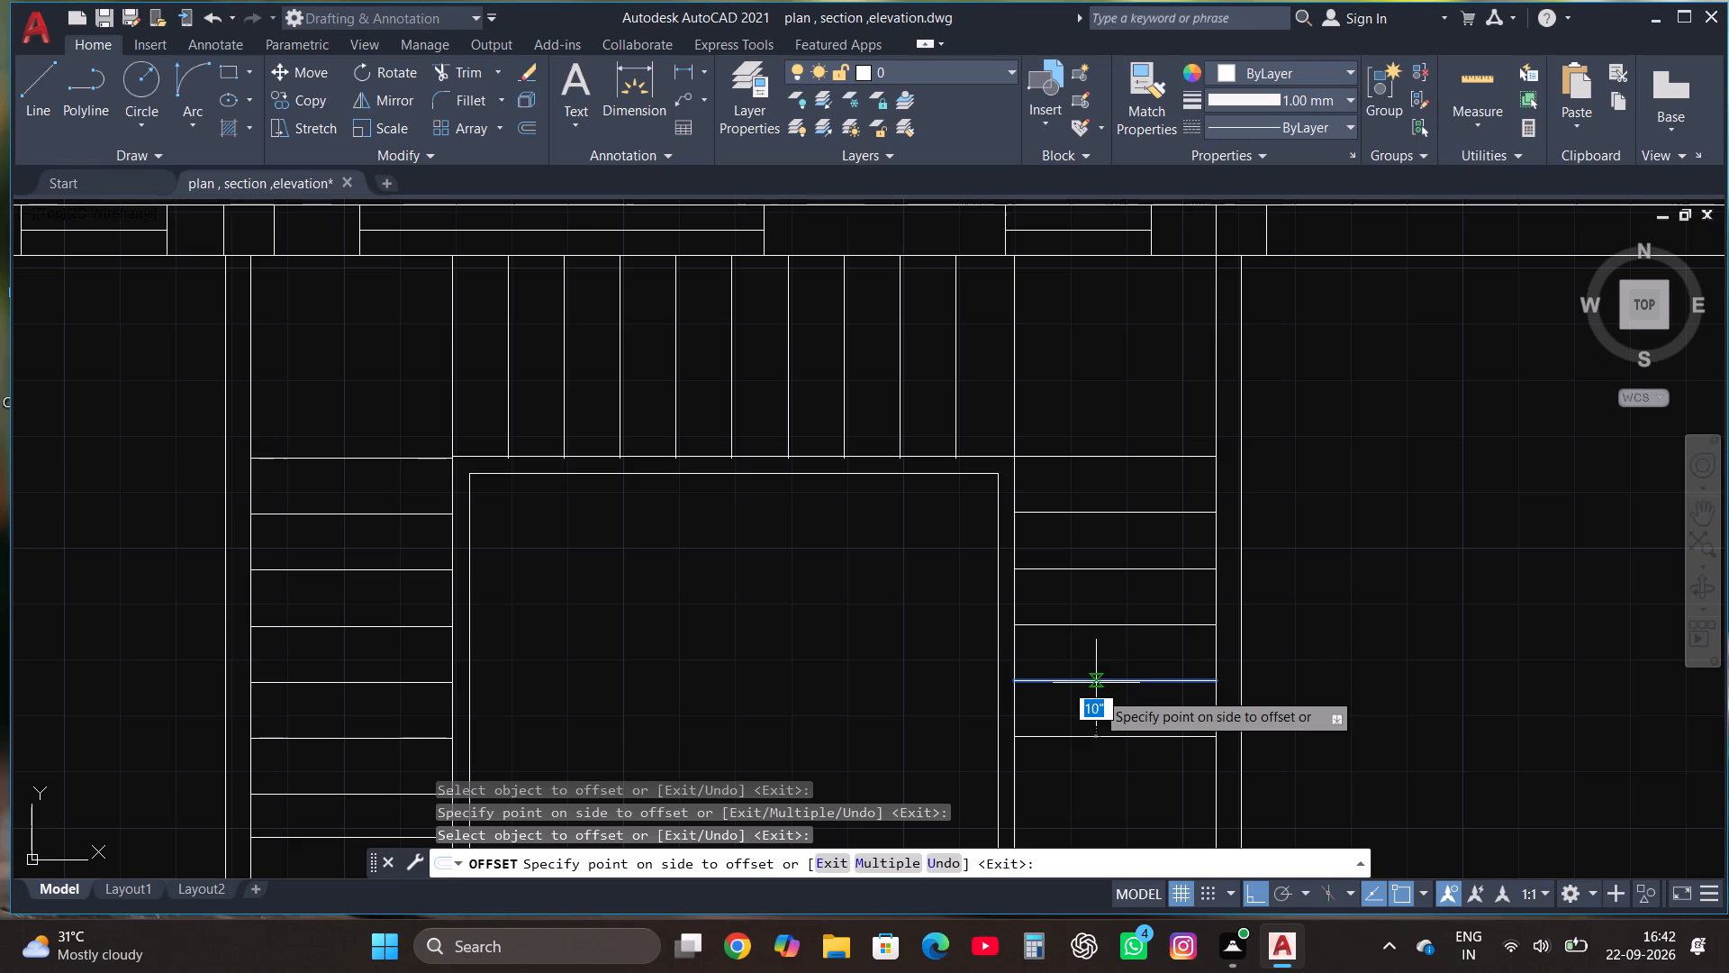
pyautogui.press('`')
pyautogui.press('Escape')
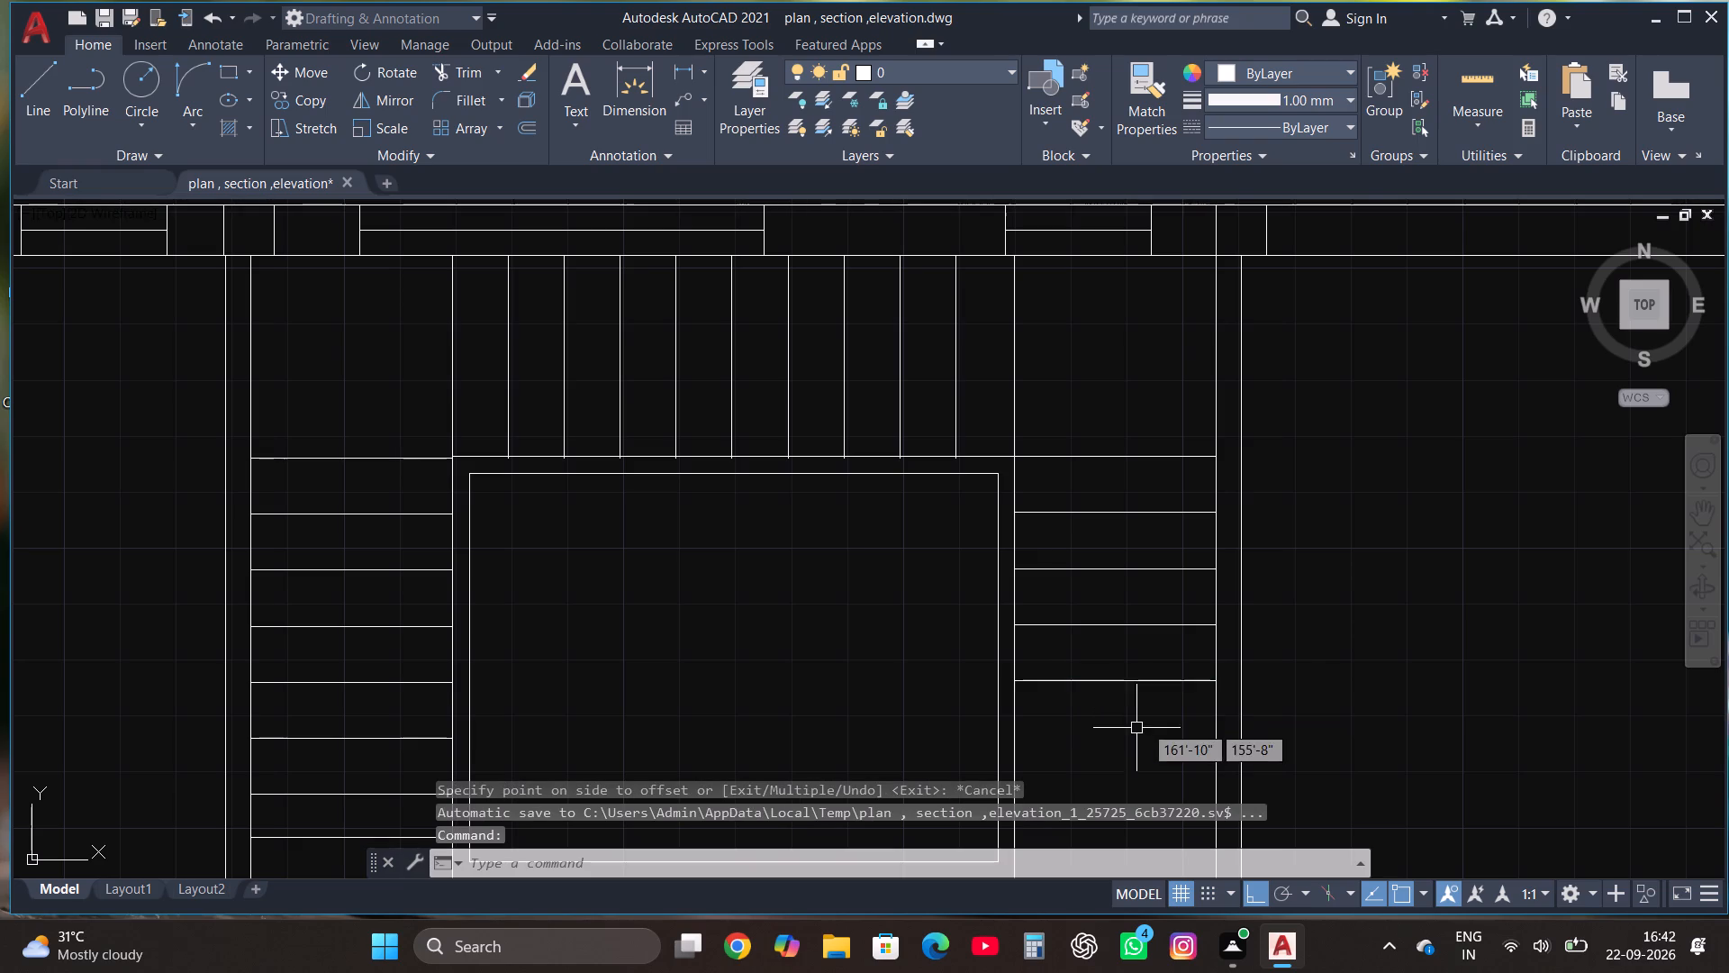
# Draw a diagonal break line from the outer rectangle's east edge, below the fourth eastern tread, up to the third tread's east end.
pyautogui.scroll(-2, 1109, 698)
pyautogui.scroll(1, 1144, 717)
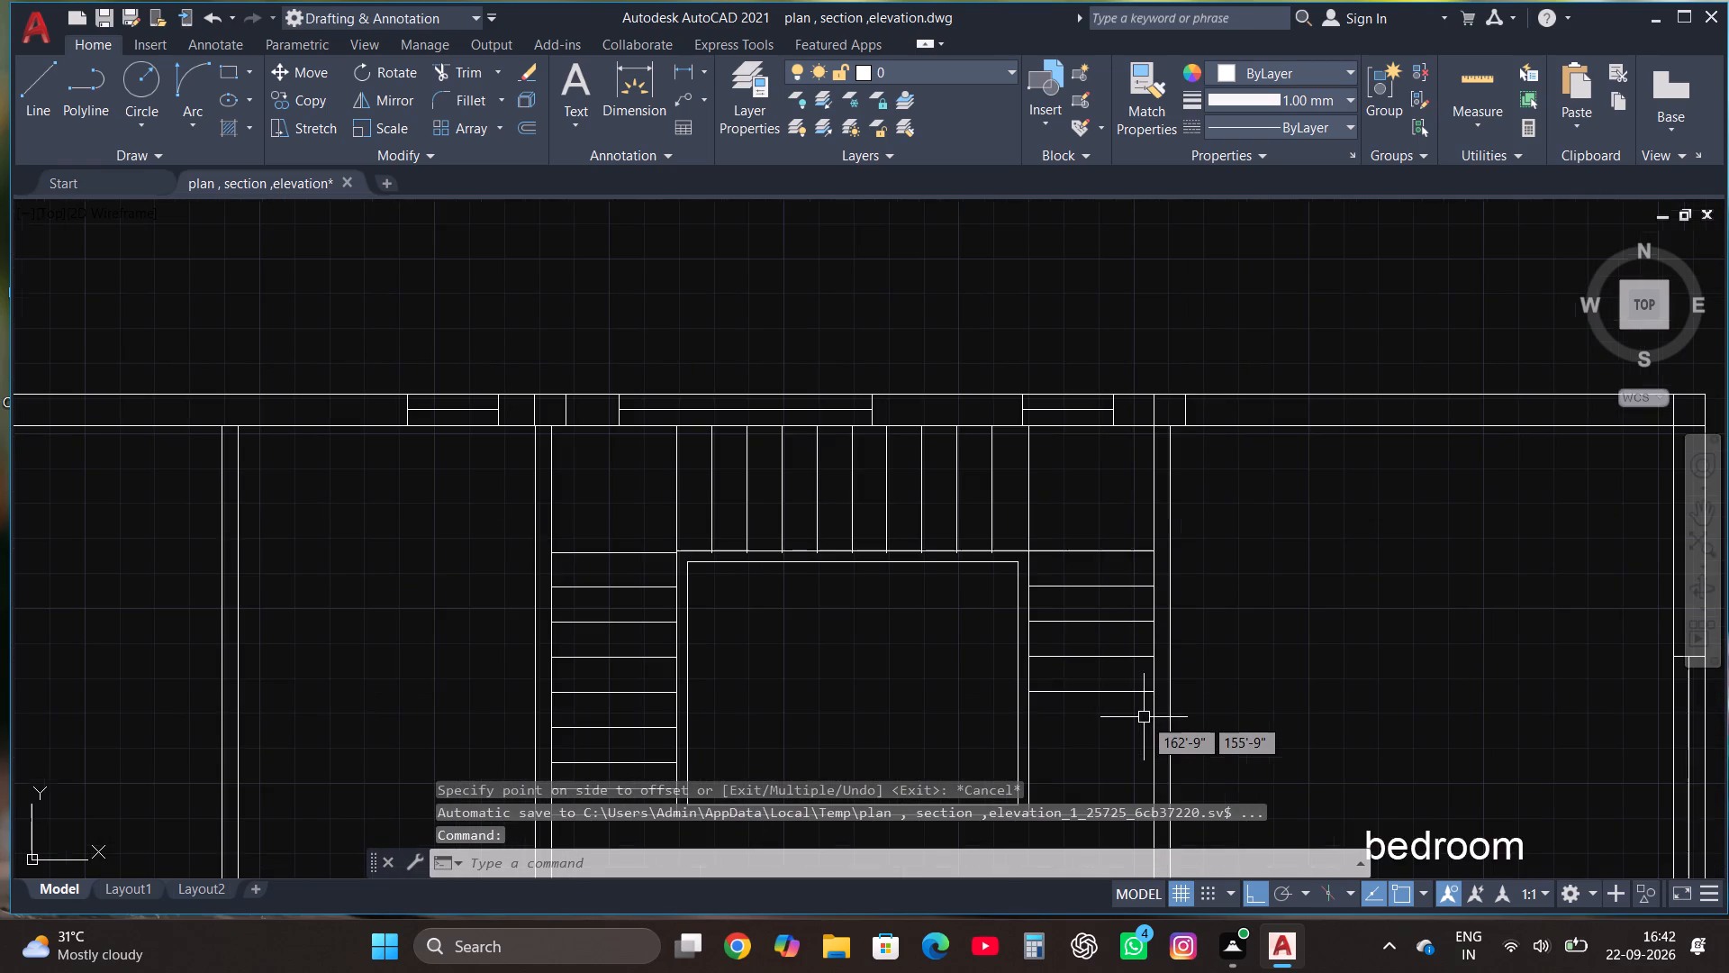
pyautogui.scroll(1, 1142, 725)
pyautogui.click(26, 74)
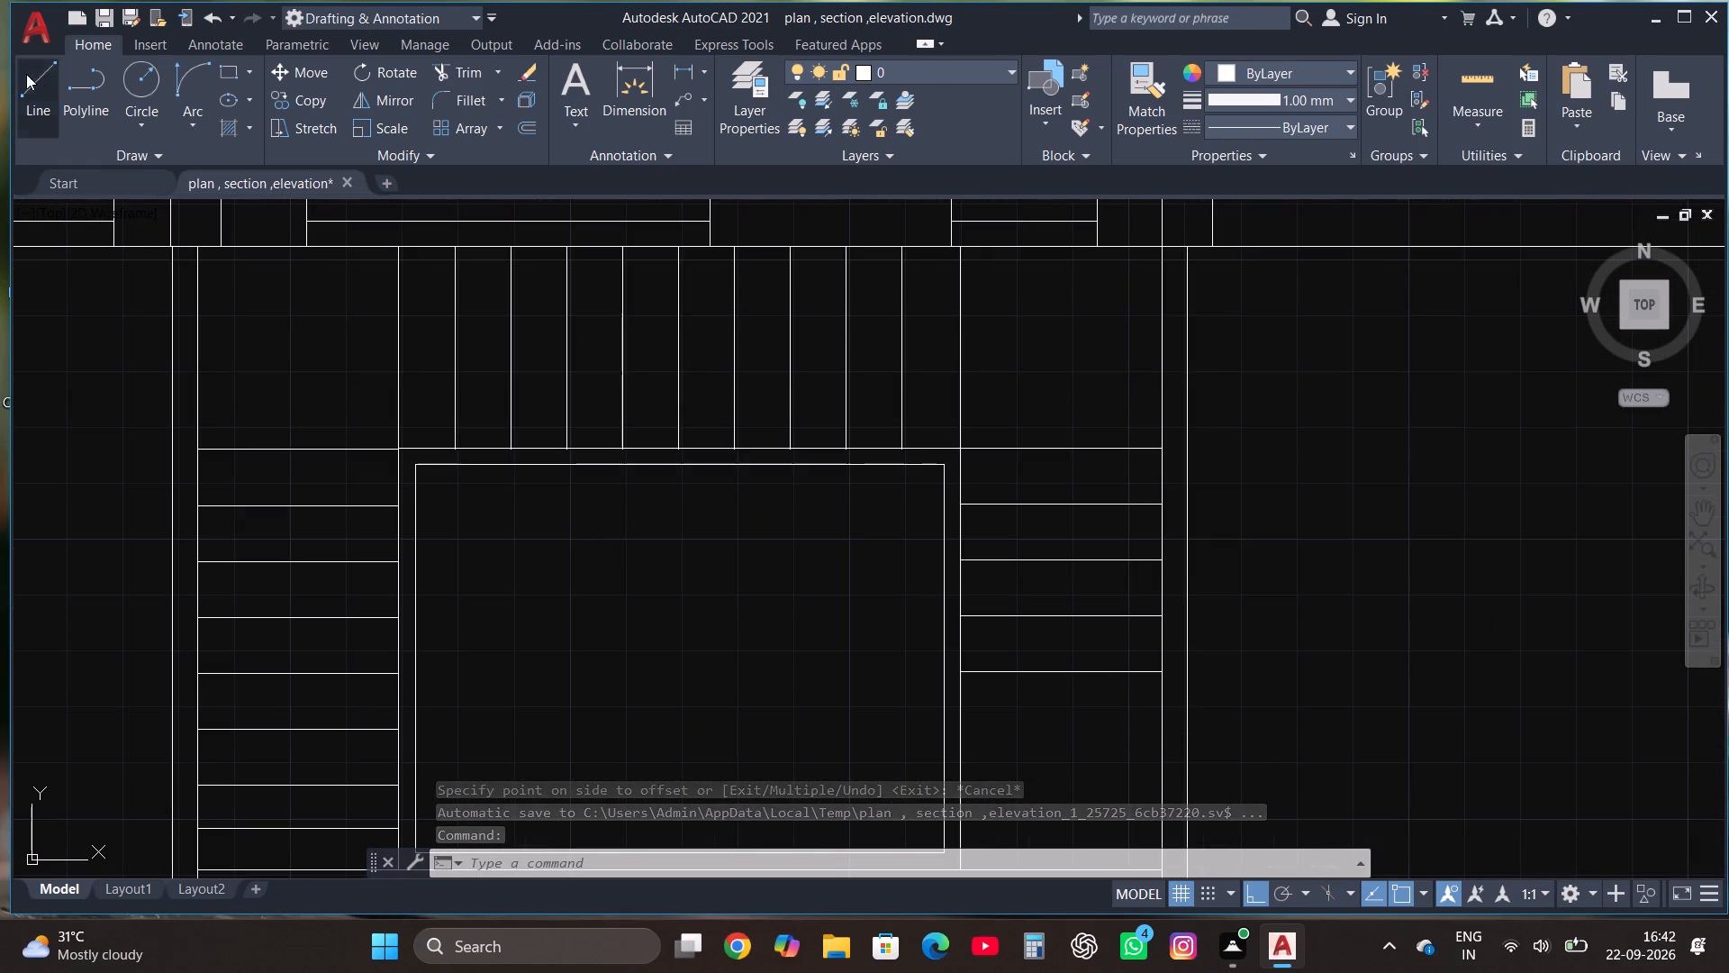
pyautogui.click(957, 718)
pyautogui.press('F8')
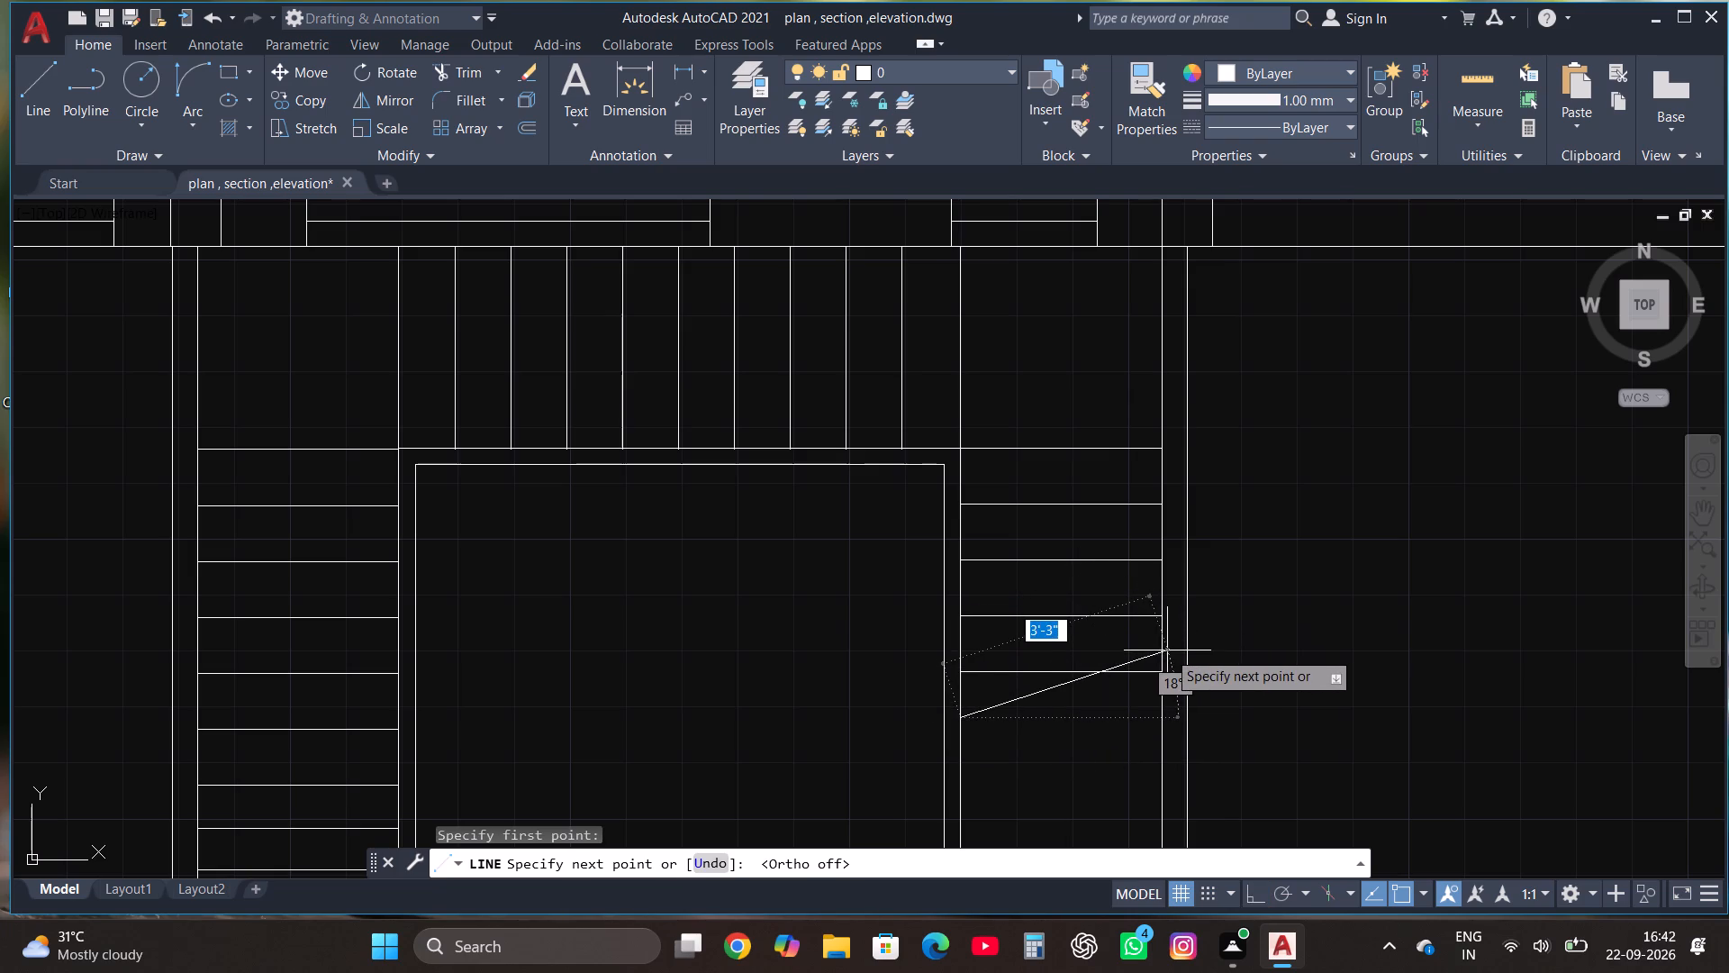
pyautogui.click(1157, 618)
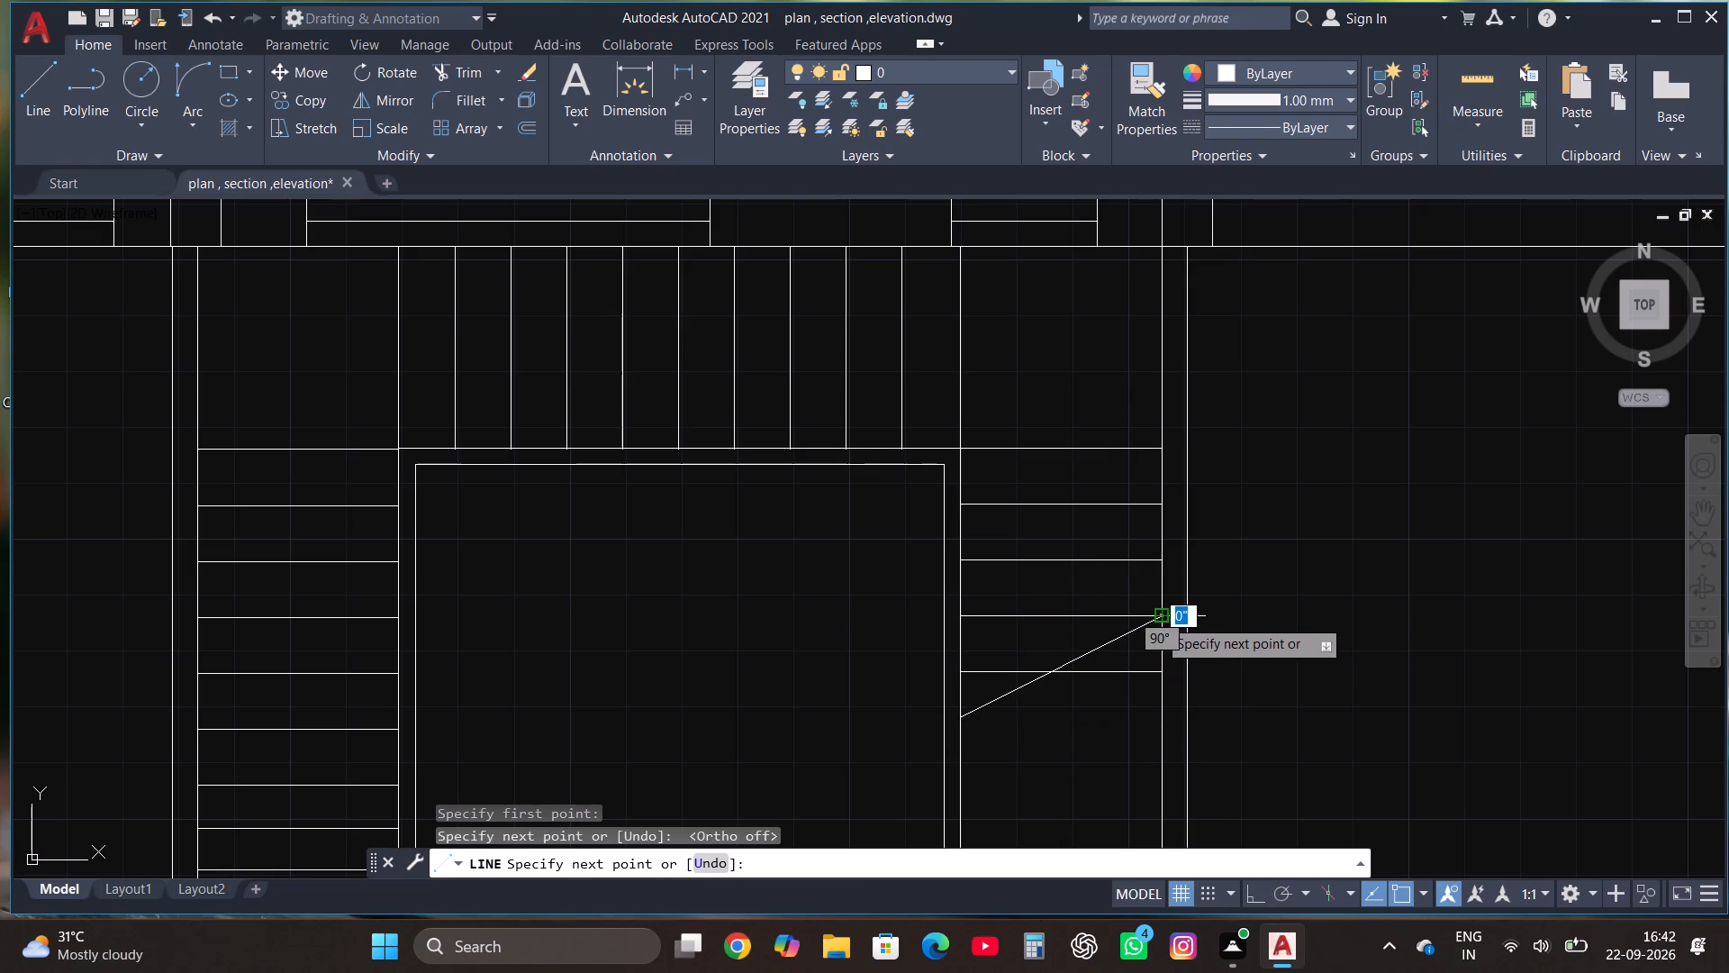
# Trim the part of the fourth eastern tread that lies east of the diagonal break line.
pyautogui.click(464, 68)
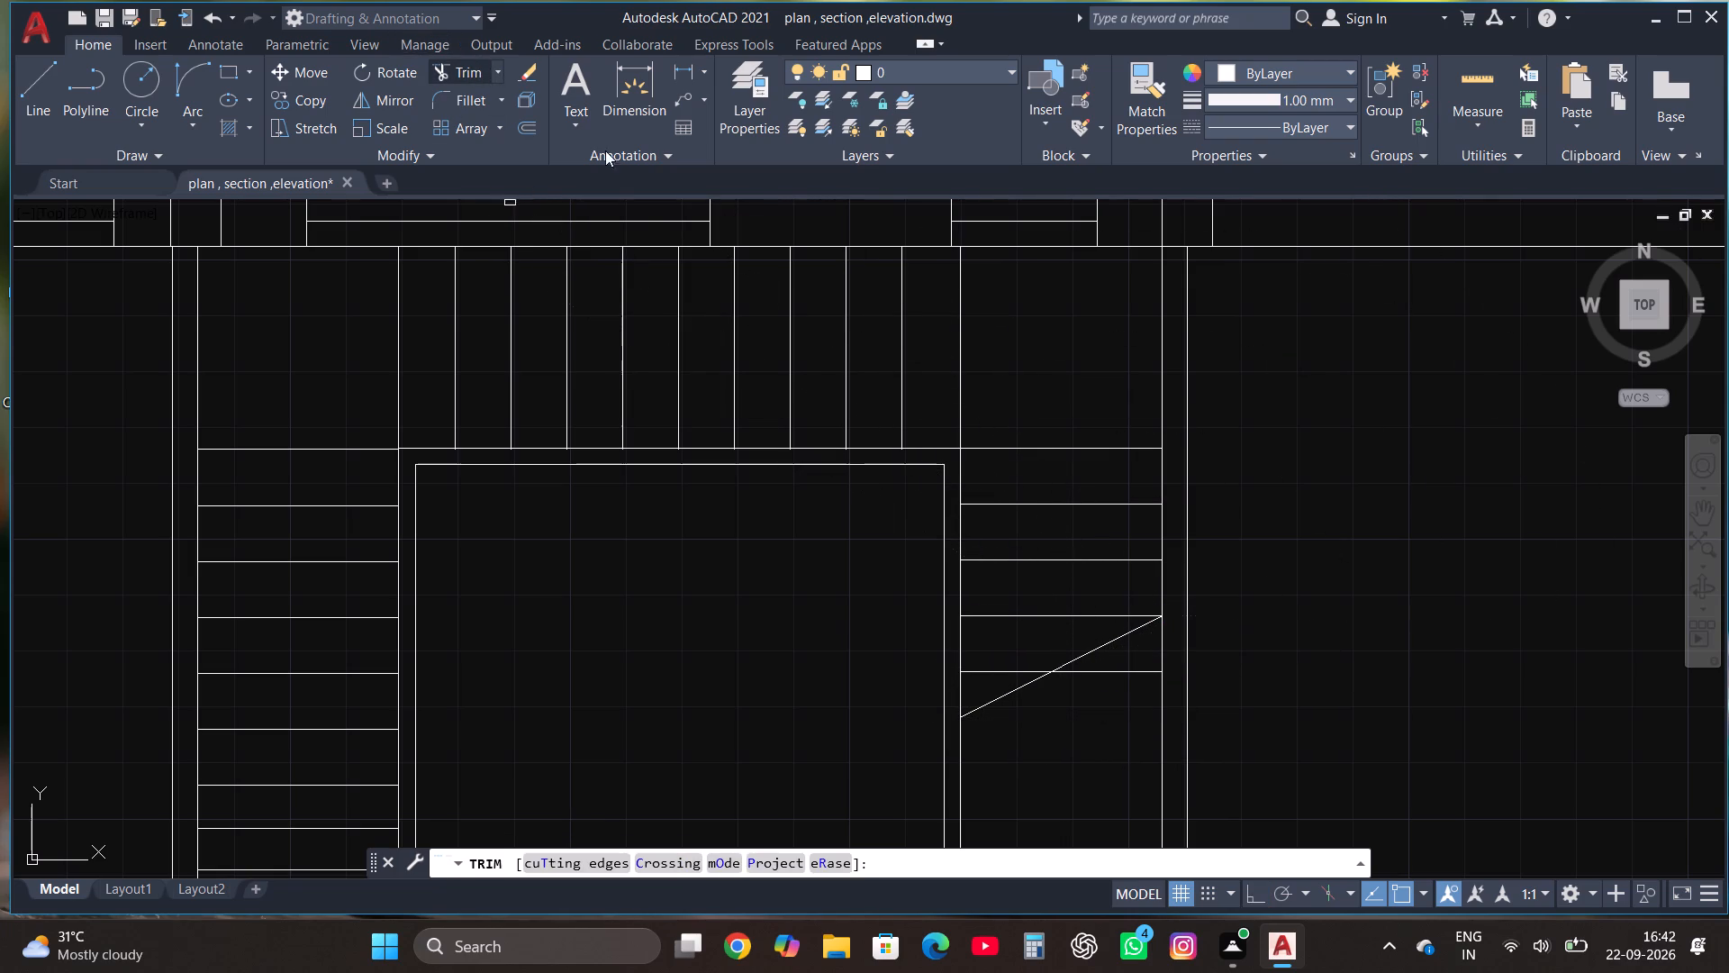
pyautogui.click(1120, 678)
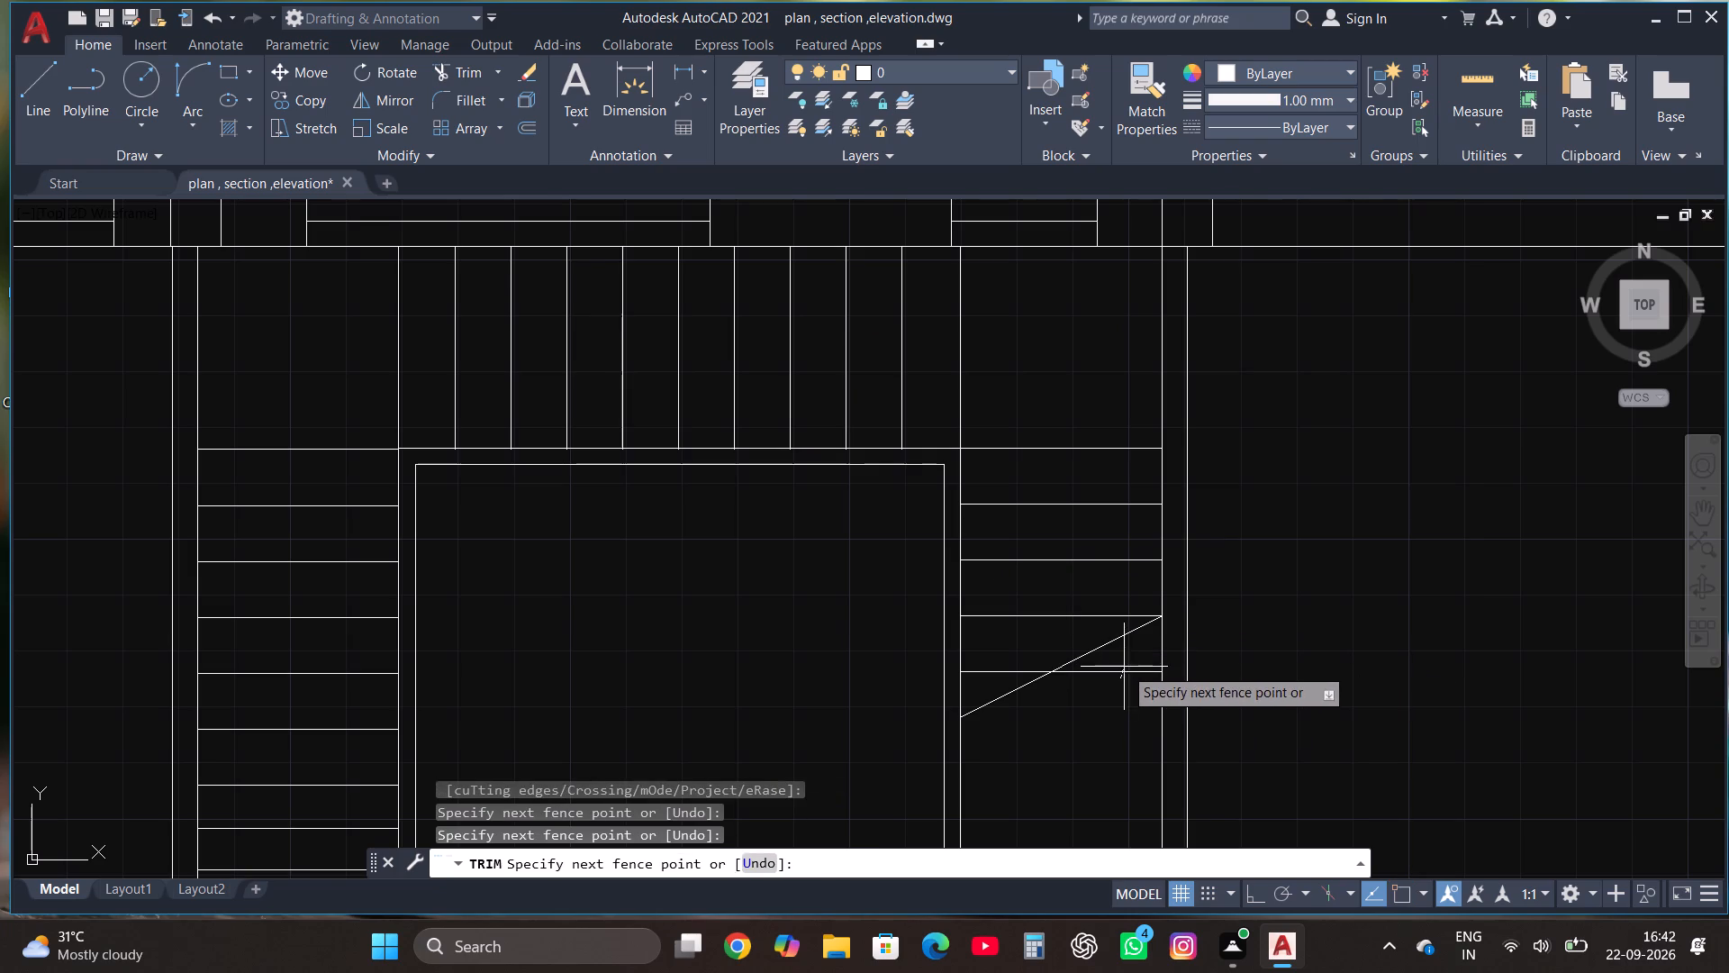
pyautogui.click(1124, 667)
pyautogui.scroll(-1, 1111, 690)
pyautogui.press('Escape')
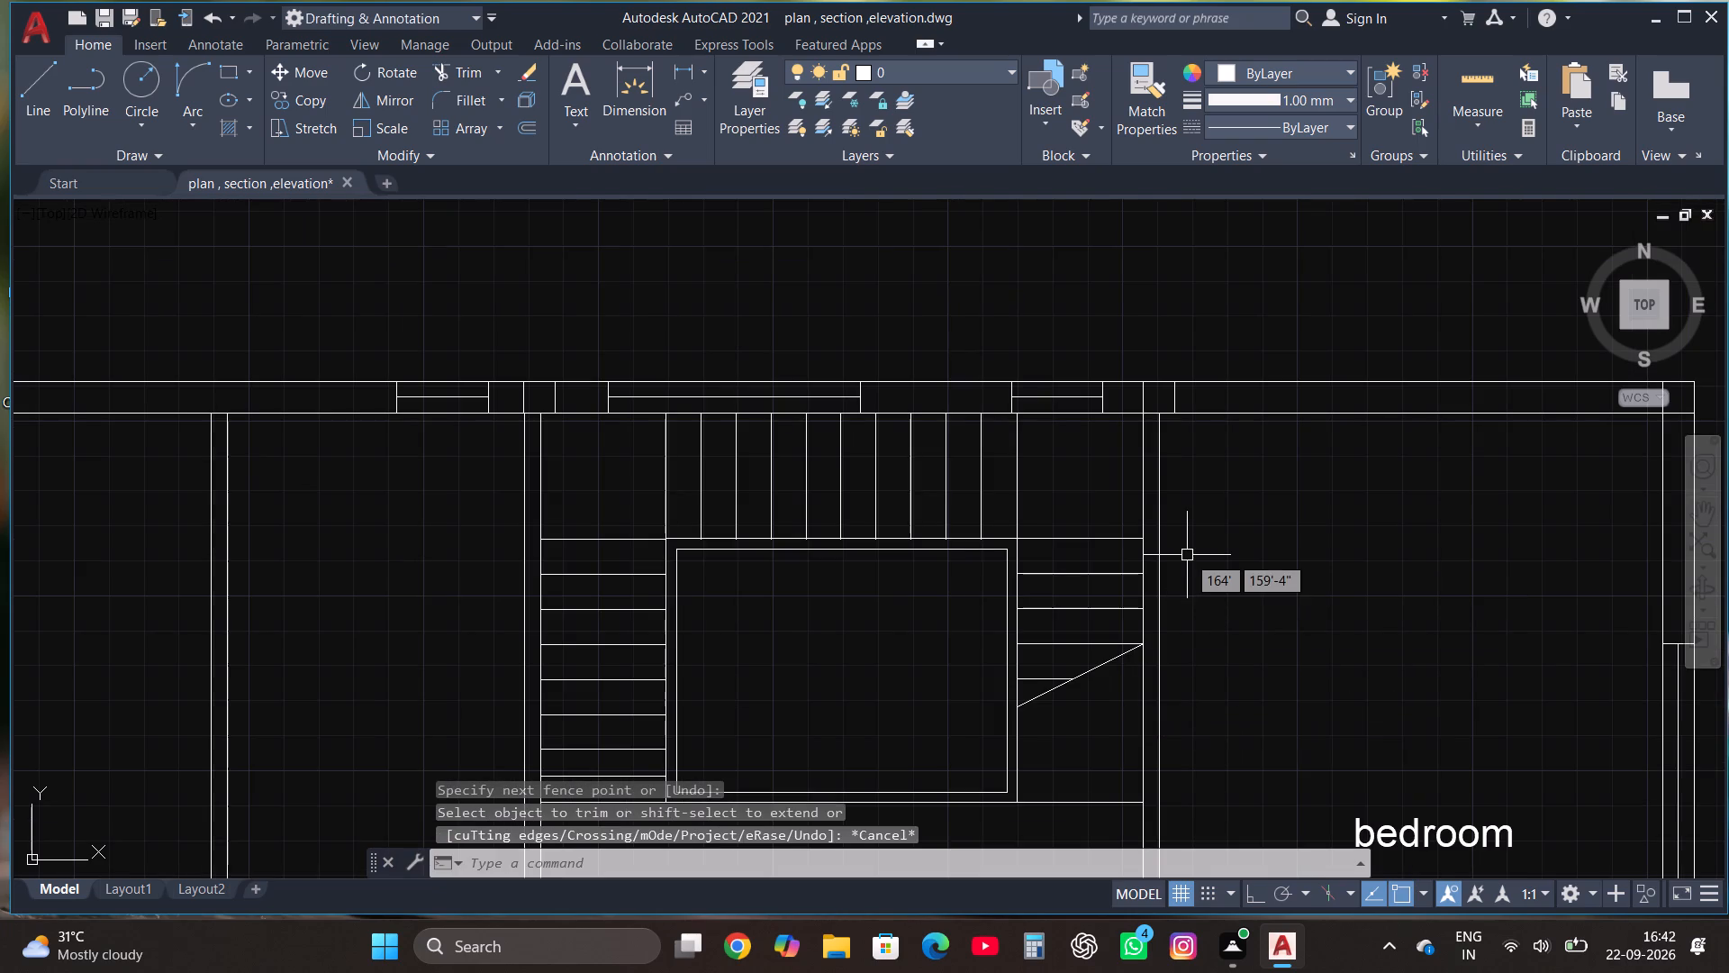
# Make the ISO dash linetype ACAD_ISO02W100 the current linetype.
pyautogui.scroll(-2, 1124, 550)
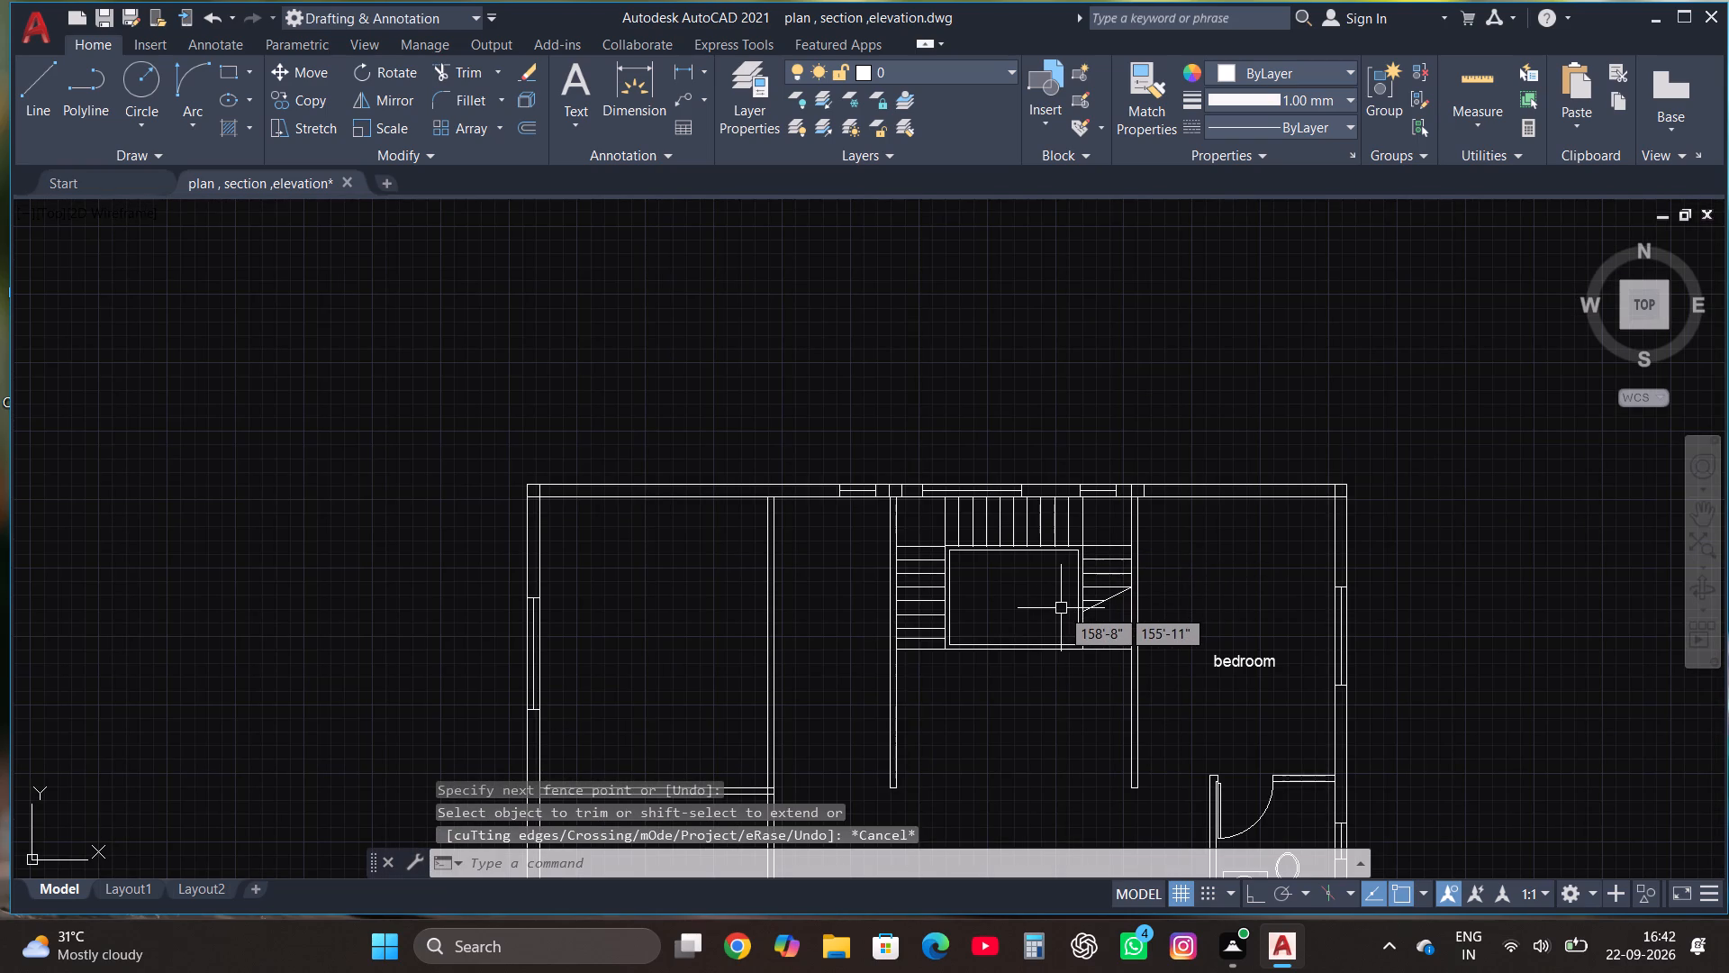
pyautogui.scroll(2, 1061, 608)
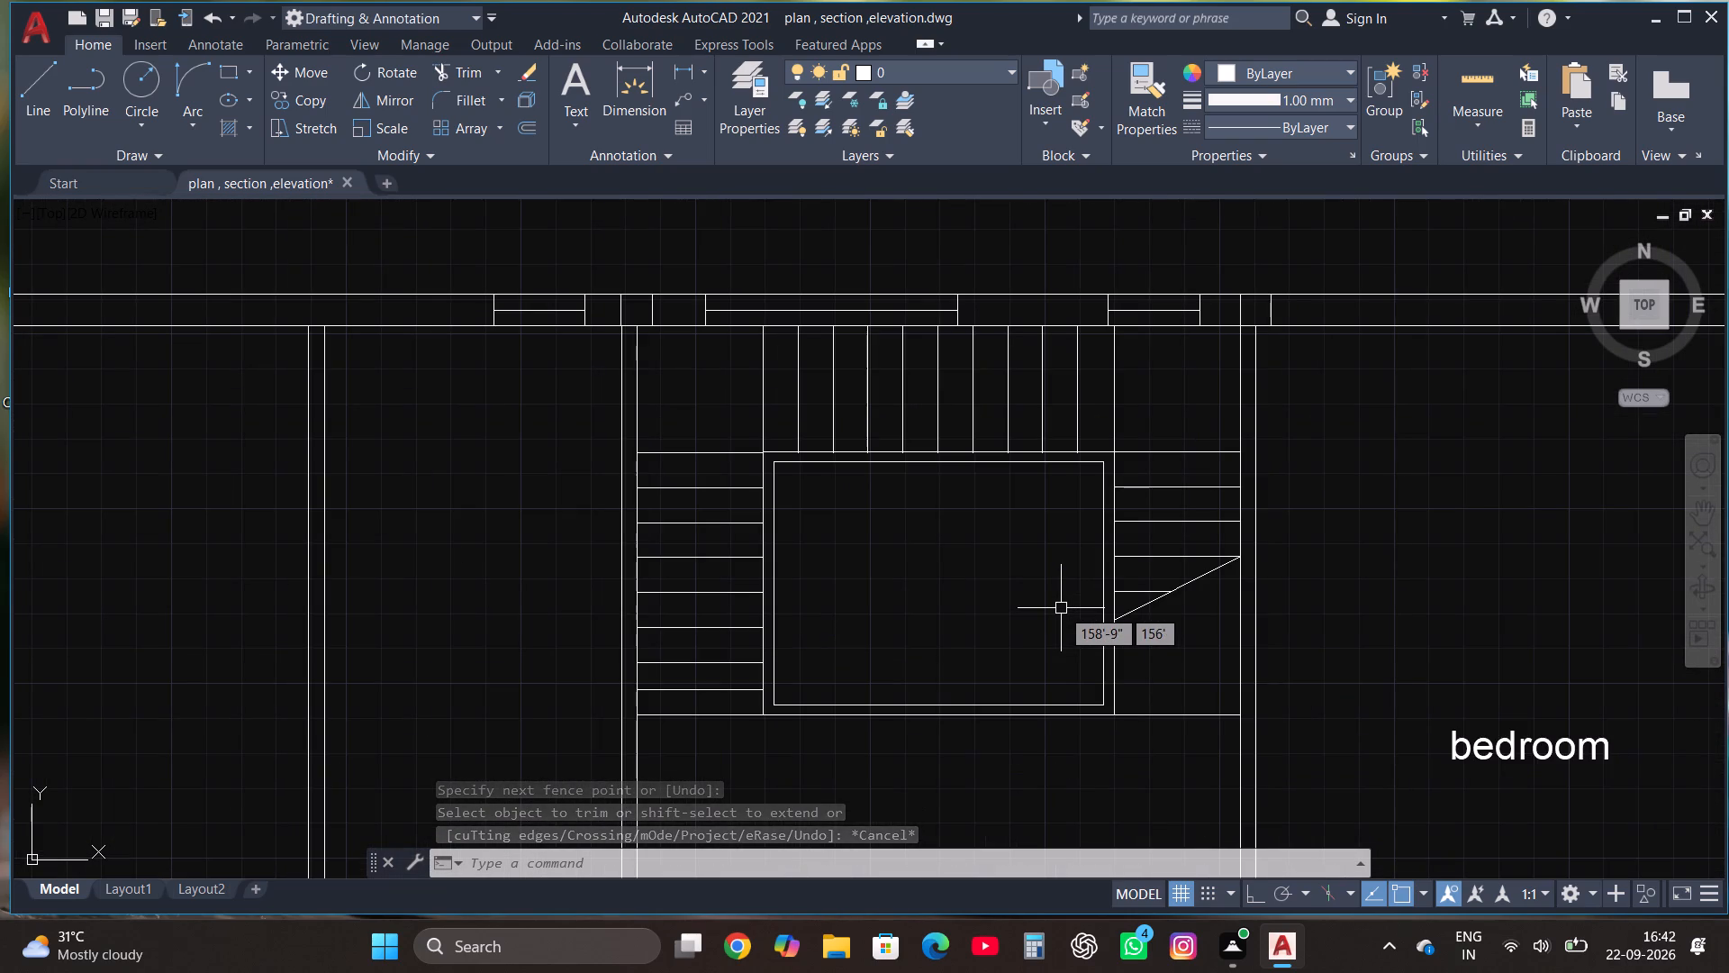
pyautogui.write('li')
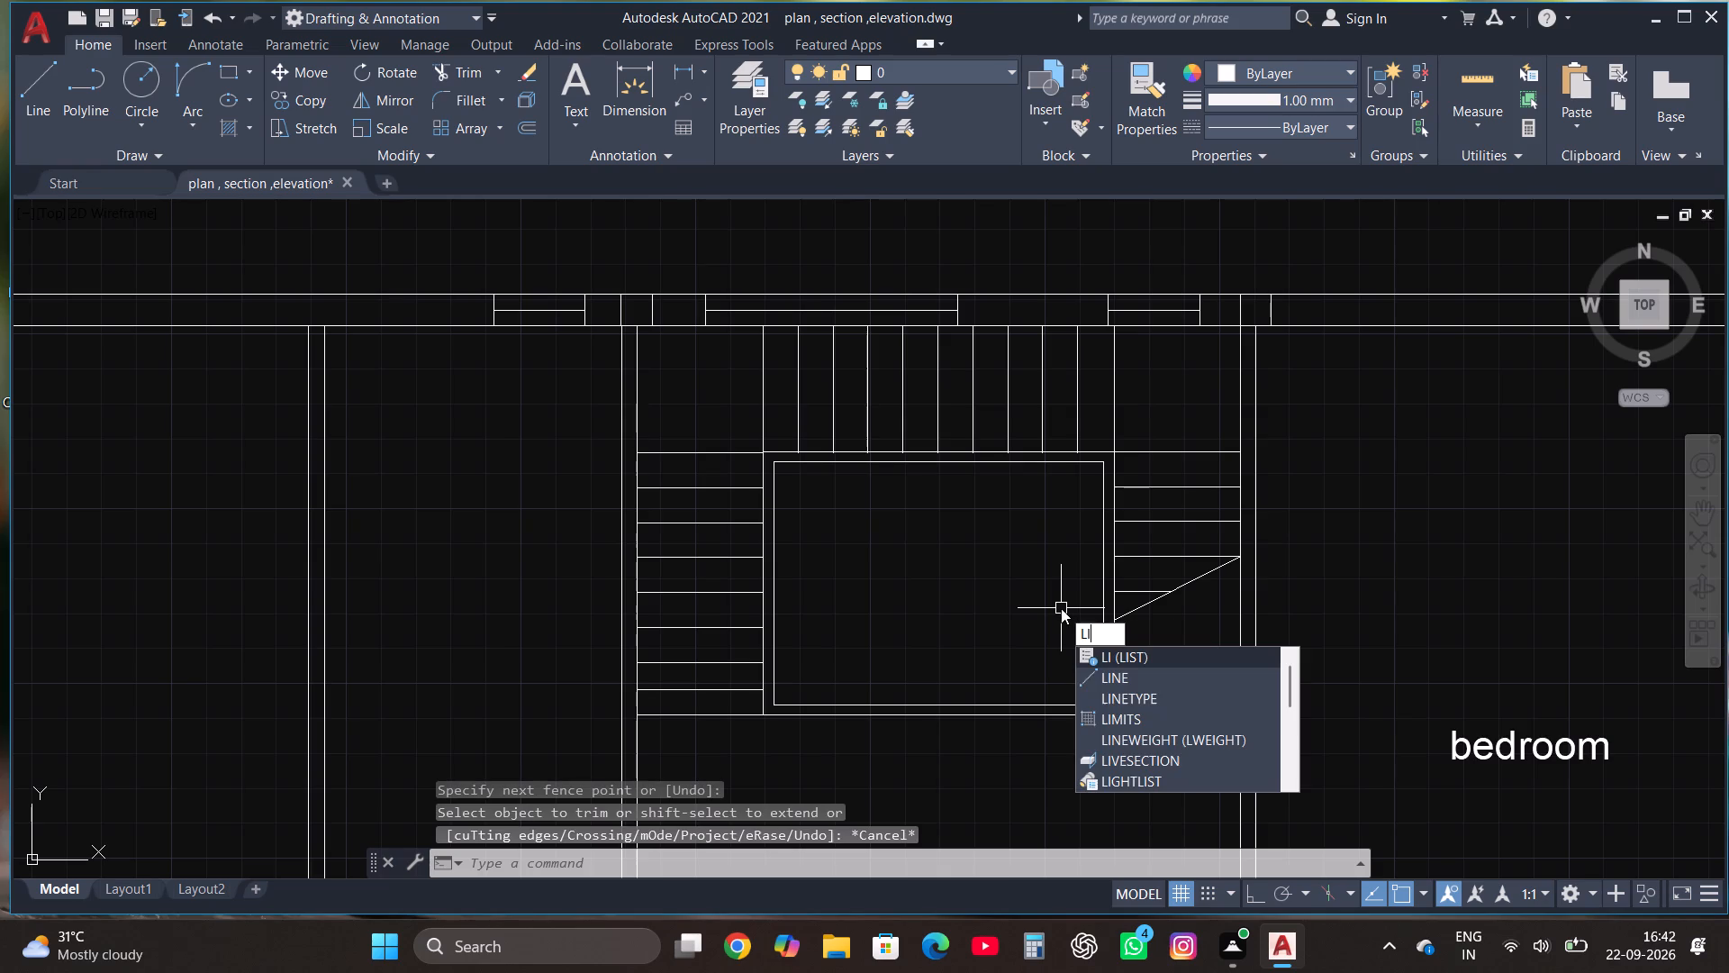
pyautogui.click(1148, 708)
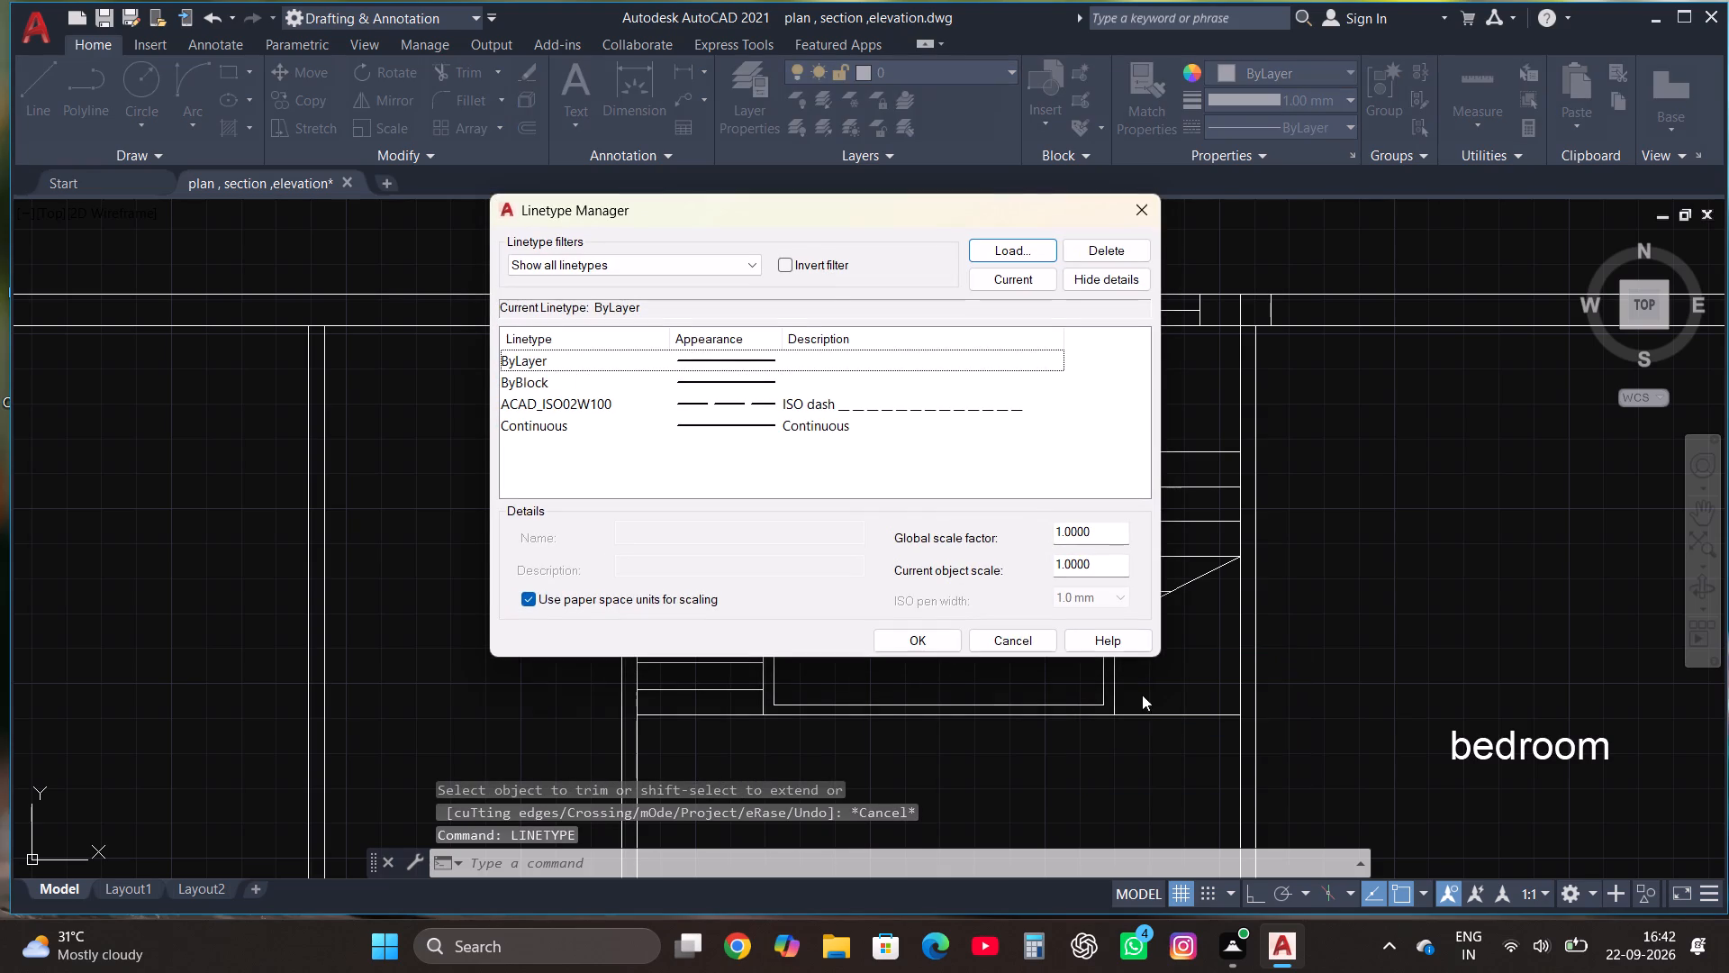
pyautogui.click(834, 402)
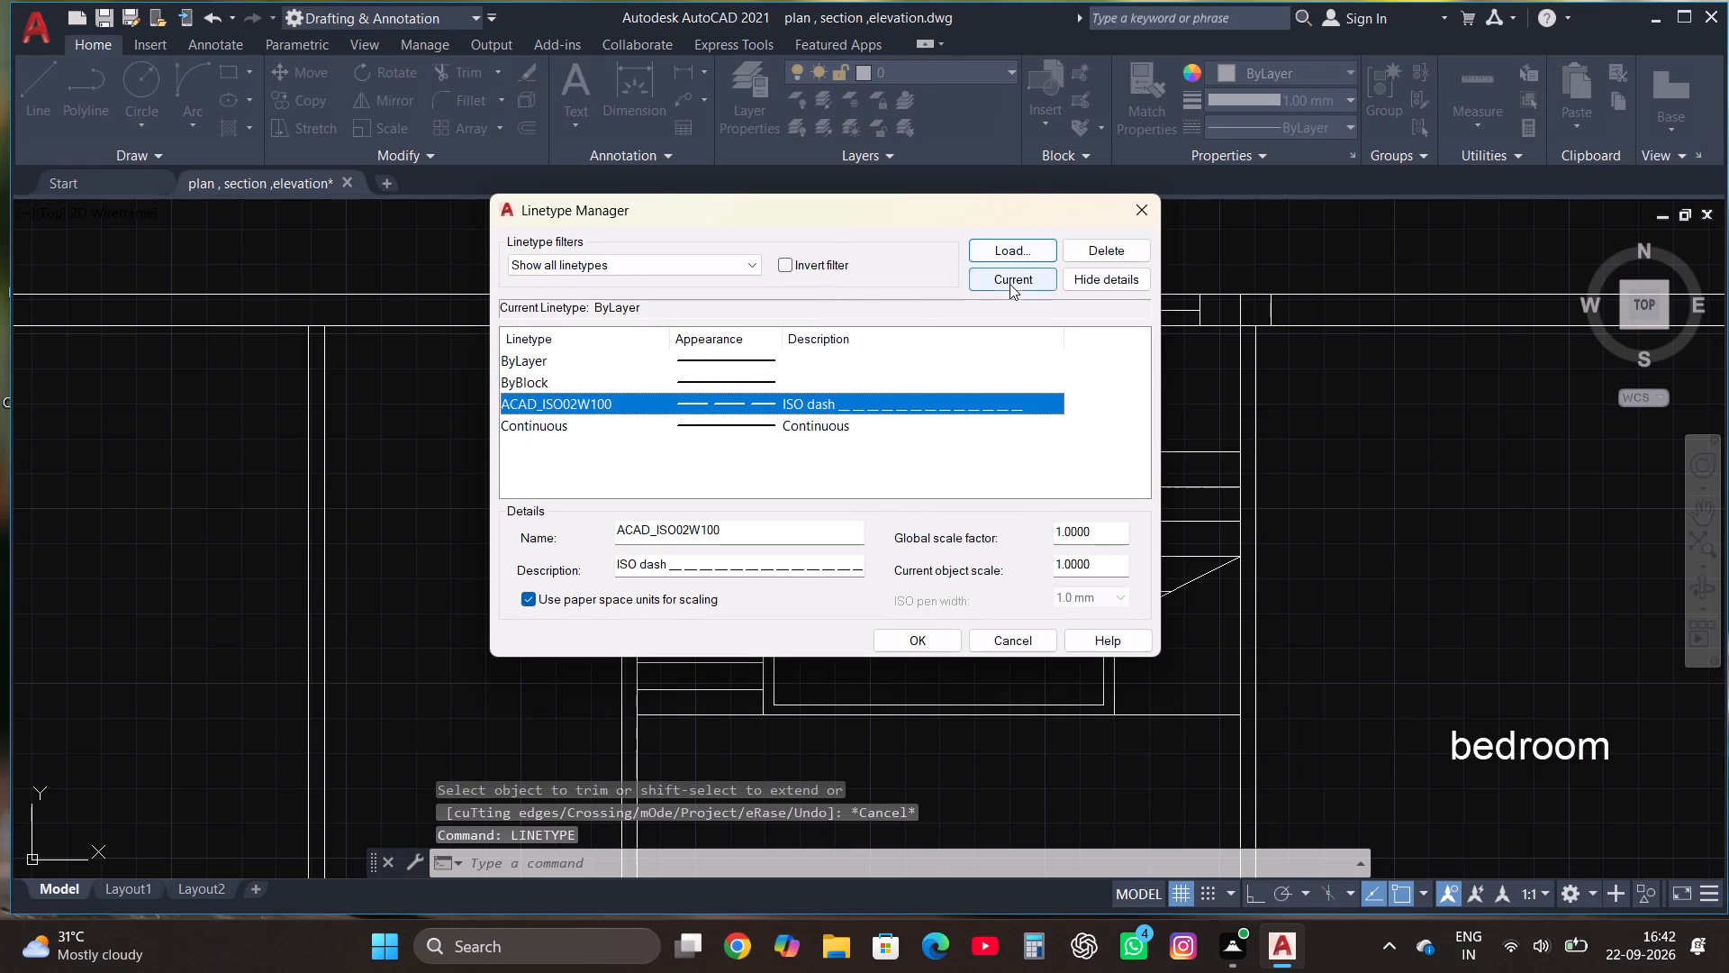
pyautogui.click(1009, 286)
pyautogui.click(927, 649)
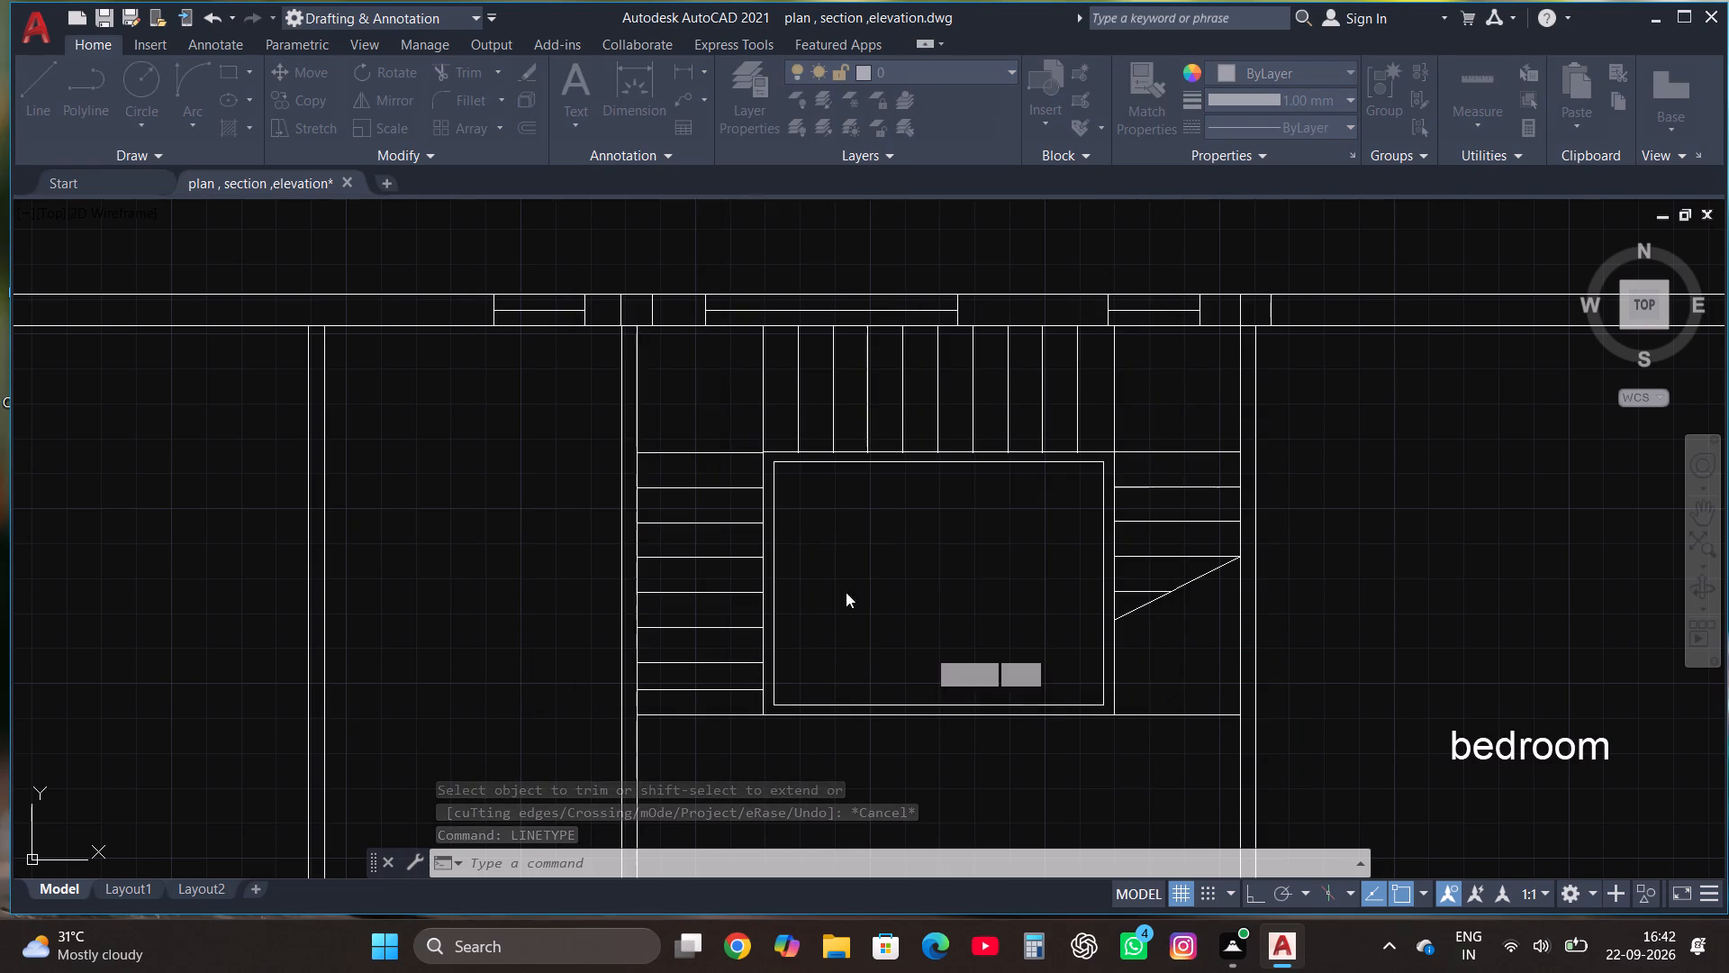
# Draw two crossing dashed diagonals, each about 9'-9" long, between the opposite corners of the inner rectangle.
pyautogui.click(31, 76)
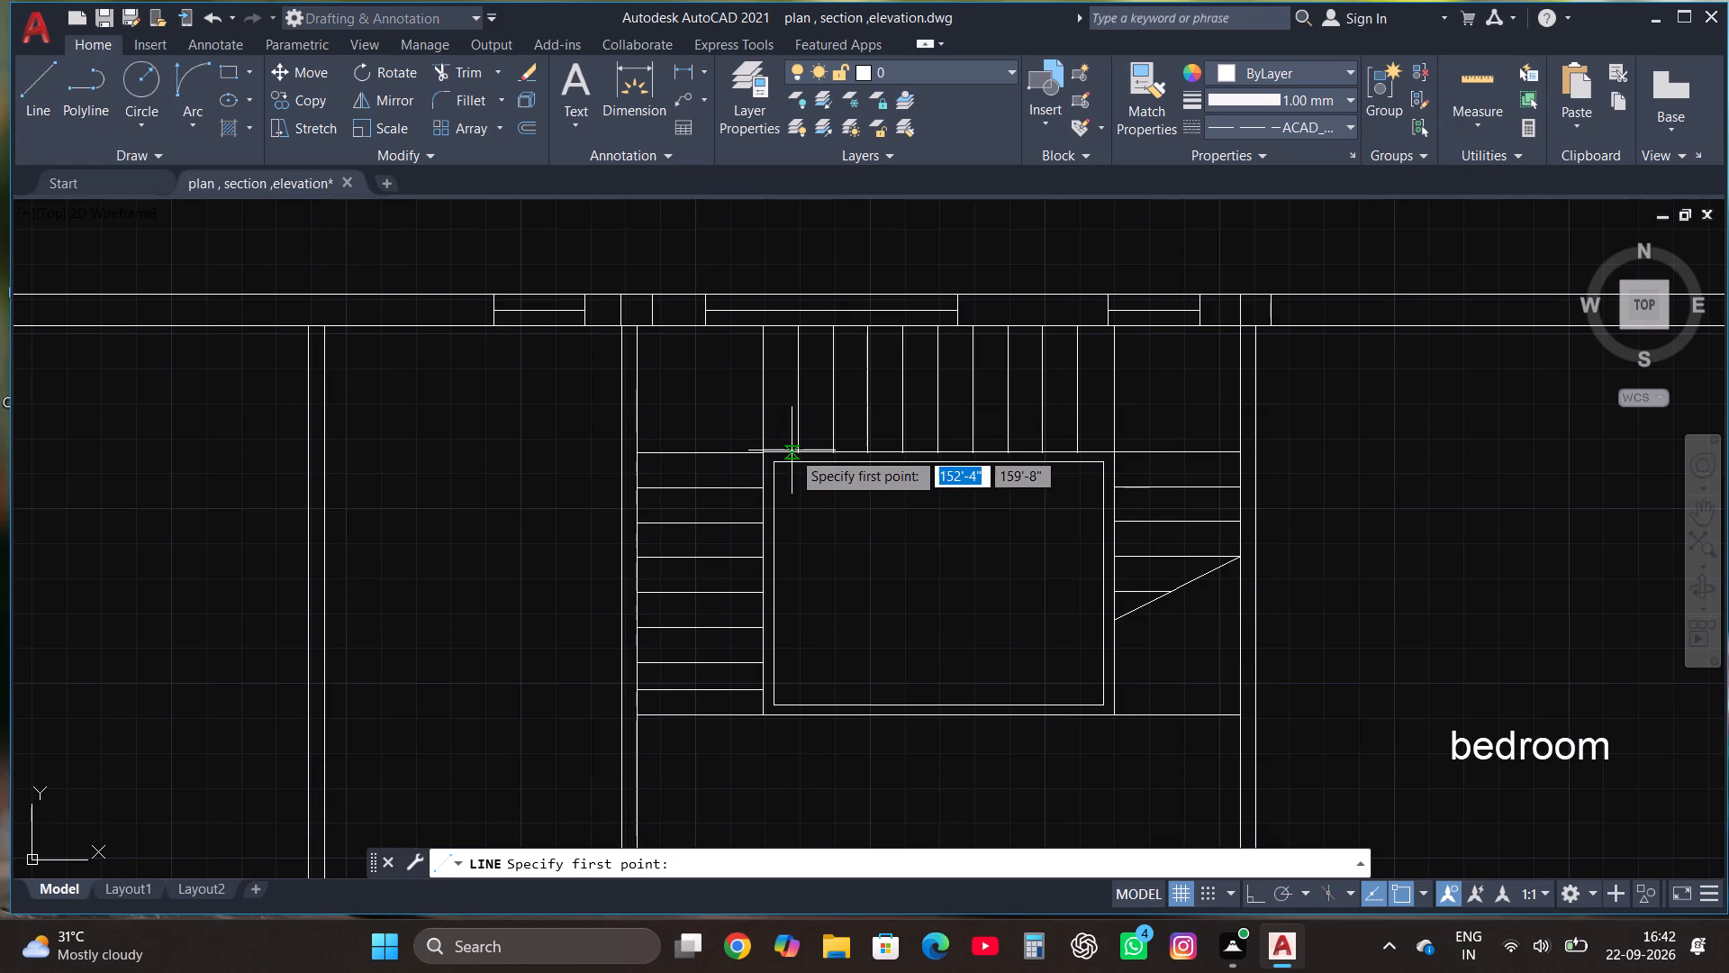
pyautogui.click(774, 461)
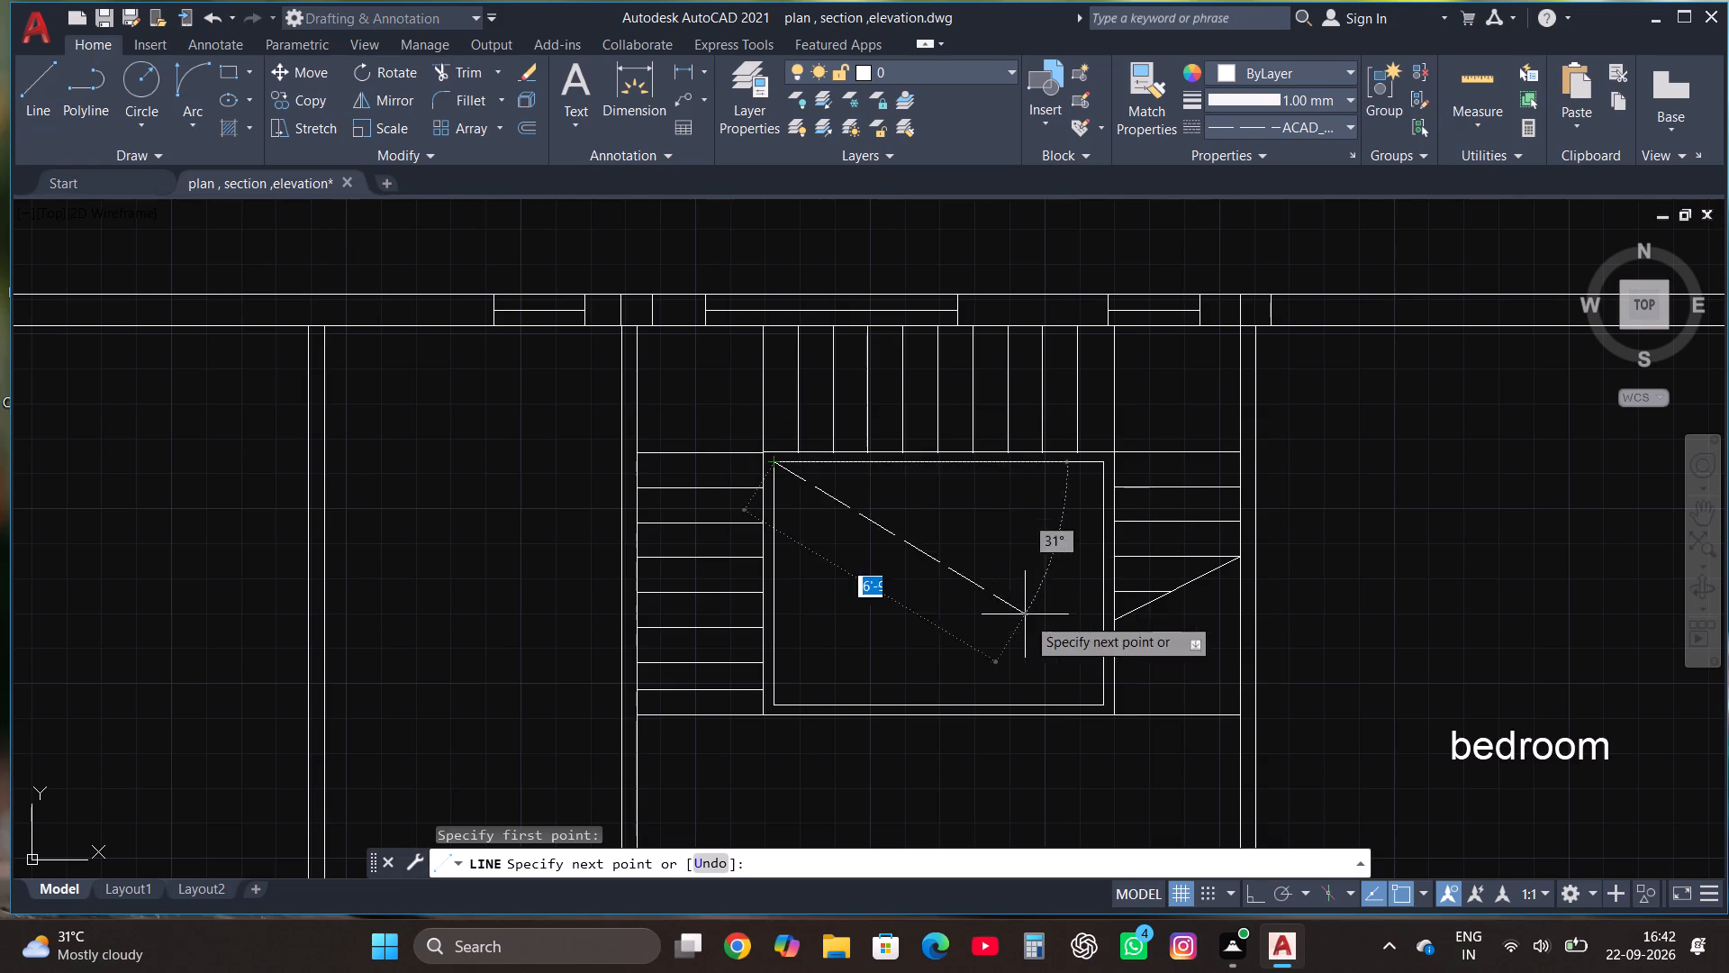
pyautogui.click(1102, 707)
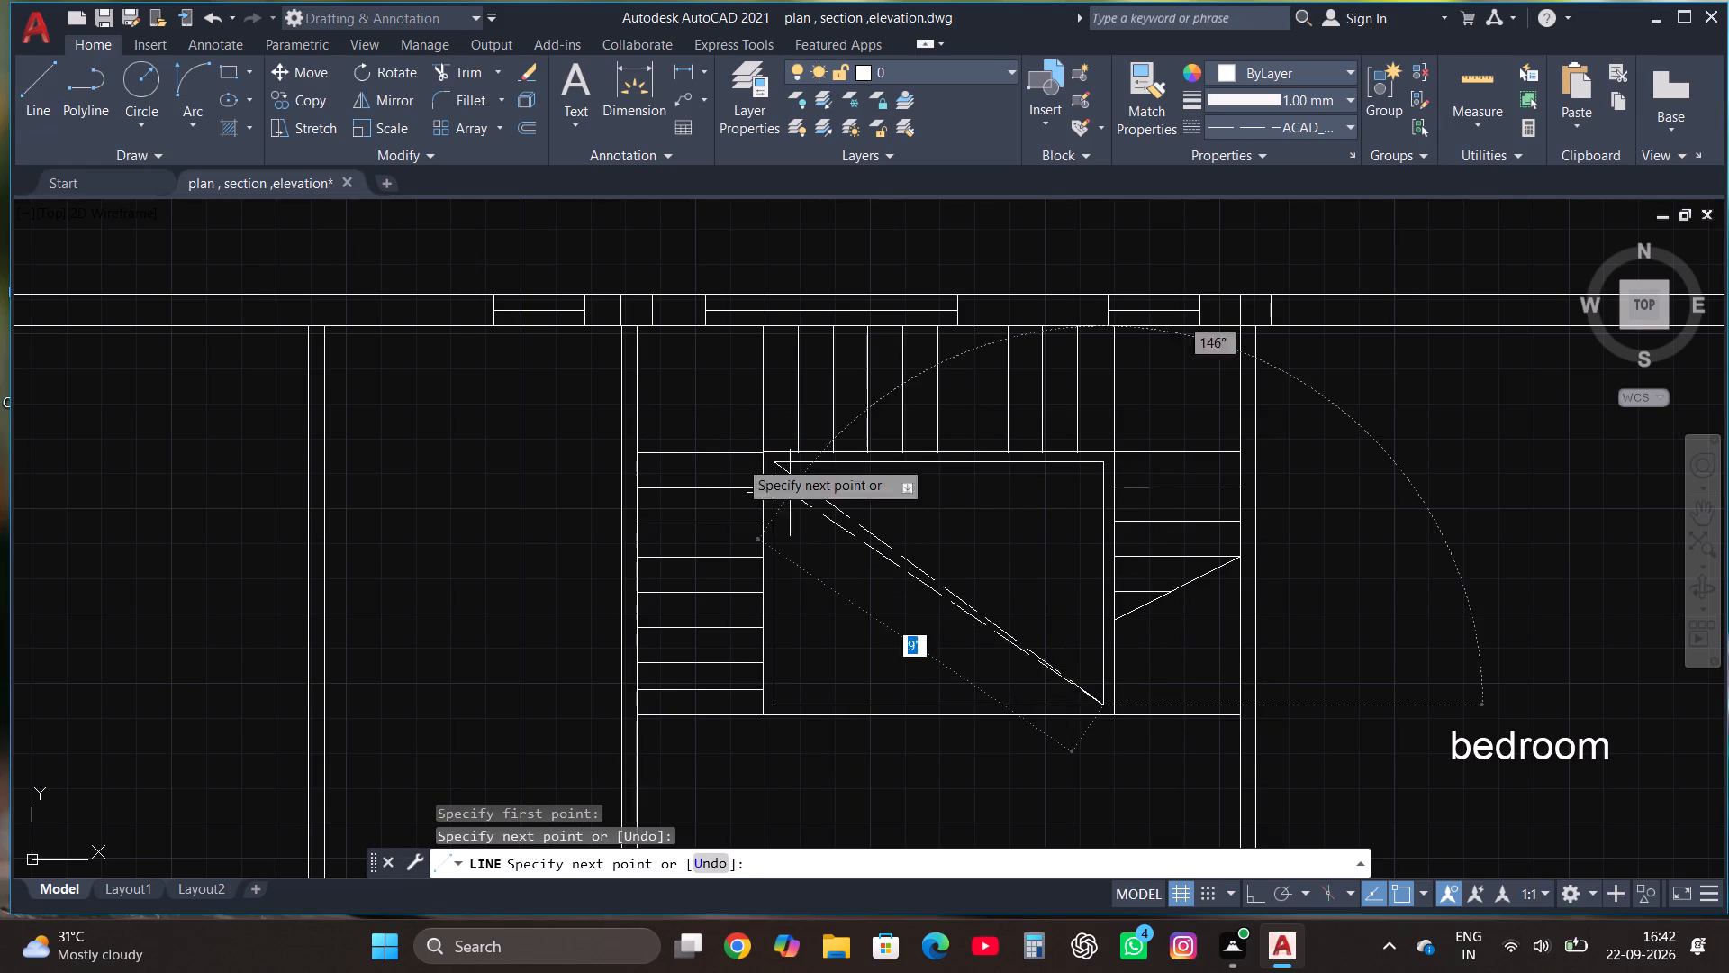
pyautogui.click(40, 90)
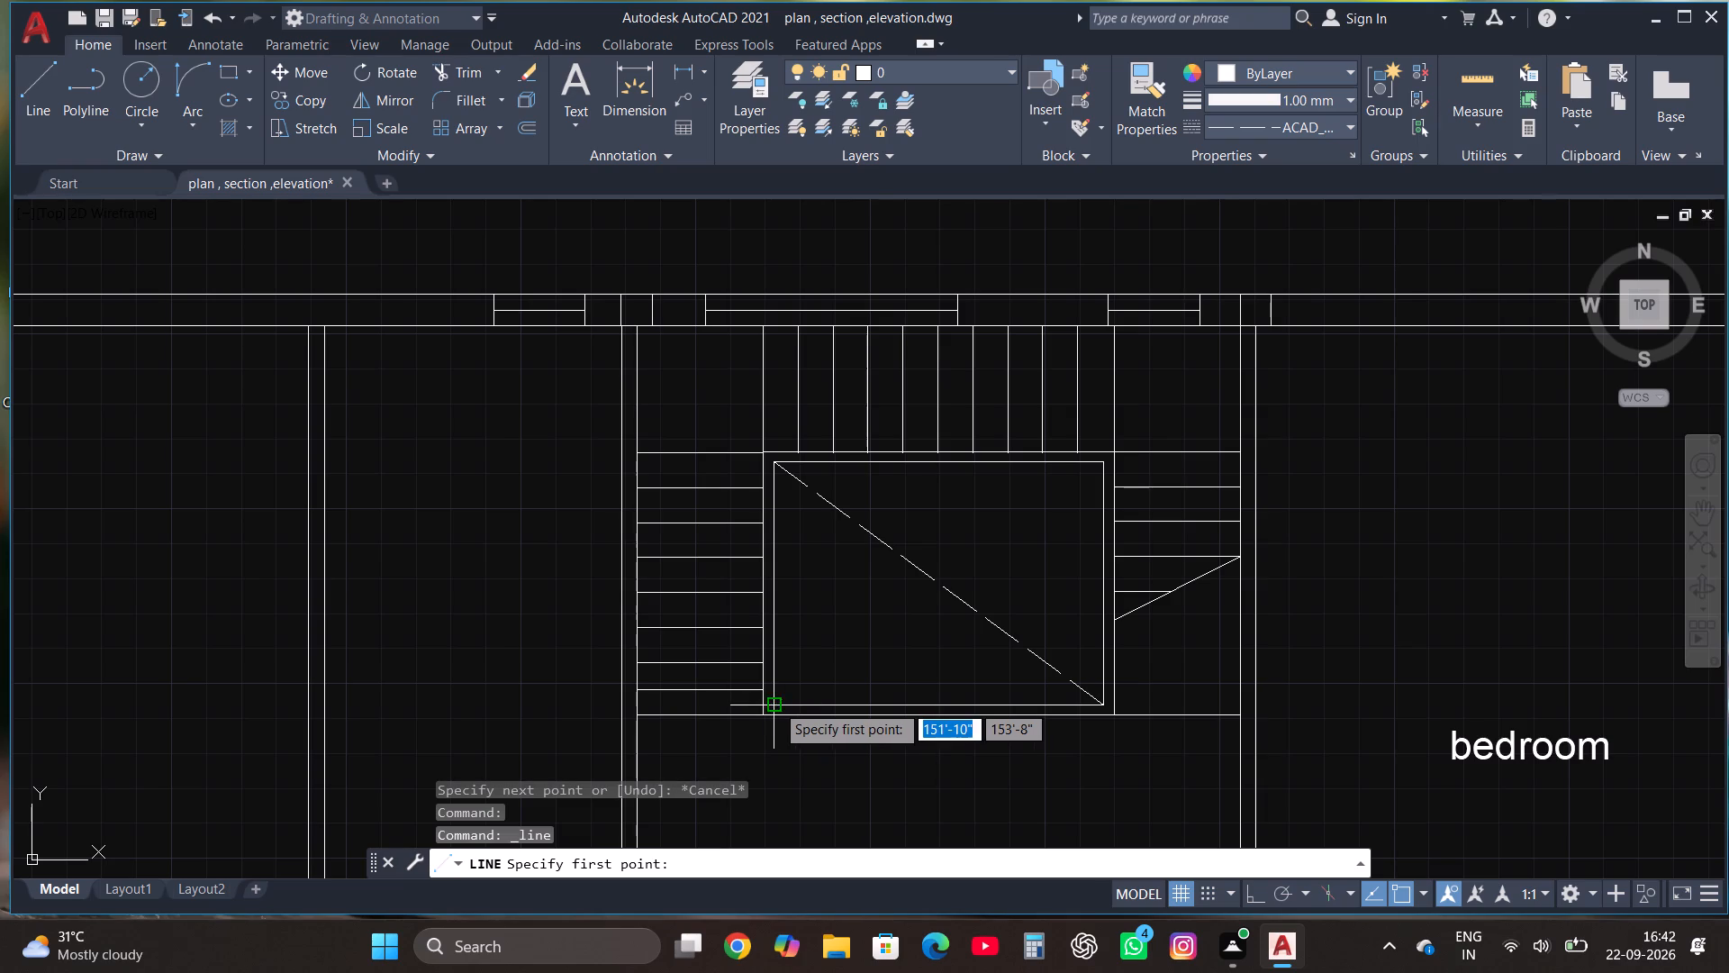
pyautogui.click(774, 704)
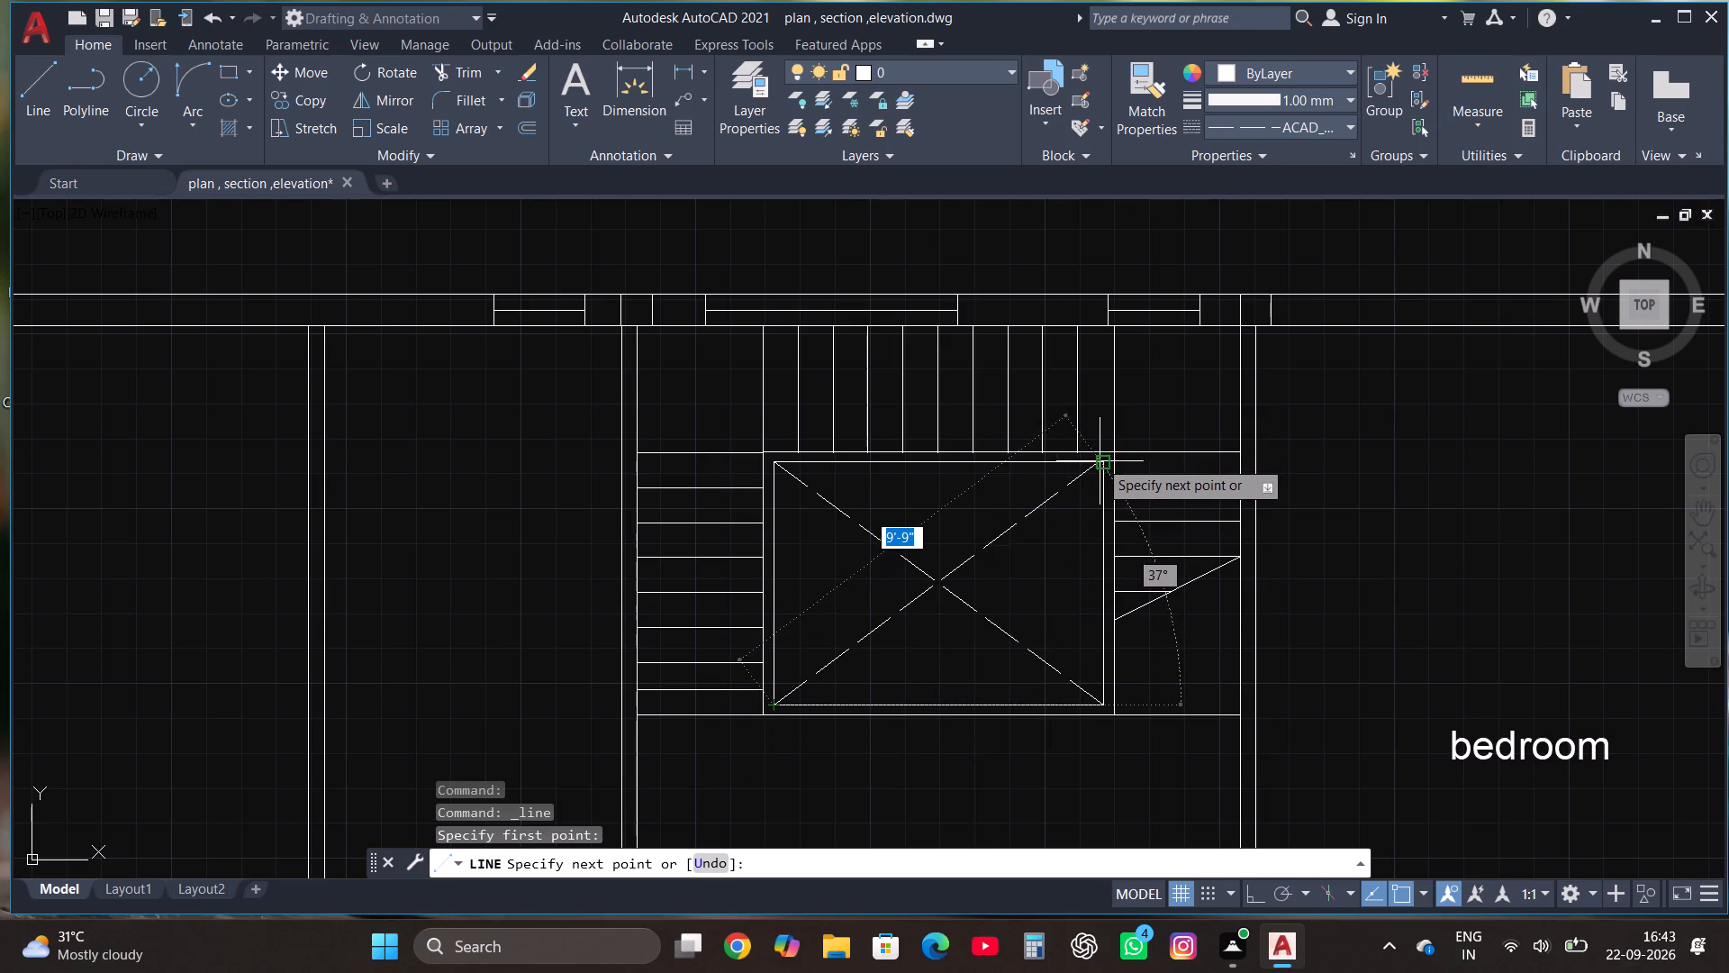
pyautogui.click(1101, 462)
pyautogui.press('Escape')
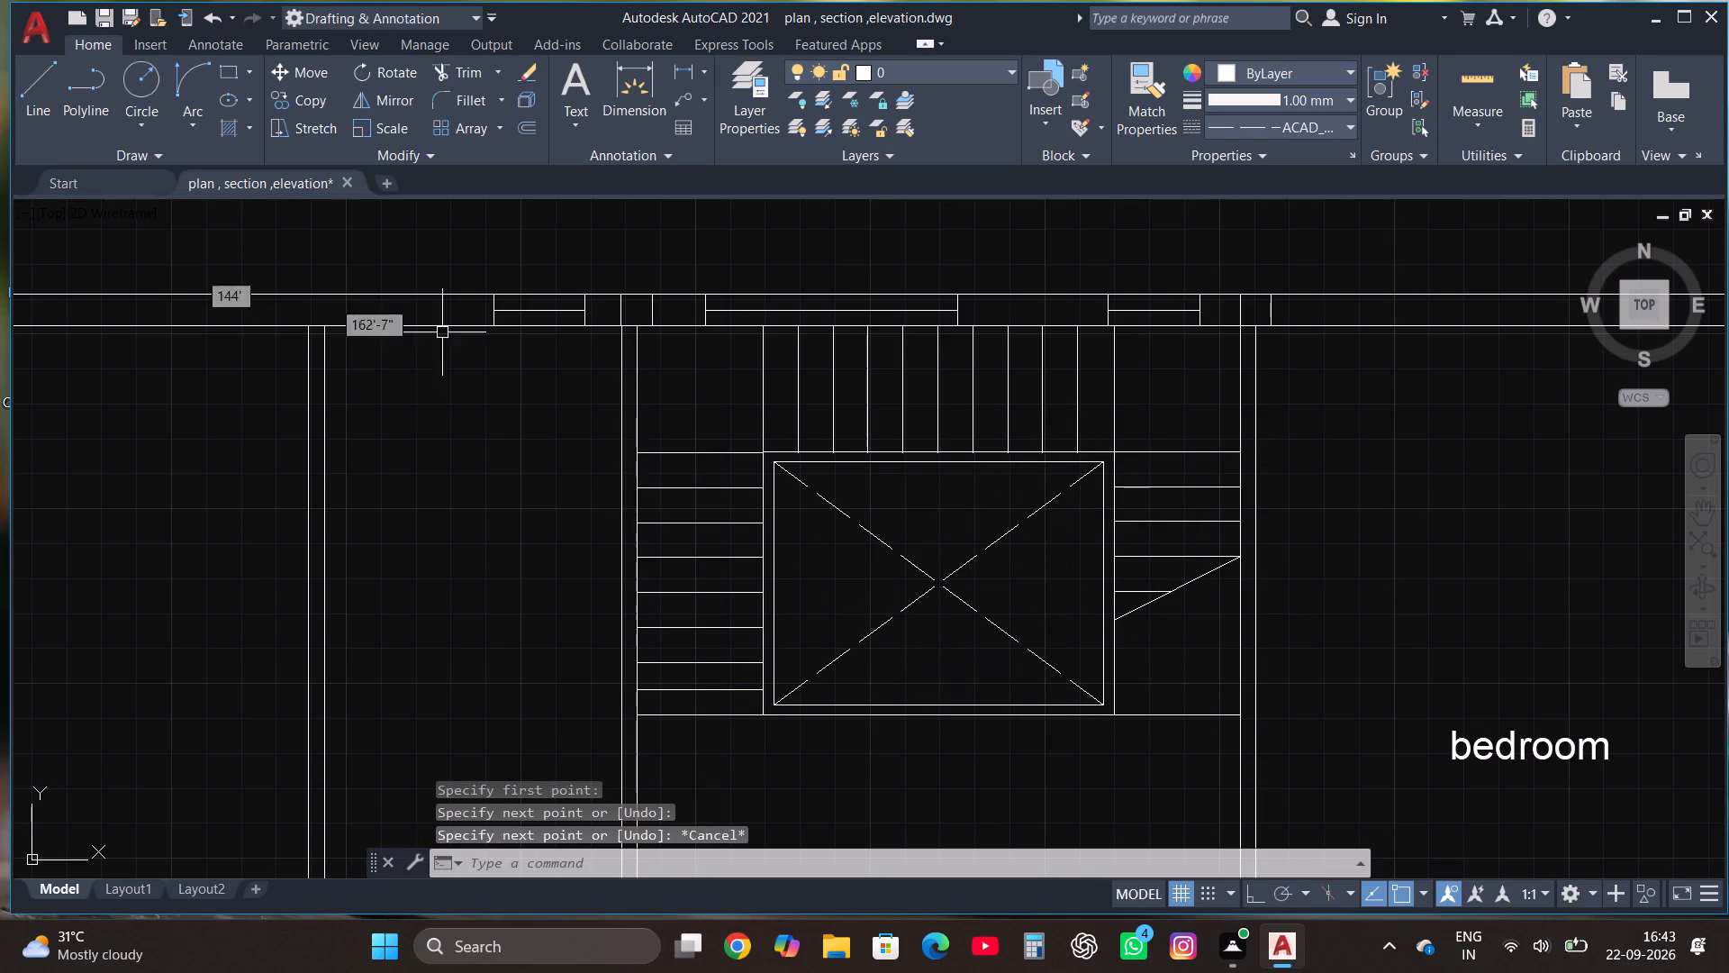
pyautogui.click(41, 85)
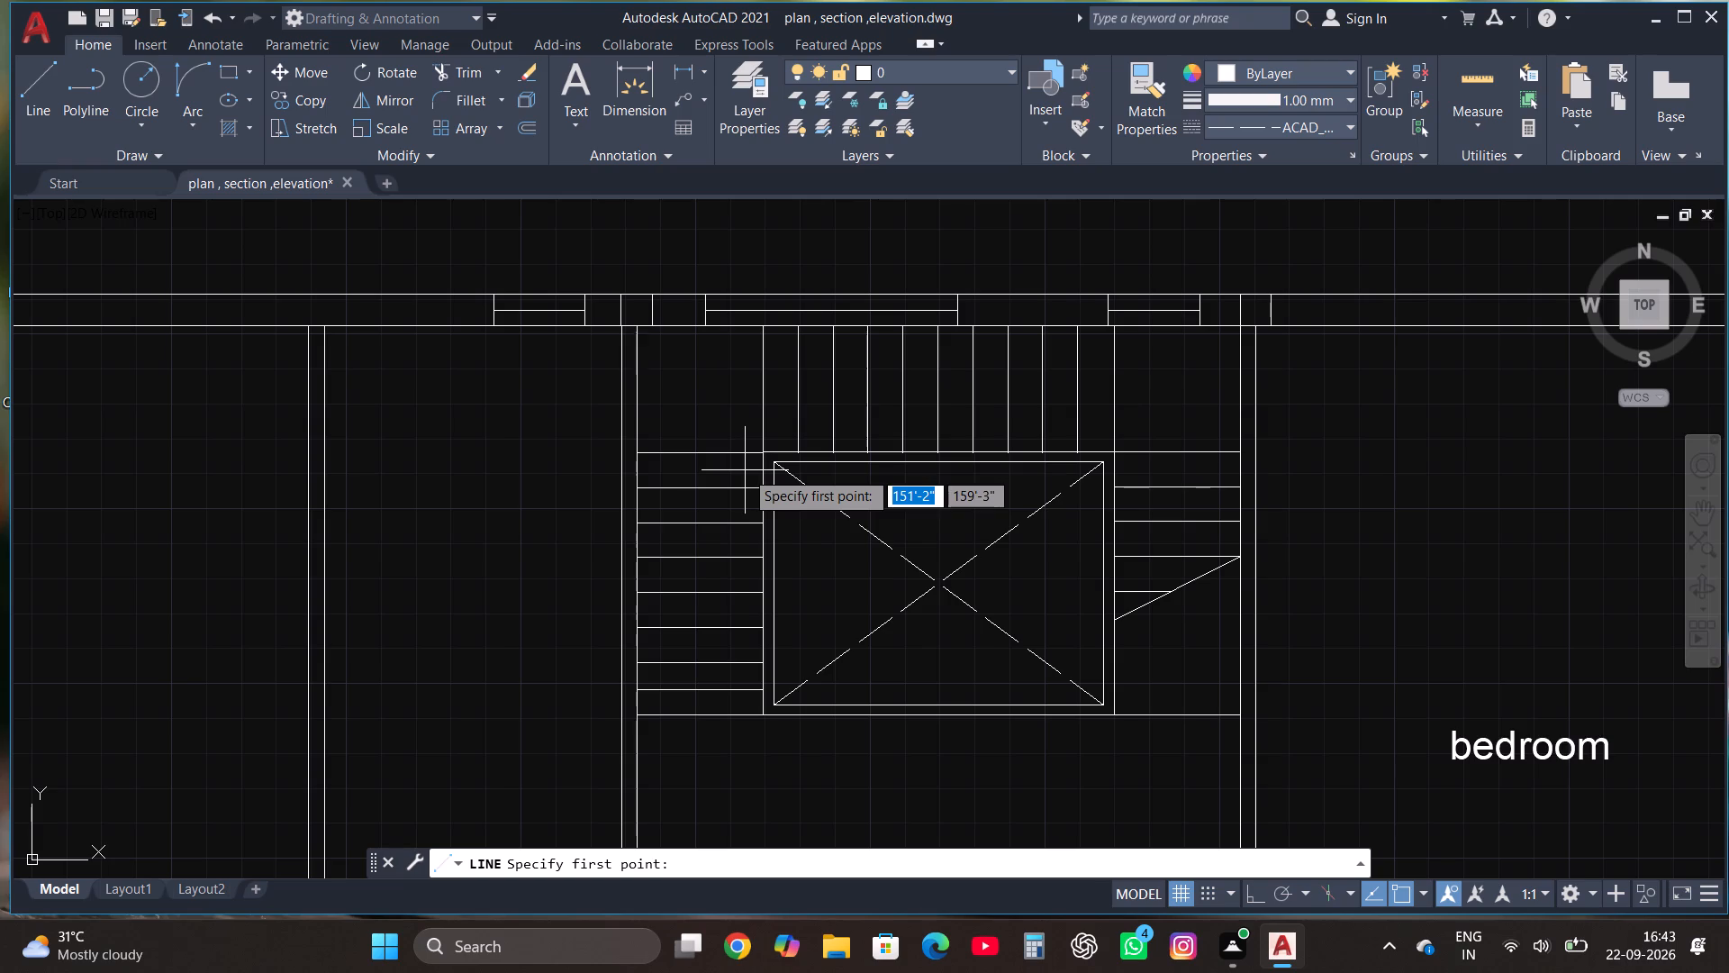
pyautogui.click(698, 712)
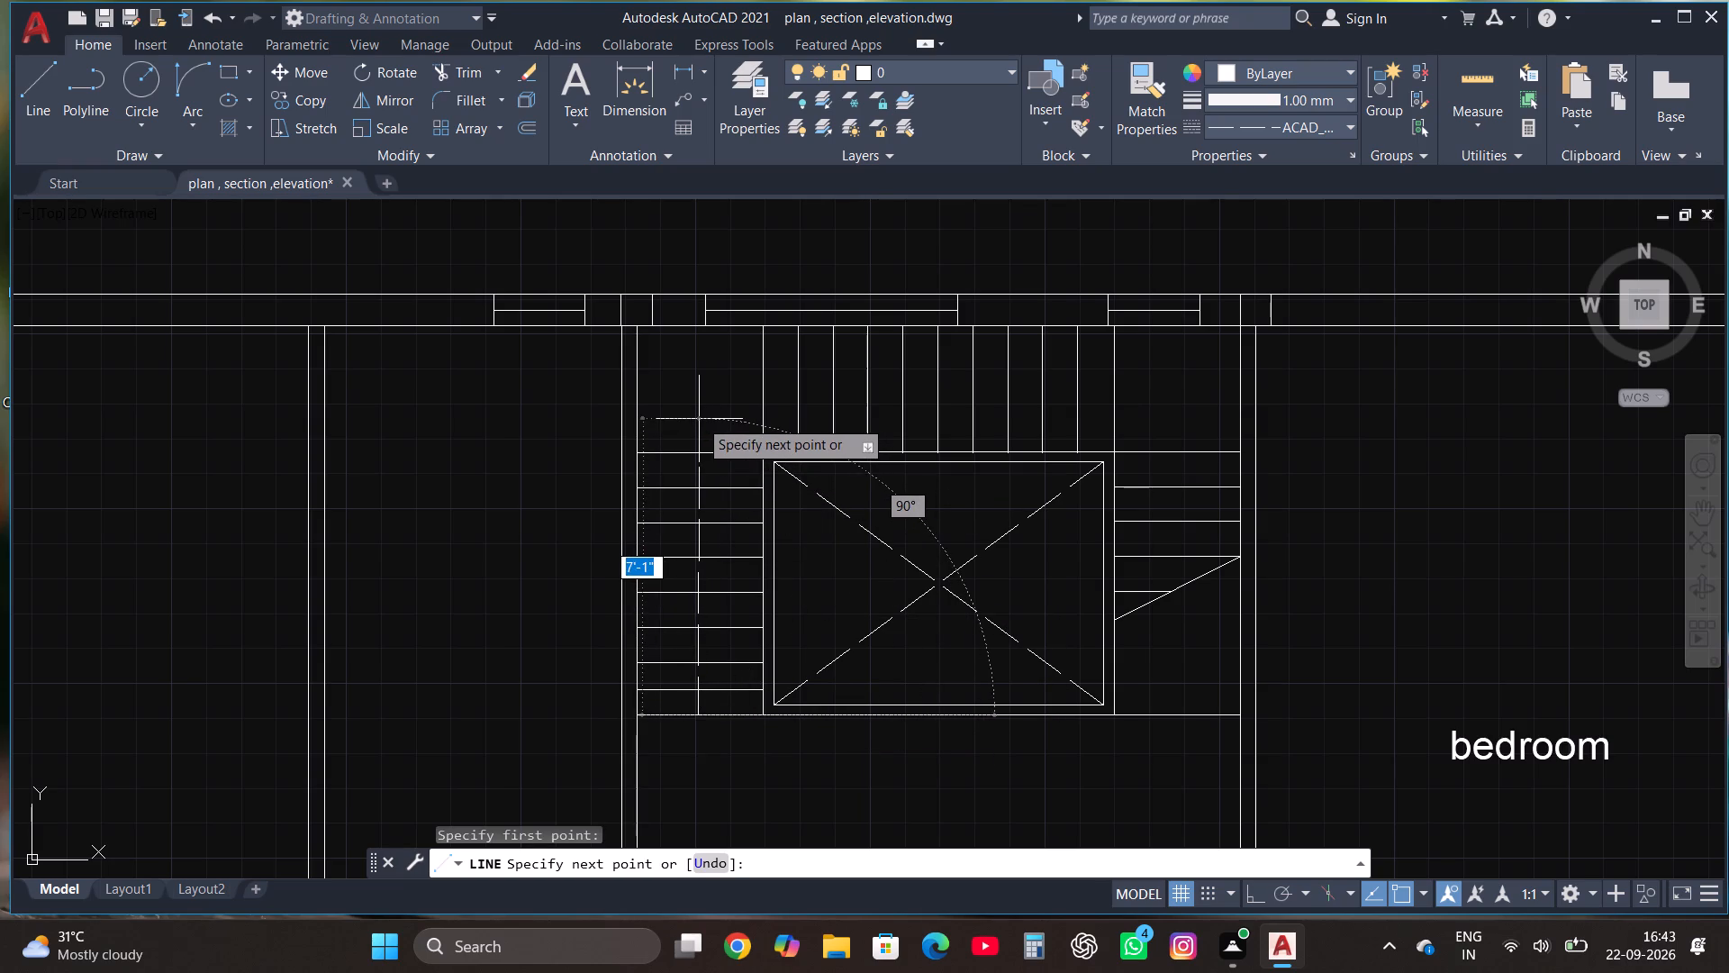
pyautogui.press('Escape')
# Set the current linetype back to ByLayer.
pyautogui.write('li')
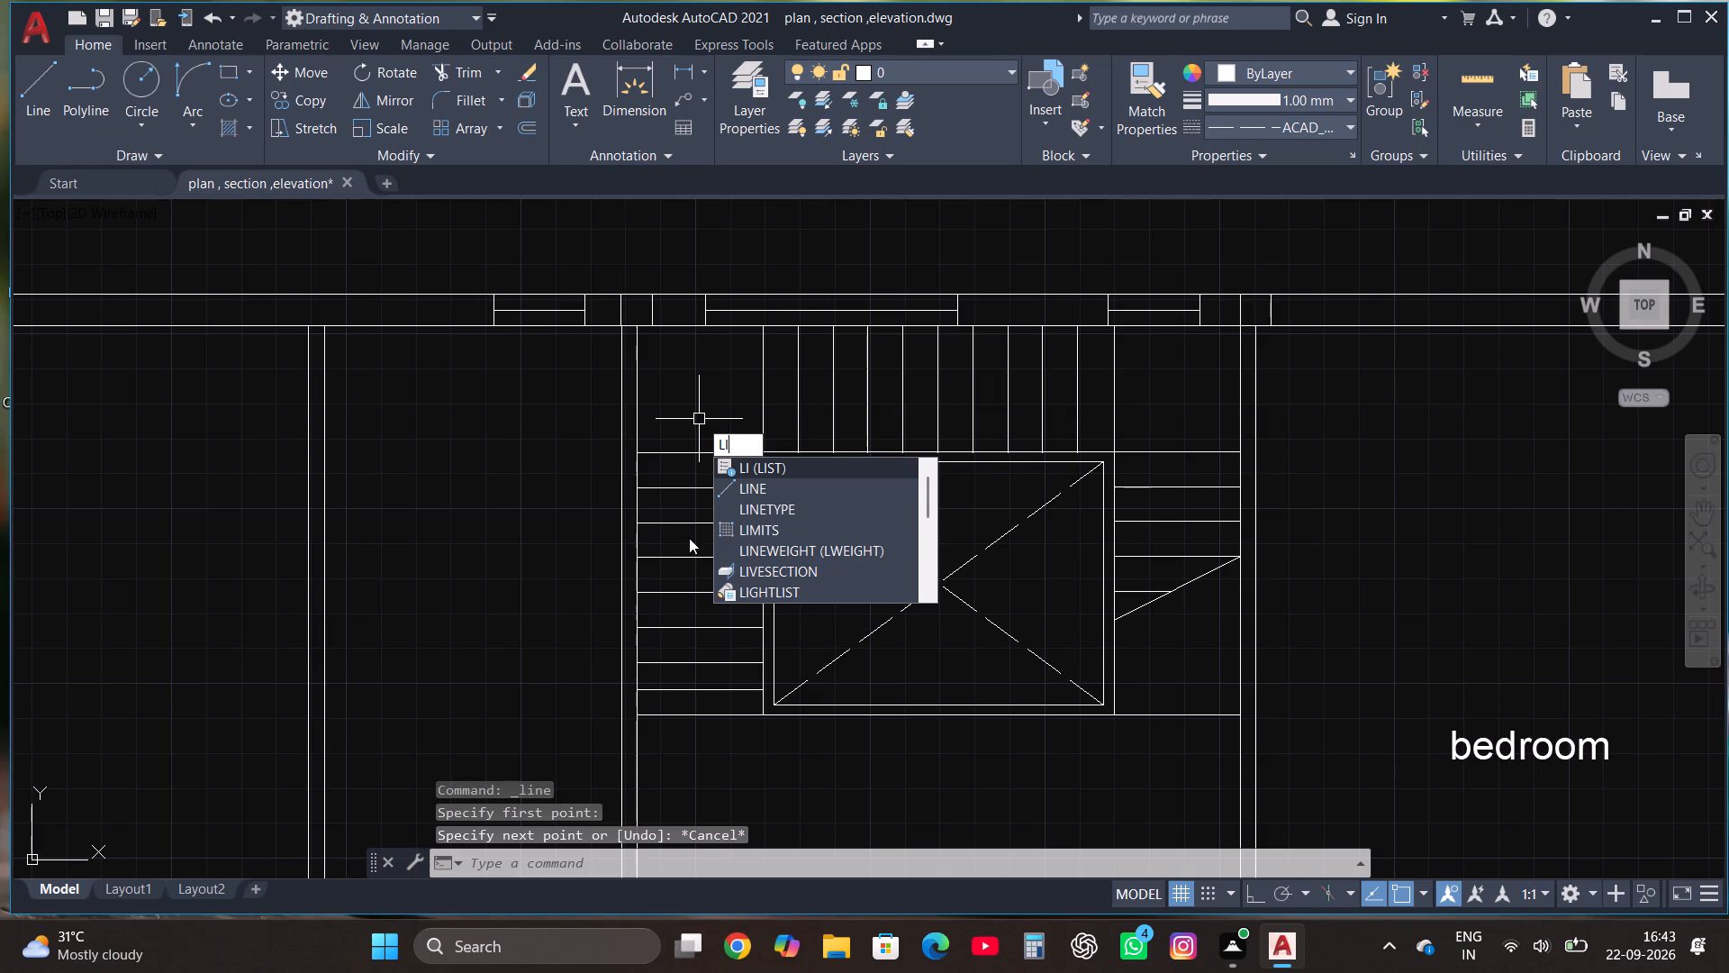
pyautogui.click(767, 517)
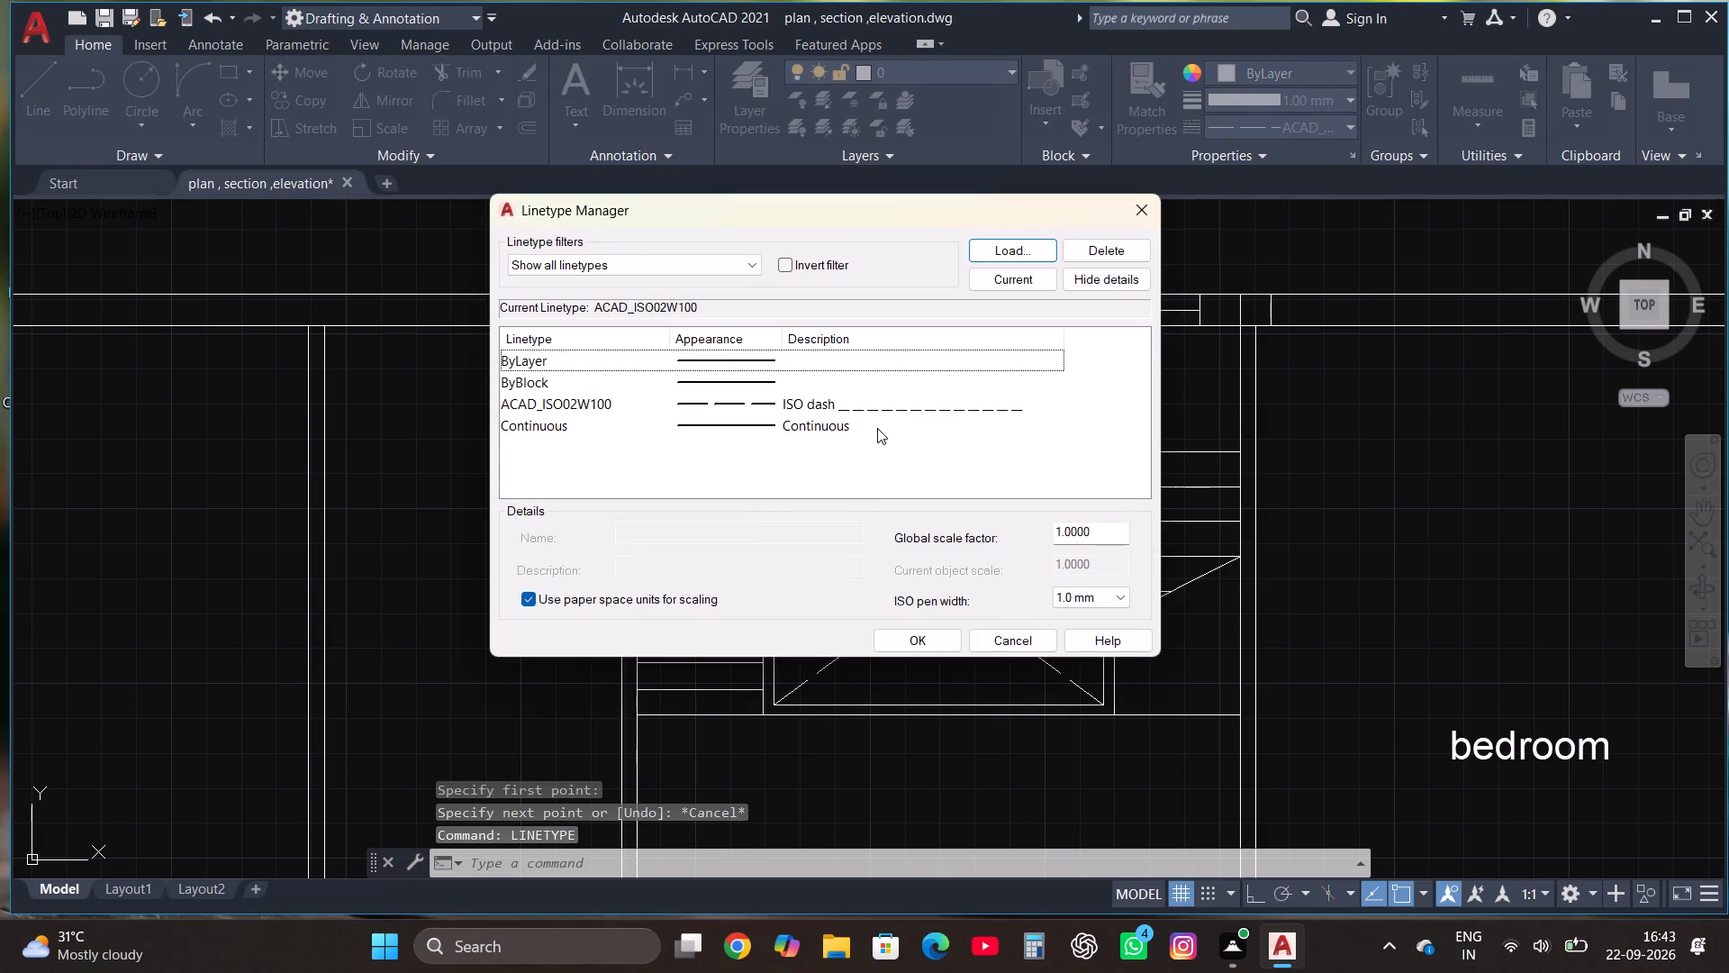
pyautogui.click(875, 415)
pyautogui.click(880, 399)
pyautogui.click(870, 369)
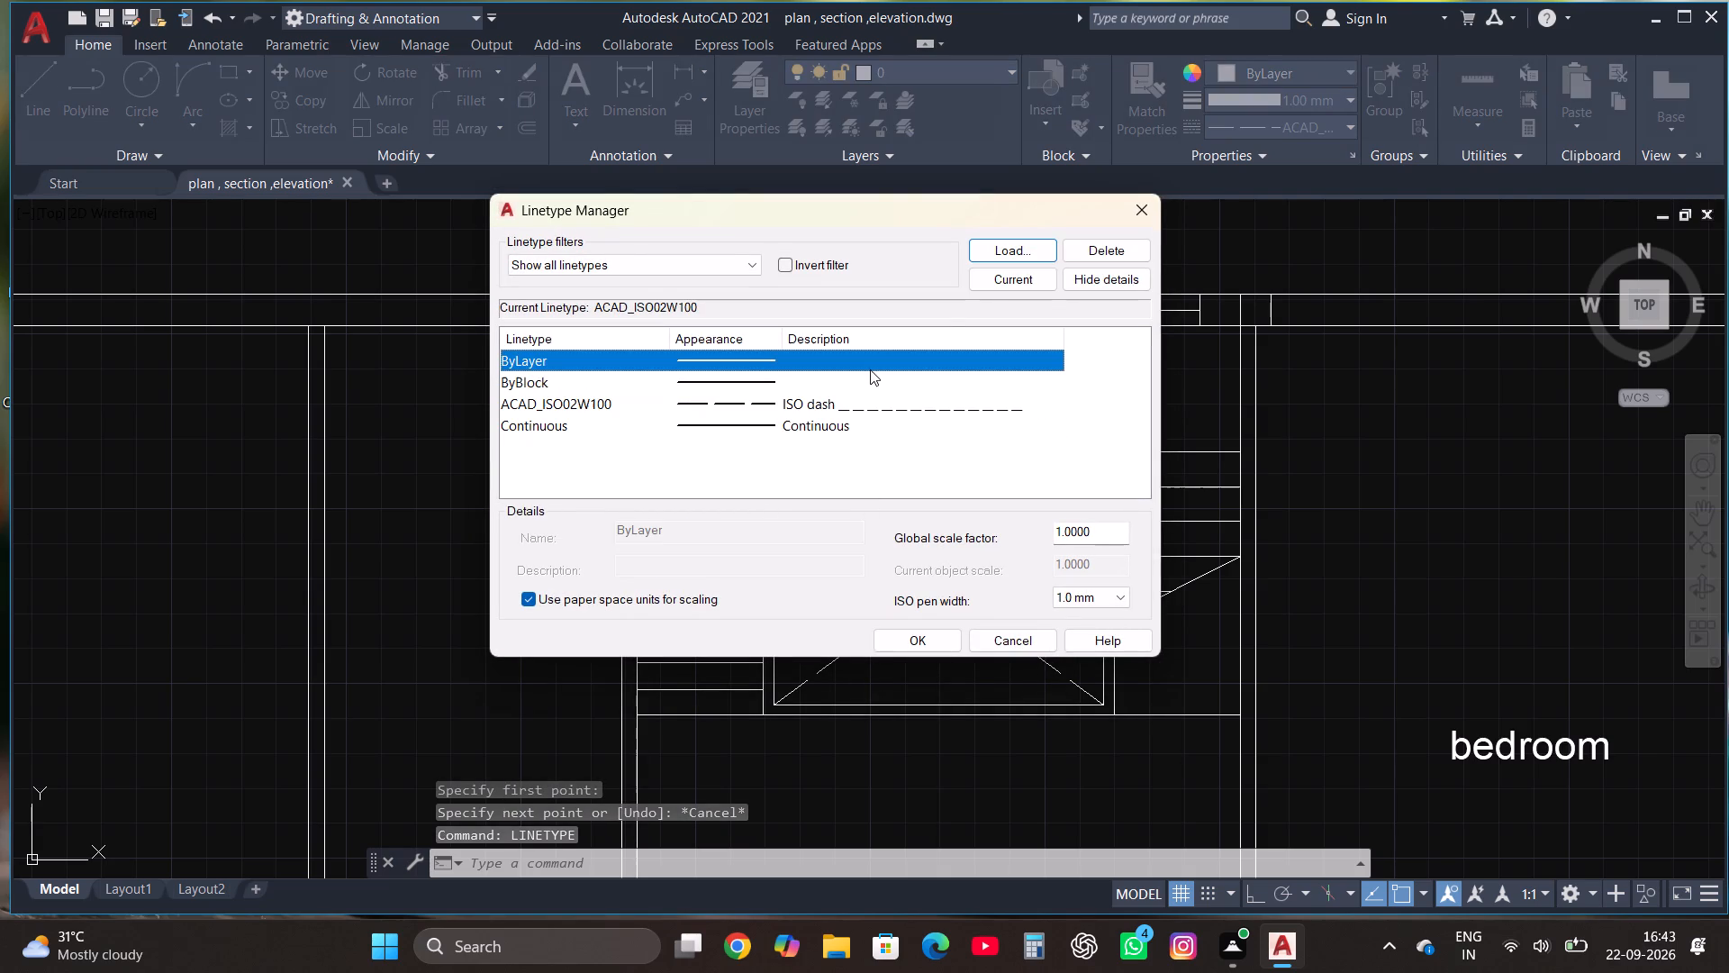
pyautogui.click(1000, 277)
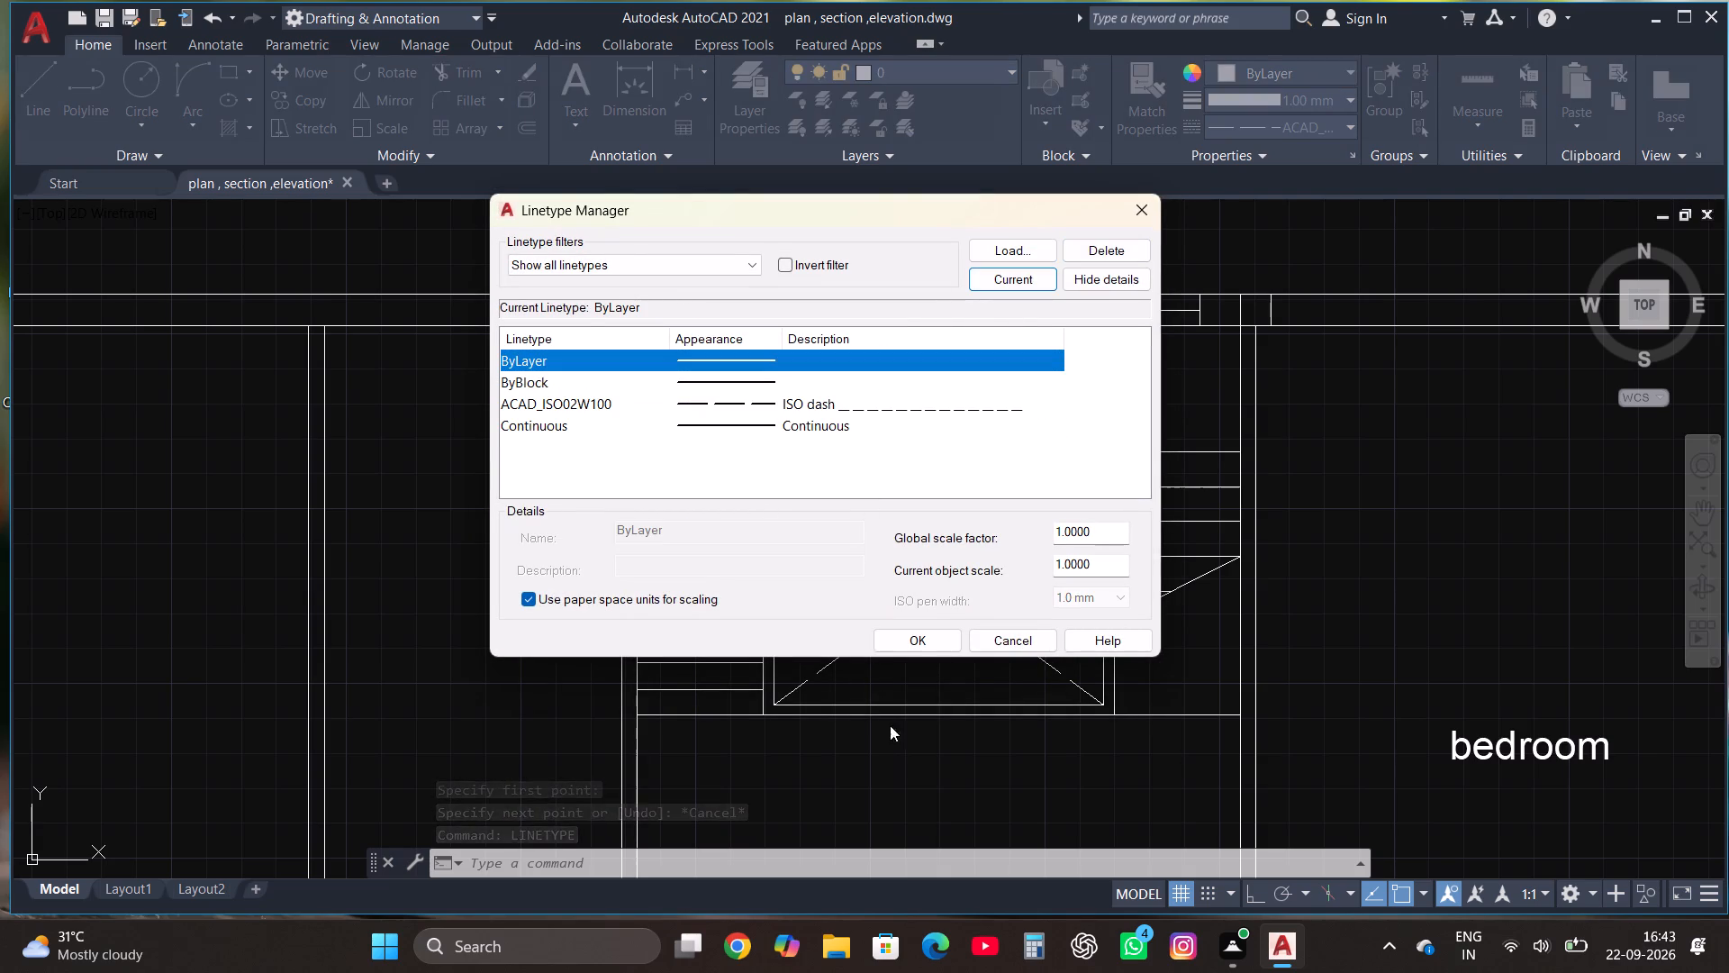
pyautogui.click(916, 632)
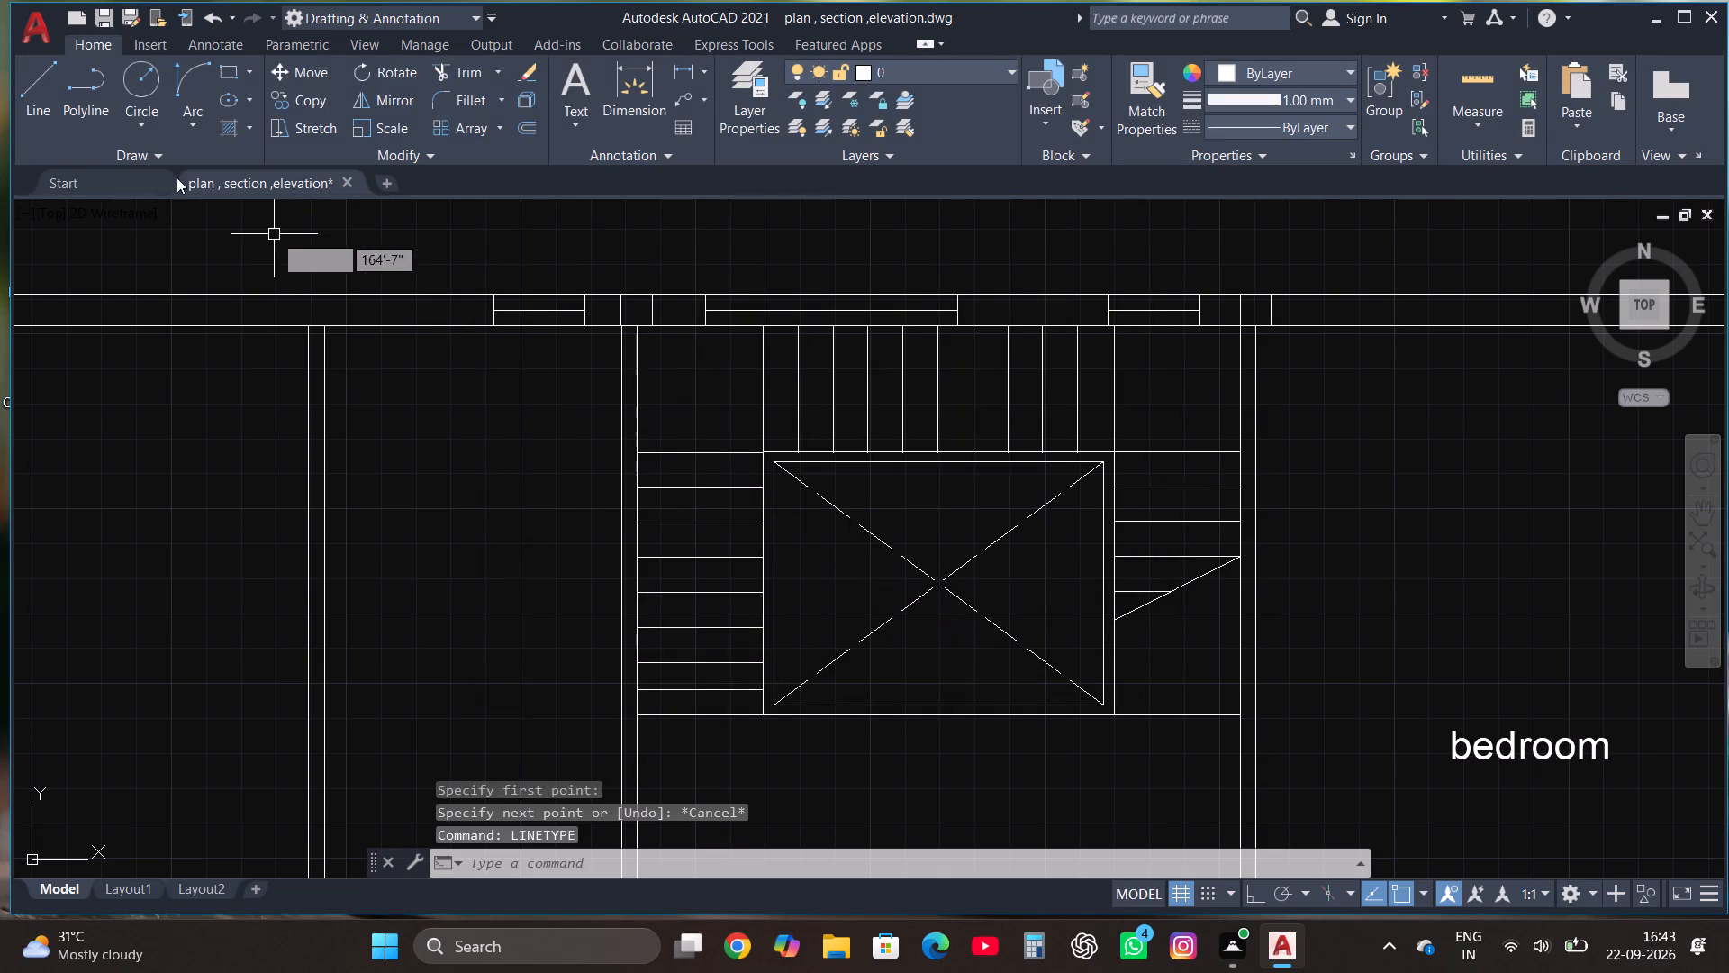
# Draw the stair direction line from the western flight's southern edge midpoint through the northern flight to just past the third eastern tread.
pyautogui.click(28, 94)
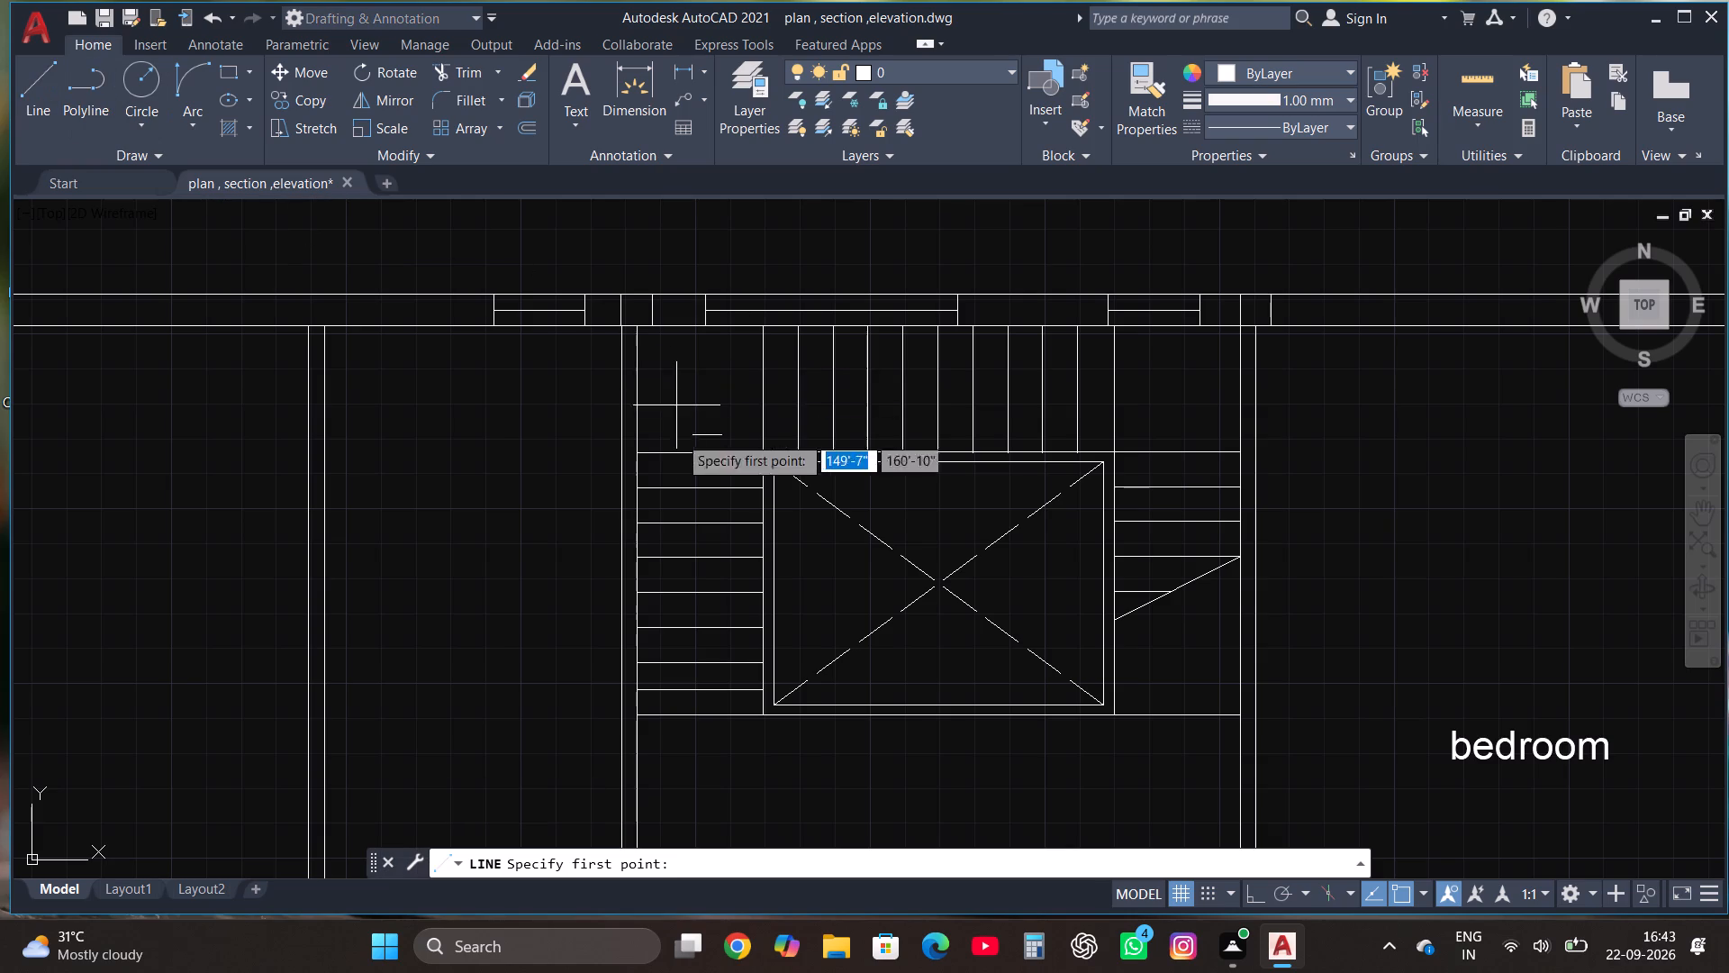
pyautogui.click(701, 714)
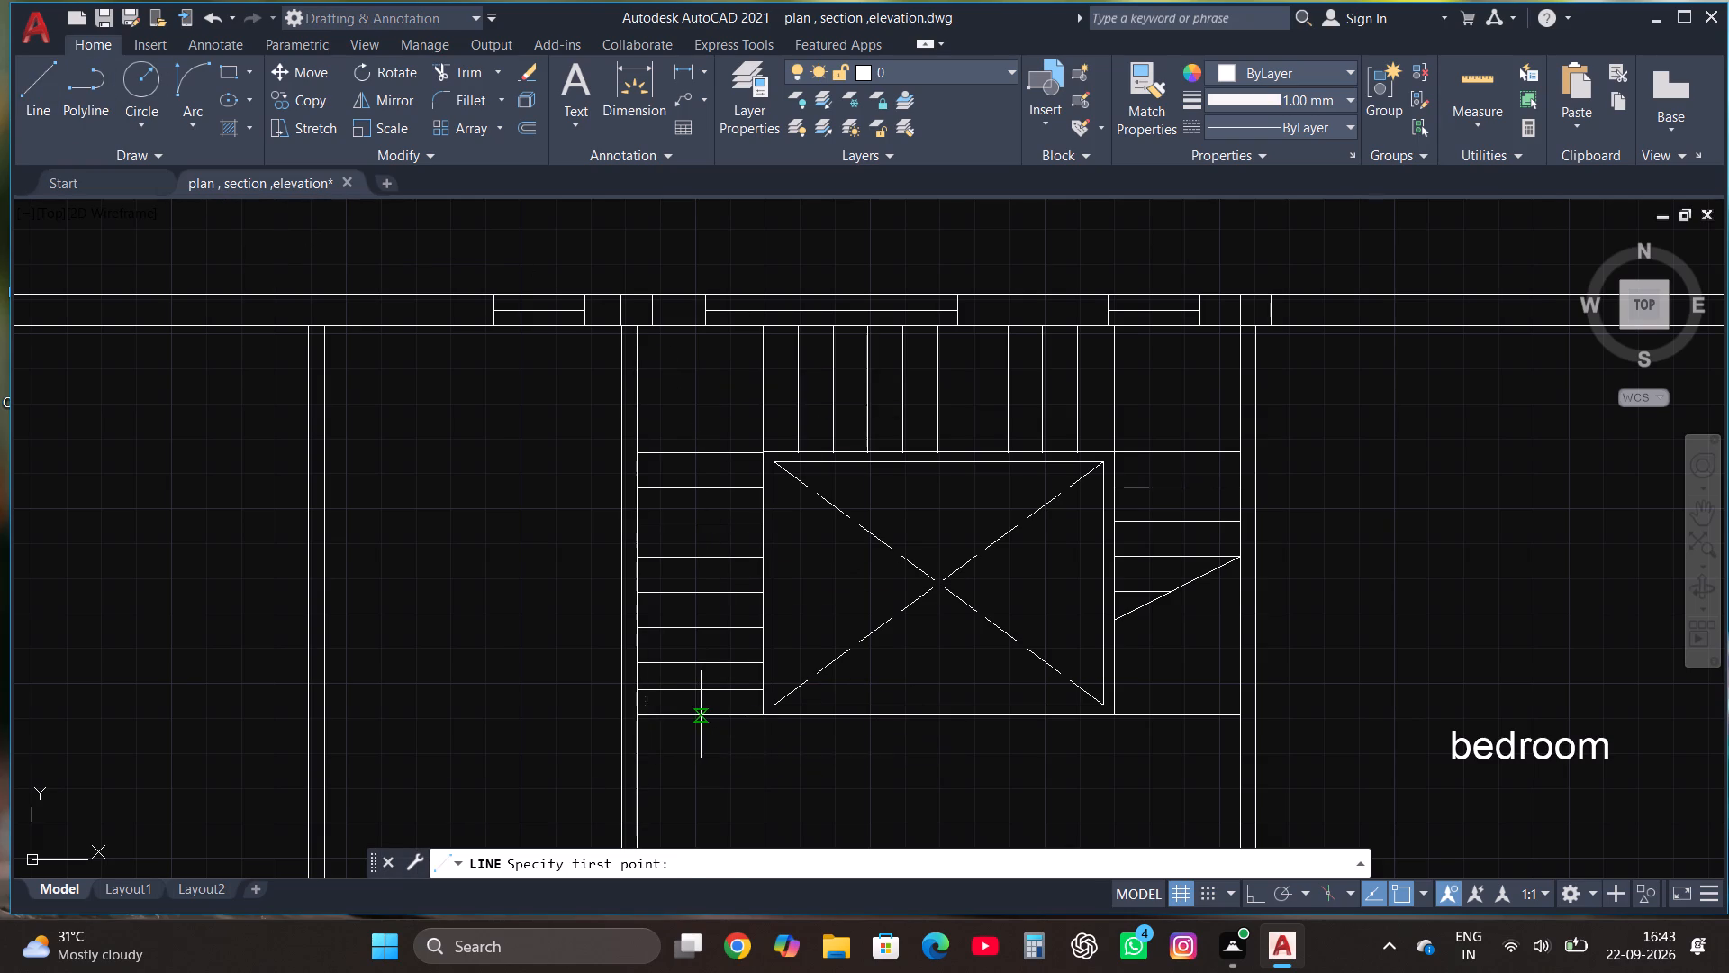
pyautogui.press('F8')
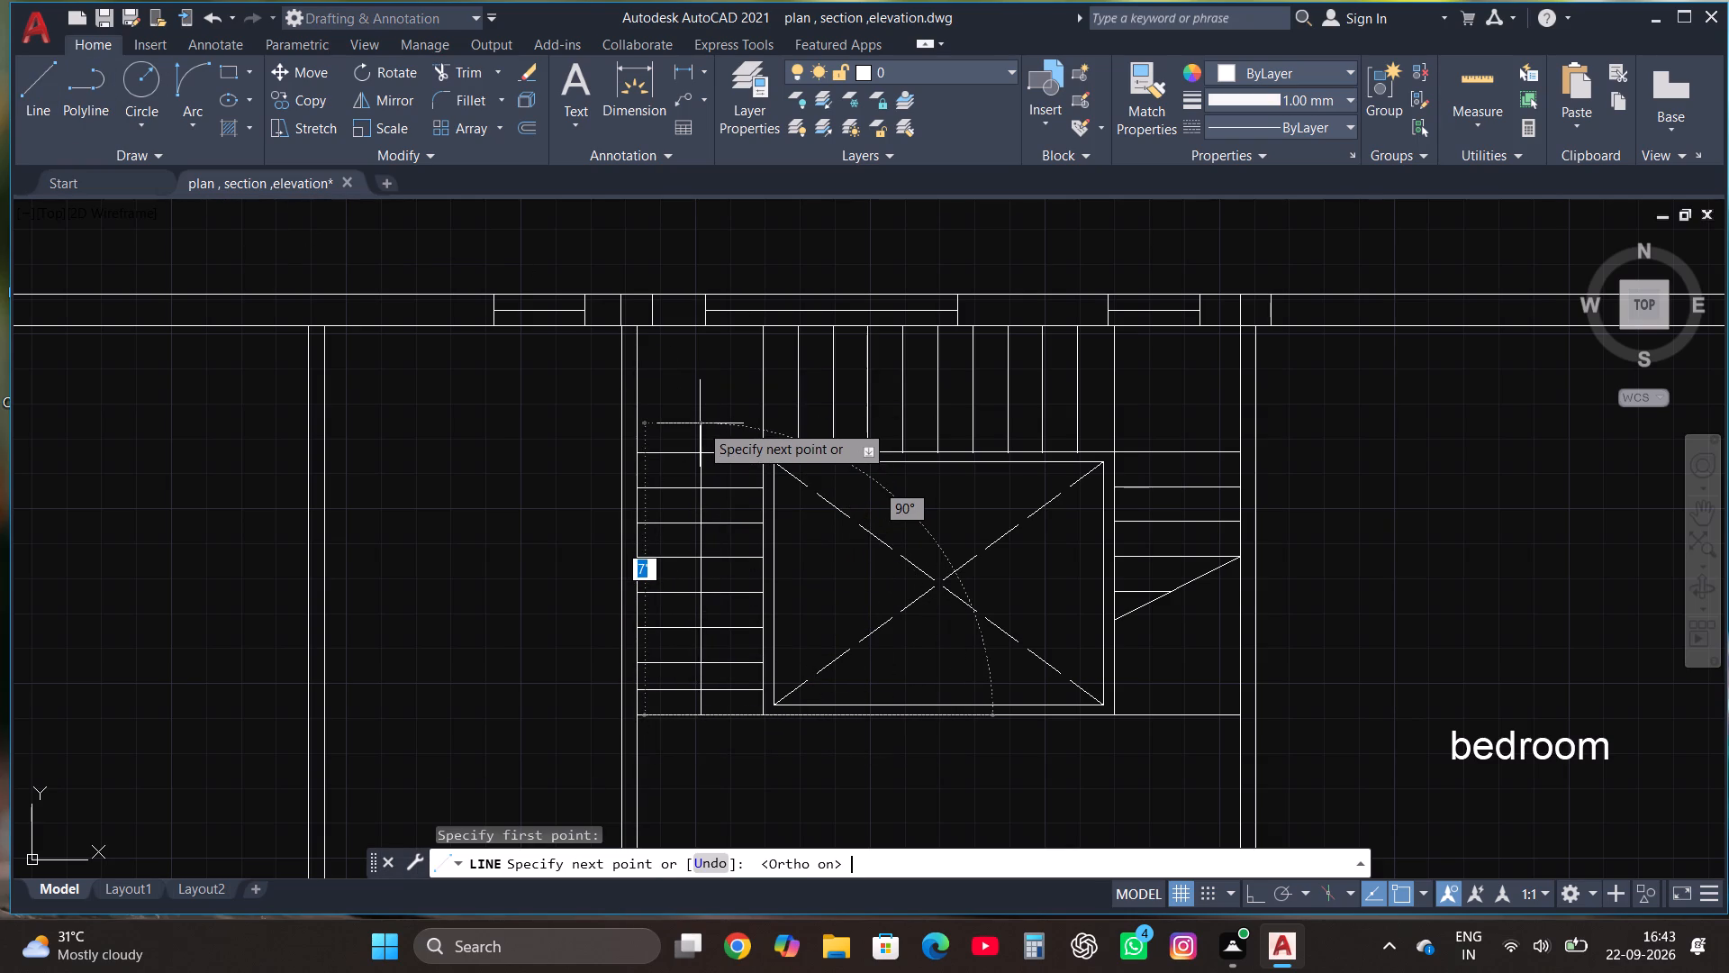
pyautogui.click(695, 388)
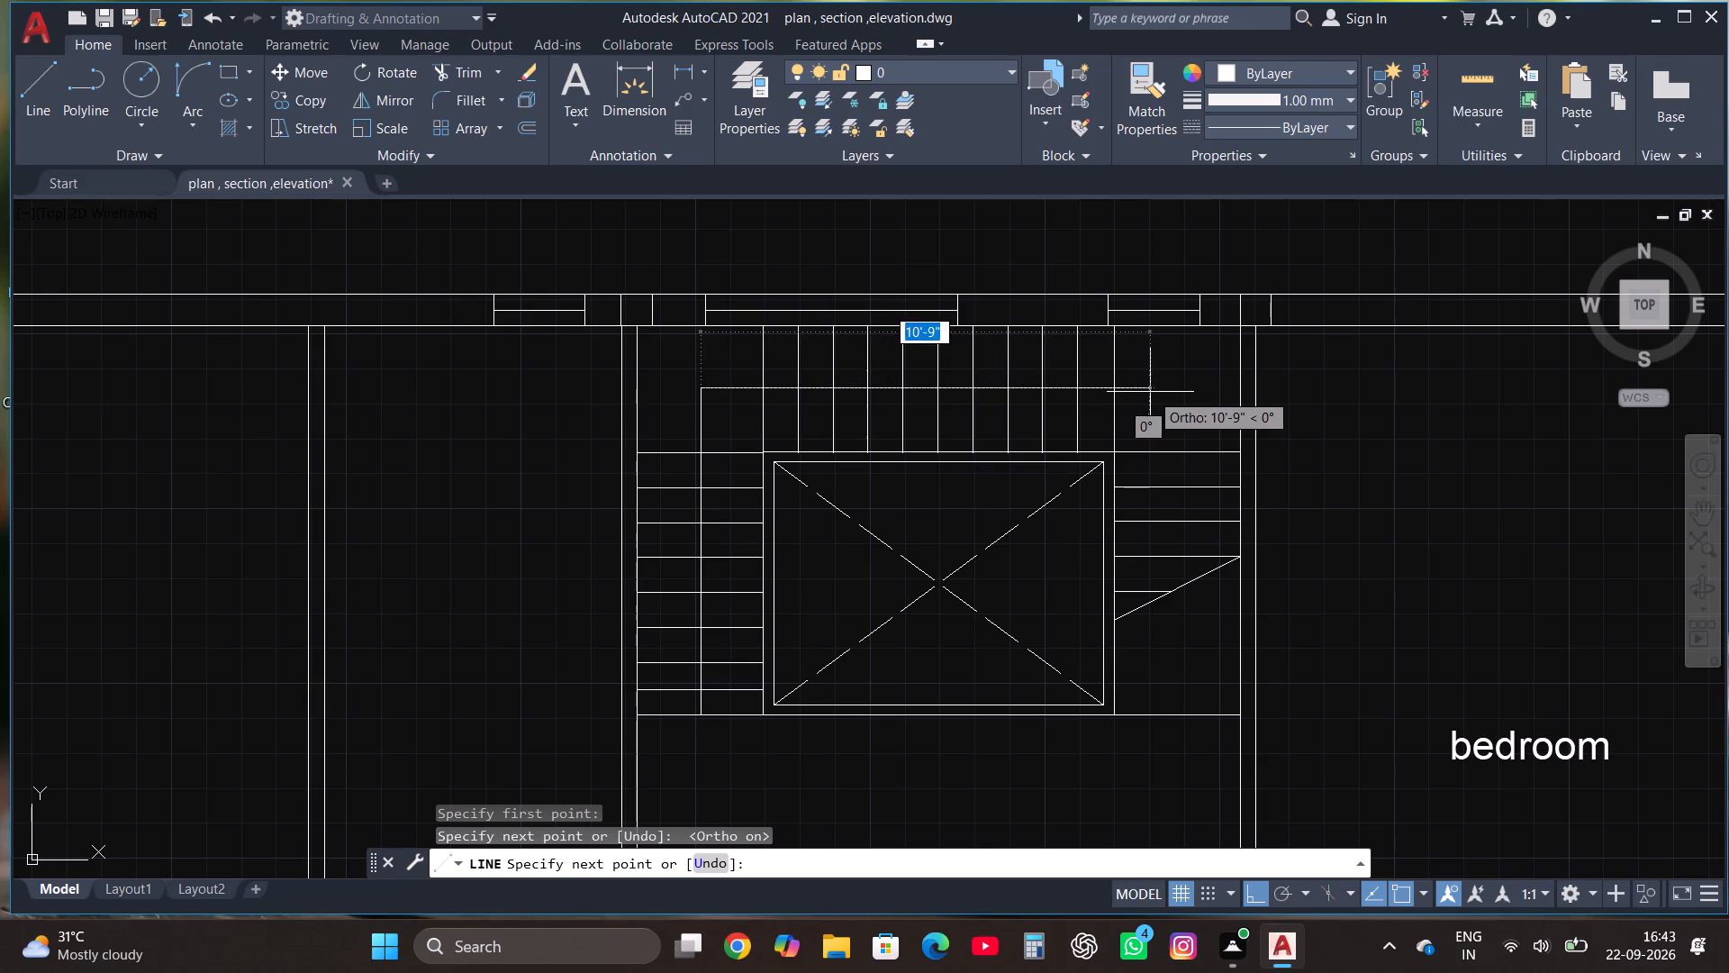
pyautogui.scroll(1, 1152, 393)
pyautogui.click(1192, 401)
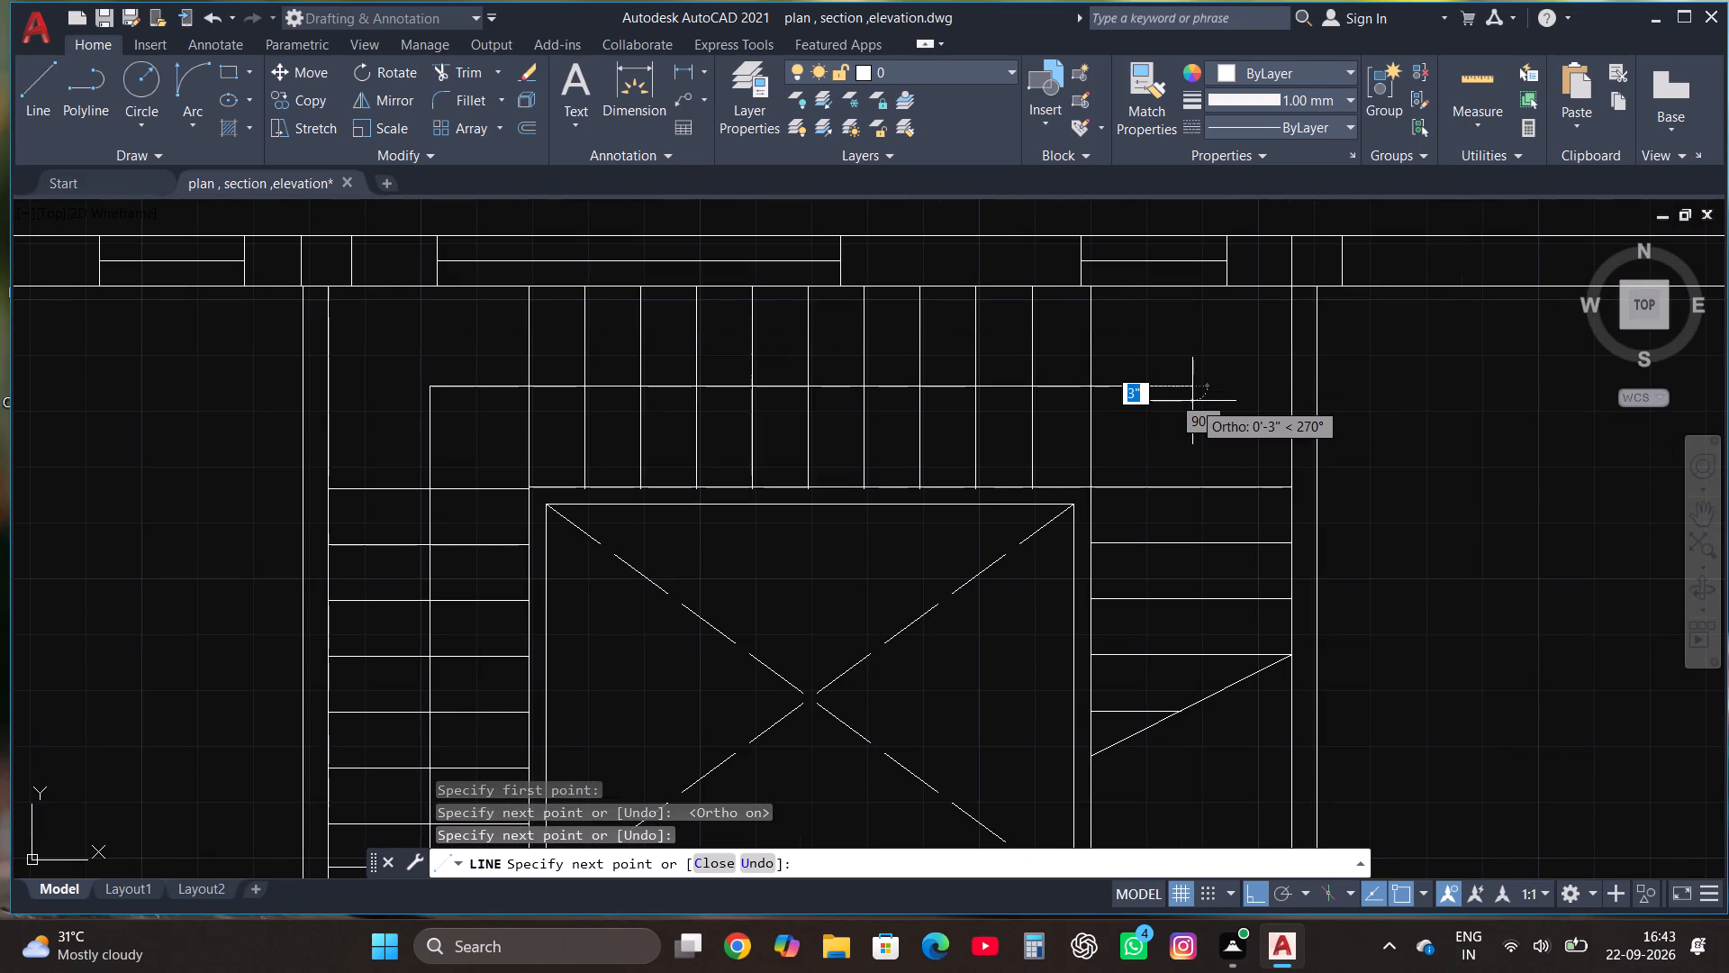
pyautogui.scroll(2, 1233, 709)
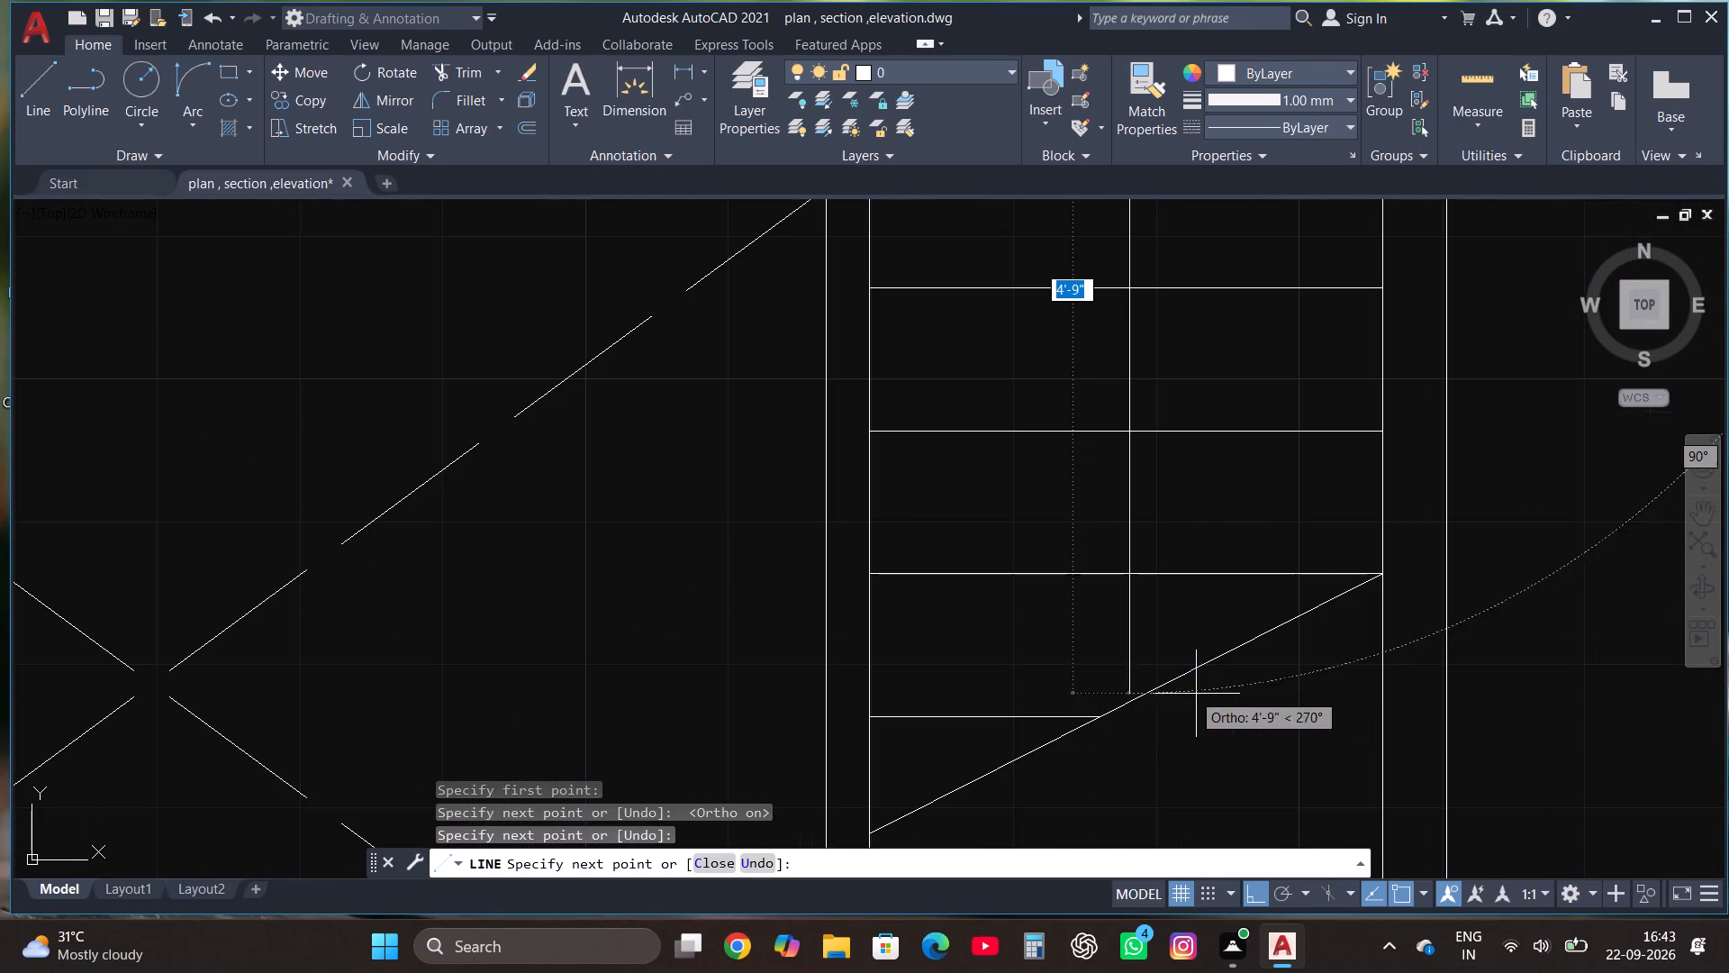
pyautogui.click(1137, 611)
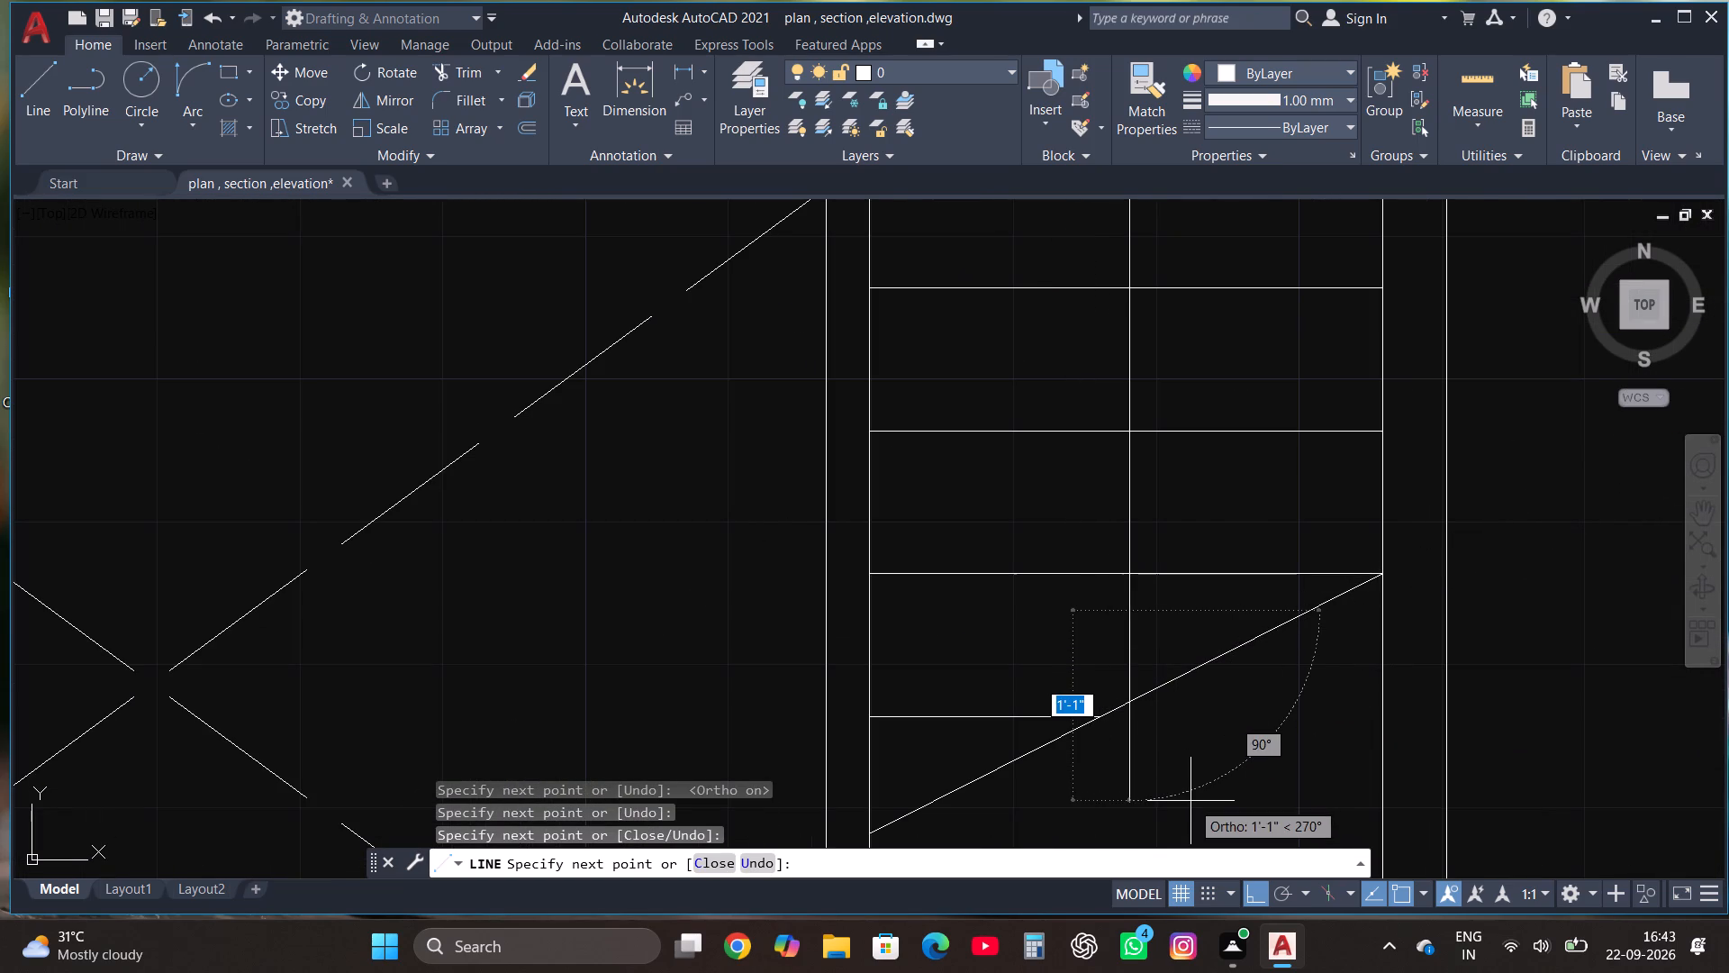
pyautogui.press('Escape')
# Draw a slanted arrowhead stroke about 4" long, running northwest from the direction line's end on the western flight.
pyautogui.scroll(-2, 1092, 423)
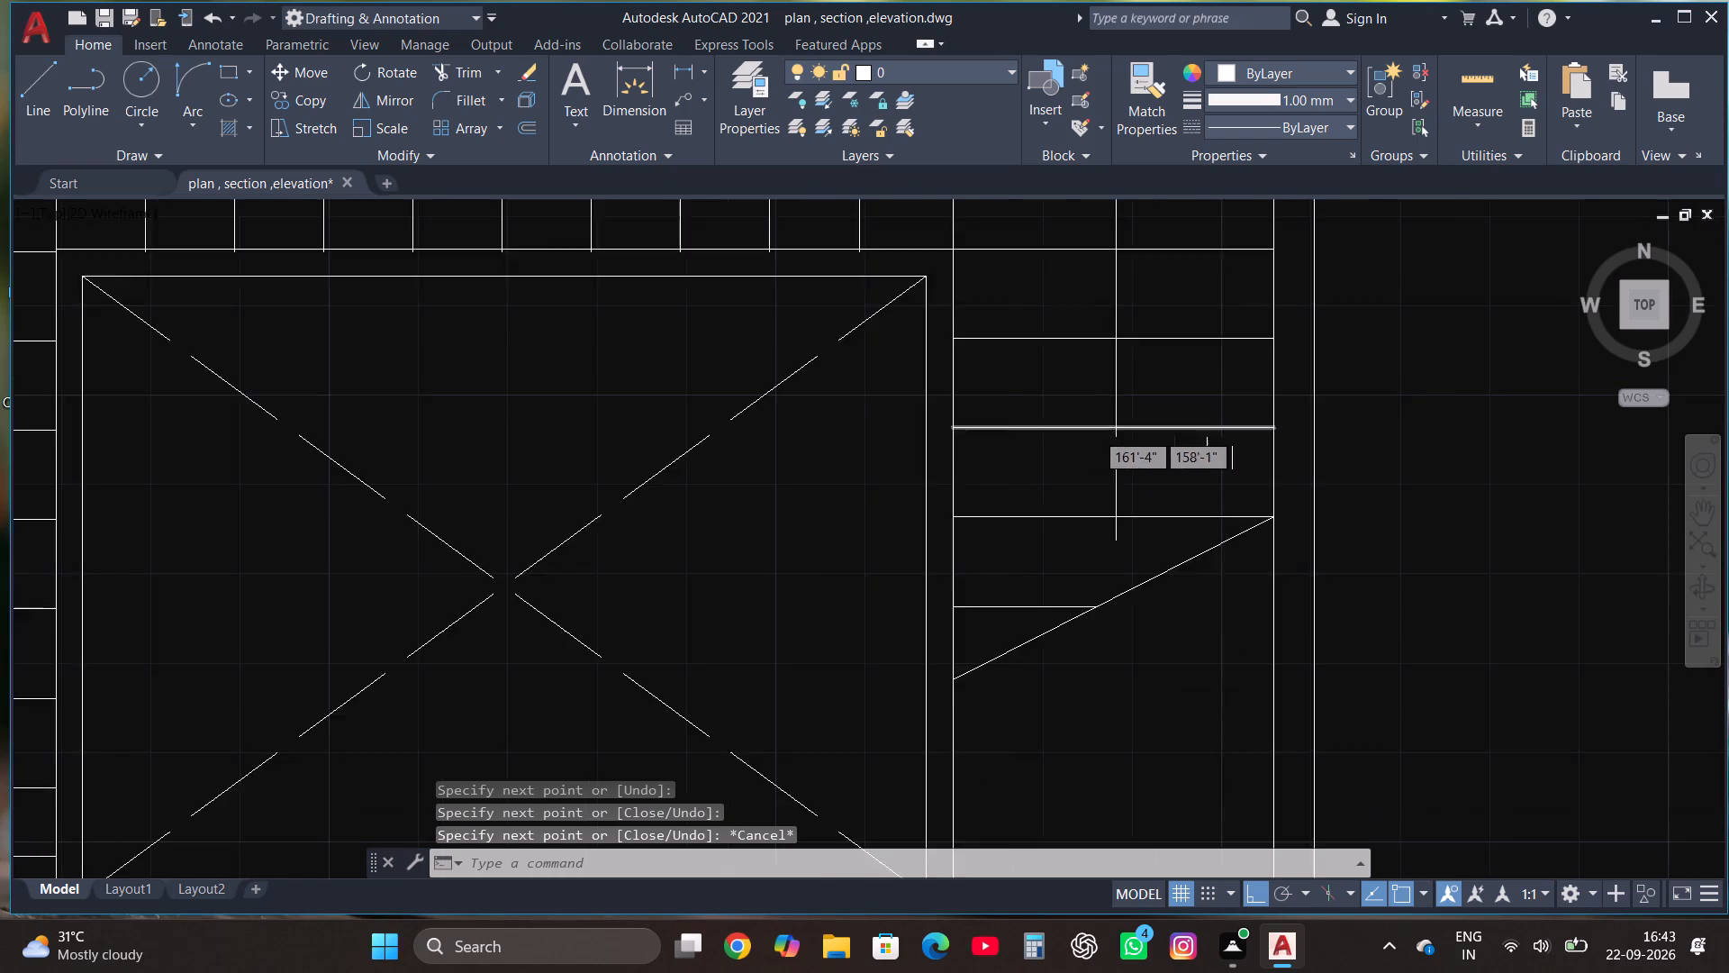
pyautogui.scroll(-1, 1088, 490)
pyautogui.scroll(4, 620, 636)
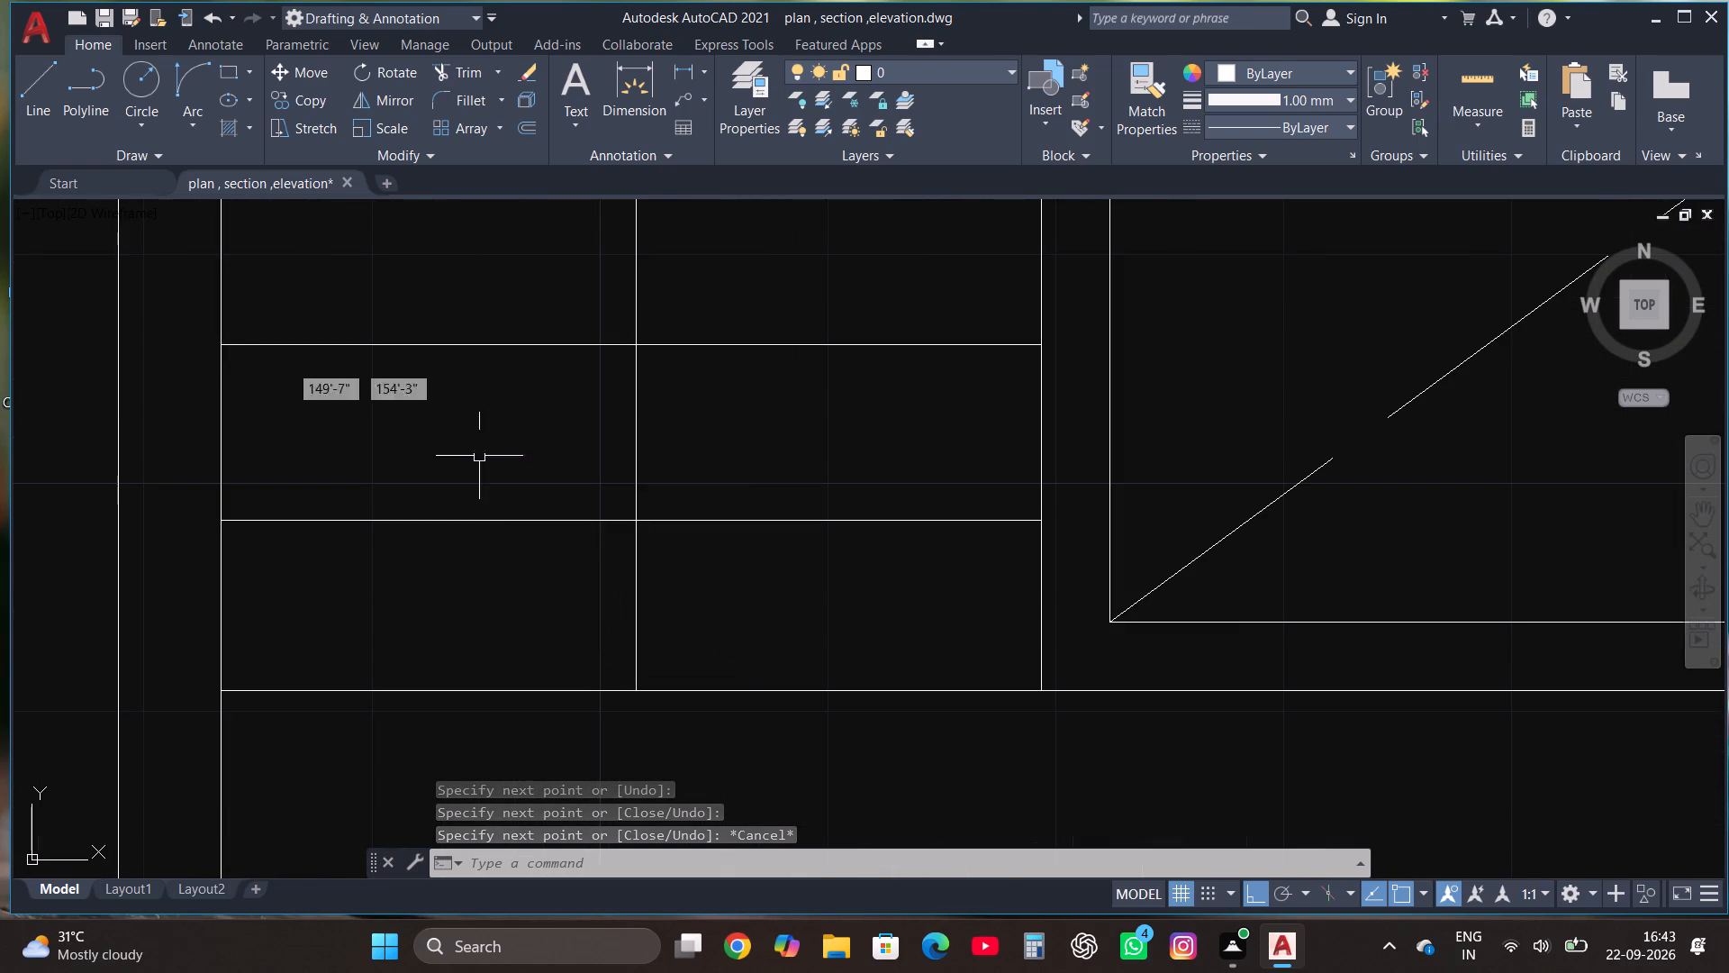
pyautogui.click(32, 85)
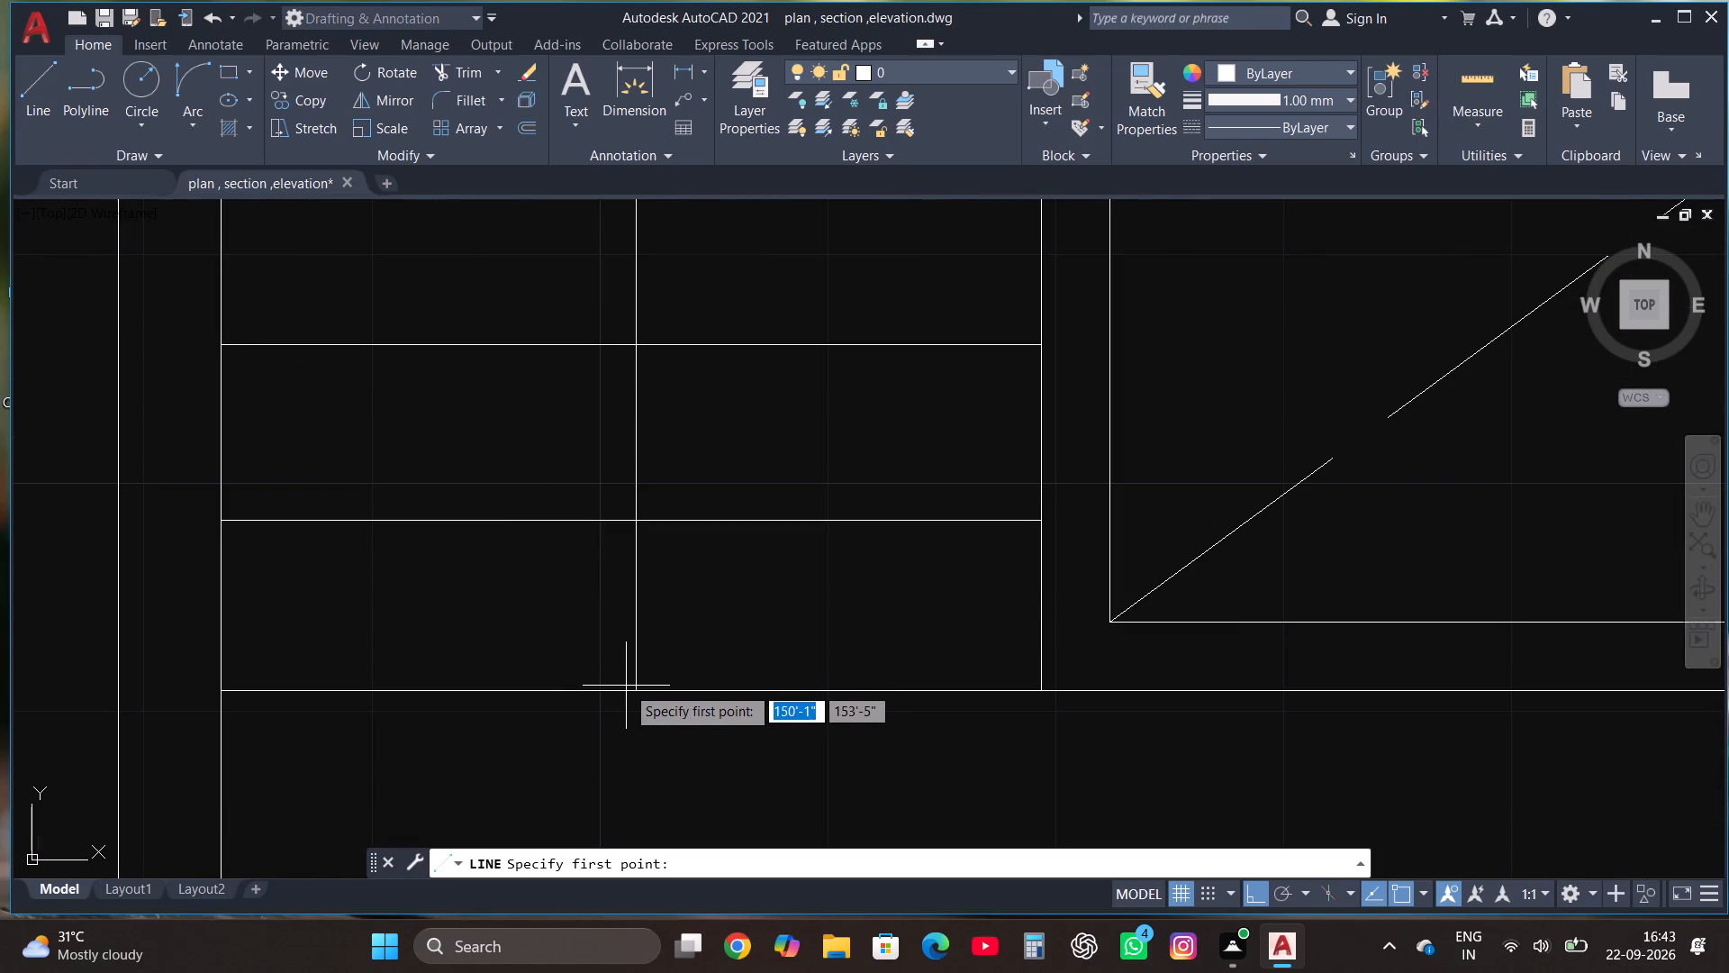
pyautogui.click(638, 689)
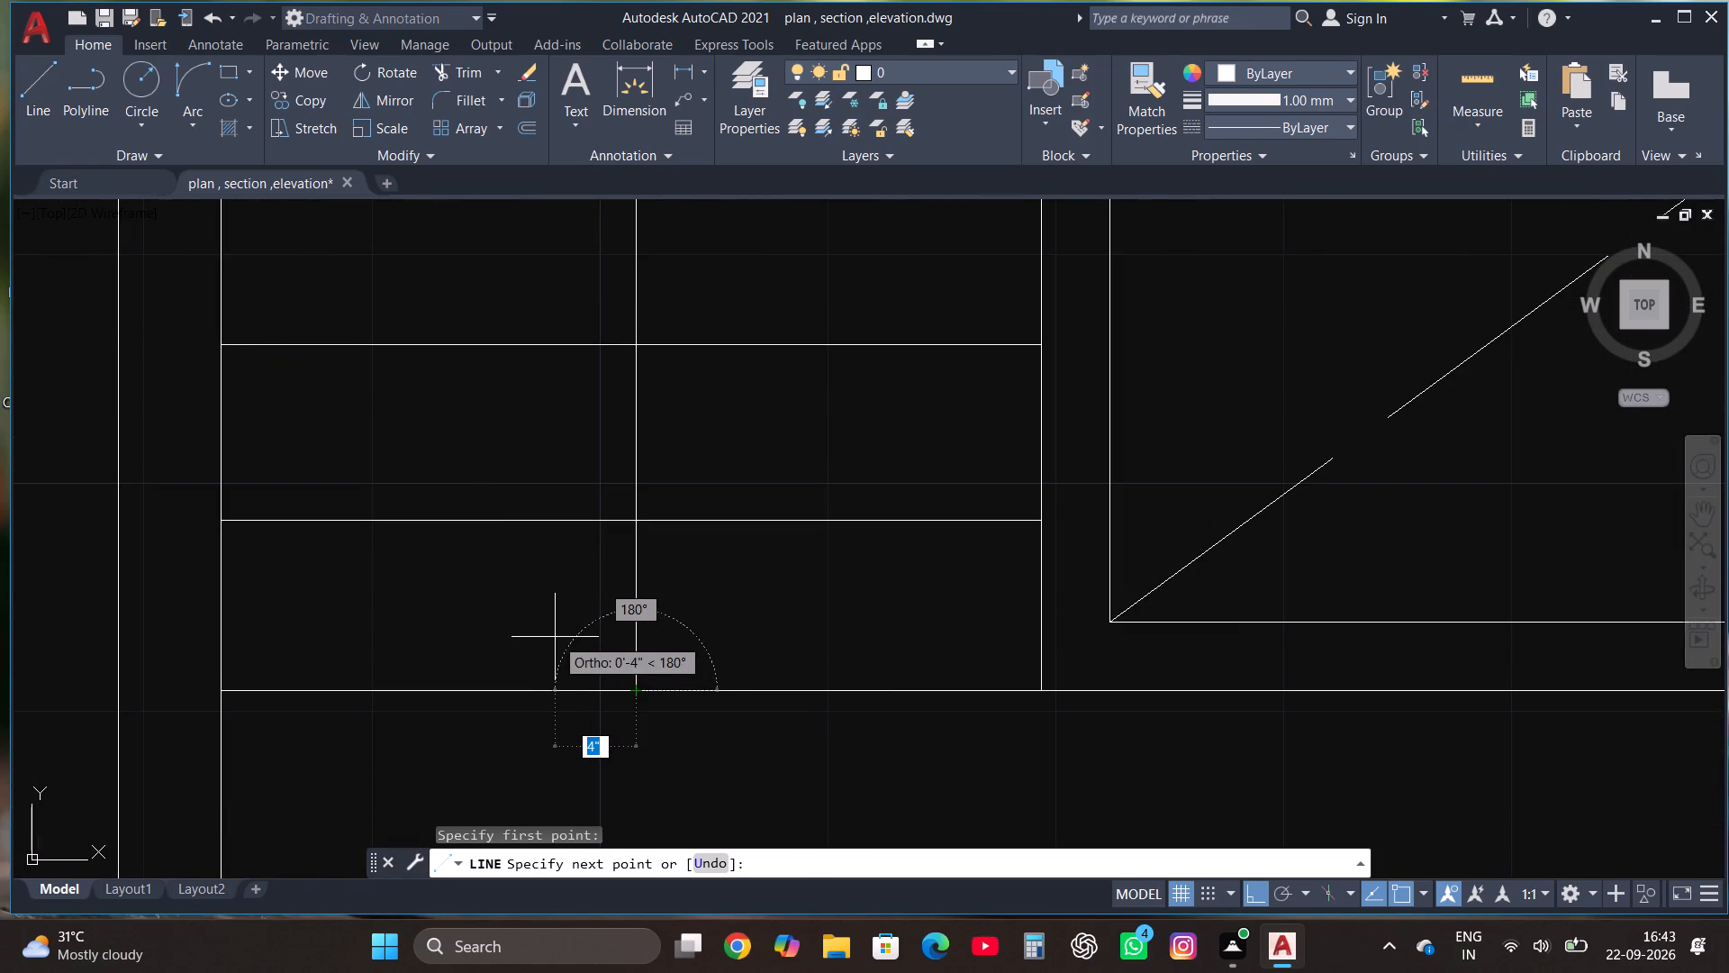
pyautogui.press('F8')
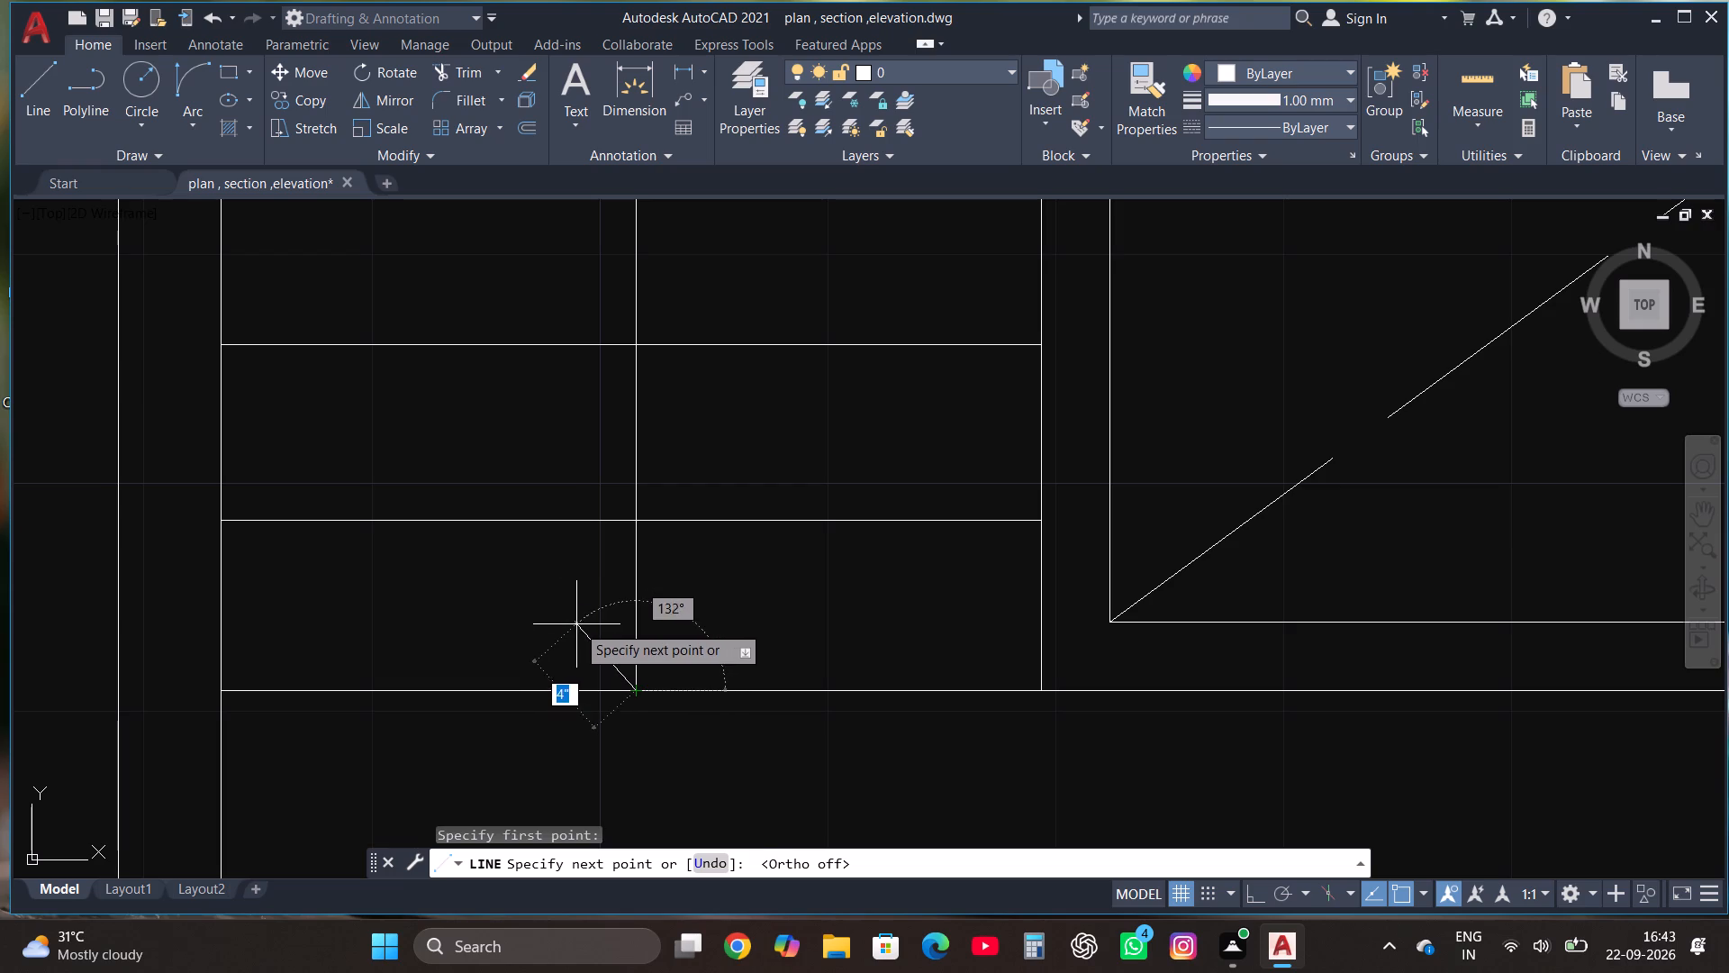
pyautogui.click(576, 624)
pyautogui.press('Escape')
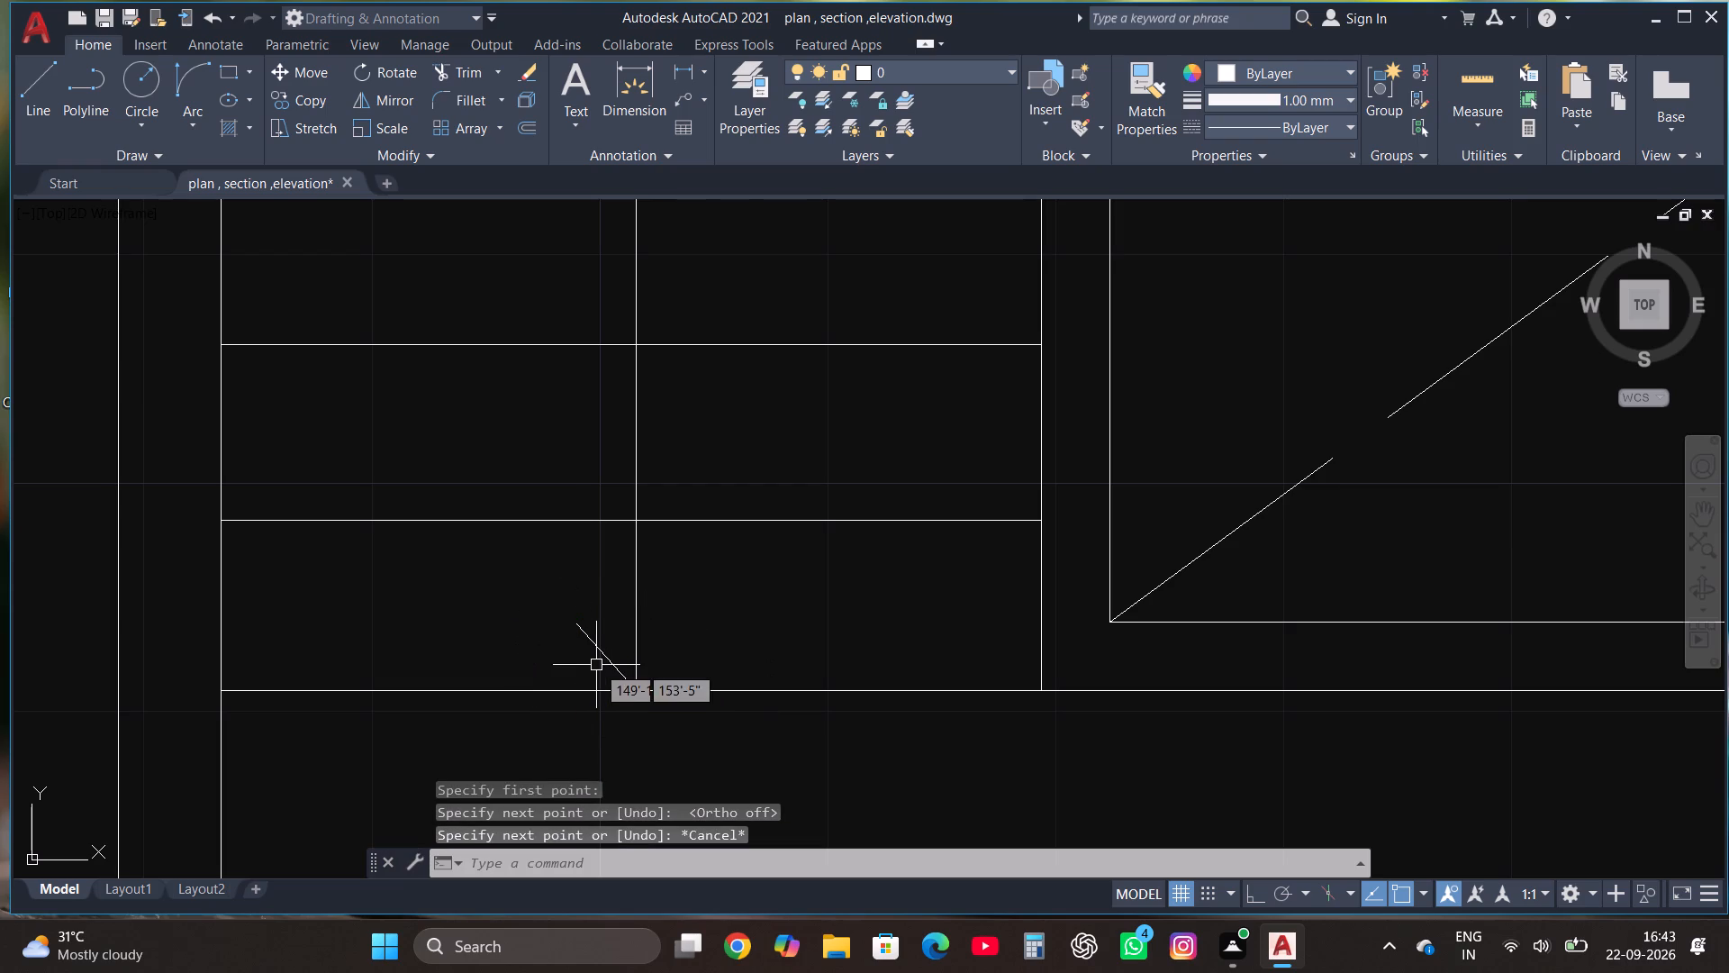
# Mirror the arrowhead stroke about the direction line's vertical axis, keeping the original stroke.
pyautogui.click(600, 653)
pyautogui.click(389, 105)
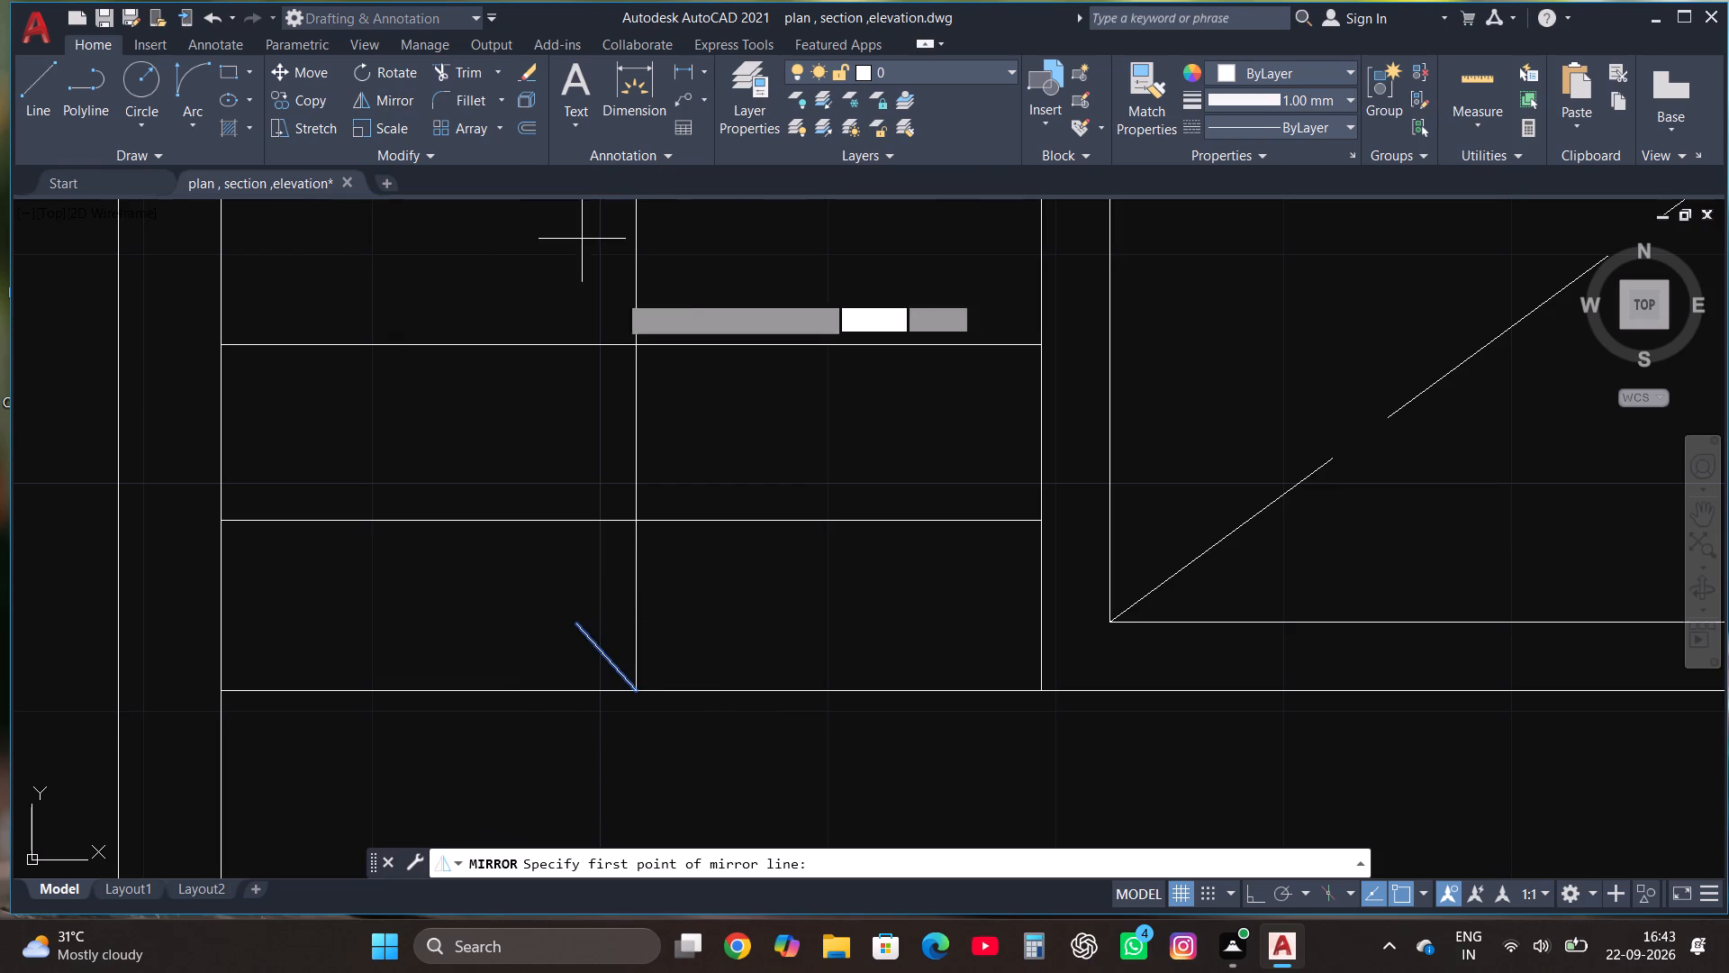
pyautogui.click(636, 692)
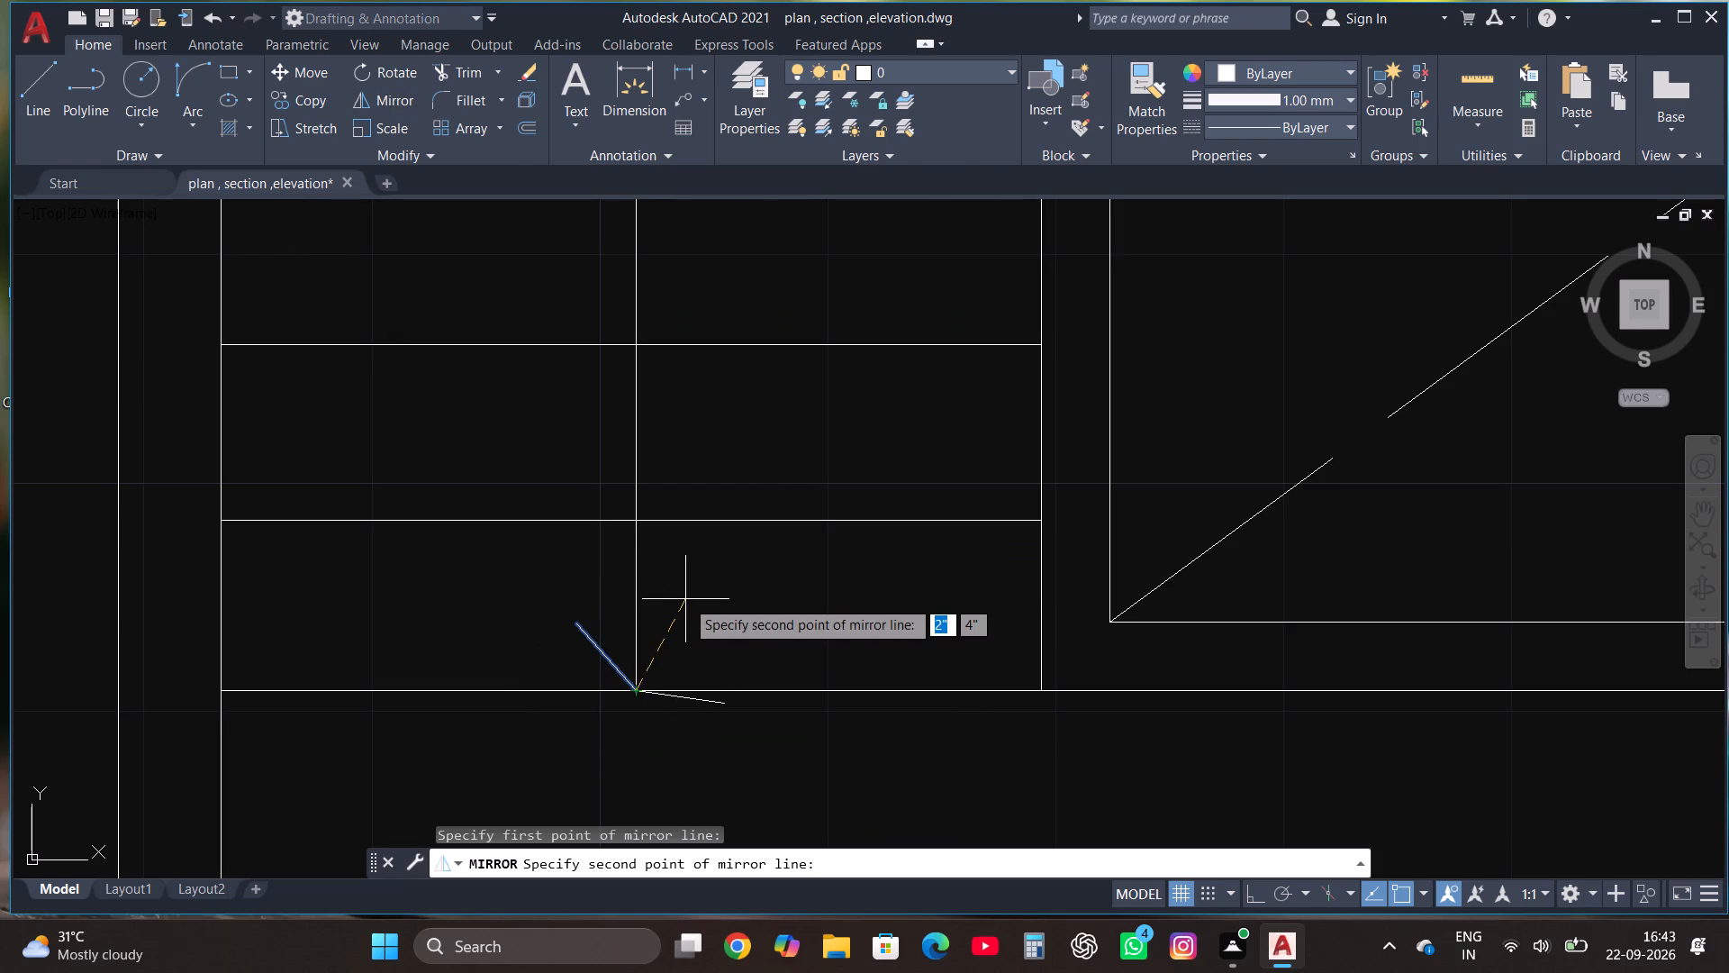
pyautogui.press('F8')
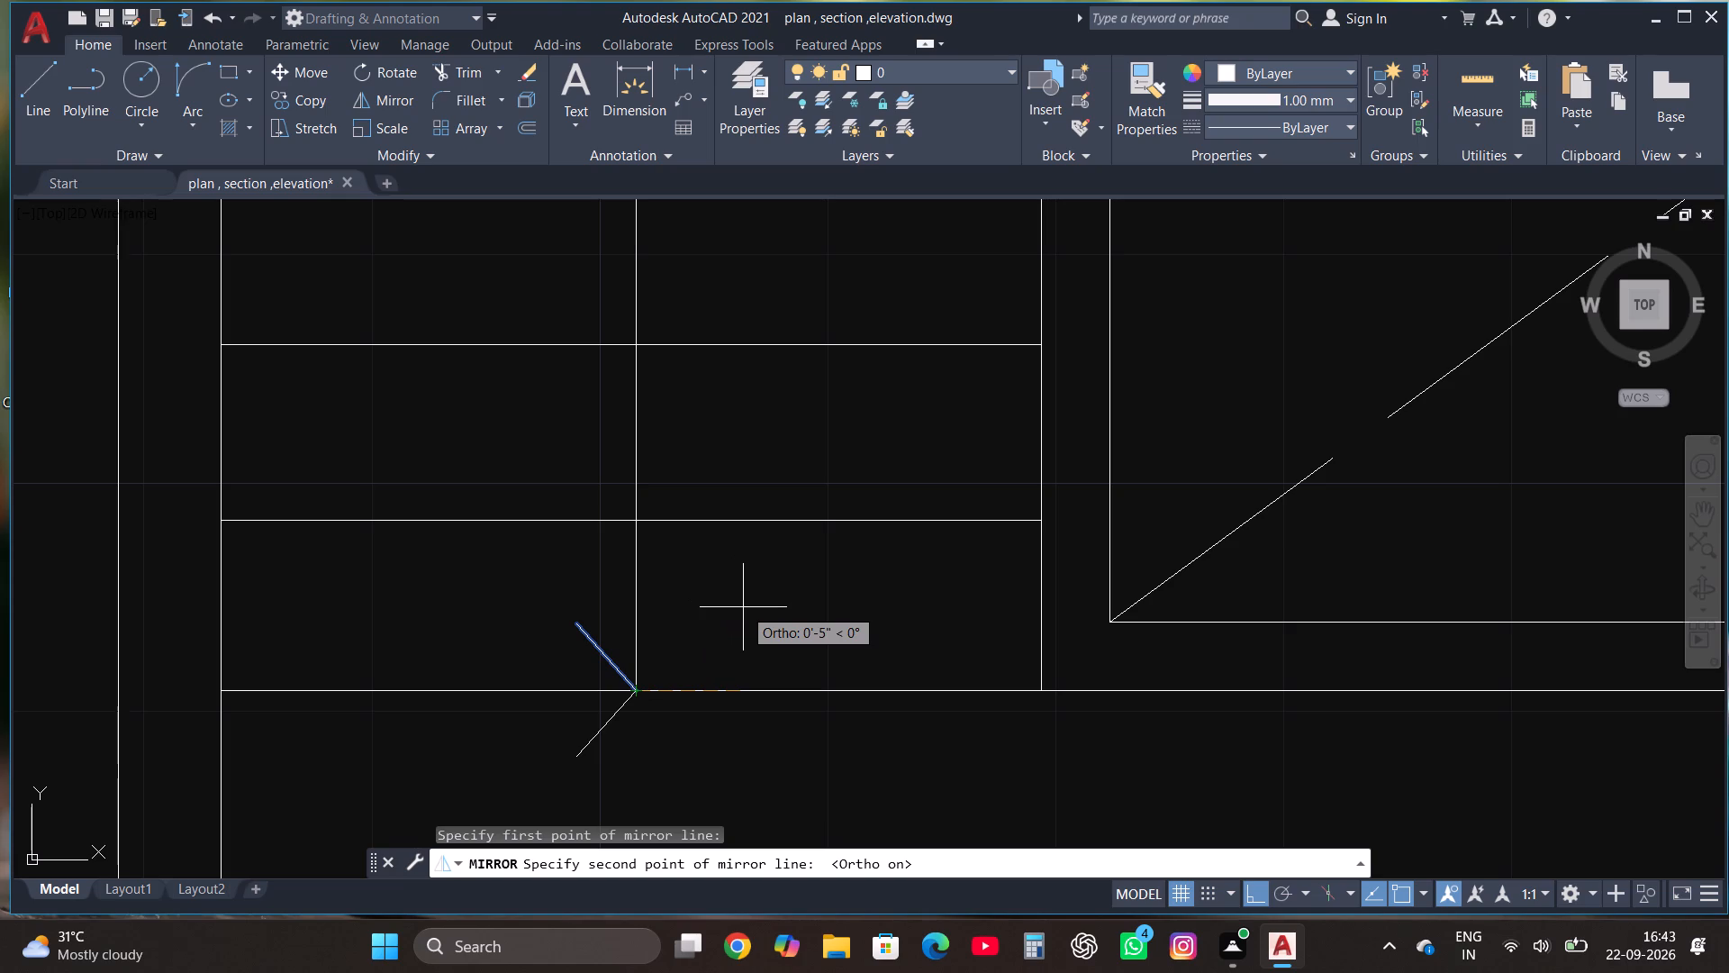
pyautogui.click(687, 469)
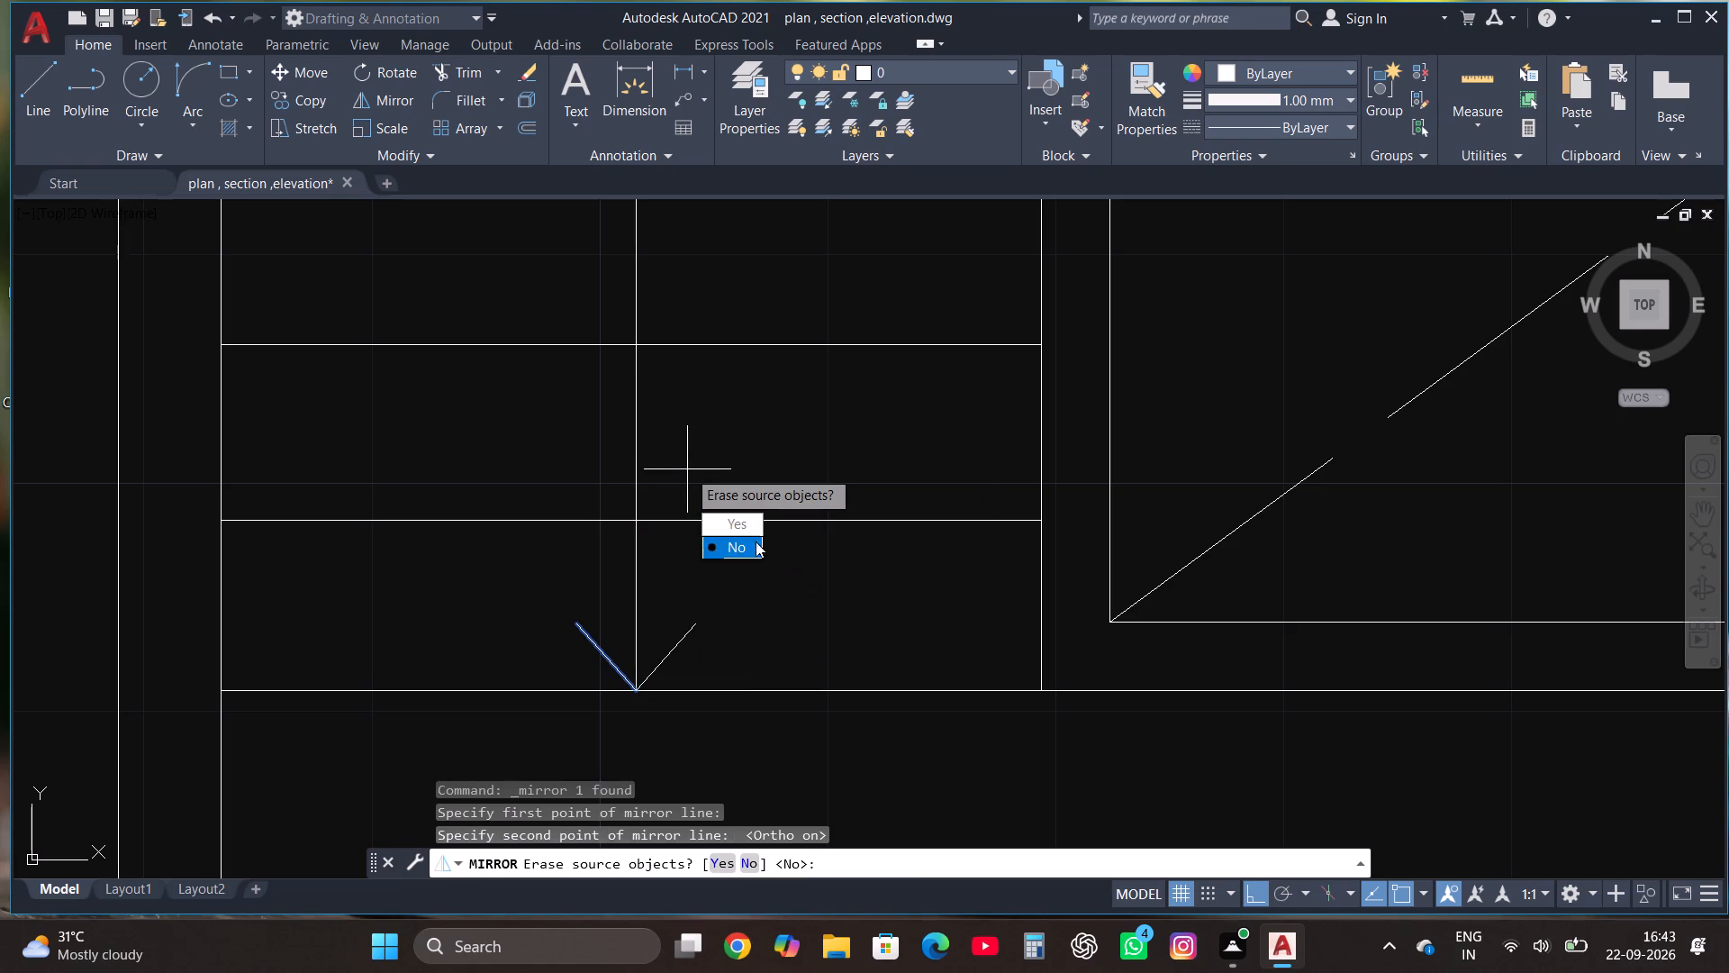
pyautogui.moveTo(737, 547); pyautogui.dragTo(687, 469)
# Copy the two-stroke arrowhead from its tip to the direction line's southern end on the eastern flight.
pyautogui.scroll(-3, 678, 615)
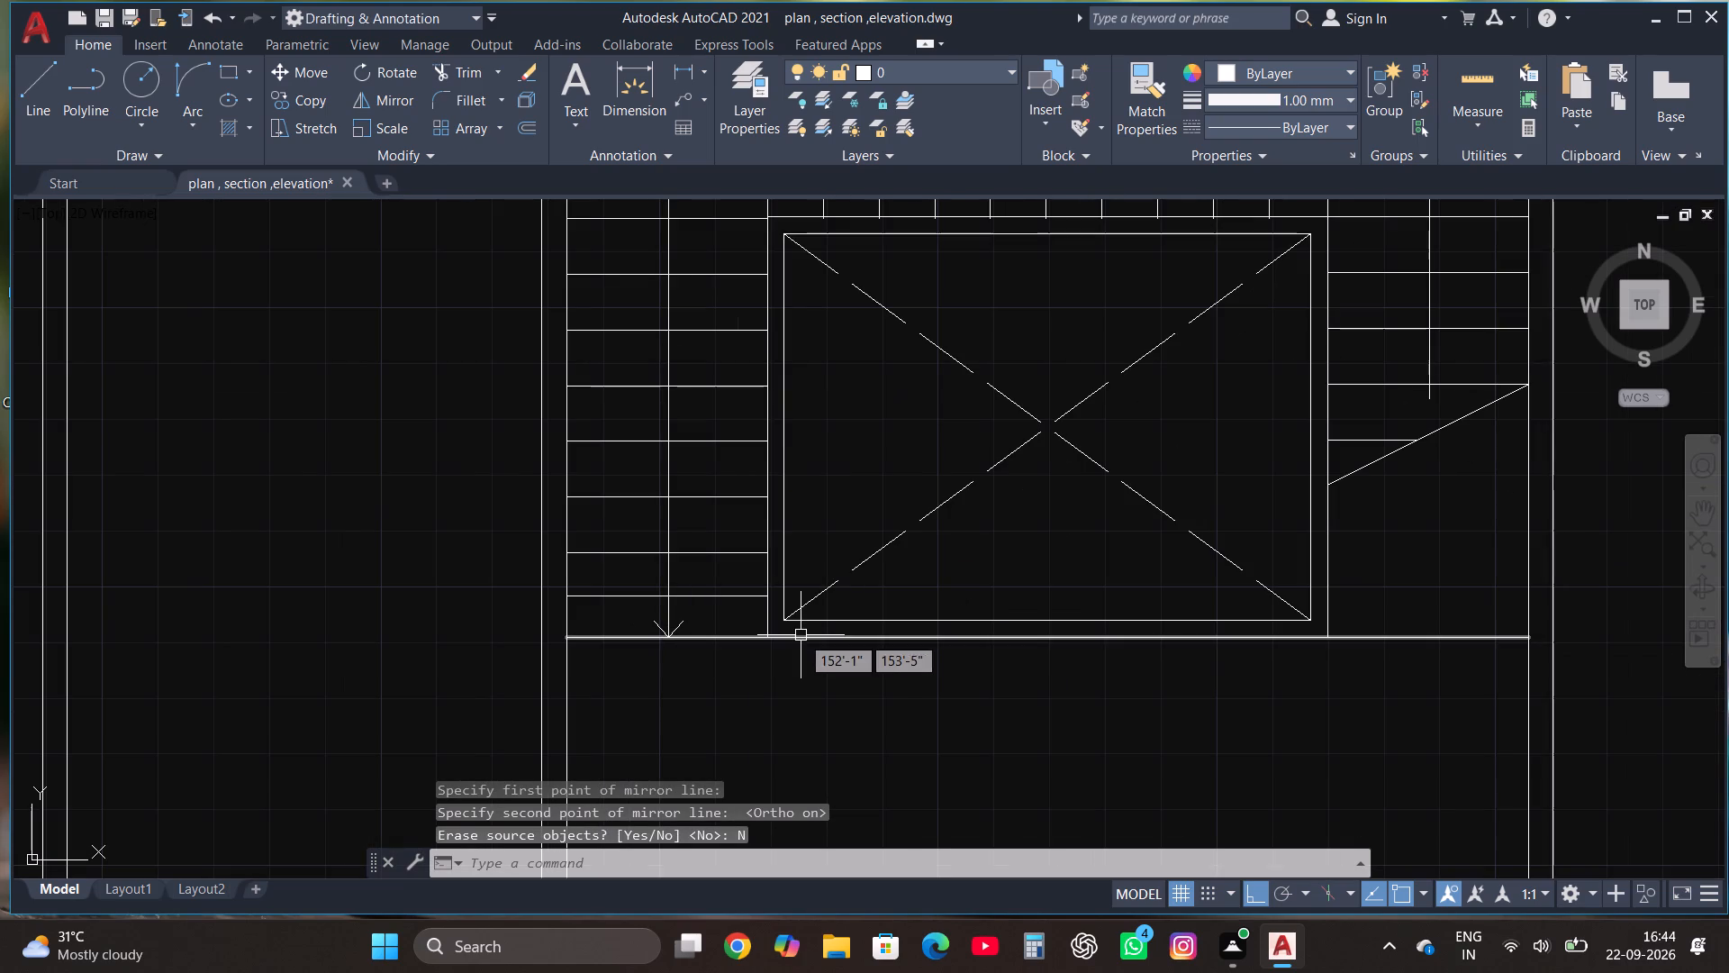
pyautogui.scroll(2, 751, 599)
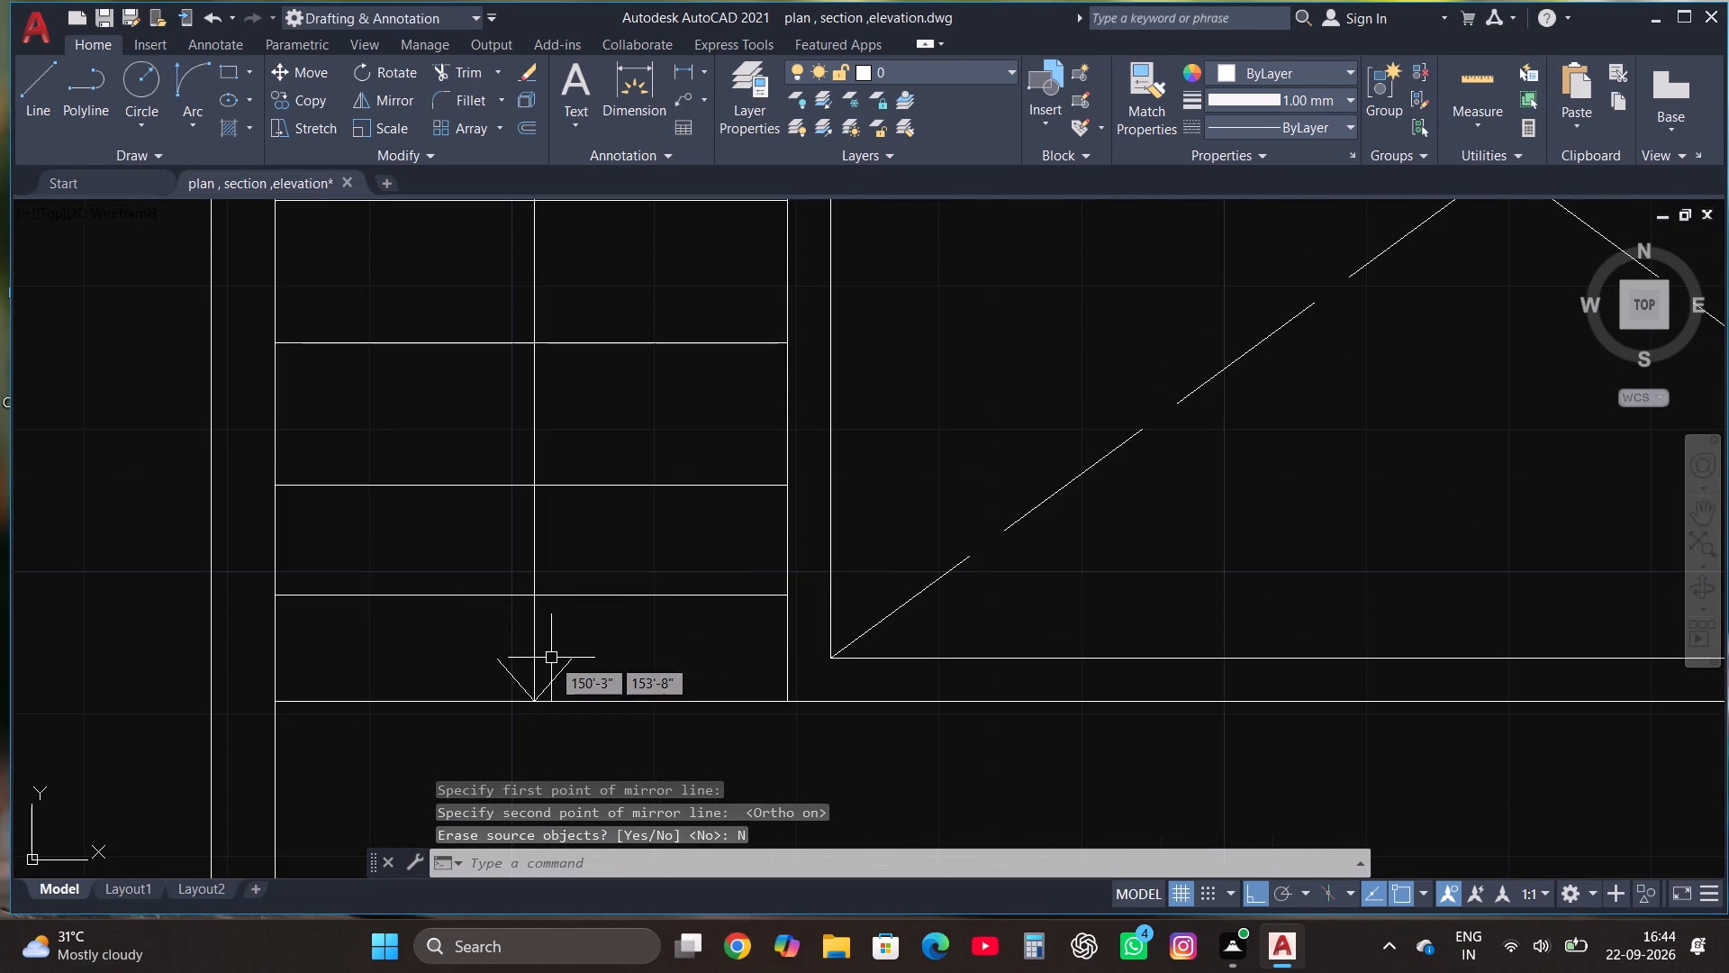
pyautogui.click(472, 718)
pyautogui.click(585, 627)
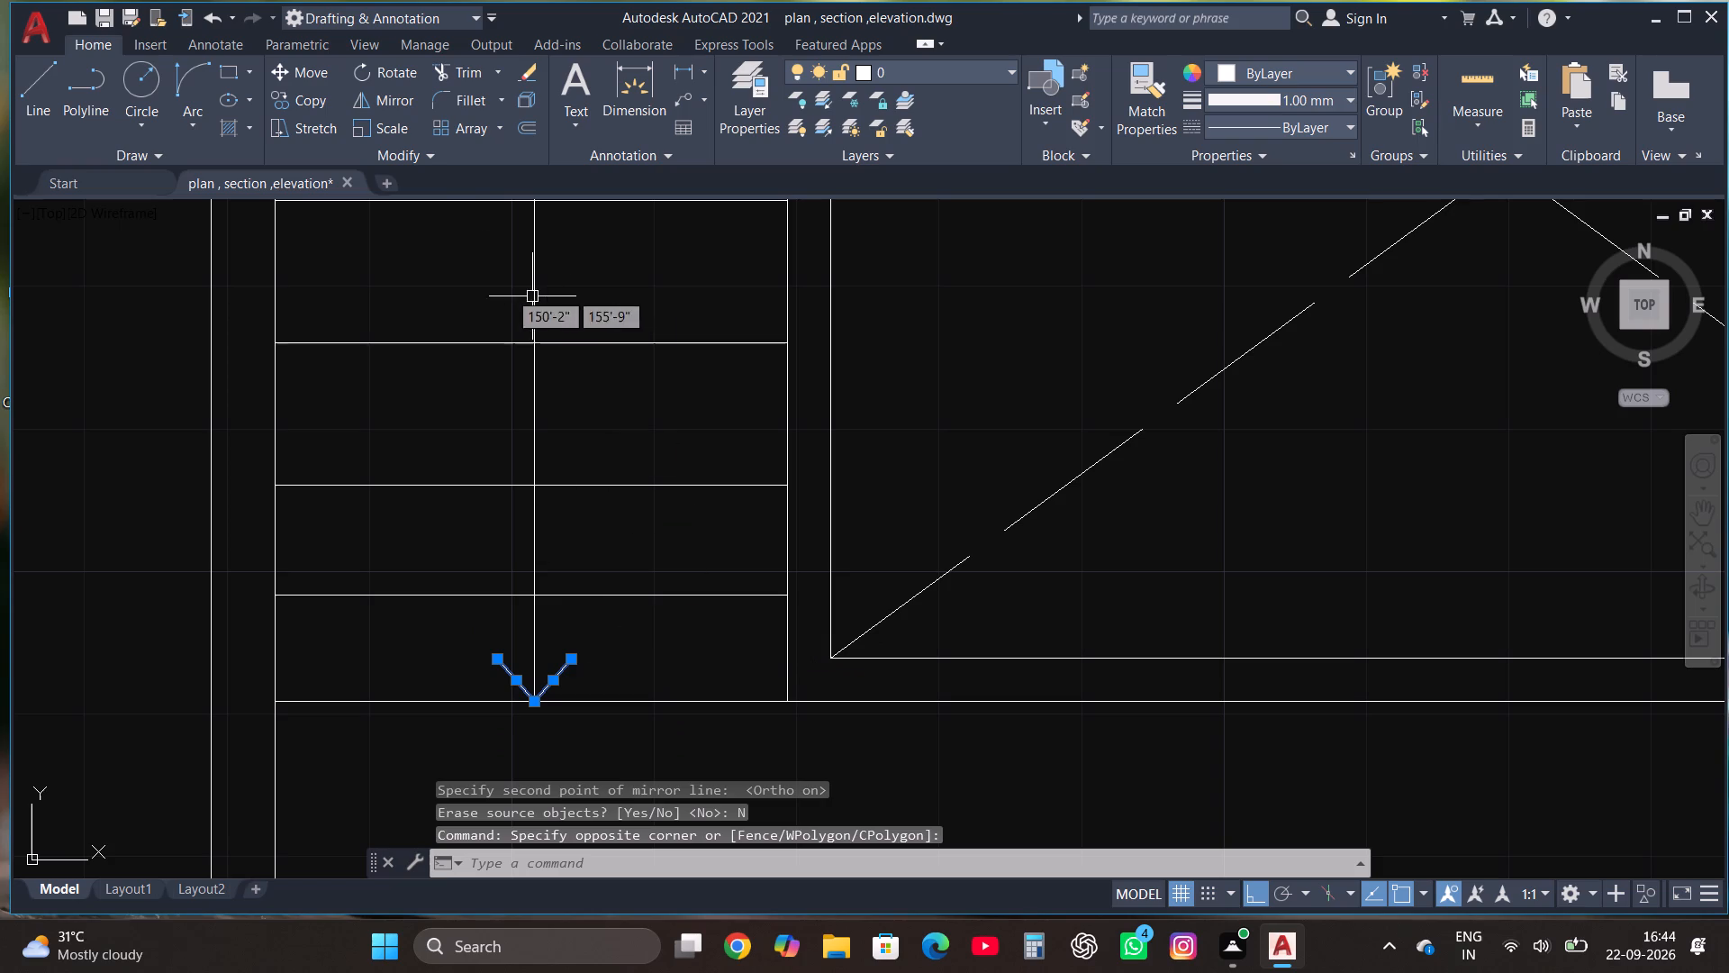
pyautogui.click(295, 96)
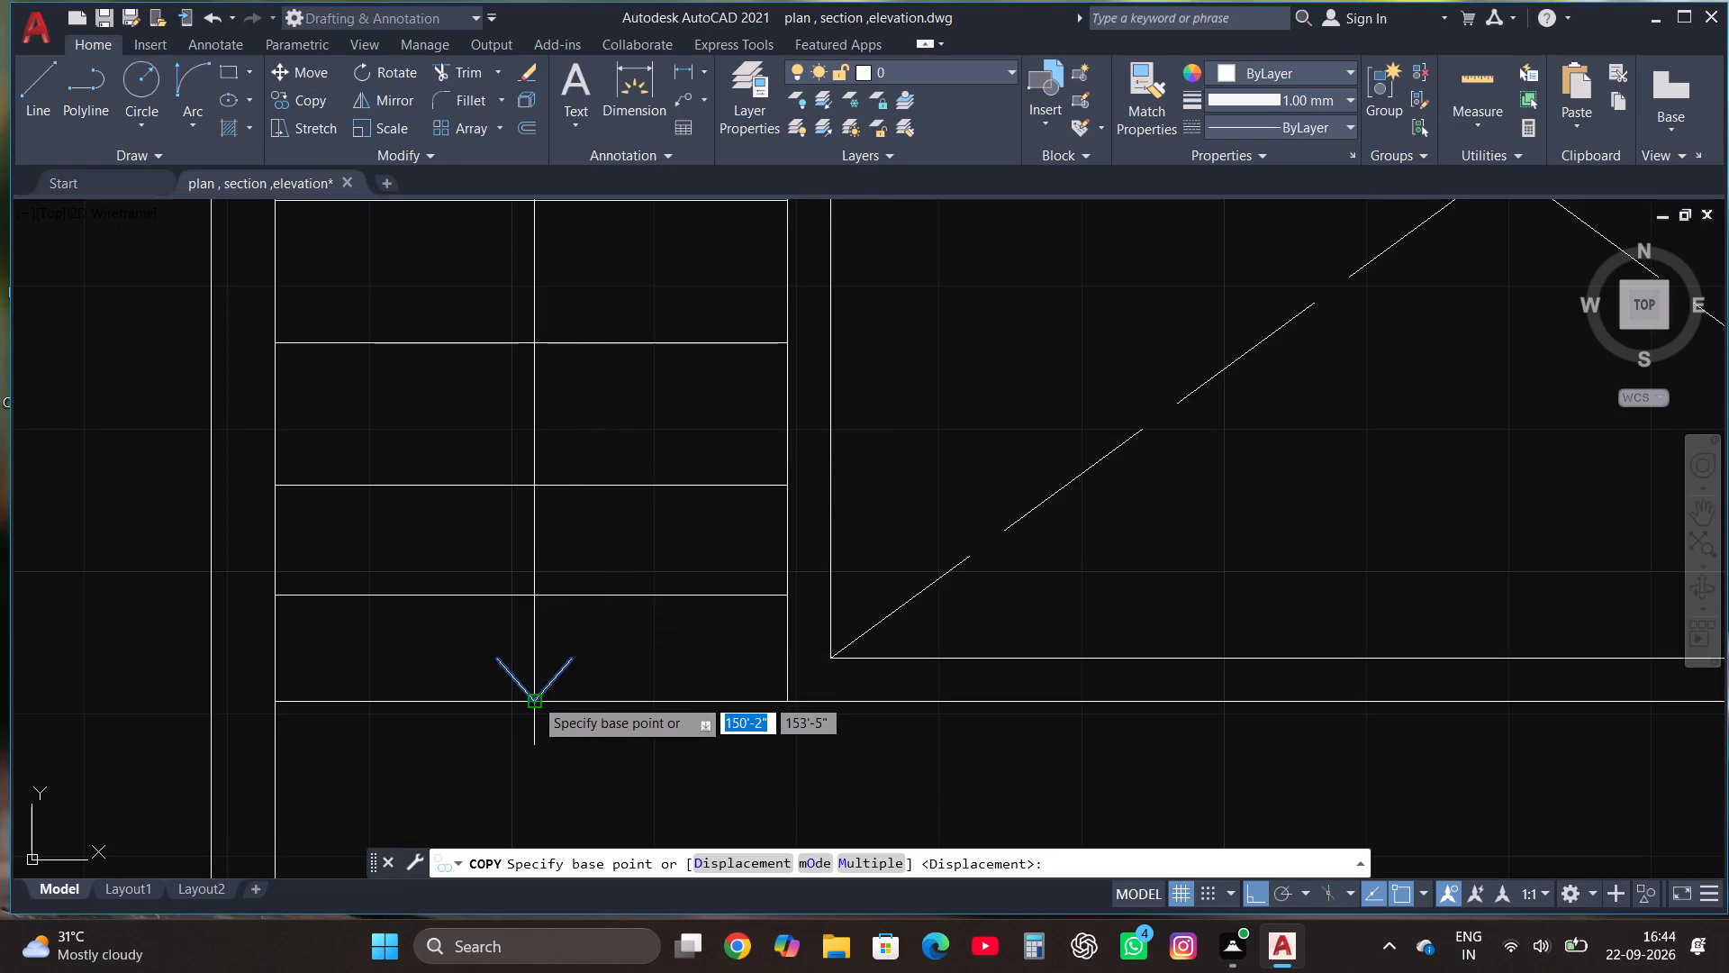
pyautogui.click(534, 697)
pyautogui.scroll(-3, 534, 707)
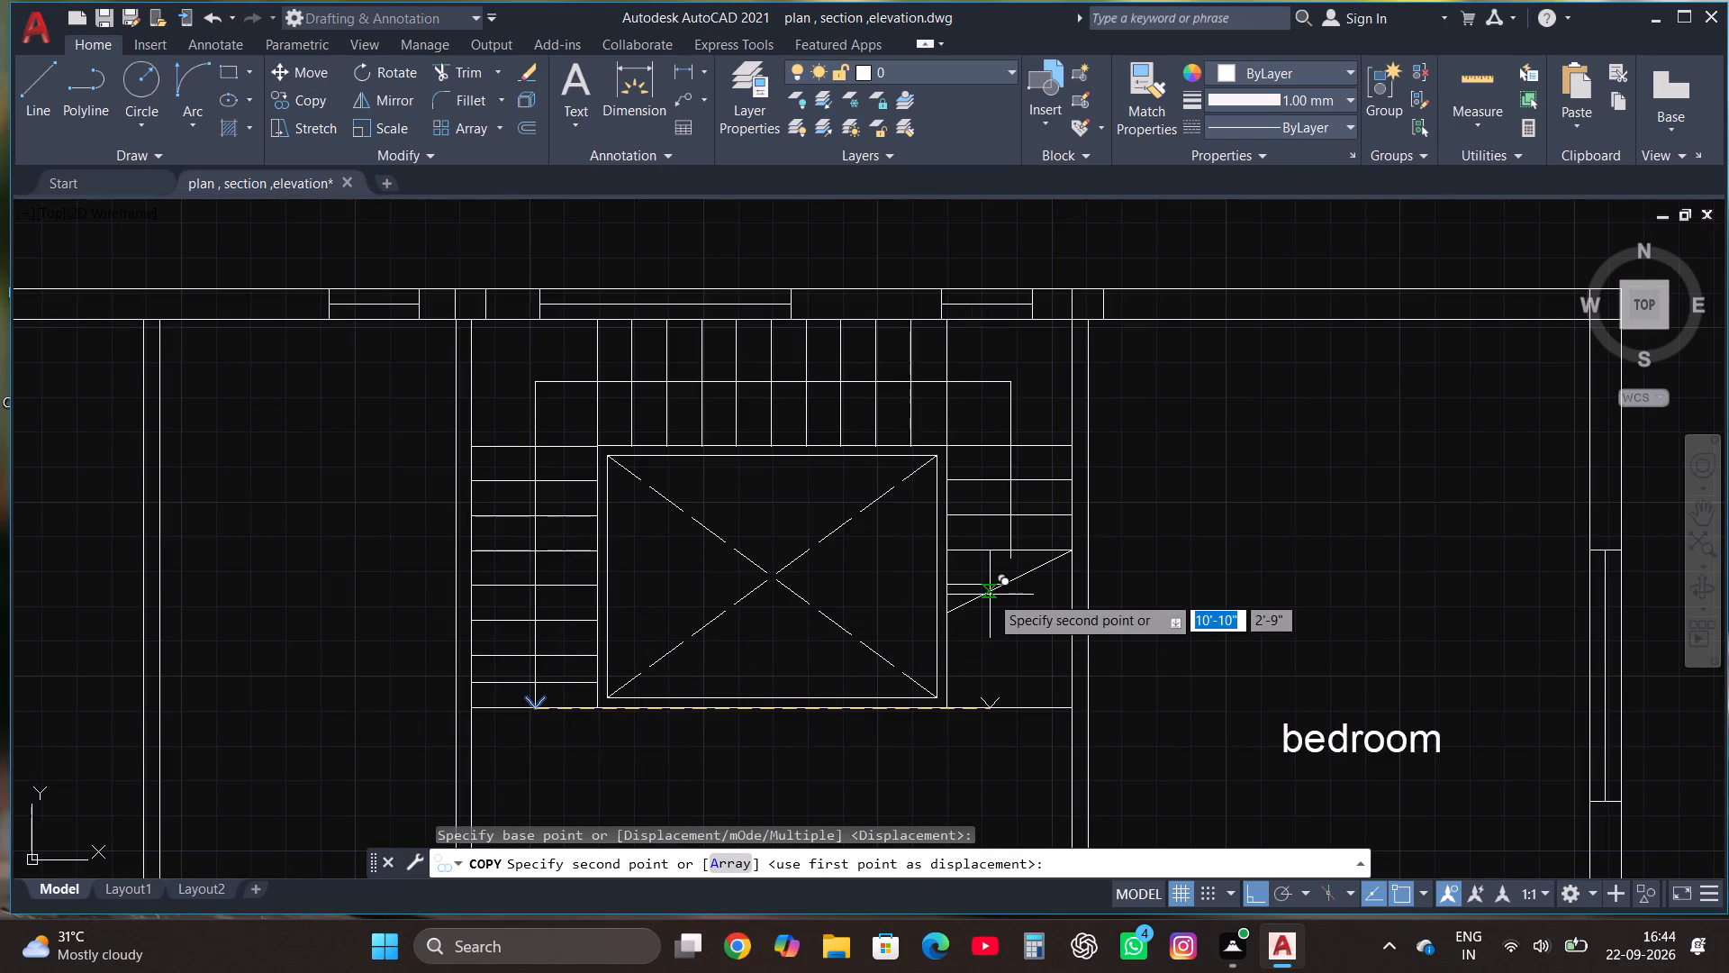
pyautogui.press('F8')
pyautogui.scroll(3, 1011, 553)
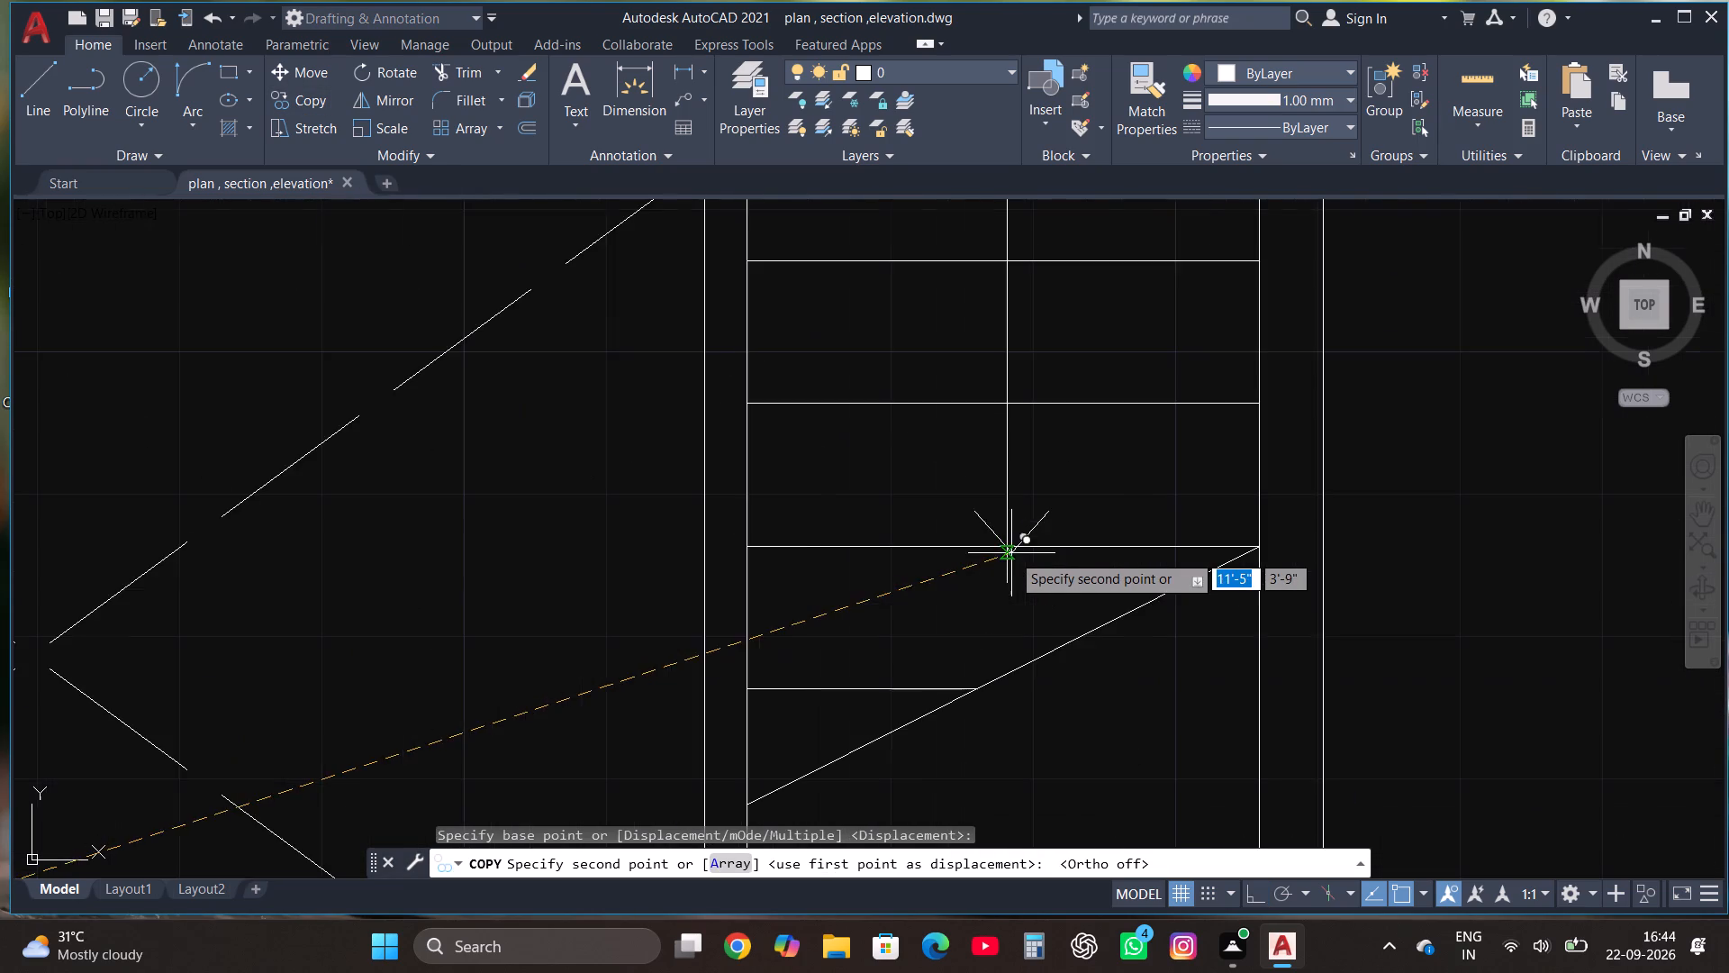
pyautogui.scroll(2, 1009, 571)
pyautogui.click(1002, 605)
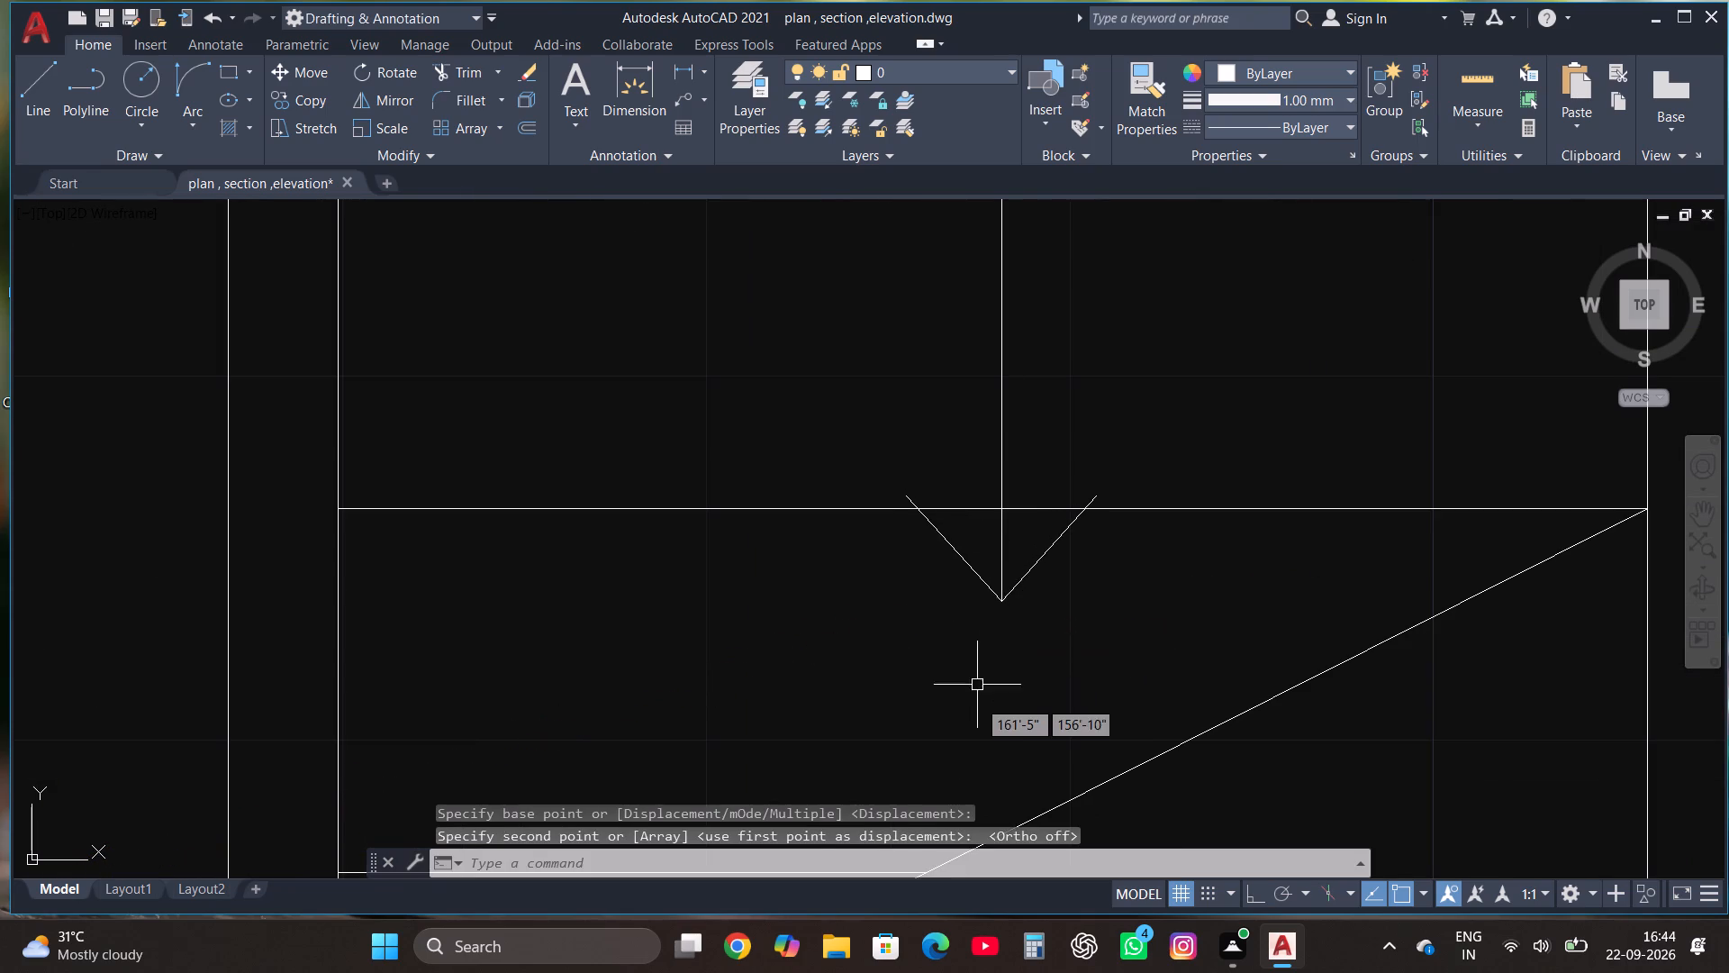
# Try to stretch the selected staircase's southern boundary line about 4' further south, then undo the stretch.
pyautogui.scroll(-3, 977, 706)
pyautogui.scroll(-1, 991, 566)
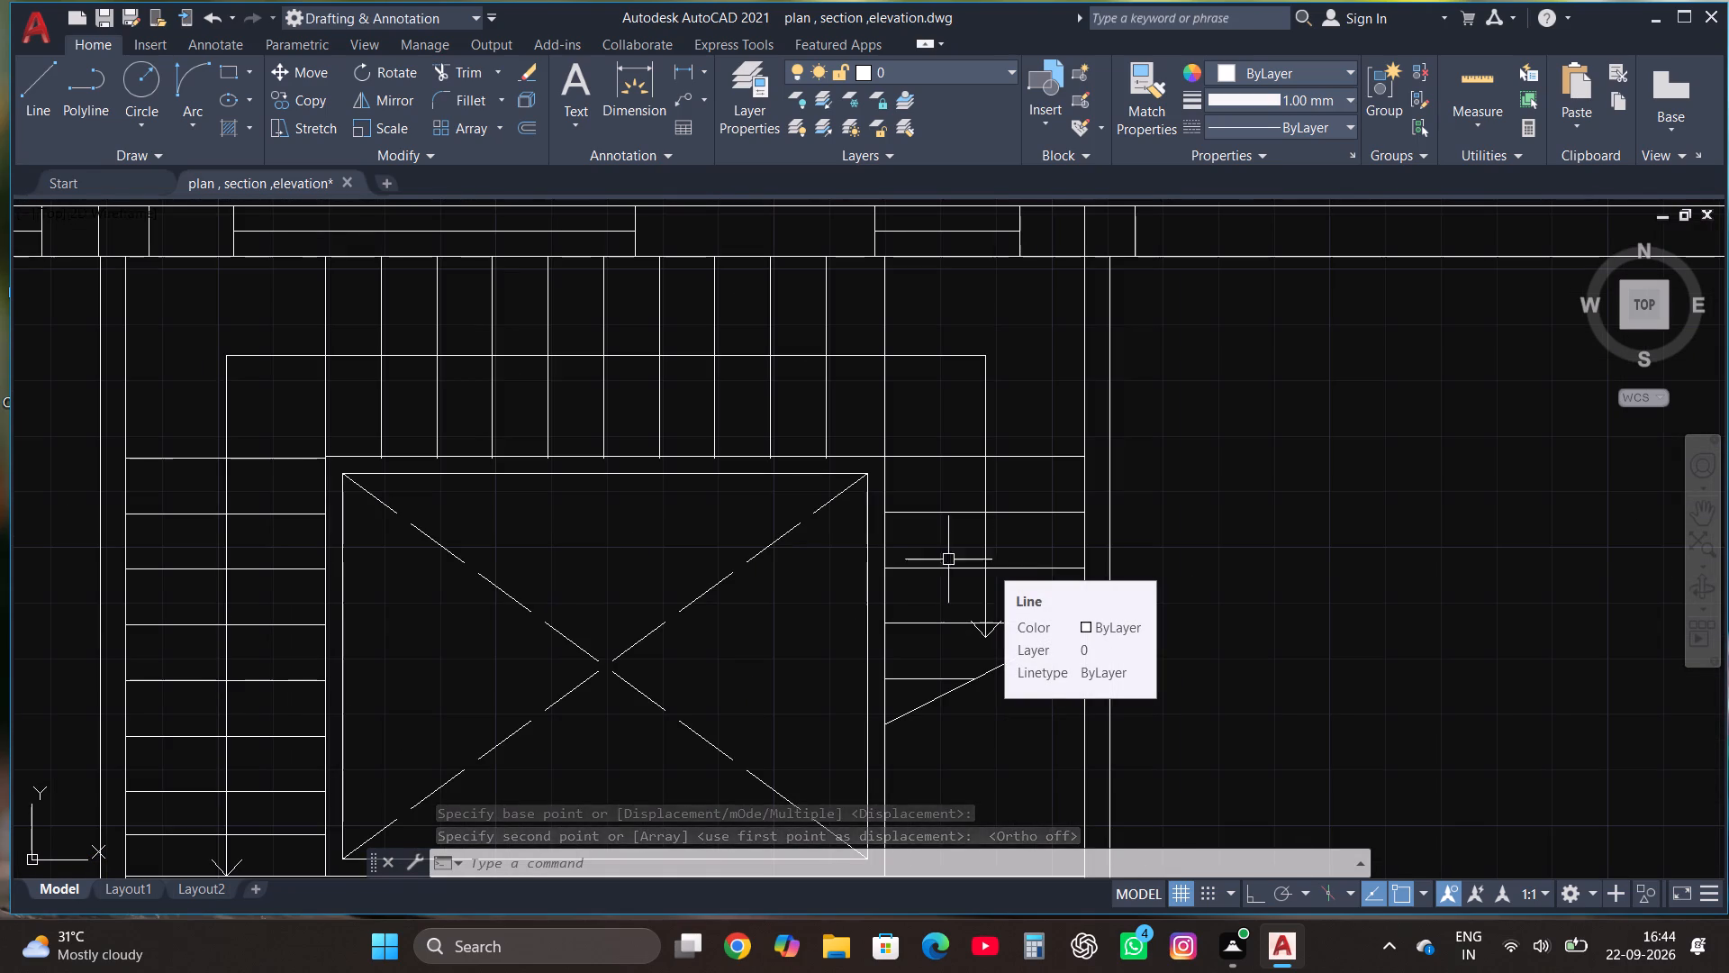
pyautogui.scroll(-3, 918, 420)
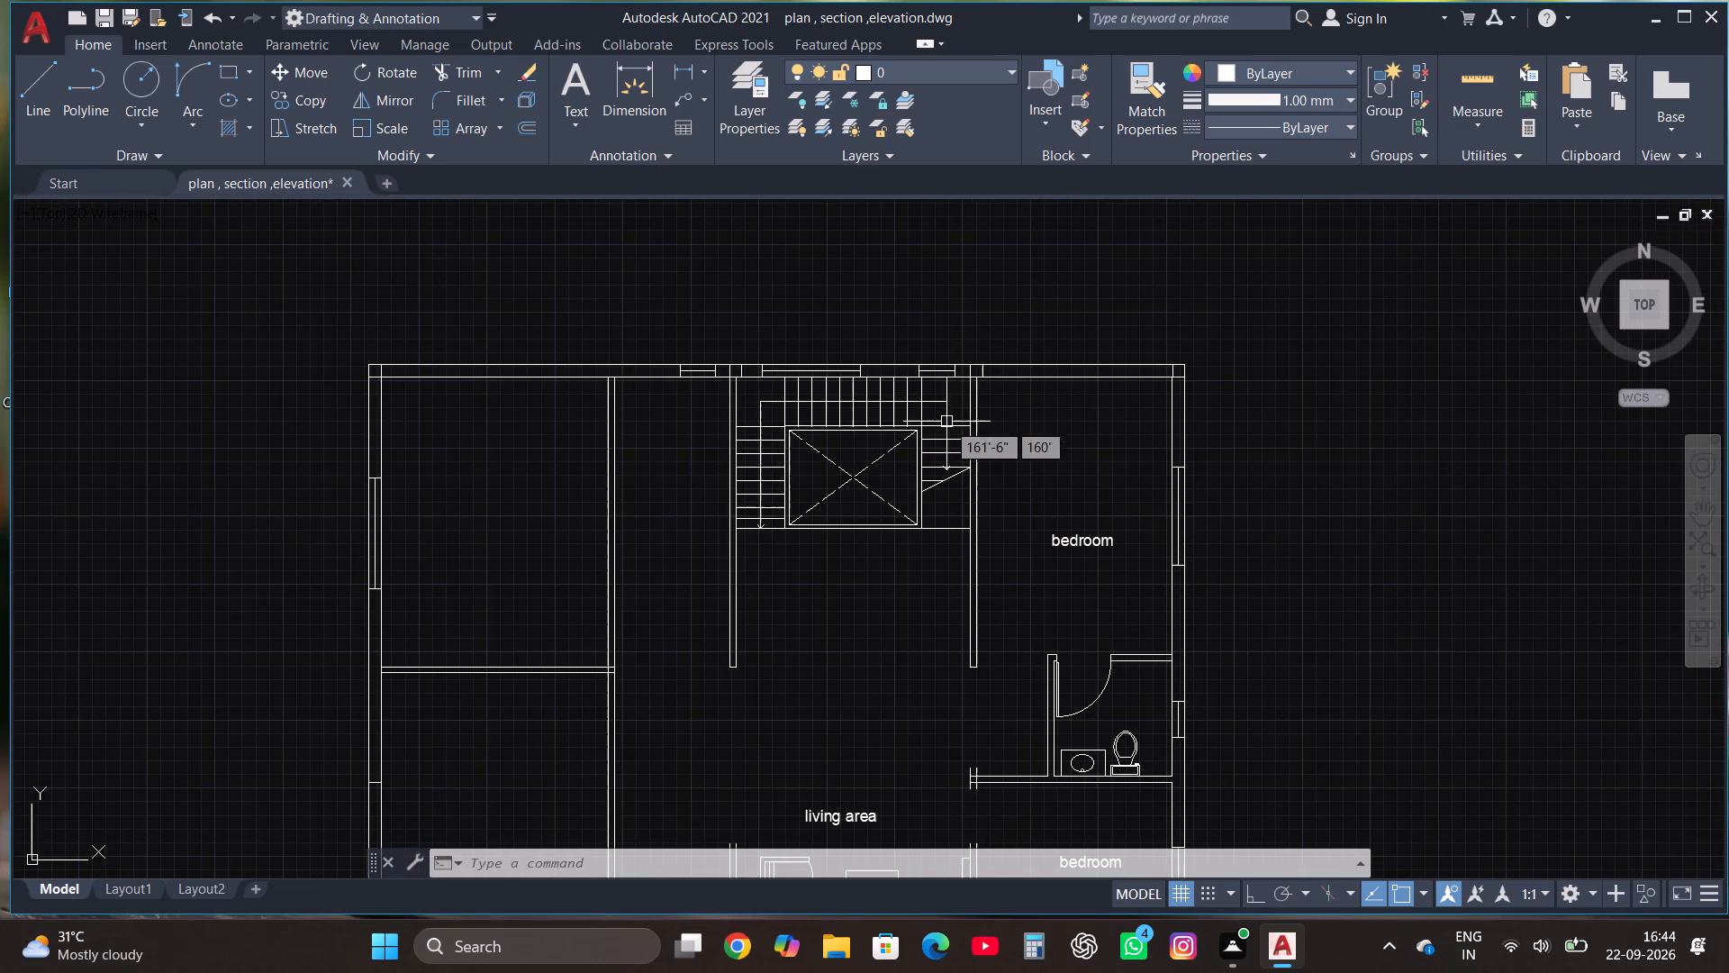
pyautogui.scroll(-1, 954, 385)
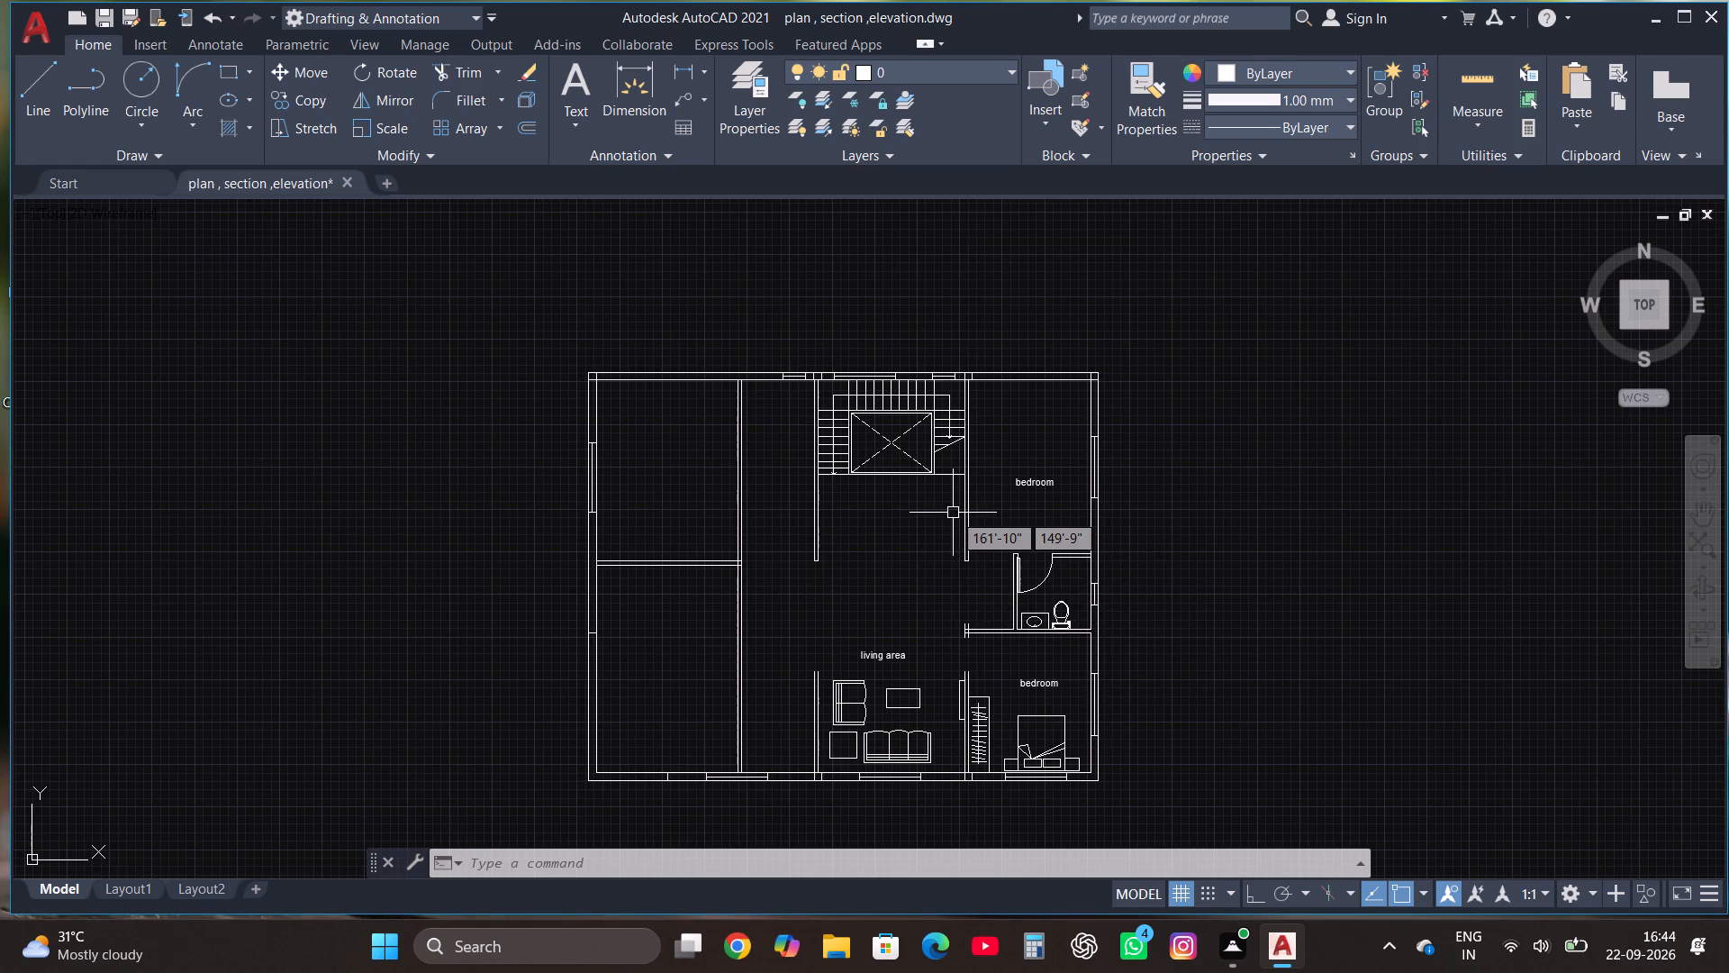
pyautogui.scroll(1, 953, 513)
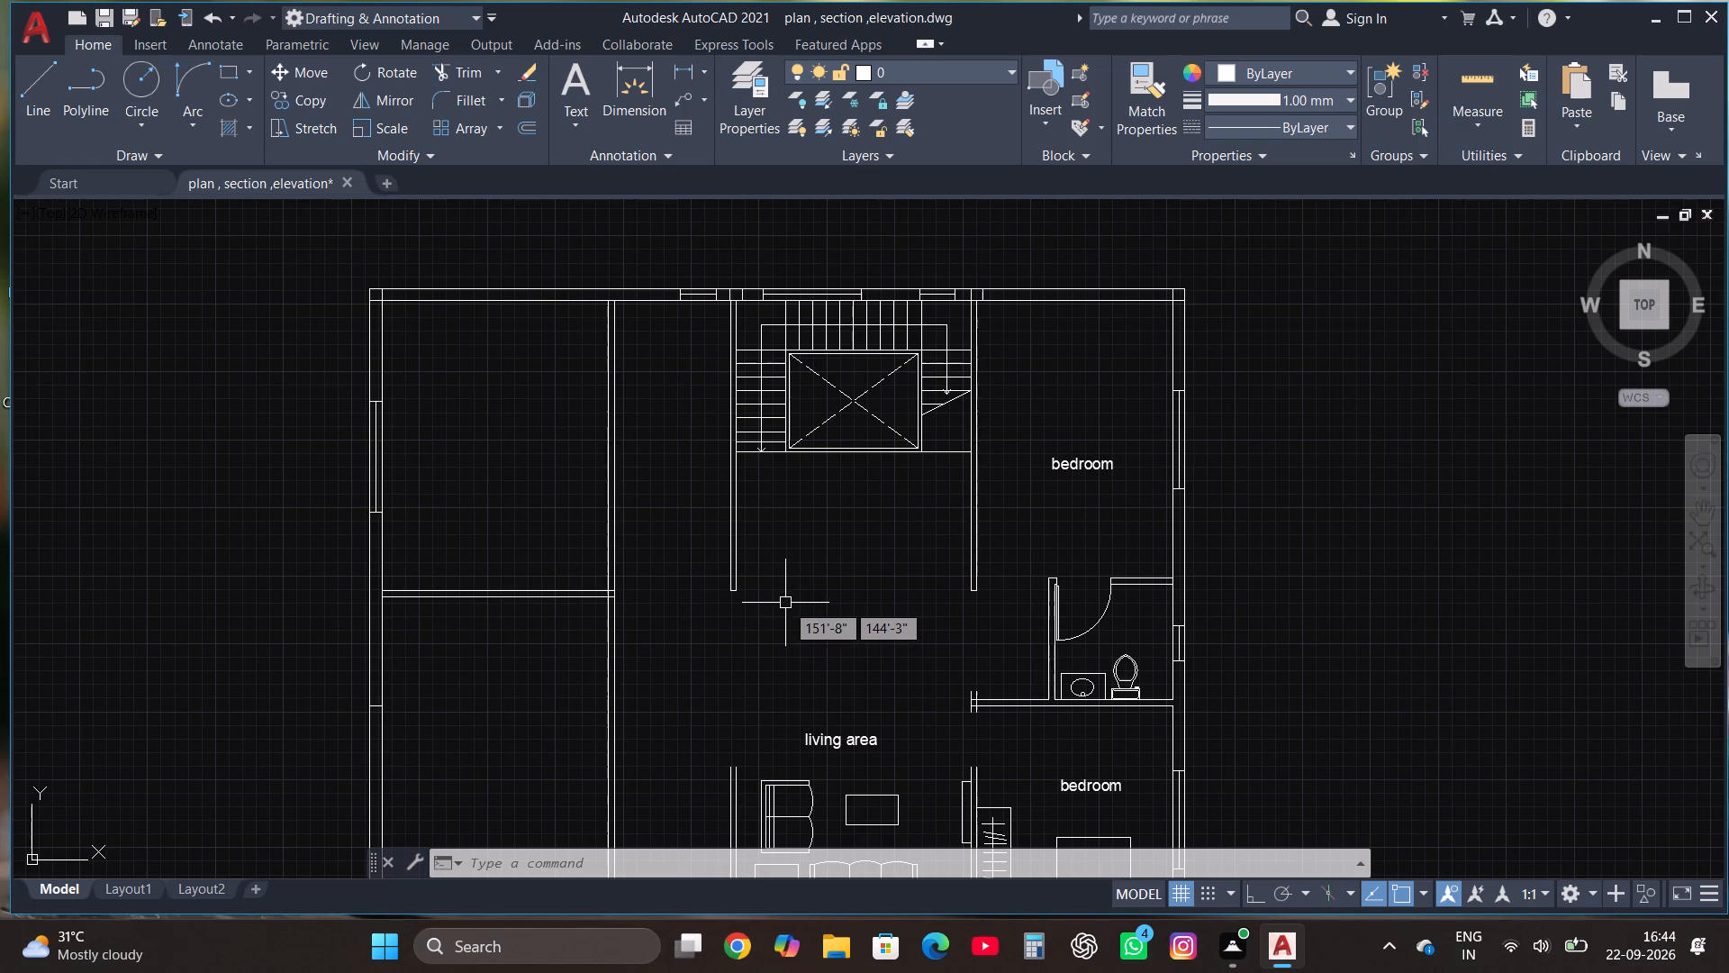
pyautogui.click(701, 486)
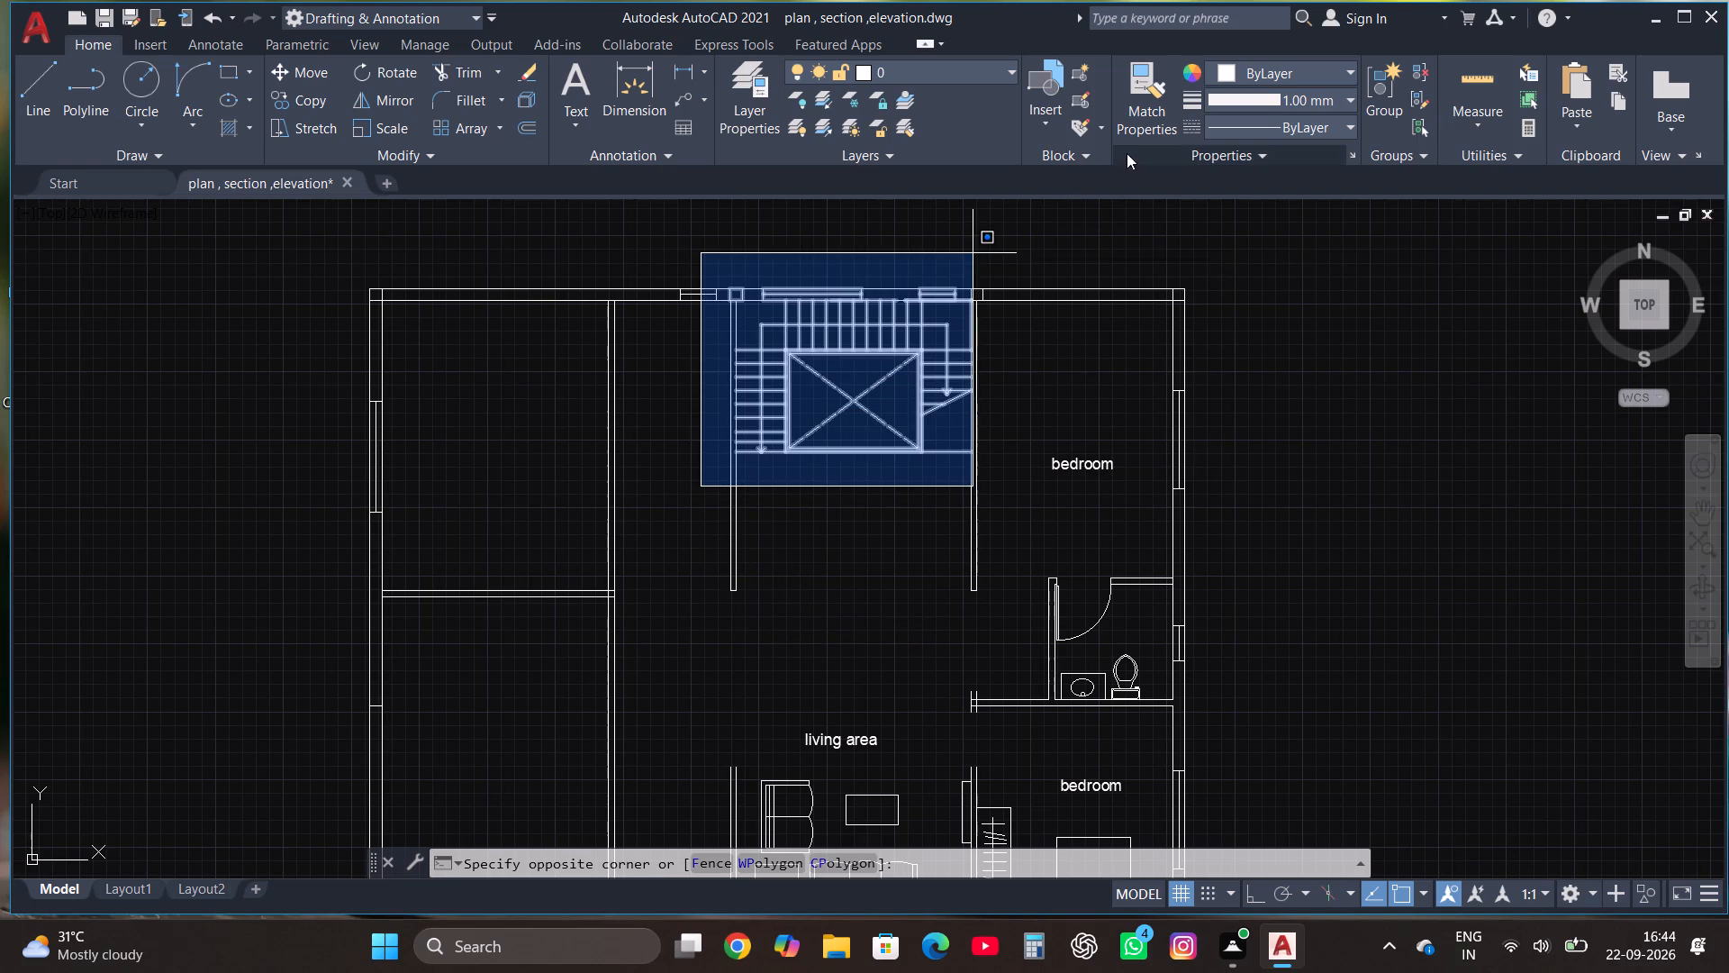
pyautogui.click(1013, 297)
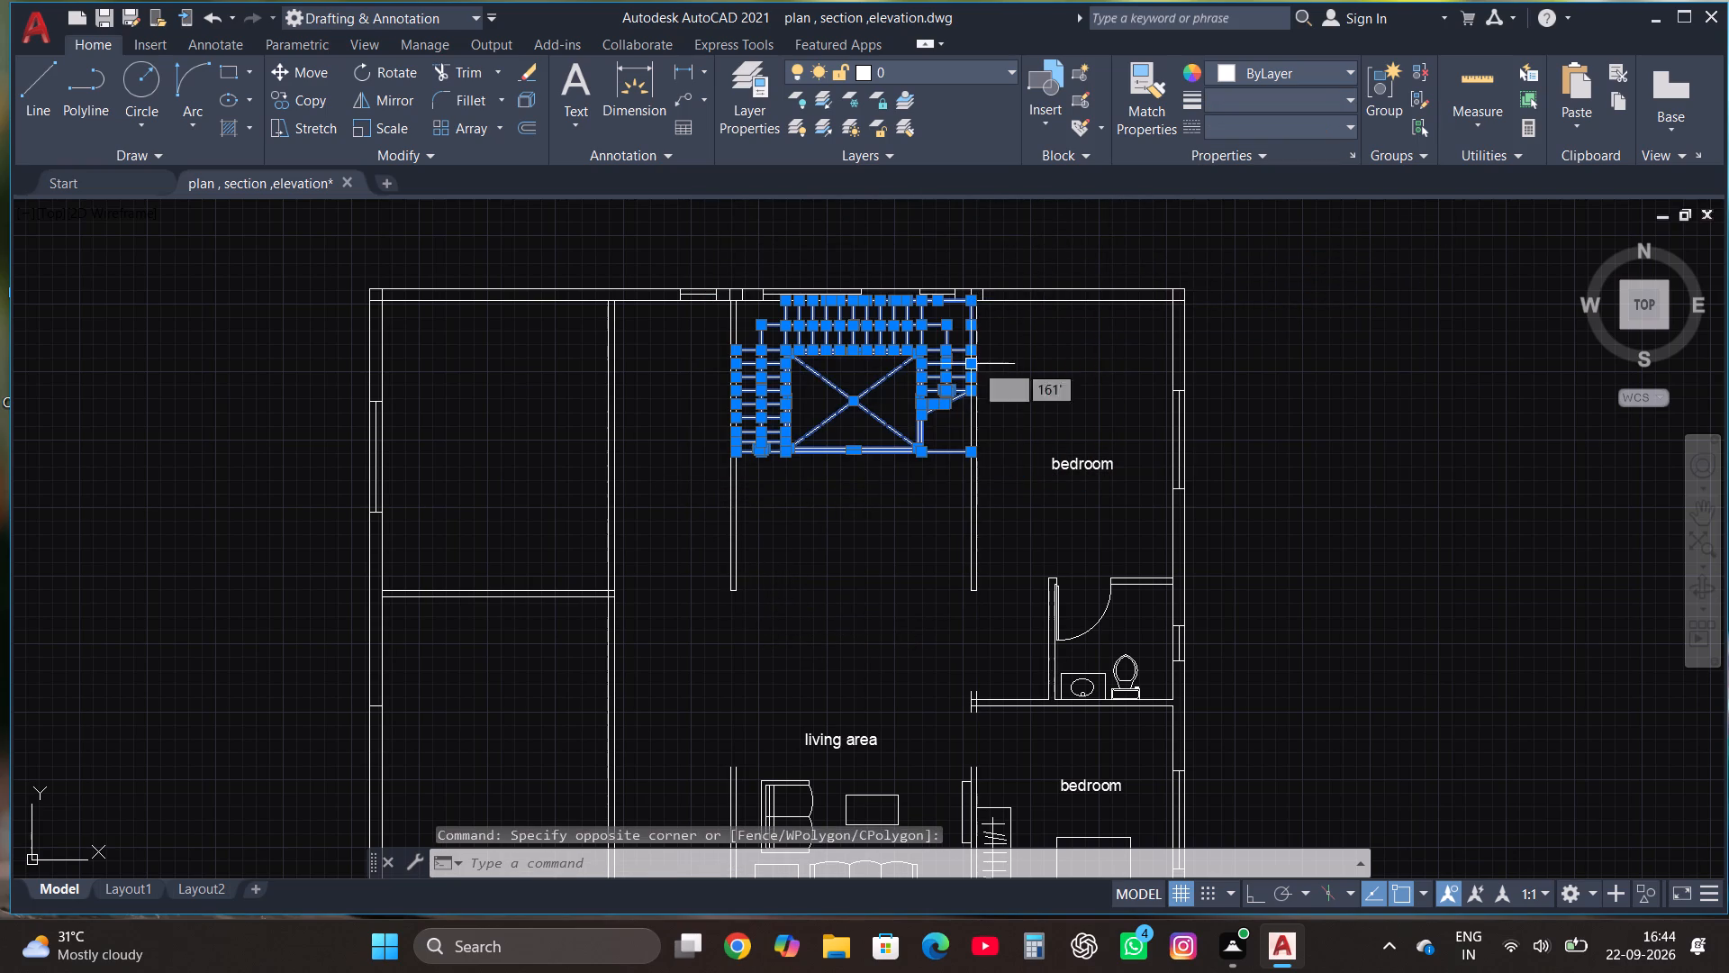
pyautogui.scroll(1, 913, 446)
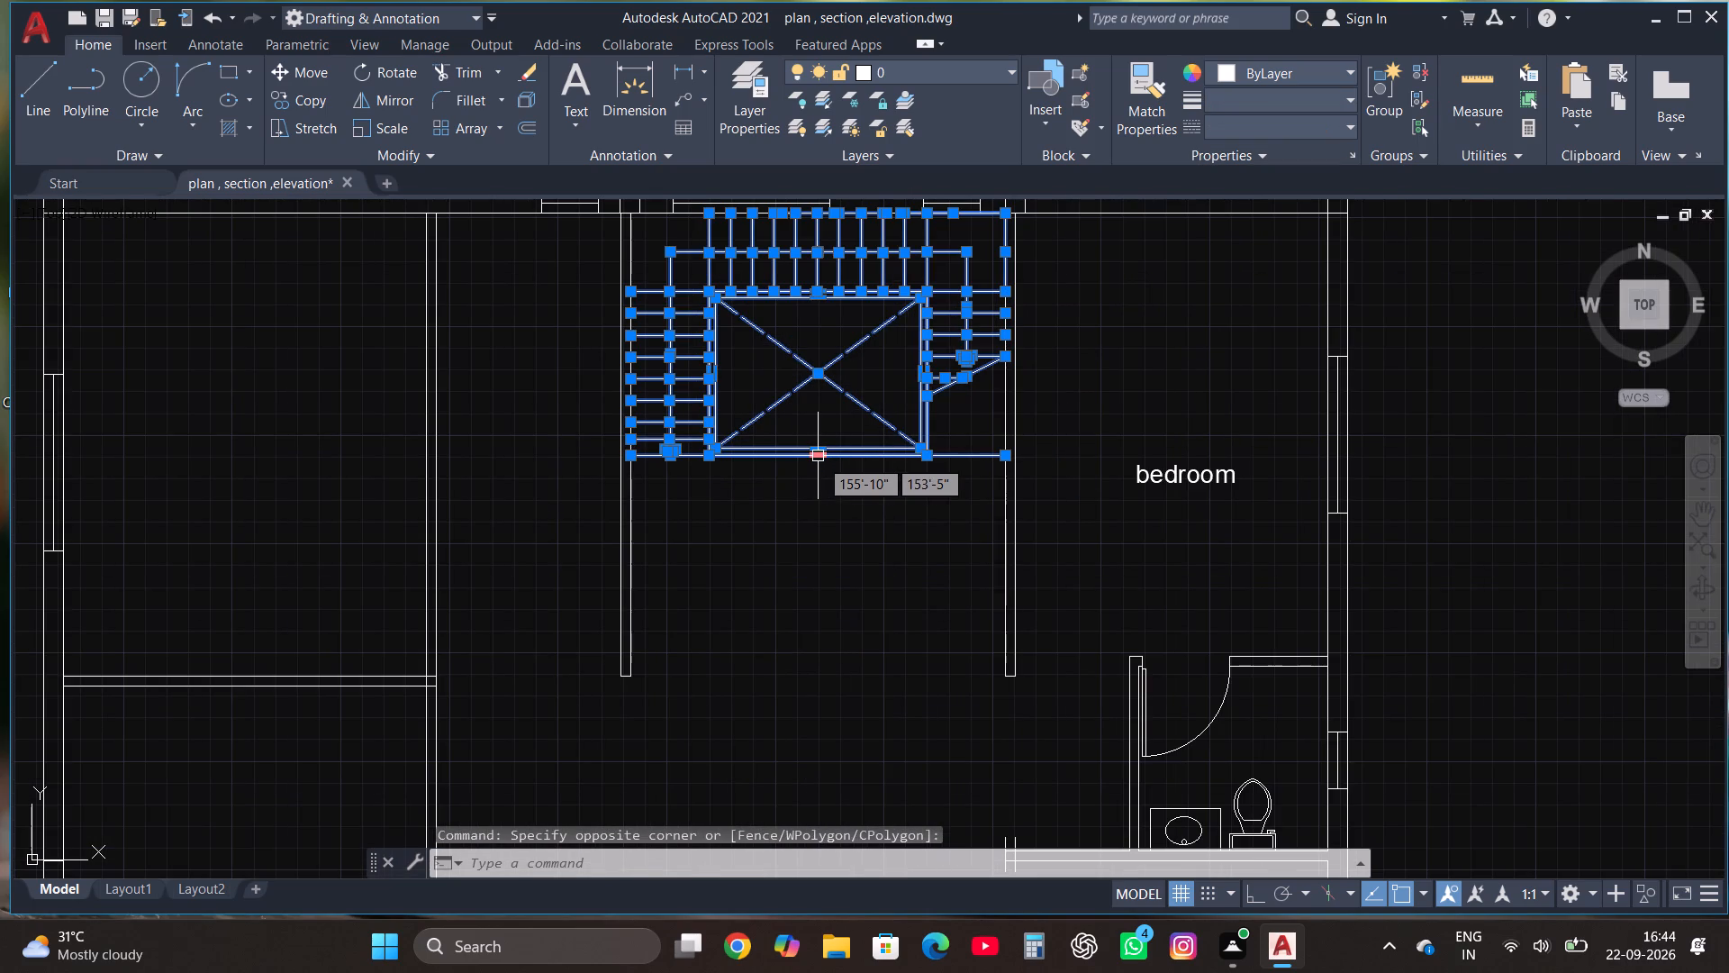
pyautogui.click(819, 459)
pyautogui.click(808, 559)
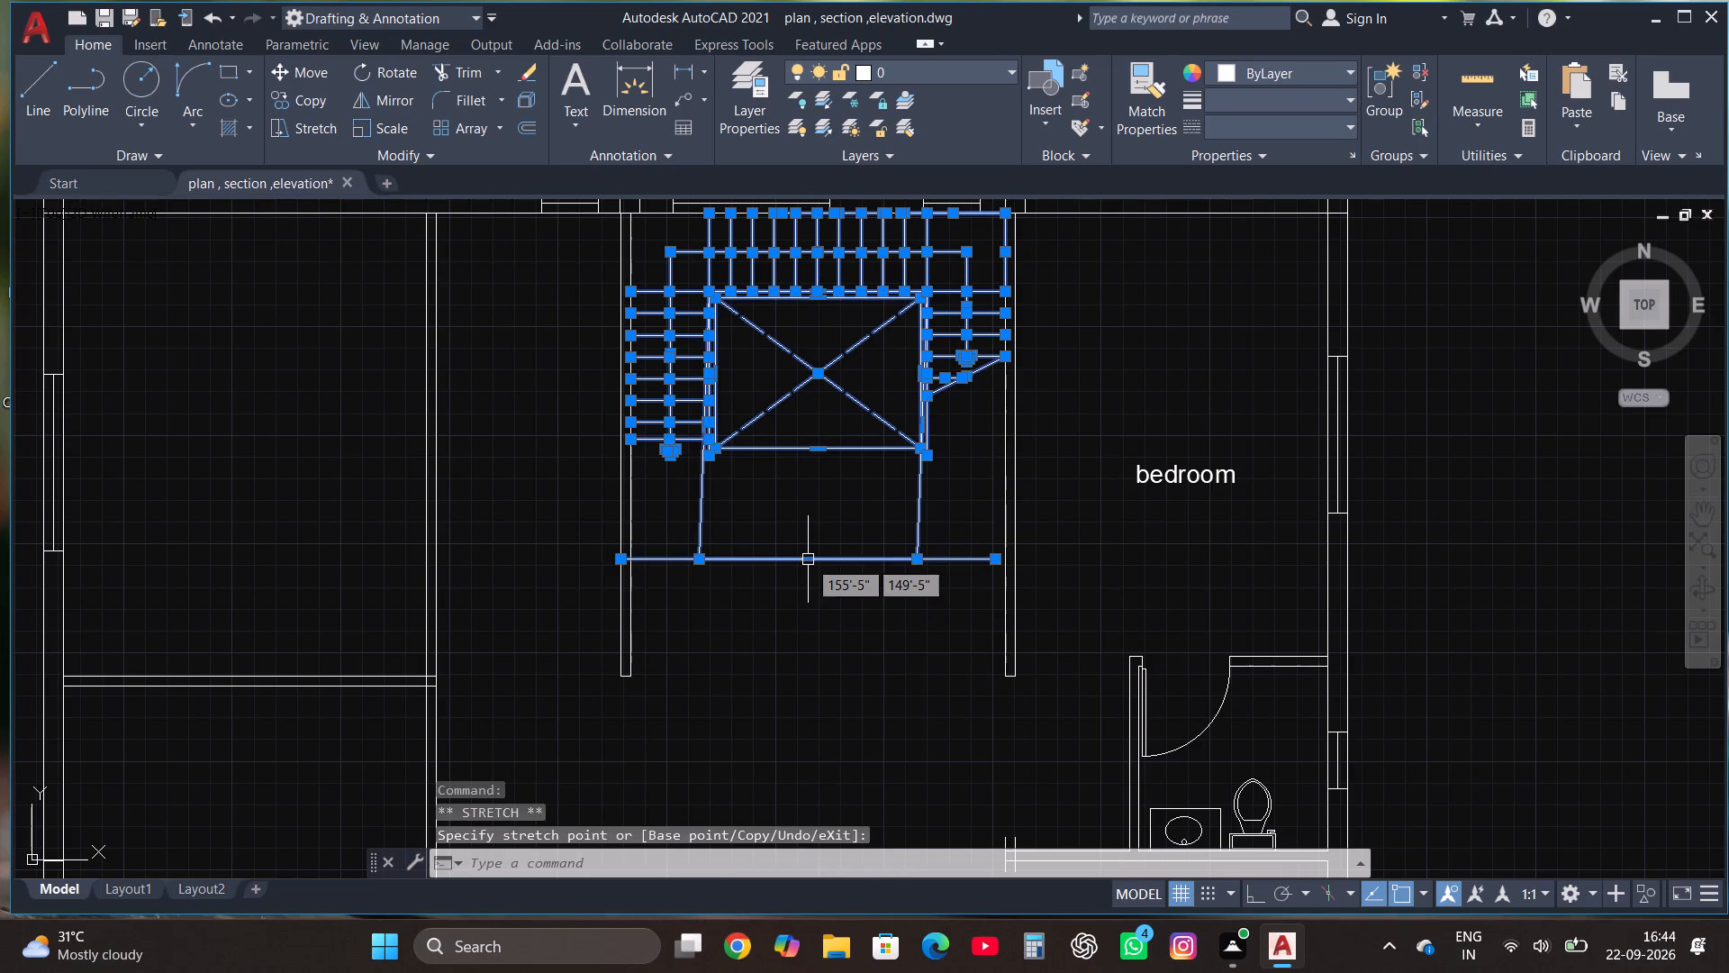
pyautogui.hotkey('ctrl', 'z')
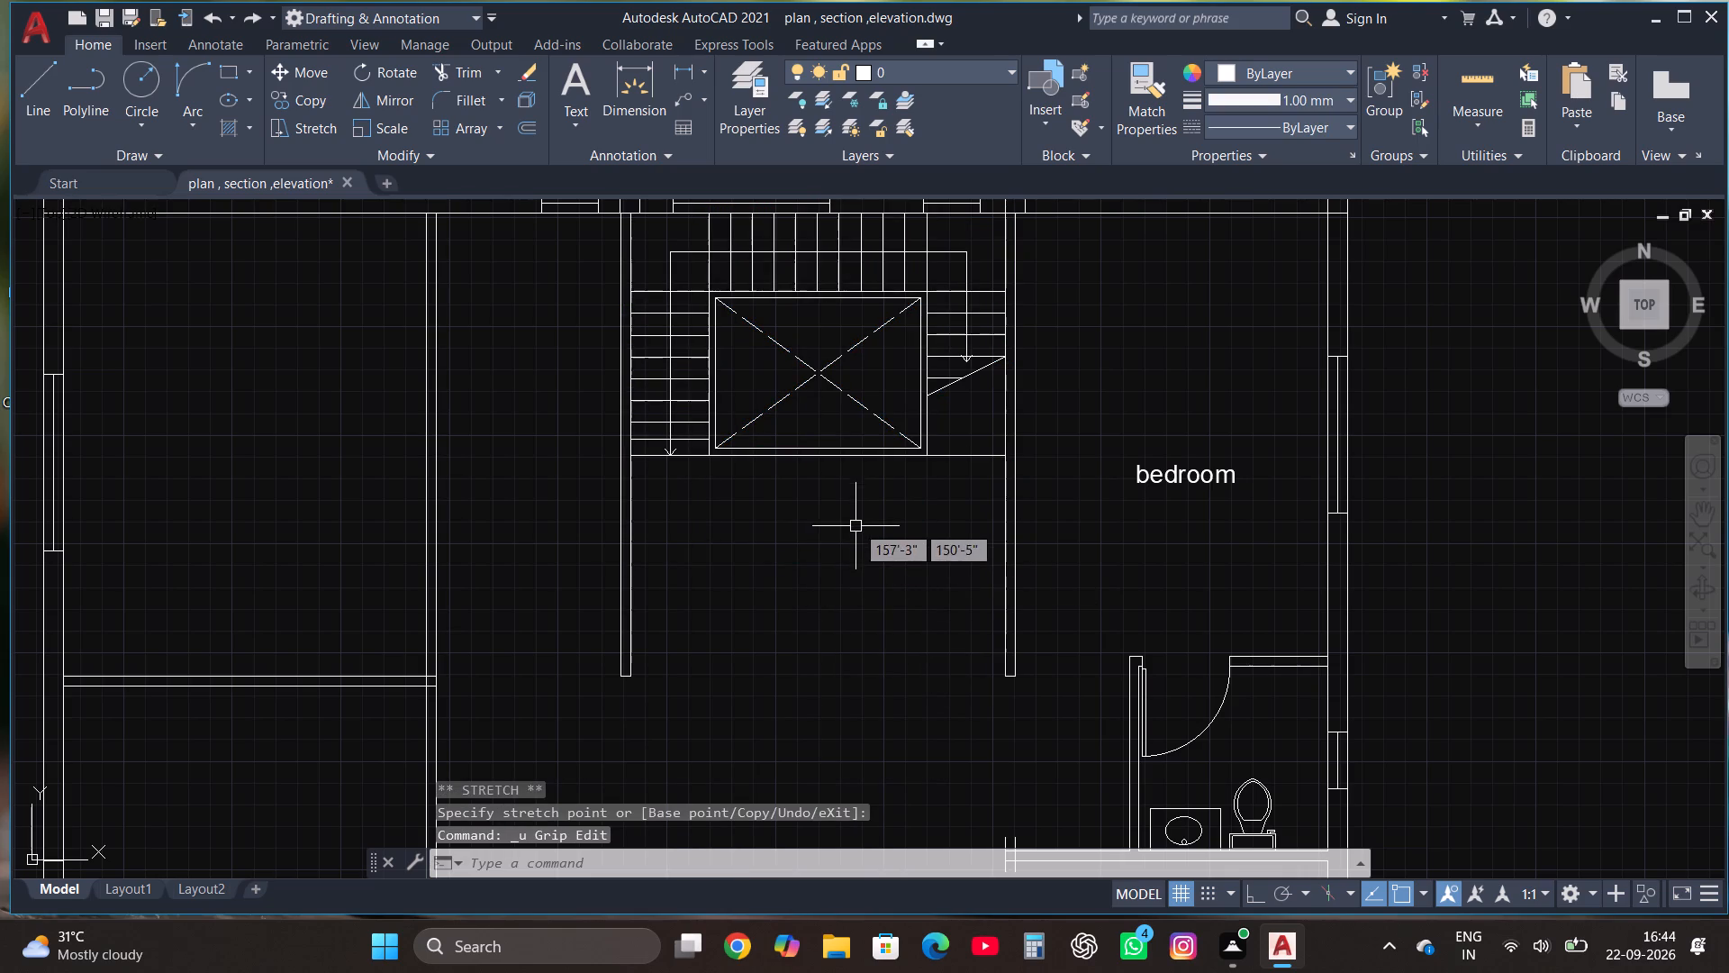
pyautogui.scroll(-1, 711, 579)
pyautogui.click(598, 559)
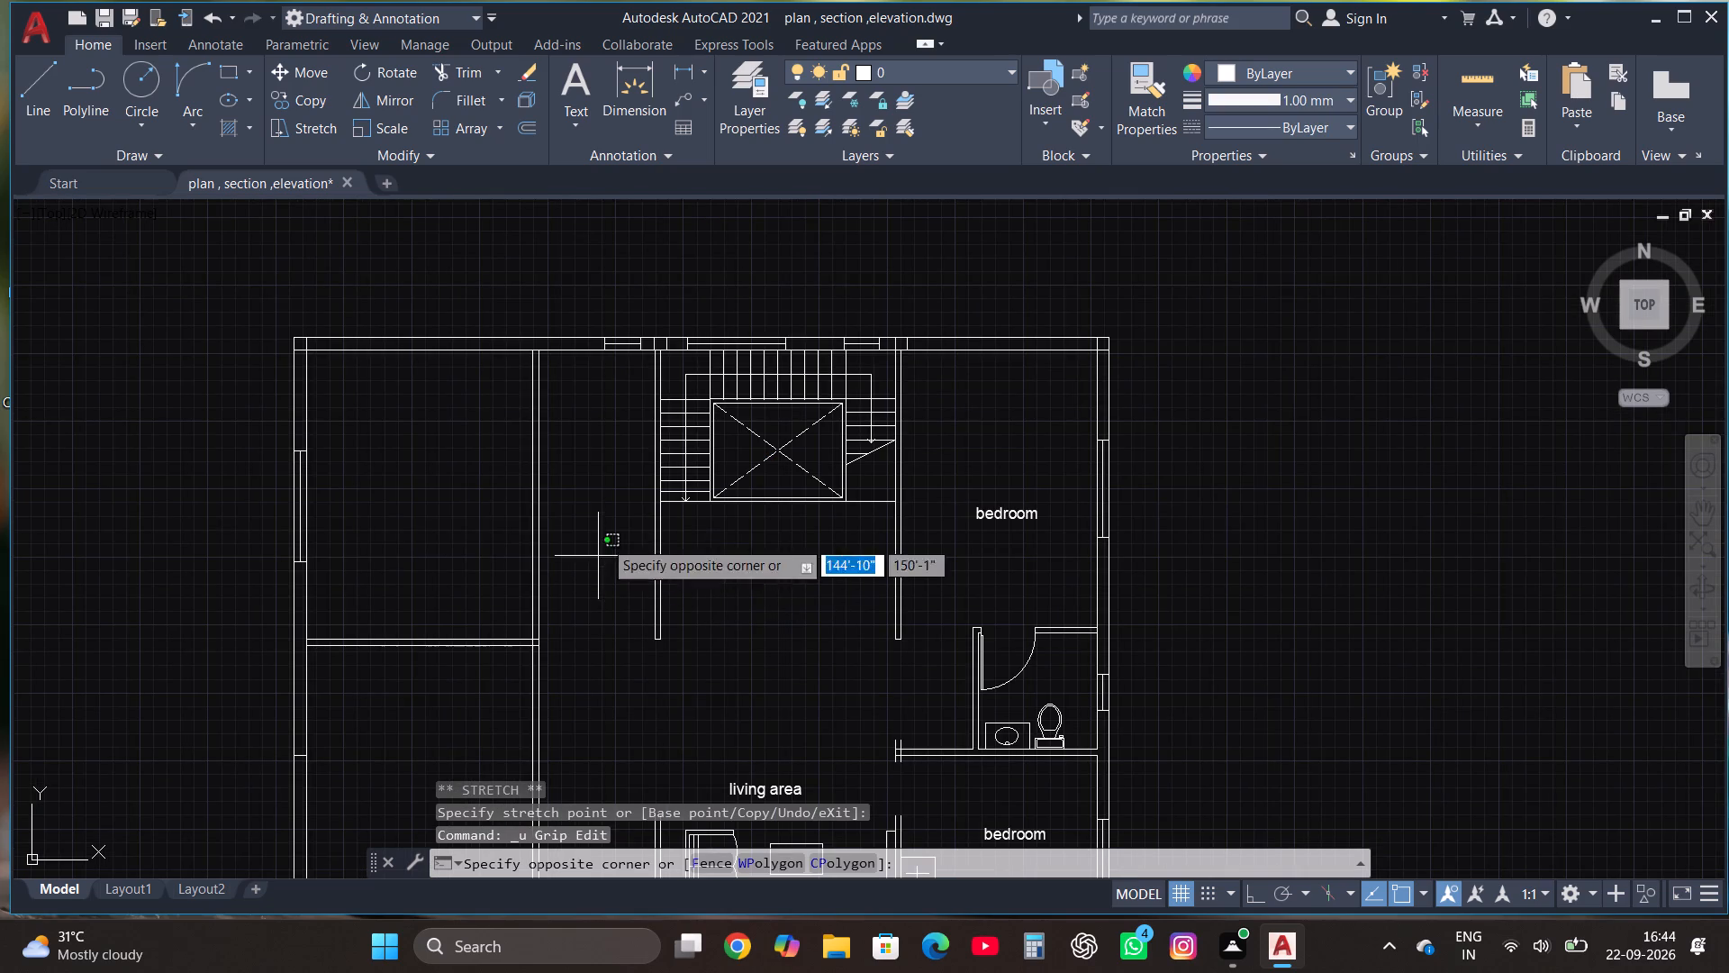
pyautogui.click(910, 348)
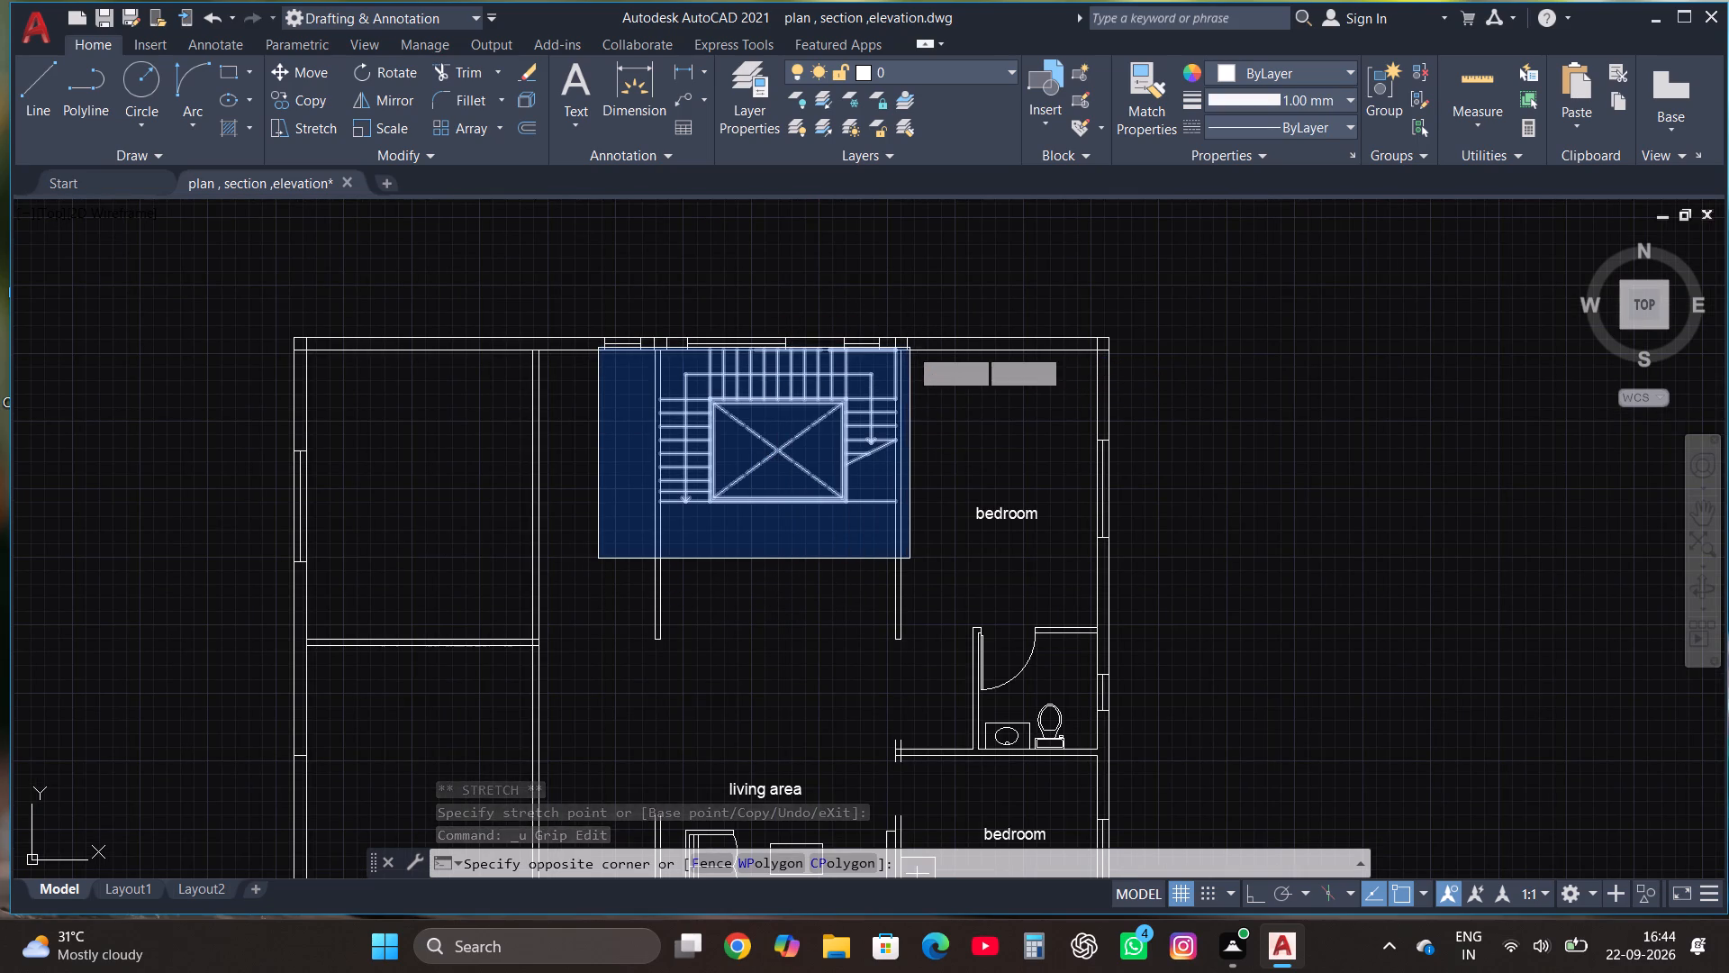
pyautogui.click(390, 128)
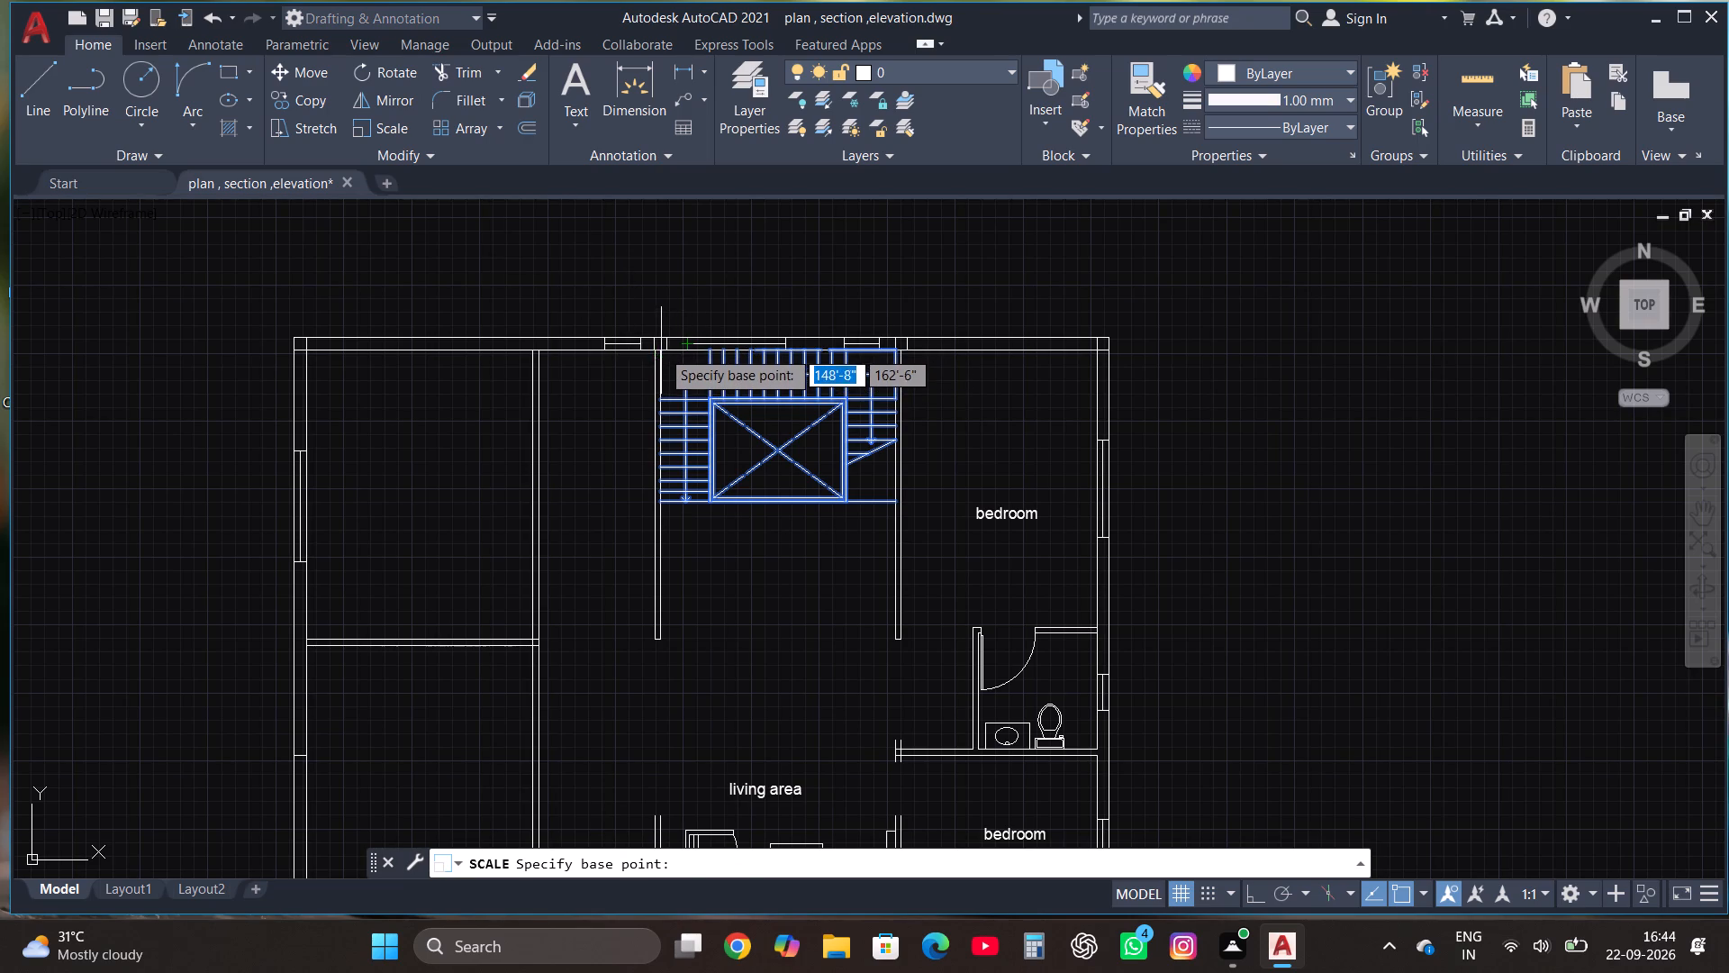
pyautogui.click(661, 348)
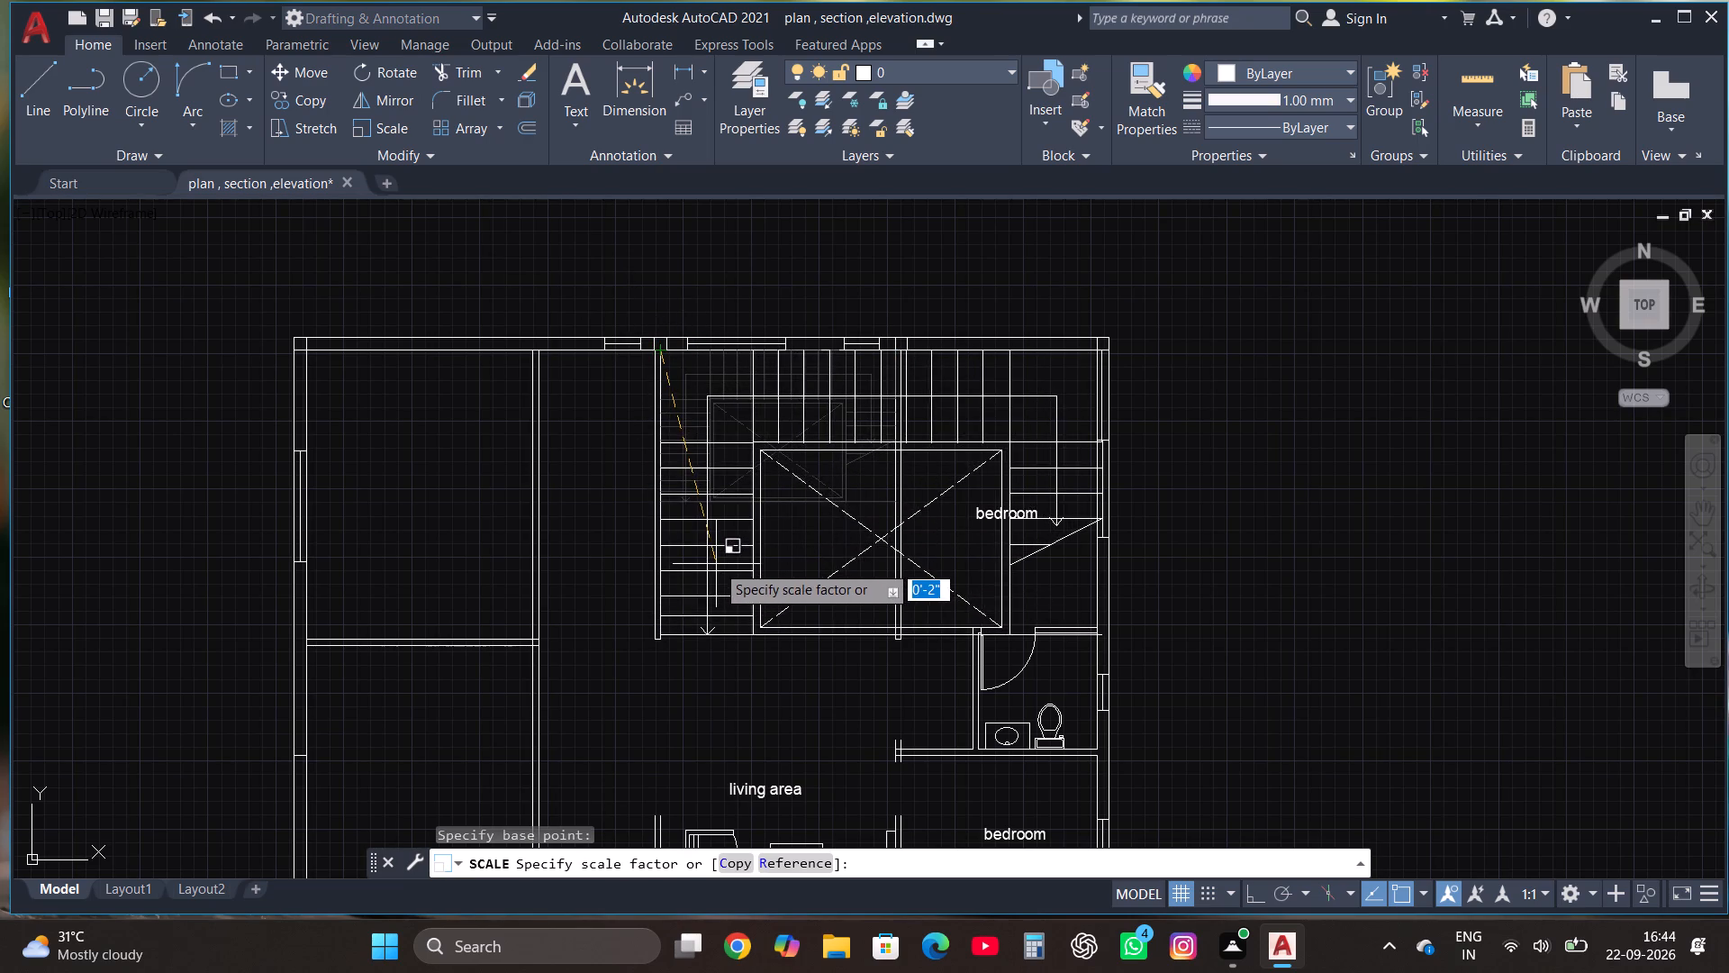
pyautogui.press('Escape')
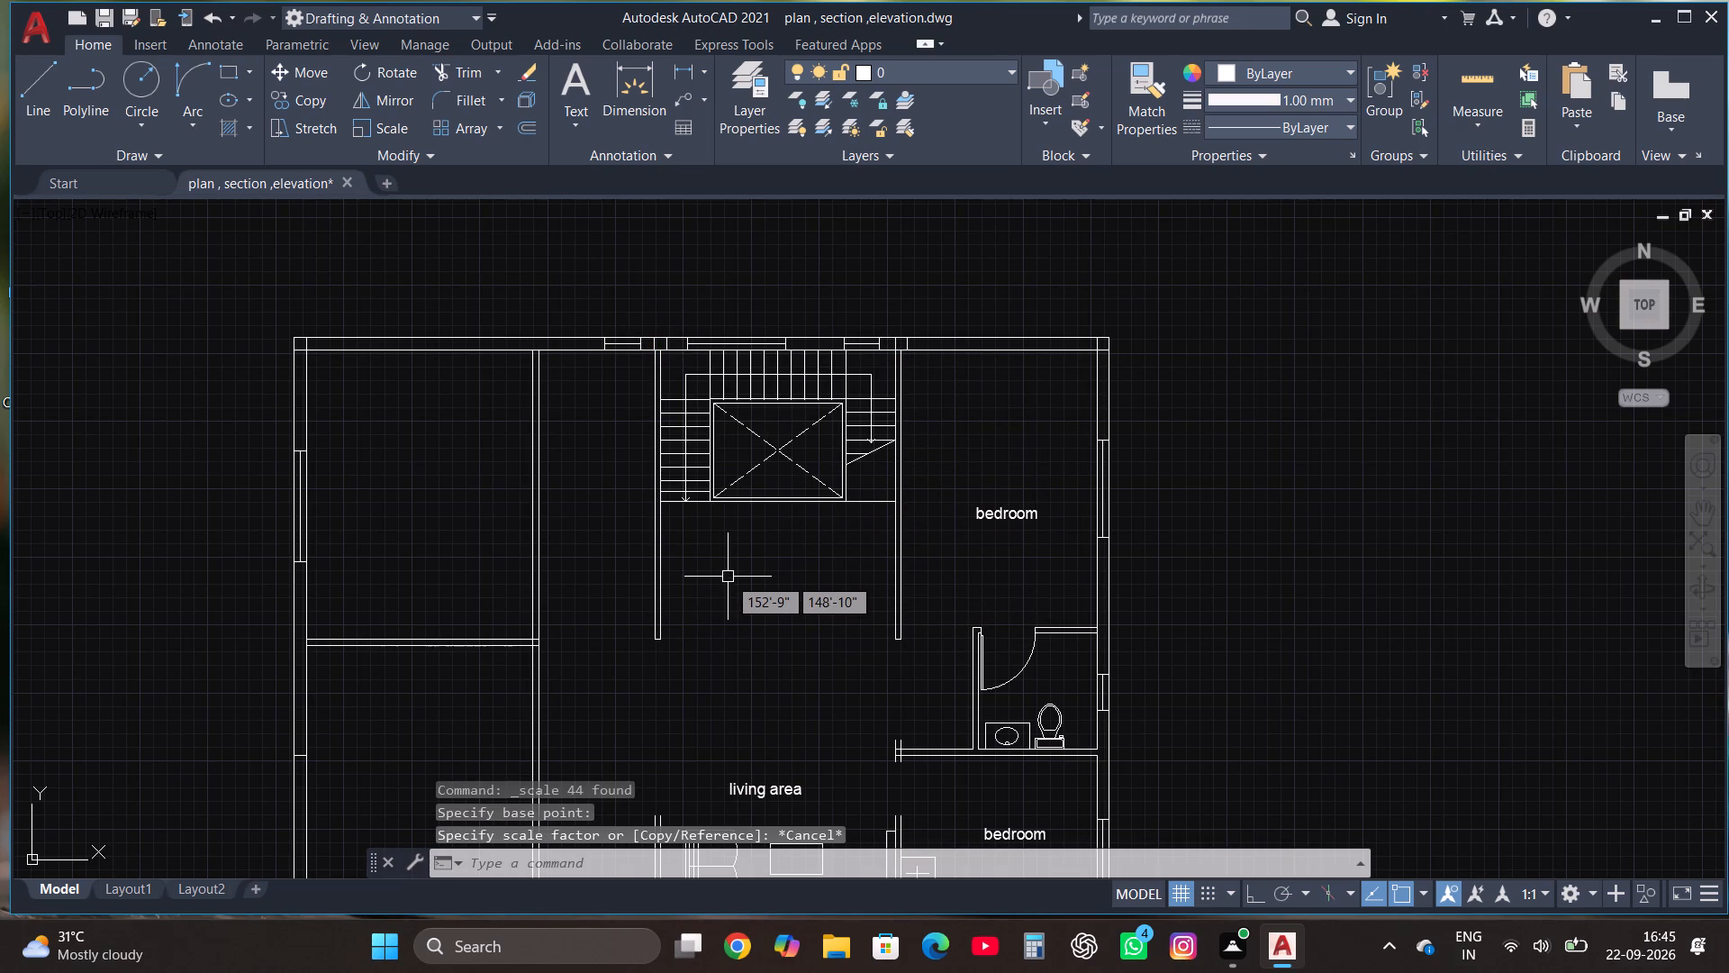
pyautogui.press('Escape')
# With Ortho mode on, draw a horizontal line about 18' long across both stairwell walls, south of the staircase's boundary line.
pyautogui.scroll(-3, 734, 682)
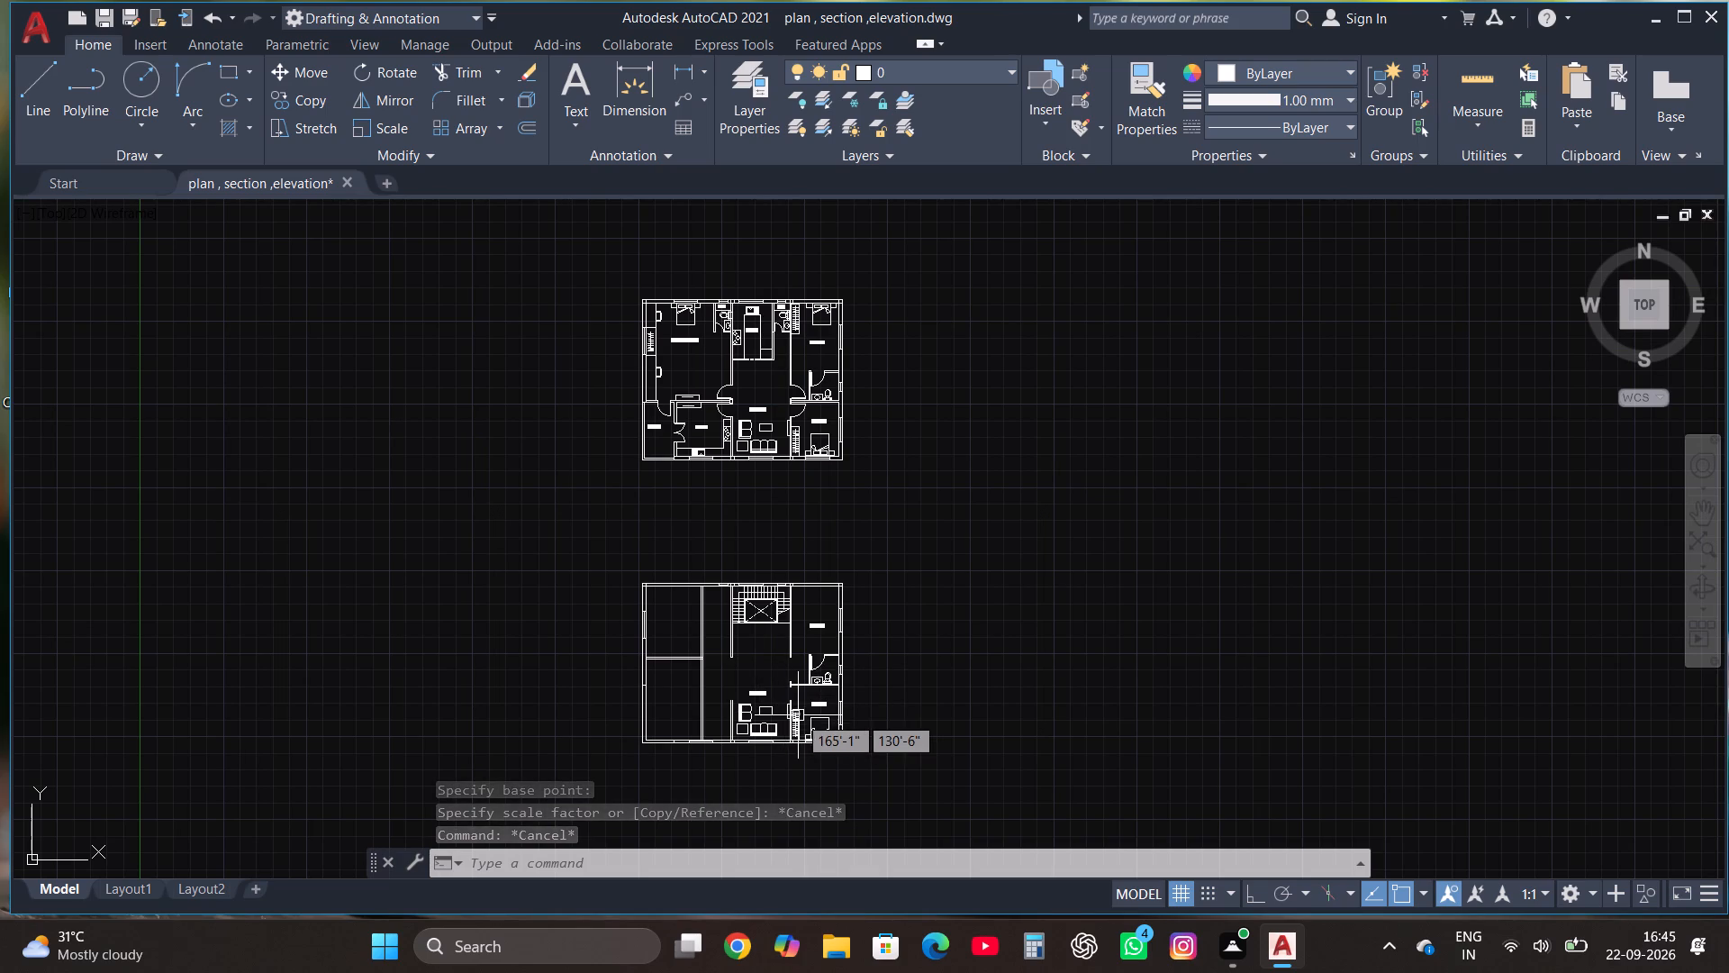
pyautogui.scroll(3, 792, 664)
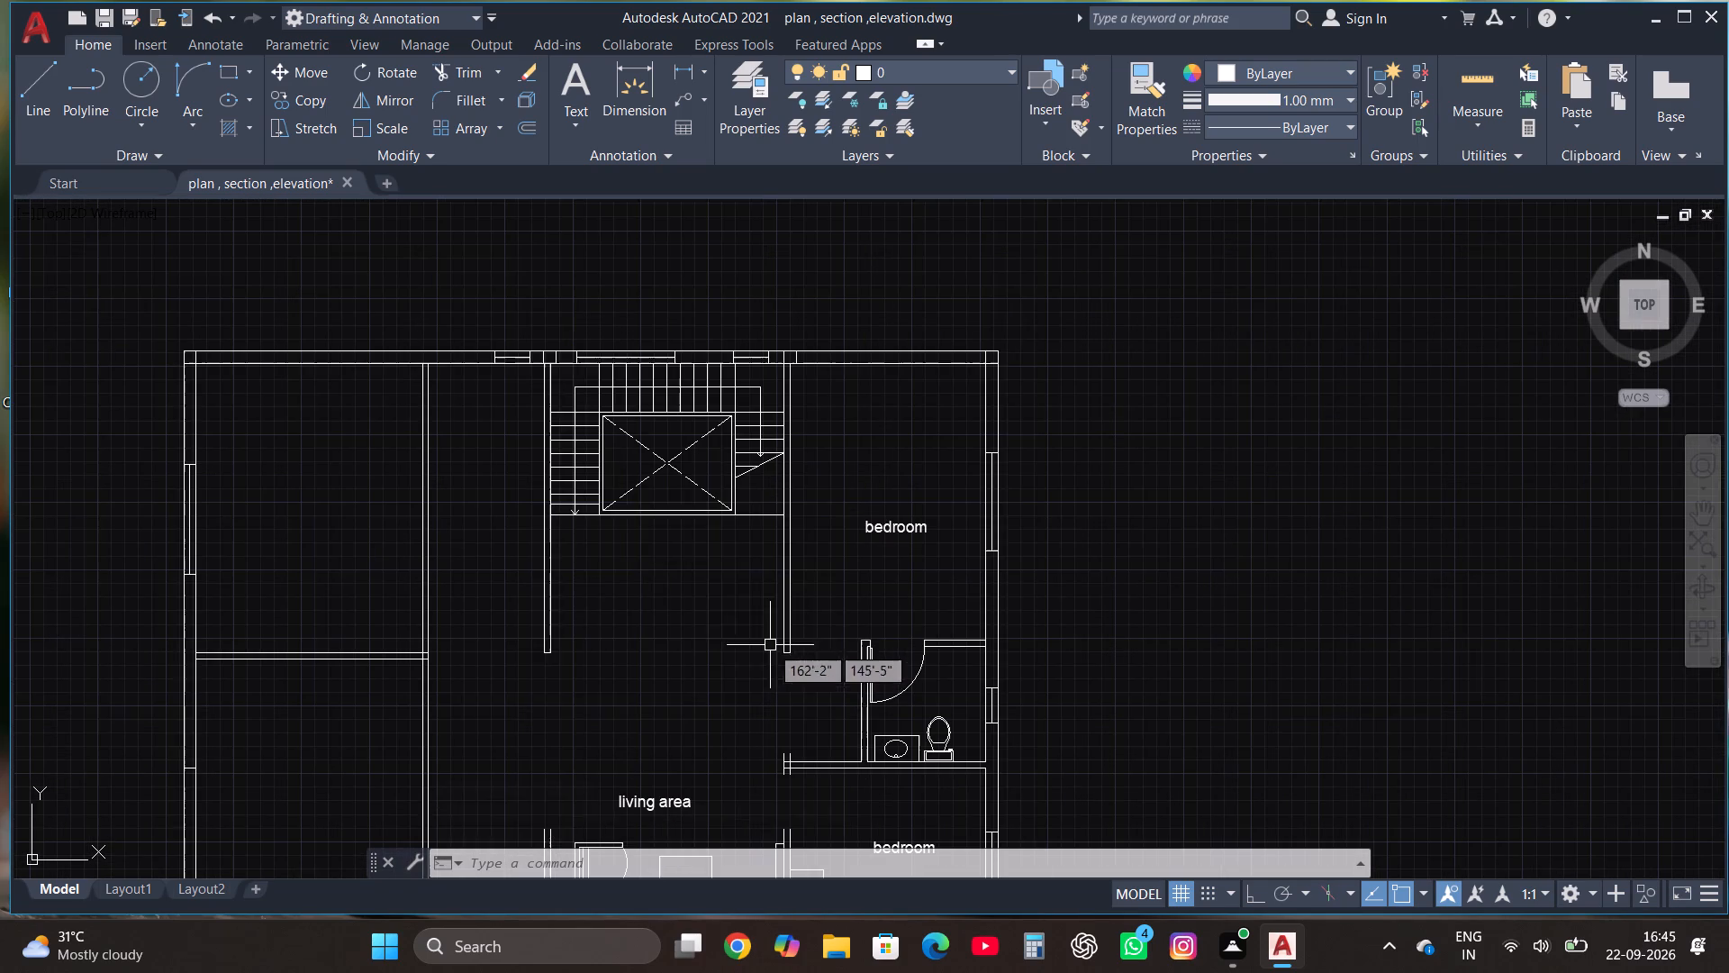
pyautogui.click(22, 93)
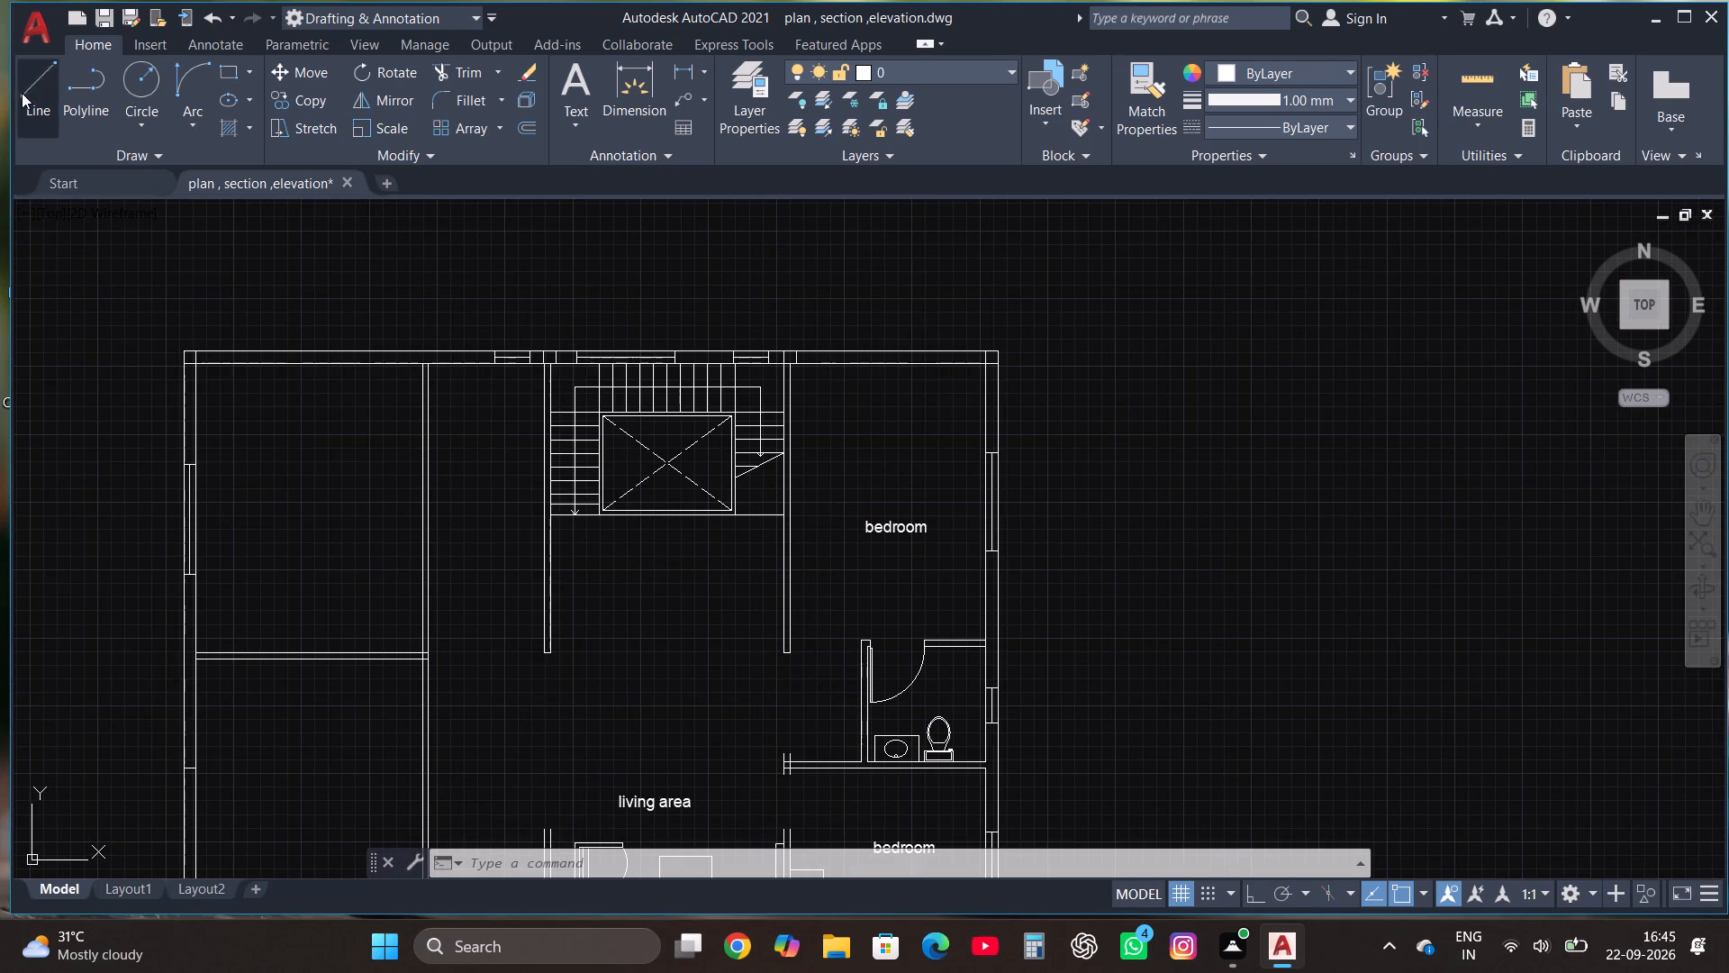
pyautogui.click(508, 560)
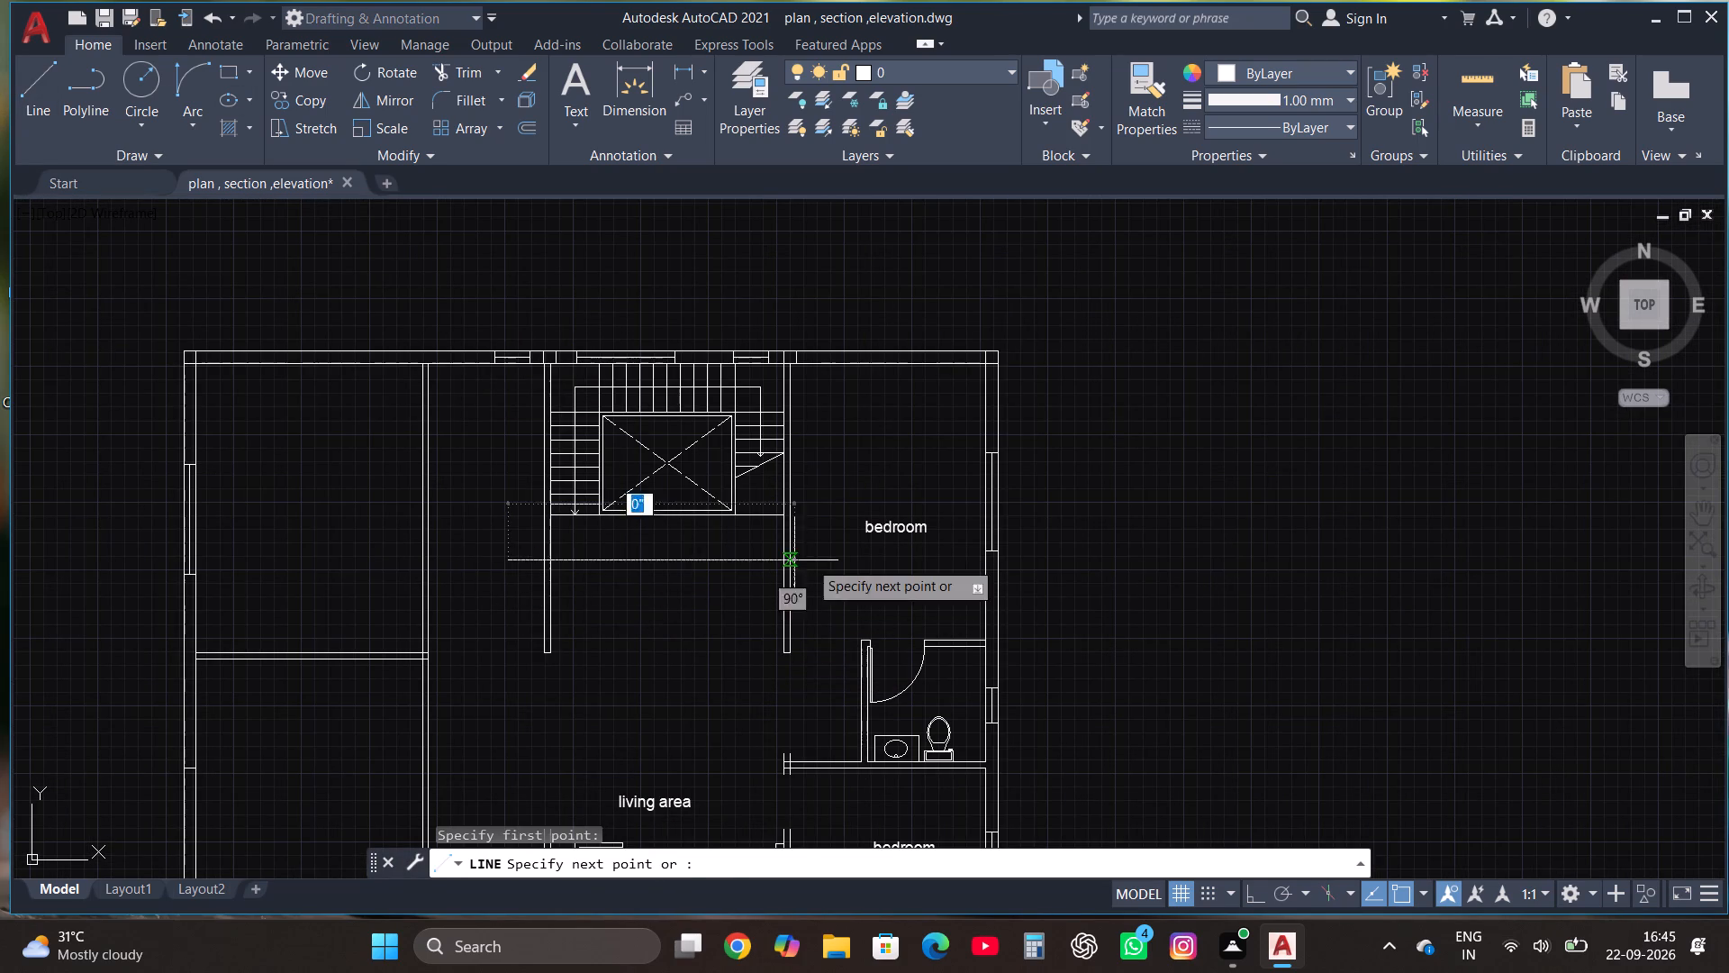
pyautogui.press('F8')
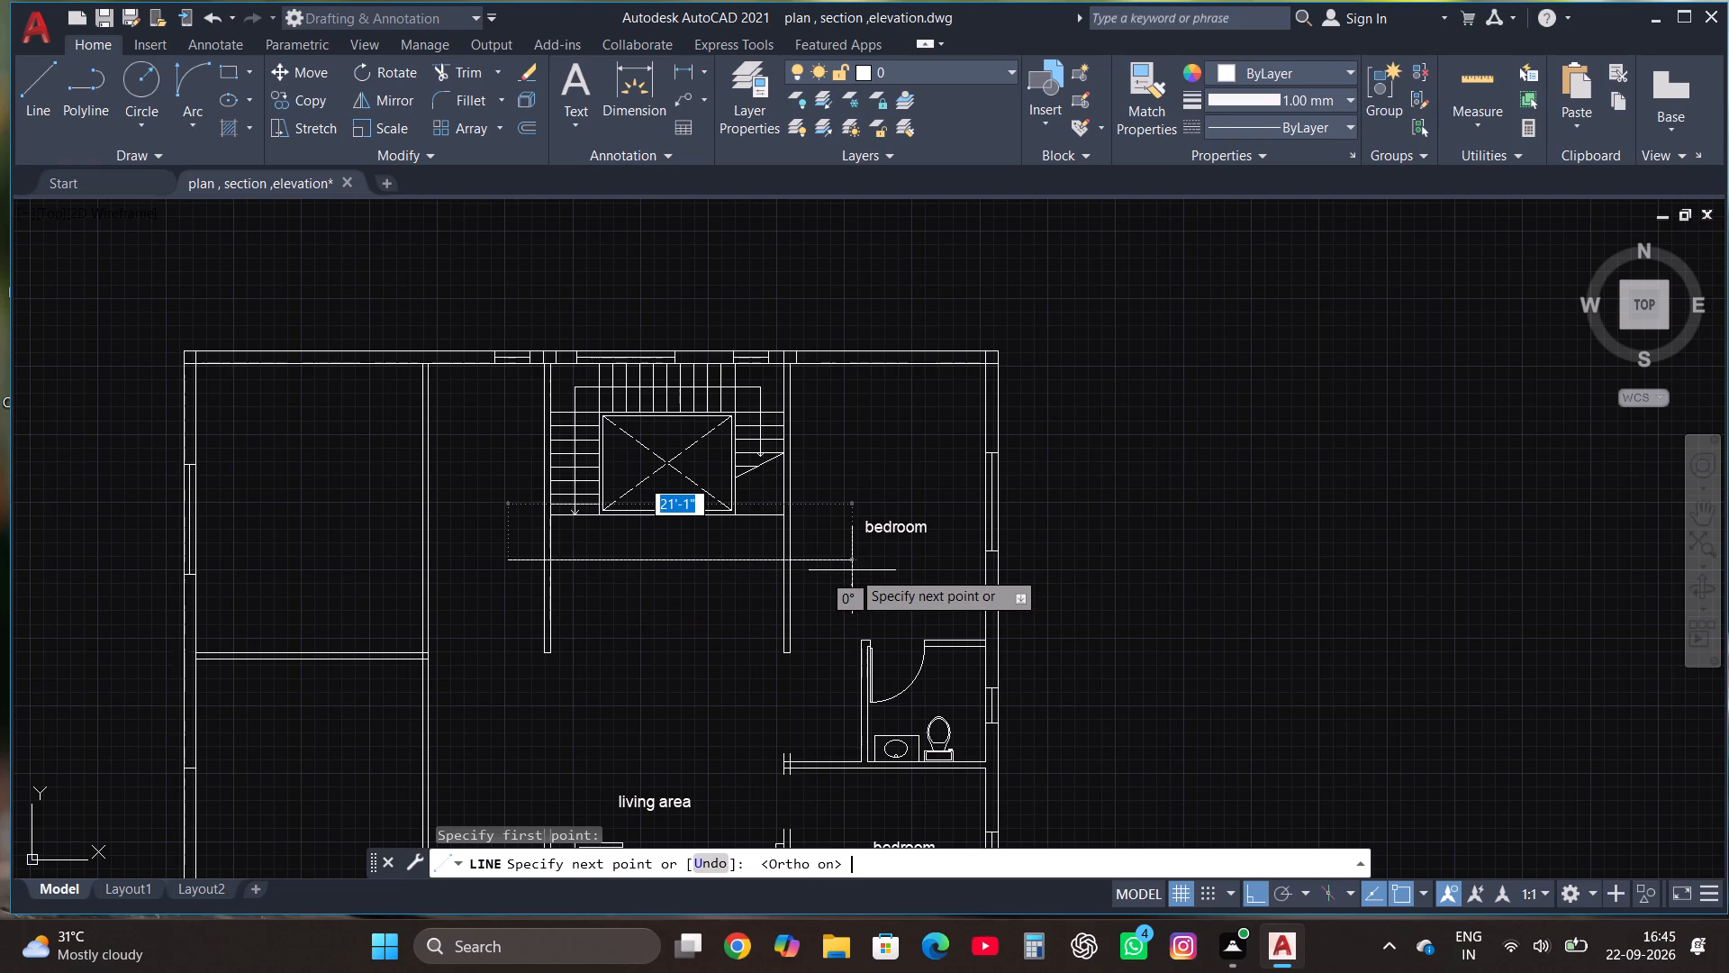
pyautogui.click(852, 570)
pyautogui.press('Escape')
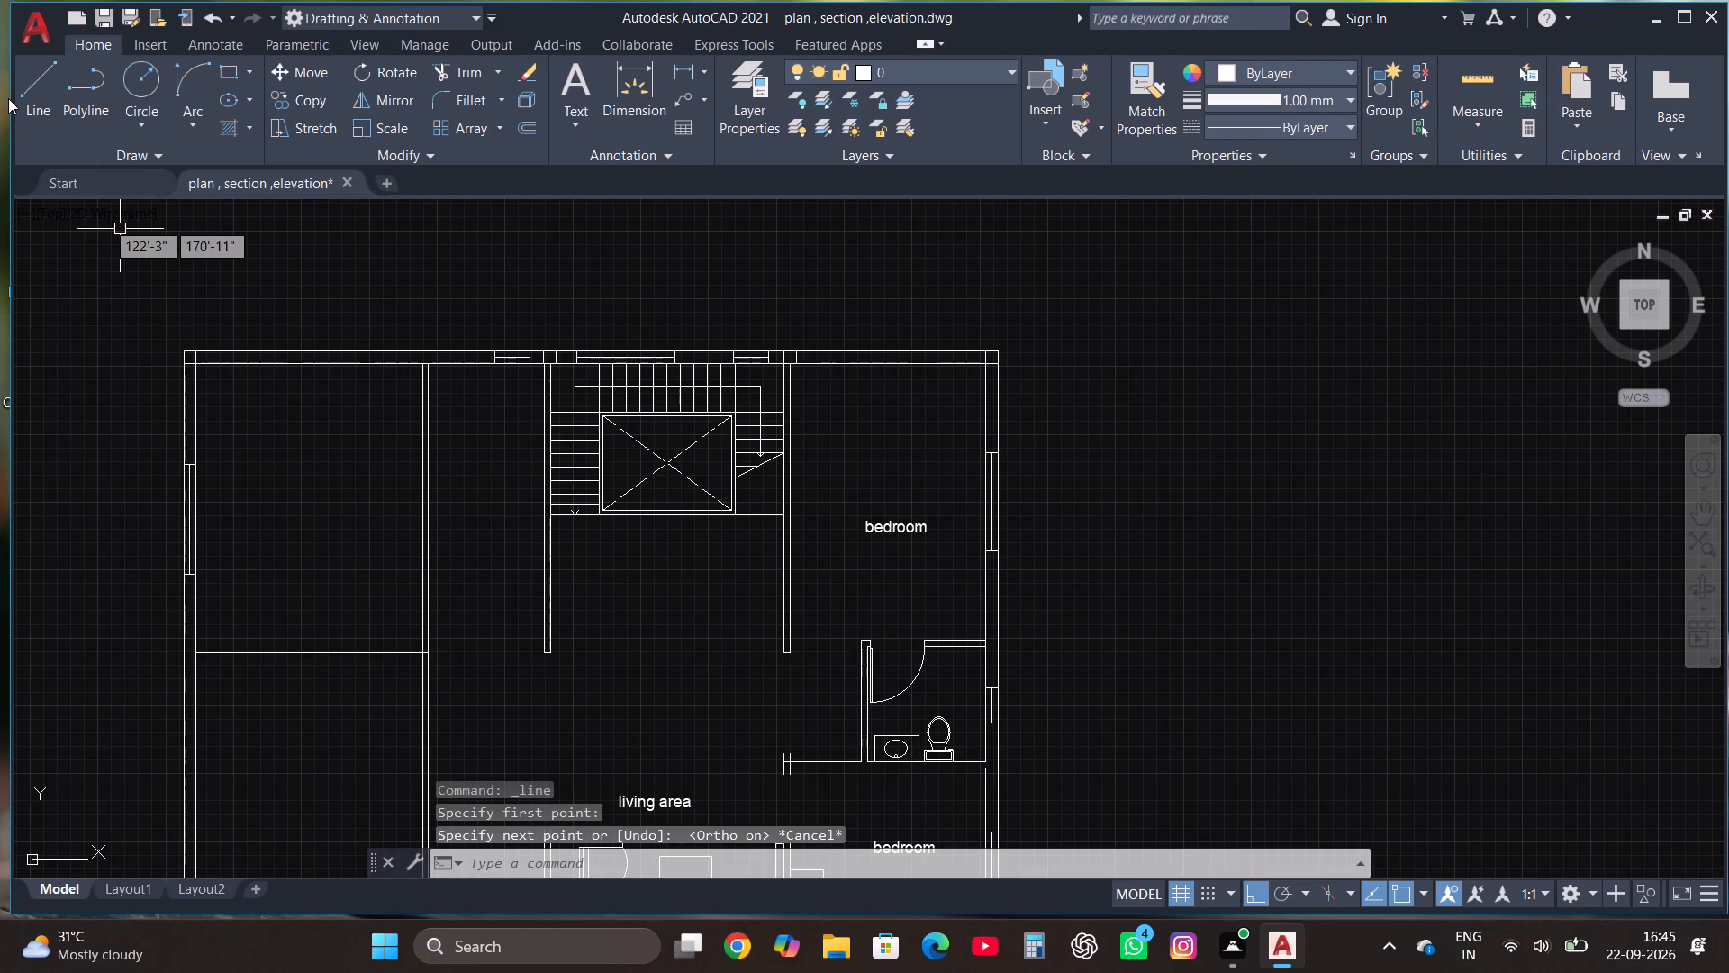
pyautogui.click(14, 96)
pyautogui.click(45, 77)
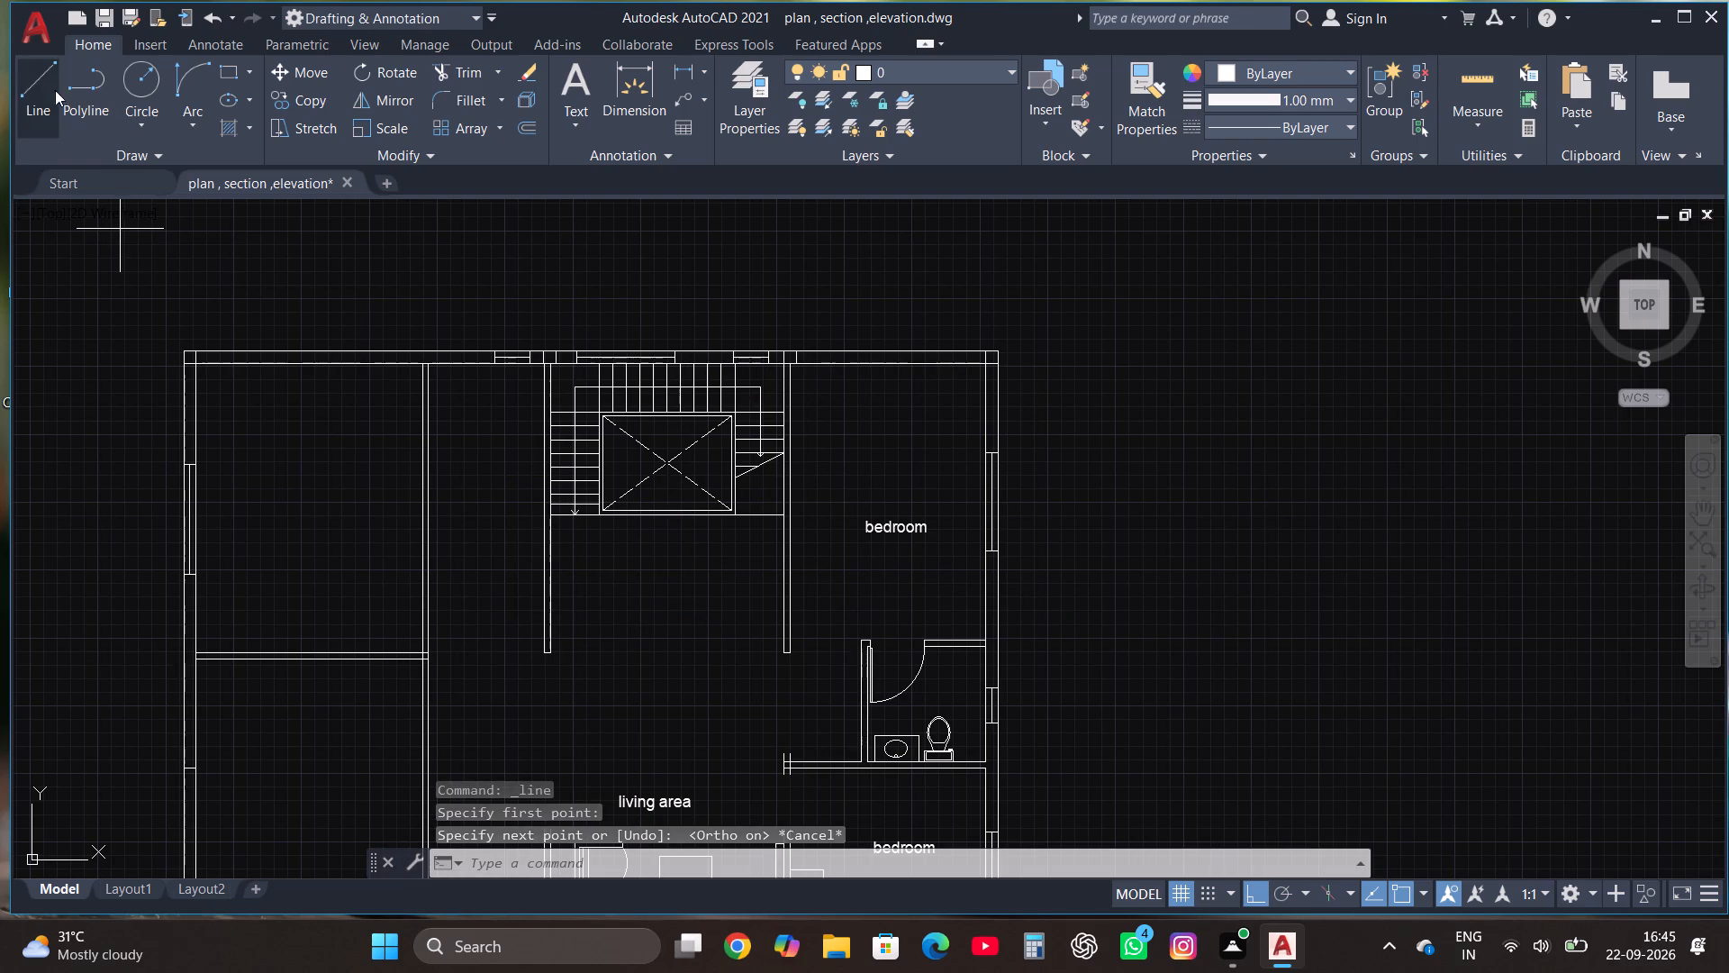
pyautogui.click(515, 574)
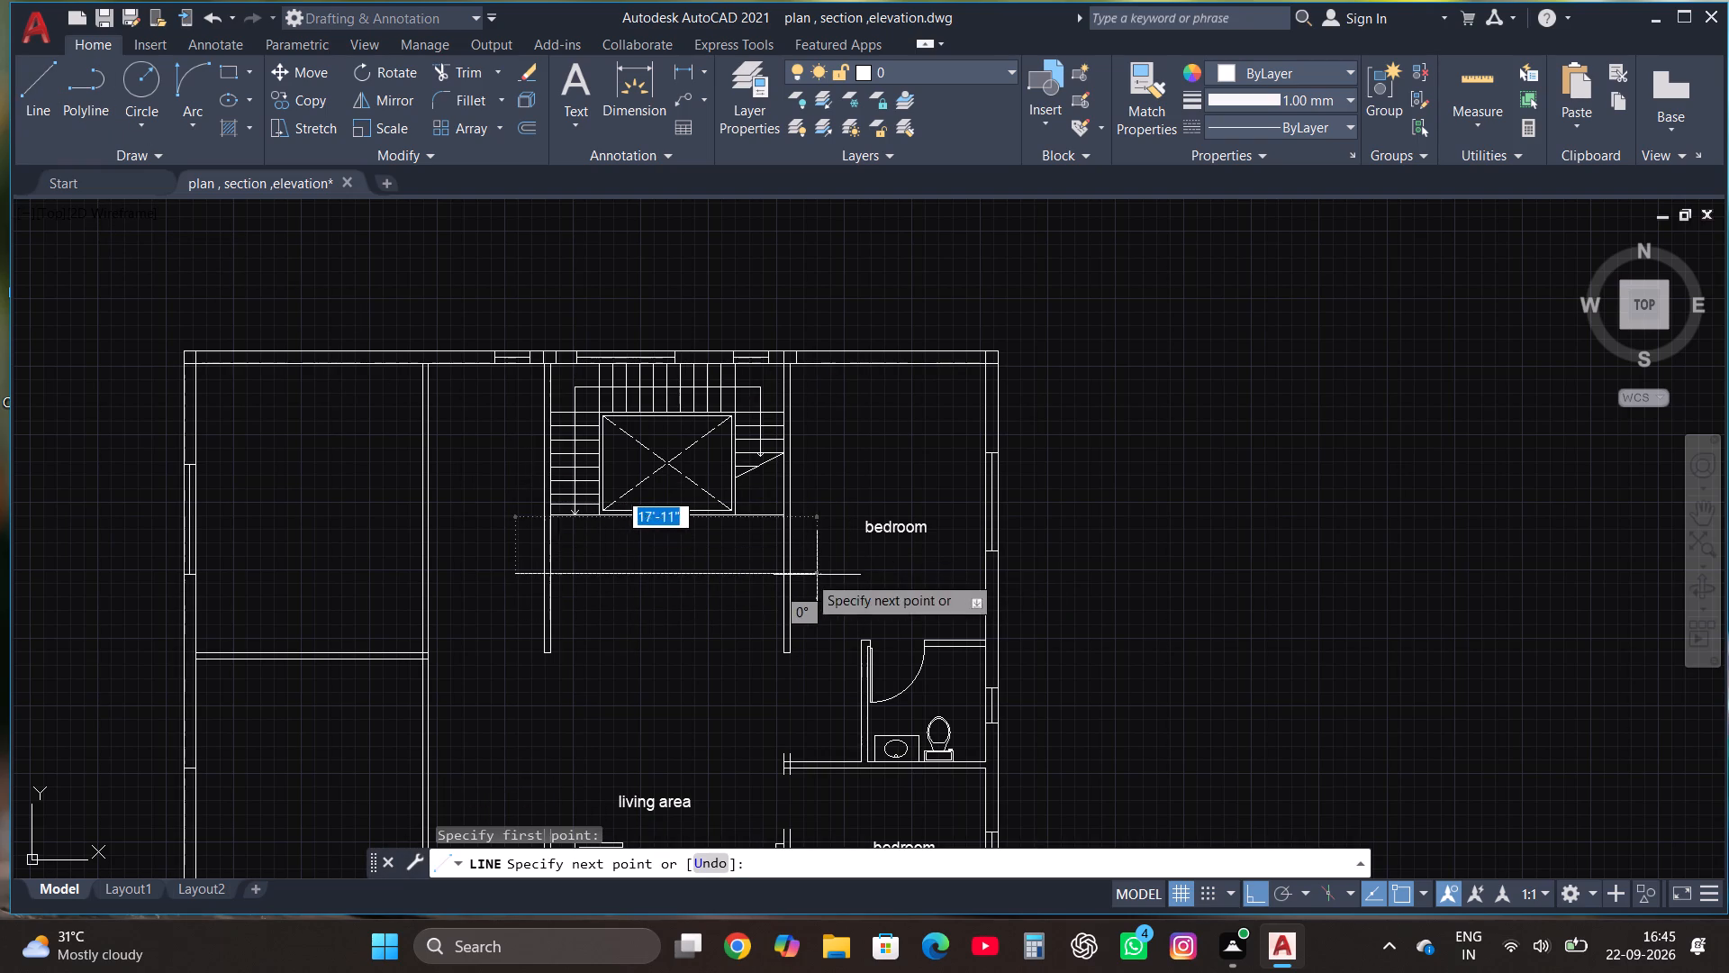
pyautogui.click(827, 574)
pyautogui.press('Escape')
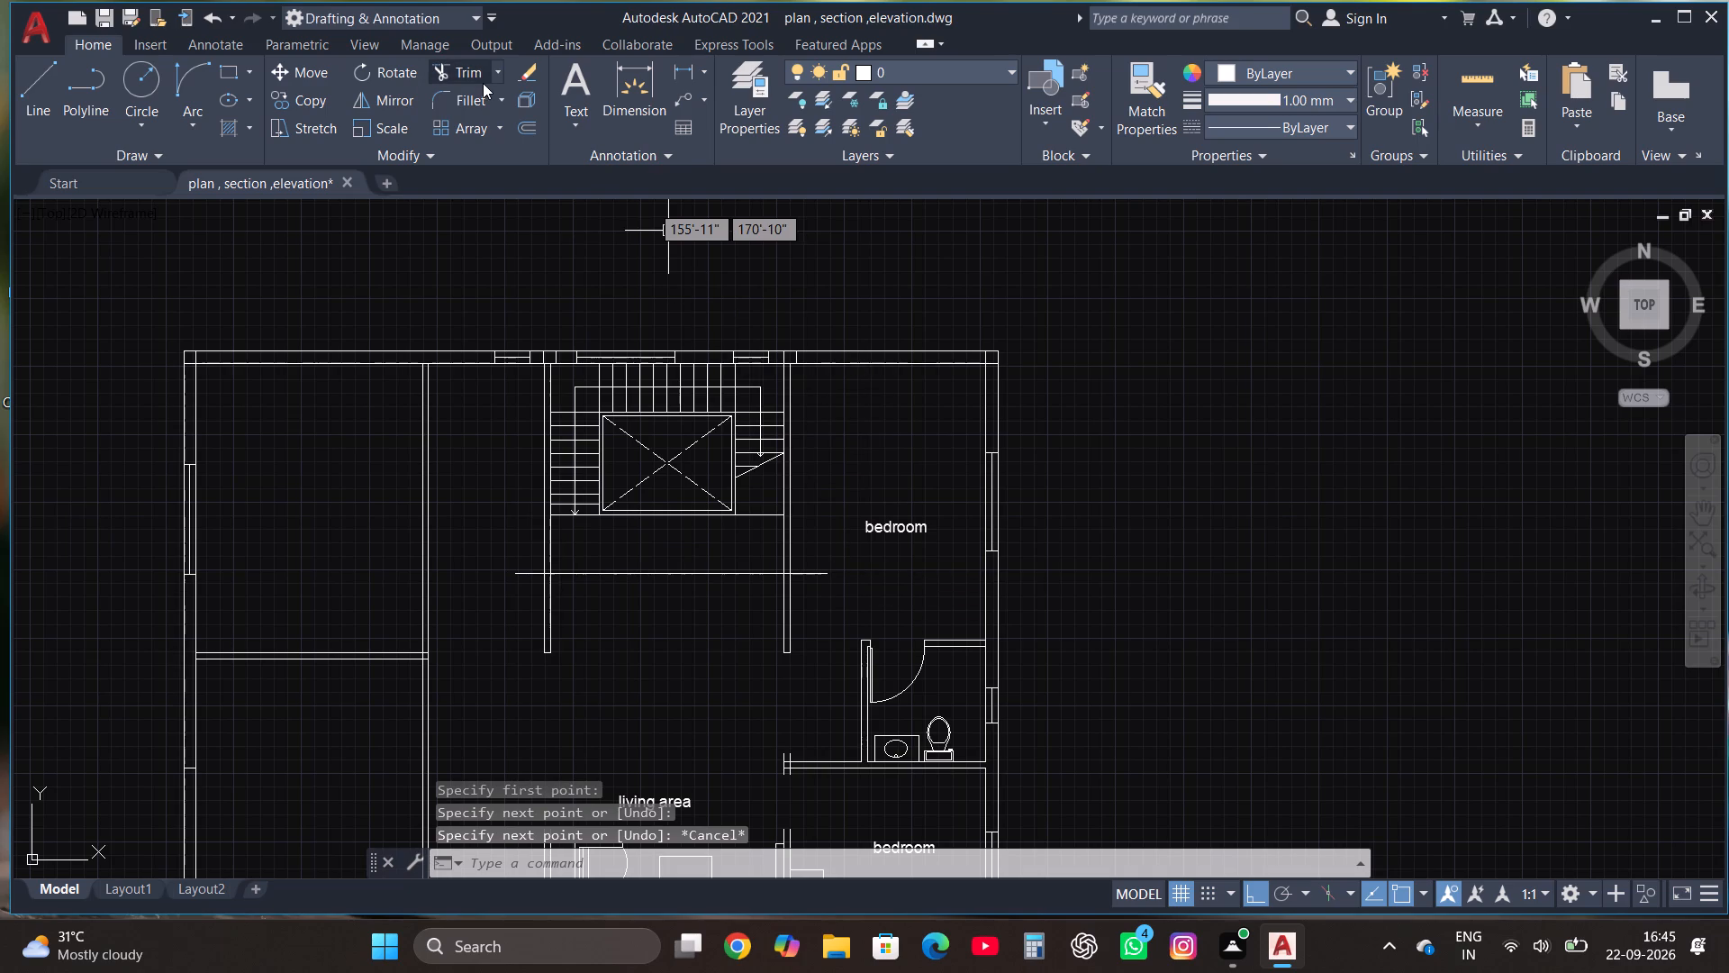
# Trim the new horizontal line's two ends that overhang the stairwell's outer wall faces.
pyautogui.click(462, 75)
pyautogui.click(527, 565)
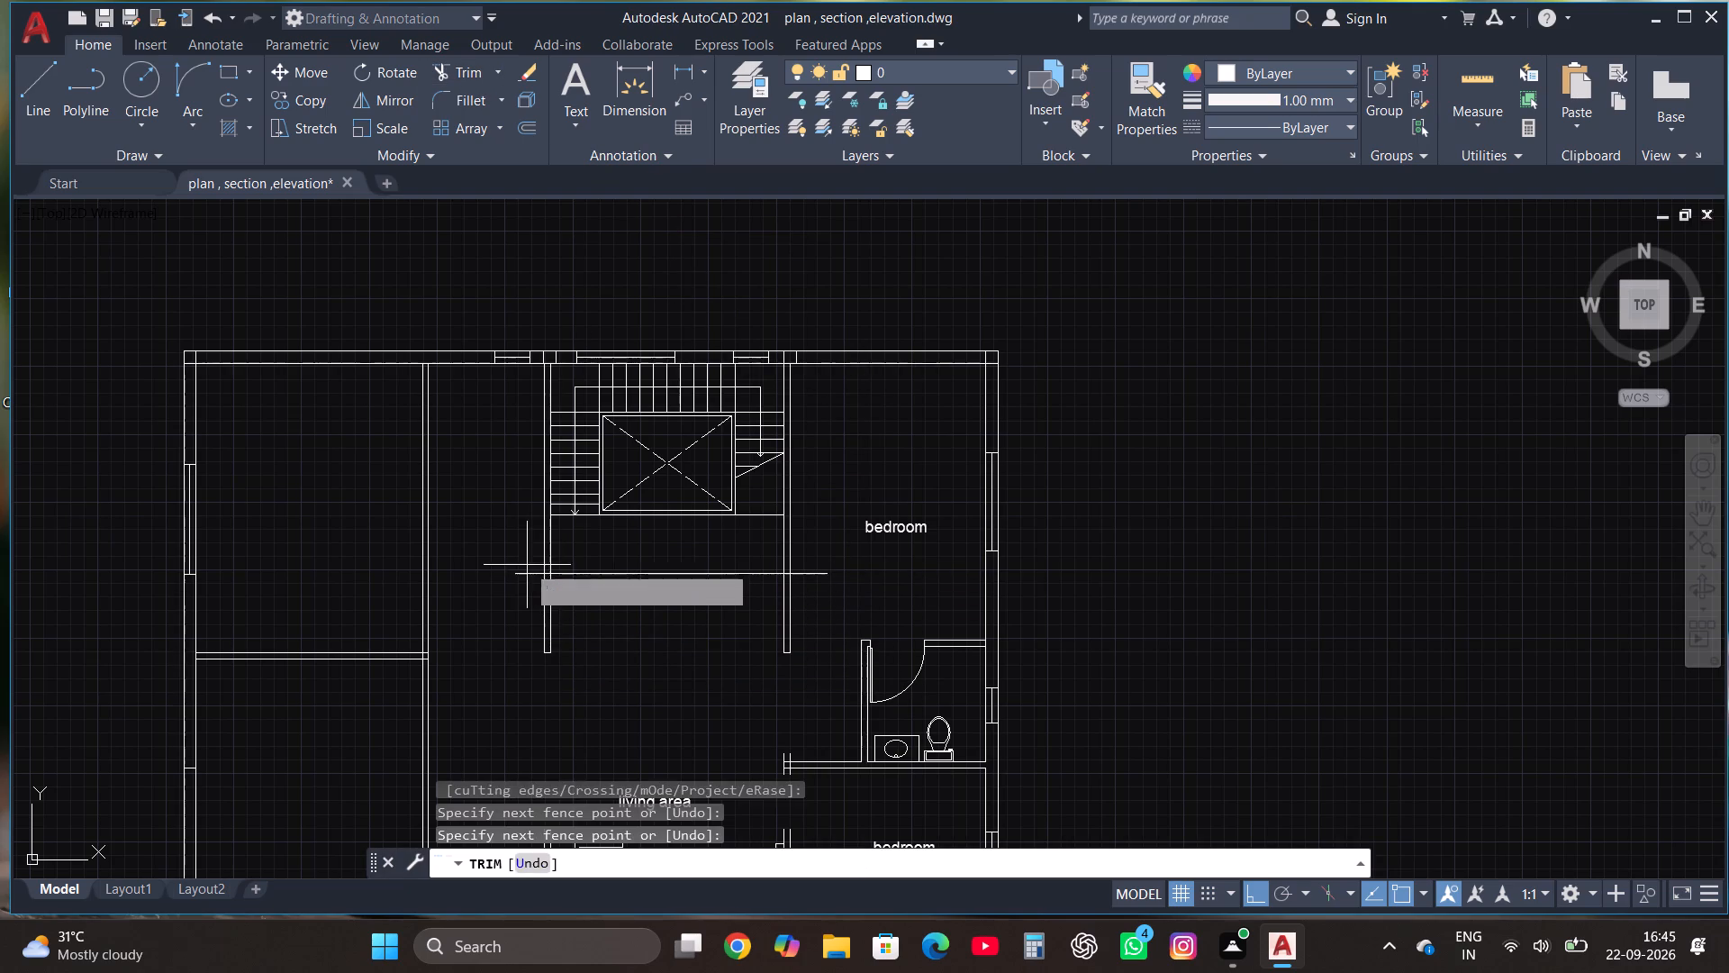
pyautogui.click(521, 637)
pyautogui.click(810, 574)
# Trim away both stairwell walls south of the new horizontal line, including the leftover stubs and end caps.
pyautogui.click(813, 620)
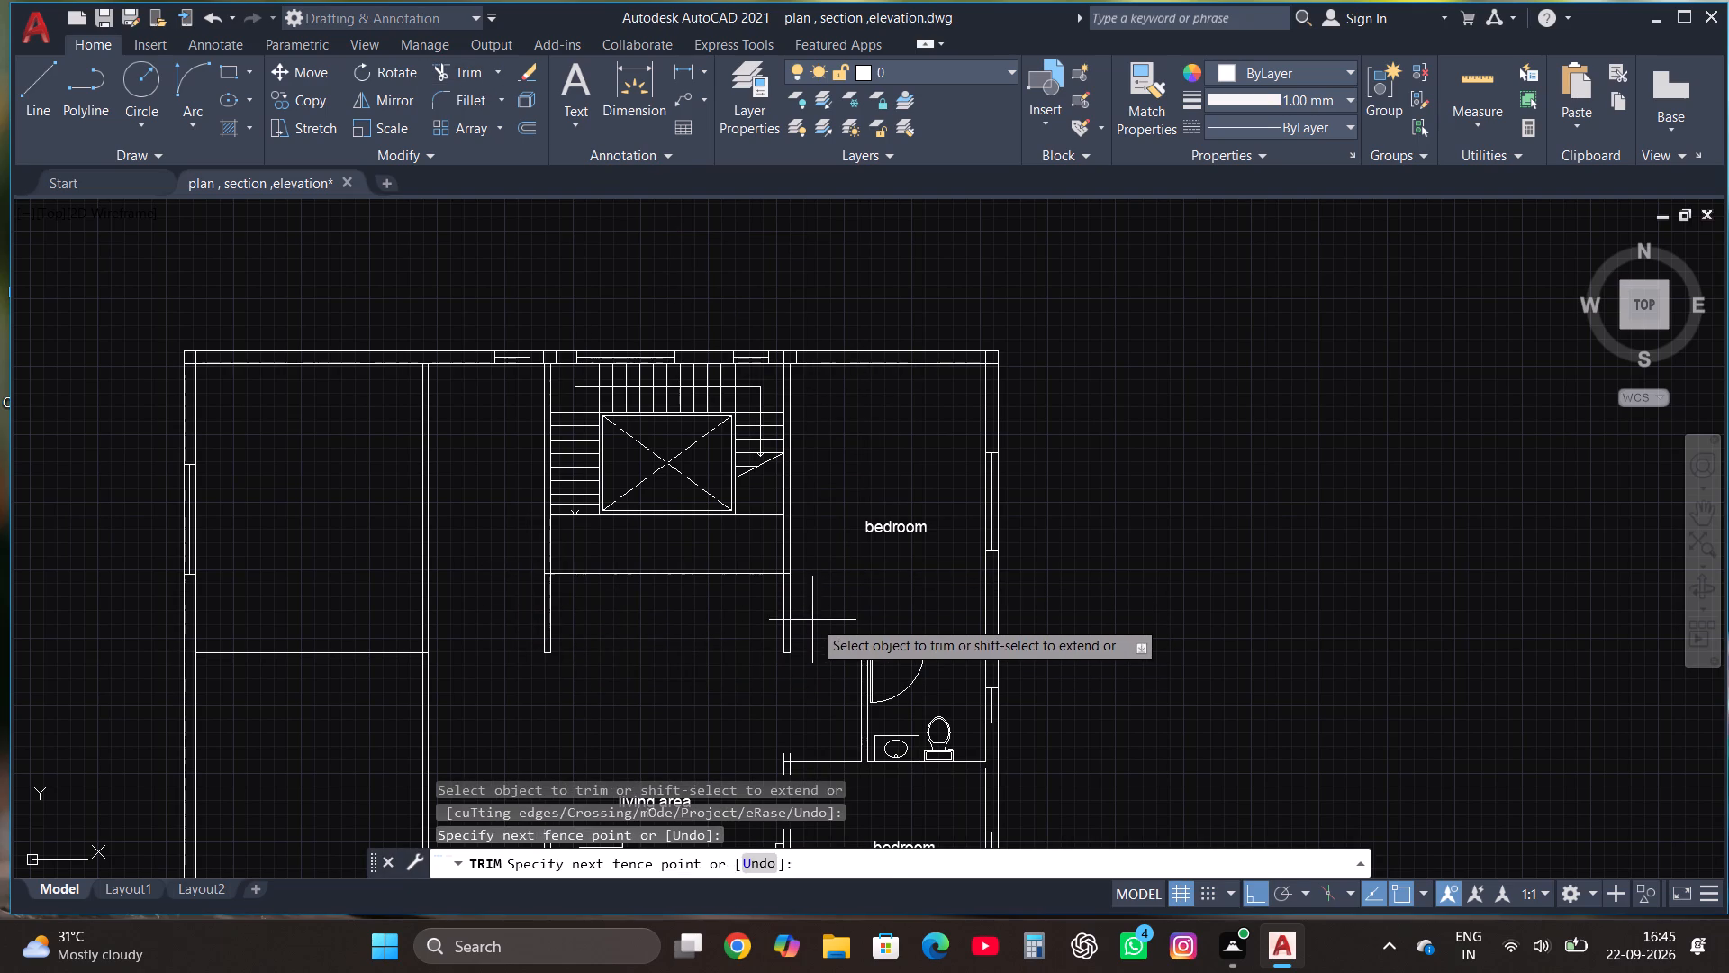
pyautogui.click(516, 619)
pyautogui.click(559, 599)
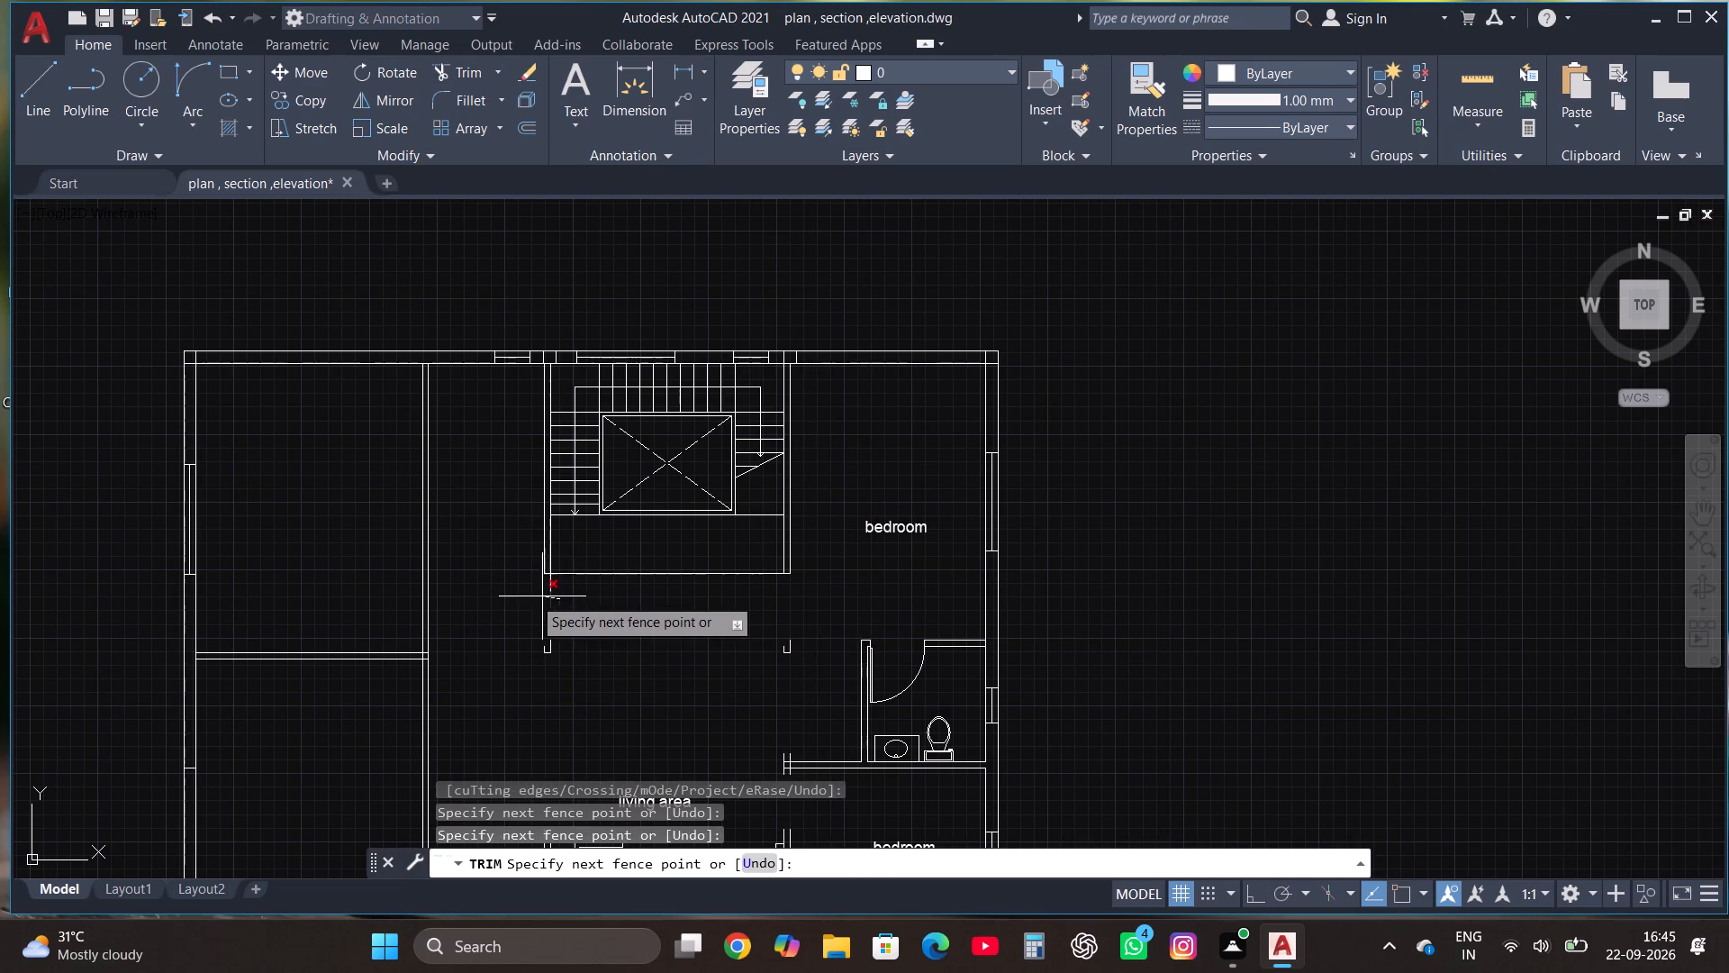
pyautogui.click(528, 596)
pyautogui.click(544, 647)
pyautogui.doubleClick(548, 650)
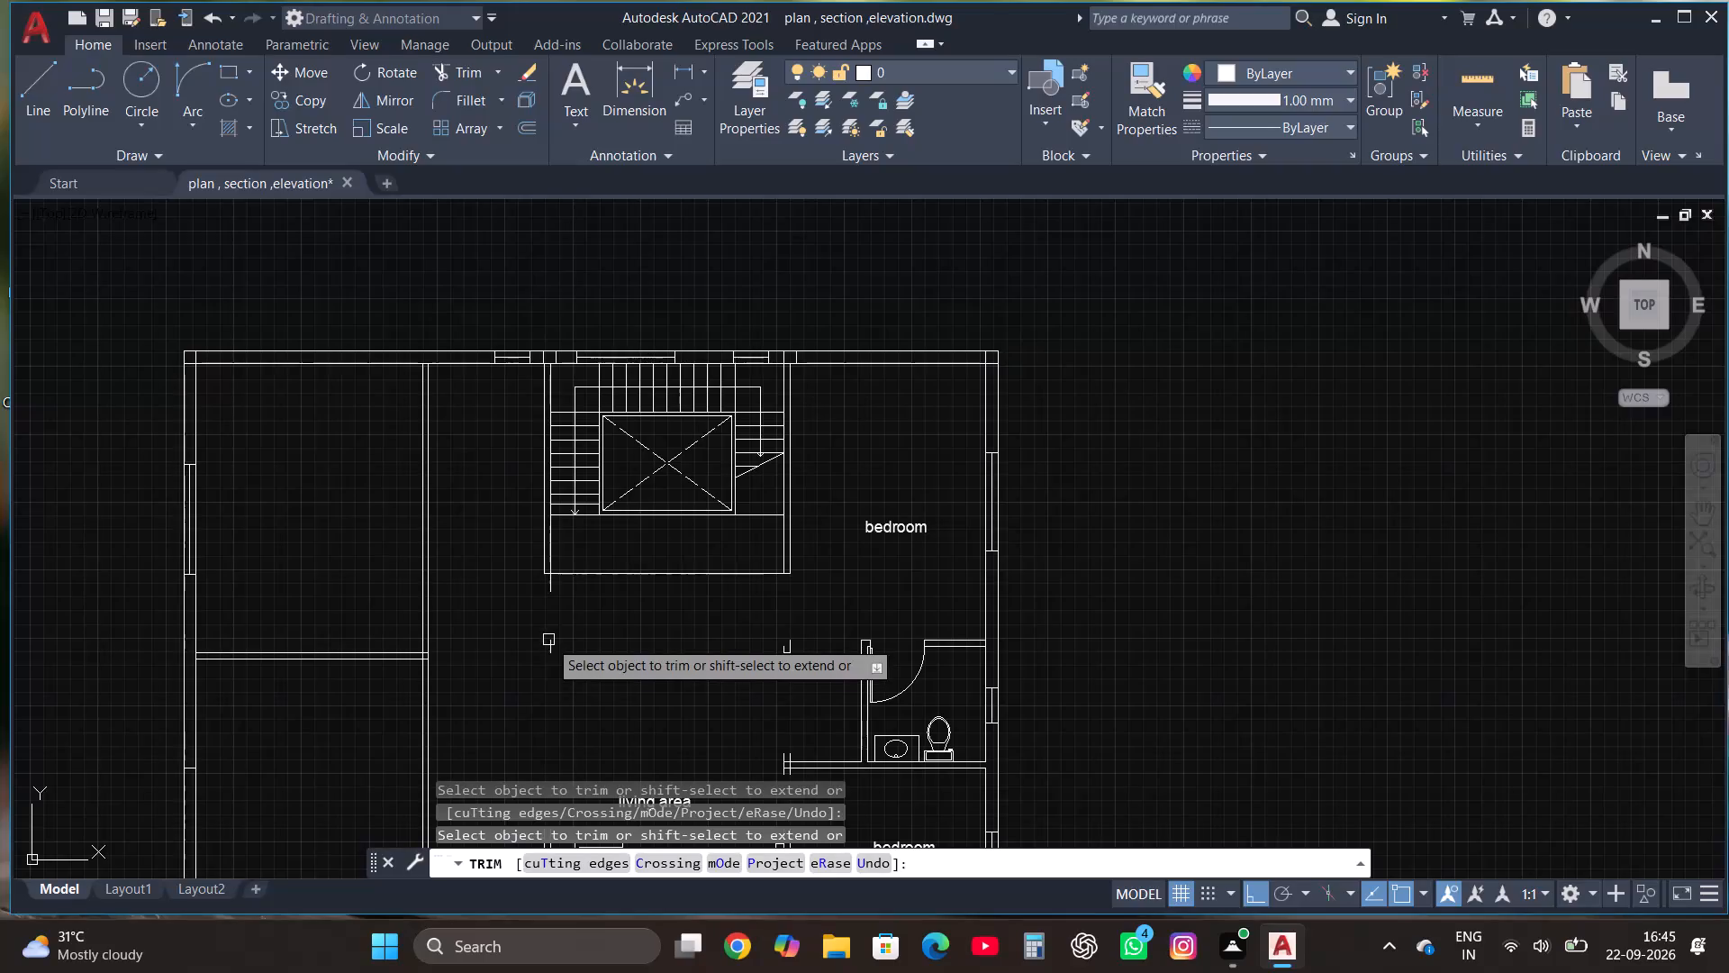
pyautogui.click(548, 640)
pyautogui.click(795, 653)
pyautogui.click(773, 638)
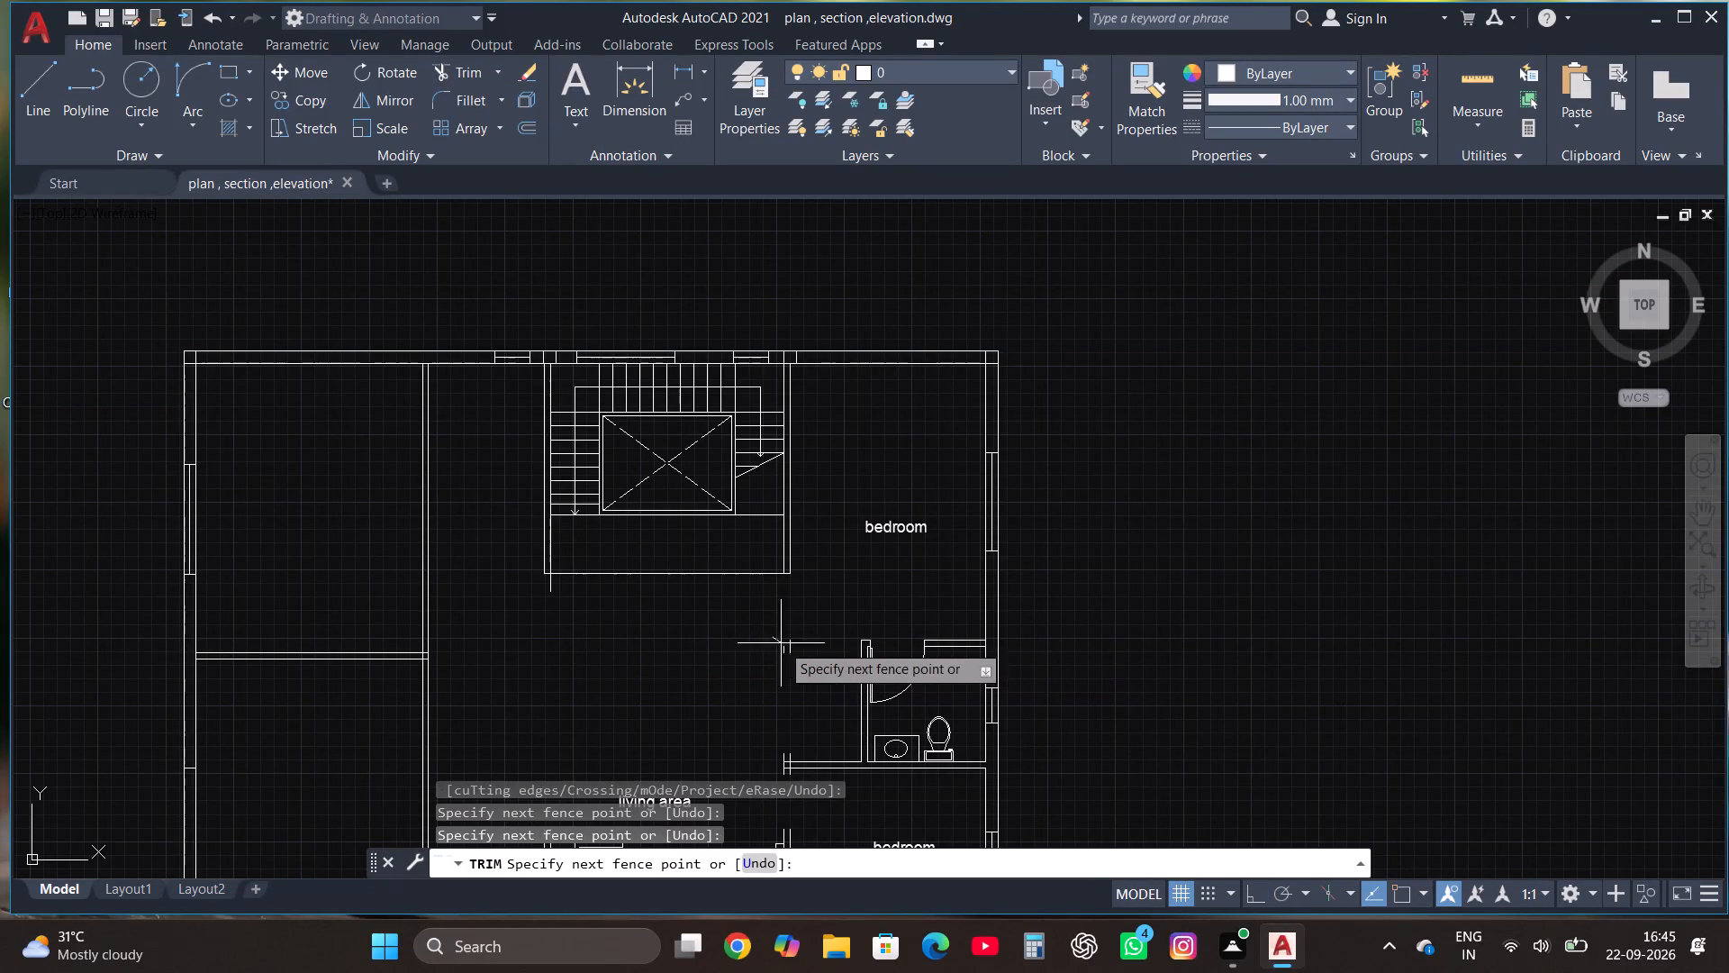
pyautogui.click(797, 655)
pyautogui.click(779, 649)
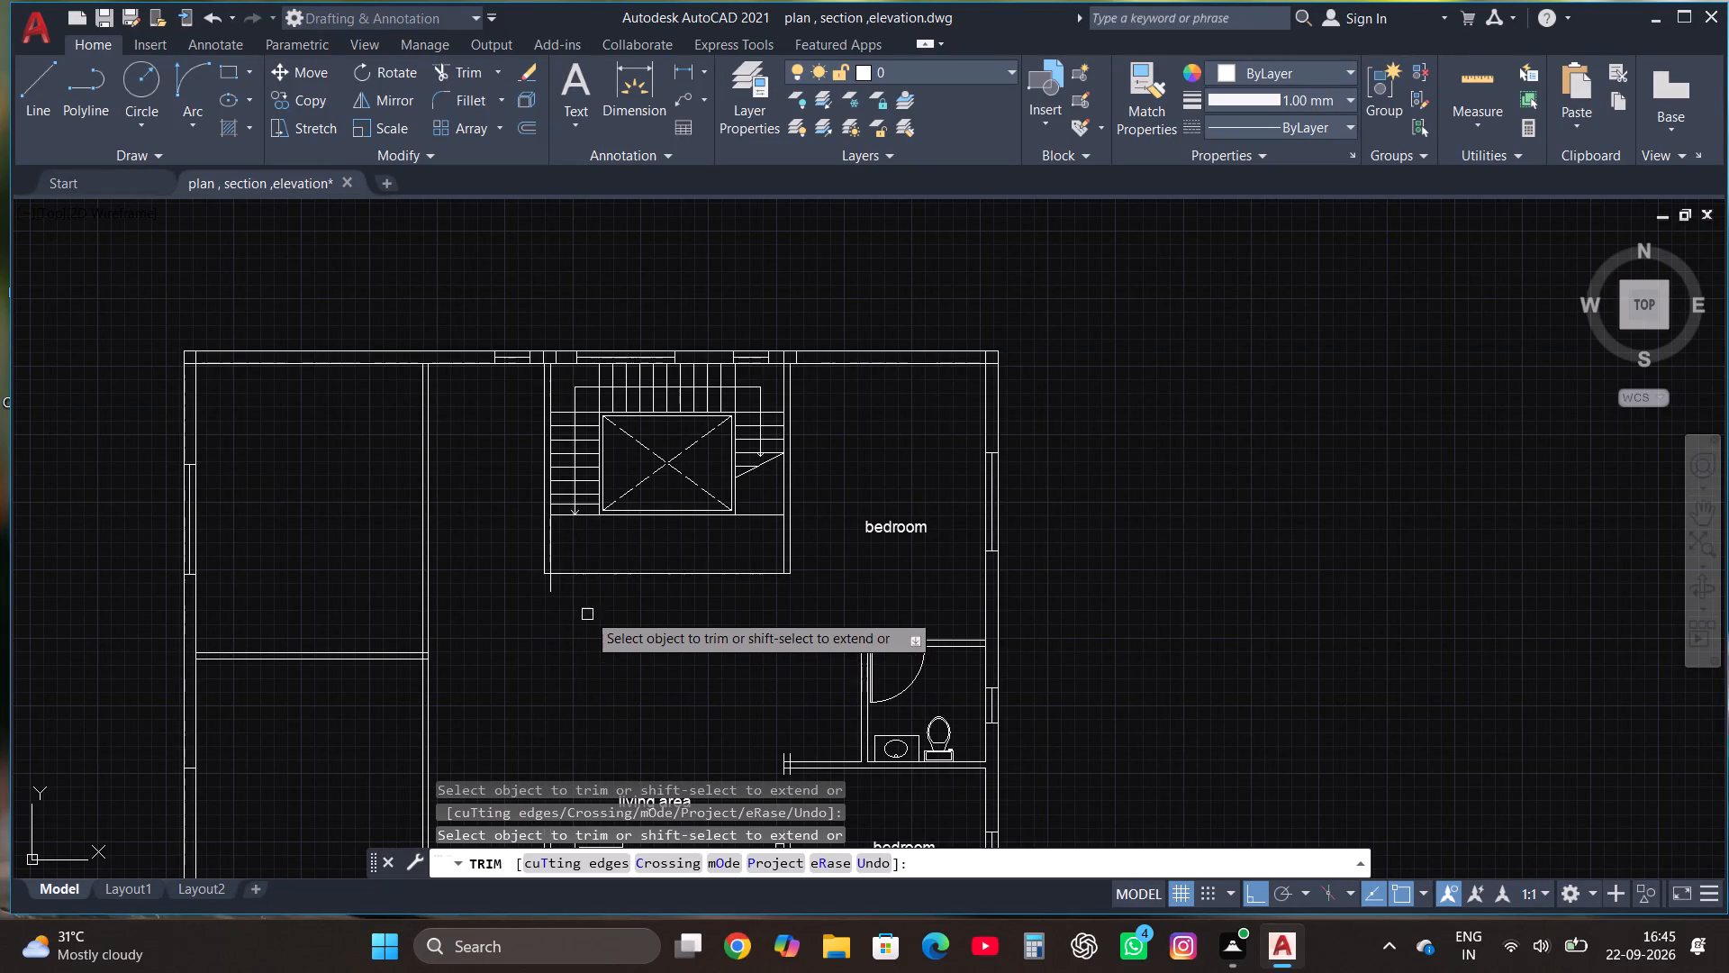
pyautogui.click(556, 588)
pyautogui.click(534, 592)
pyautogui.scroll(-1, 525, 649)
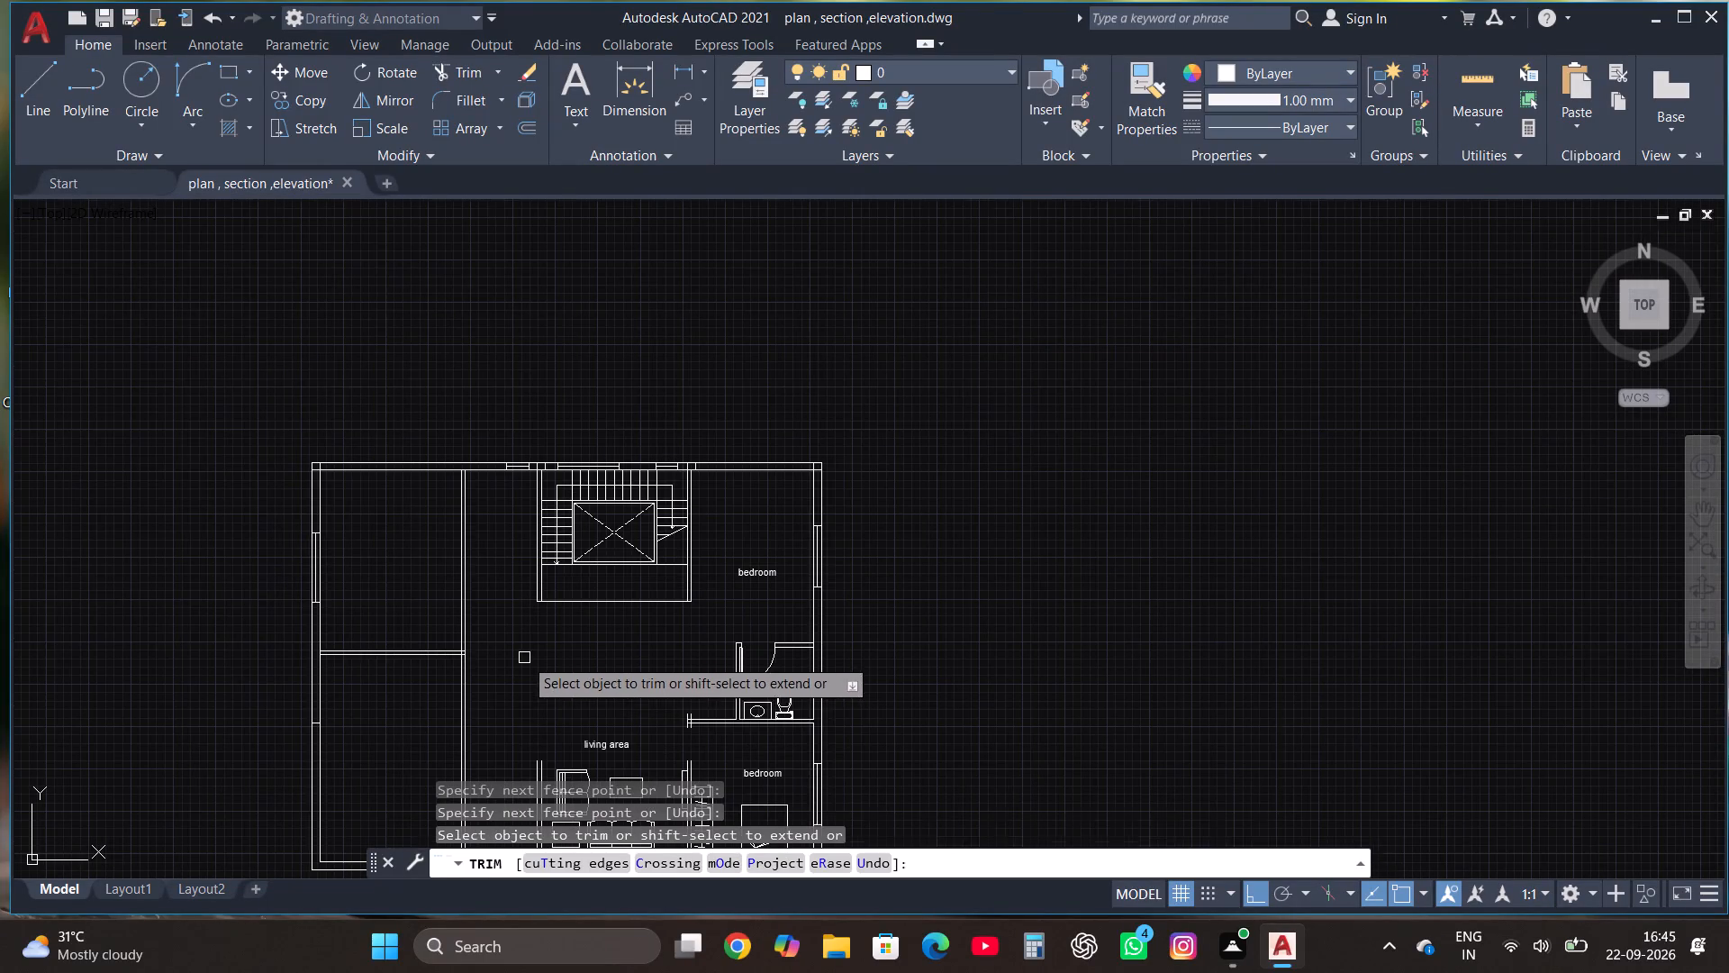
pyautogui.press('Escape')
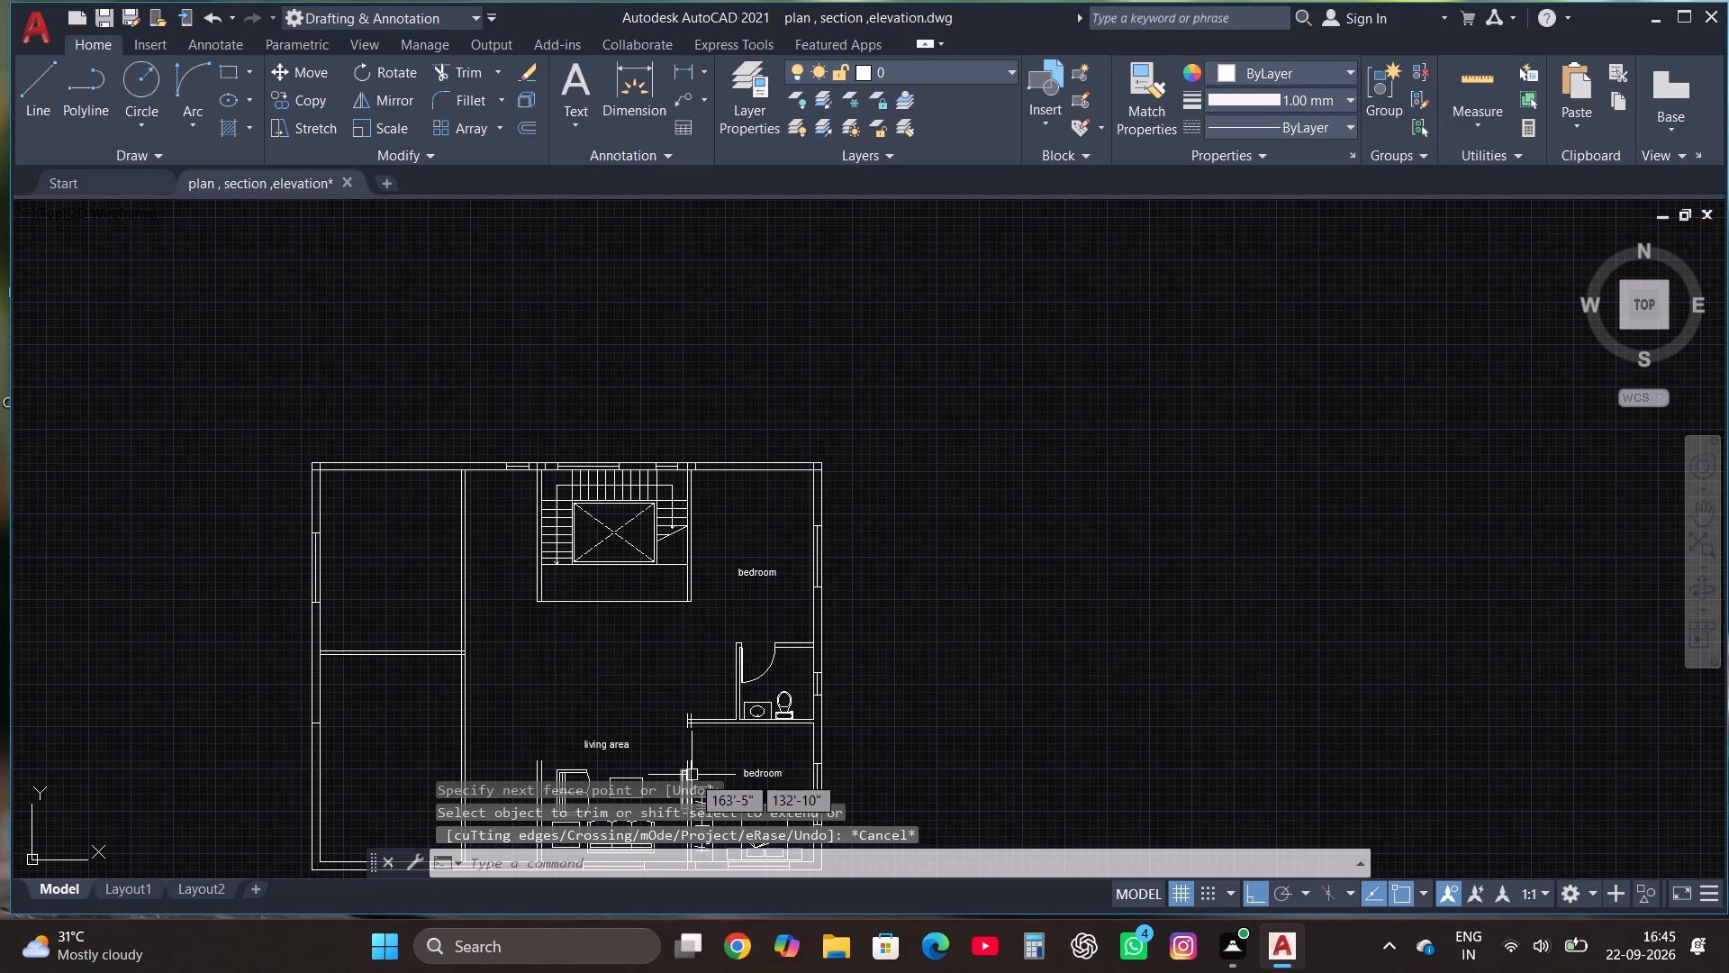
# Copy the living area's sofas, tables and wall unit to the empty space east of the reworked plan.
pyautogui.scroll(-1, 643, 496)
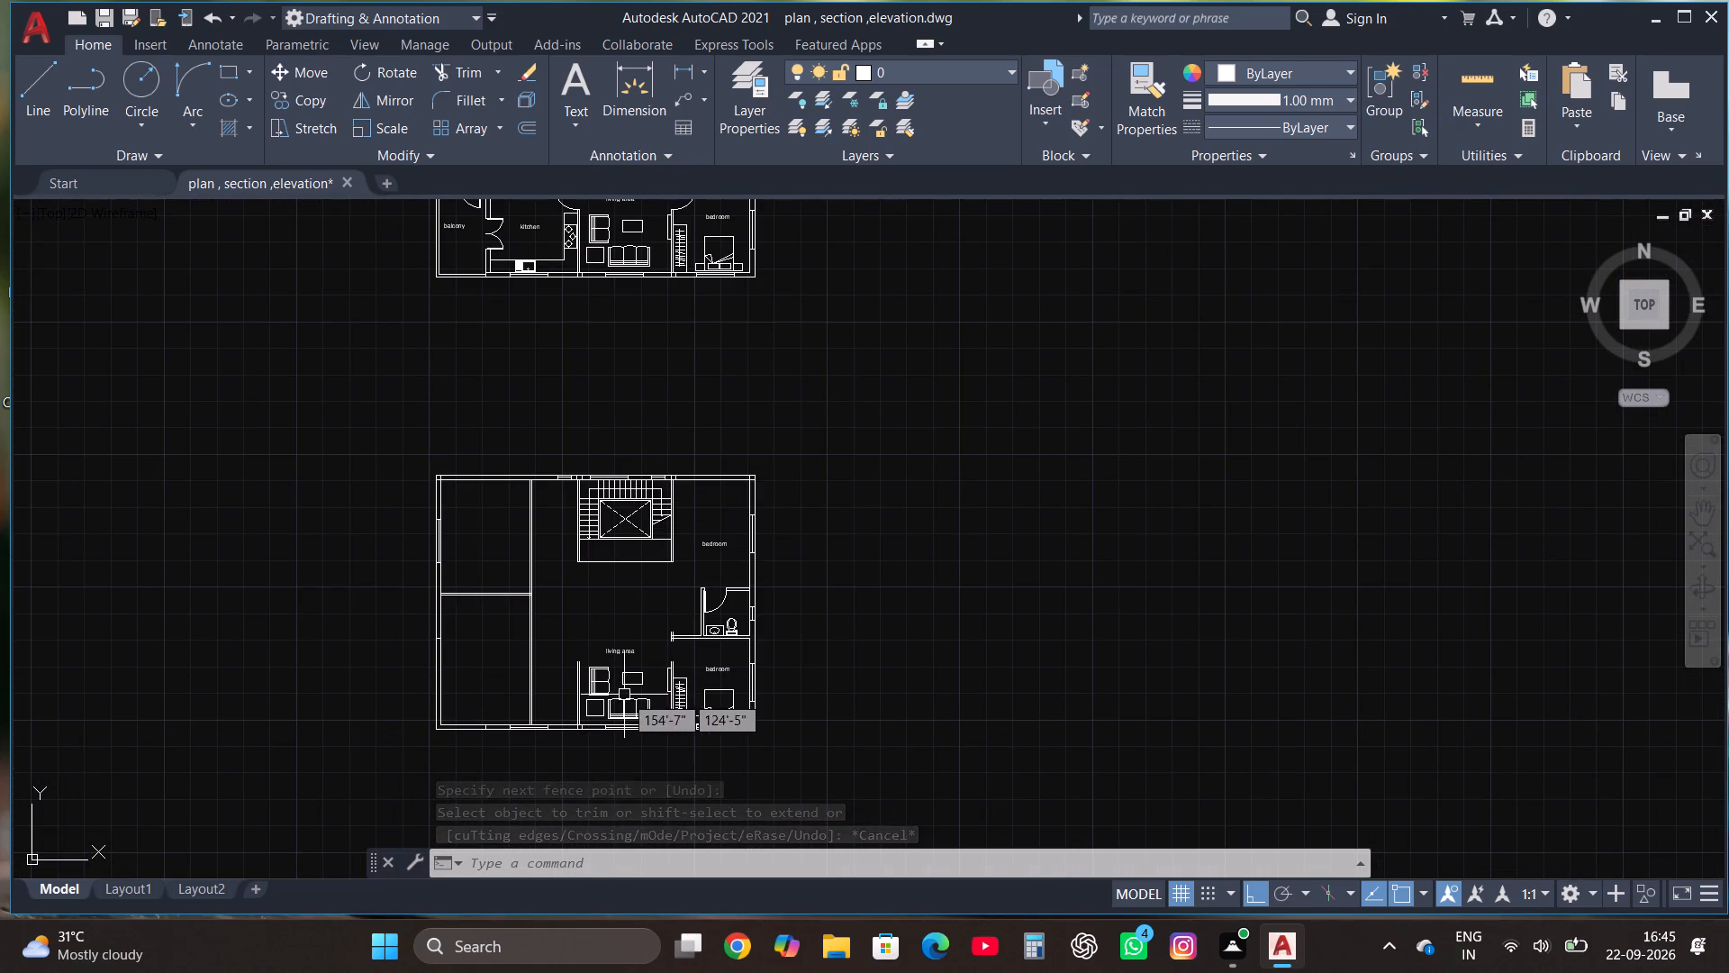
pyautogui.scroll(1, 570, 750)
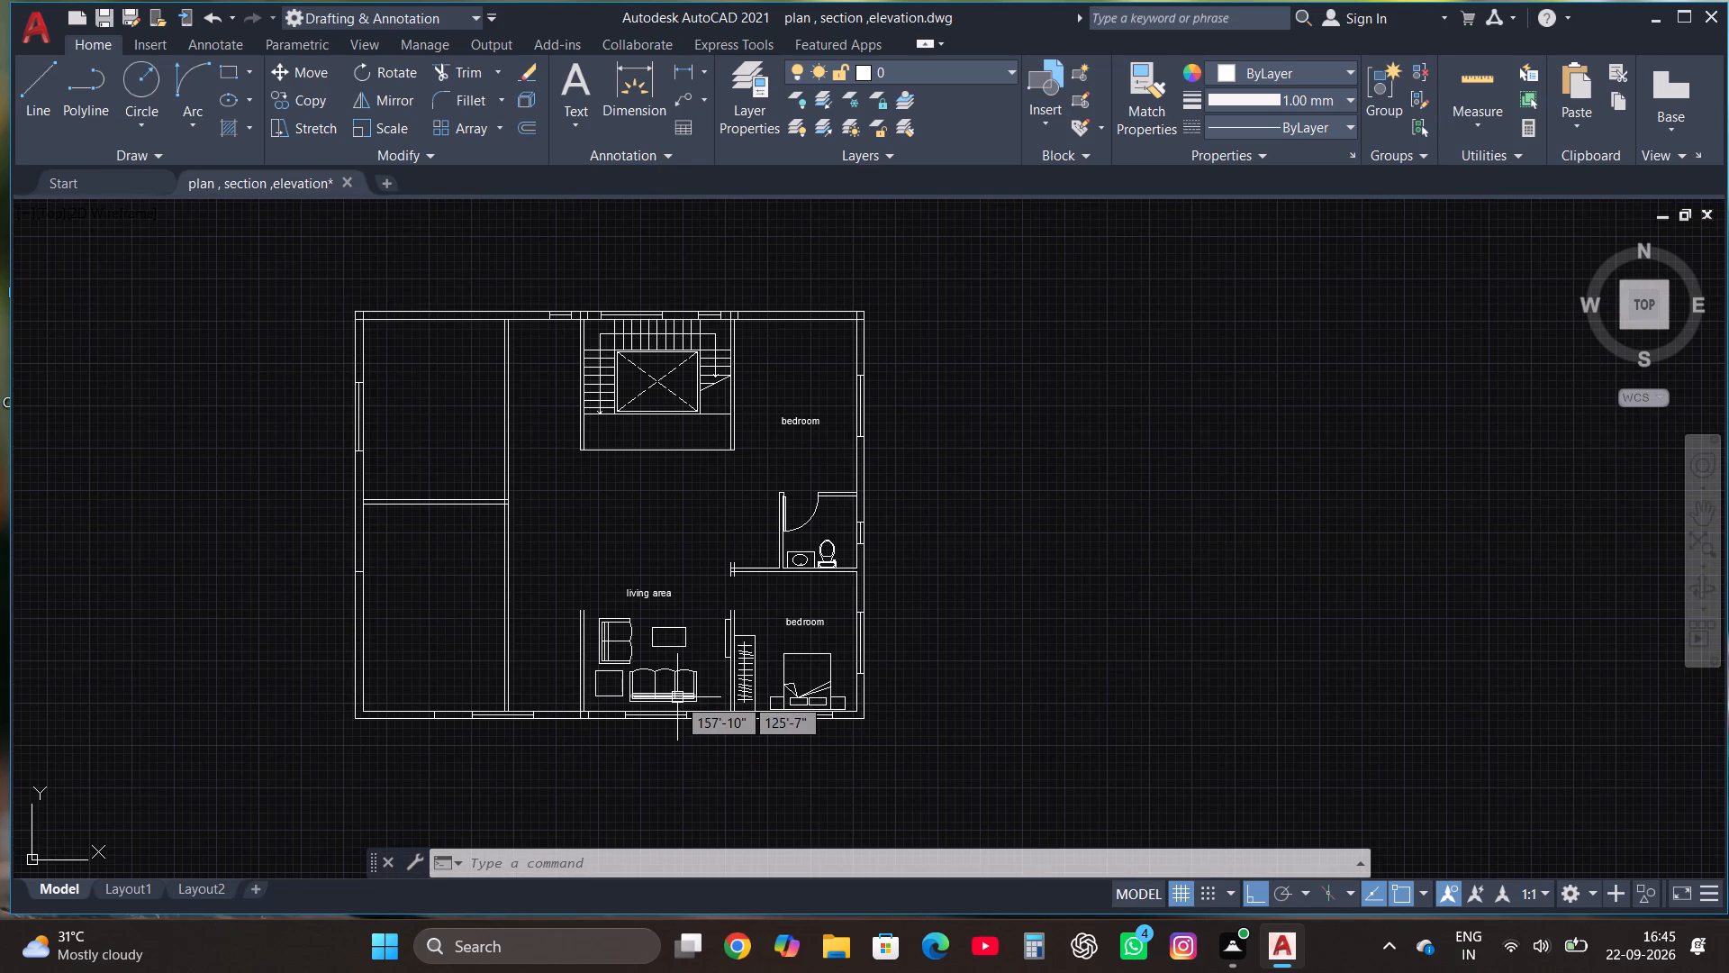
pyautogui.scroll(1, 677, 697)
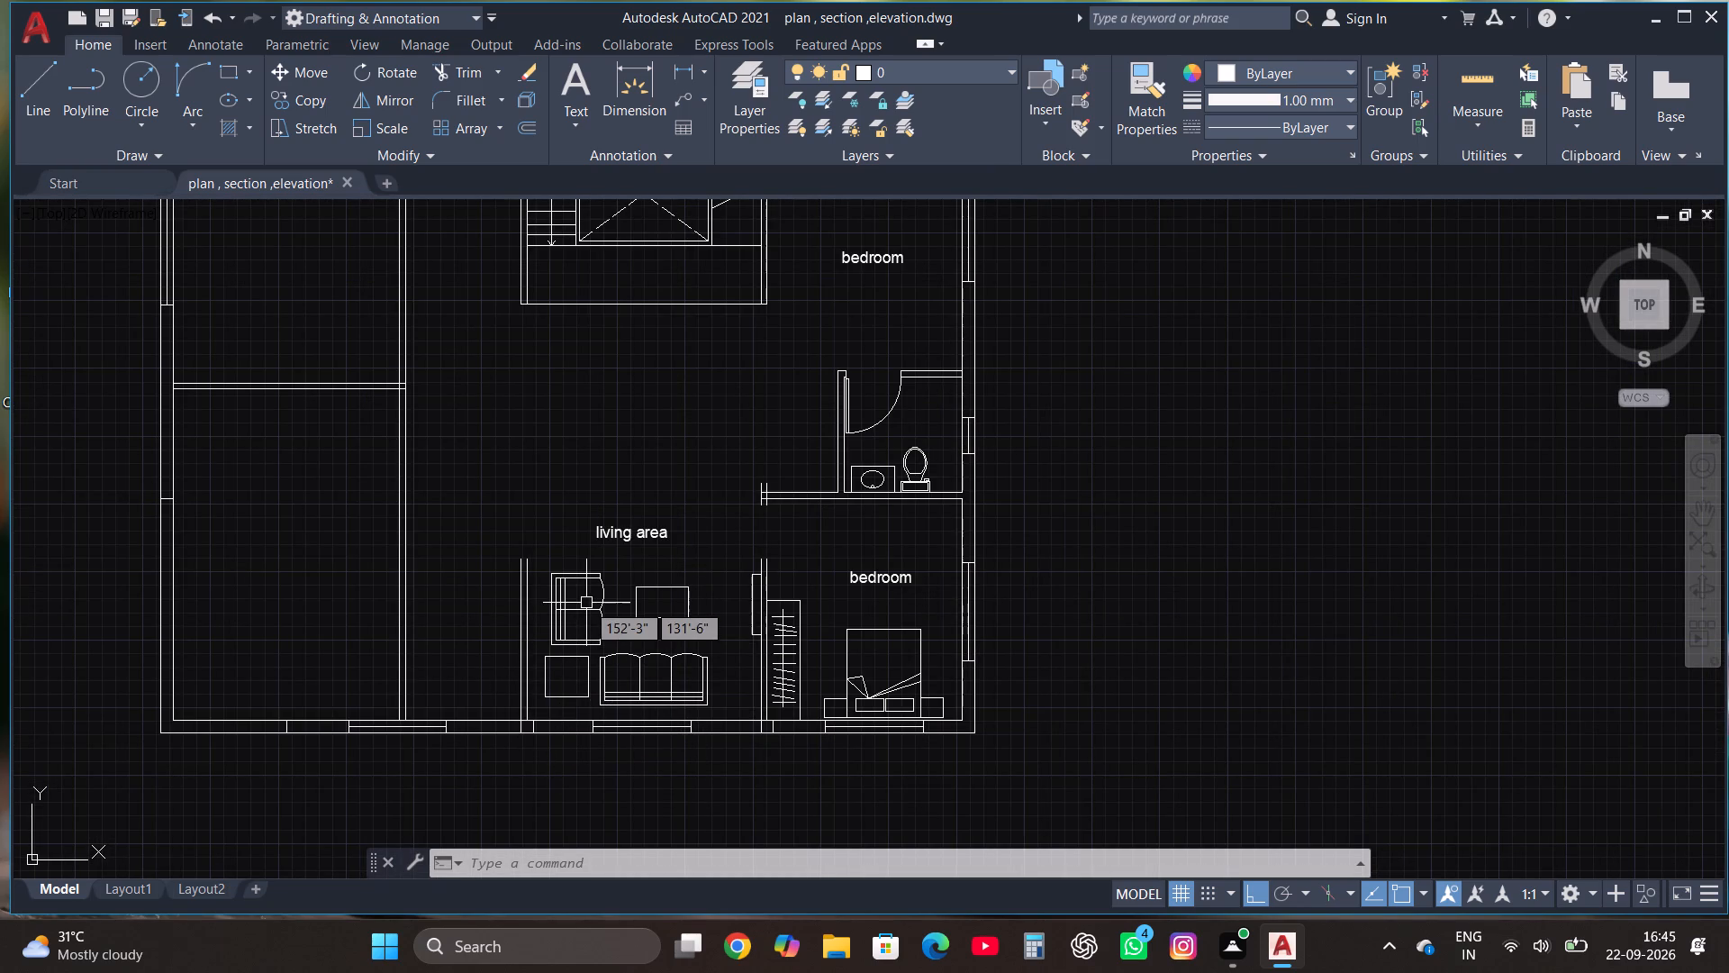
pyautogui.scroll(1, 586, 603)
pyautogui.click(510, 776)
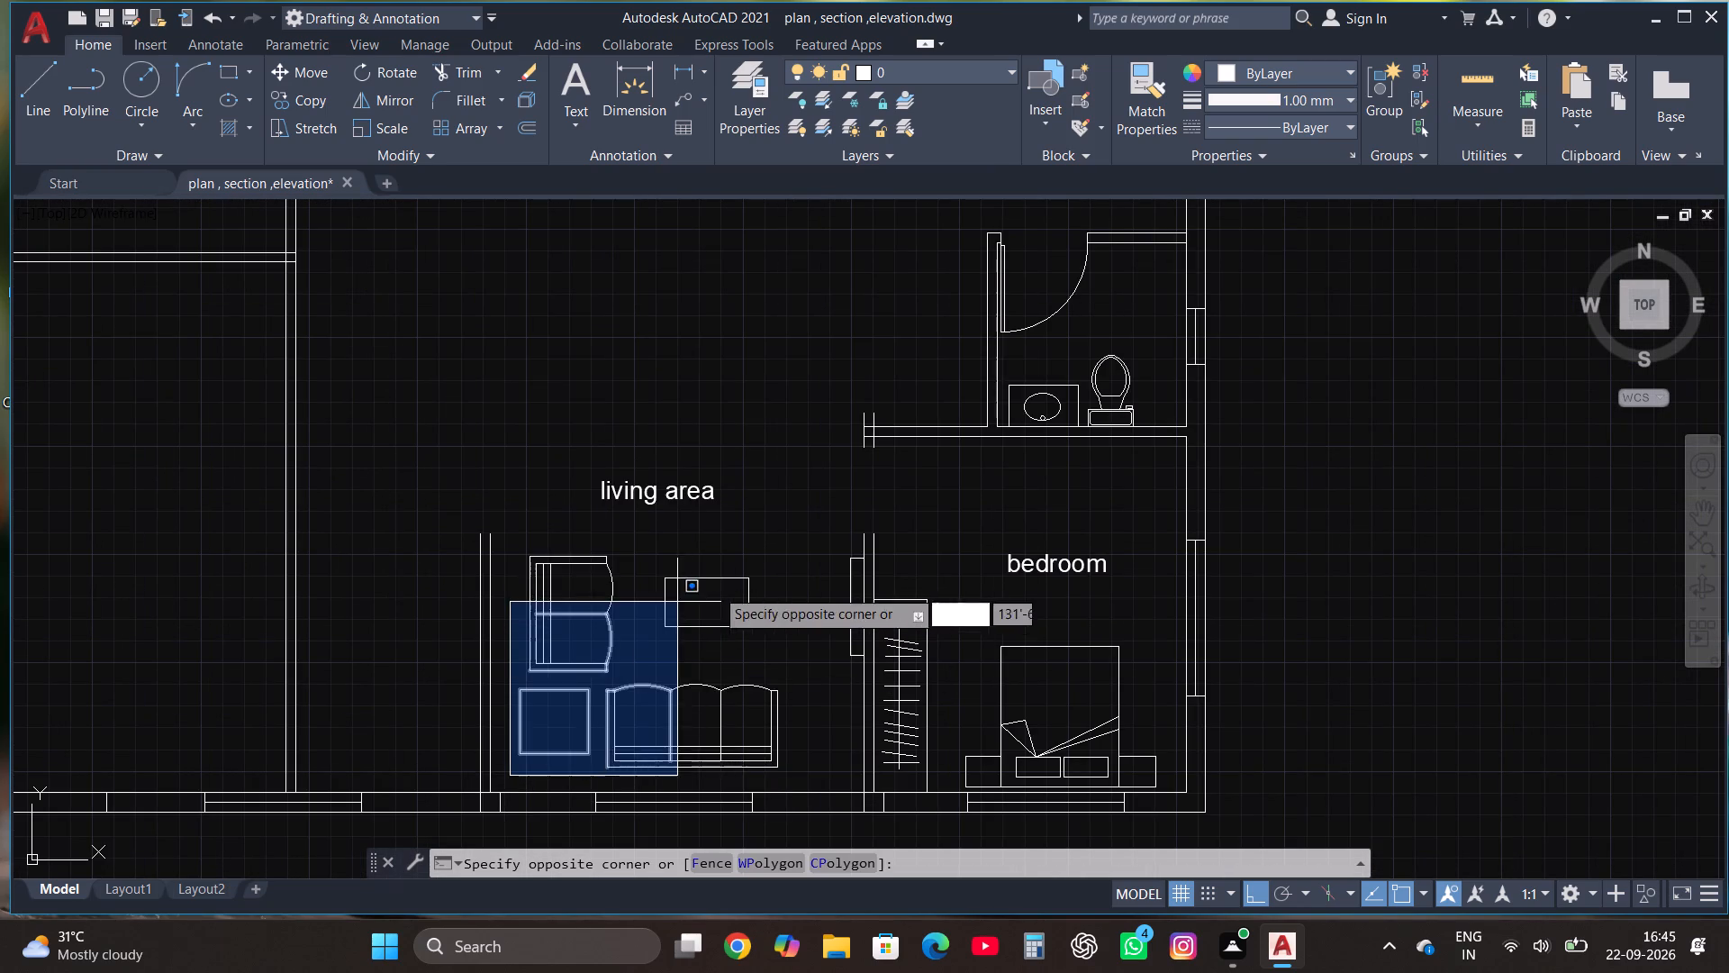
pyautogui.click(876, 540)
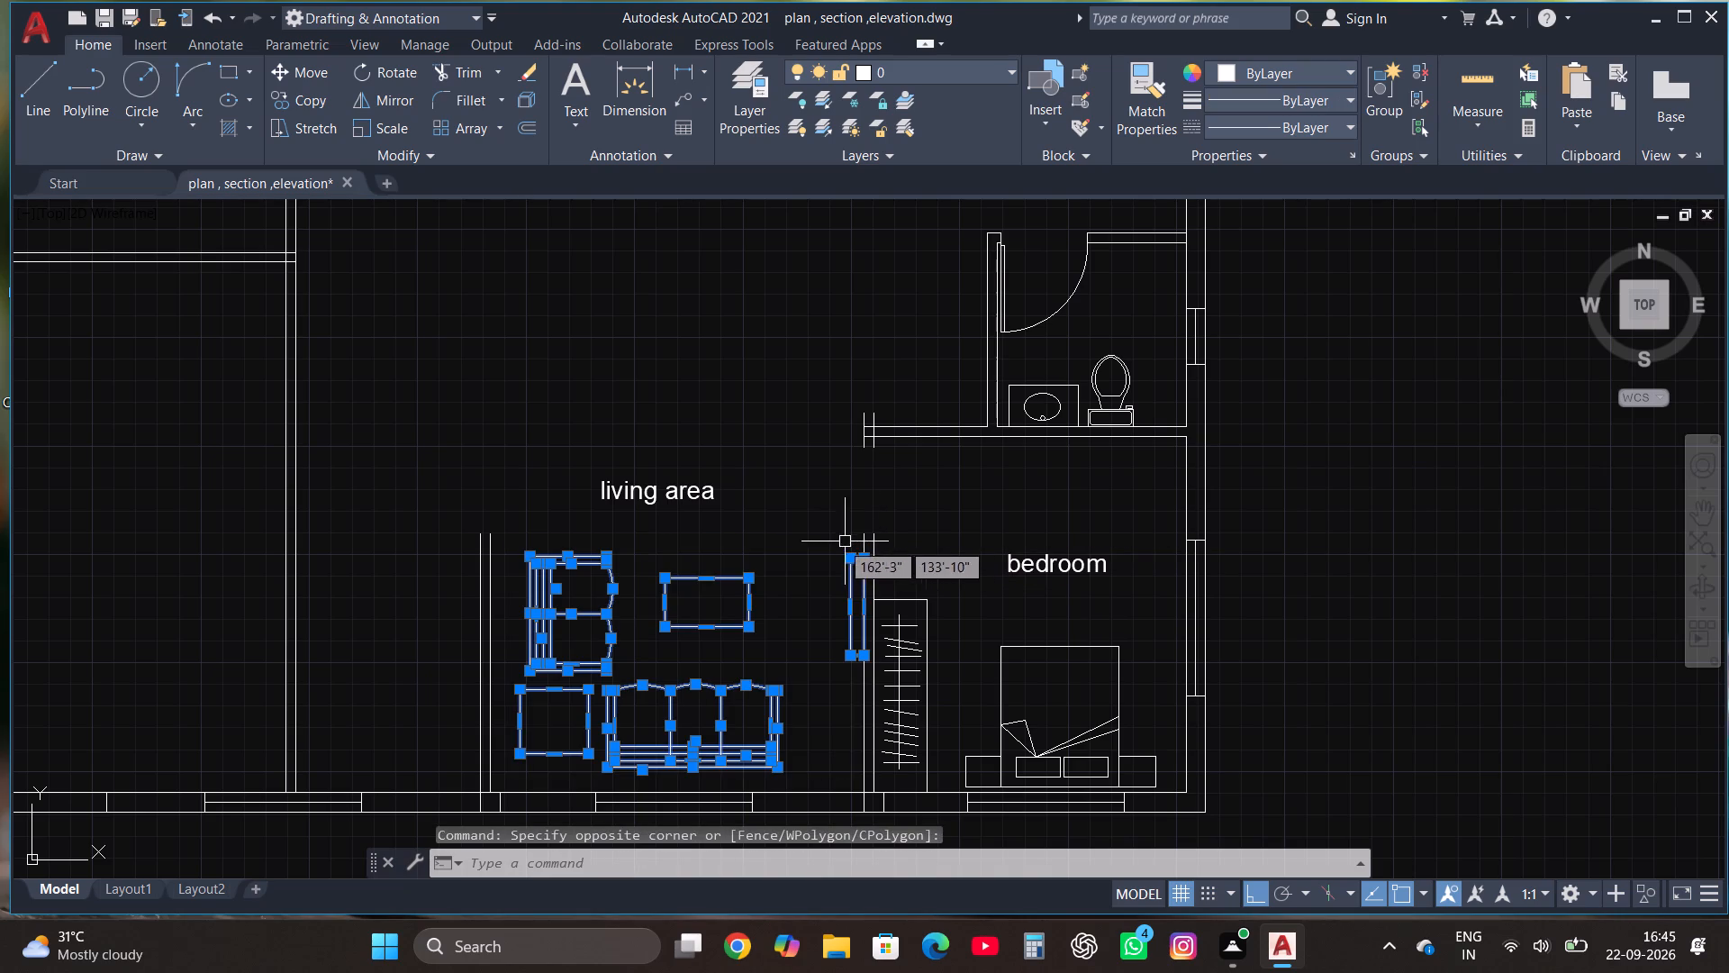
pyautogui.click(303, 95)
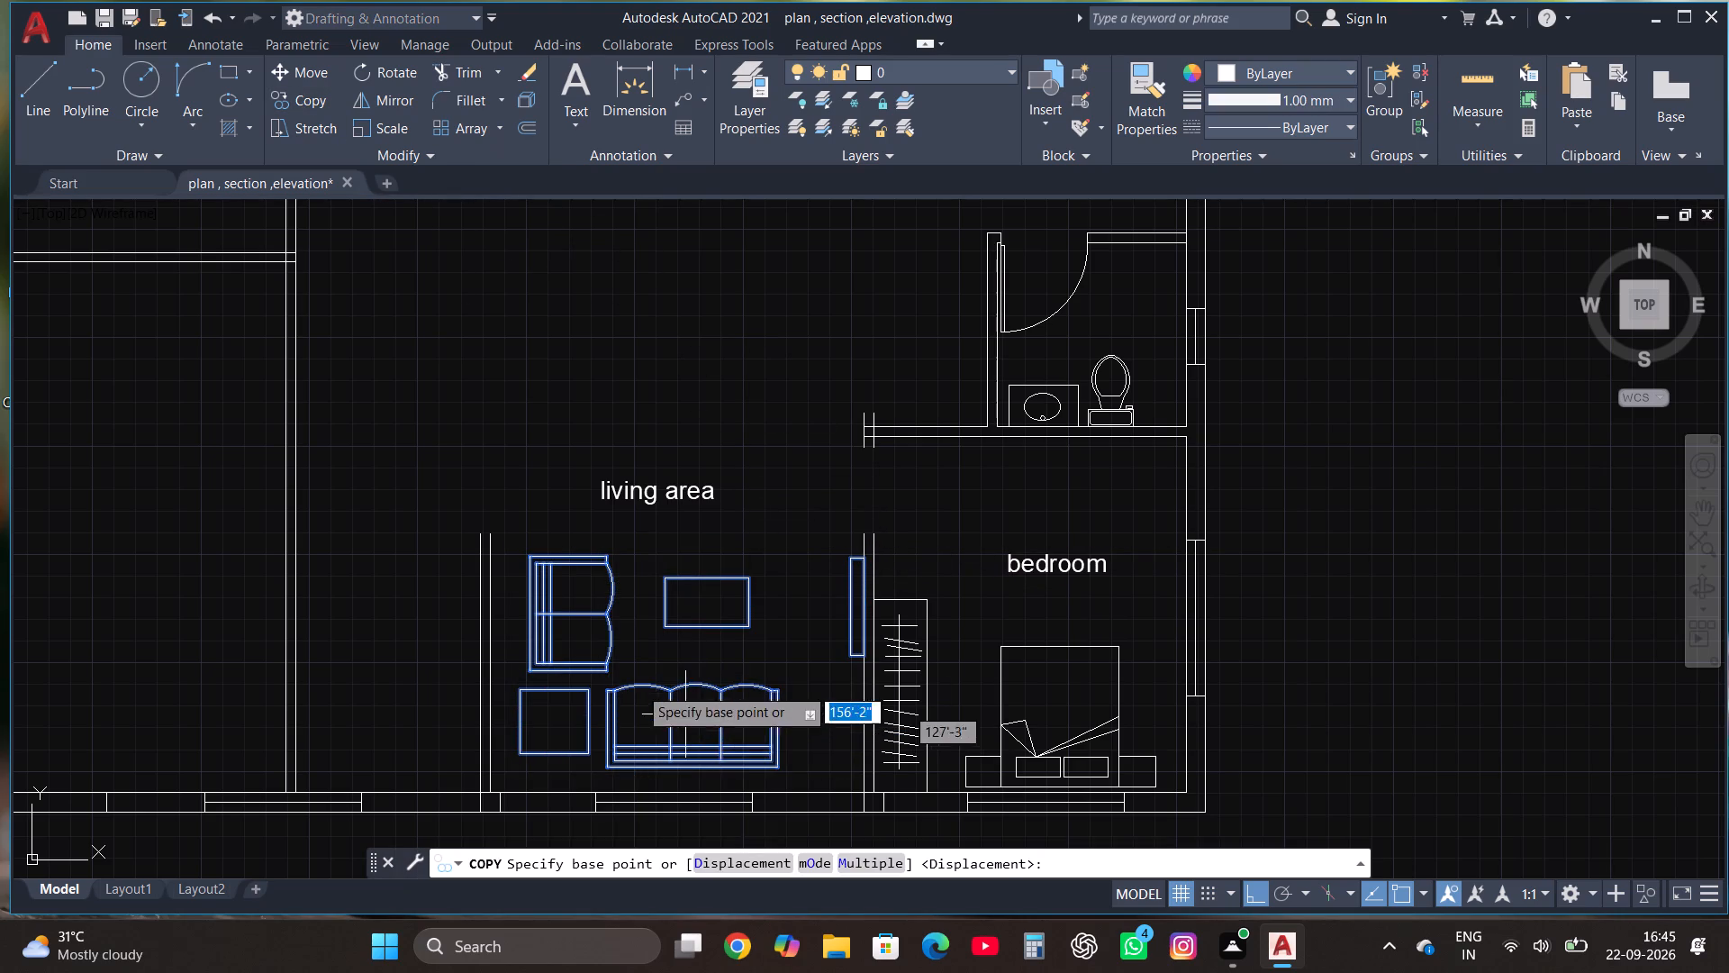
pyautogui.click(616, 672)
pyautogui.scroll(-2, 617, 683)
pyautogui.click(986, 662)
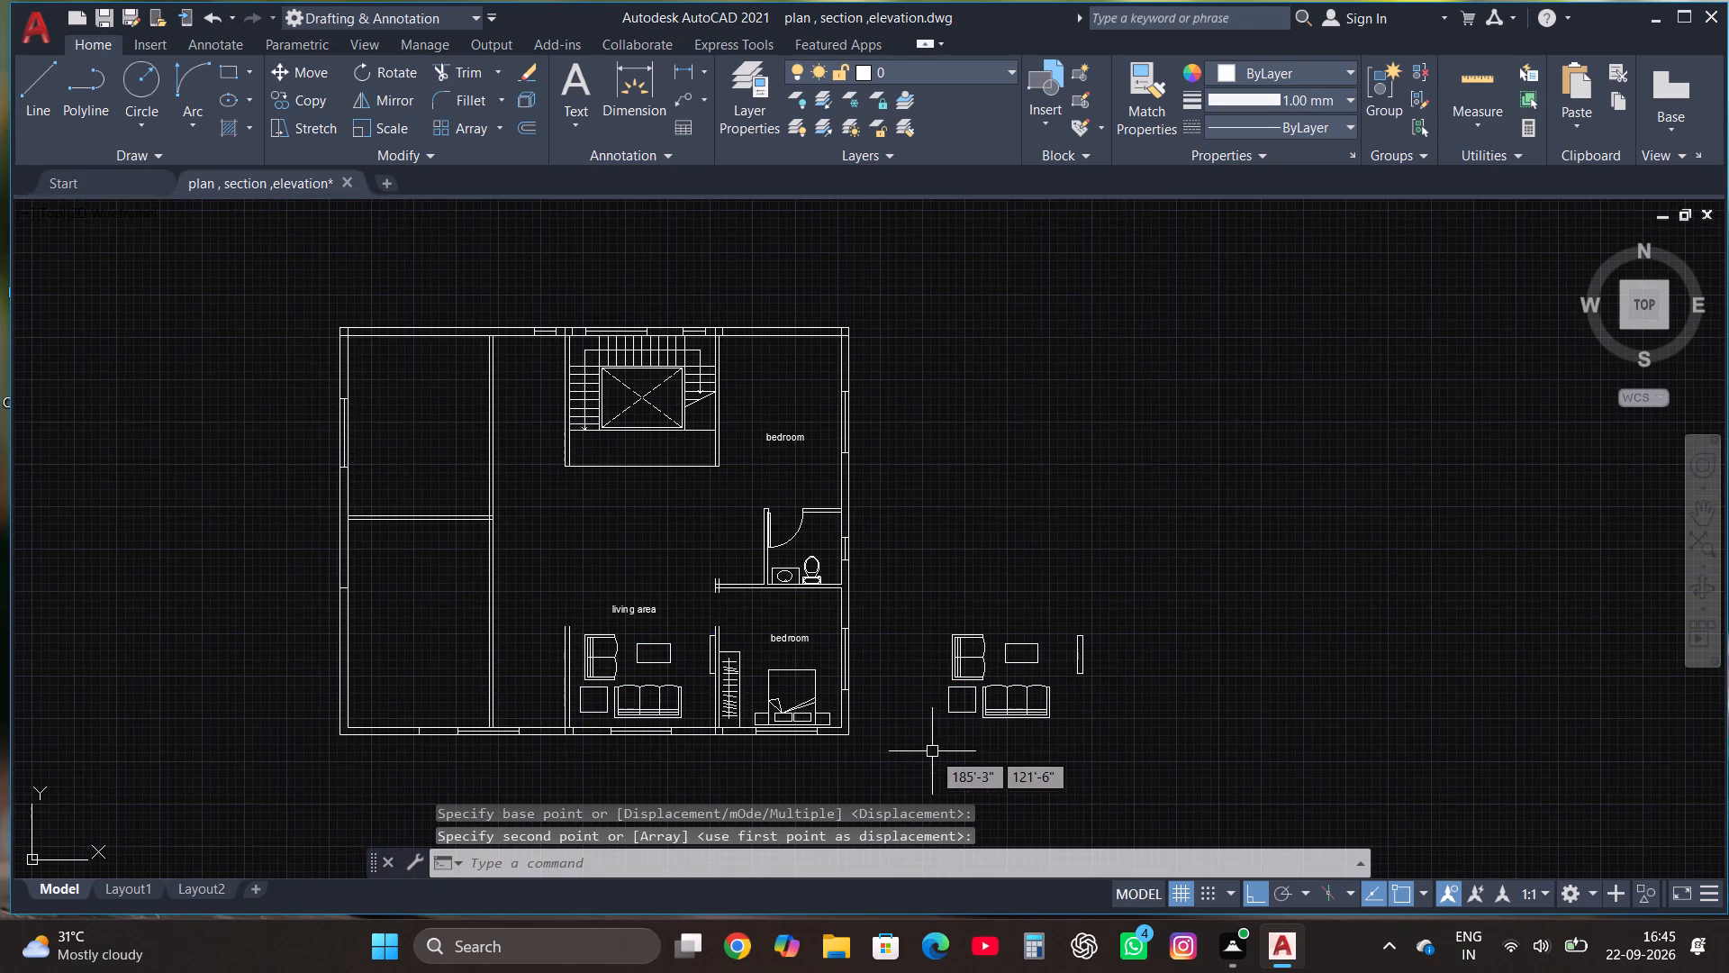
# Mirror the copied furniture set about a vertical line east of it, keeping the source objects.
pyautogui.click(914, 739)
pyautogui.click(1111, 601)
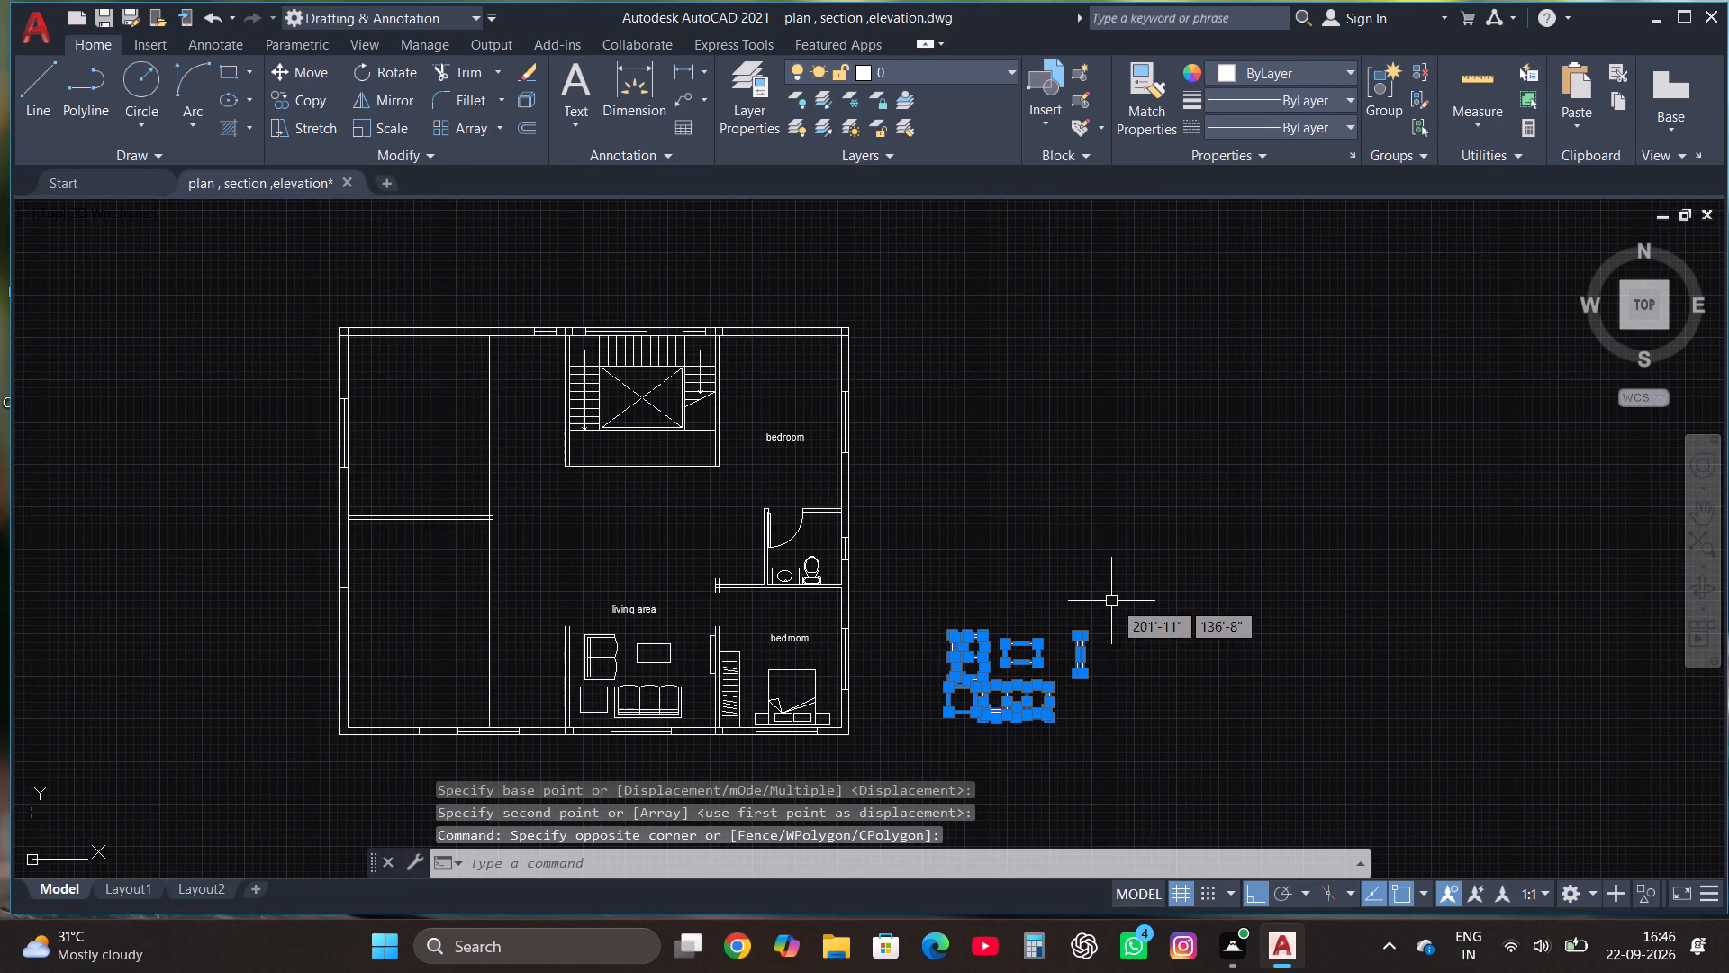
pyautogui.click(377, 106)
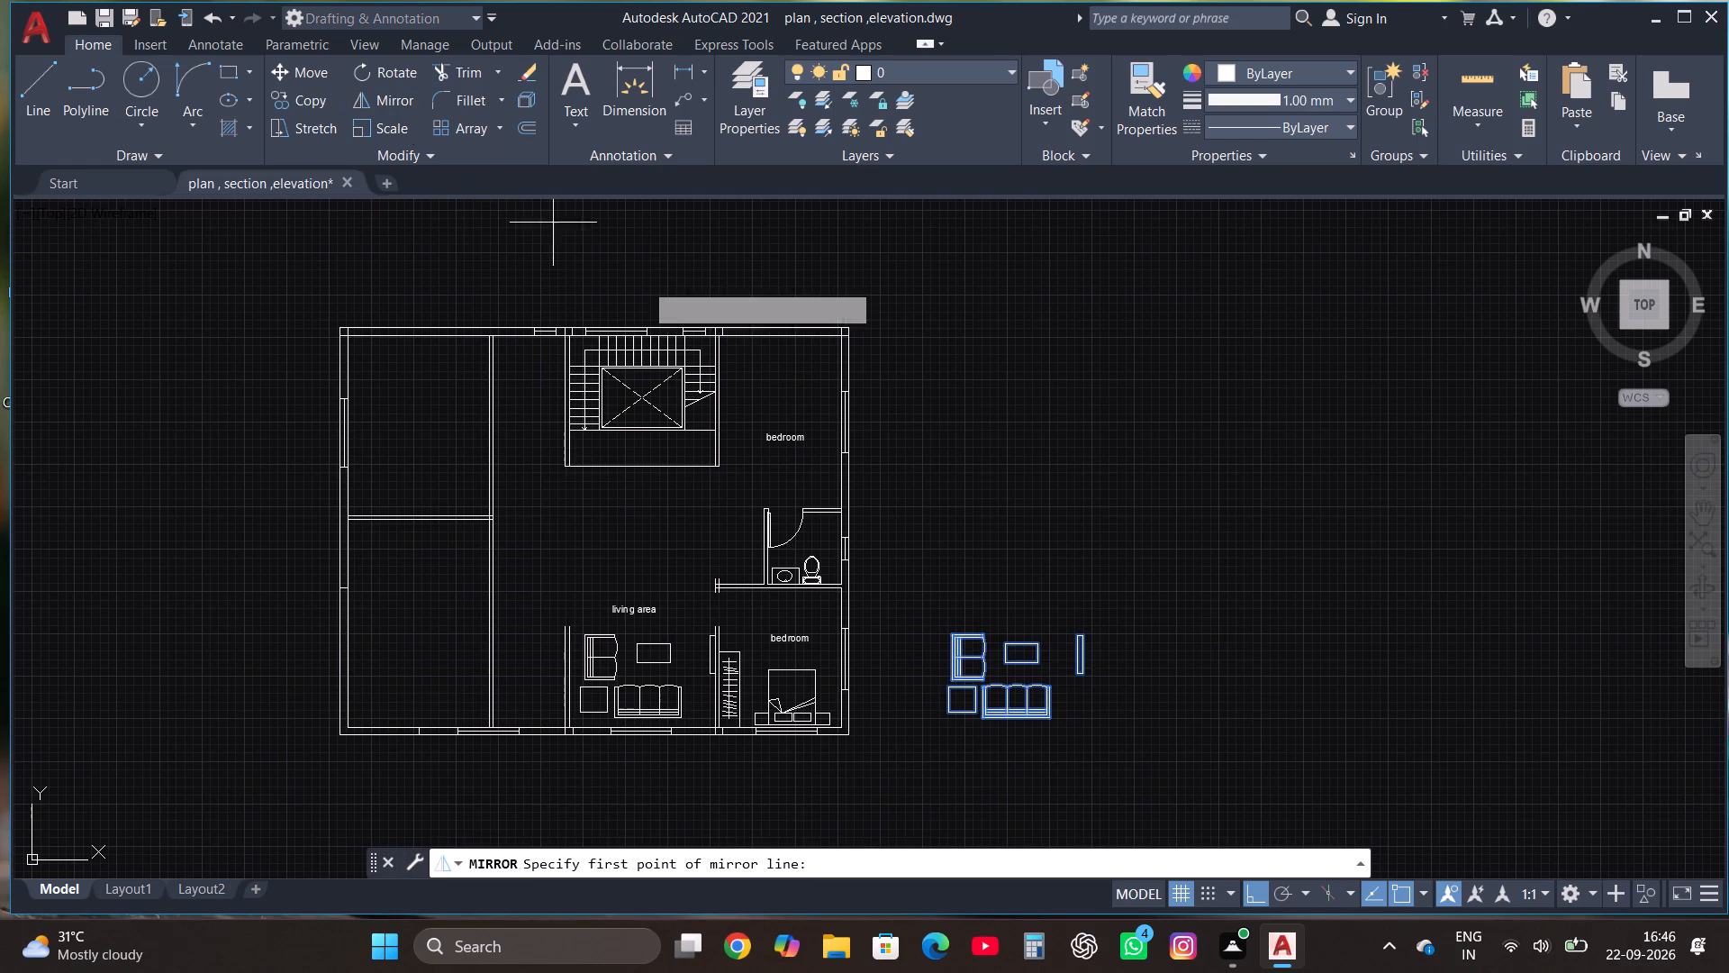
pyautogui.click(1139, 650)
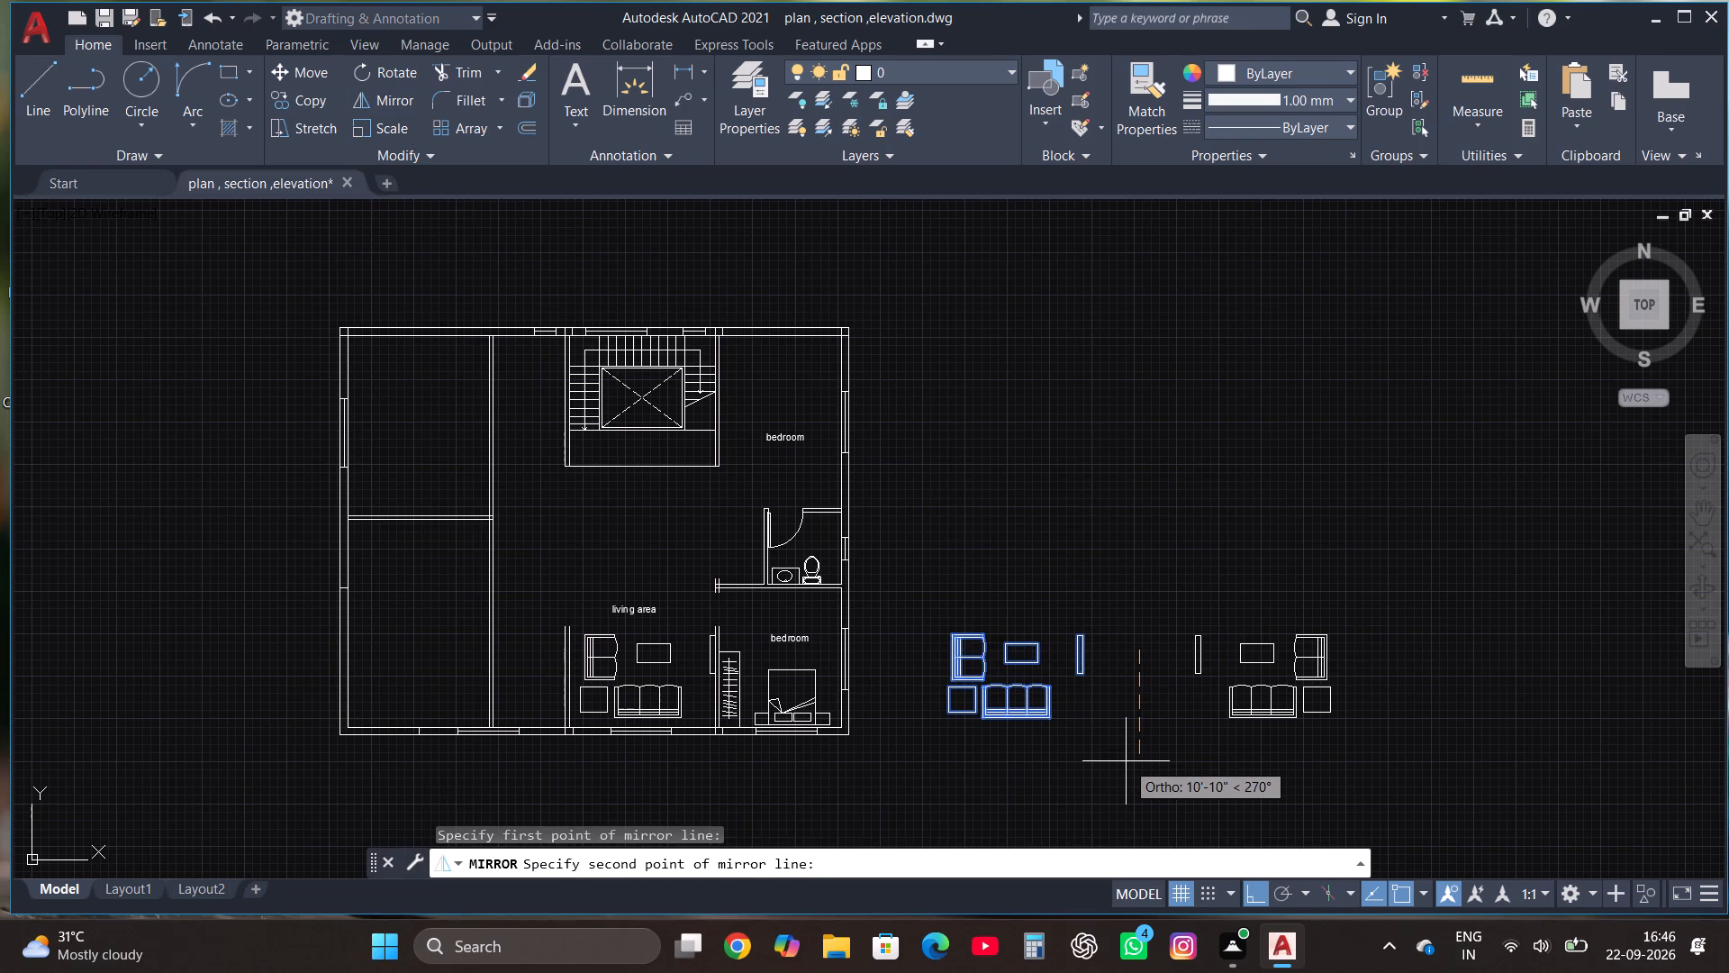
pyautogui.click(1126, 761)
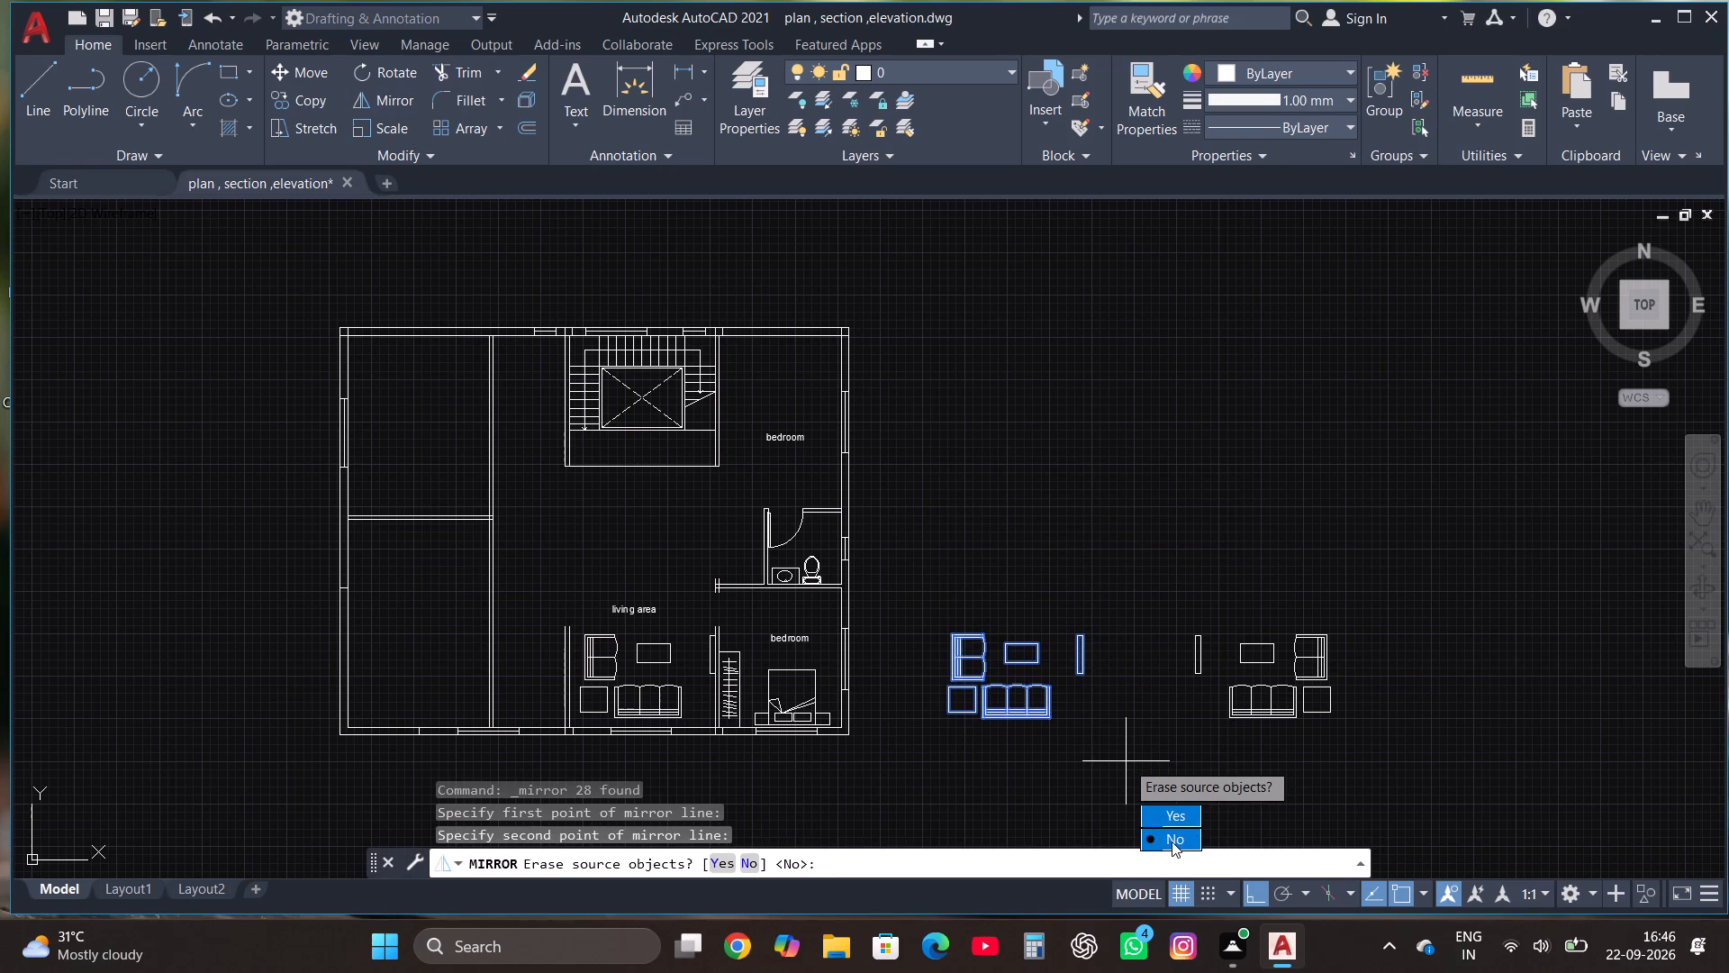
pyautogui.moveTo(1172, 841); pyautogui.dragTo(1126, 761)
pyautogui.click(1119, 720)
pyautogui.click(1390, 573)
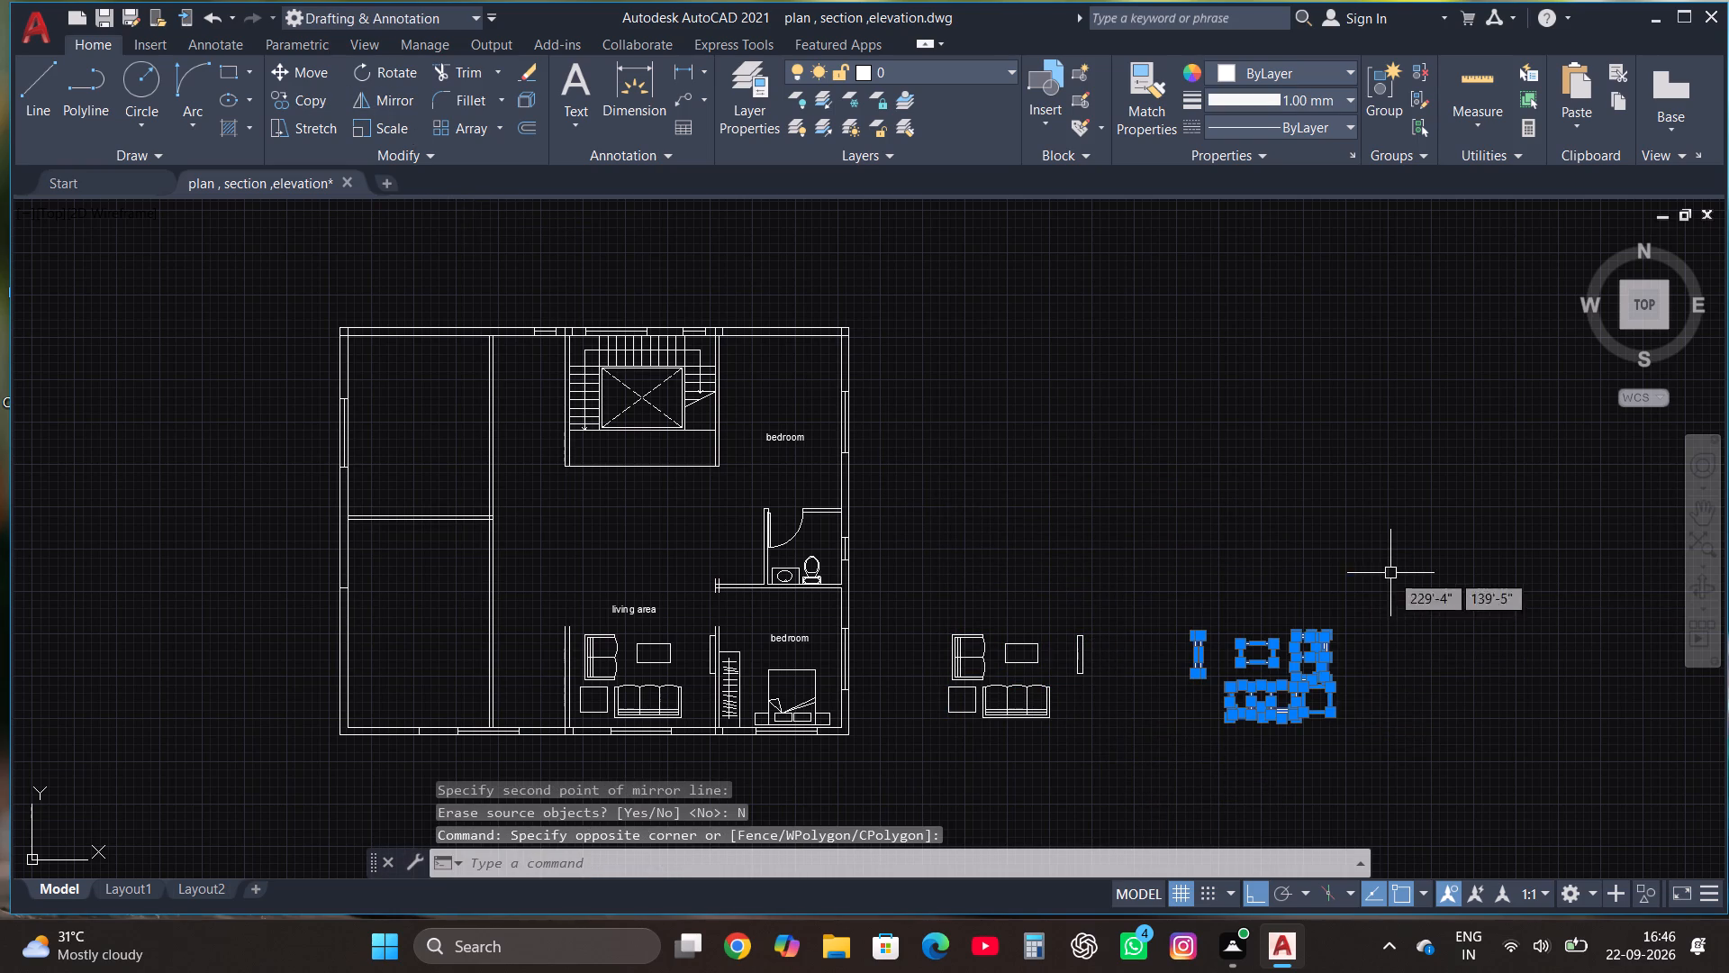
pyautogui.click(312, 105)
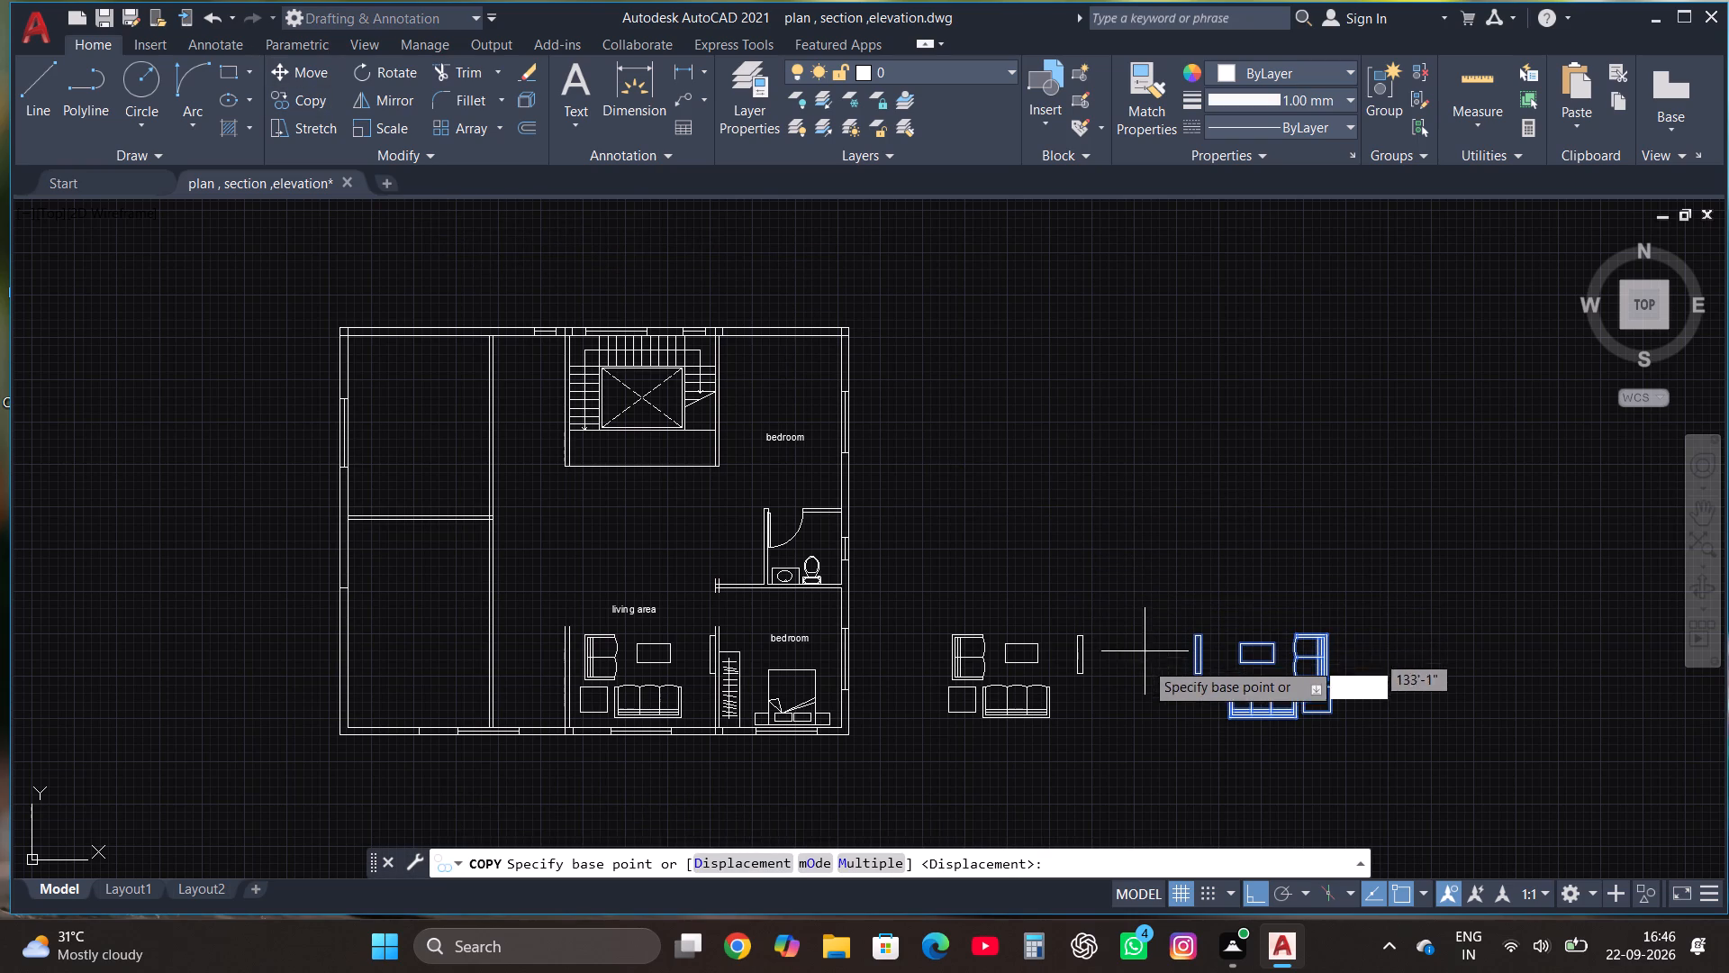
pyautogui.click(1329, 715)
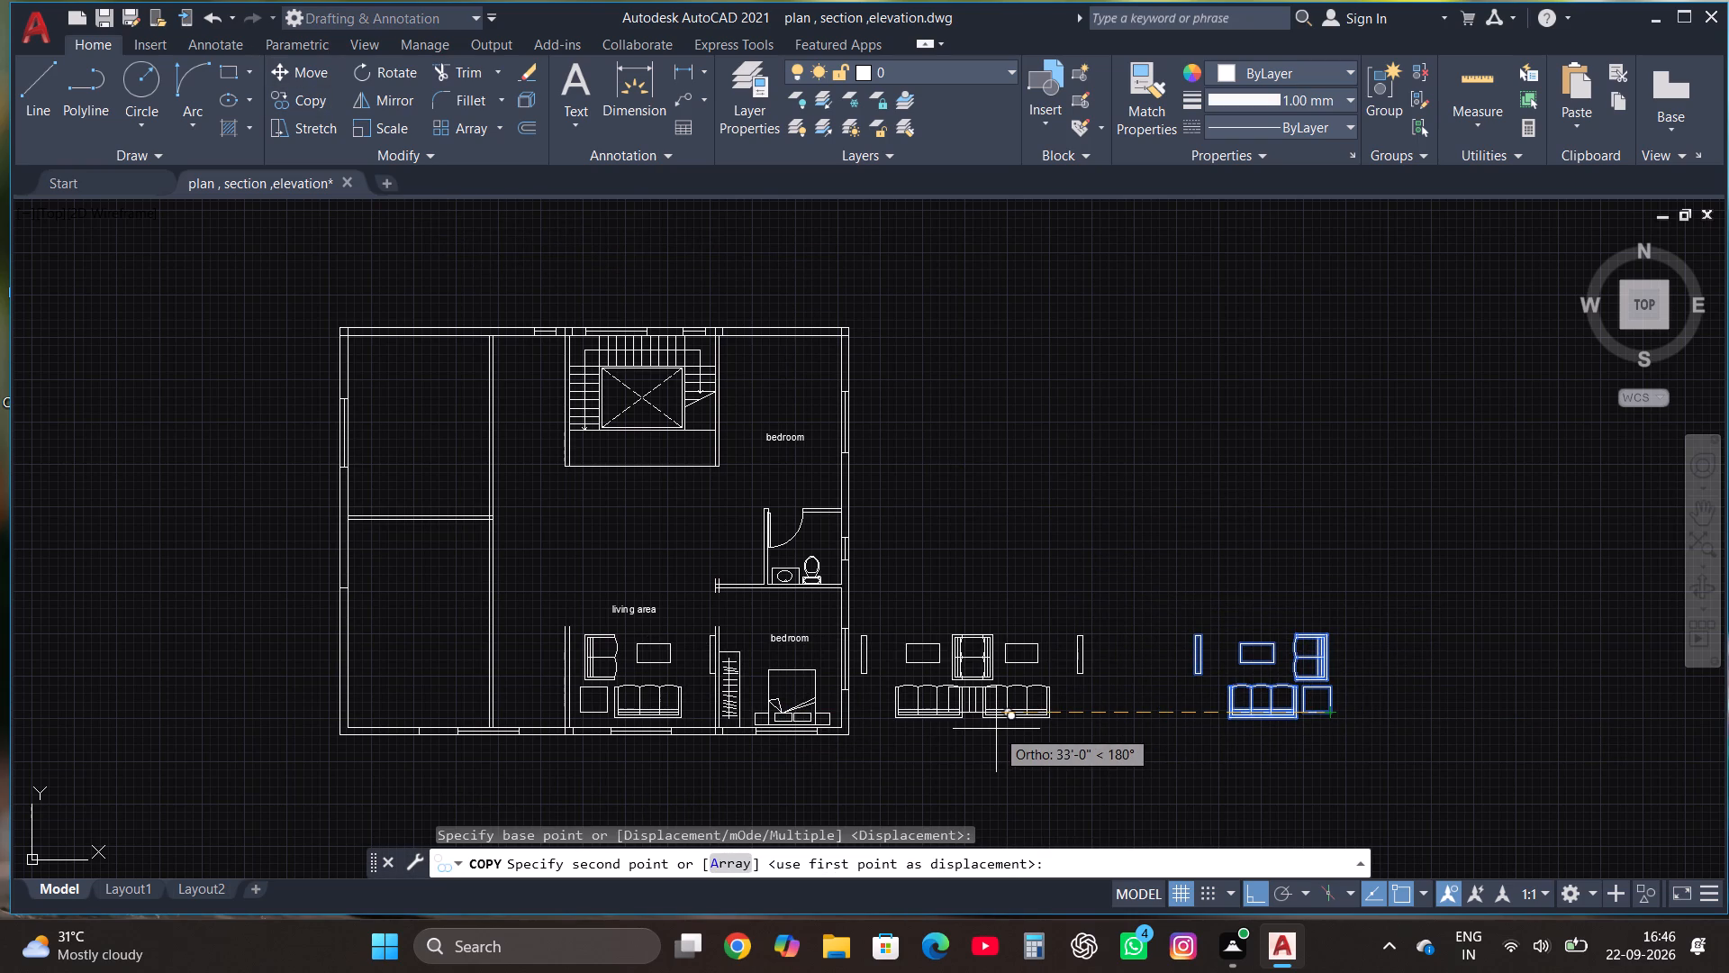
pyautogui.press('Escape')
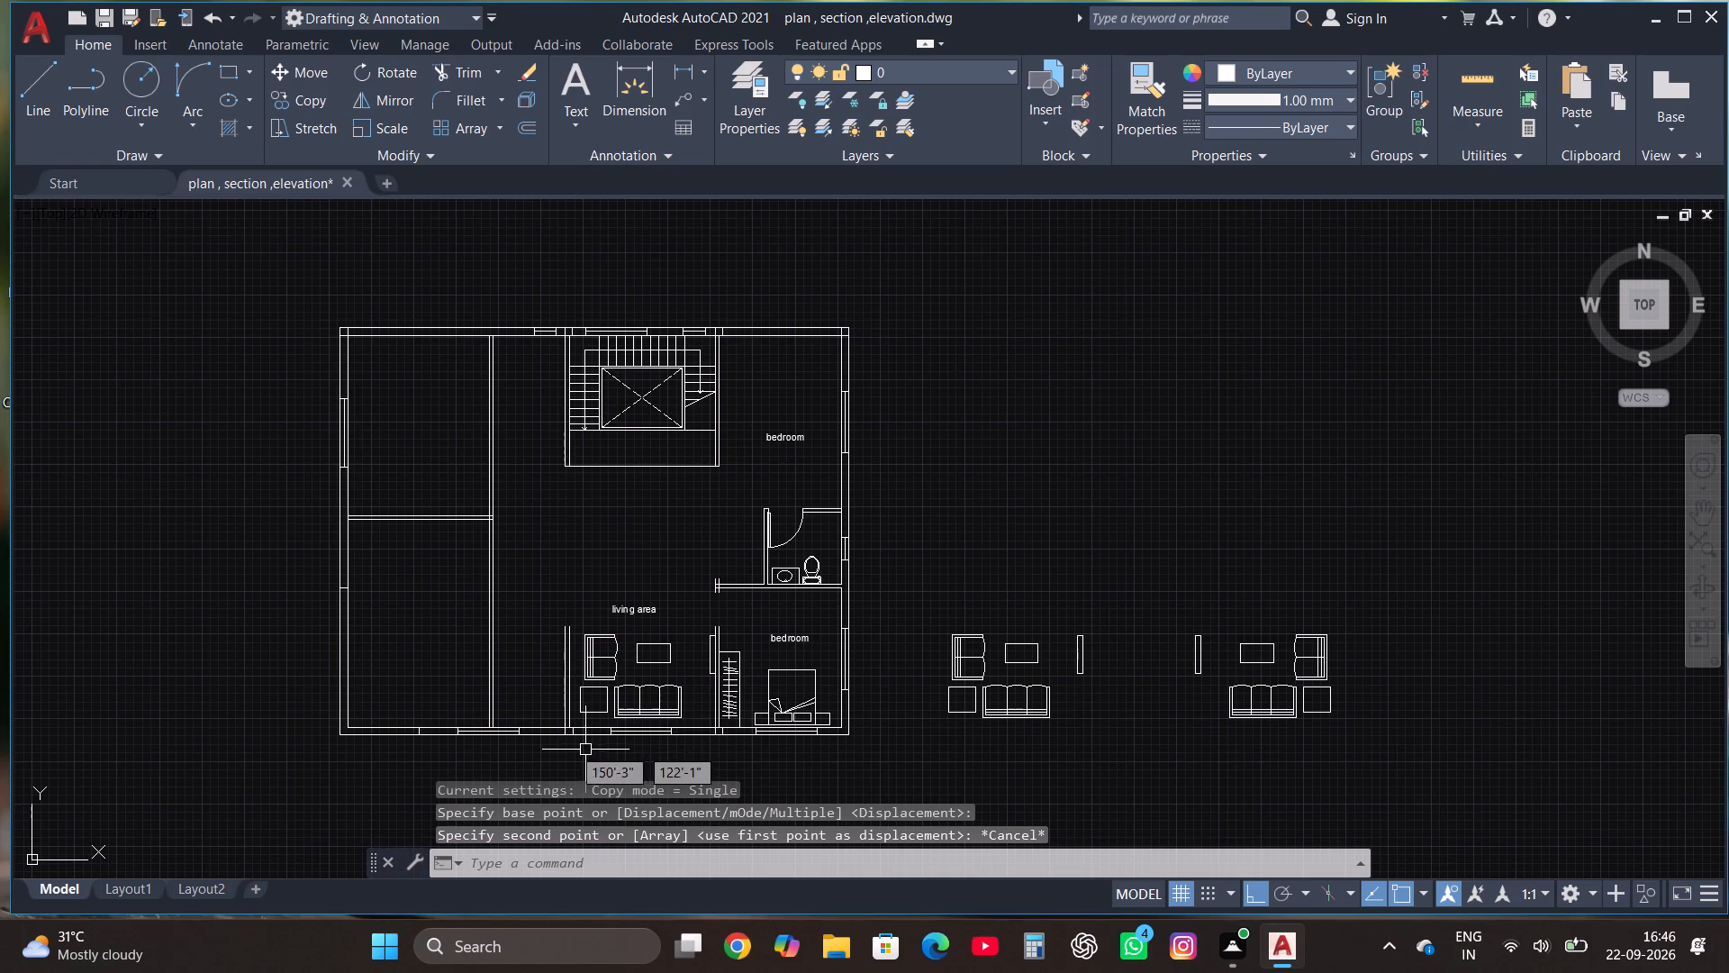
# Delete the original sofas, tables and wall unit from the living area inside the reworked plan.
pyautogui.click(546, 749)
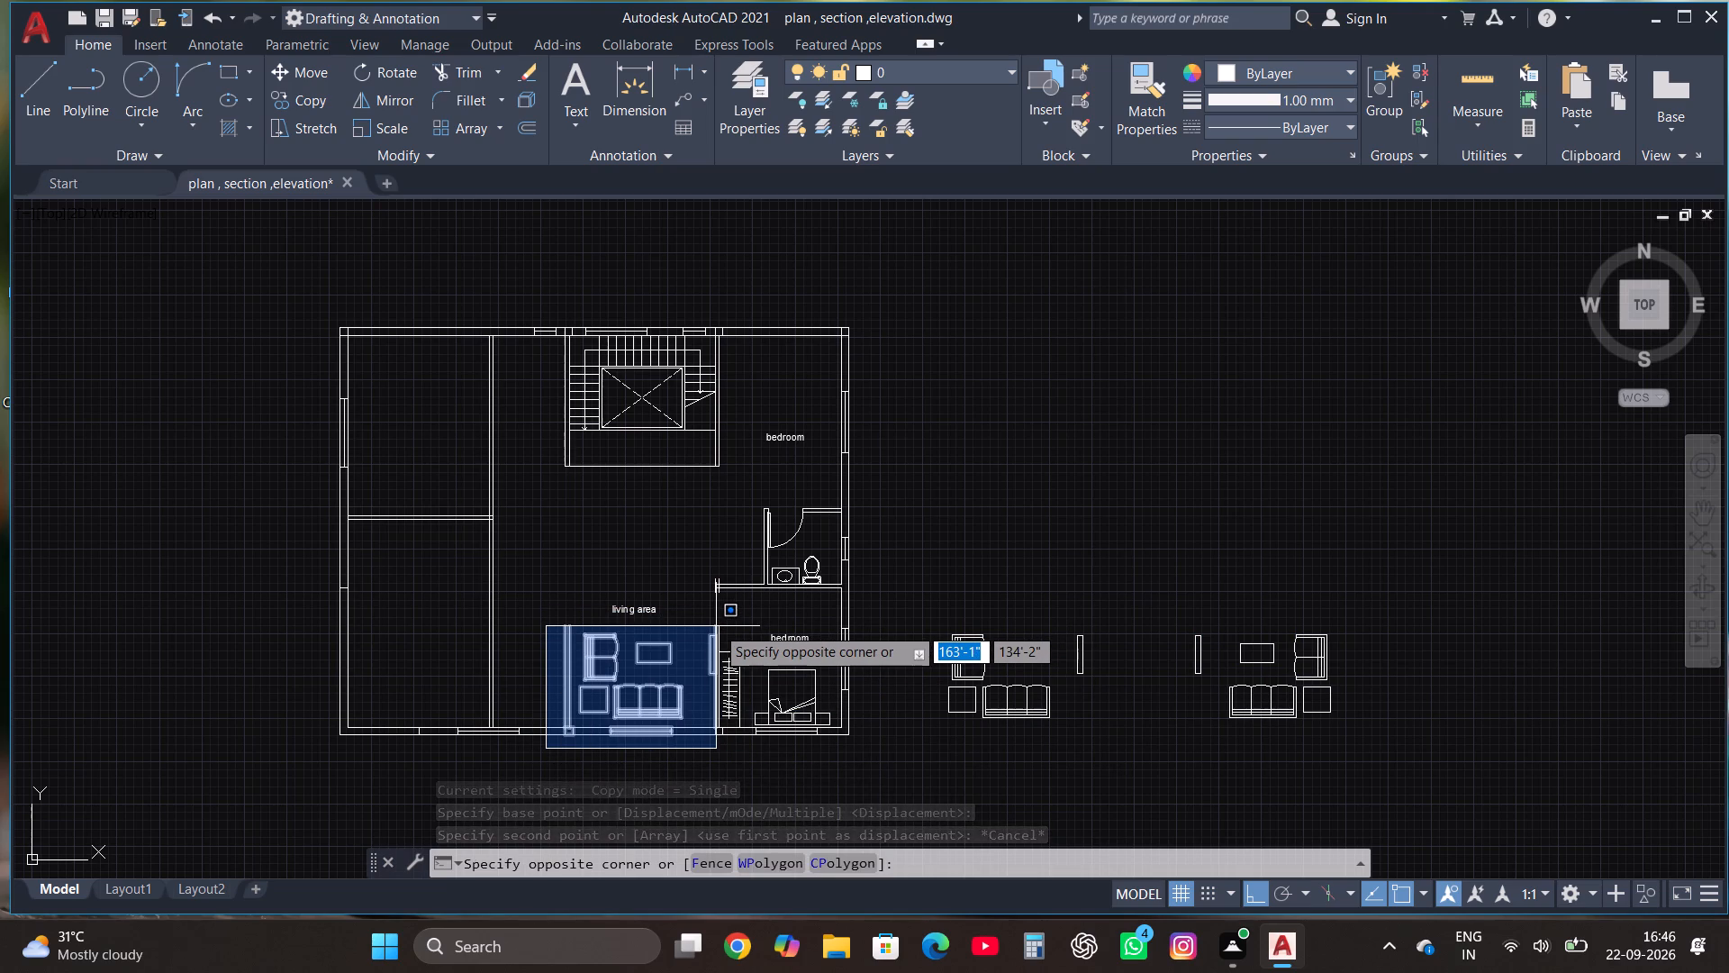
pyautogui.press('Escape')
pyautogui.scroll(2, 612, 691)
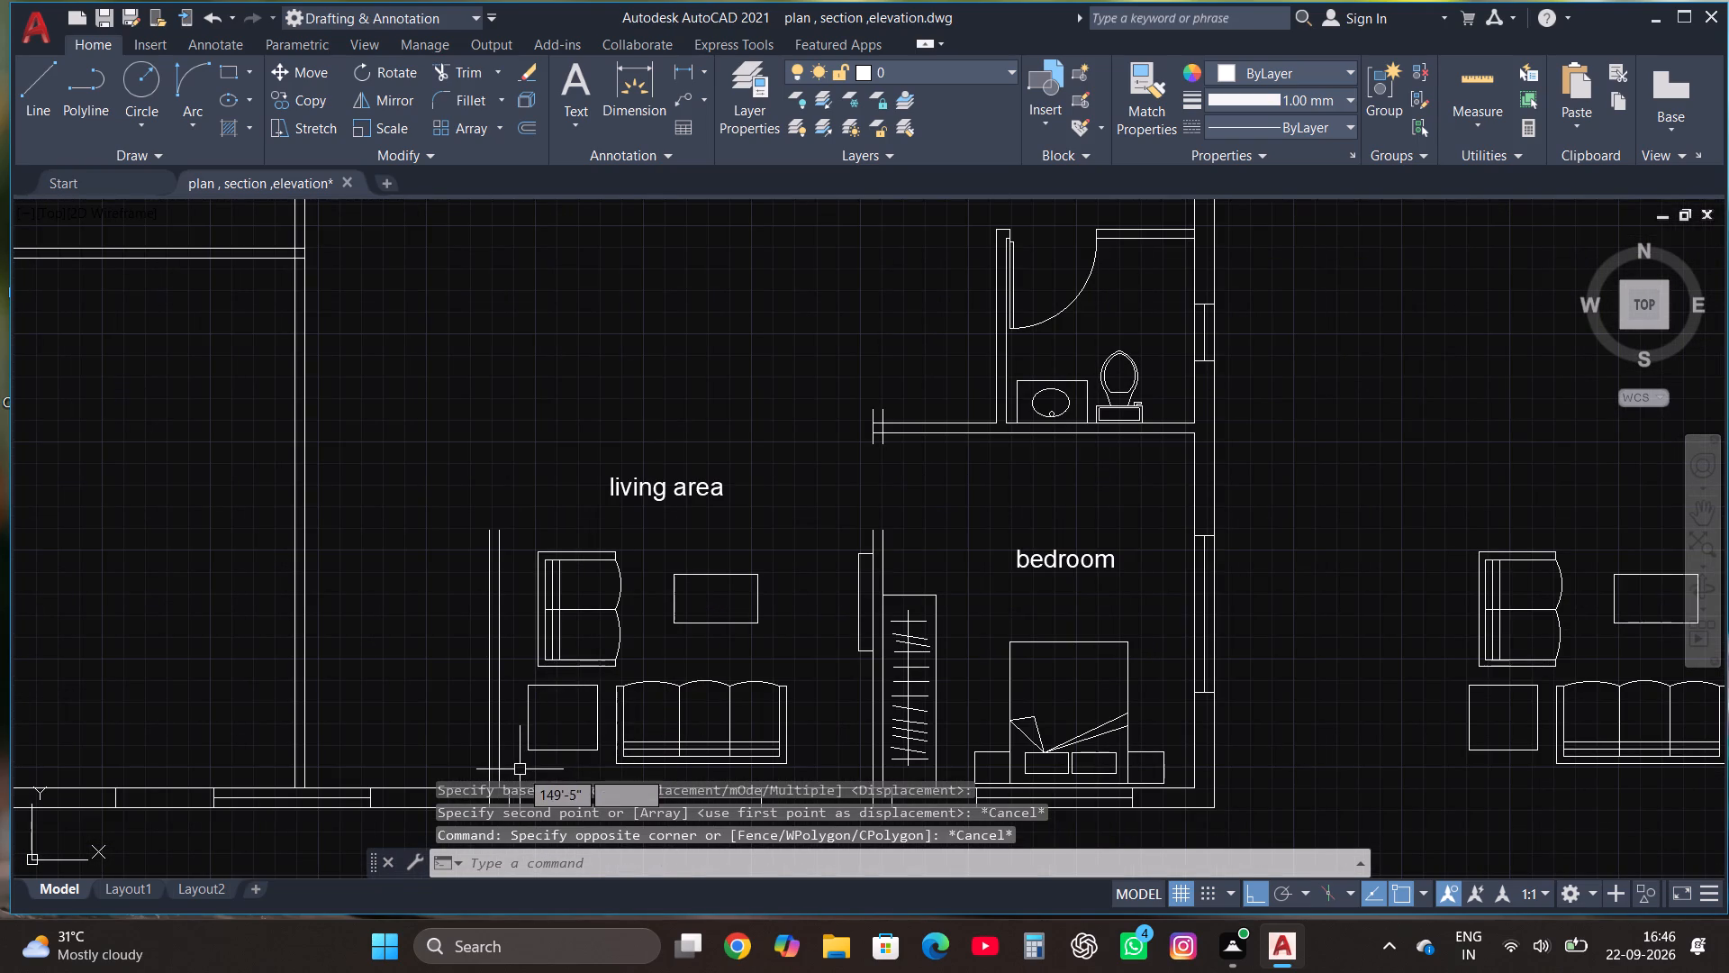
pyautogui.click(520, 769)
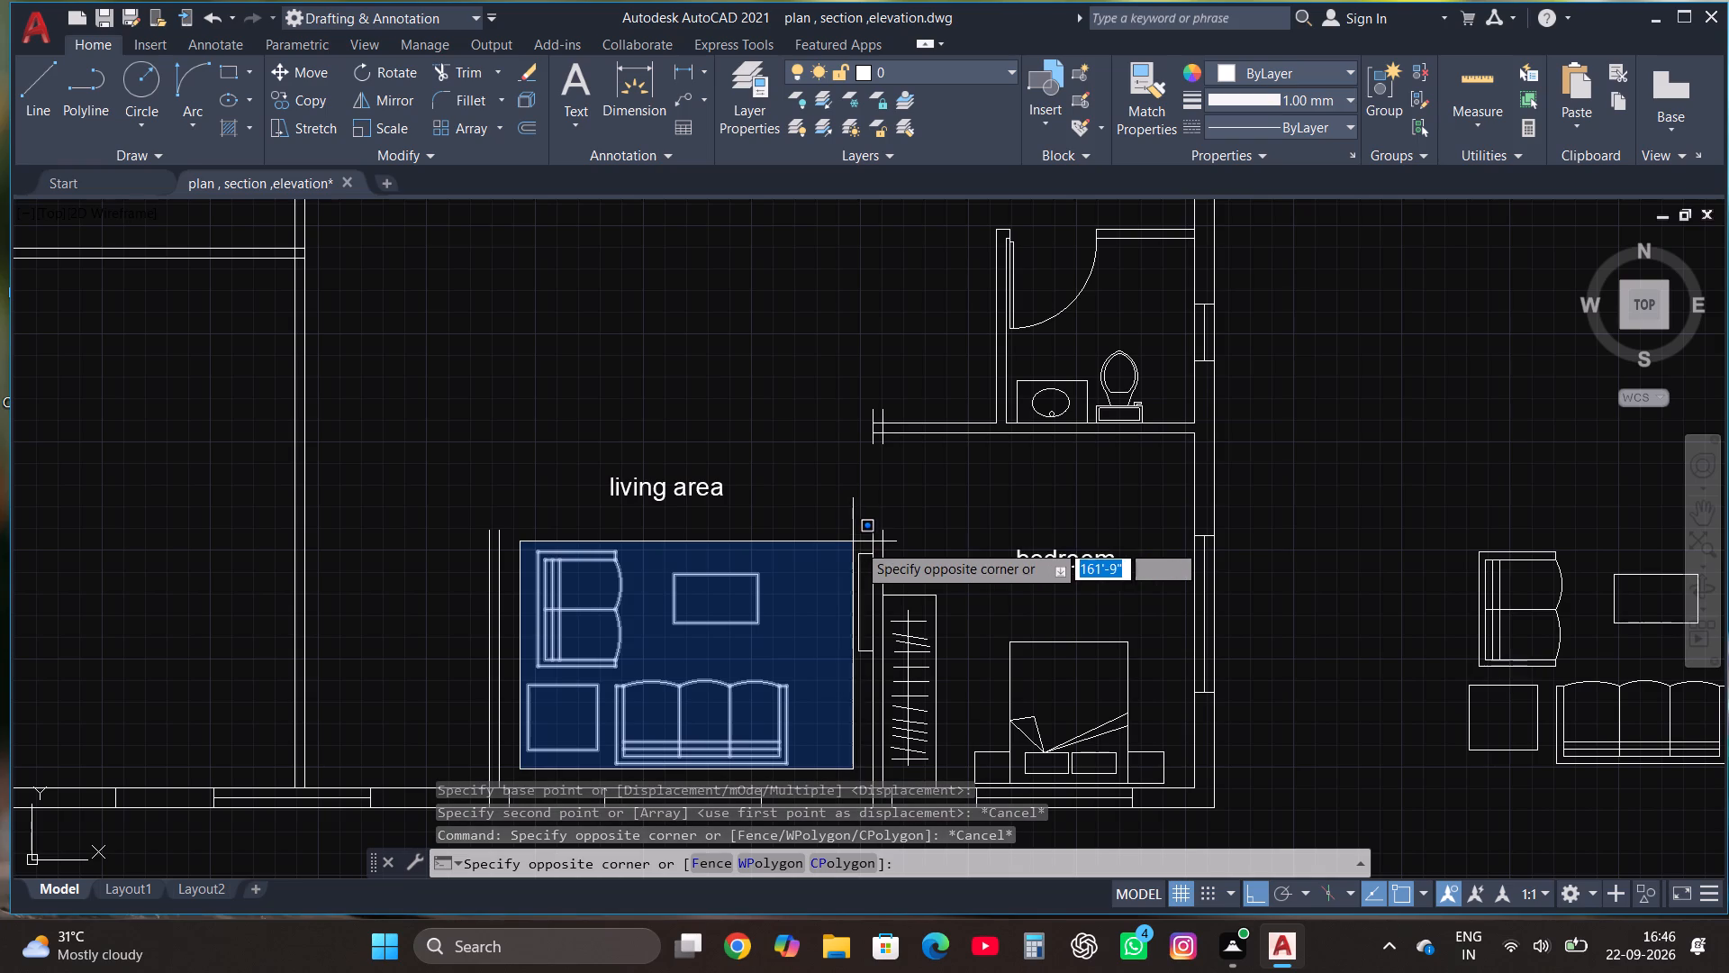
pyautogui.click(873, 546)
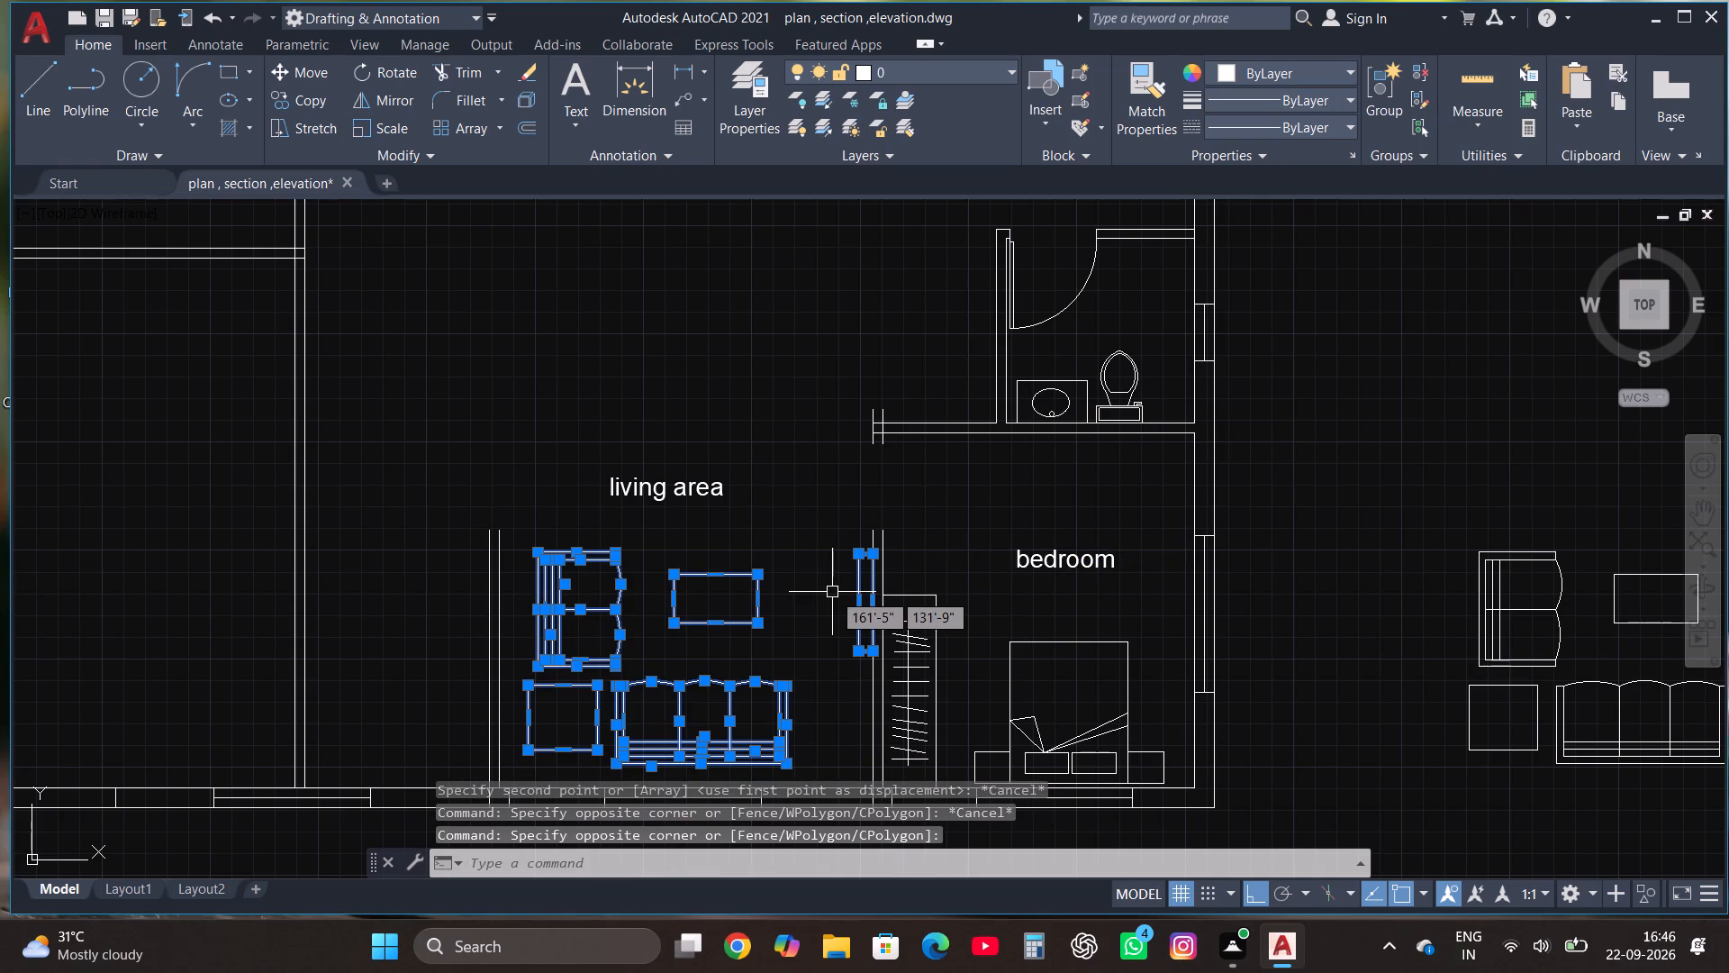
pyautogui.press('Delete')
# Delete the unmirrored furniture copy east of the plan, keeping the mirrored set.
pyautogui.scroll(-2, 758, 588)
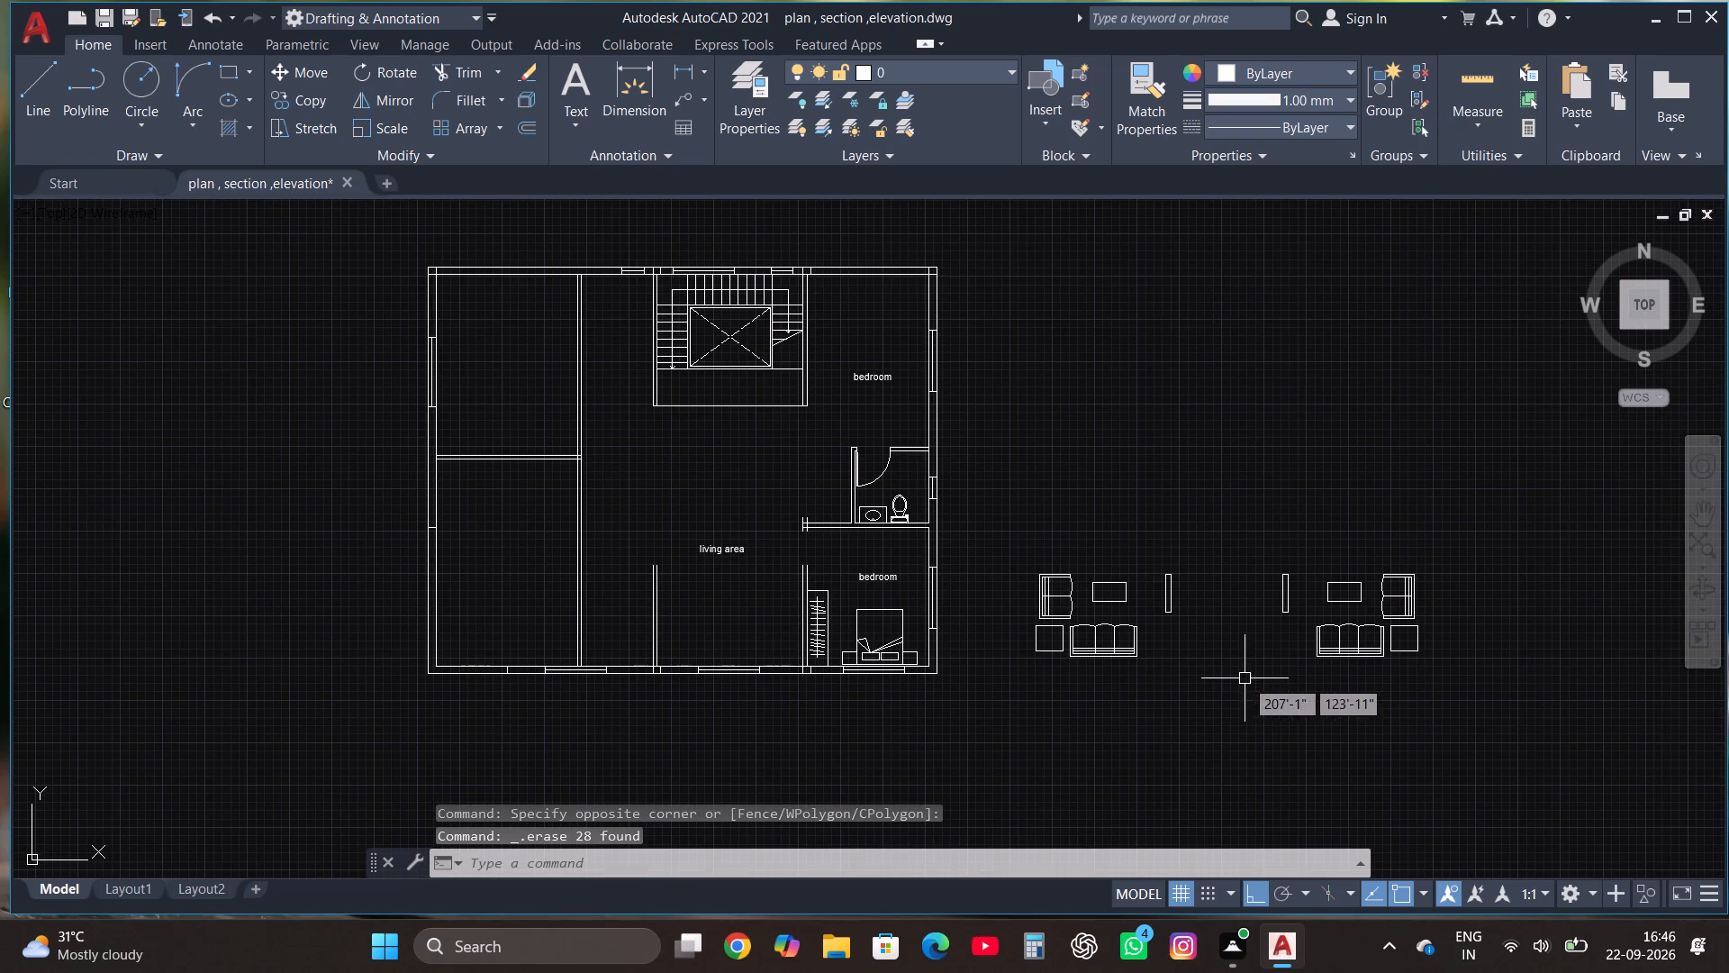
pyautogui.click(1009, 702)
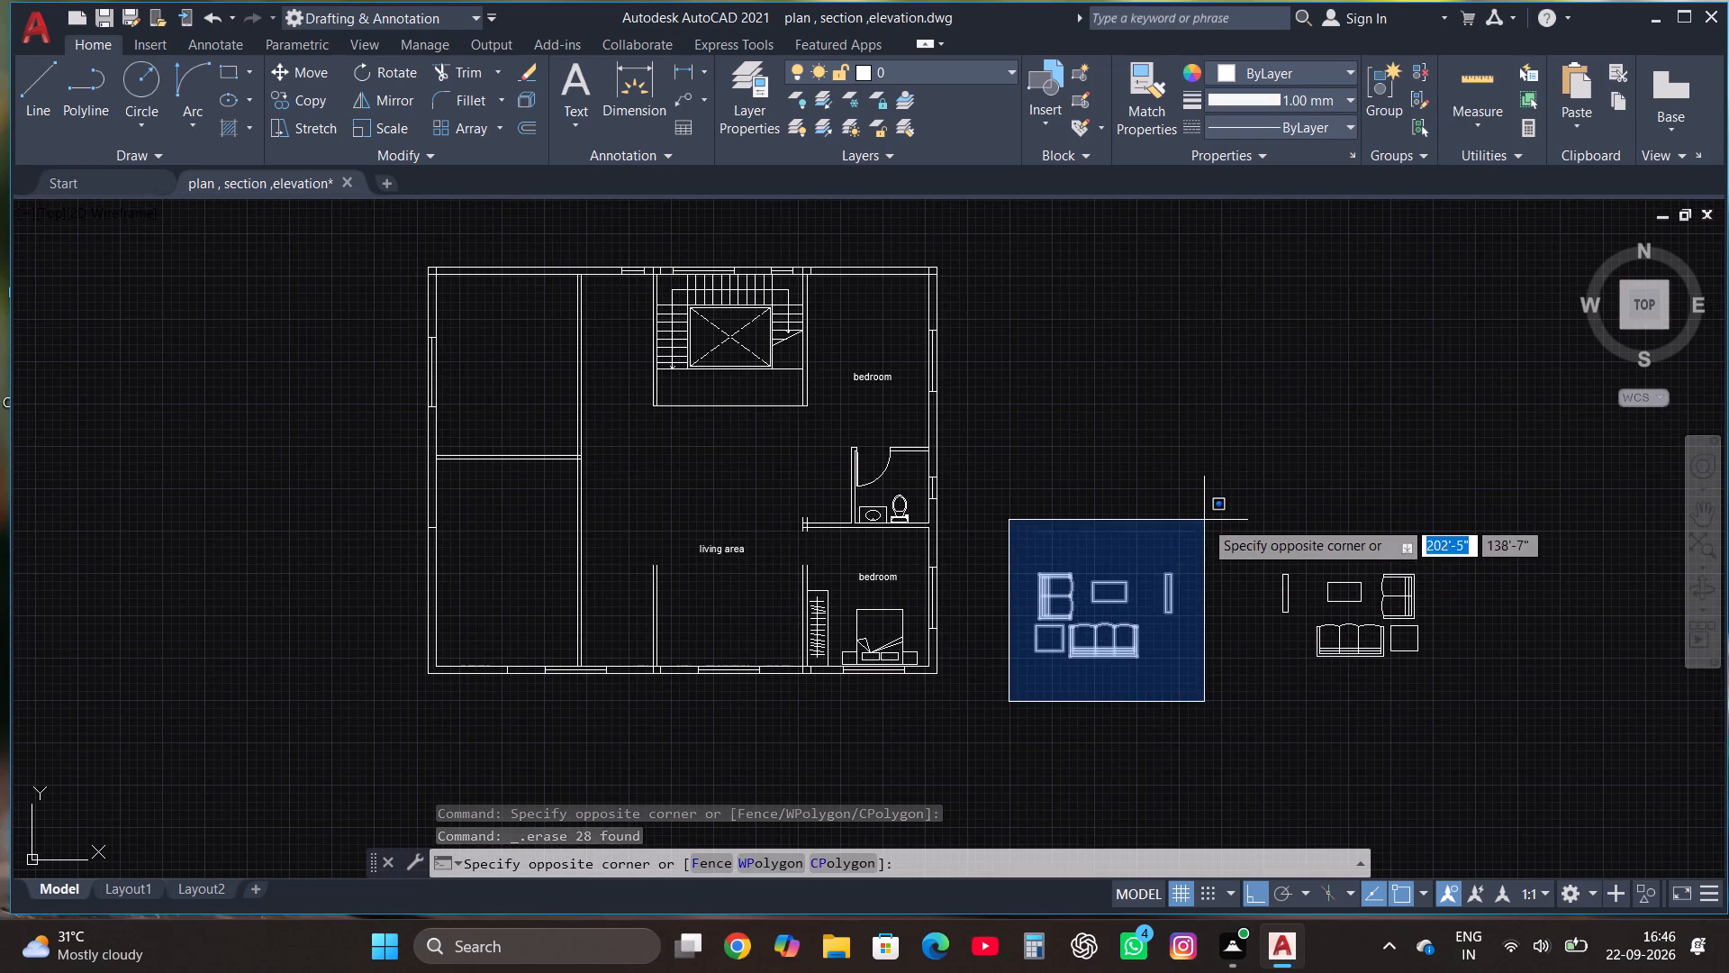
pyautogui.click(1204, 520)
pyautogui.press('Delete')
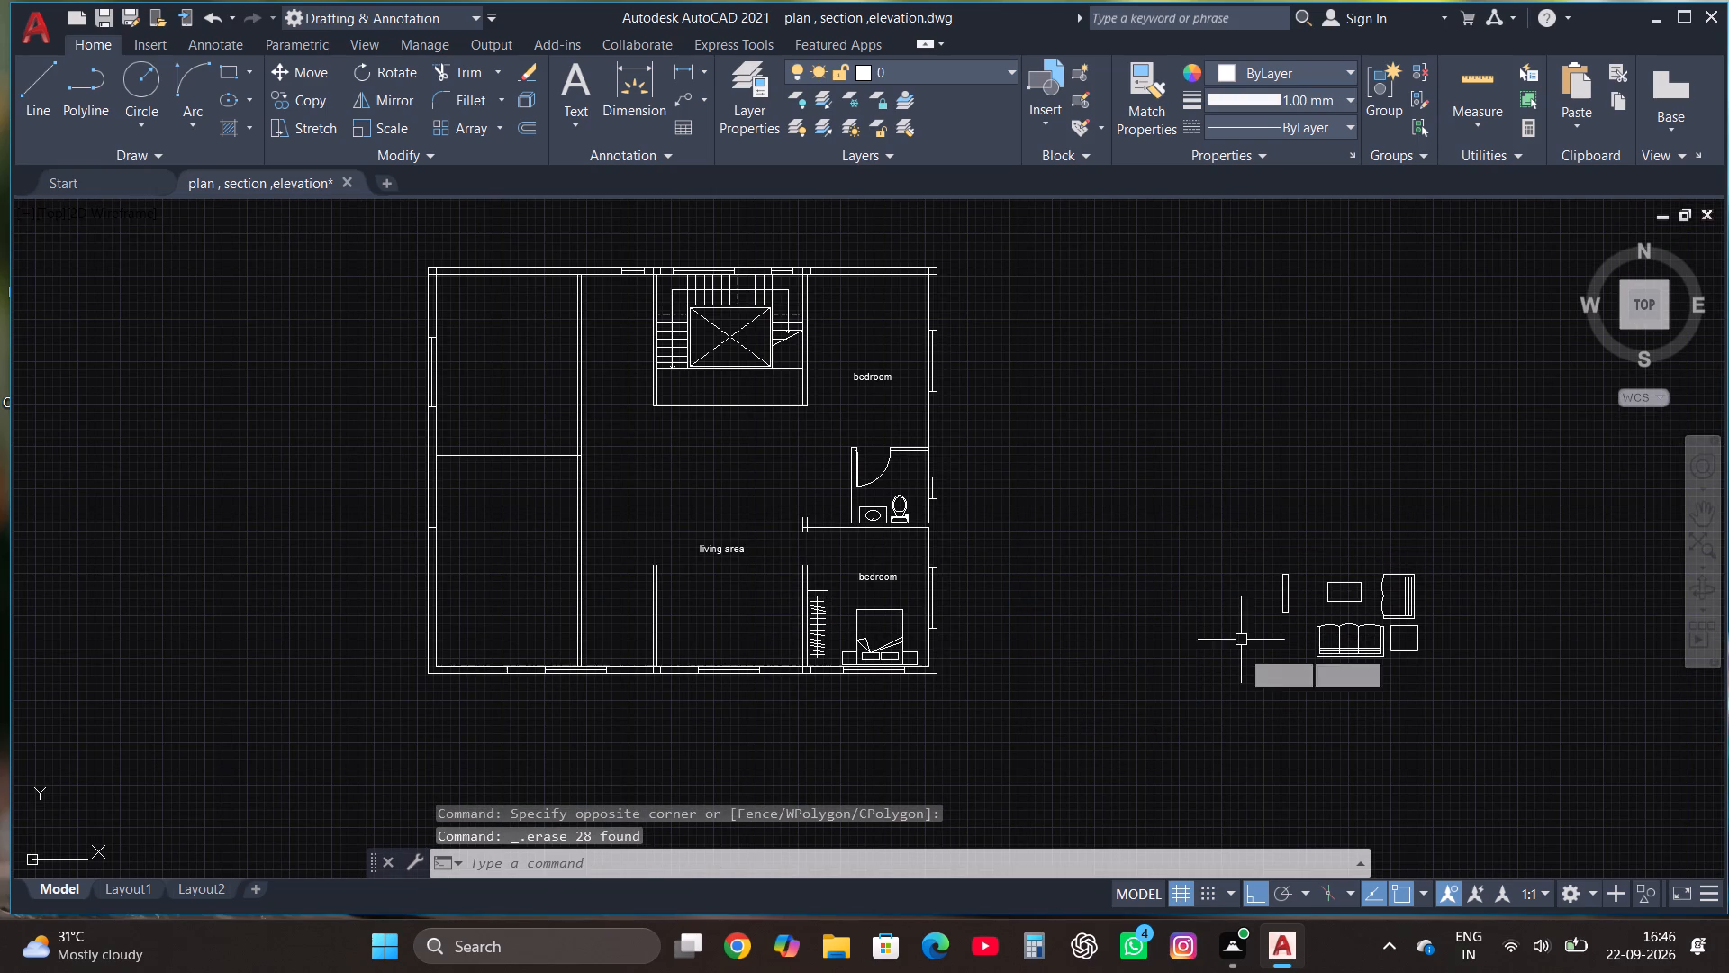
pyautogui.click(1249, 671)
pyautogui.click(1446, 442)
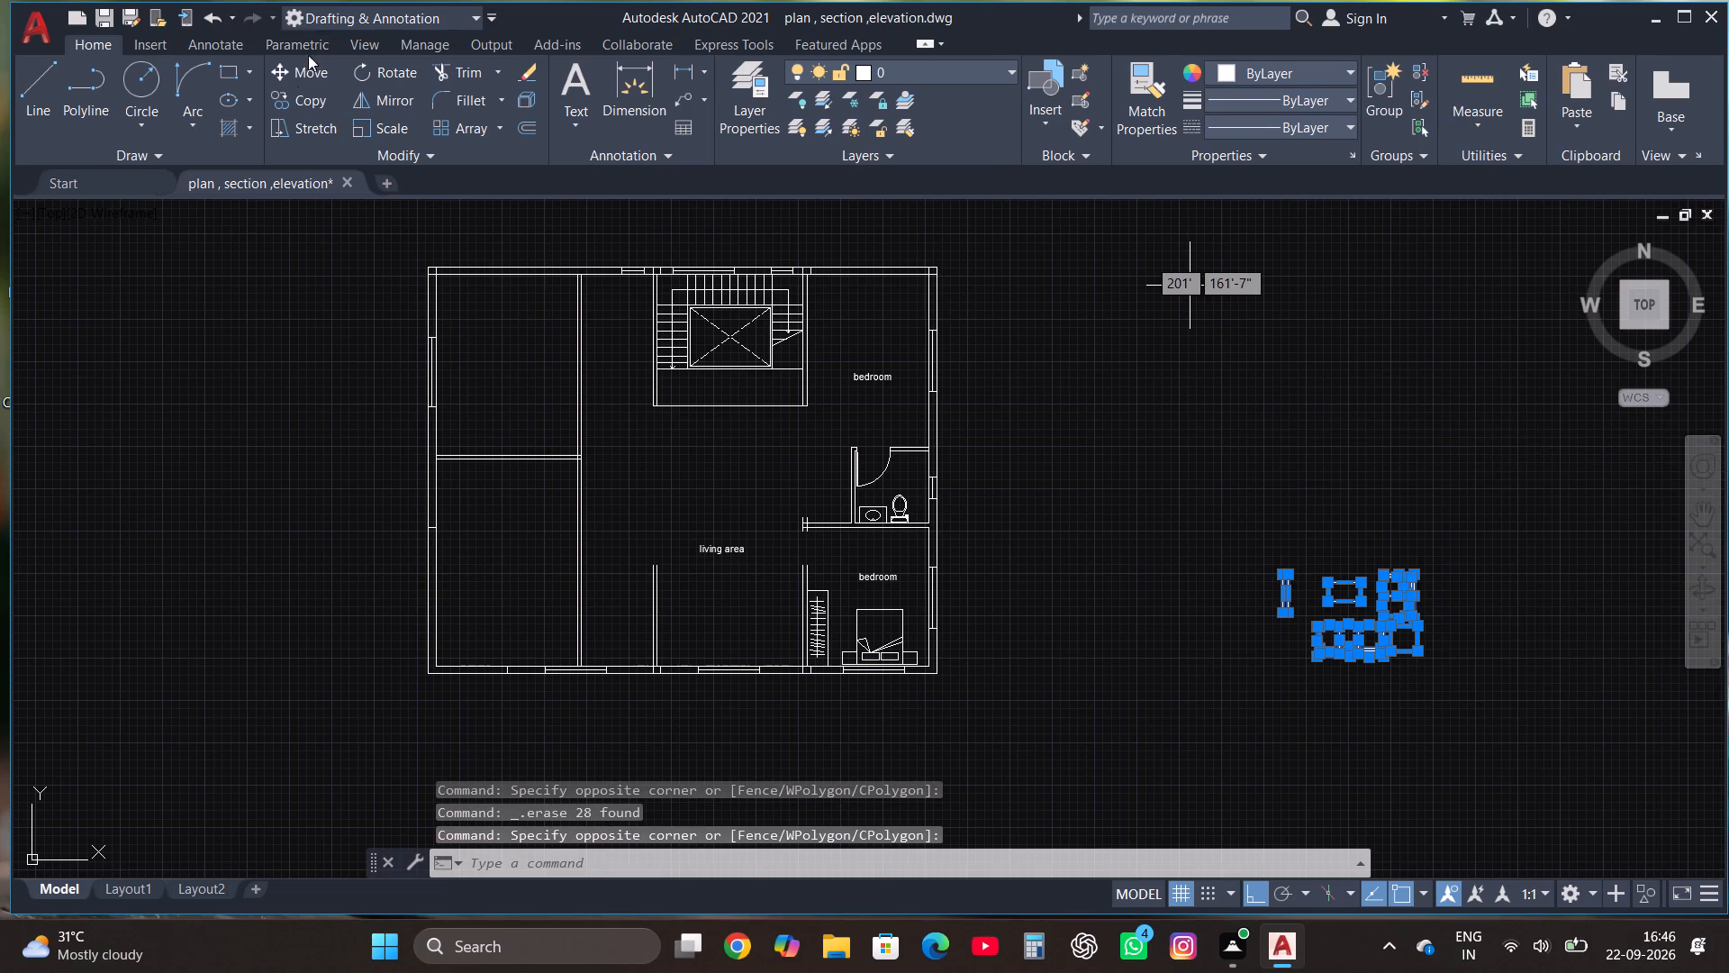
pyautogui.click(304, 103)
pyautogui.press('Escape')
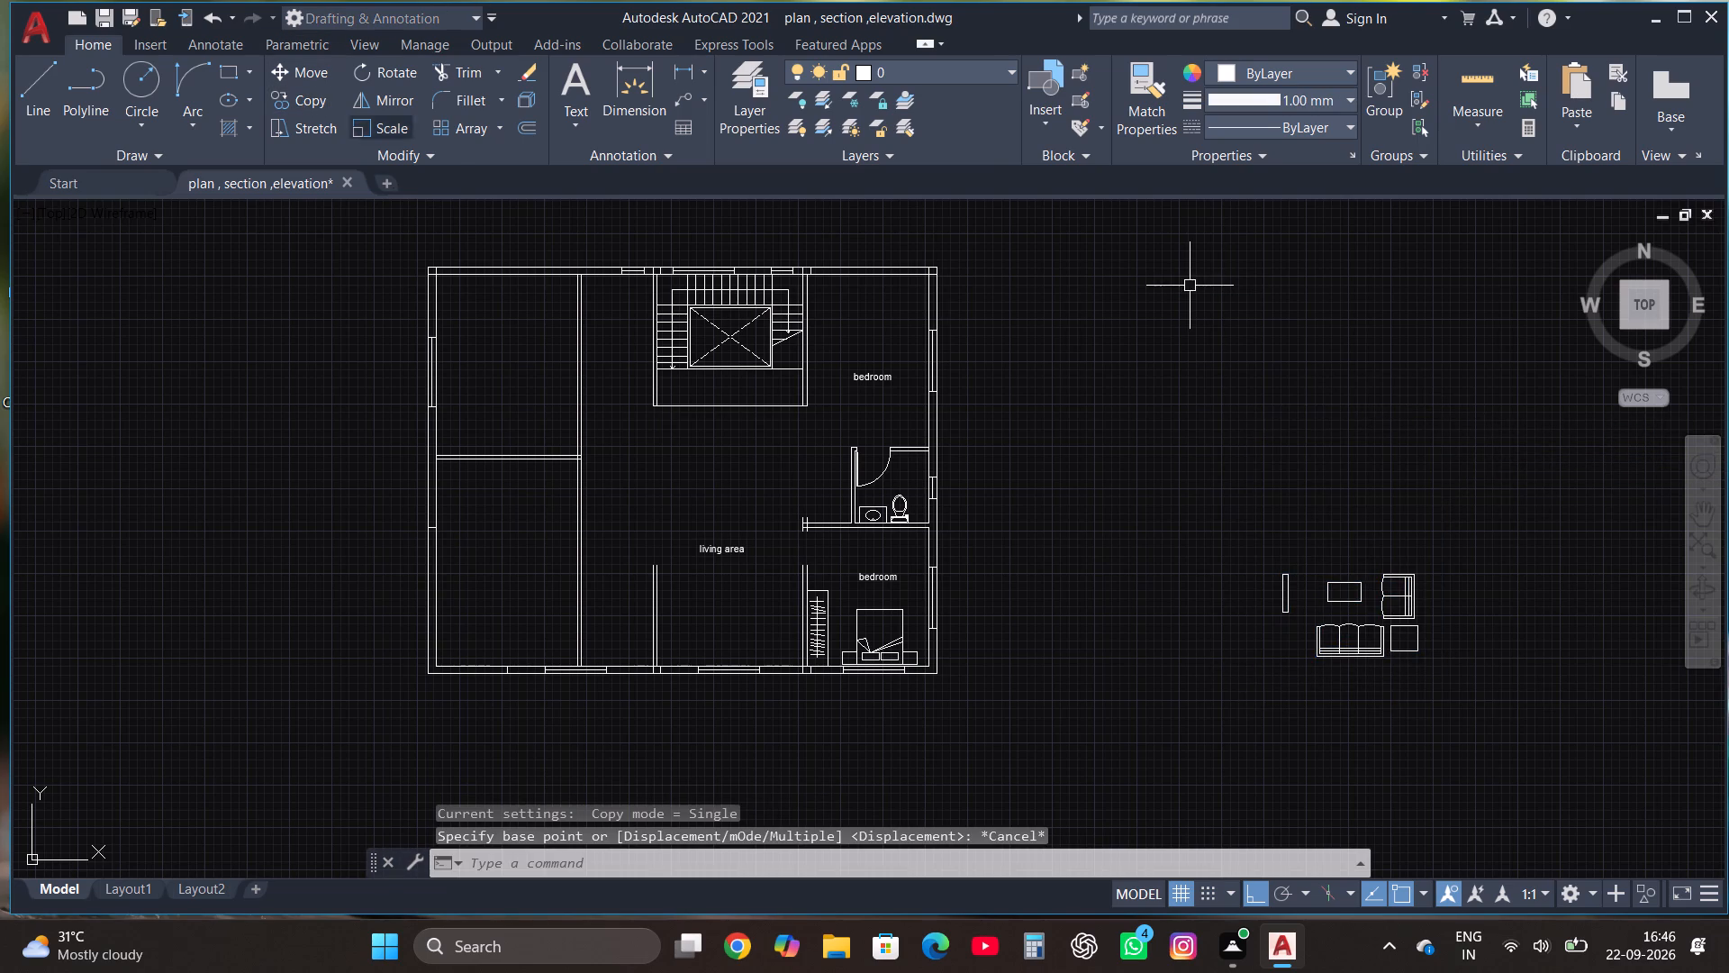
# Move the mirrored furniture set into the living area, placing its wall unit against the room's west wall, with Ortho off.
pyautogui.click(1145, 714)
pyautogui.click(1451, 528)
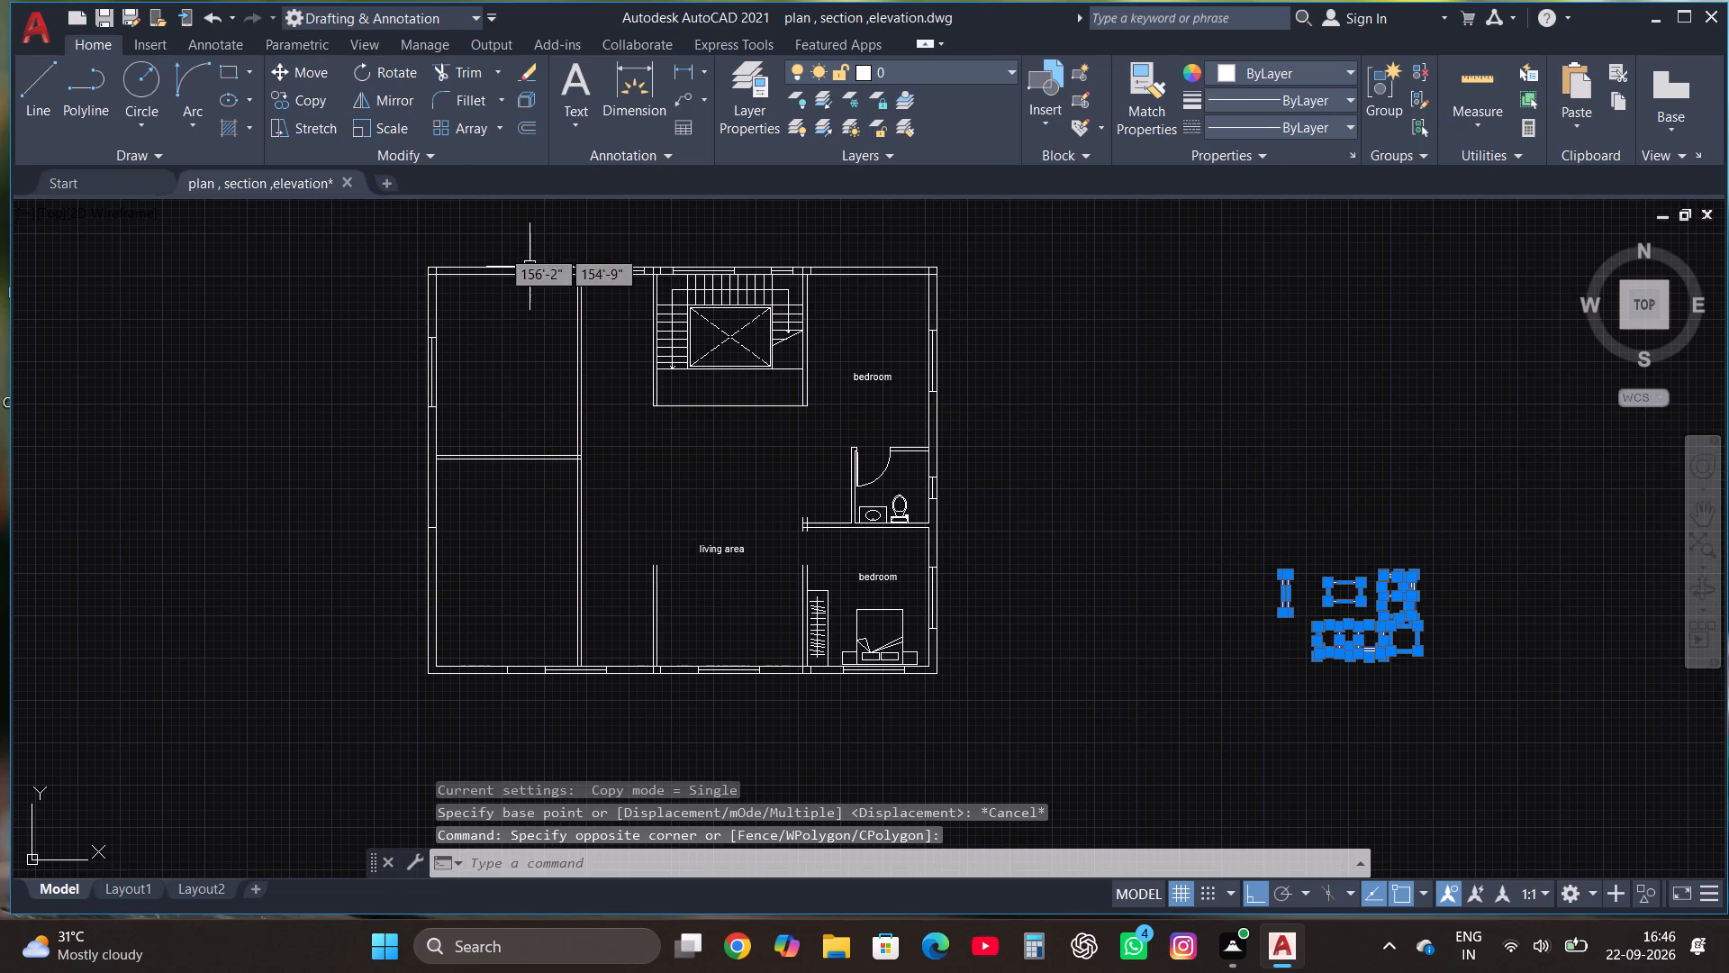
pyautogui.click(303, 78)
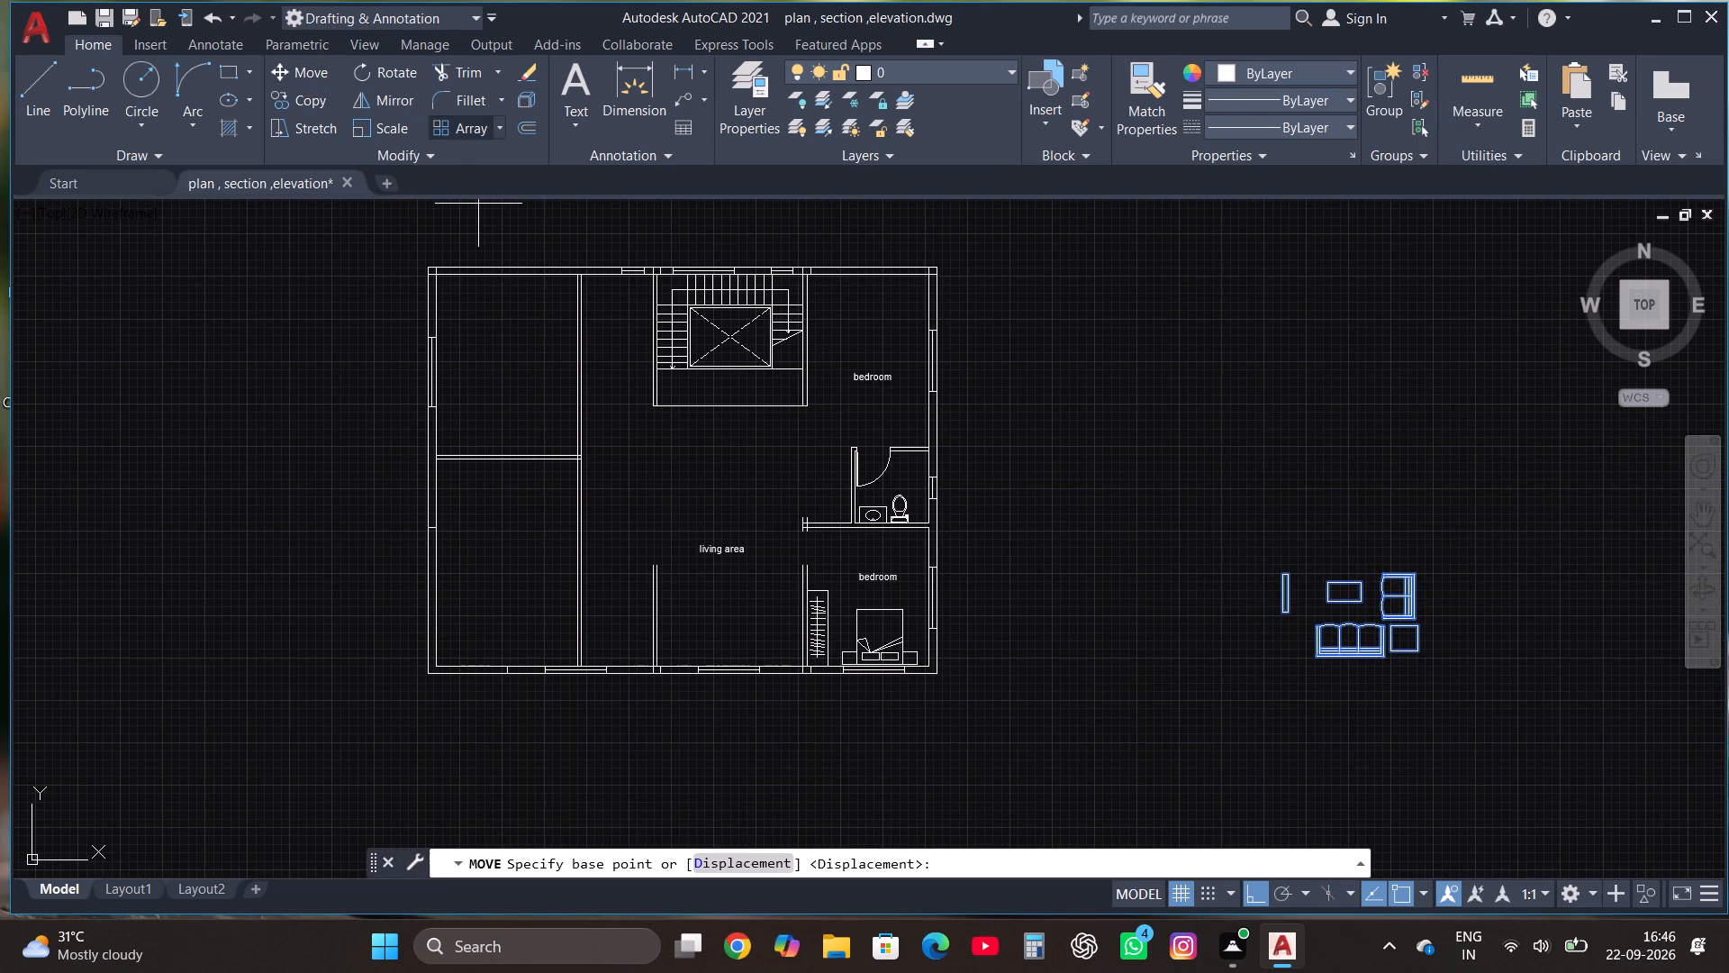
pyautogui.scroll(1, 1302, 630)
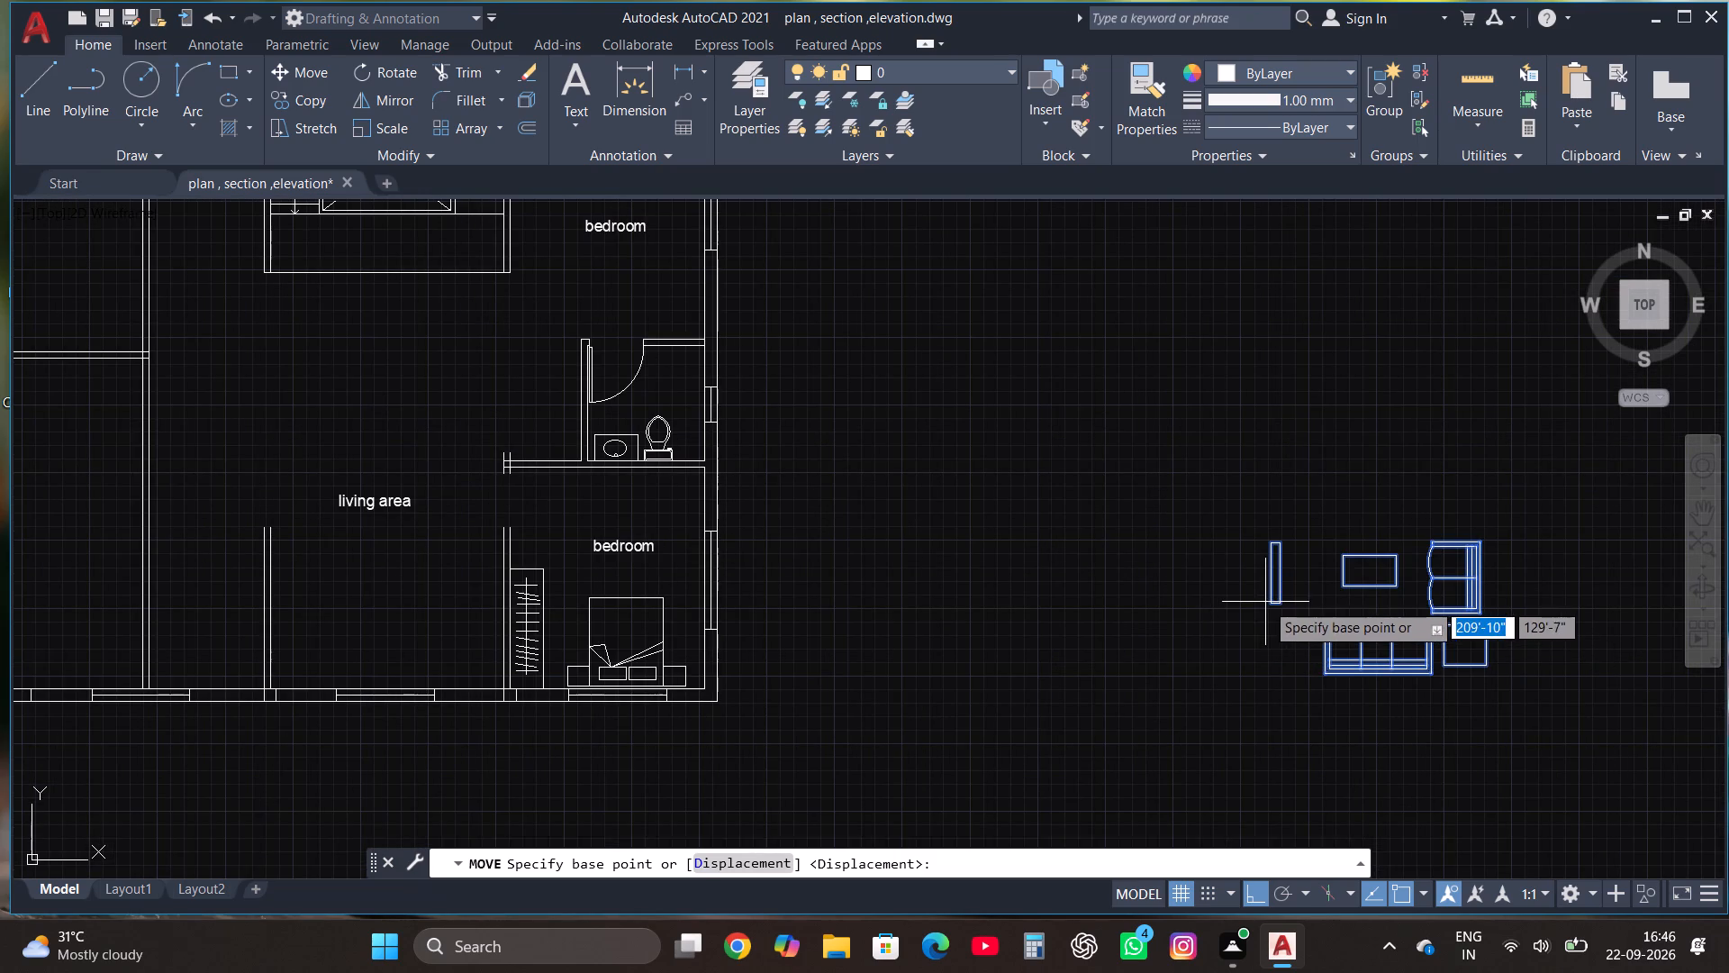
pyautogui.click(1264, 605)
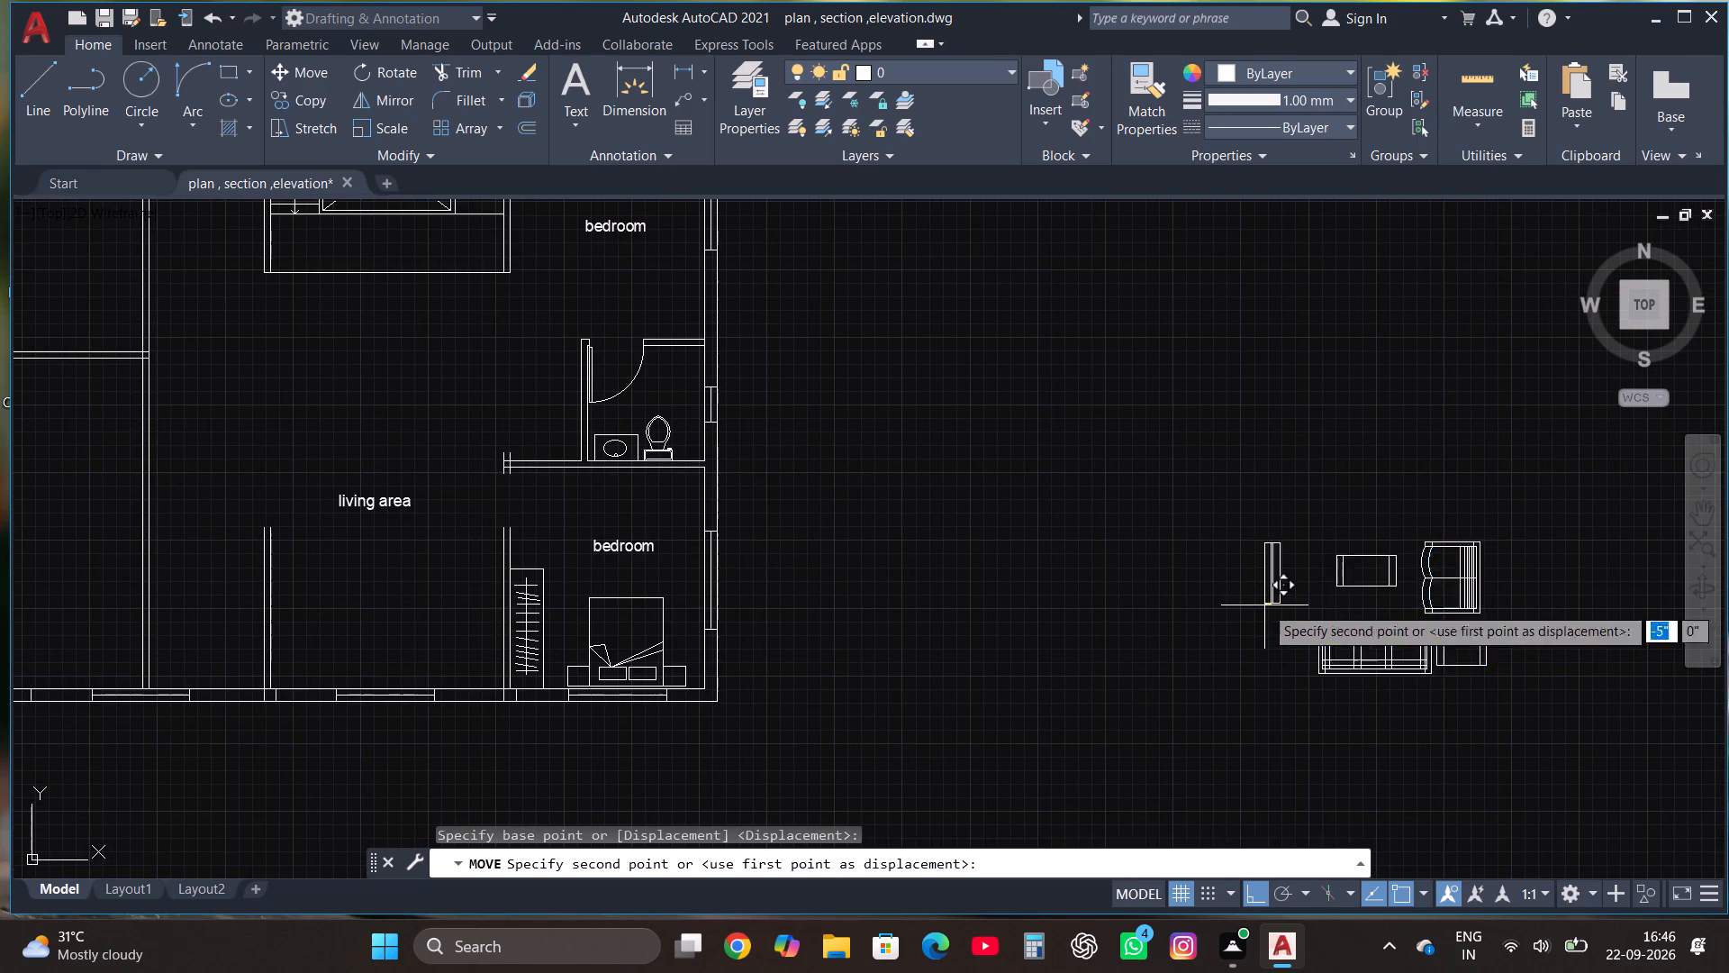
pyautogui.scroll(-1, 1273, 652)
pyautogui.scroll(1, 647, 641)
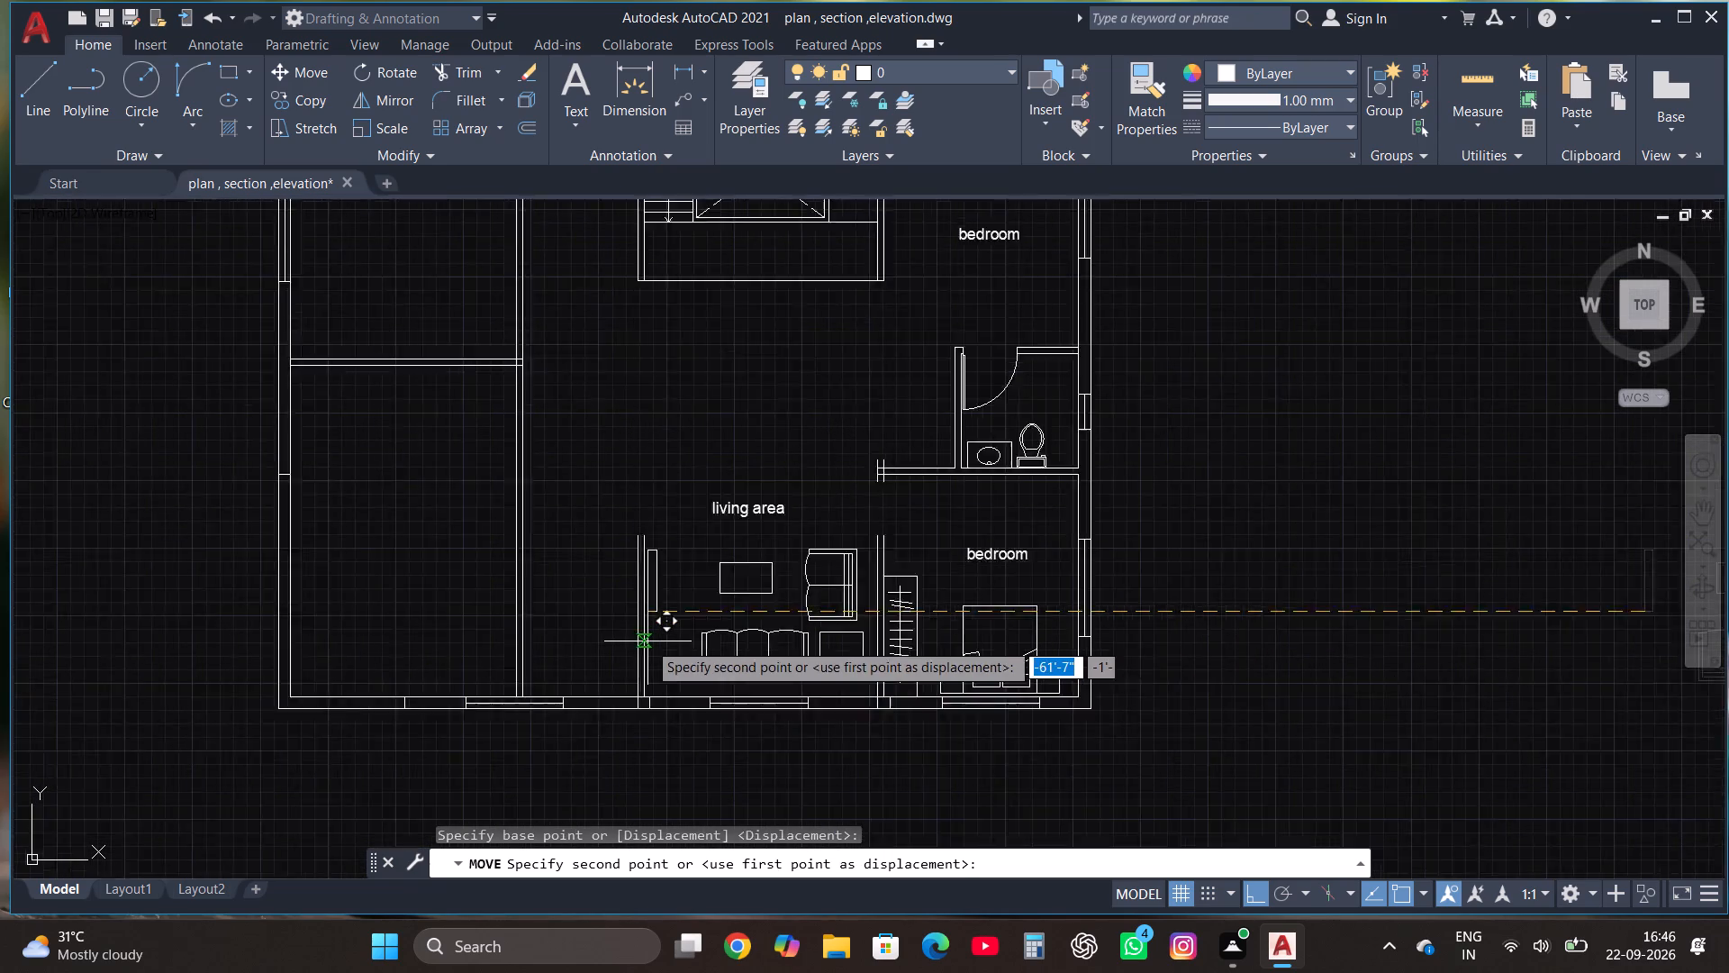
pyautogui.scroll(1, 647, 641)
pyautogui.press('F8')
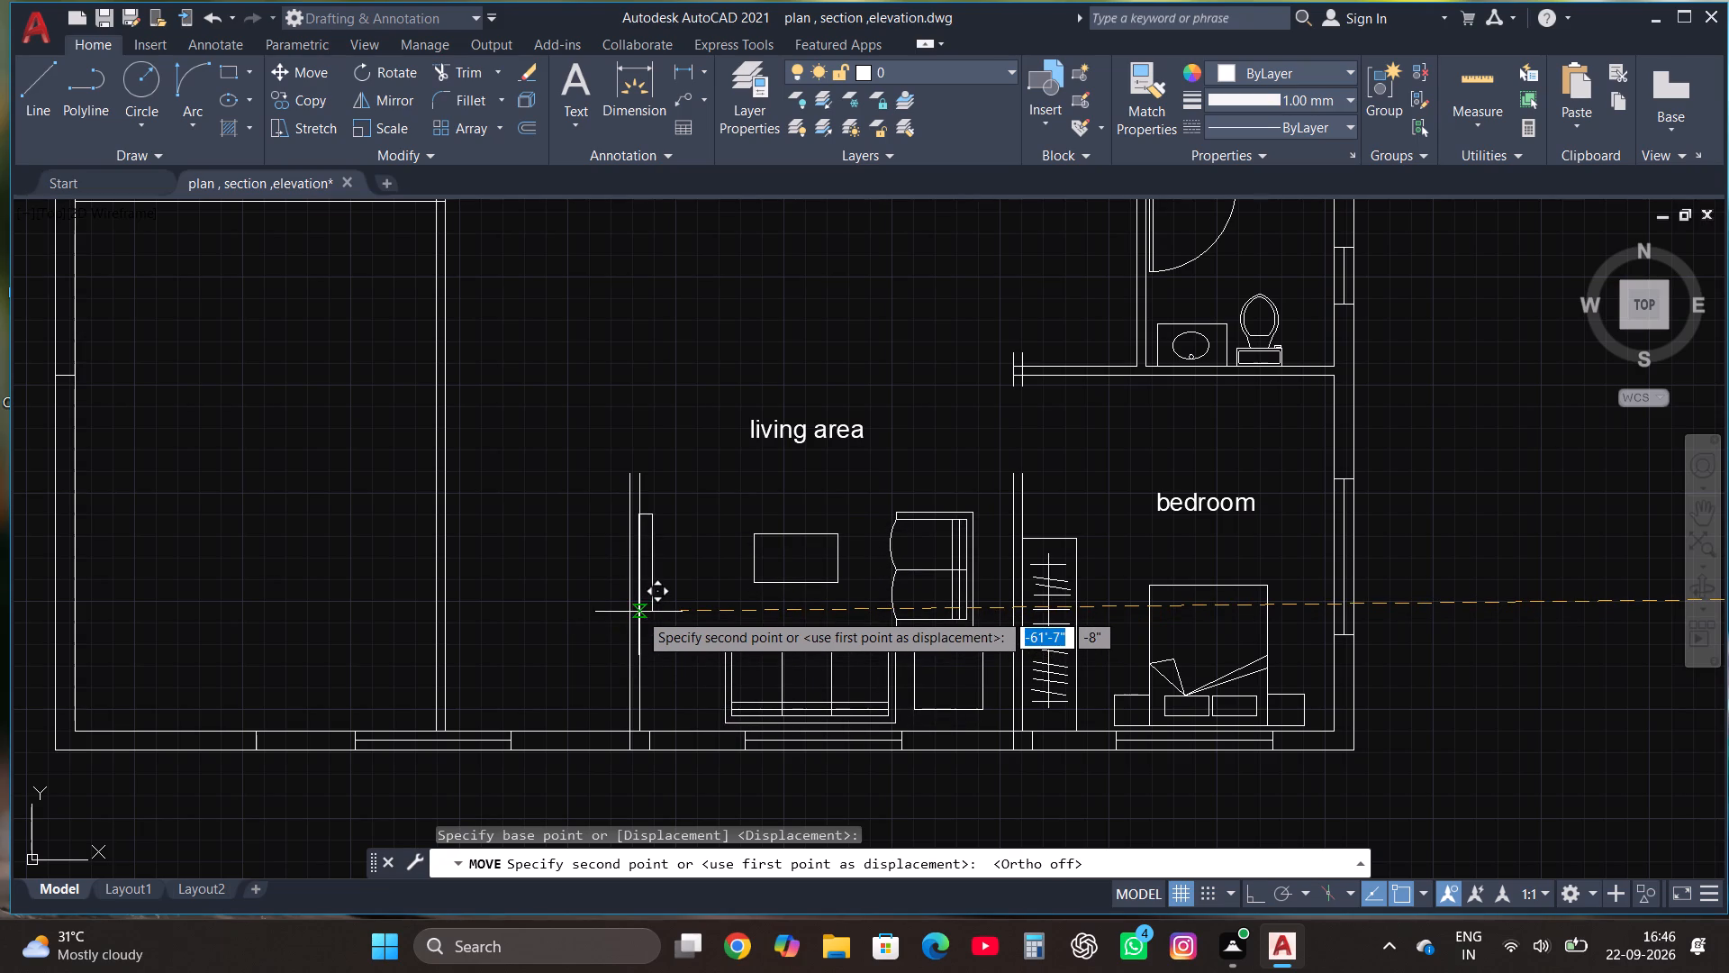
pyautogui.click(638, 605)
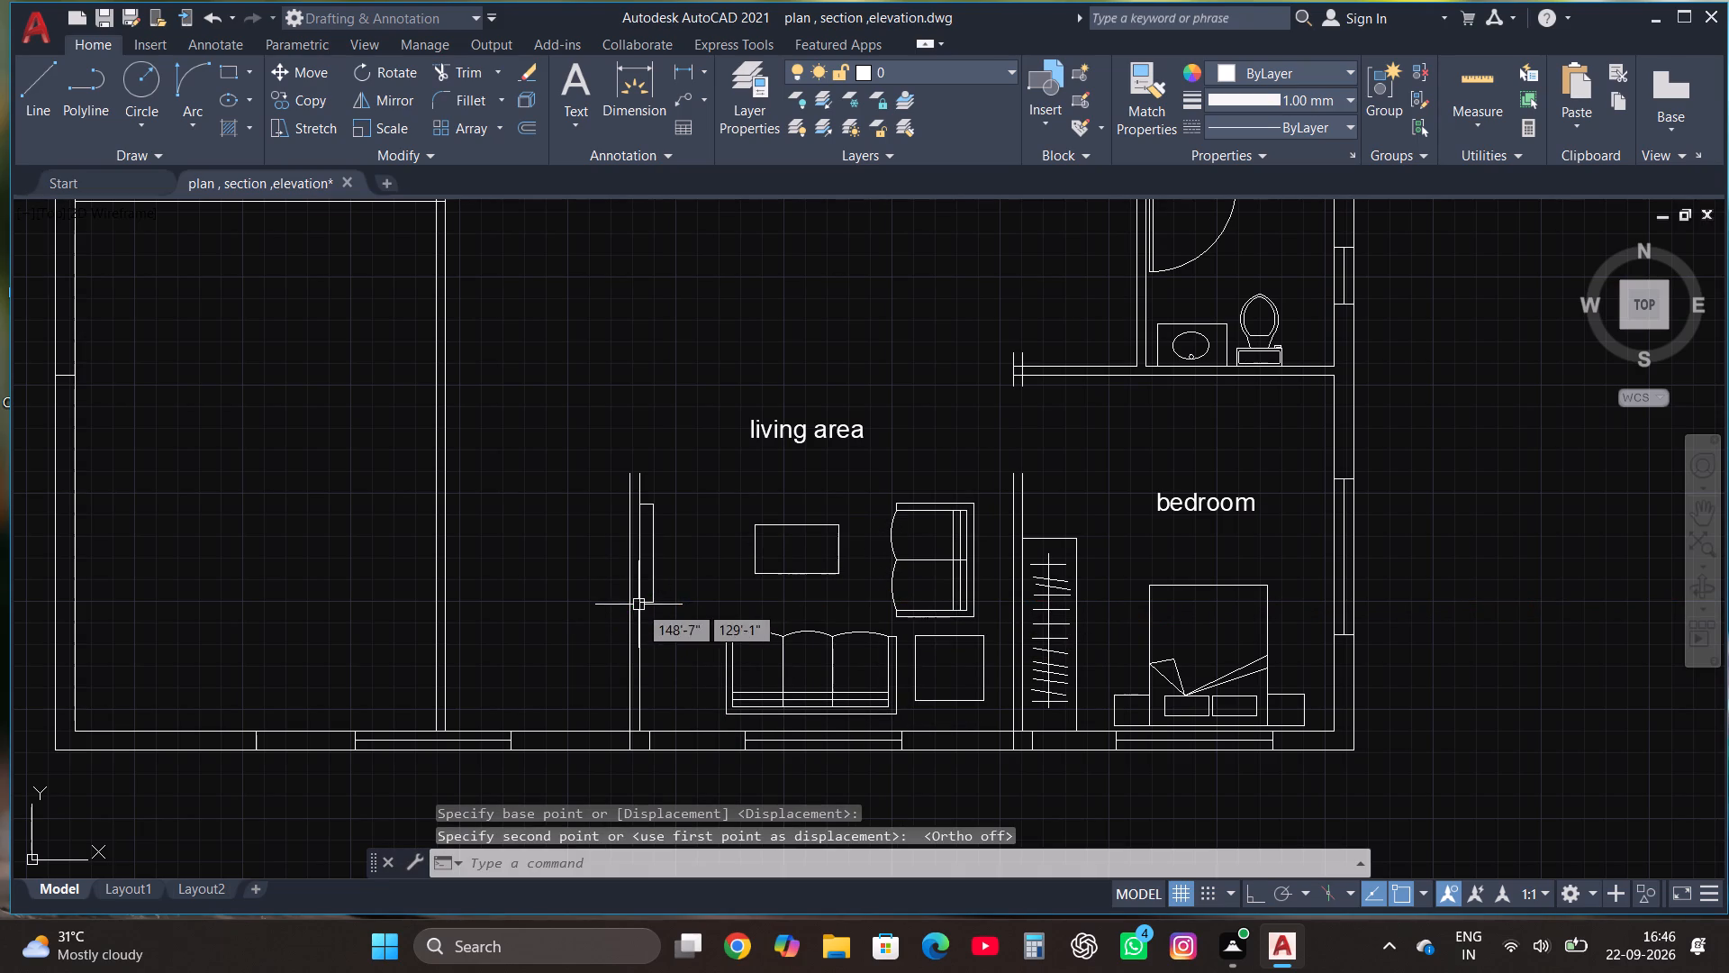
# With Ortho on, draw two vertical lines about 15'-8" long joining the living area's east wall to the stairwell's southeast corner.
pyautogui.scroll(-1, 967, 598)
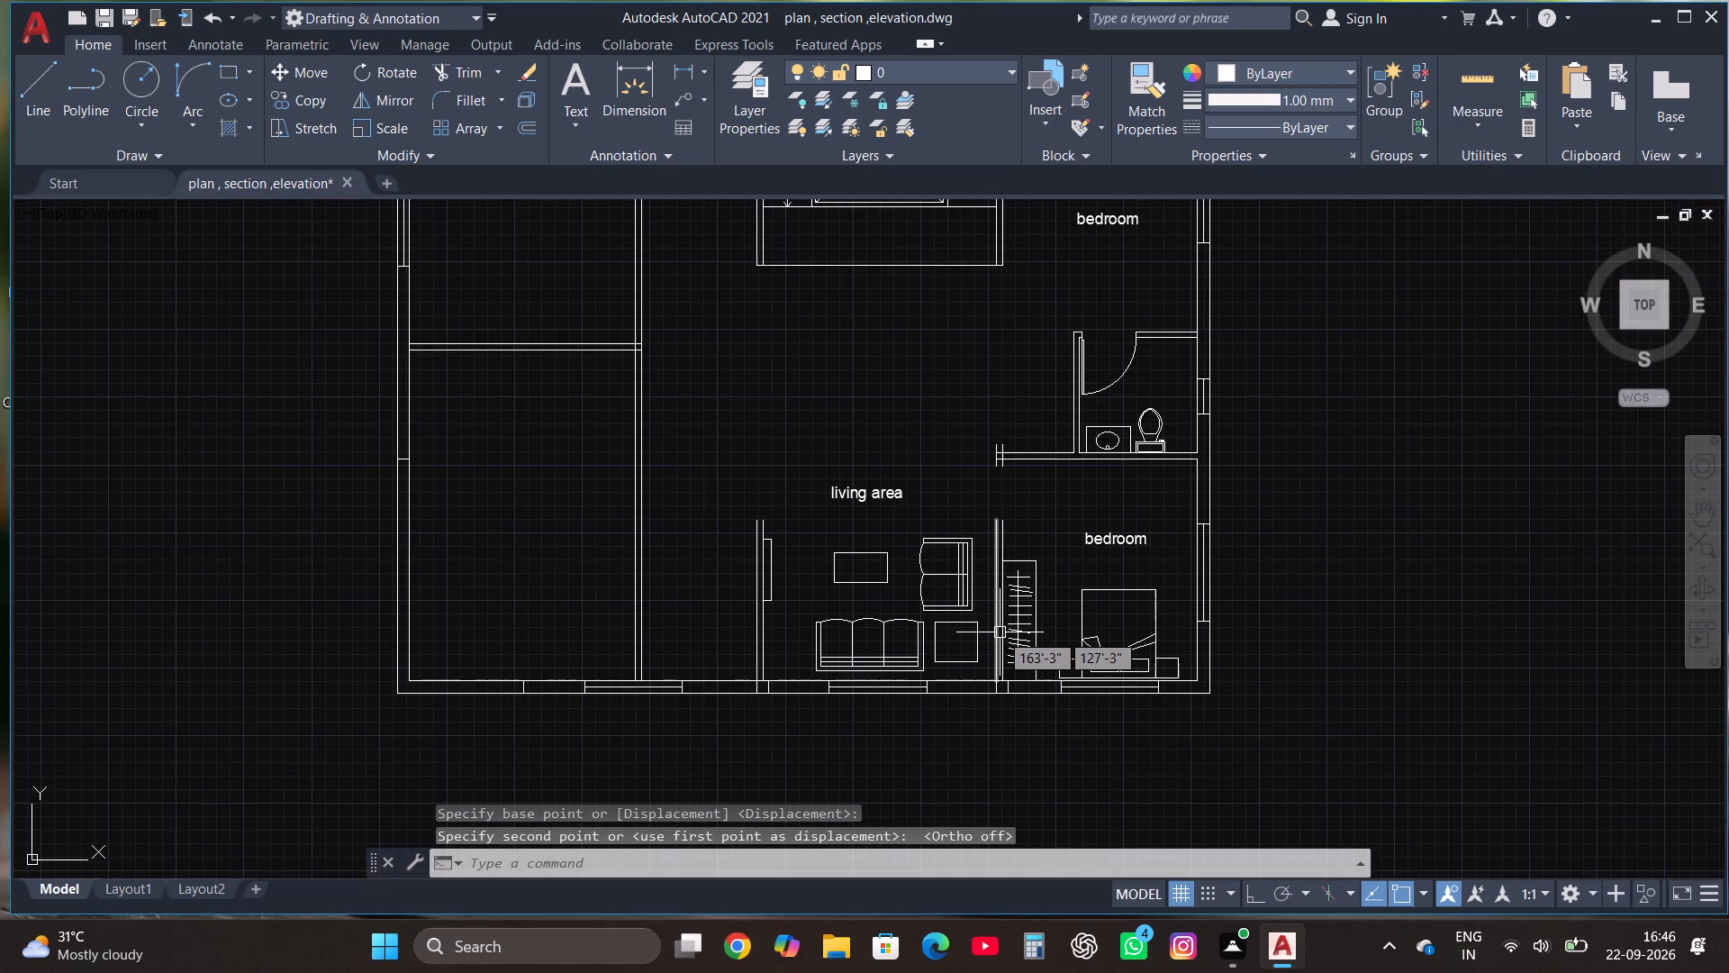
pyautogui.scroll(-1, 976, 705)
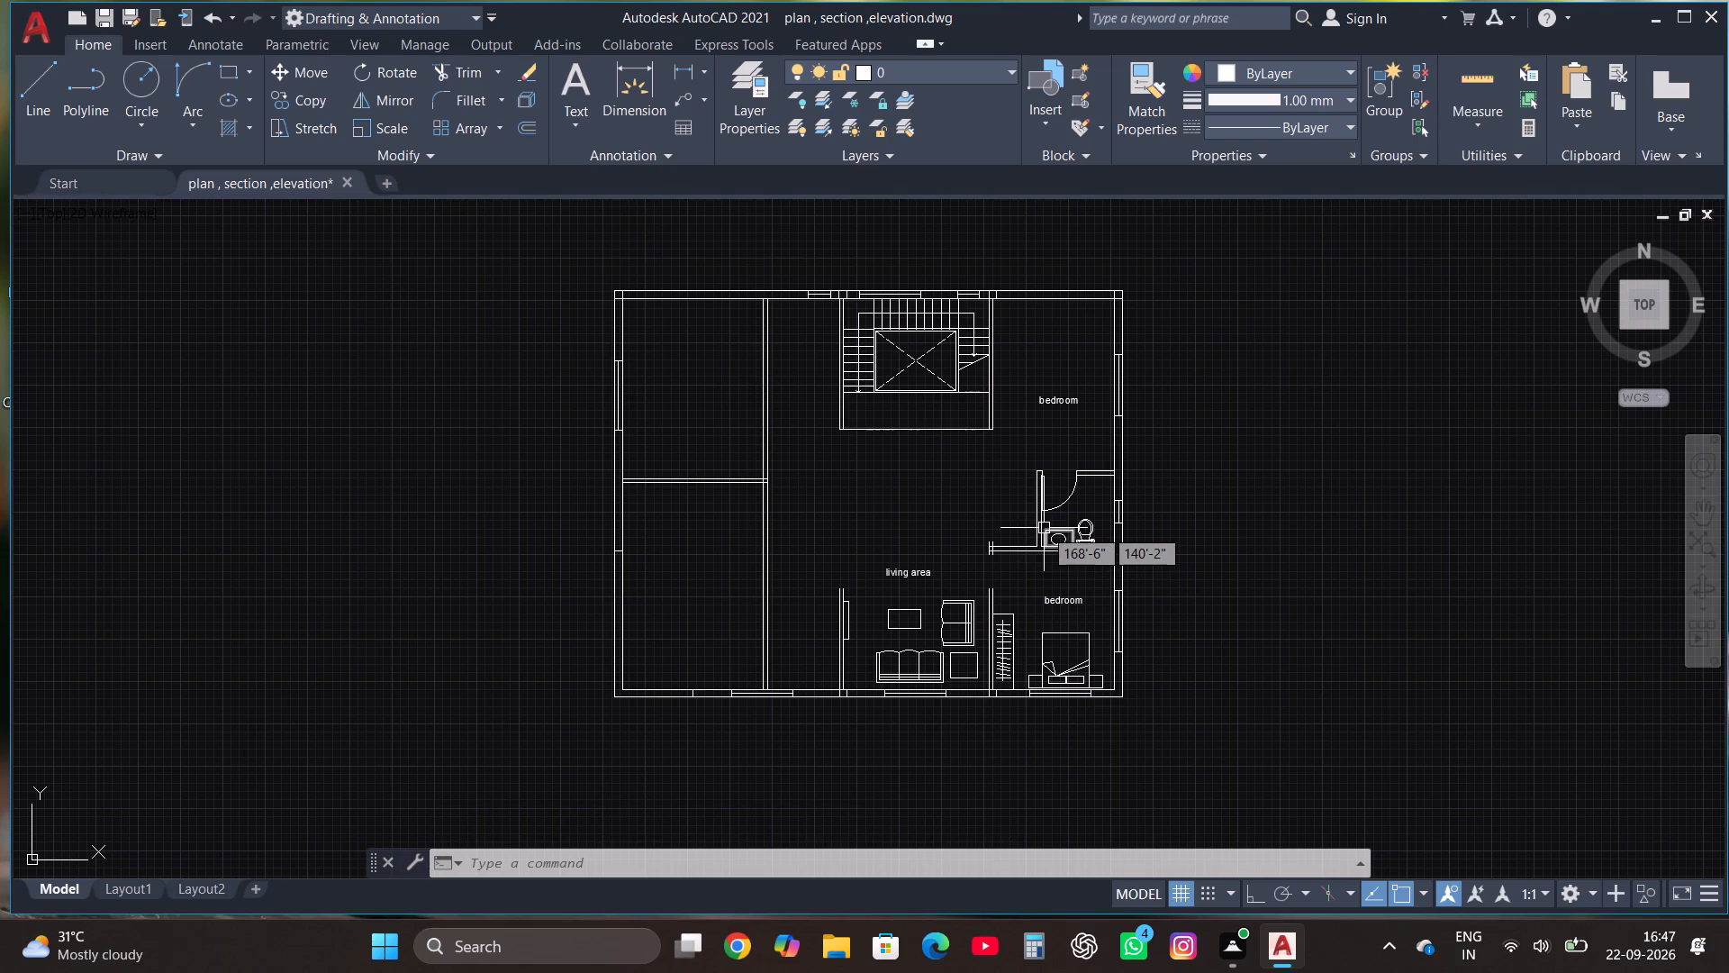
pyautogui.scroll(1, 1056, 503)
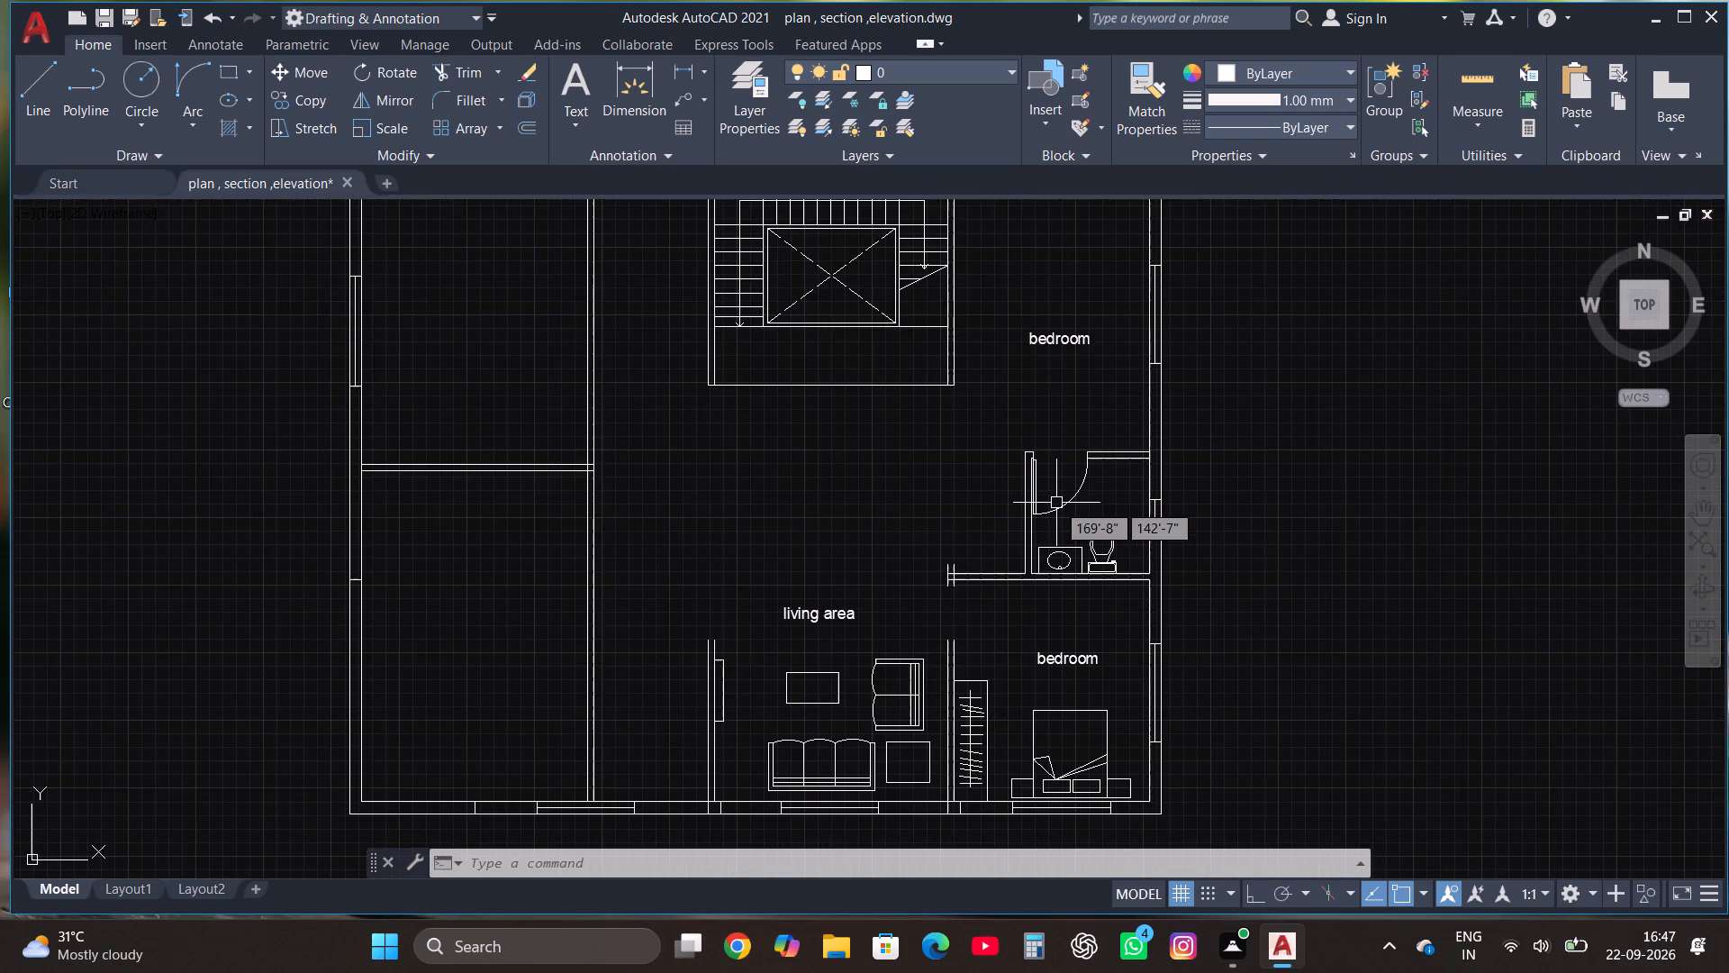
pyautogui.scroll(1, 1005, 608)
pyautogui.click(32, 88)
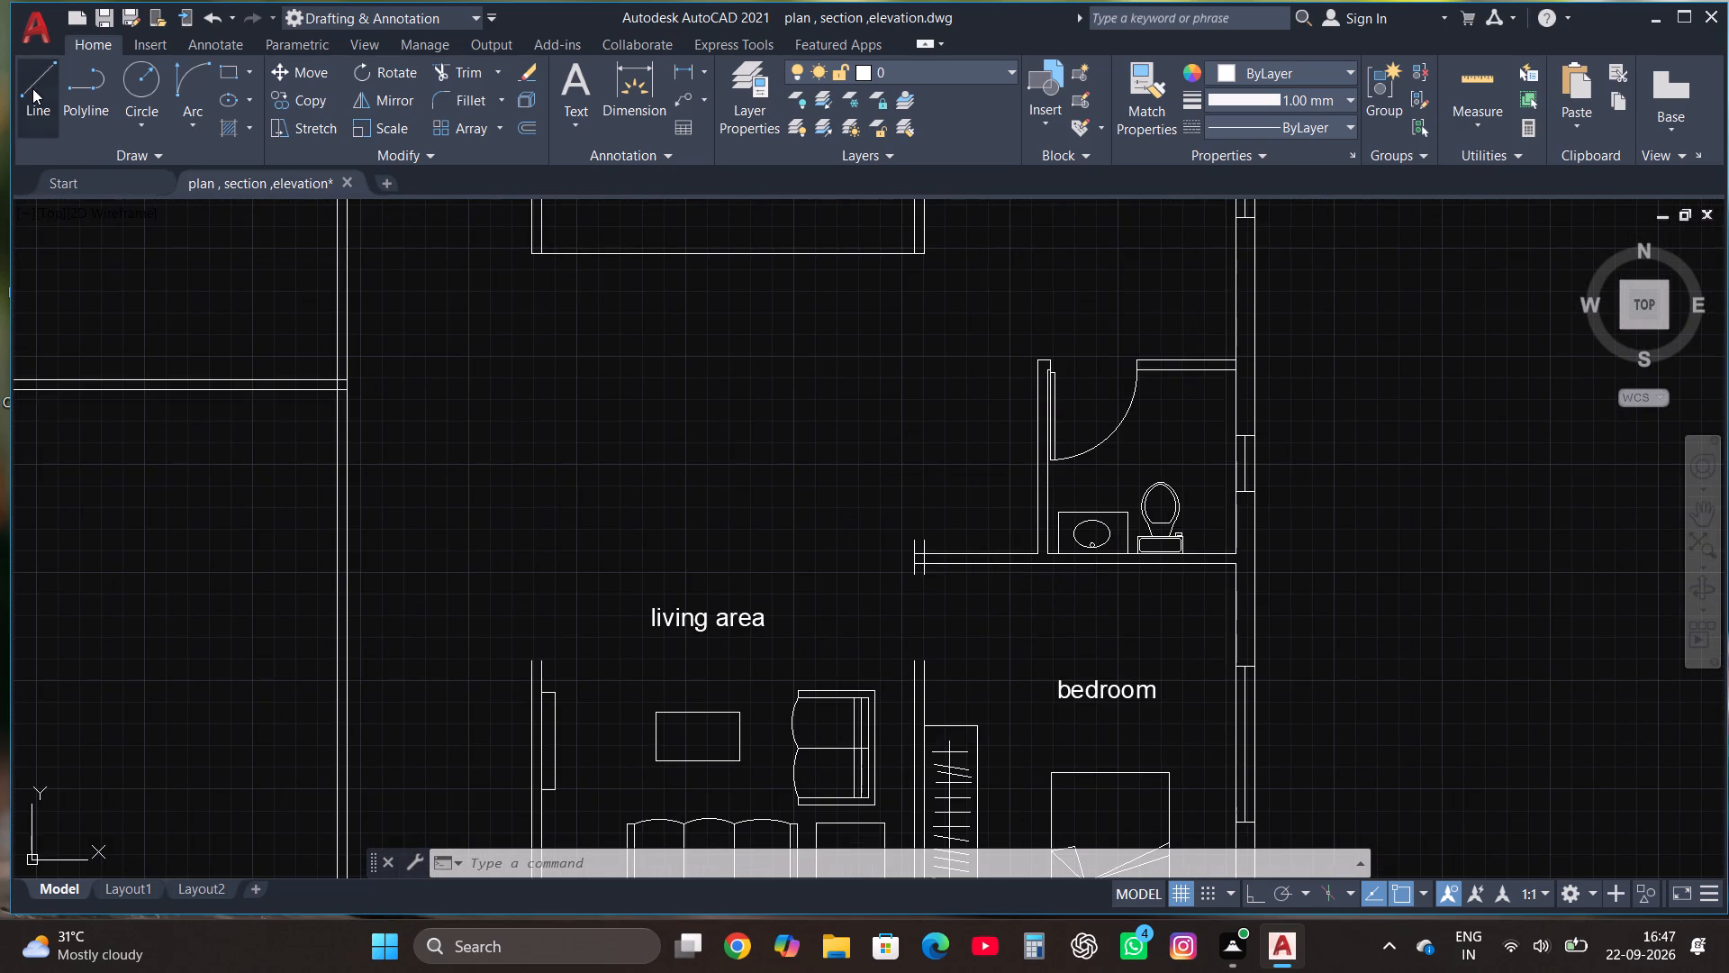
pyautogui.click(912, 664)
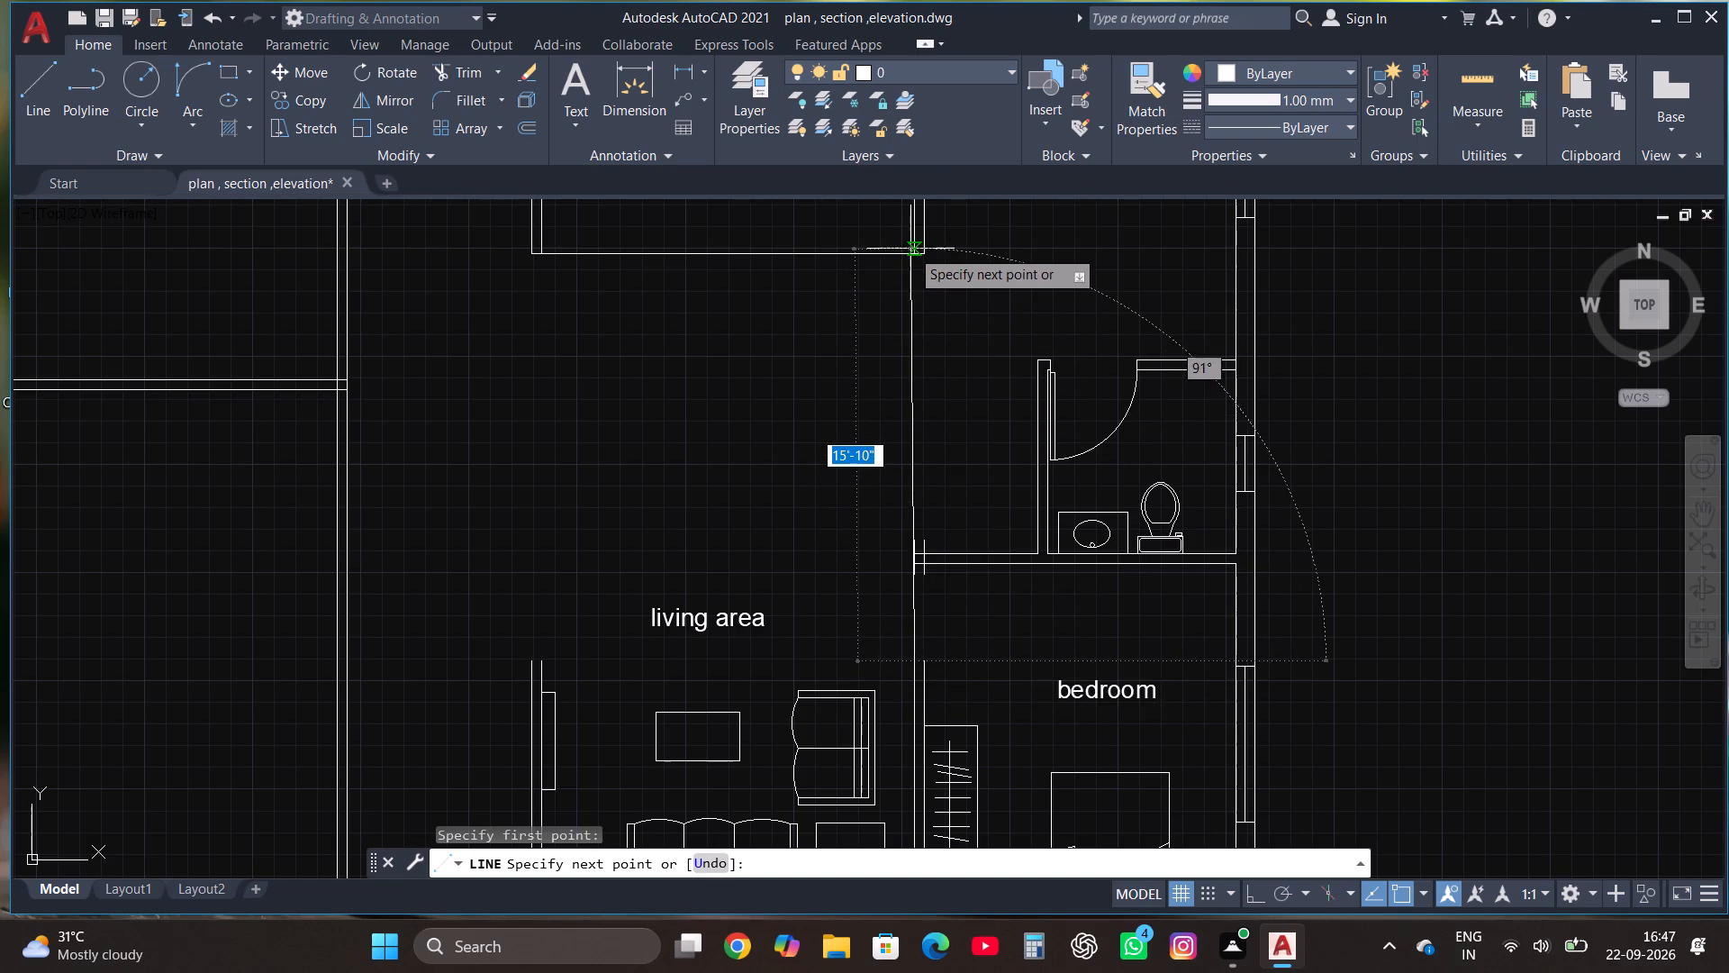
pyautogui.press('F8')
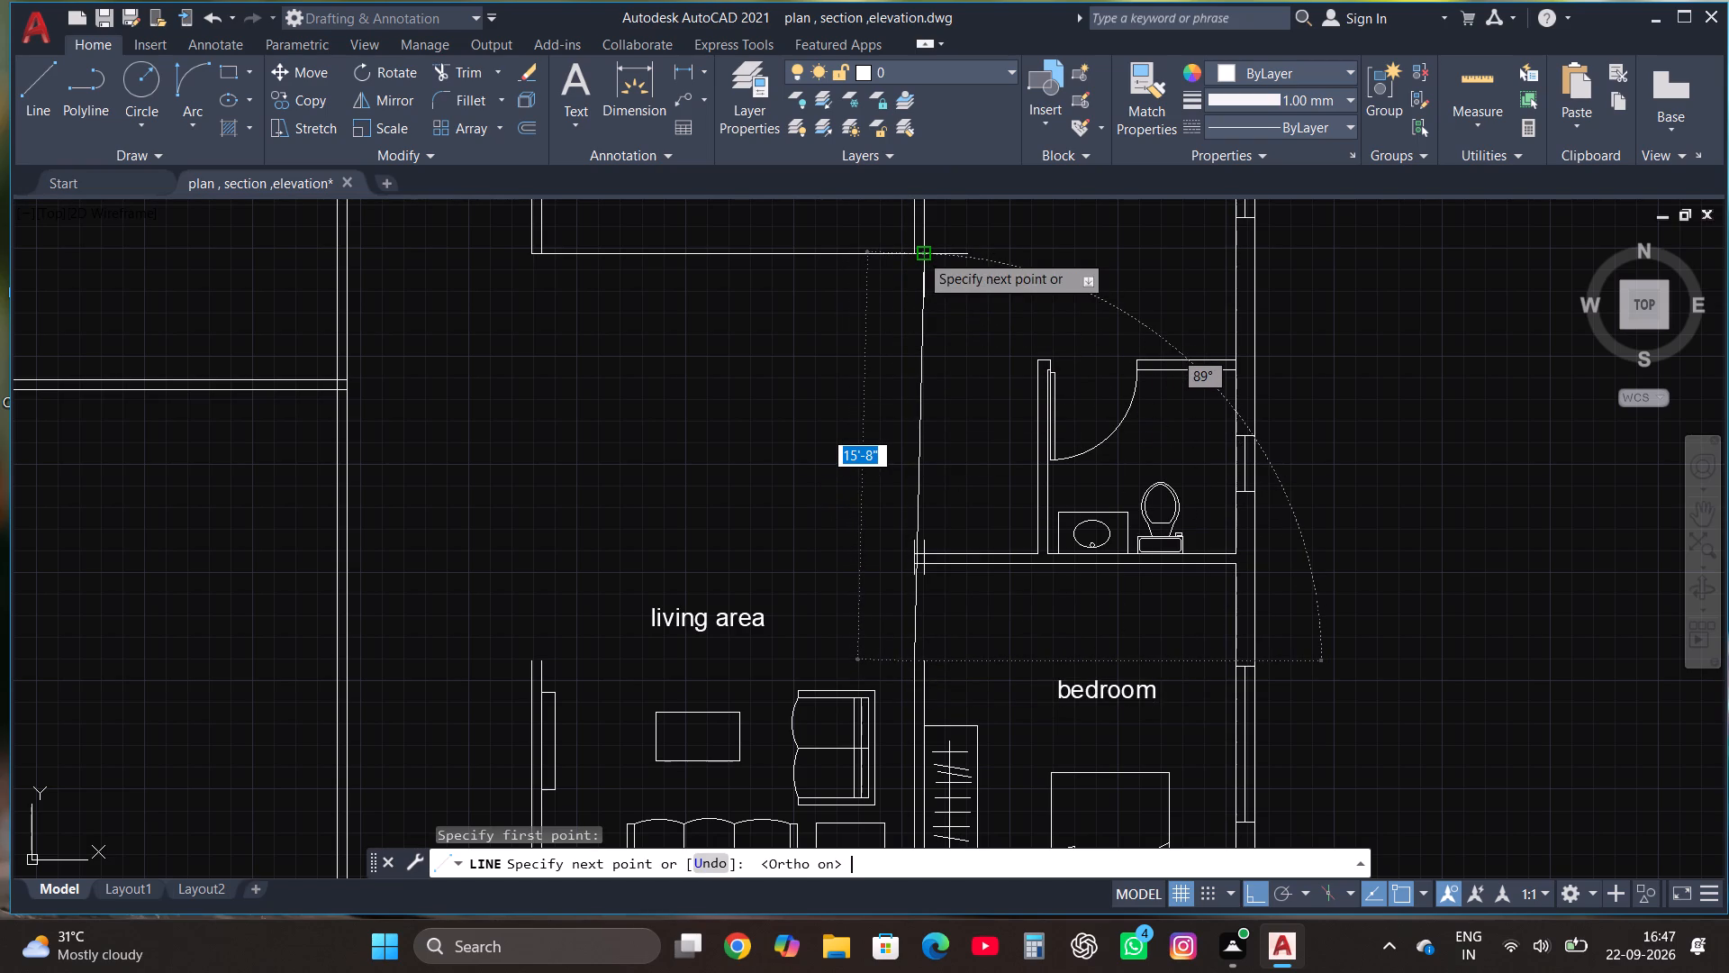
pyautogui.click(909, 252)
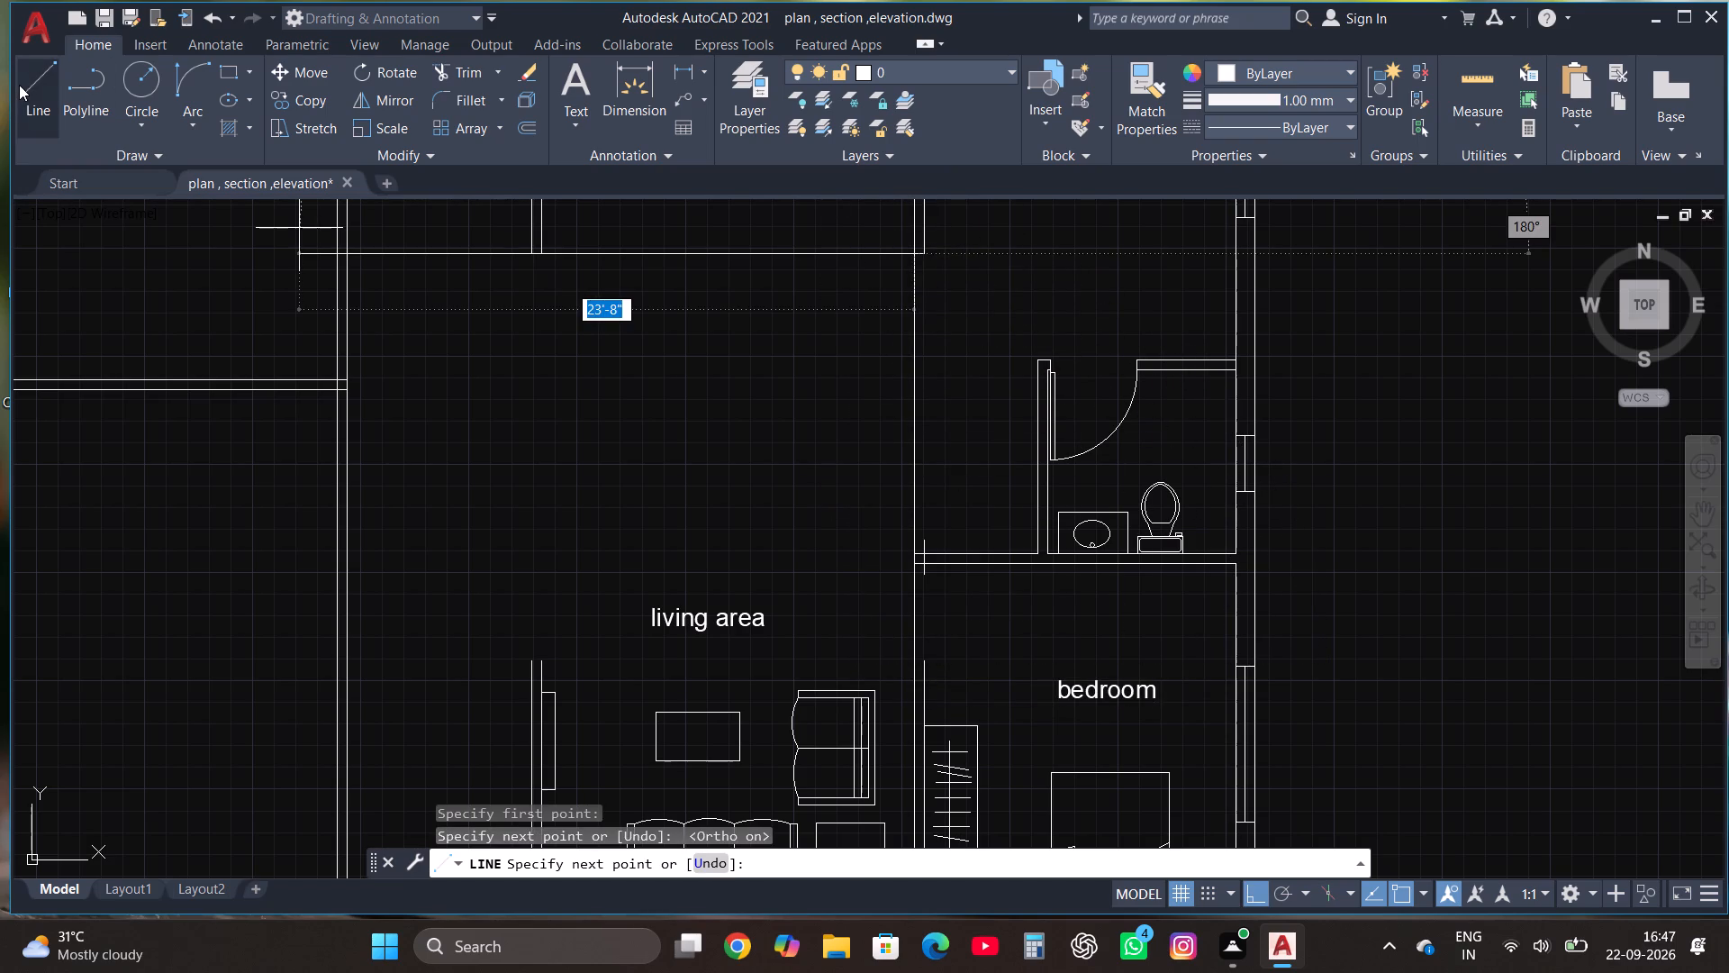
pyautogui.click(19, 85)
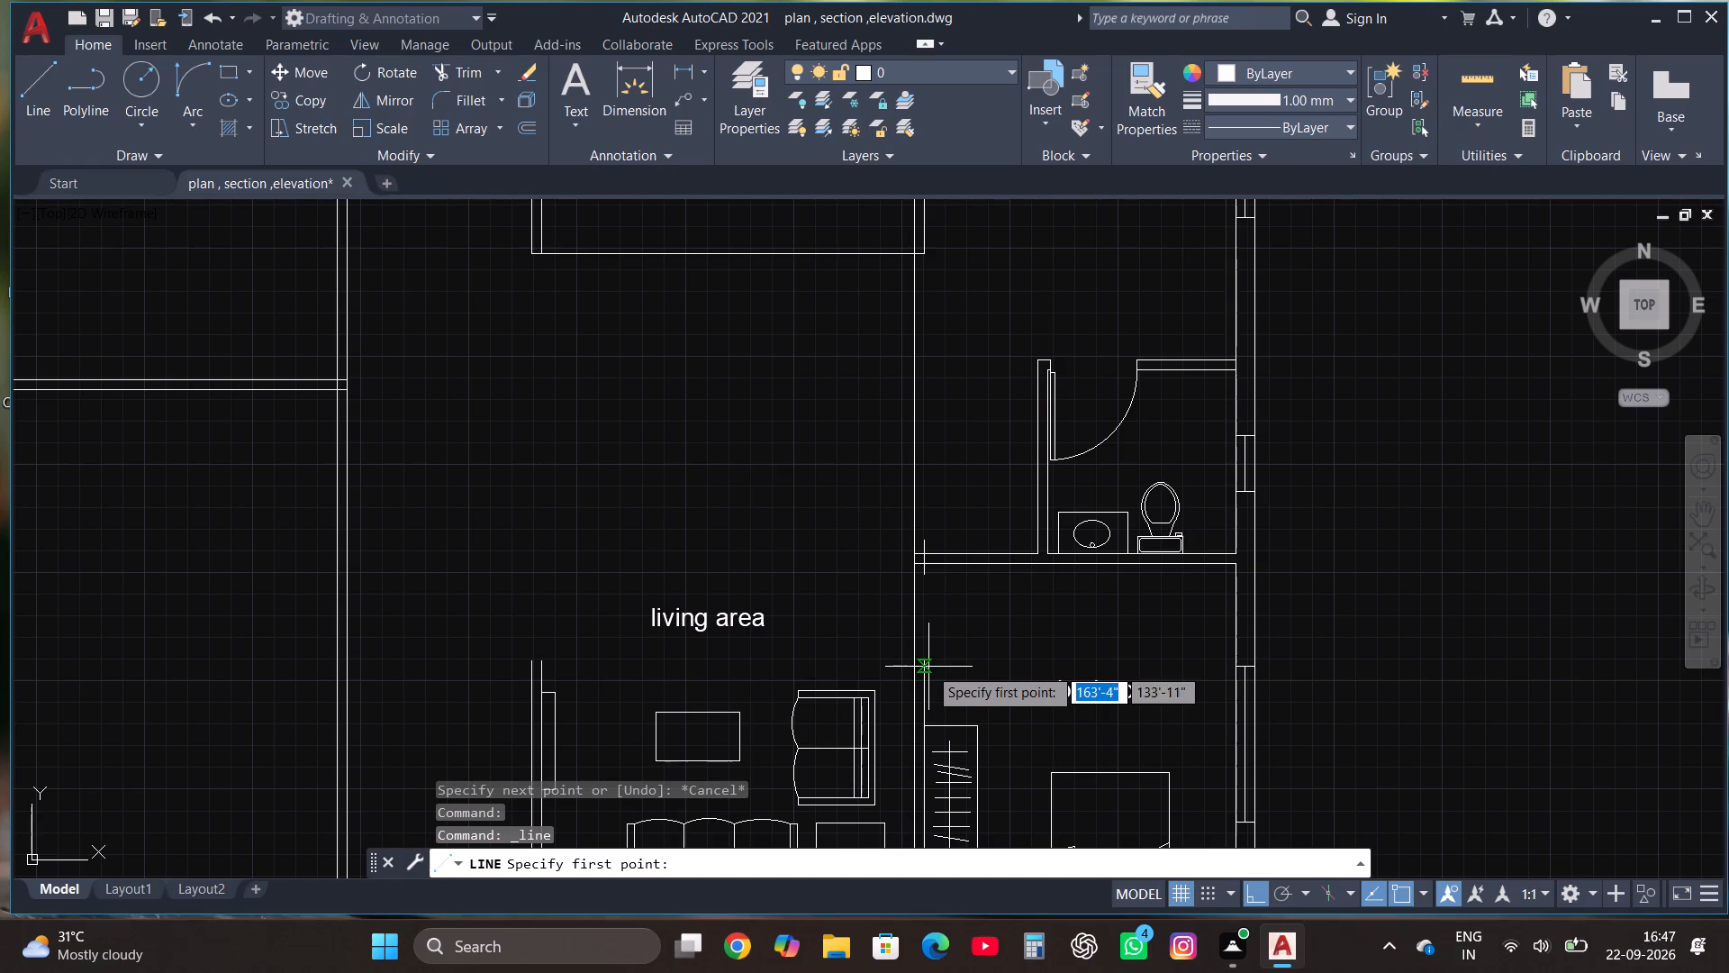
pyautogui.click(925, 664)
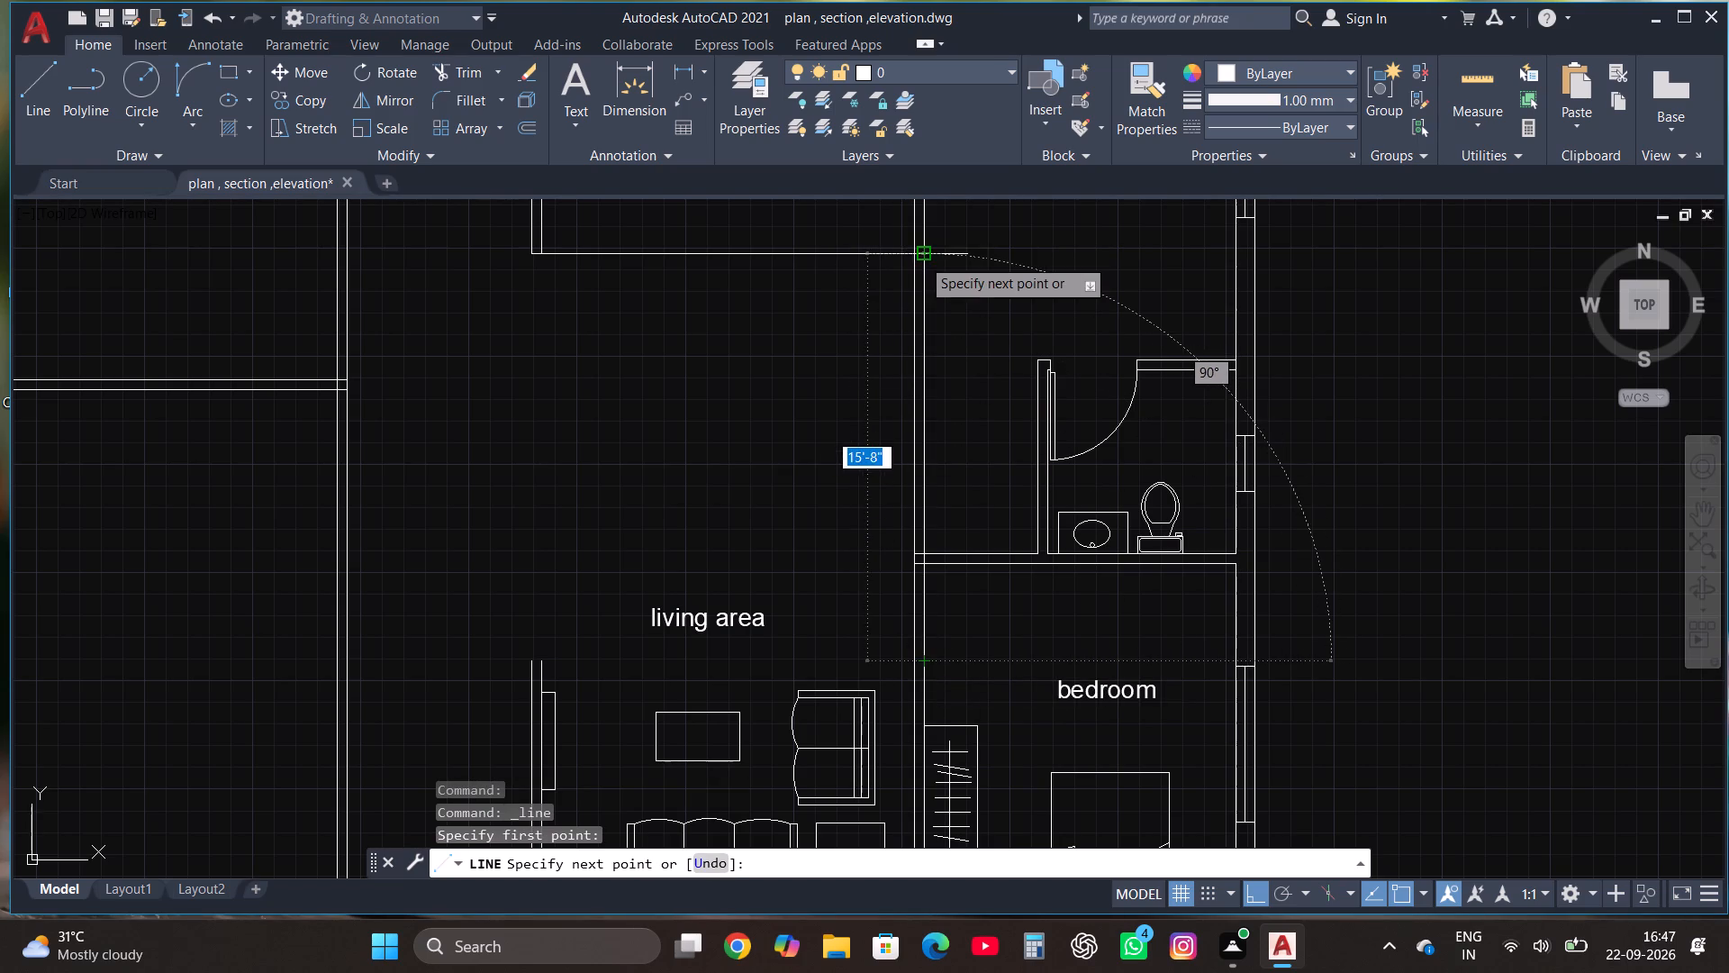
pyautogui.click(922, 259)
pyautogui.press('Escape')
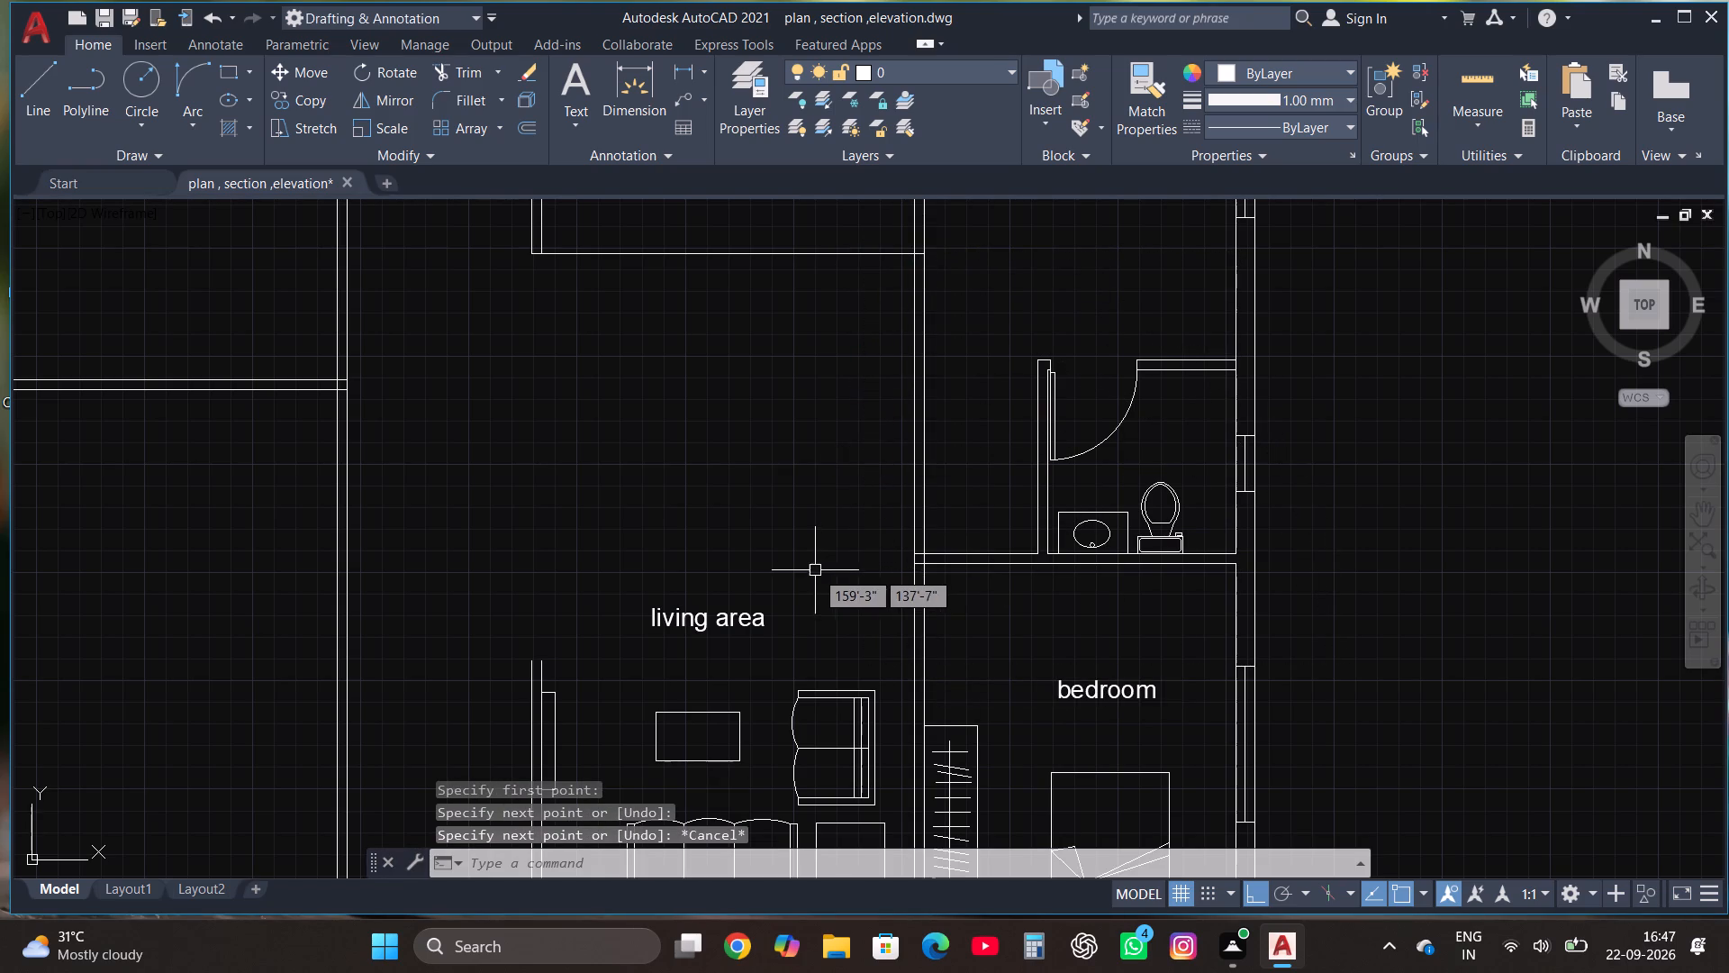
# Draw two vertical lines about 15'-8" long joining the living area's west wall to the stairwell's southwest corner.
pyautogui.click(23, 73)
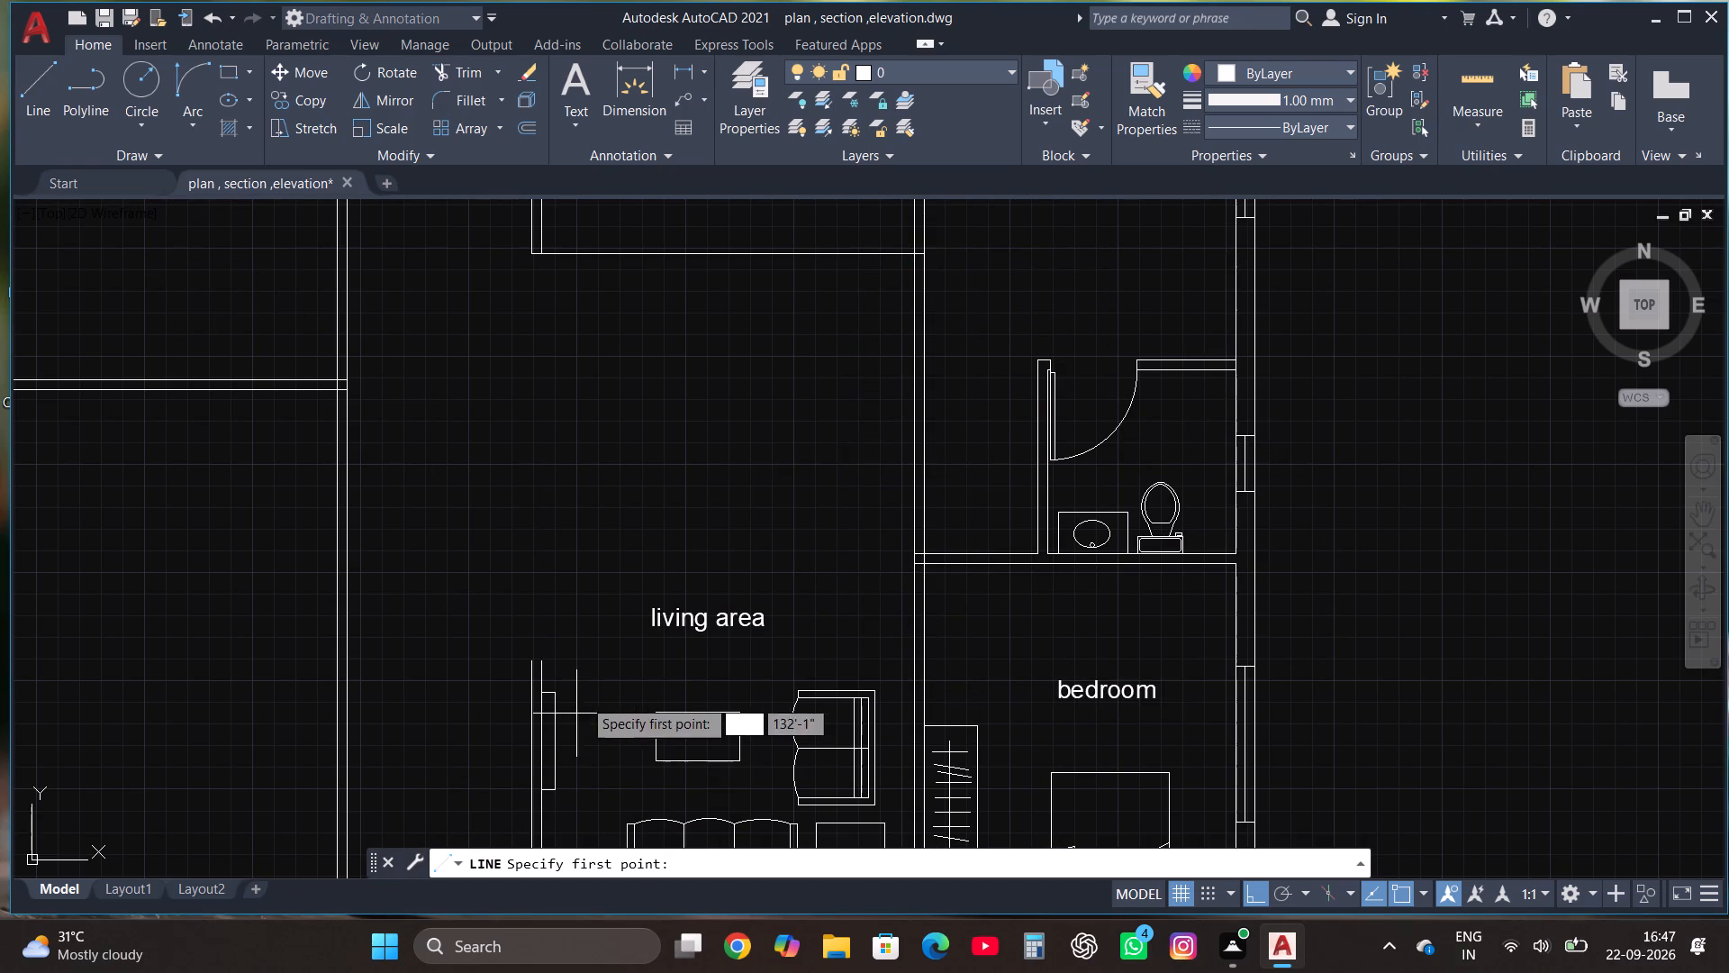
pyautogui.click(542, 663)
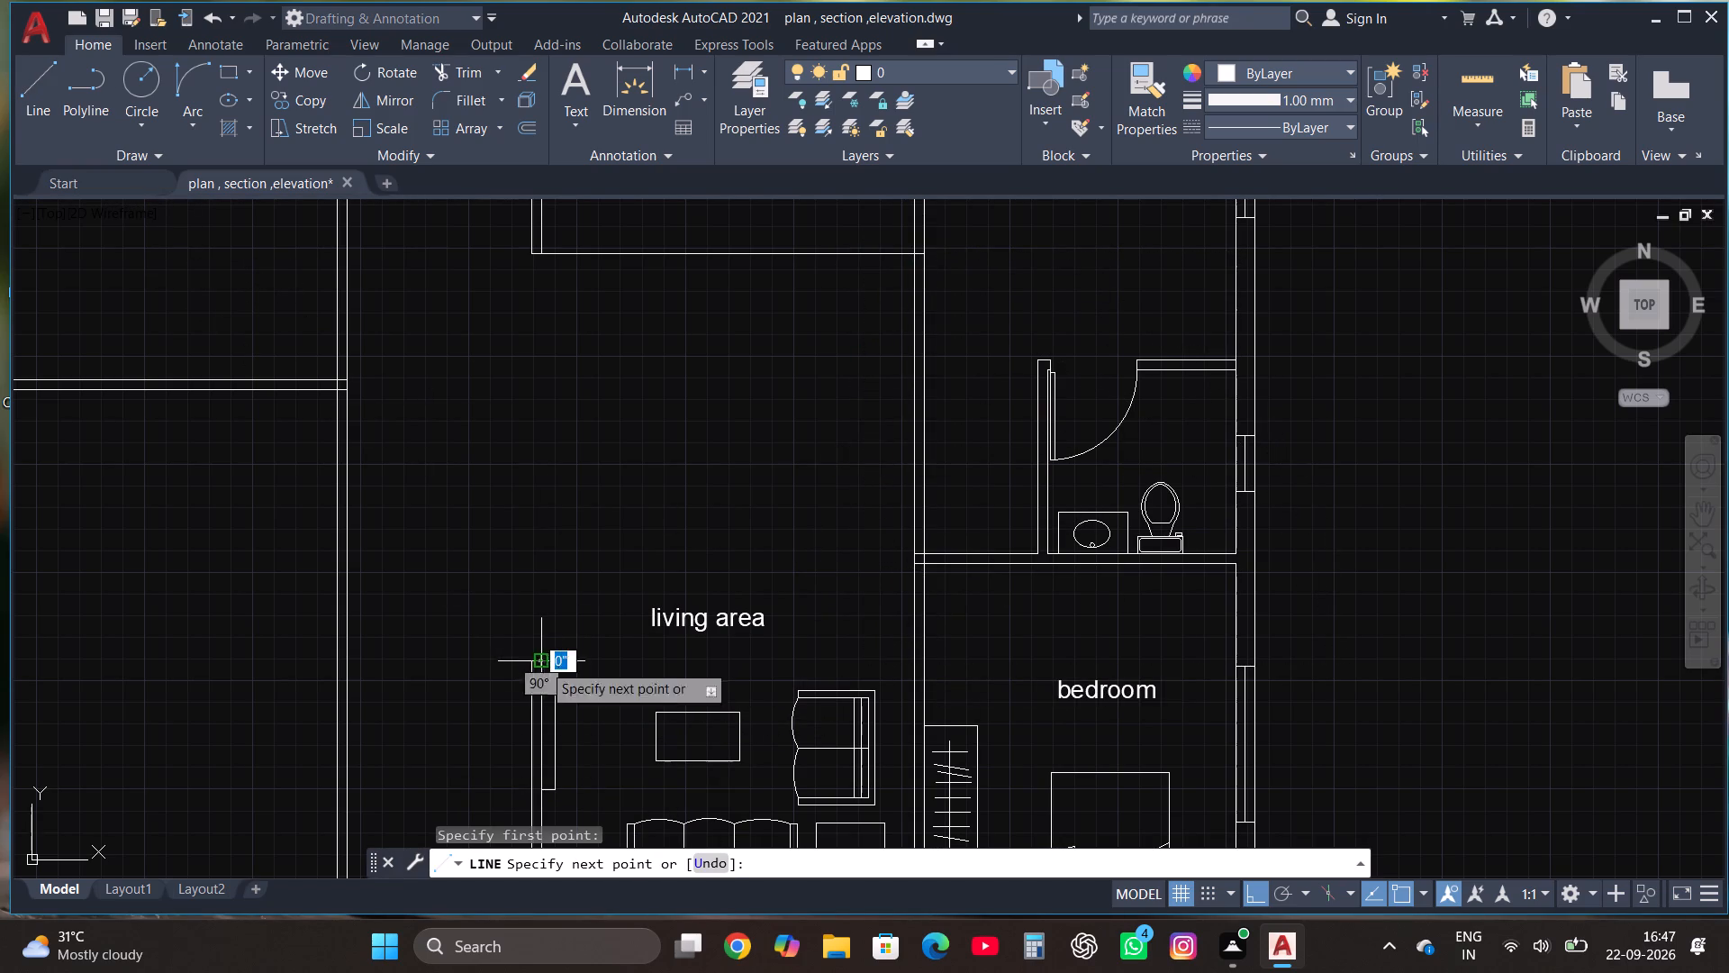
pyautogui.click(541, 258)
pyautogui.click(43, 102)
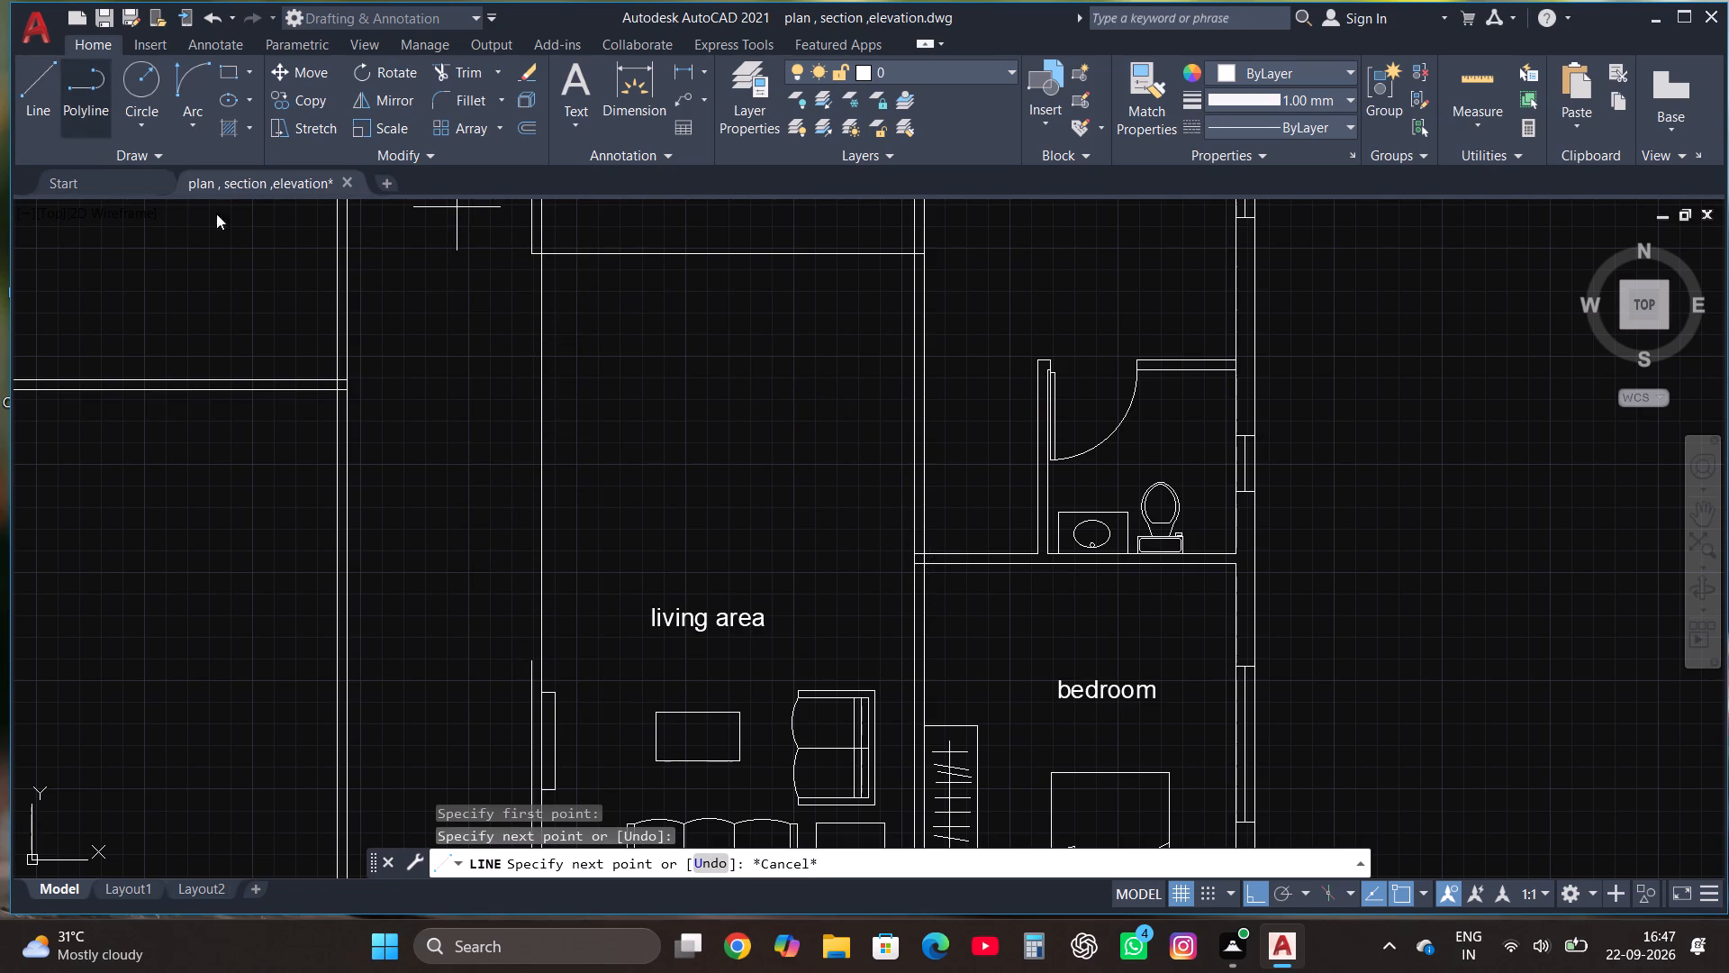
pyautogui.click(528, 659)
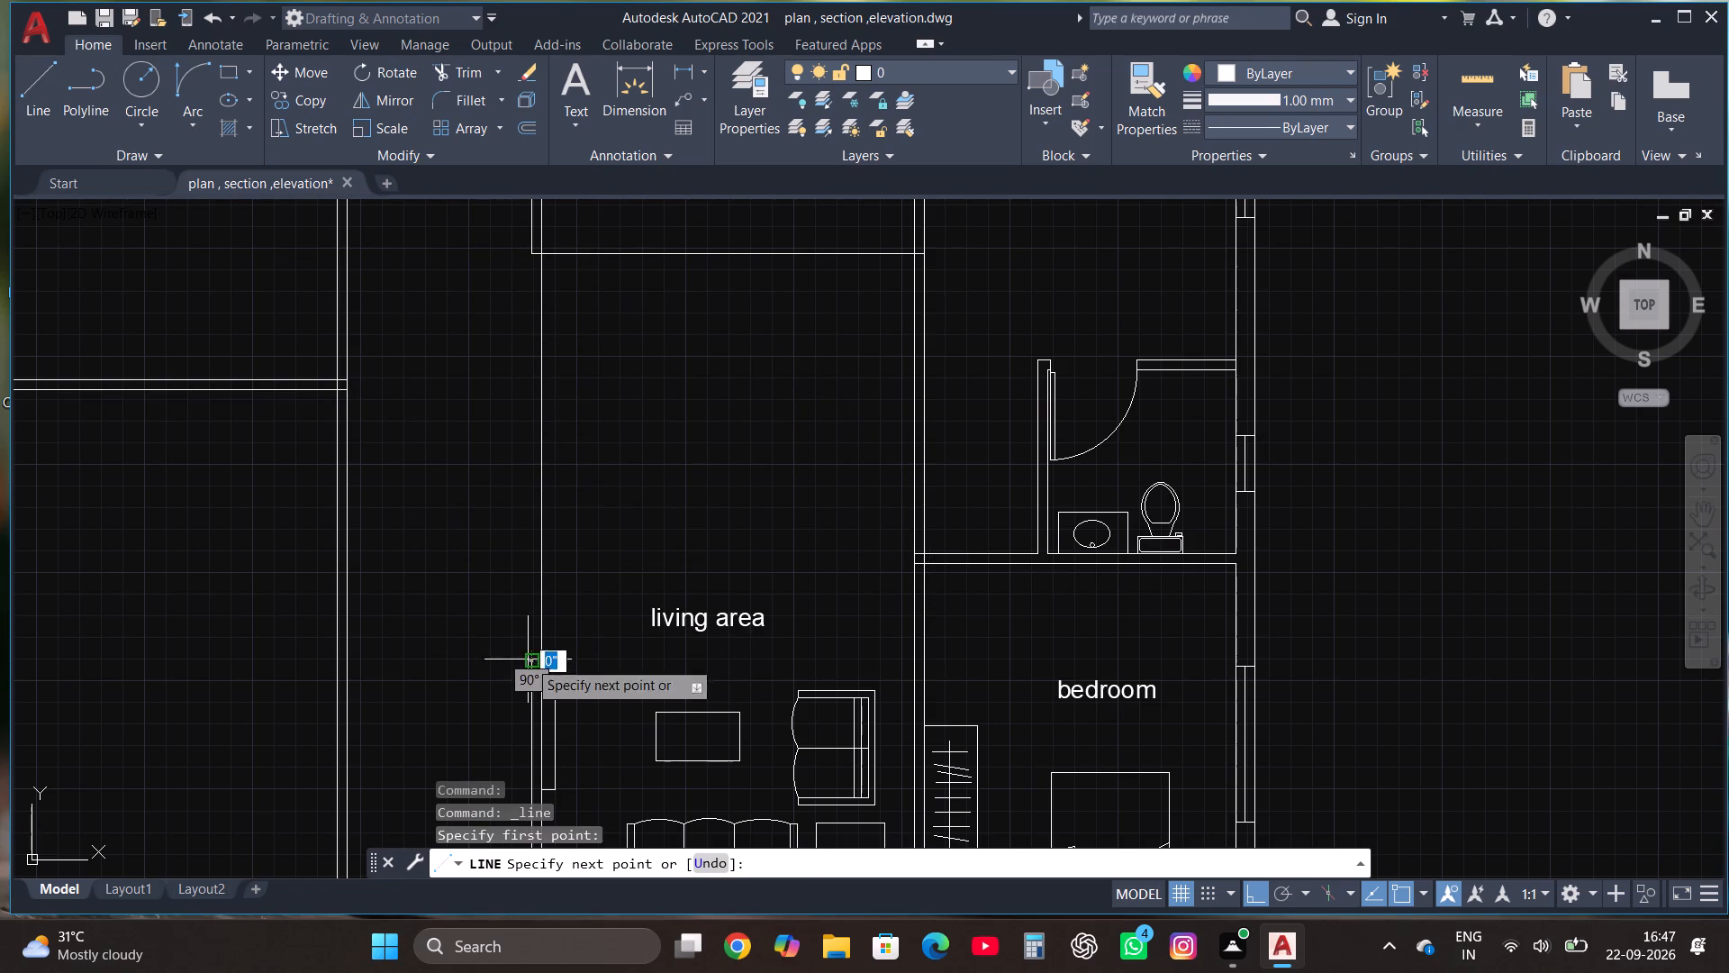
pyautogui.click(528, 254)
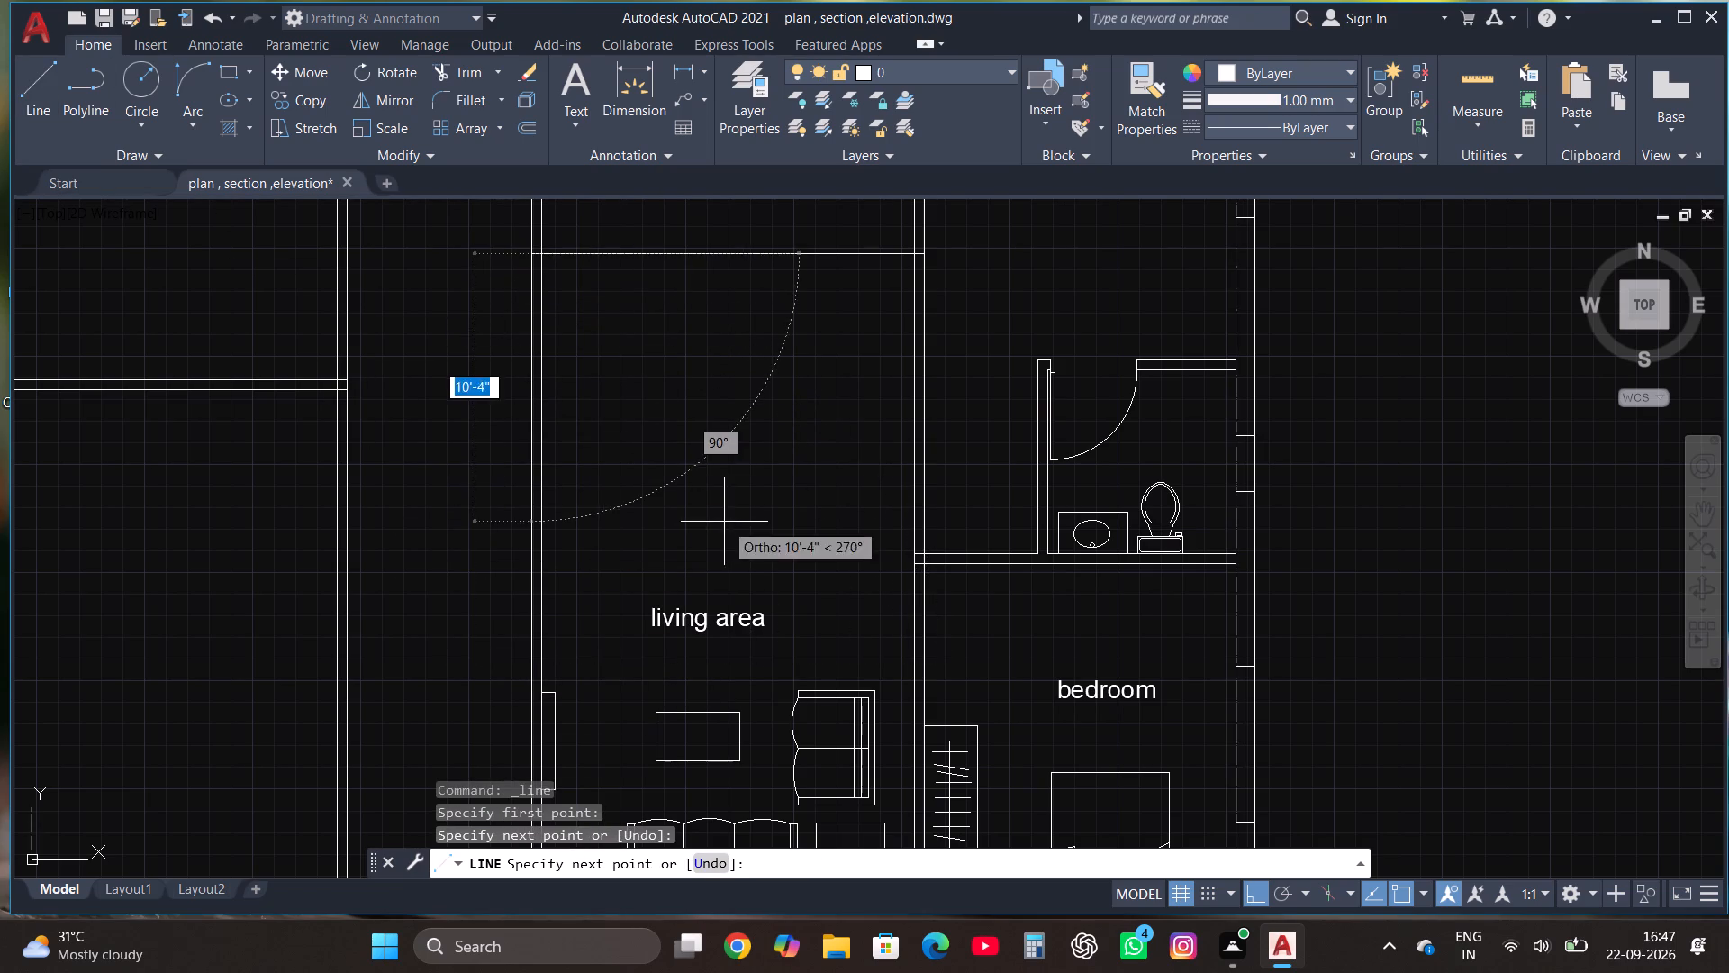
# Delete the "bedroom" label from the northeast room of the plan copy.
pyautogui.press('Escape')
pyautogui.scroll(-3, 725, 523)
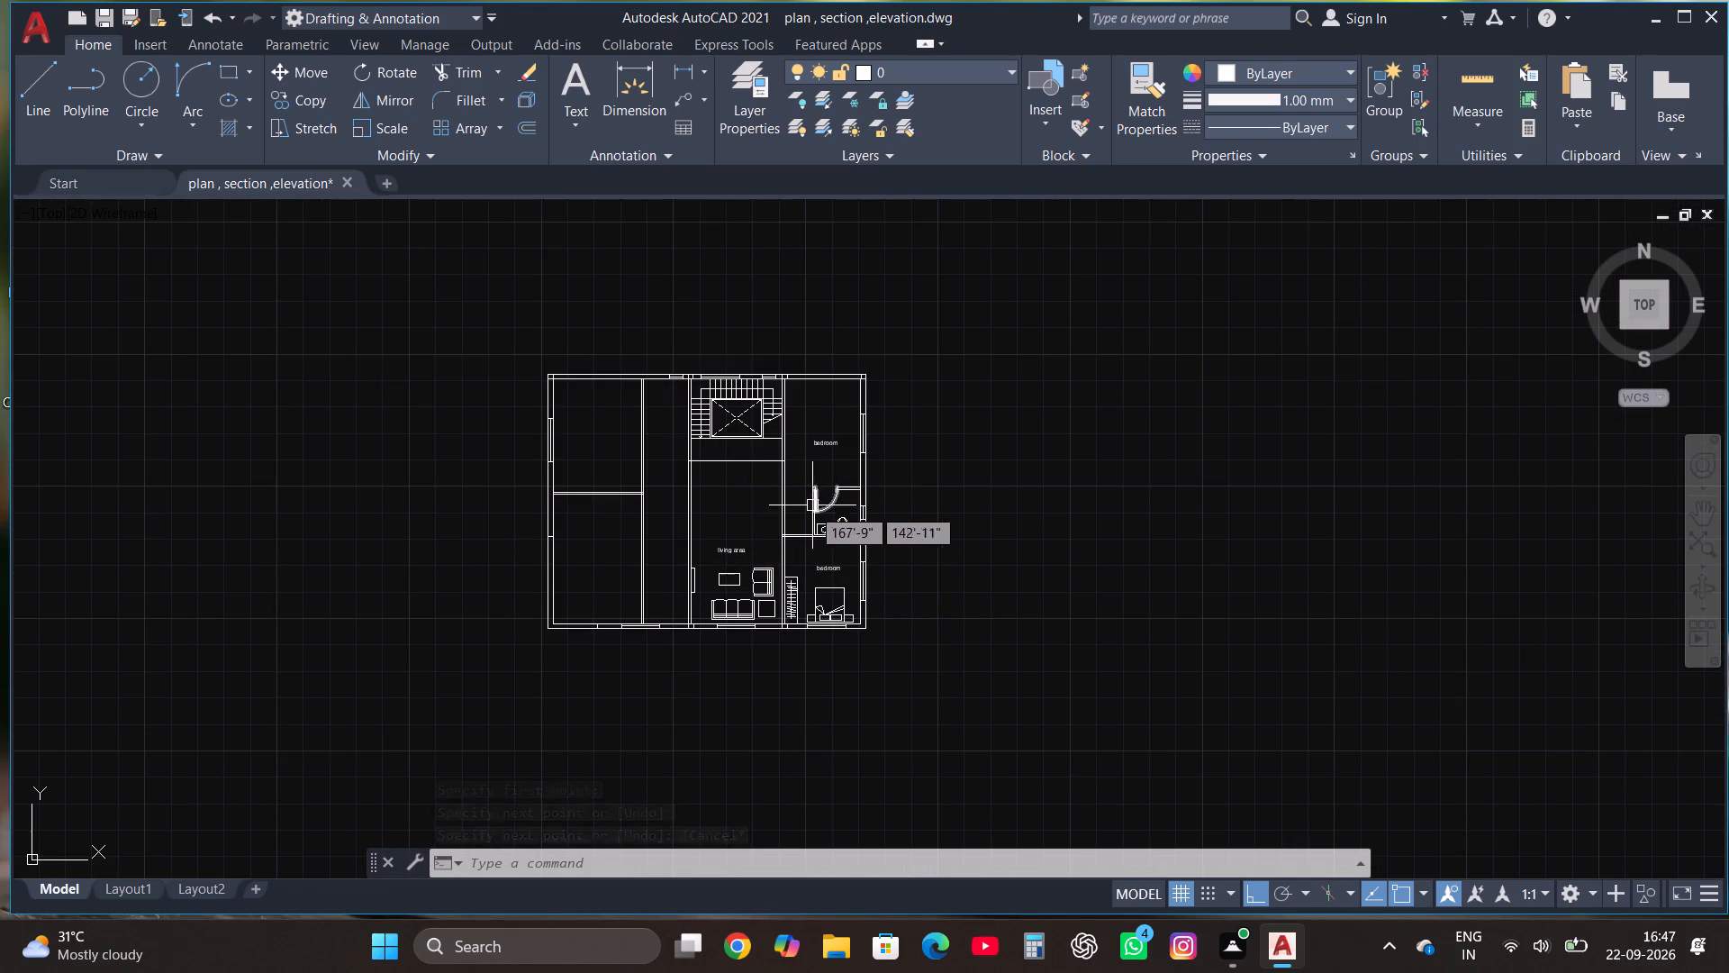
pyautogui.scroll(1, 805, 524)
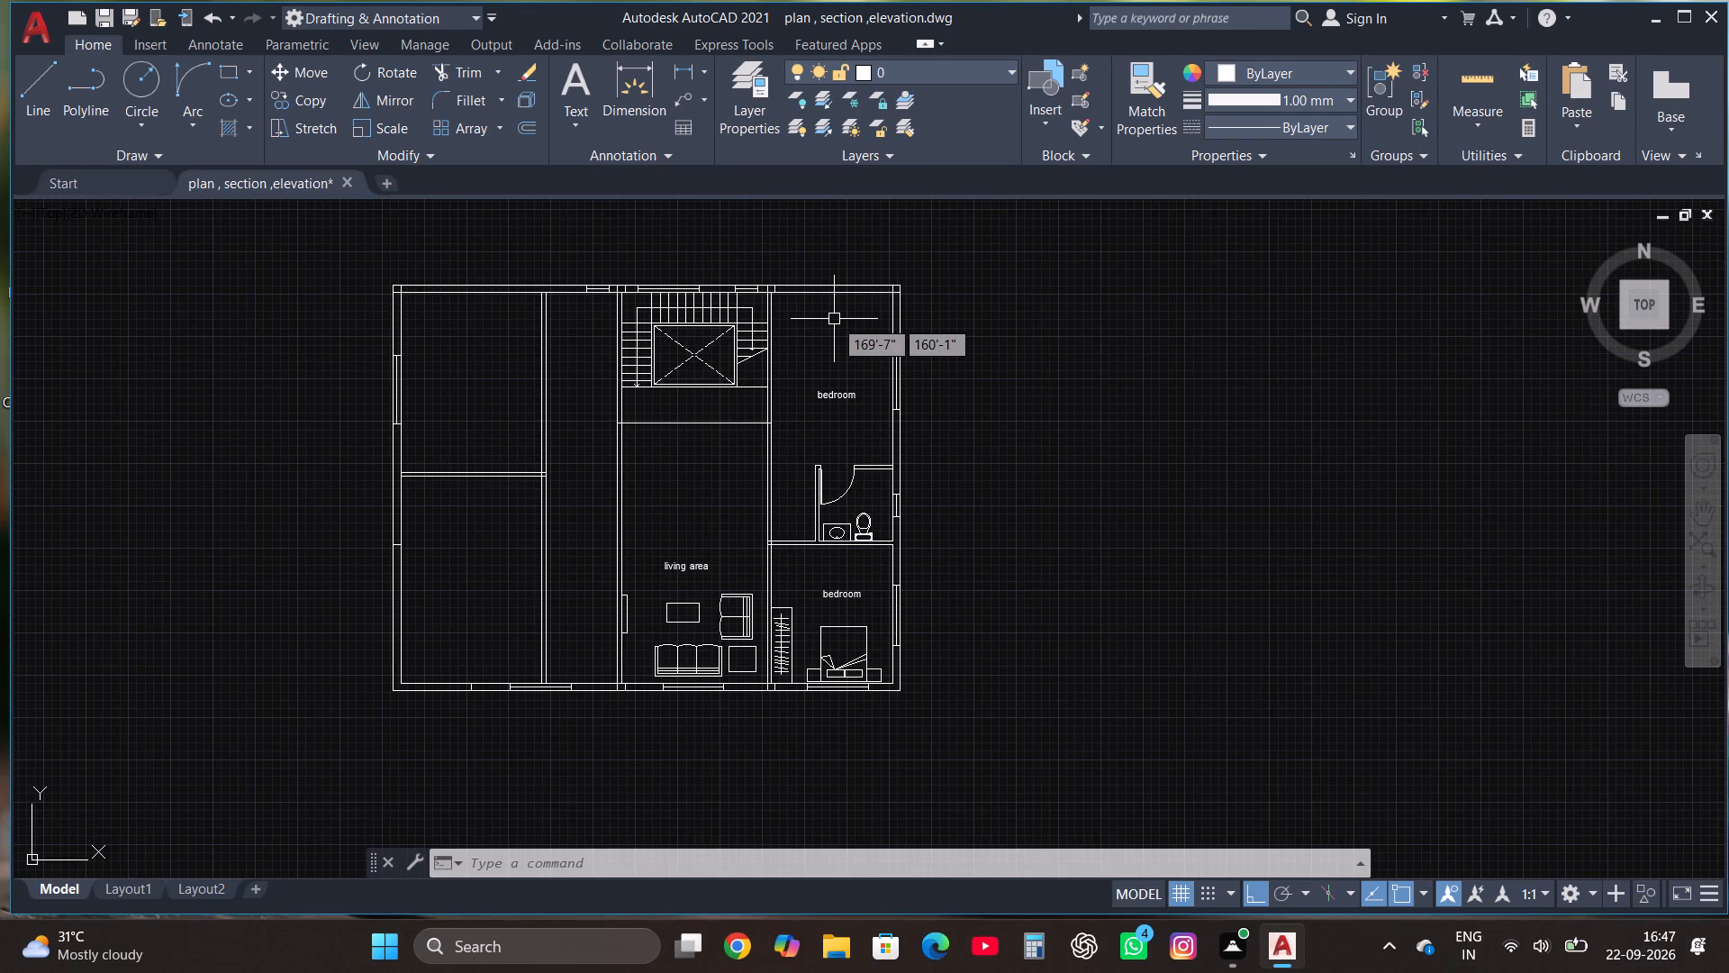
pyautogui.scroll(1, 834, 319)
pyautogui.moveTo(843, 451); pyautogui.dragTo(838, 442)
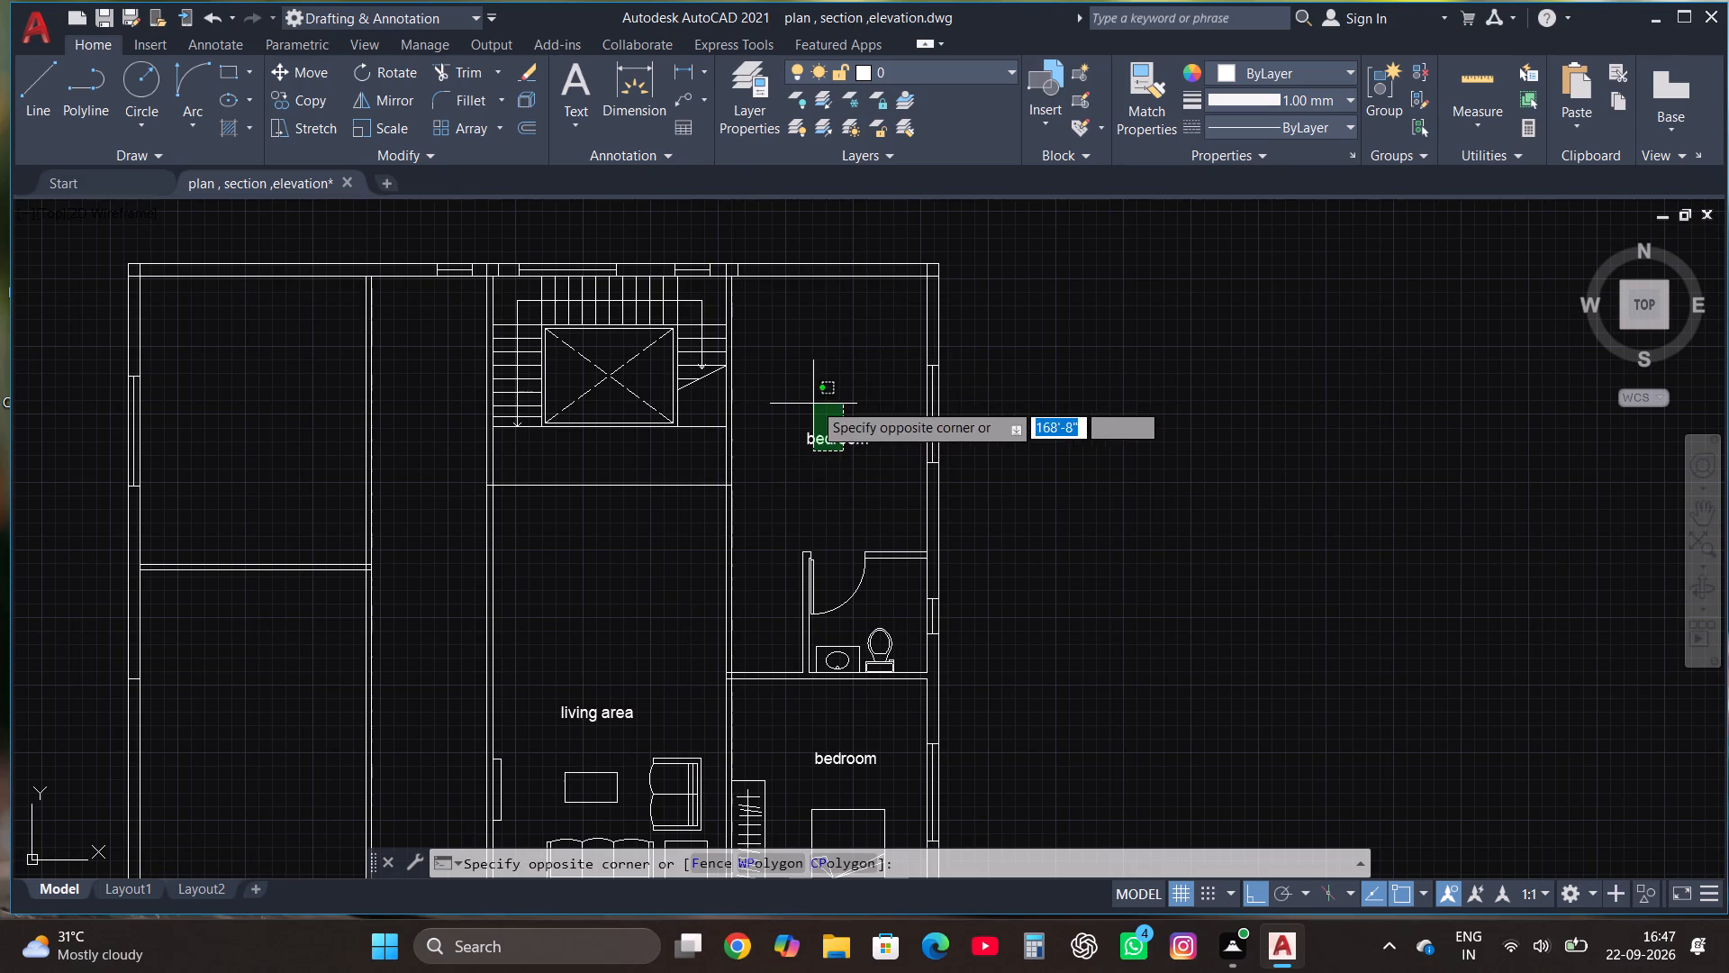
pyautogui.click(813, 402)
pyautogui.press('Delete')
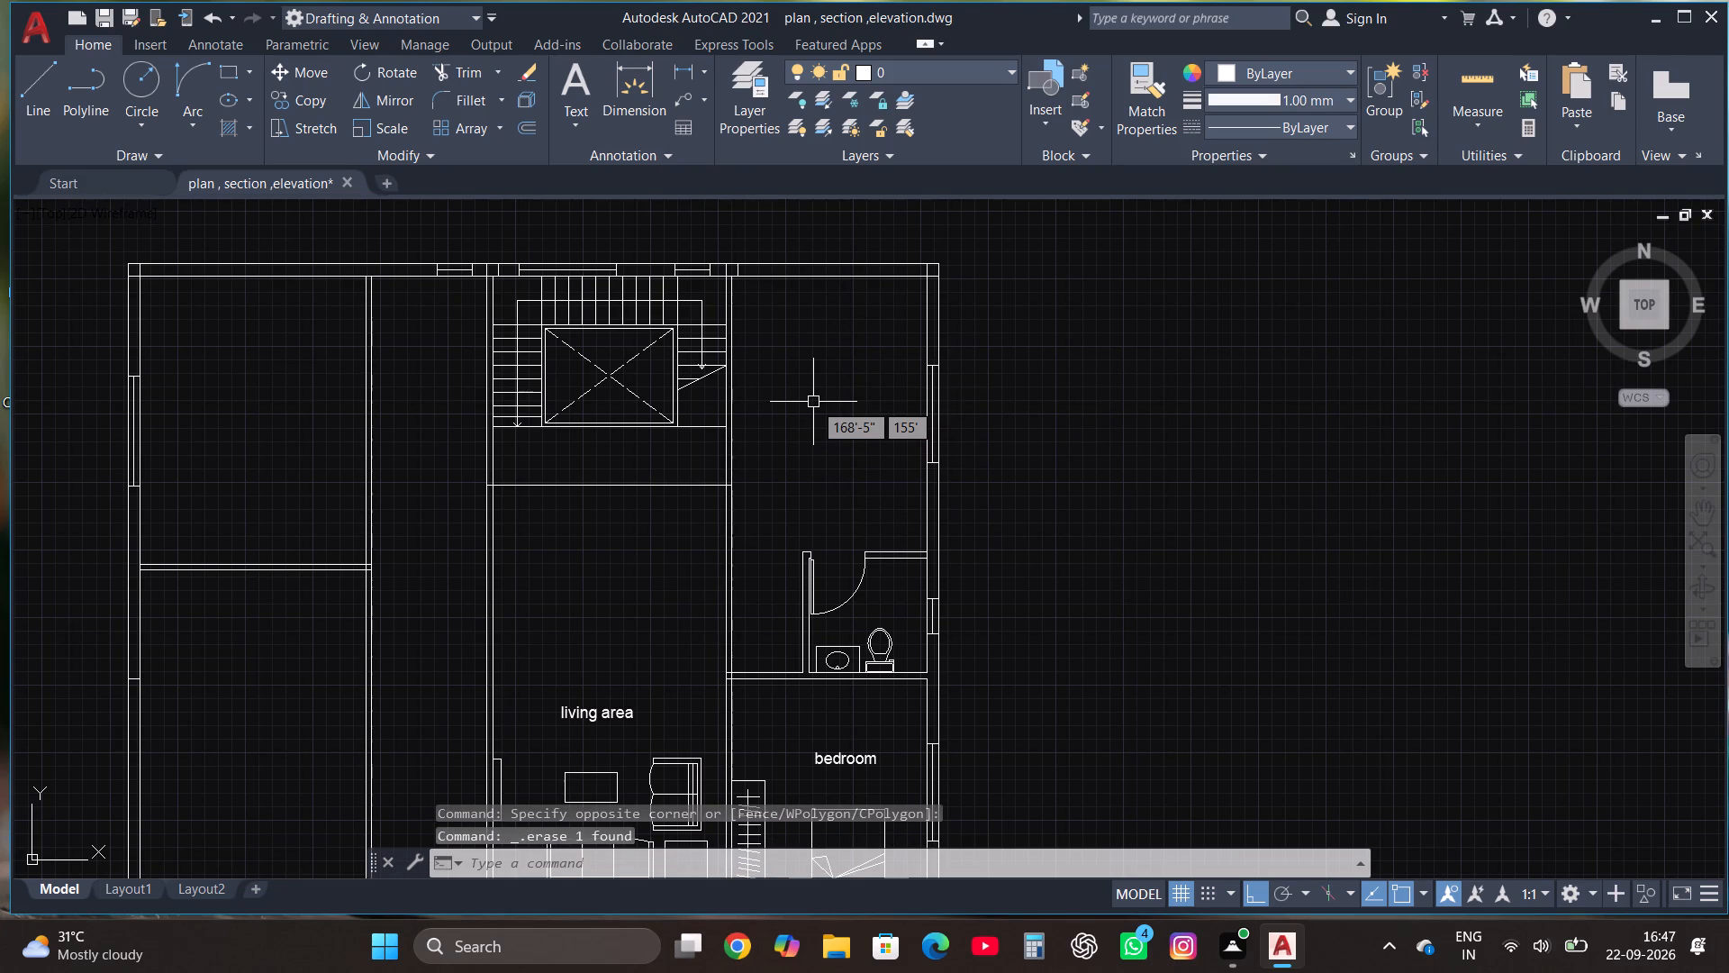
# Draw a rectangle about 4'-6" by 7" in the southeast bedroom, against the wall shared with the toilet.
pyautogui.click(25, 90)
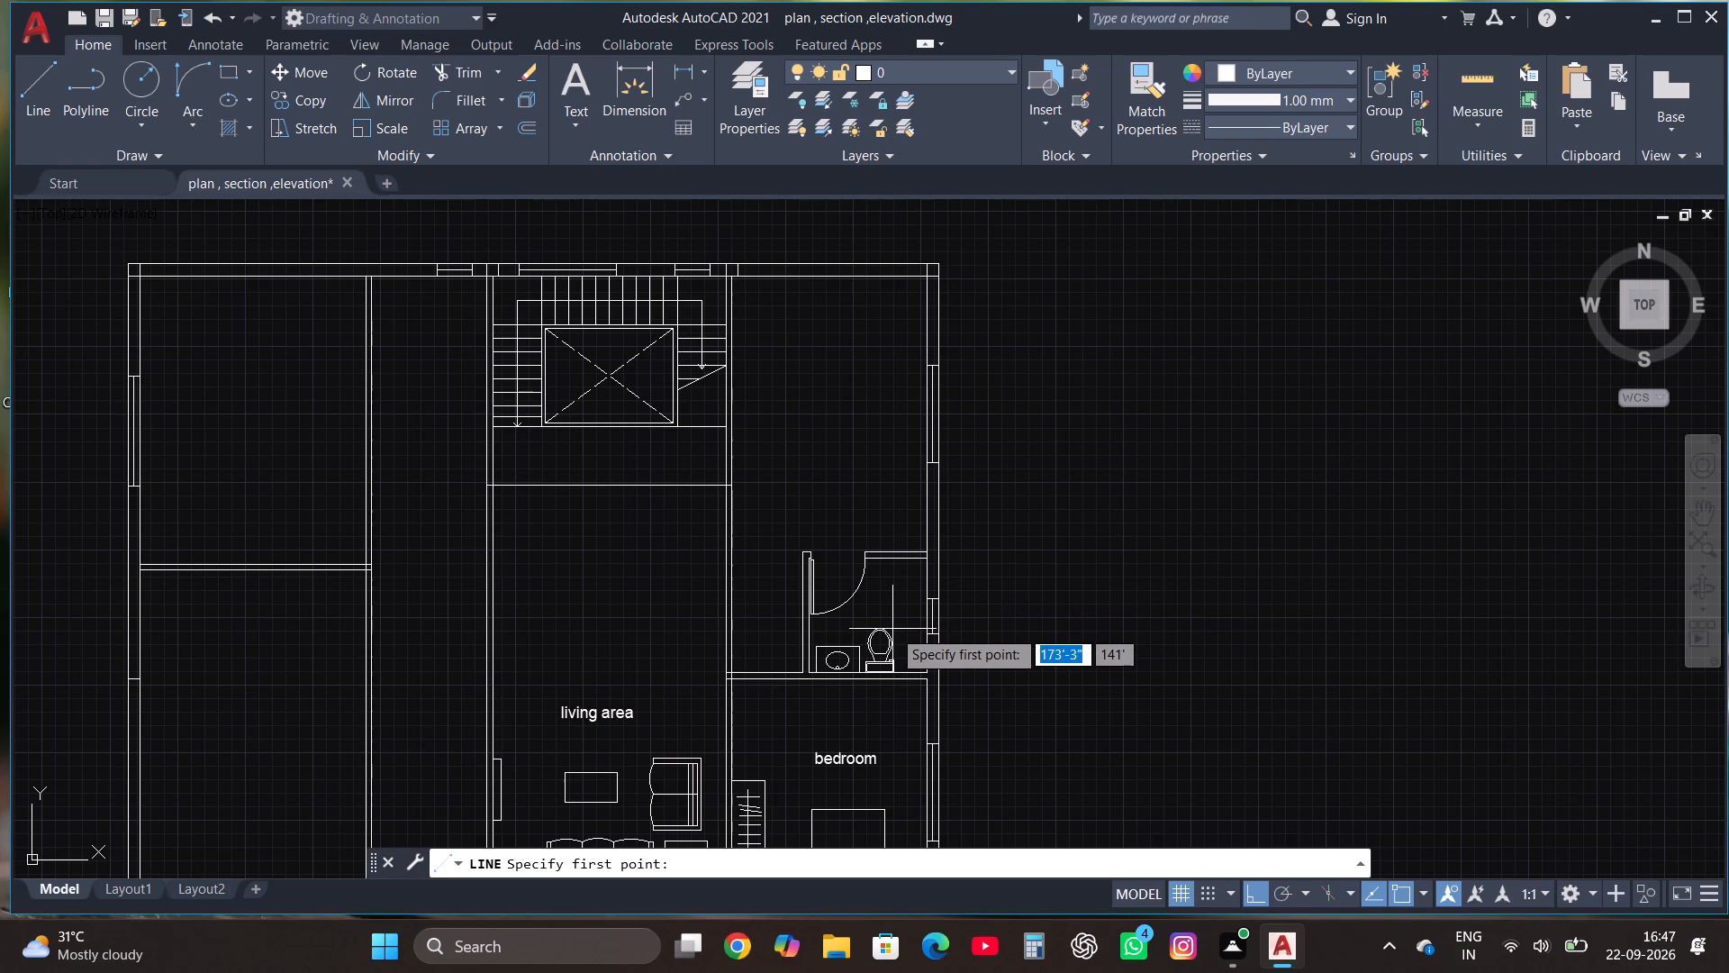
pyautogui.press('Escape')
pyautogui.scroll(-1, 940, 493)
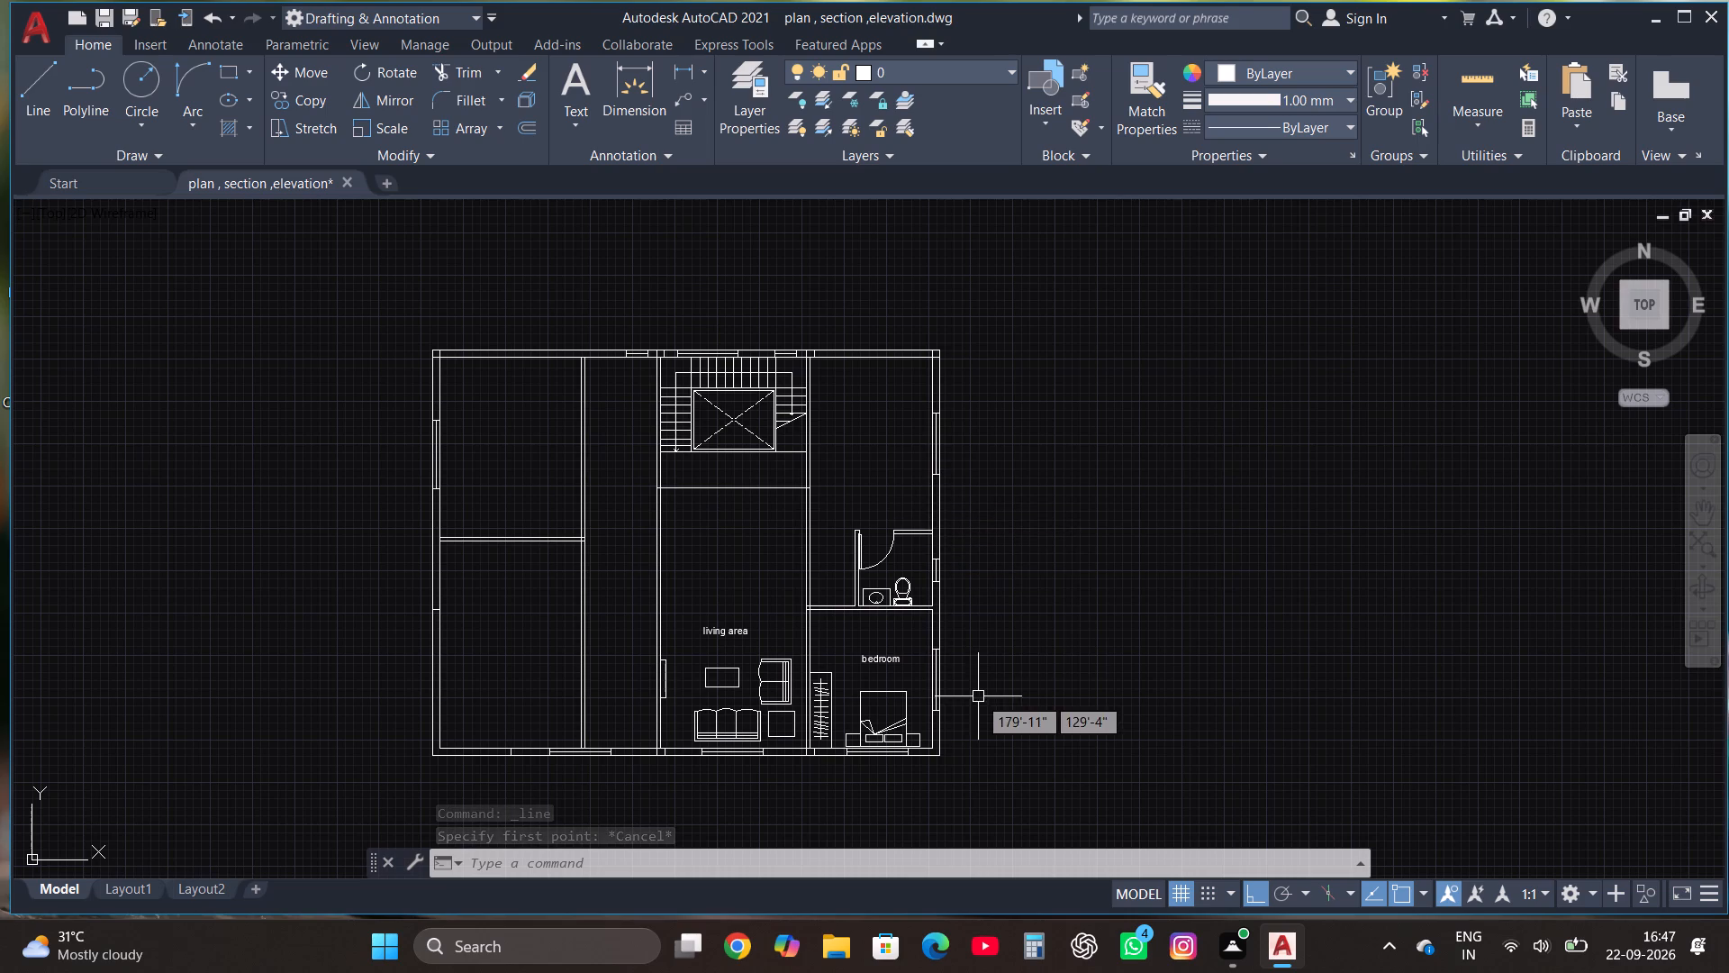
pyautogui.scroll(2, 909, 659)
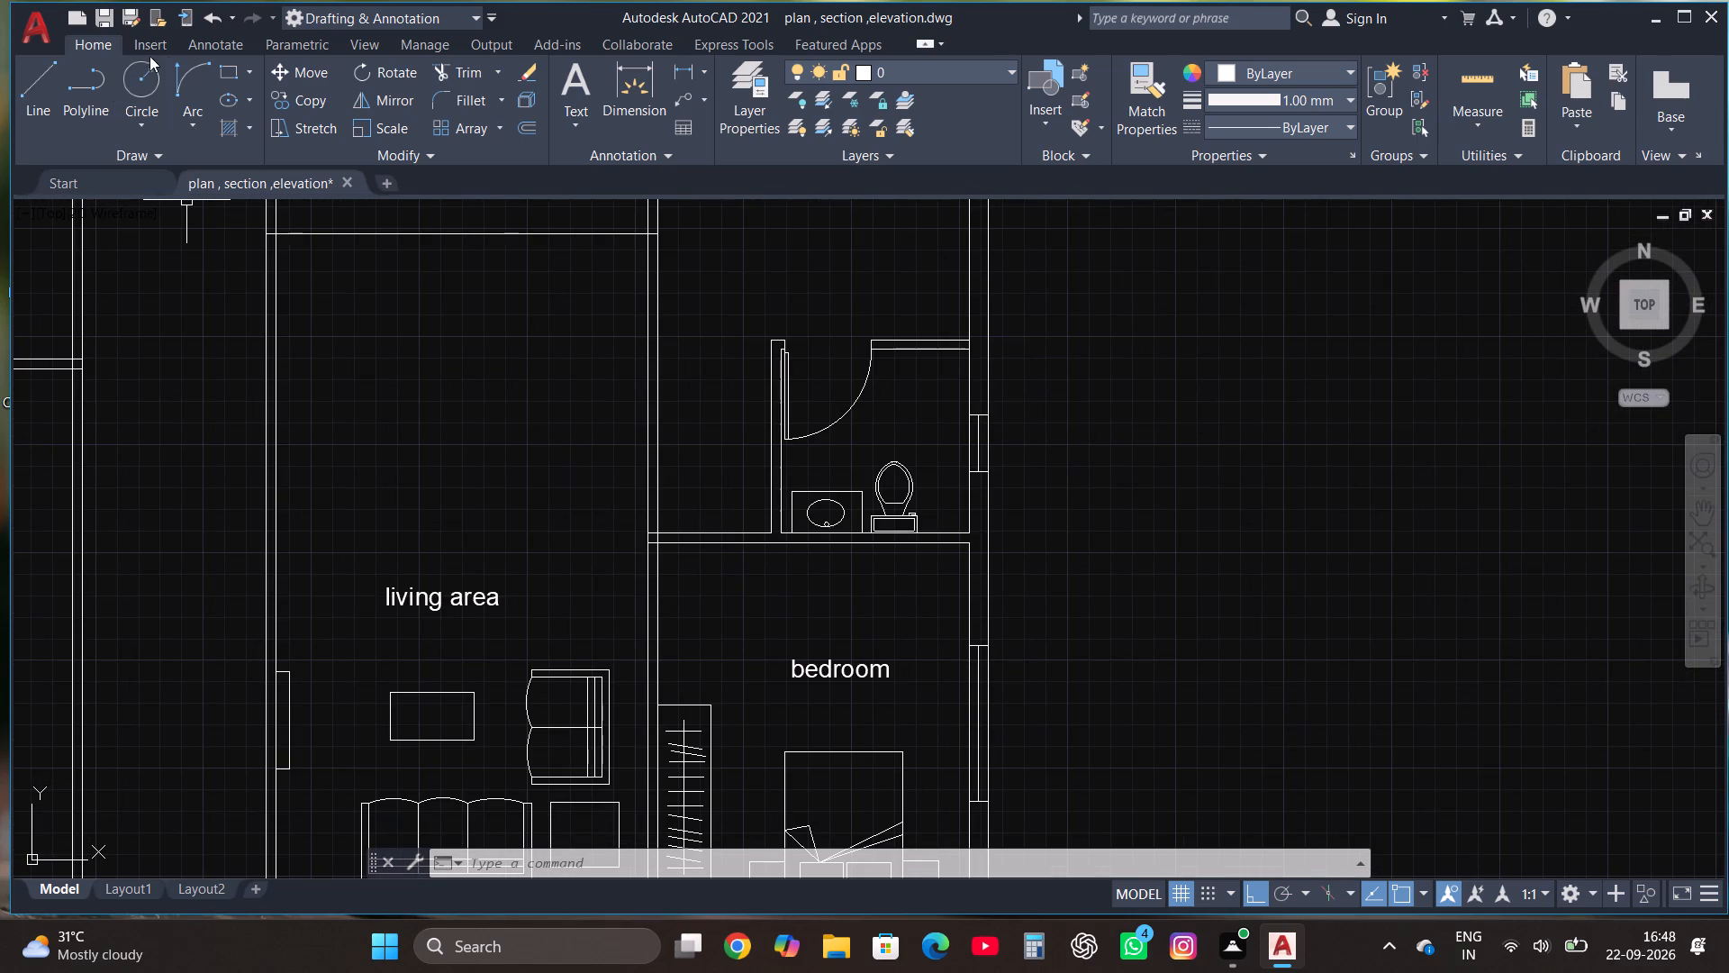
pyautogui.click(222, 65)
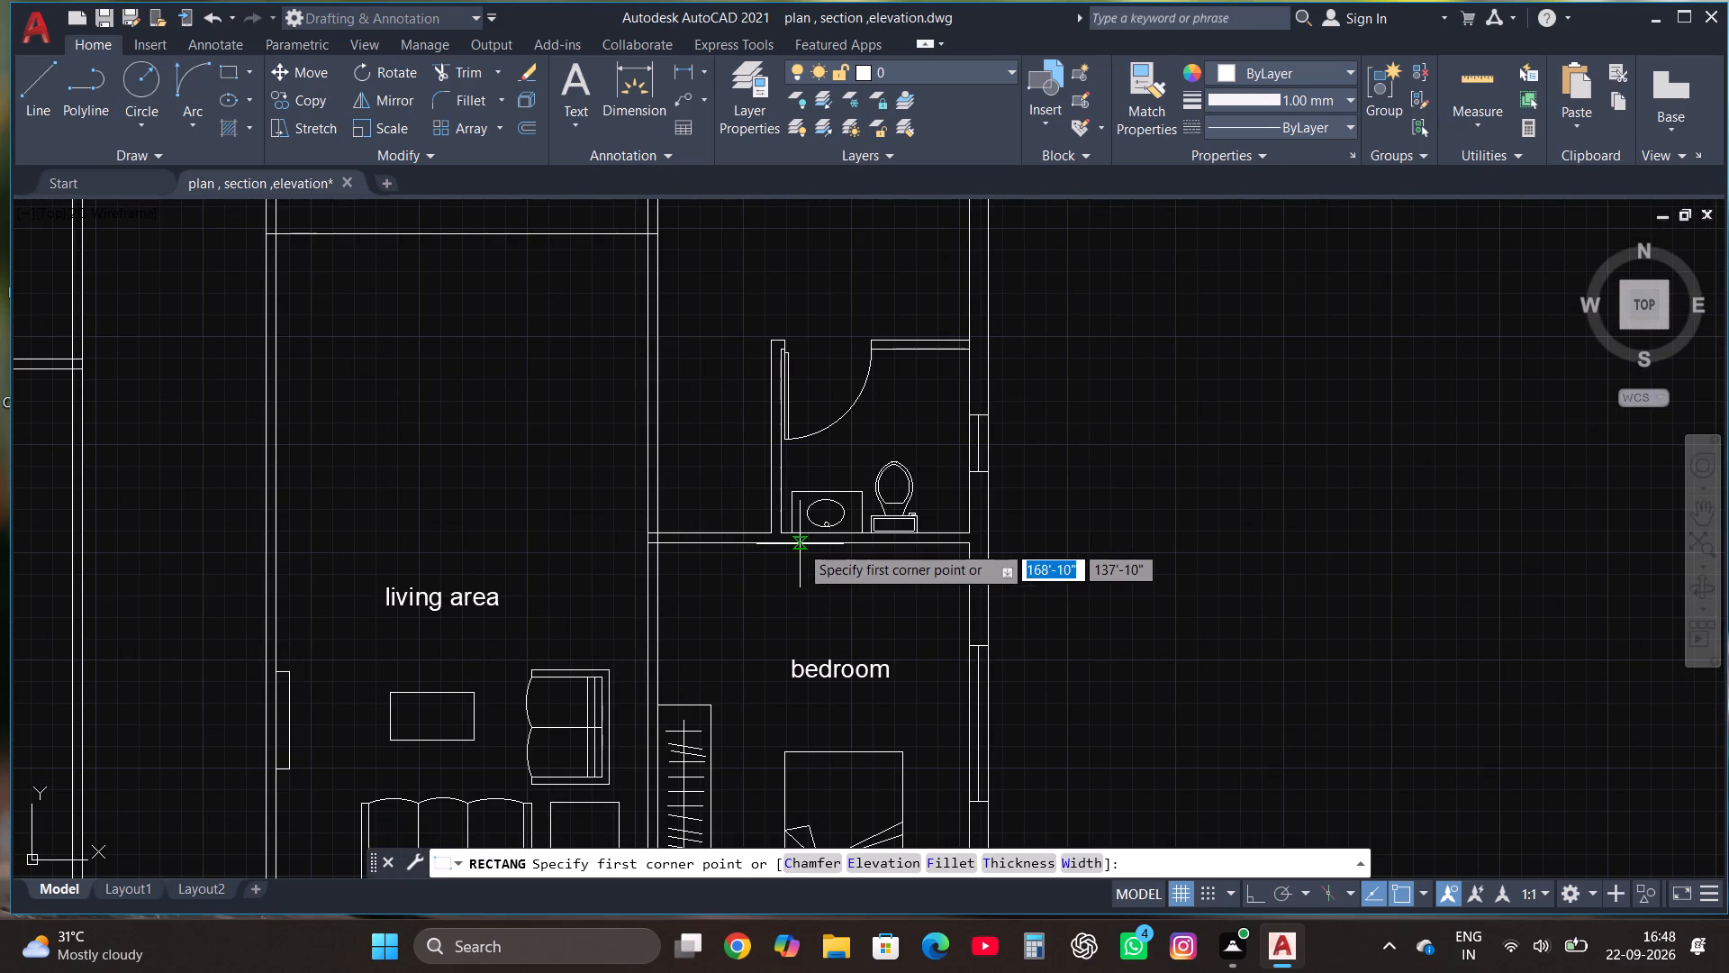
pyautogui.click(800, 544)
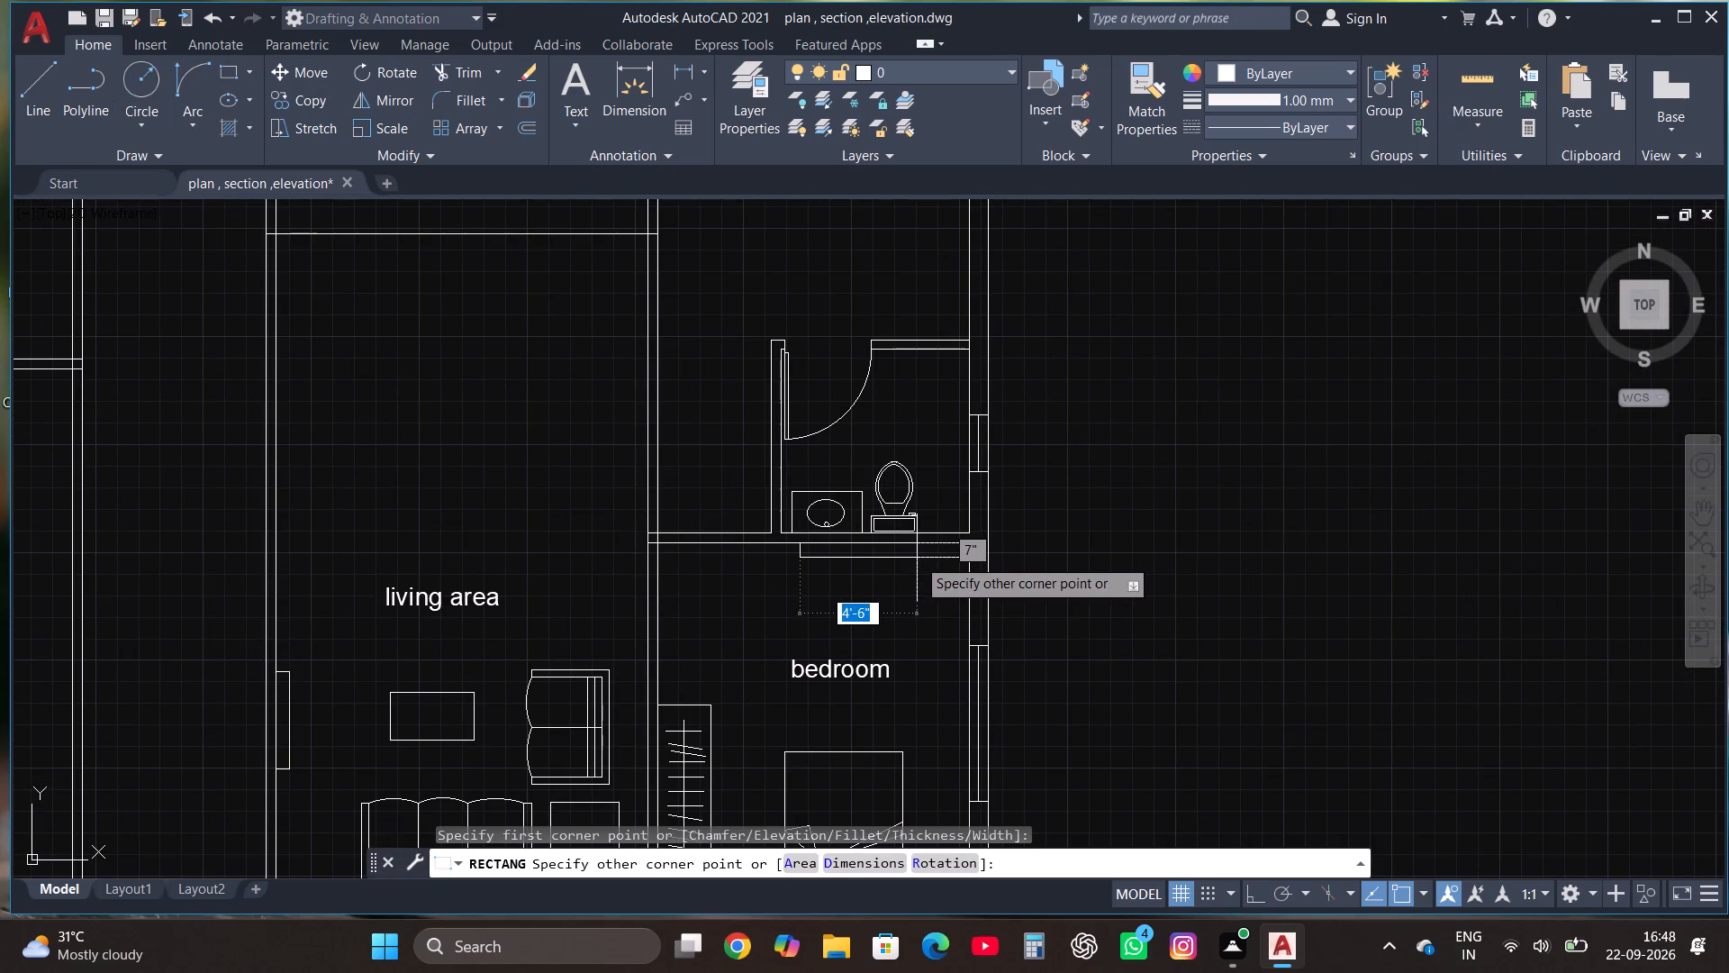
pyautogui.click(917, 558)
pyautogui.press('Escape')
# Copy the bed, side tables and "bedroom" label from the original plan's northeast bedroom to the copy's north wall, with Ortho off.
pyautogui.scroll(-3, 948, 741)
pyautogui.scroll(-1, 936, 669)
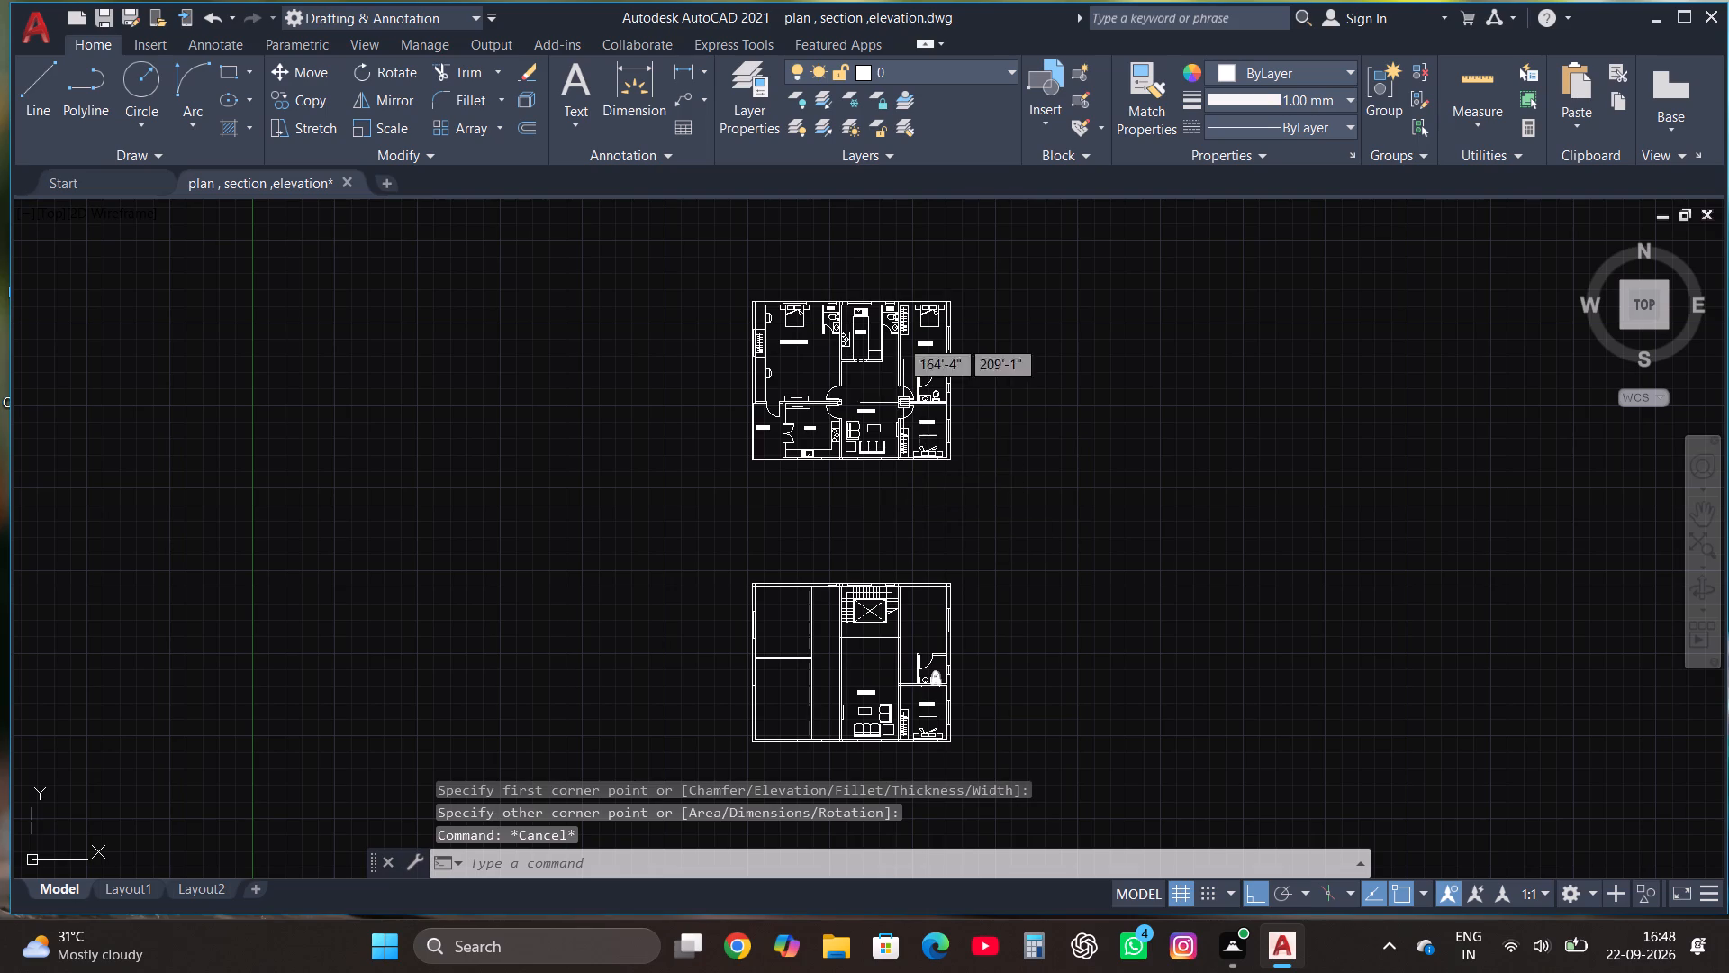
pyautogui.scroll(3, 910, 241)
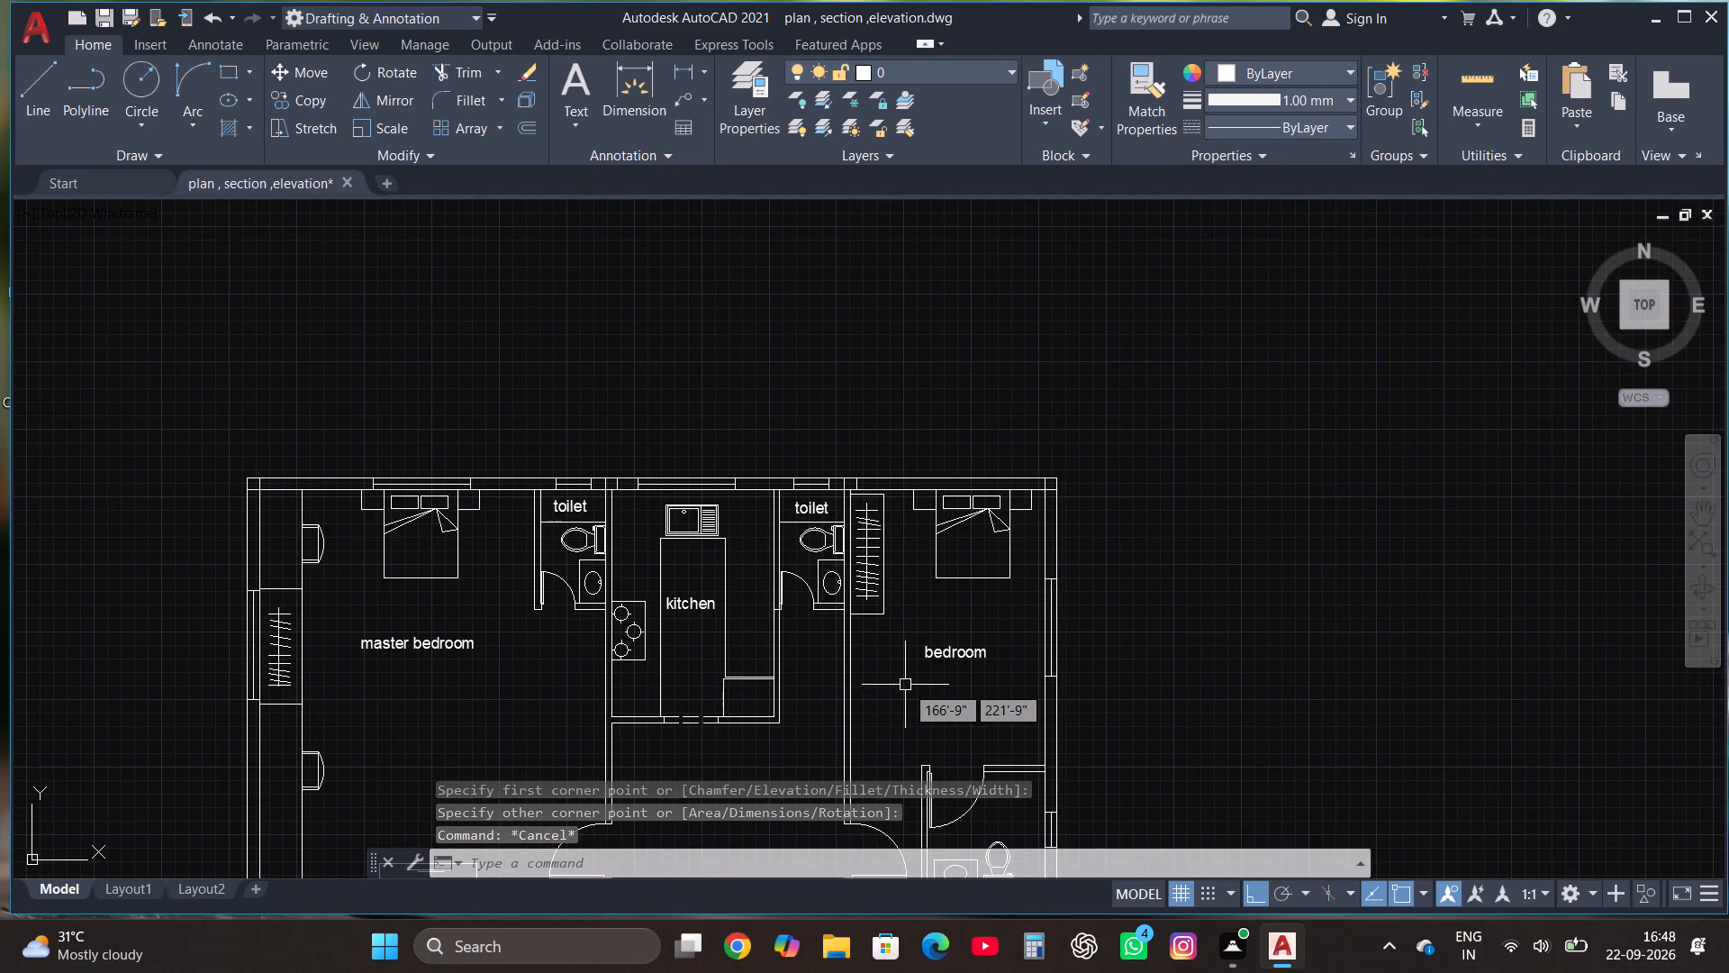
pyautogui.click(905, 685)
pyautogui.click(1034, 399)
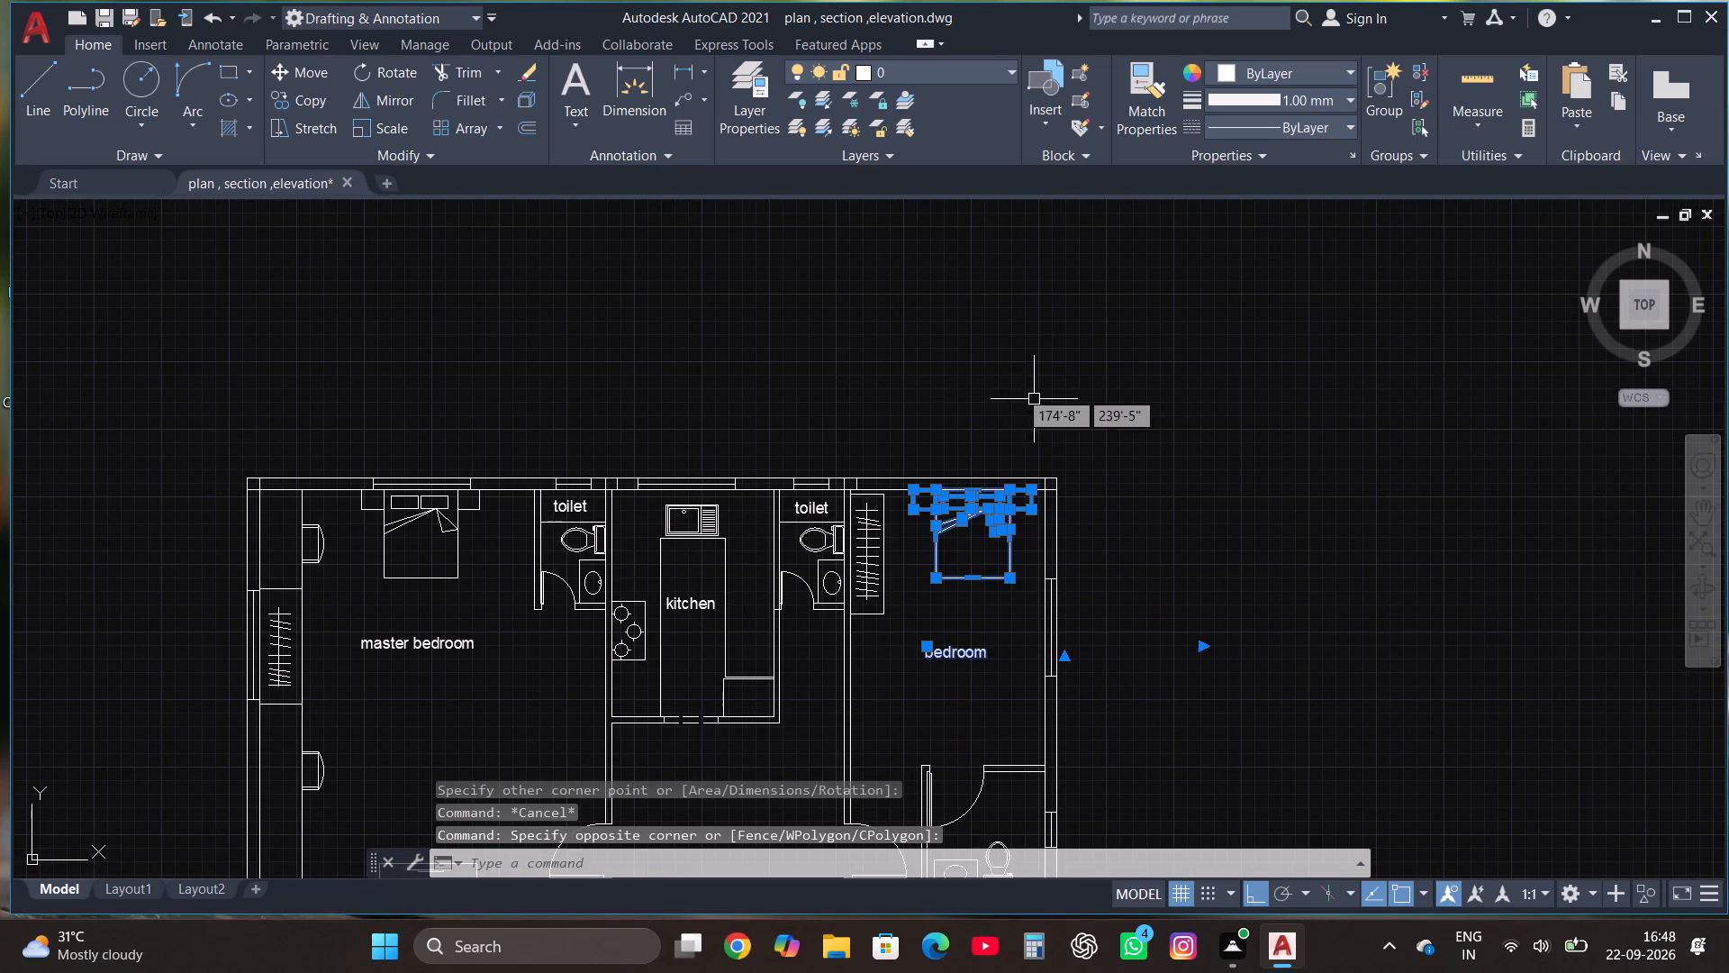
pyautogui.click(308, 101)
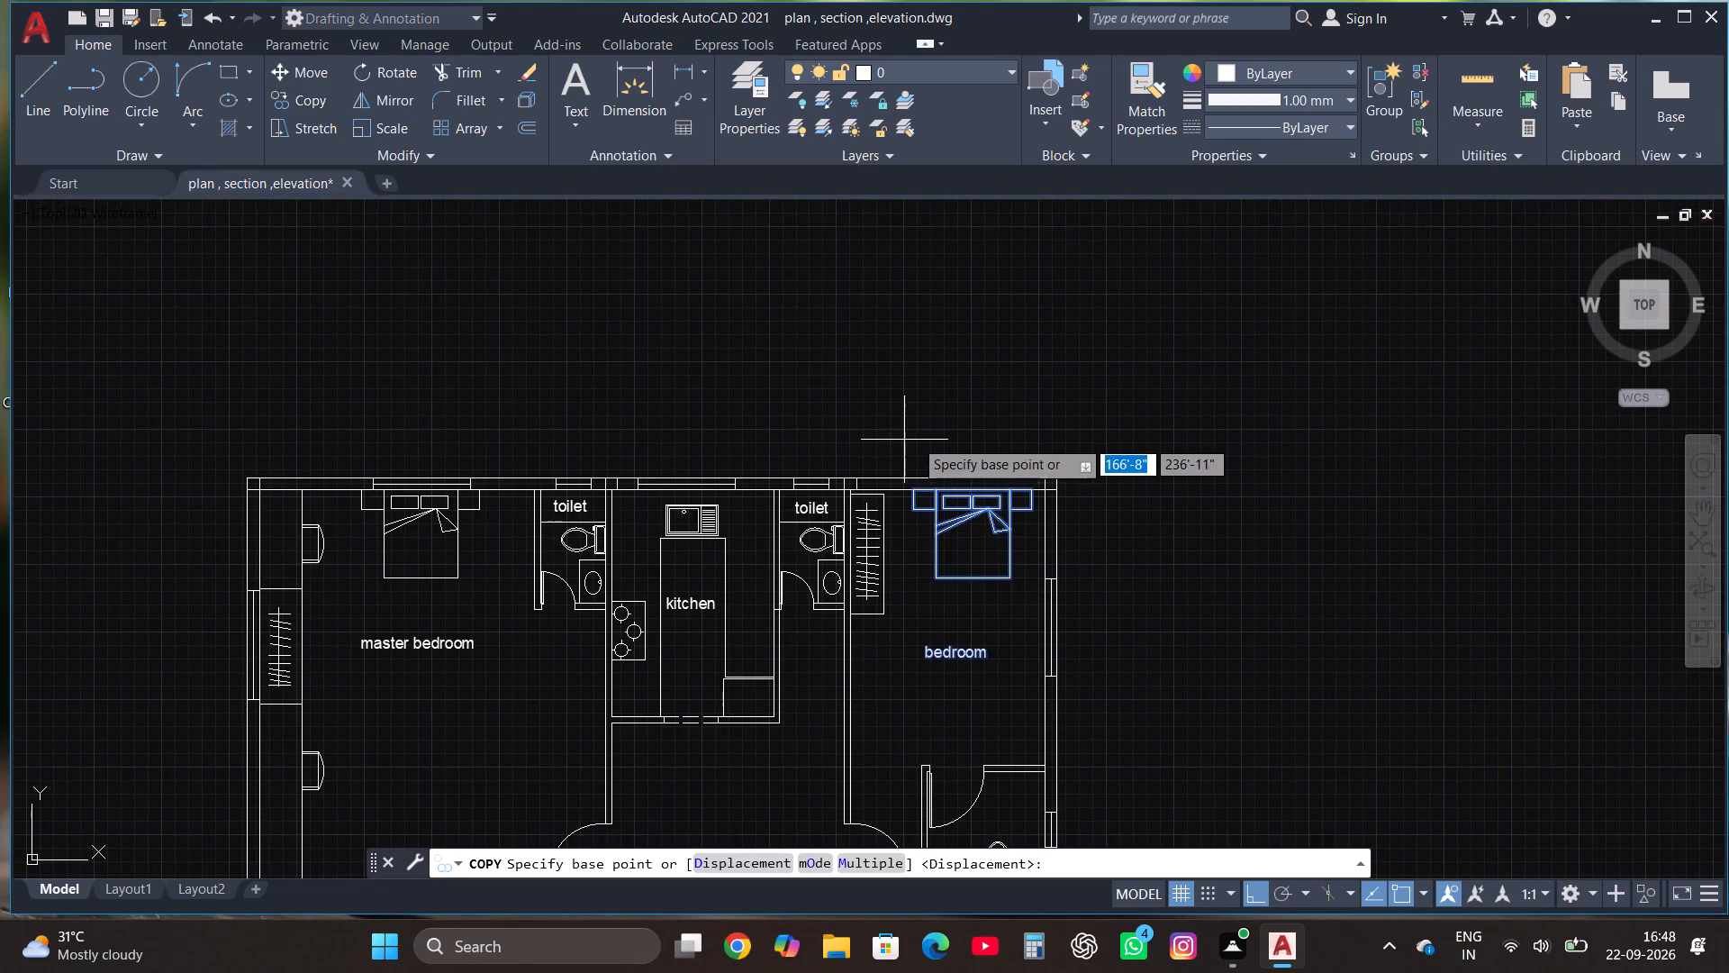
pyautogui.click(1035, 490)
pyautogui.scroll(-2, 949, 456)
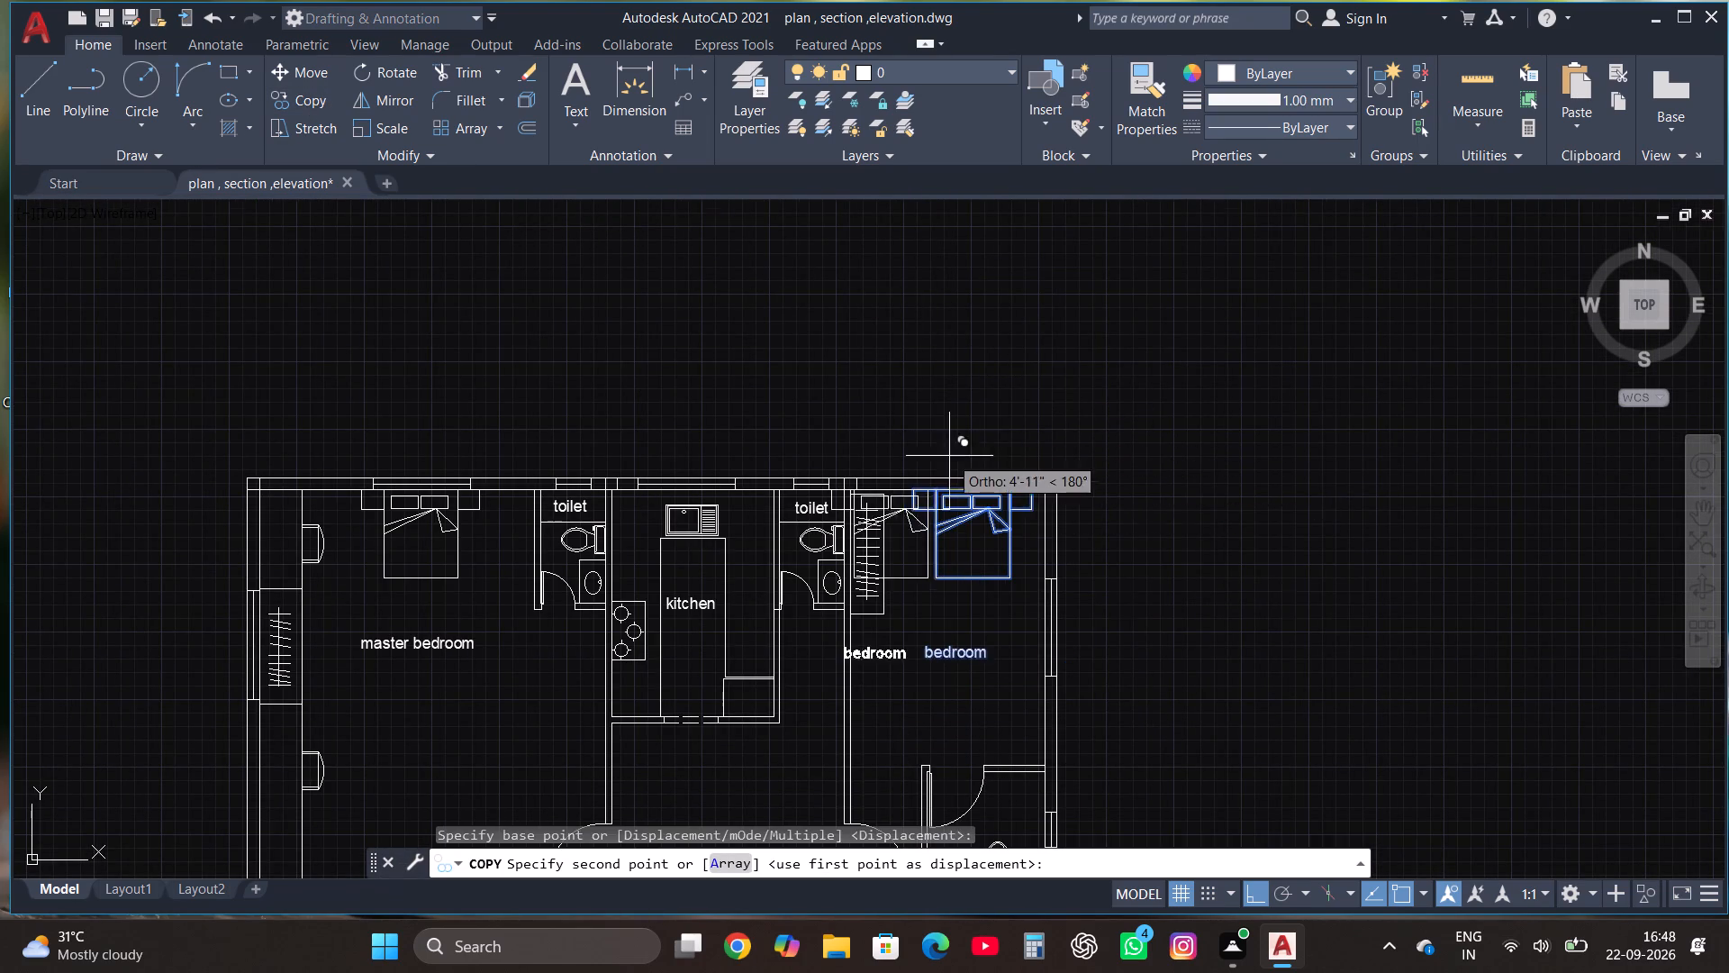
pyautogui.scroll(-2, 948, 457)
pyautogui.press('F8')
pyautogui.scroll(4, 960, 668)
pyautogui.click(969, 577)
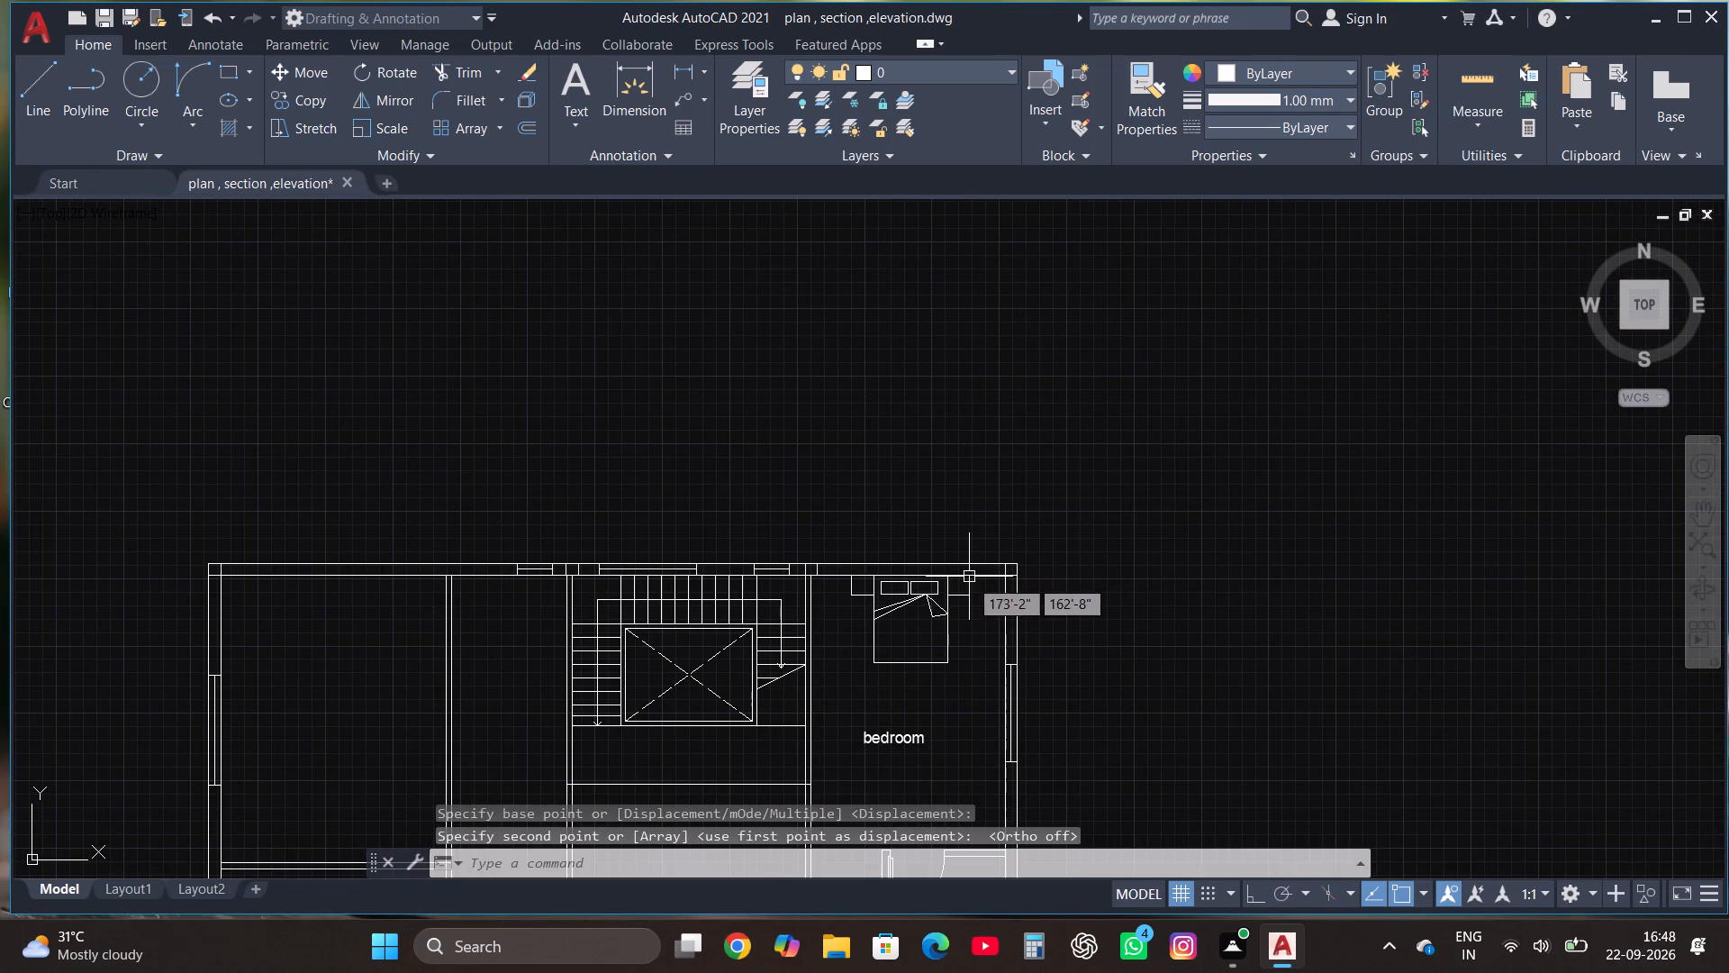
# With Ortho on, draw a short vertical line south from the toilet's west wall across the wall dividing the two bedrooms.
pyautogui.scroll(-1, 998, 517)
pyautogui.scroll(-1, 1009, 434)
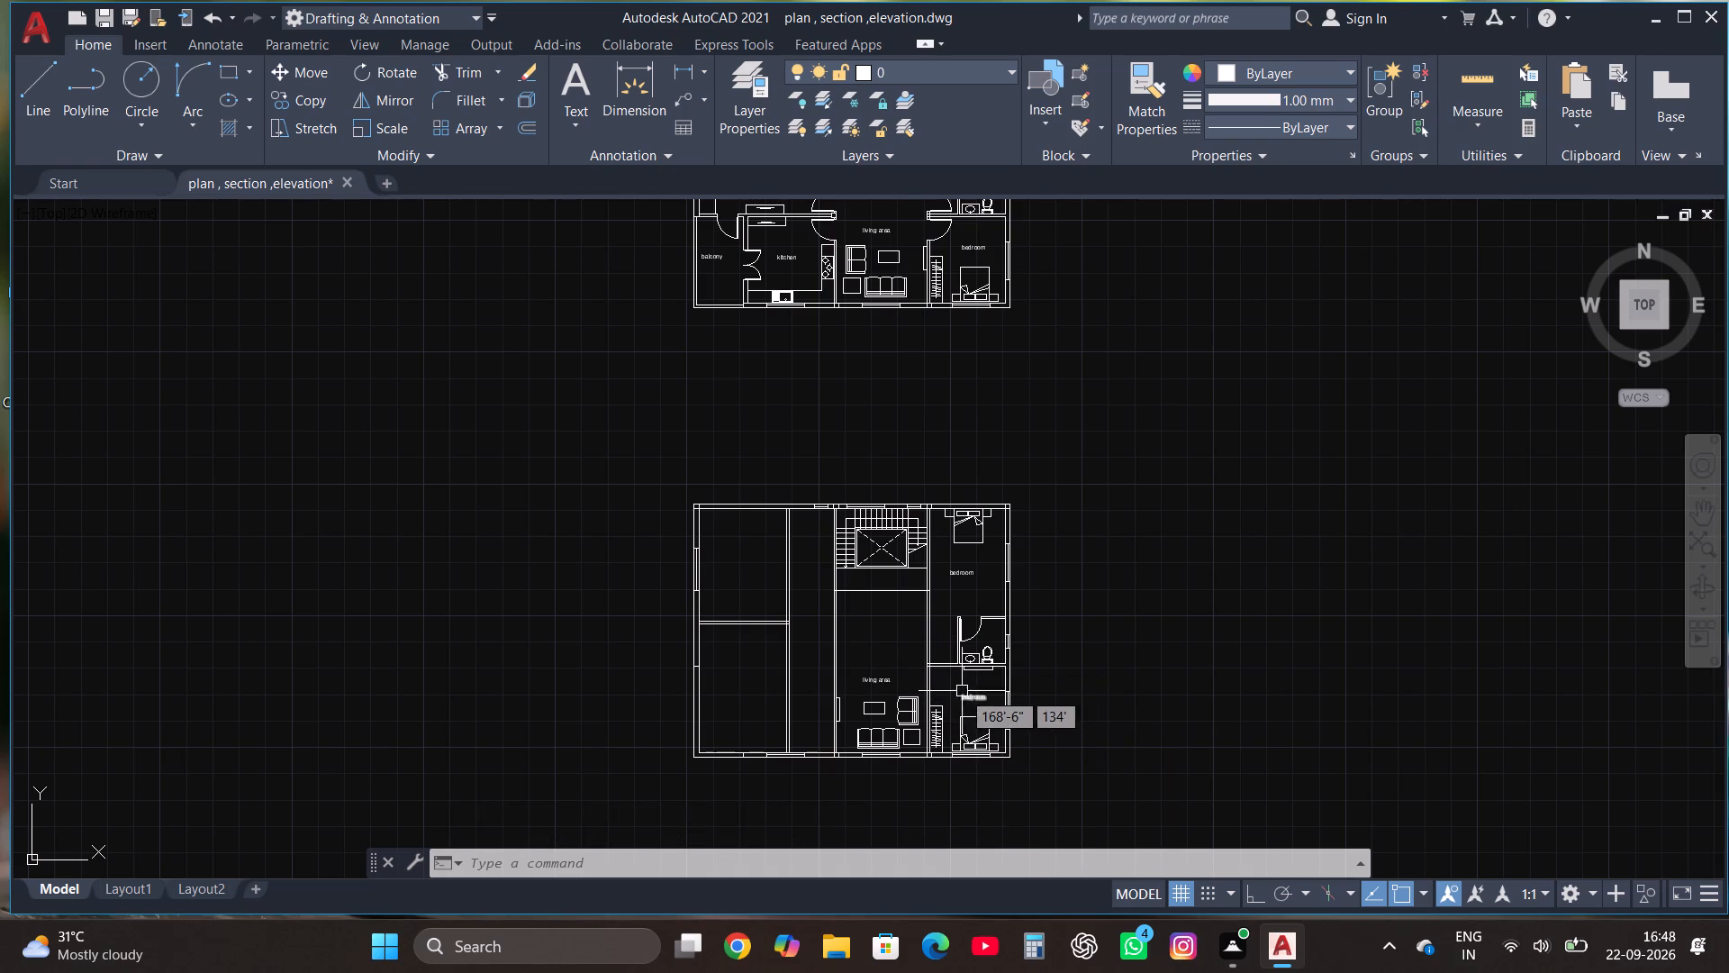
pyautogui.scroll(3, 952, 672)
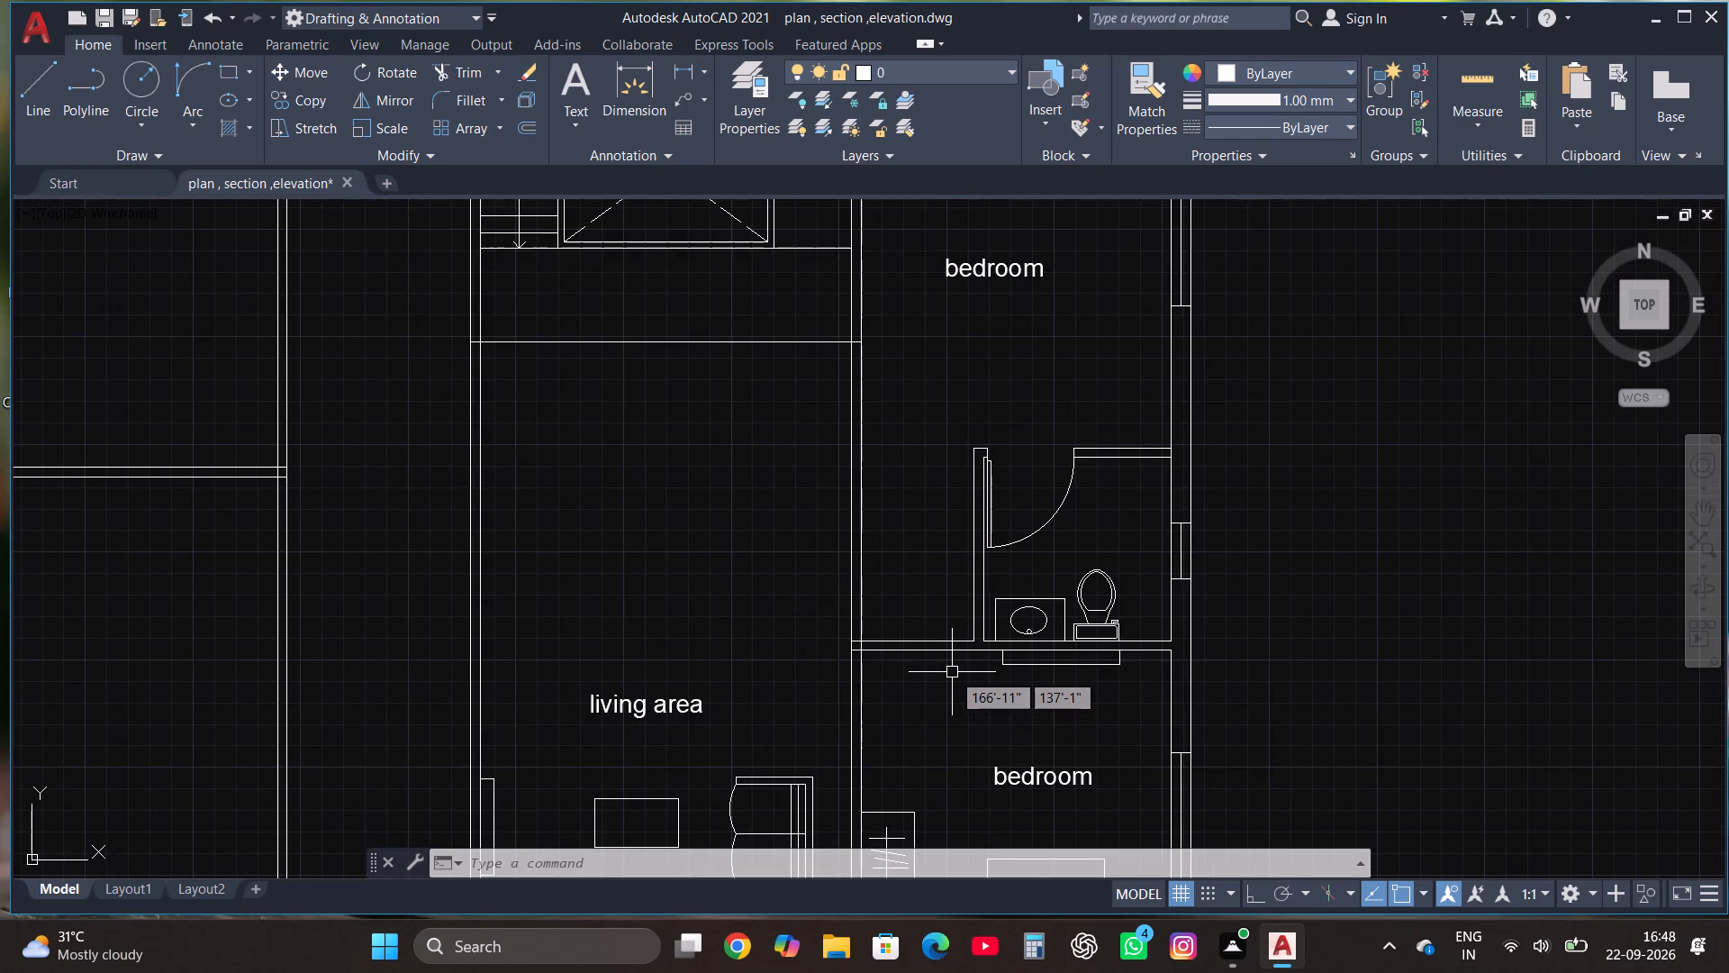
pyautogui.click(33, 80)
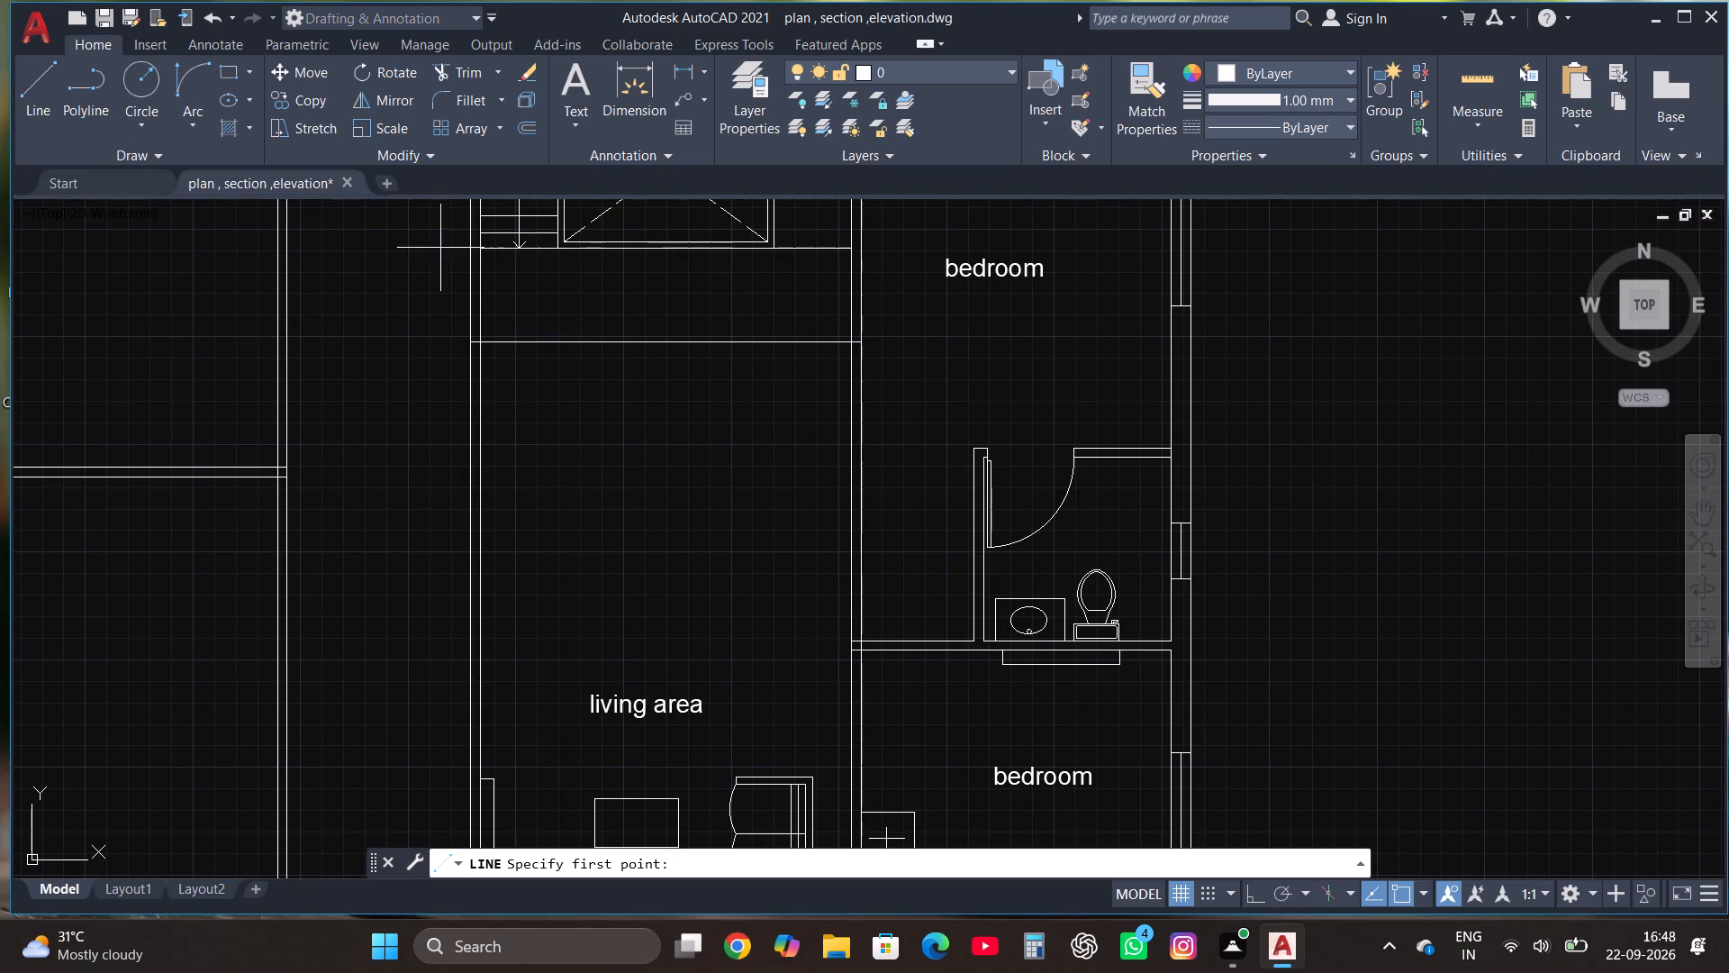
pyautogui.click(976, 643)
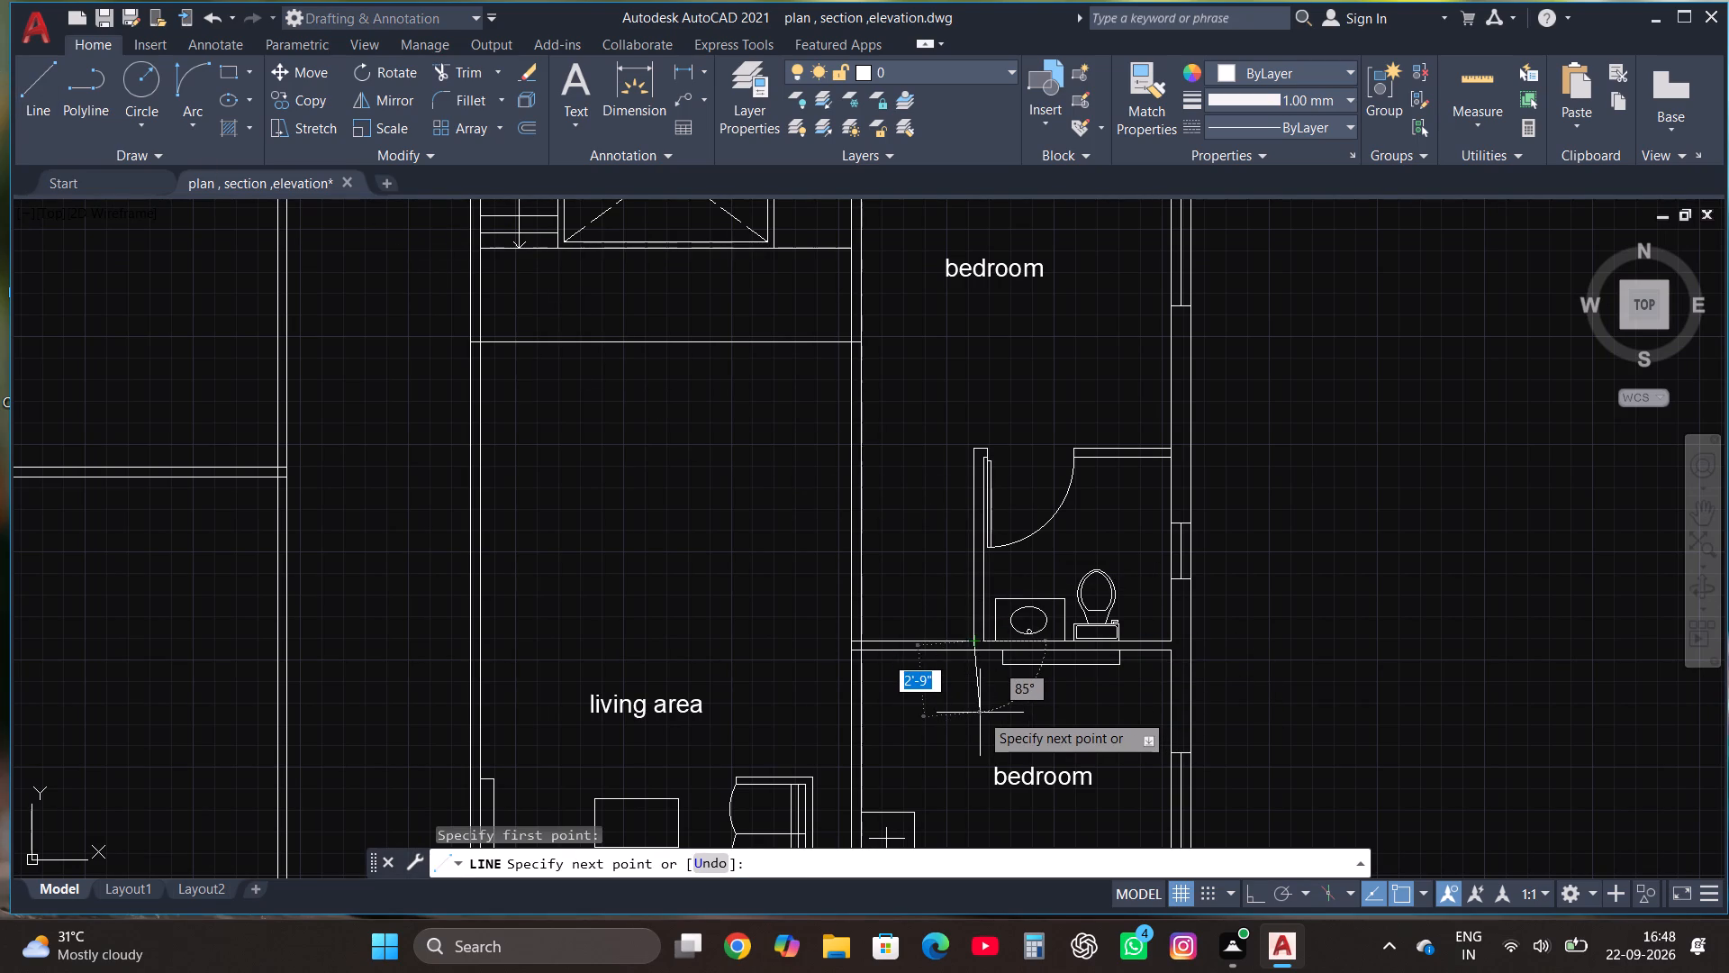
pyautogui.press('F8')
pyautogui.click(960, 701)
pyautogui.press('Escape')
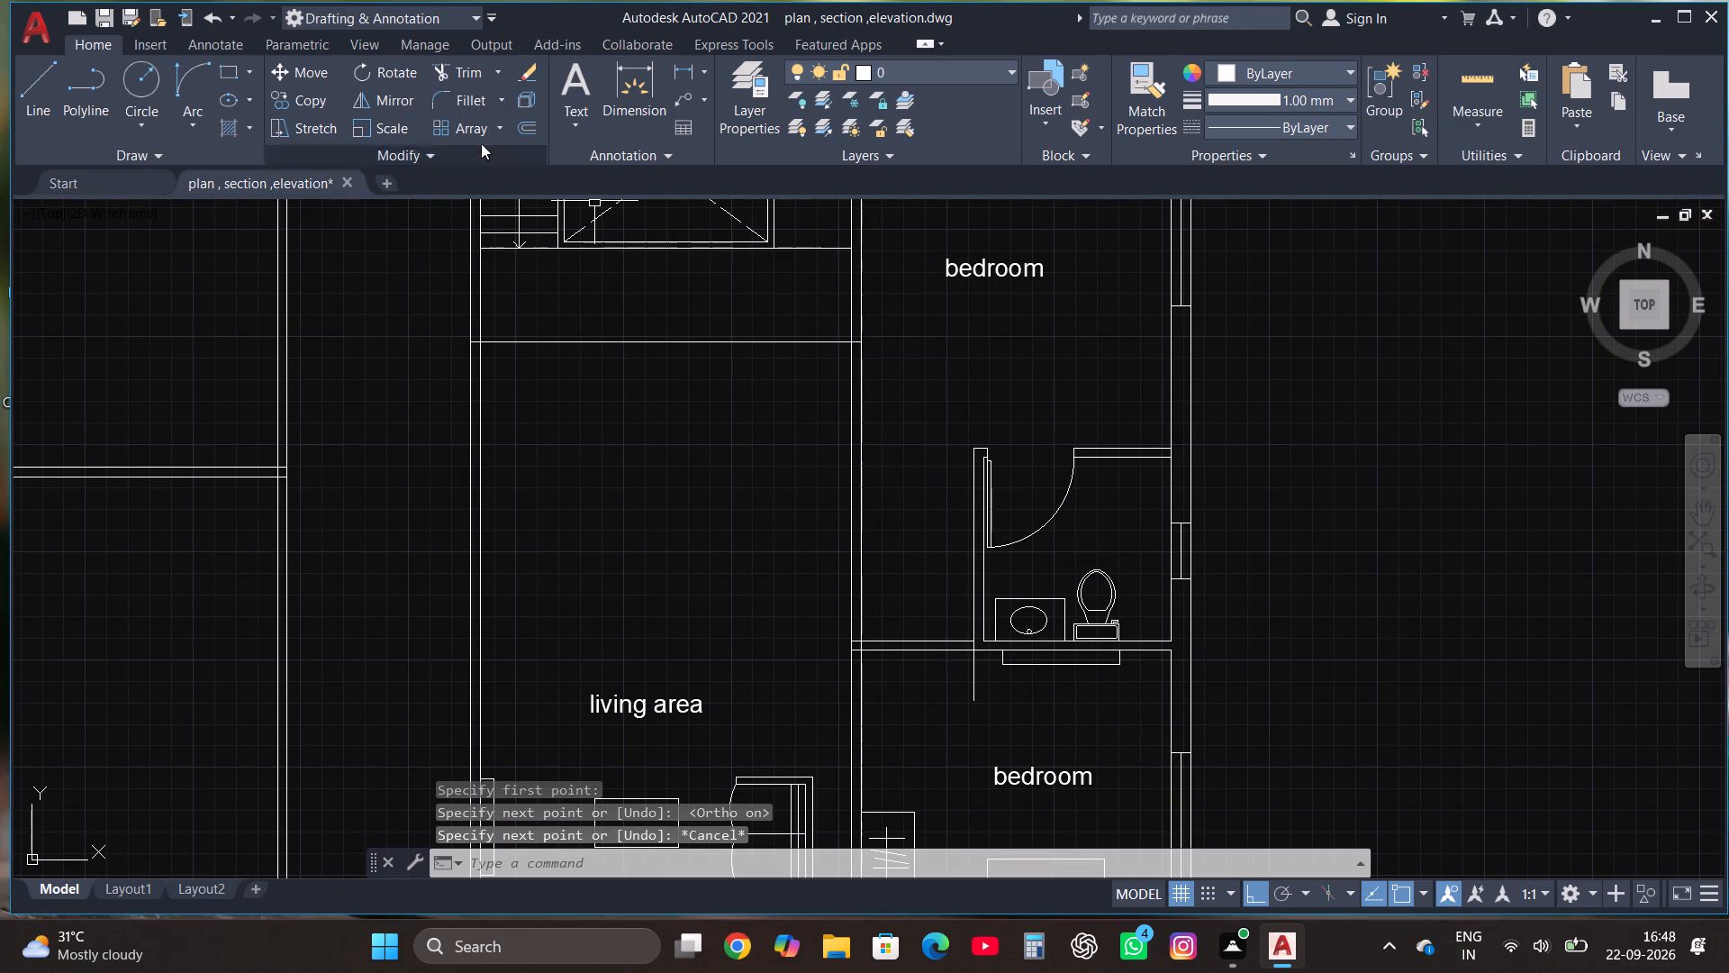
# Trim away the dividing wall between the toilet and the living area's east wall, including the line stub and leftover end segments.
pyautogui.click(452, 68)
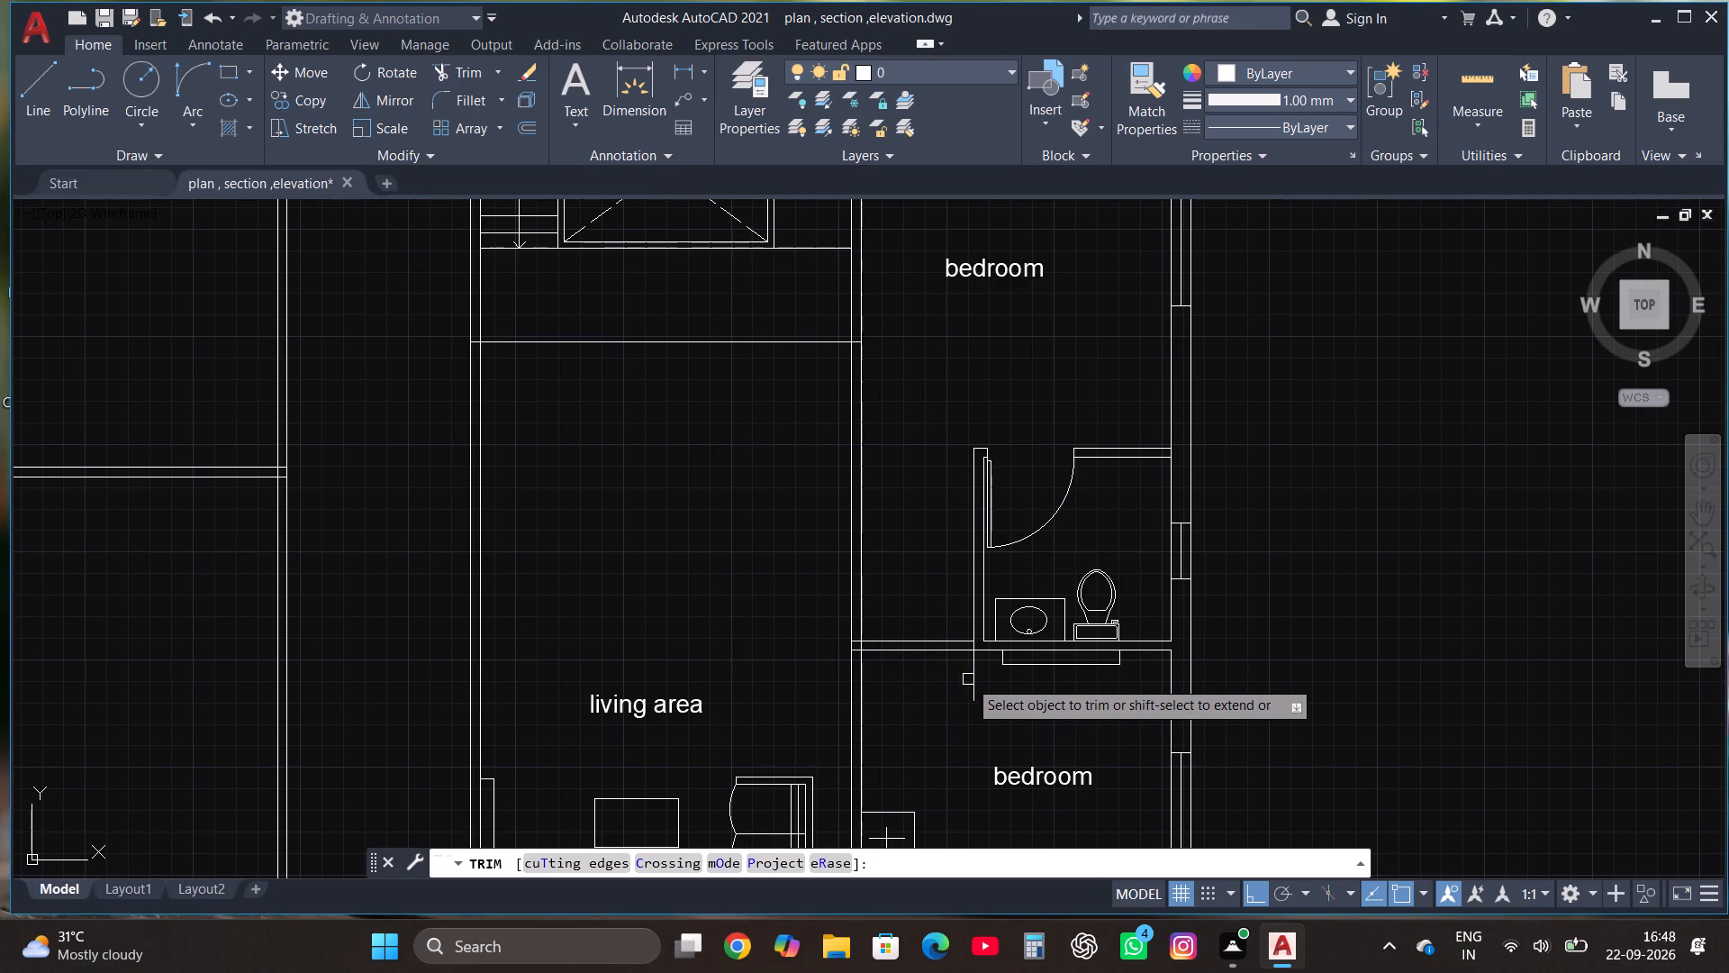
pyautogui.click(968, 679)
pyautogui.click(978, 686)
pyautogui.click(947, 692)
pyautogui.click(916, 555)
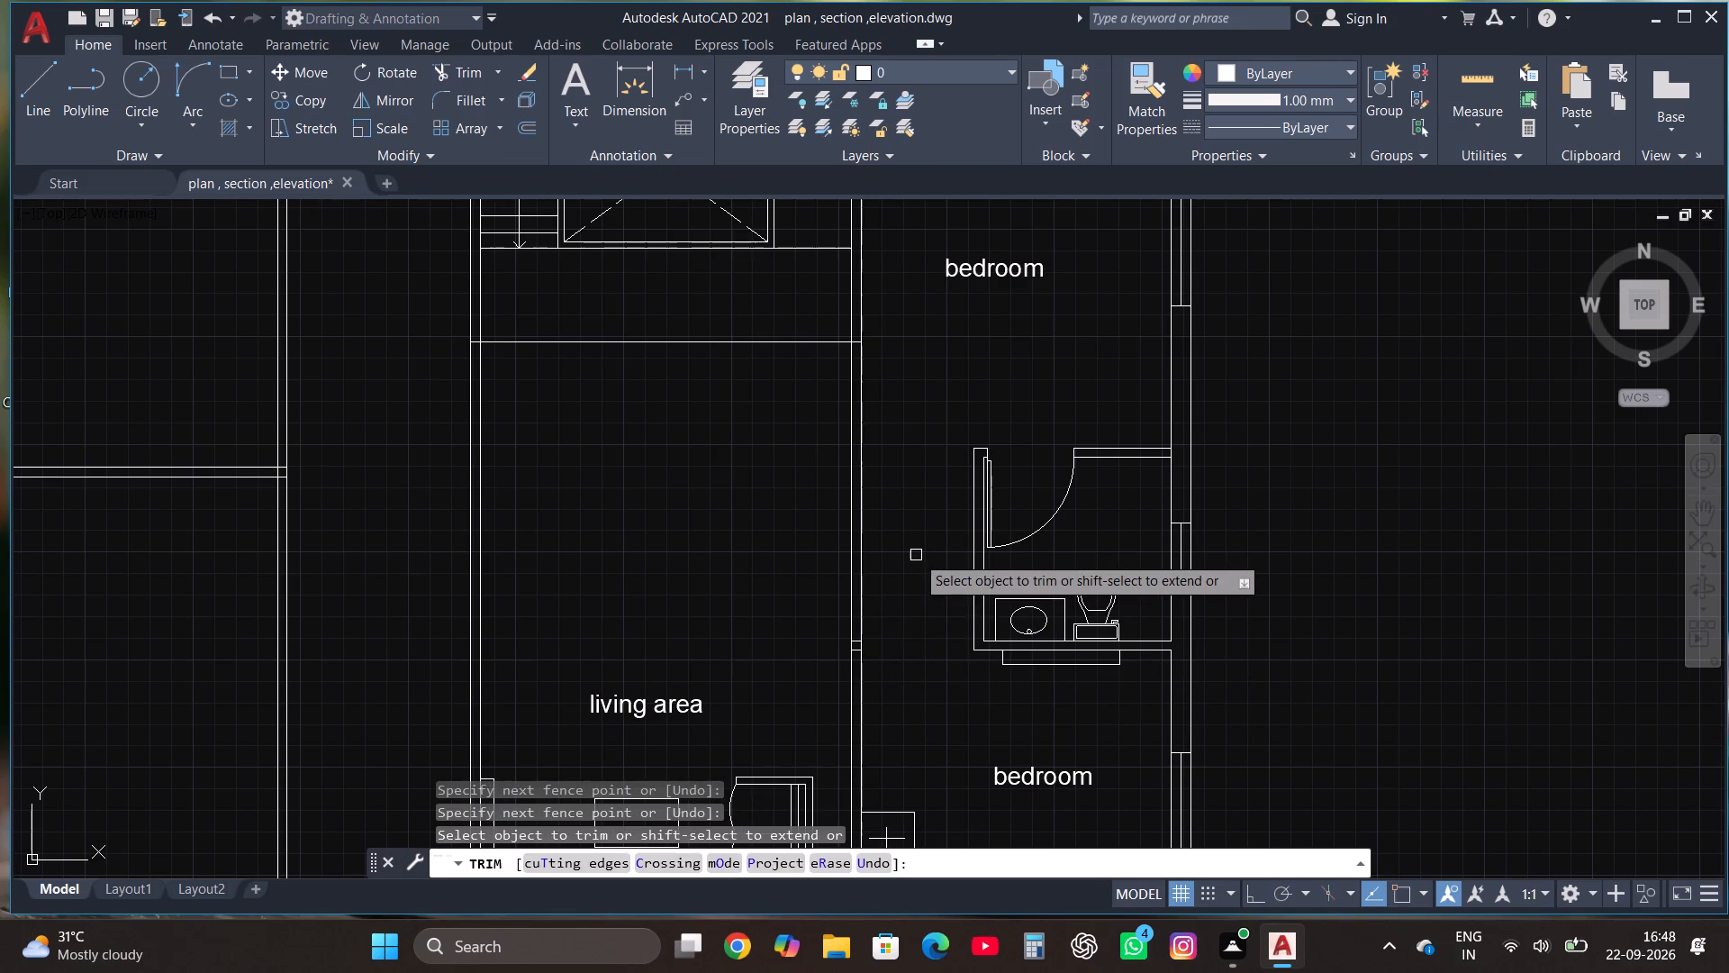
pyautogui.scroll(3, 870, 658)
pyautogui.click(812, 656)
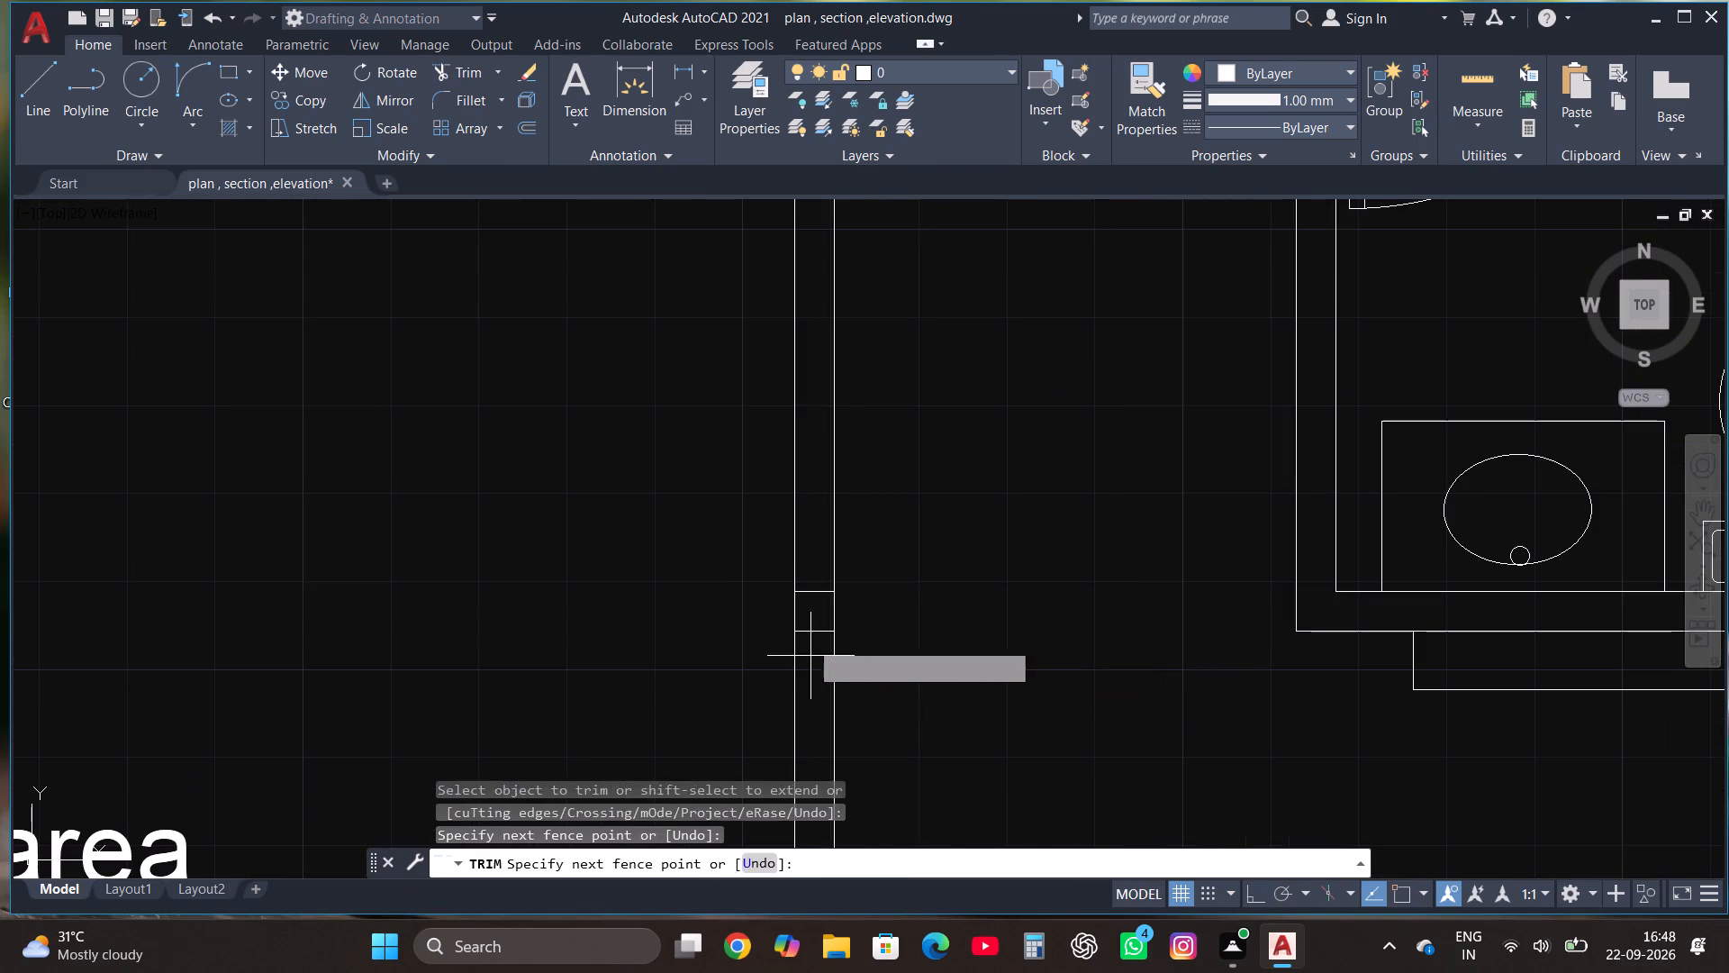
pyautogui.click(814, 575)
pyautogui.press('Escape')
# With Ortho off, copy the original plan's southeast bedroom door onto the living area's east wall in the copy, west of the toilet.
pyautogui.scroll(-4, 816, 575)
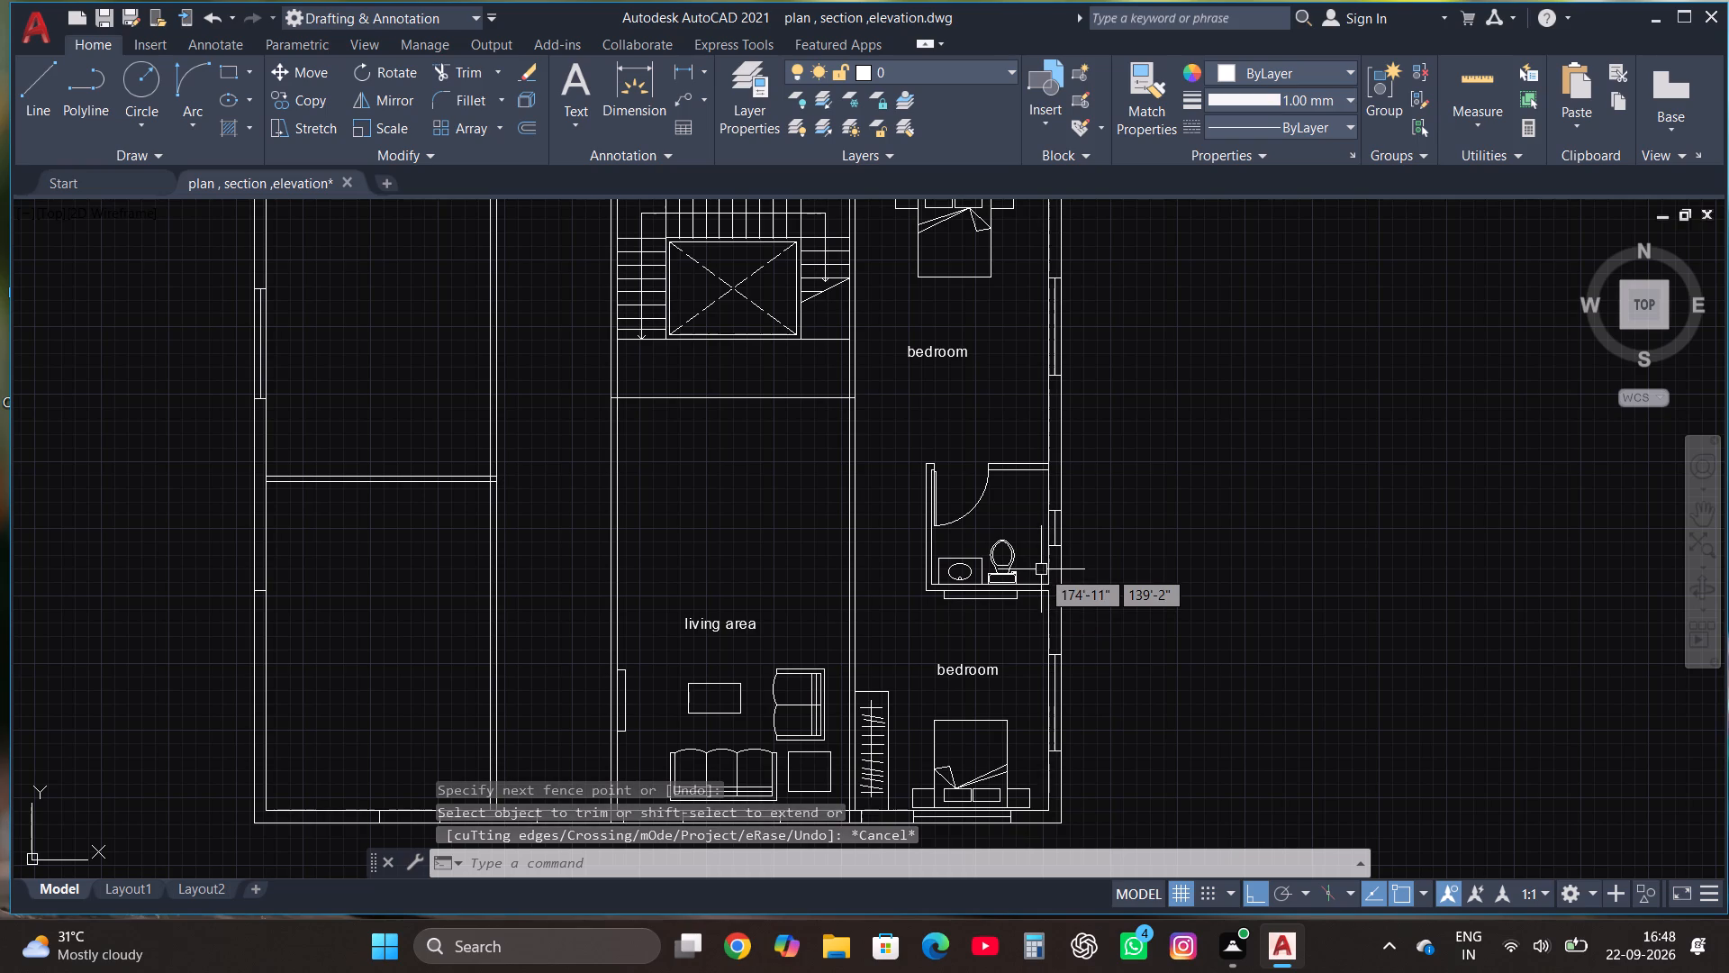
pyautogui.scroll(-4, 919, 603)
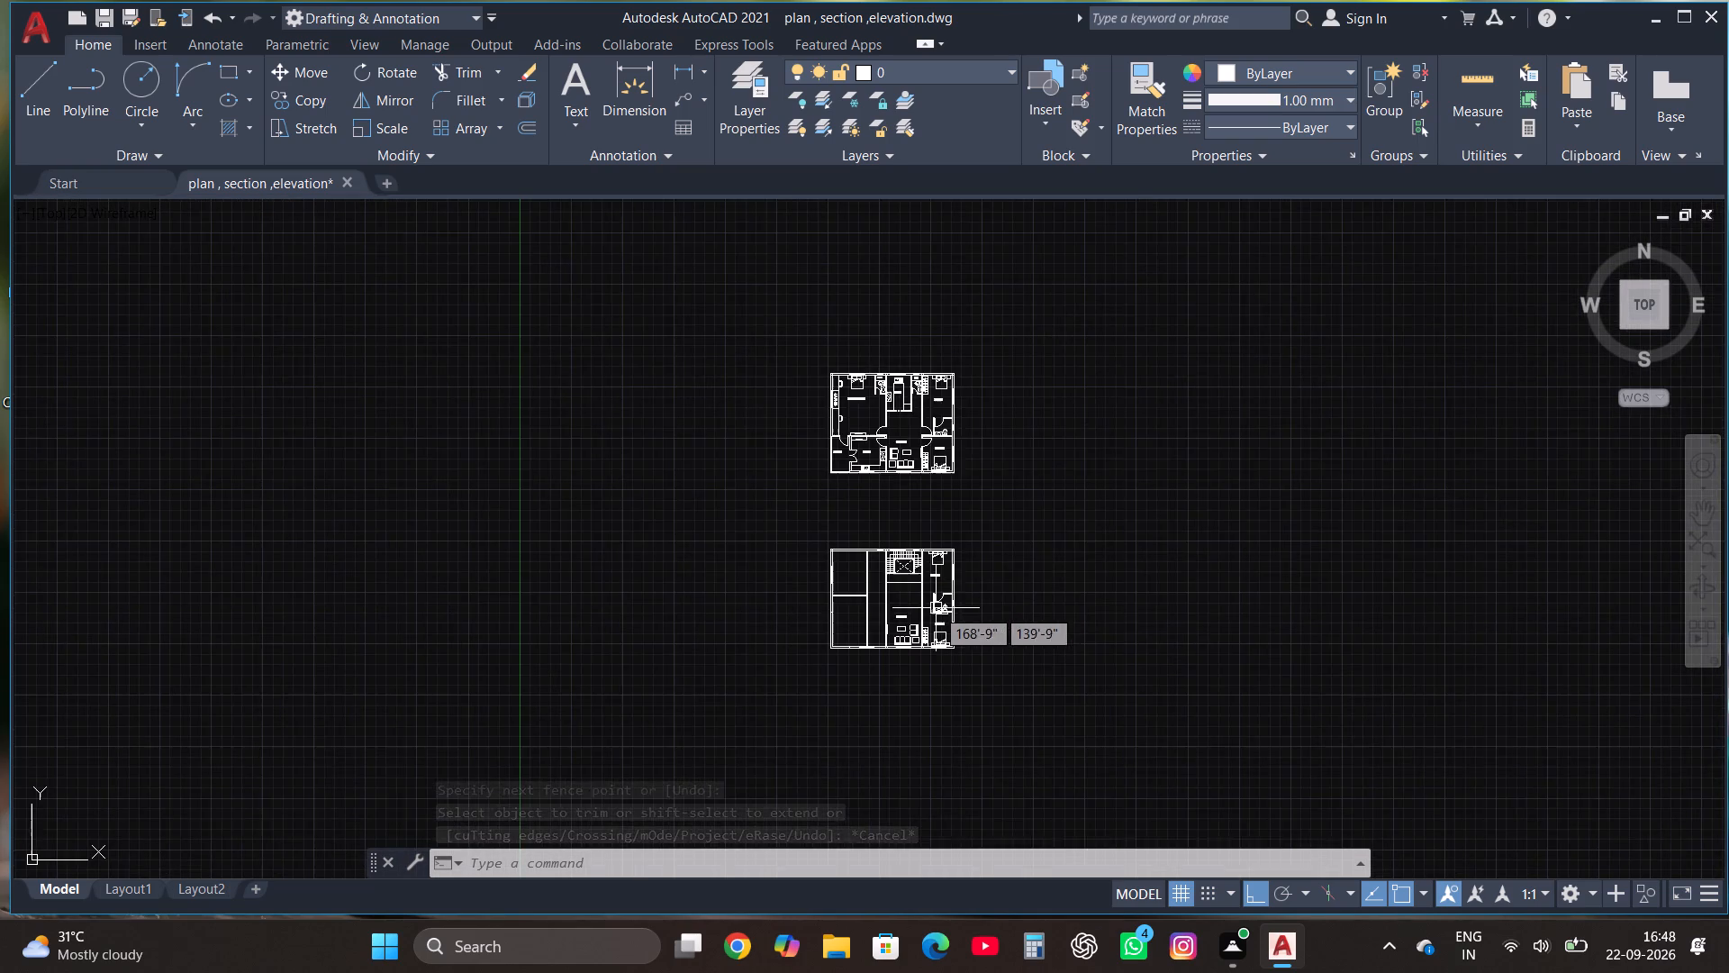
pyautogui.scroll(2, 939, 443)
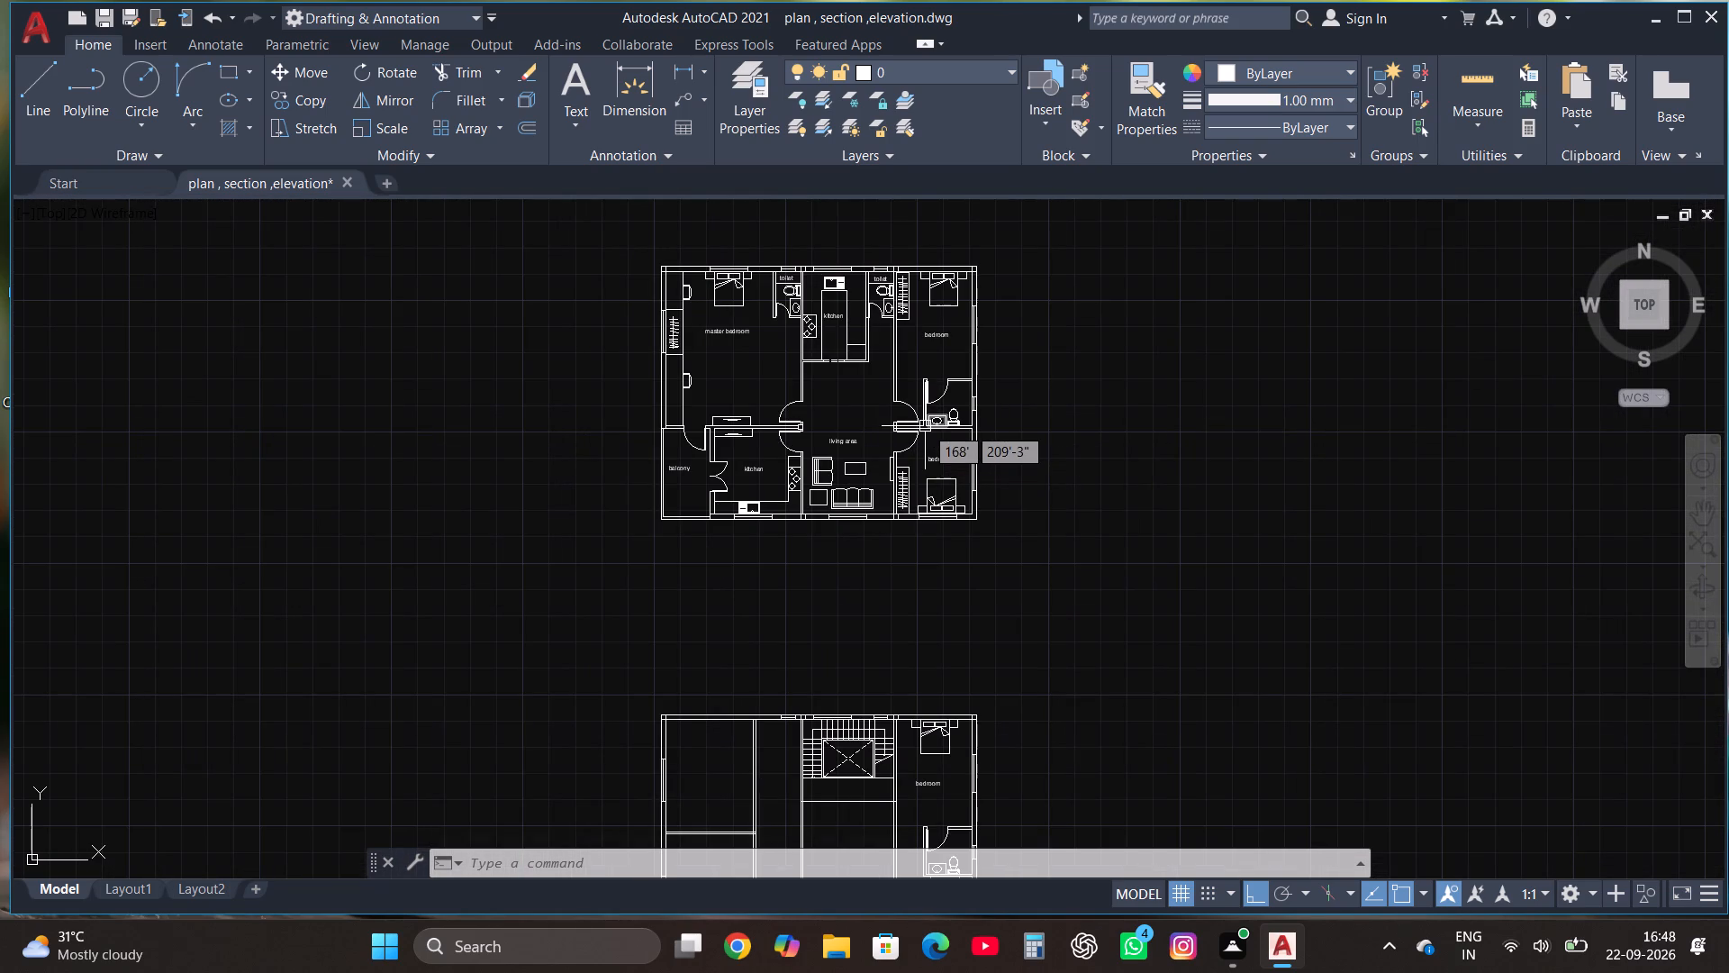
pyautogui.scroll(1, 919, 442)
pyautogui.click(903, 442)
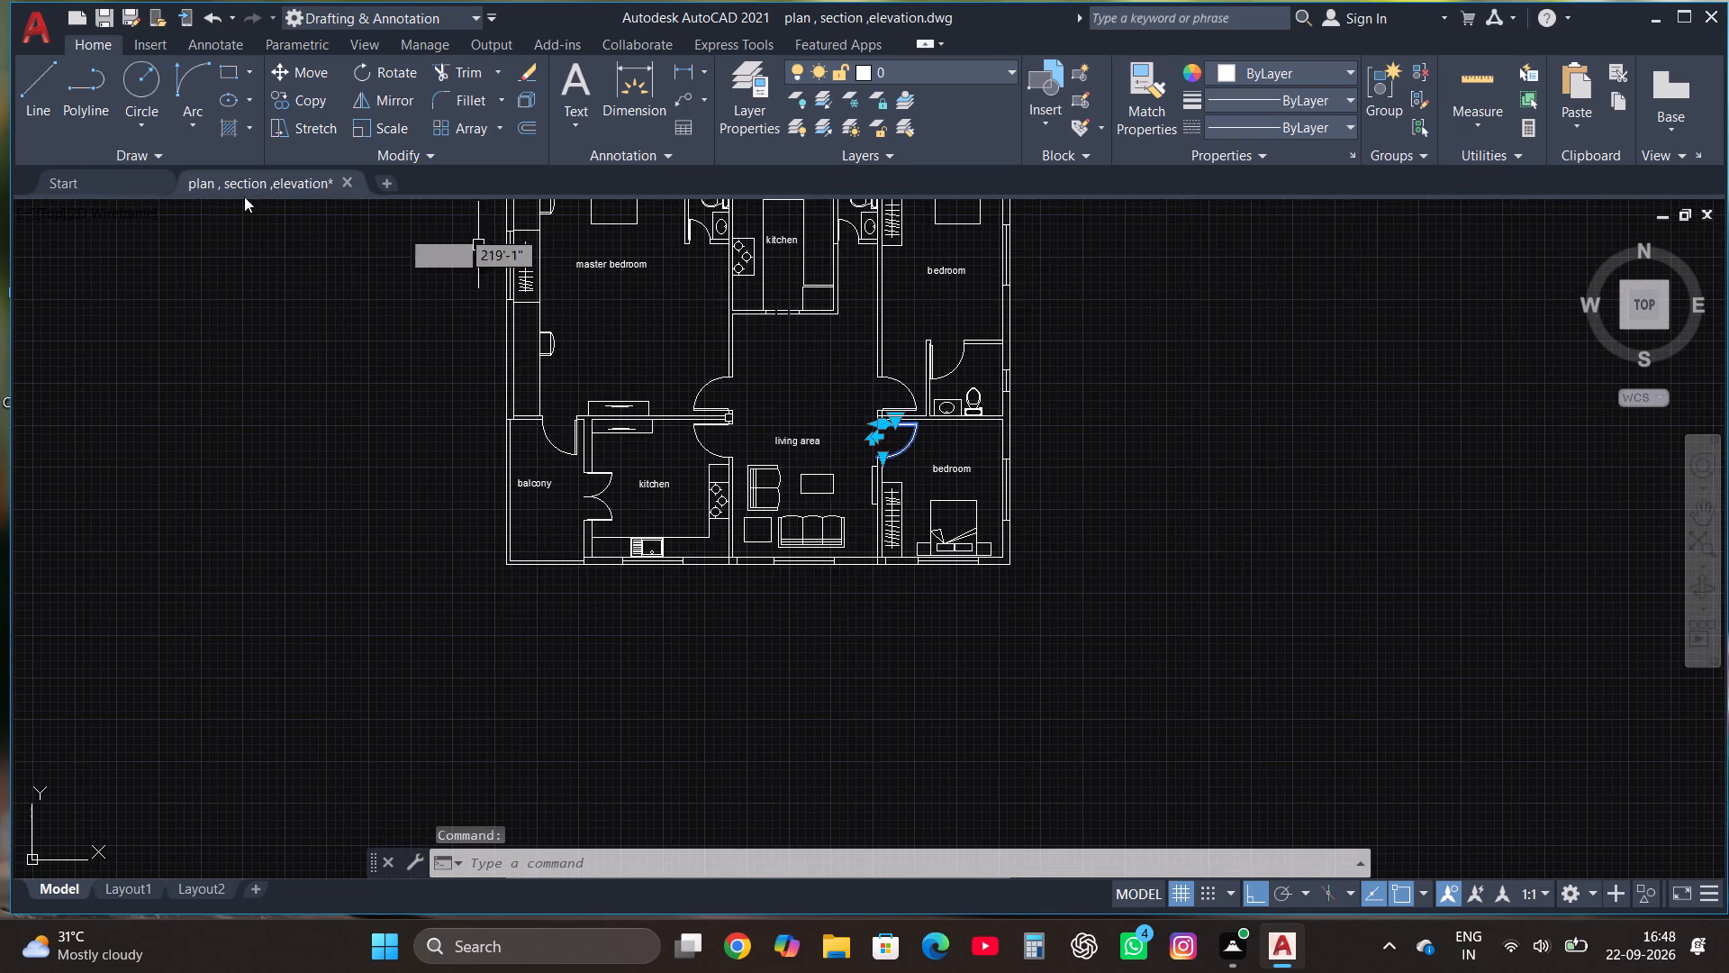
pyautogui.click(314, 105)
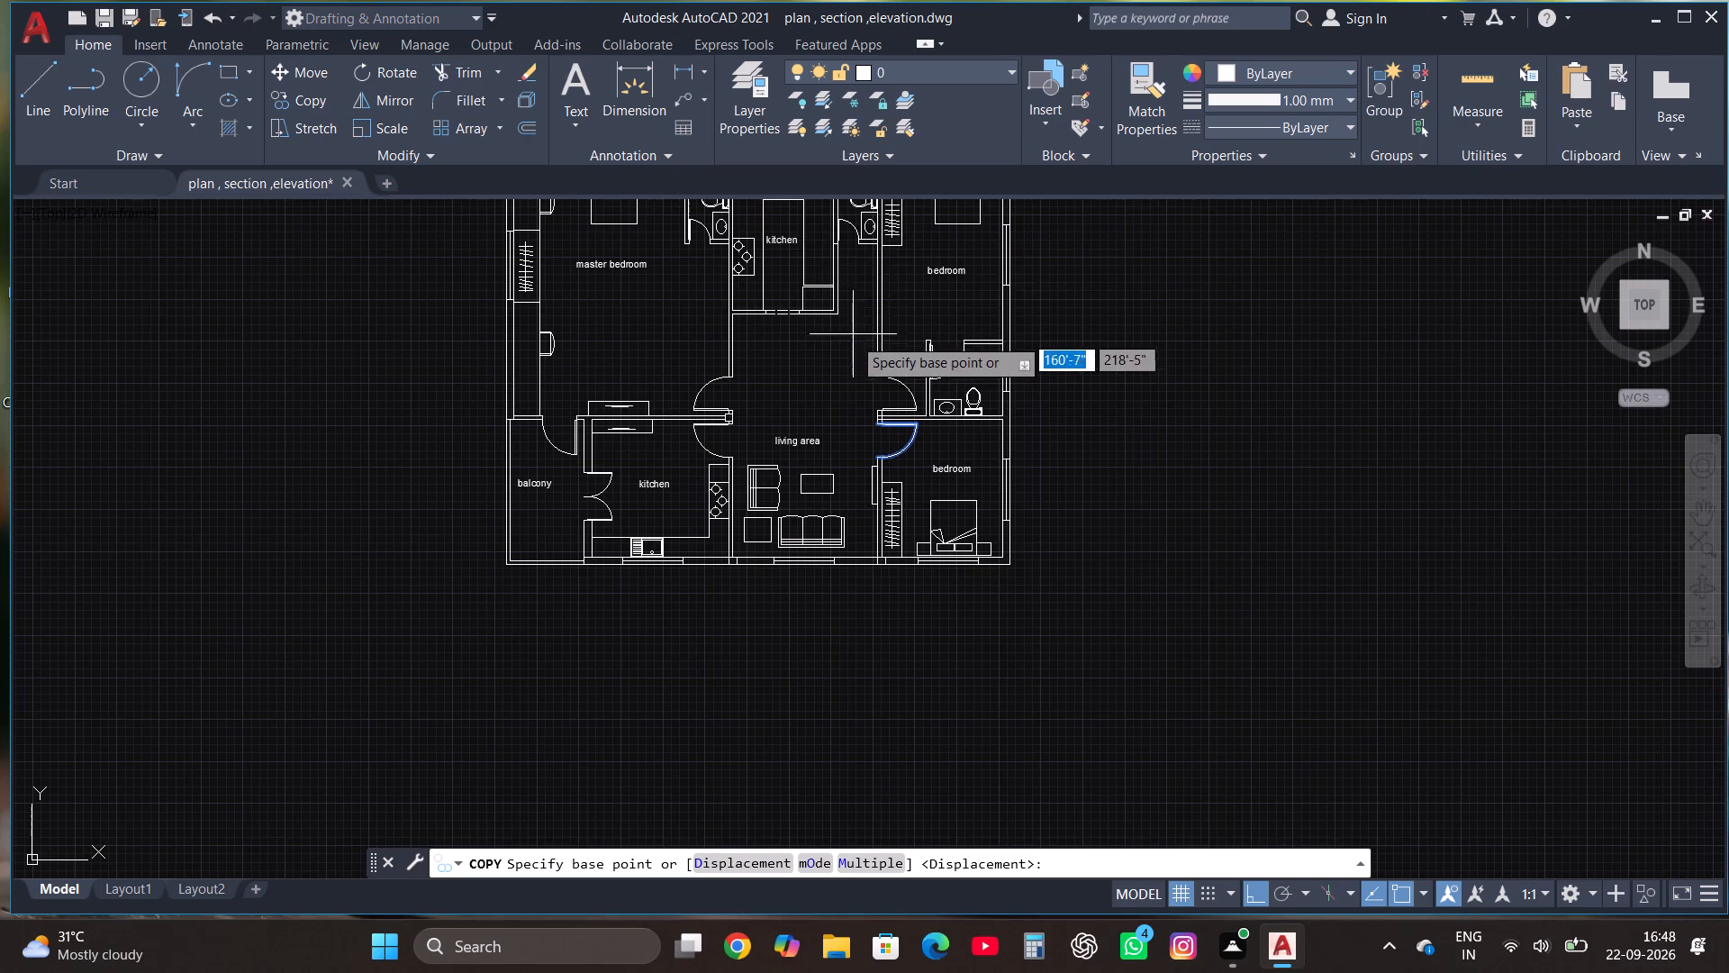
pyautogui.scroll(3, 875, 399)
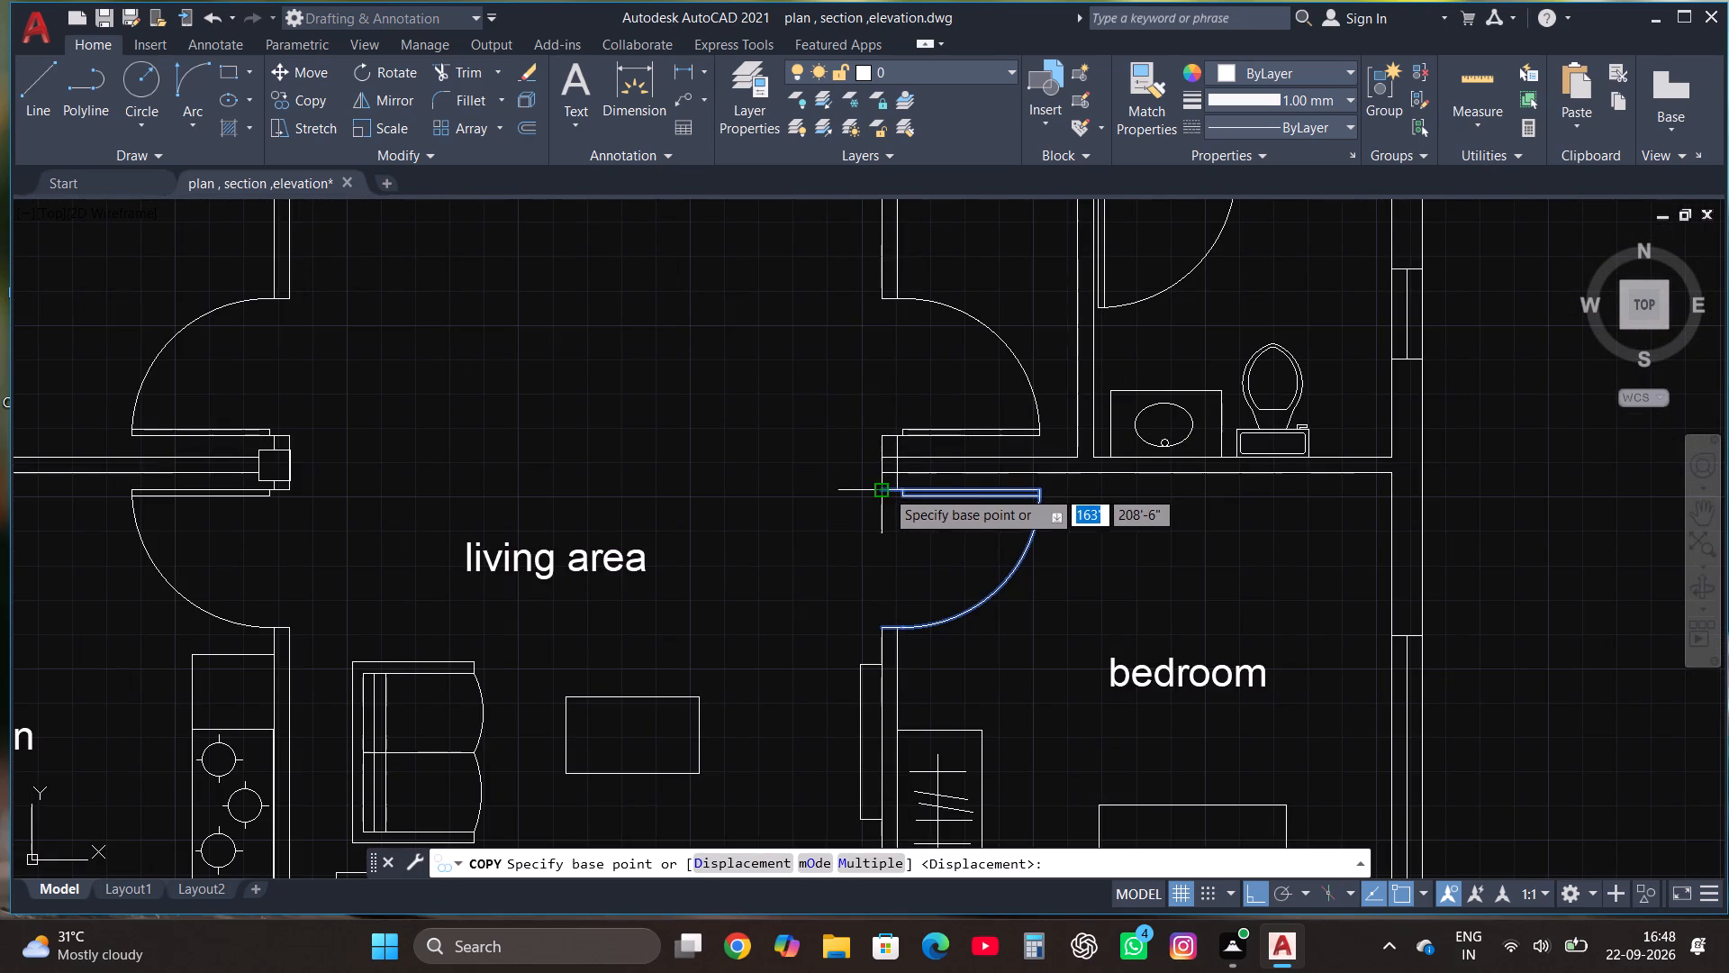
pyautogui.click(885, 489)
pyautogui.scroll(-4, 856, 346)
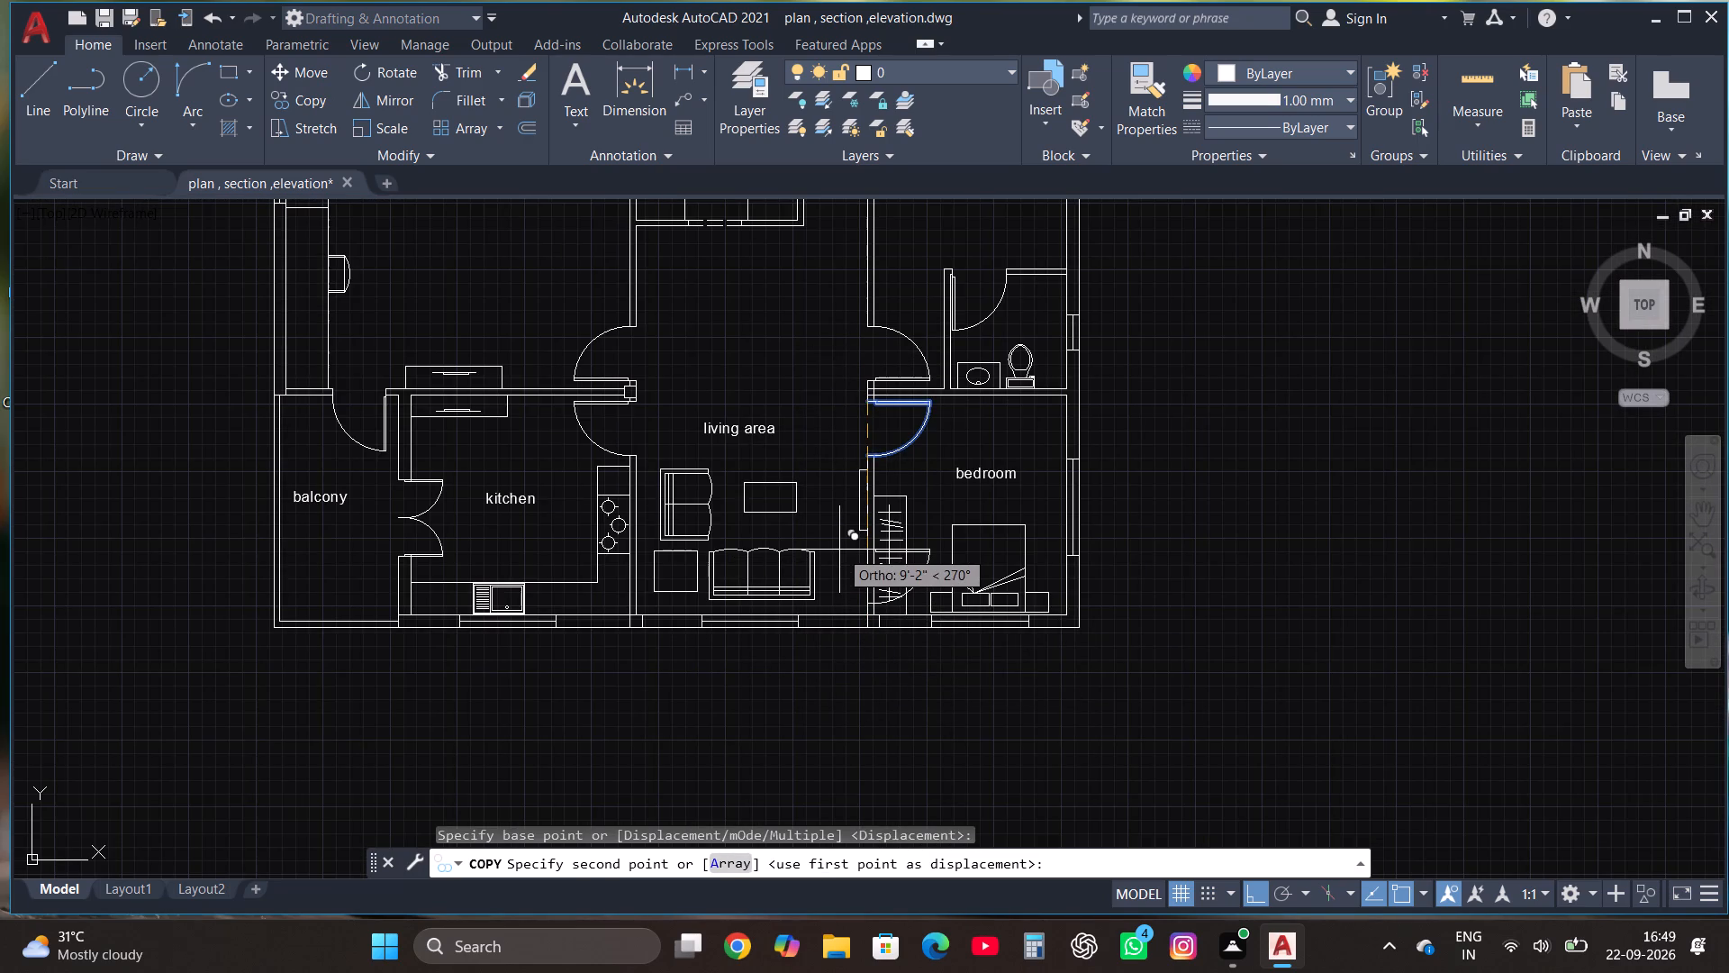
pyautogui.press('F8')
pyautogui.scroll(-1, 824, 459)
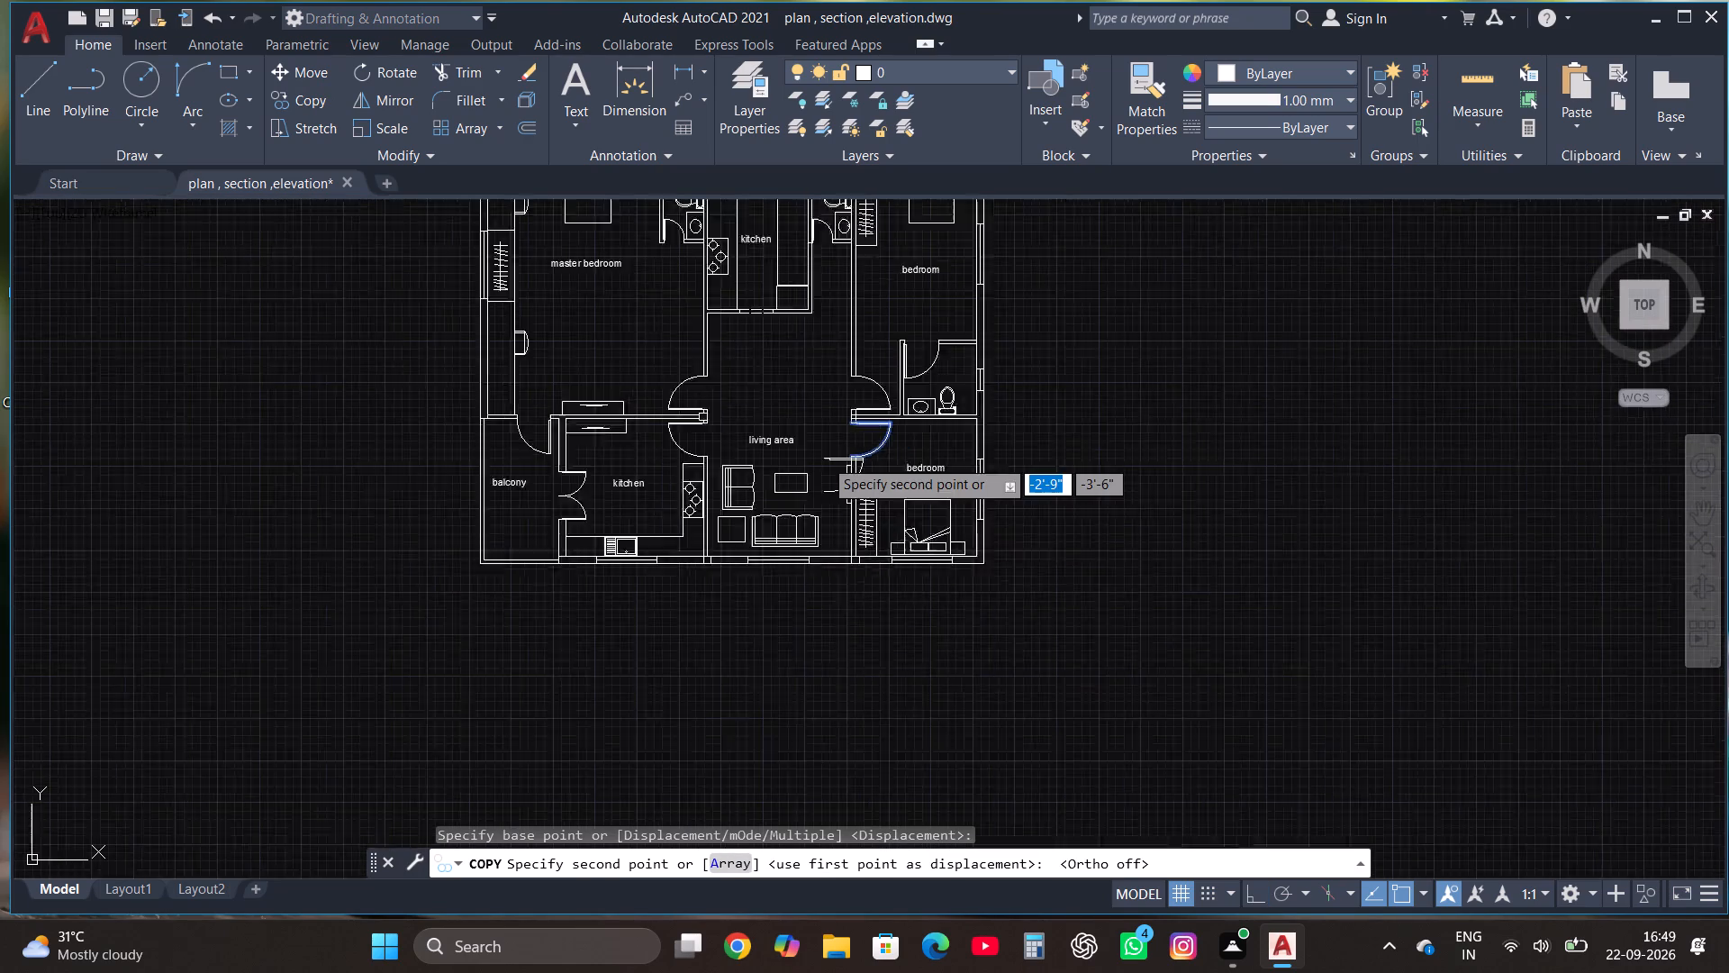
pyautogui.scroll(-2, 824, 459)
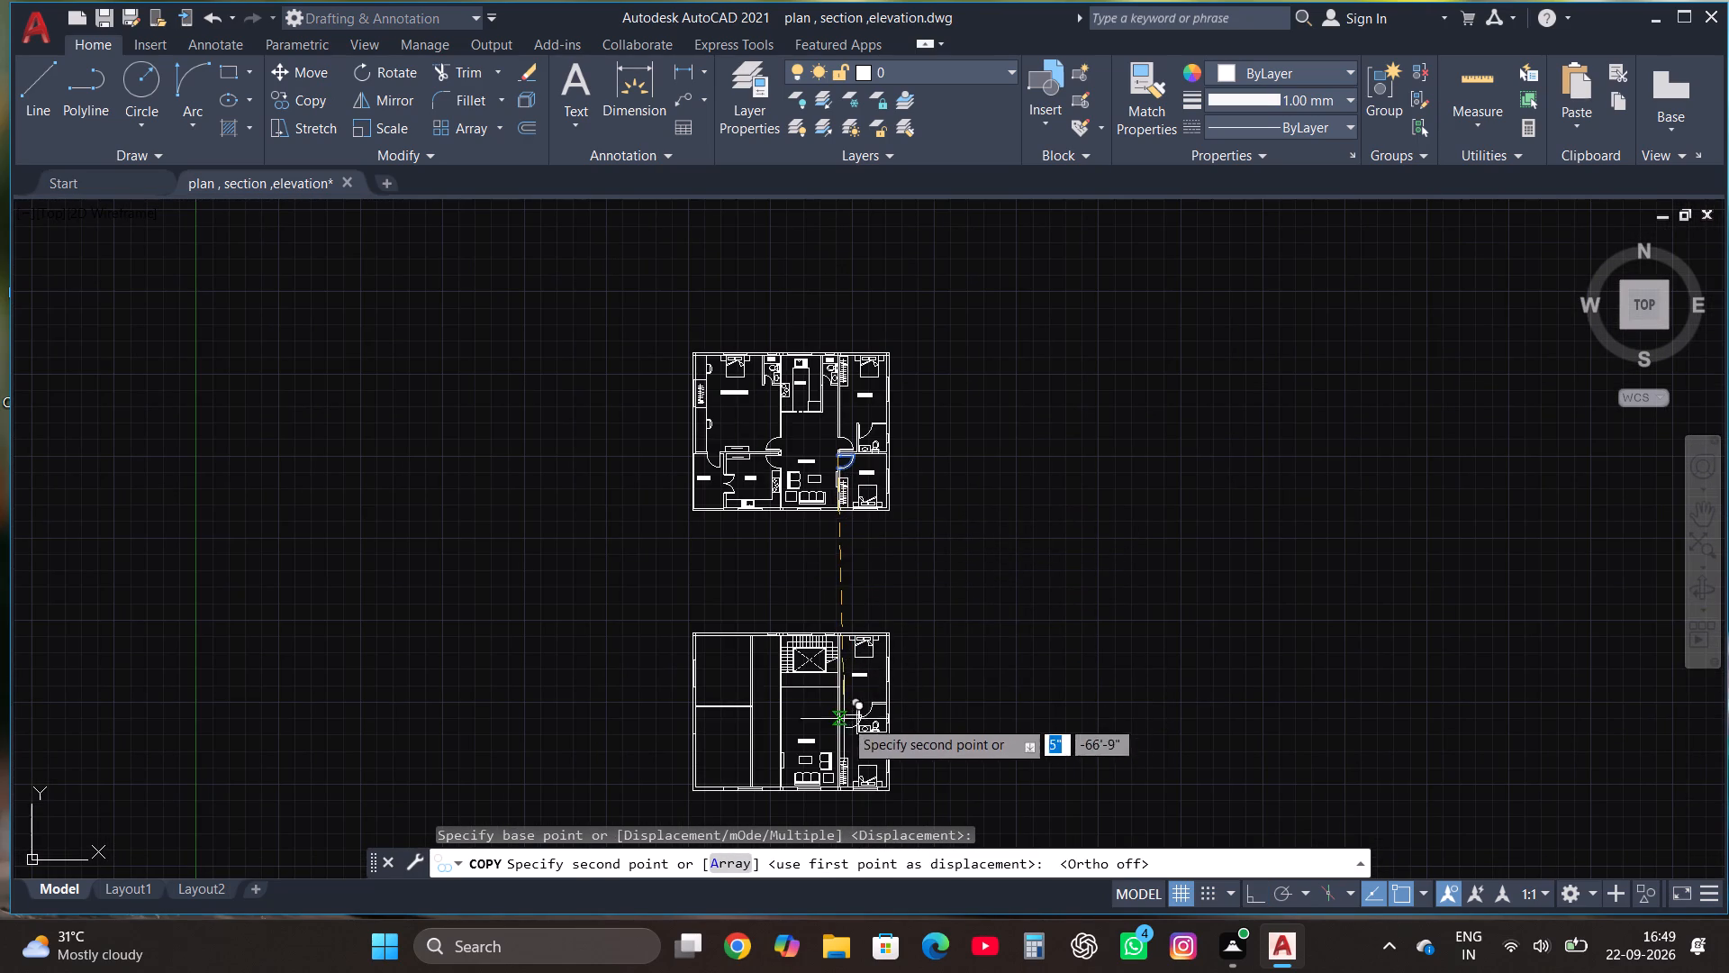
pyautogui.scroll(3, 865, 760)
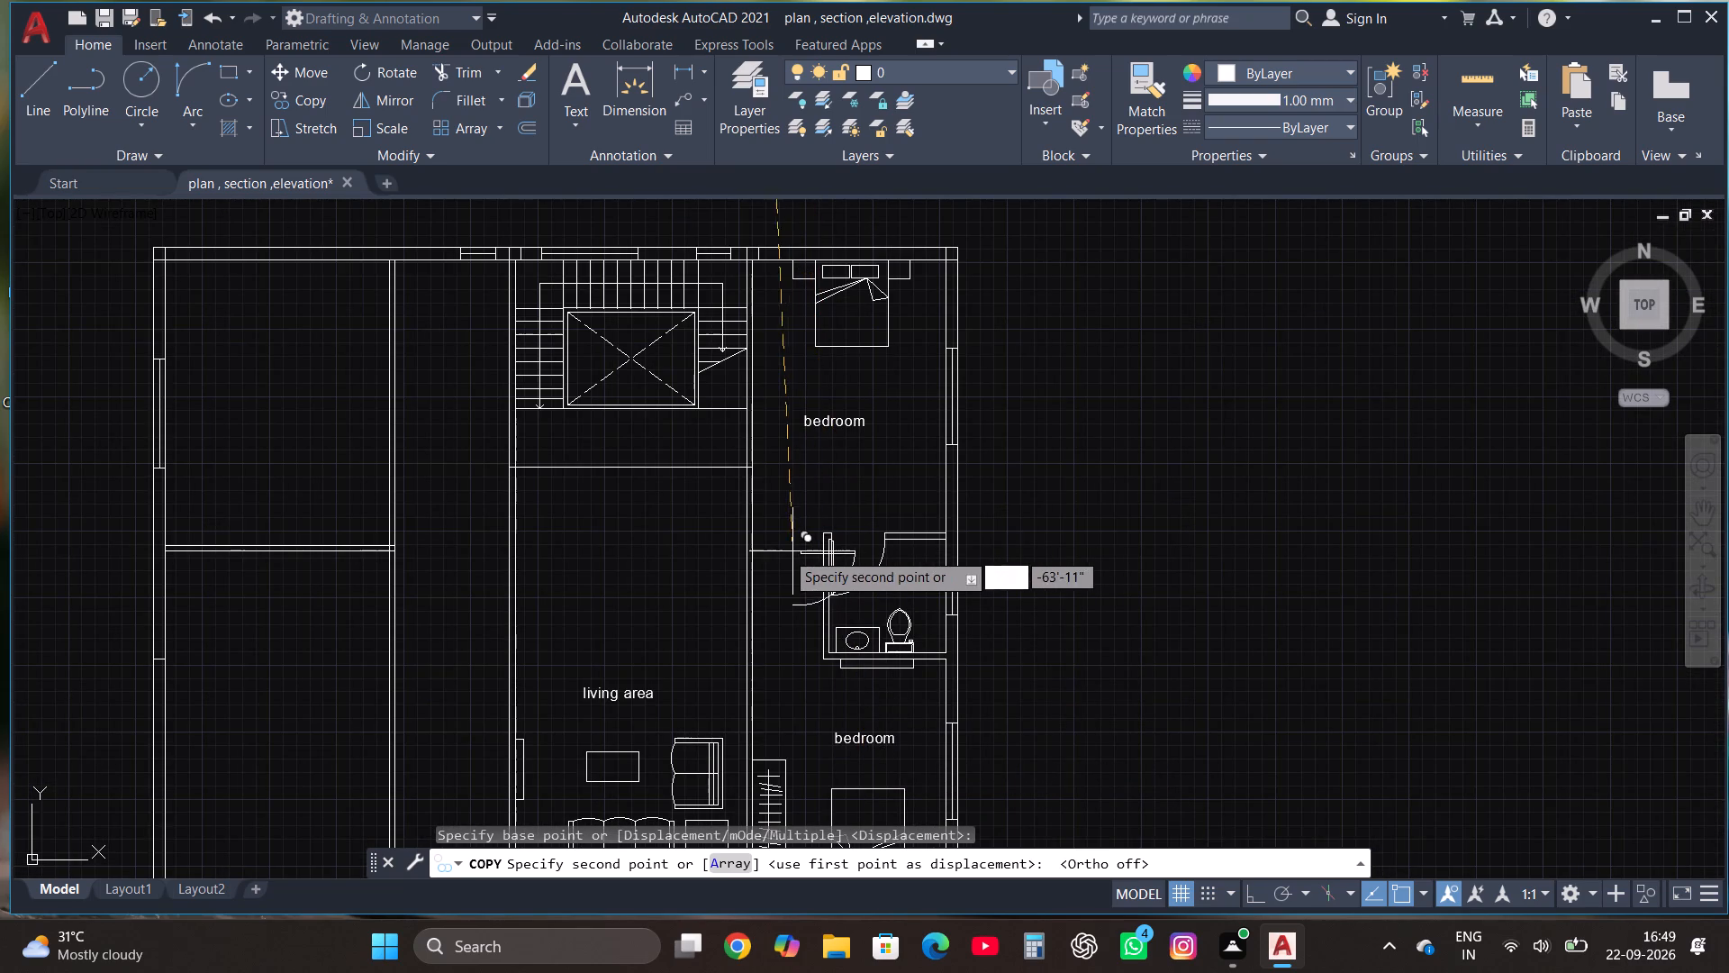
pyautogui.scroll(1, 776, 550)
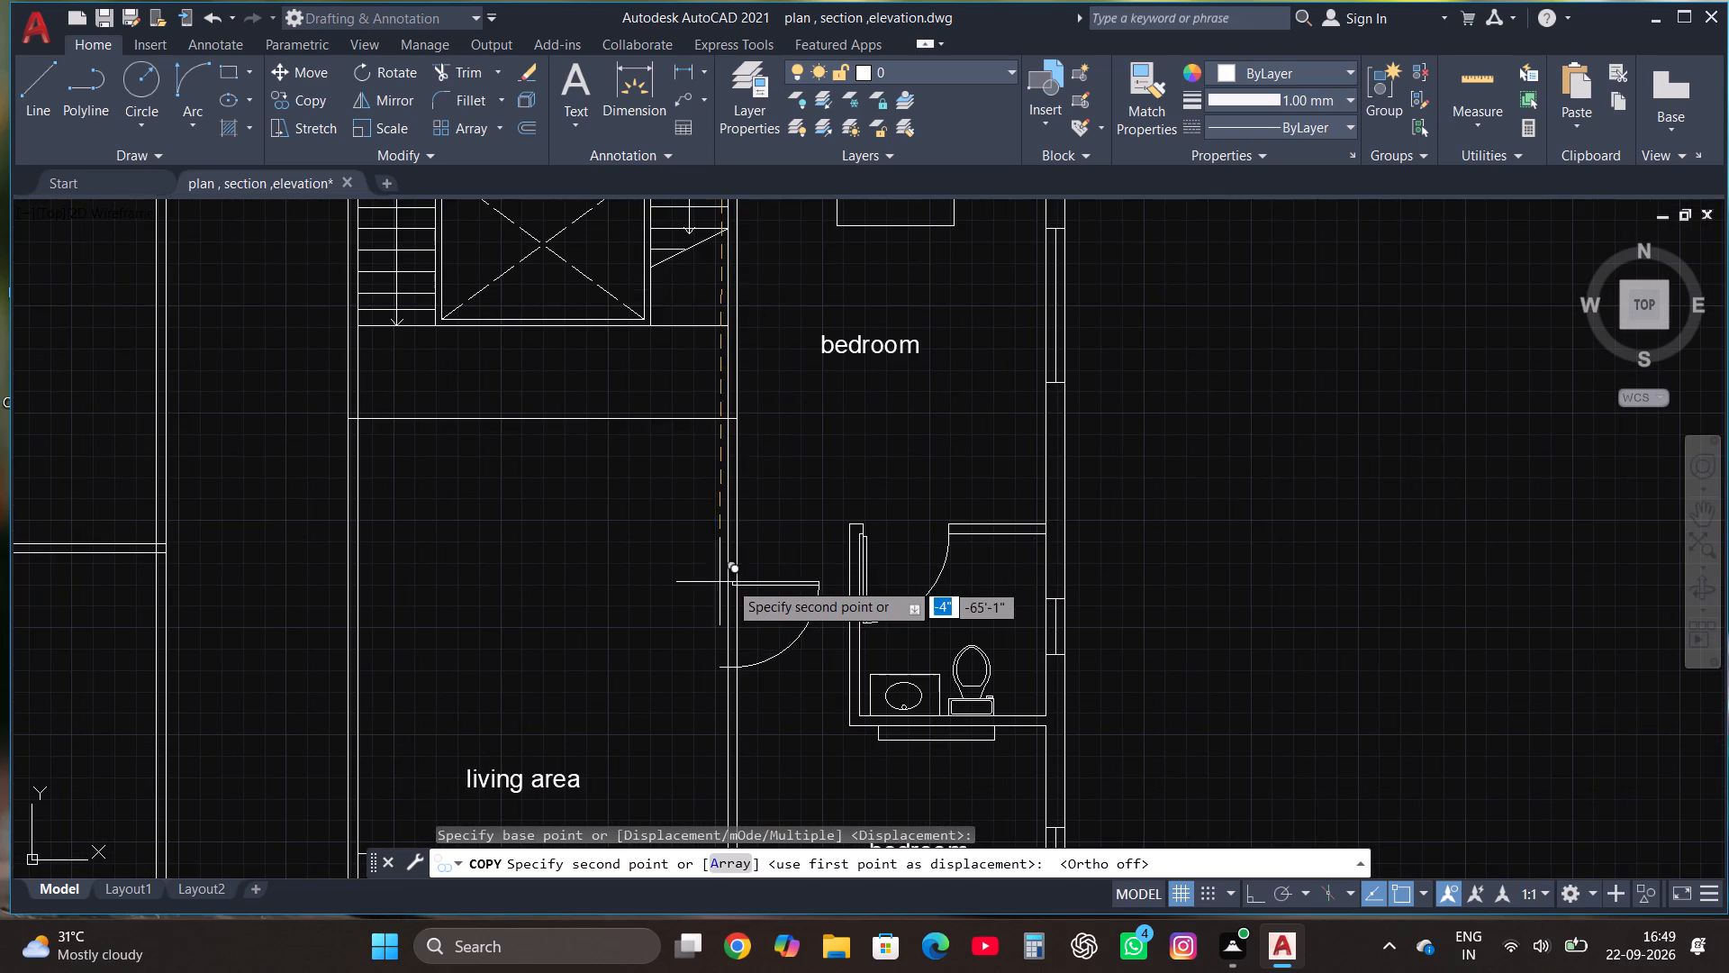
pyautogui.click(729, 566)
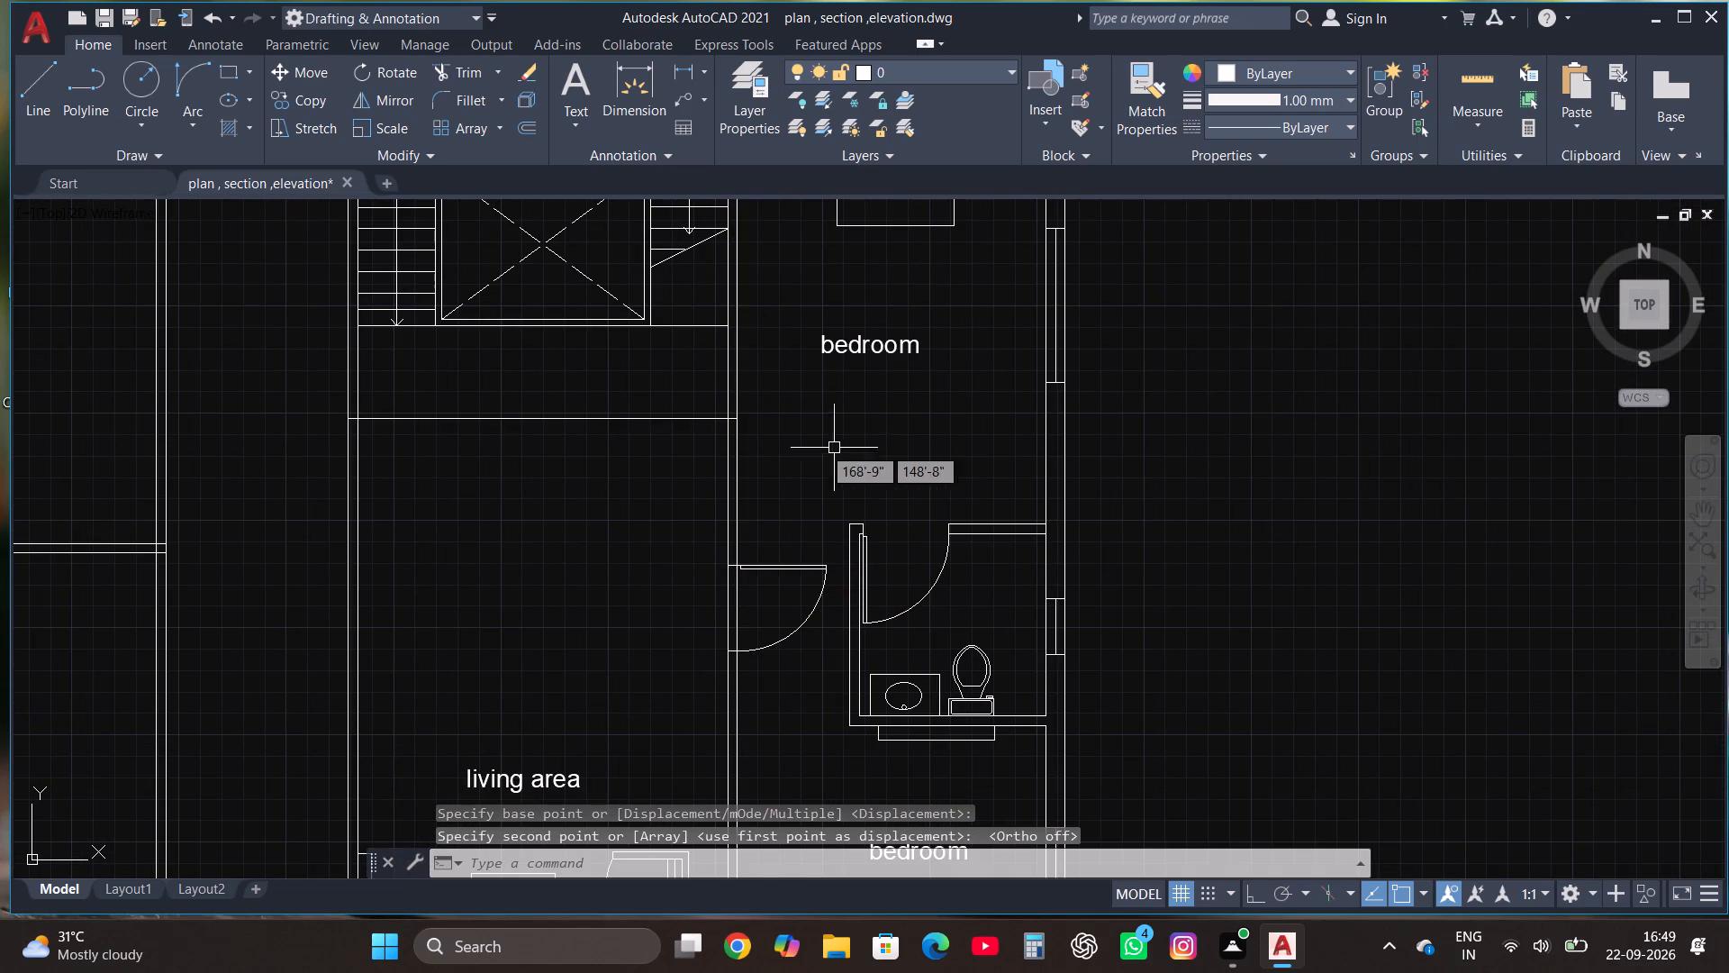
# Trim the living area's east wall lines across the new bedroom door's opening.
pyautogui.click(470, 79)
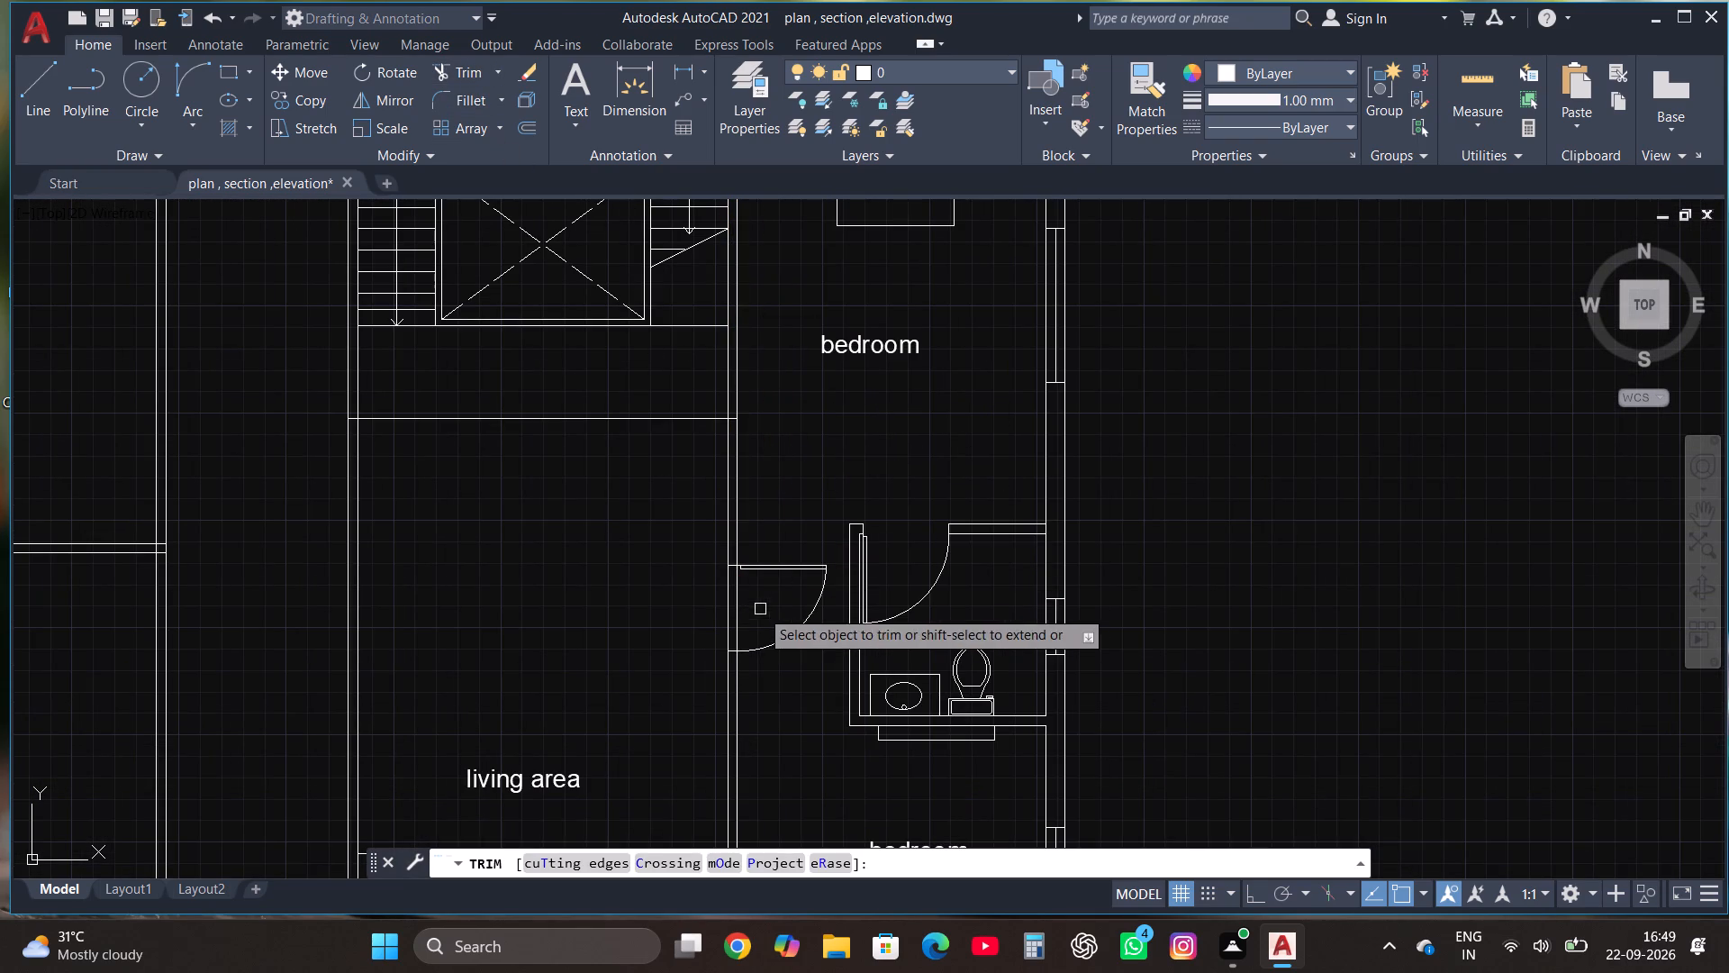
pyautogui.click(760, 609)
pyautogui.click(625, 614)
pyautogui.scroll(-1, 624, 649)
pyautogui.press('Escape')
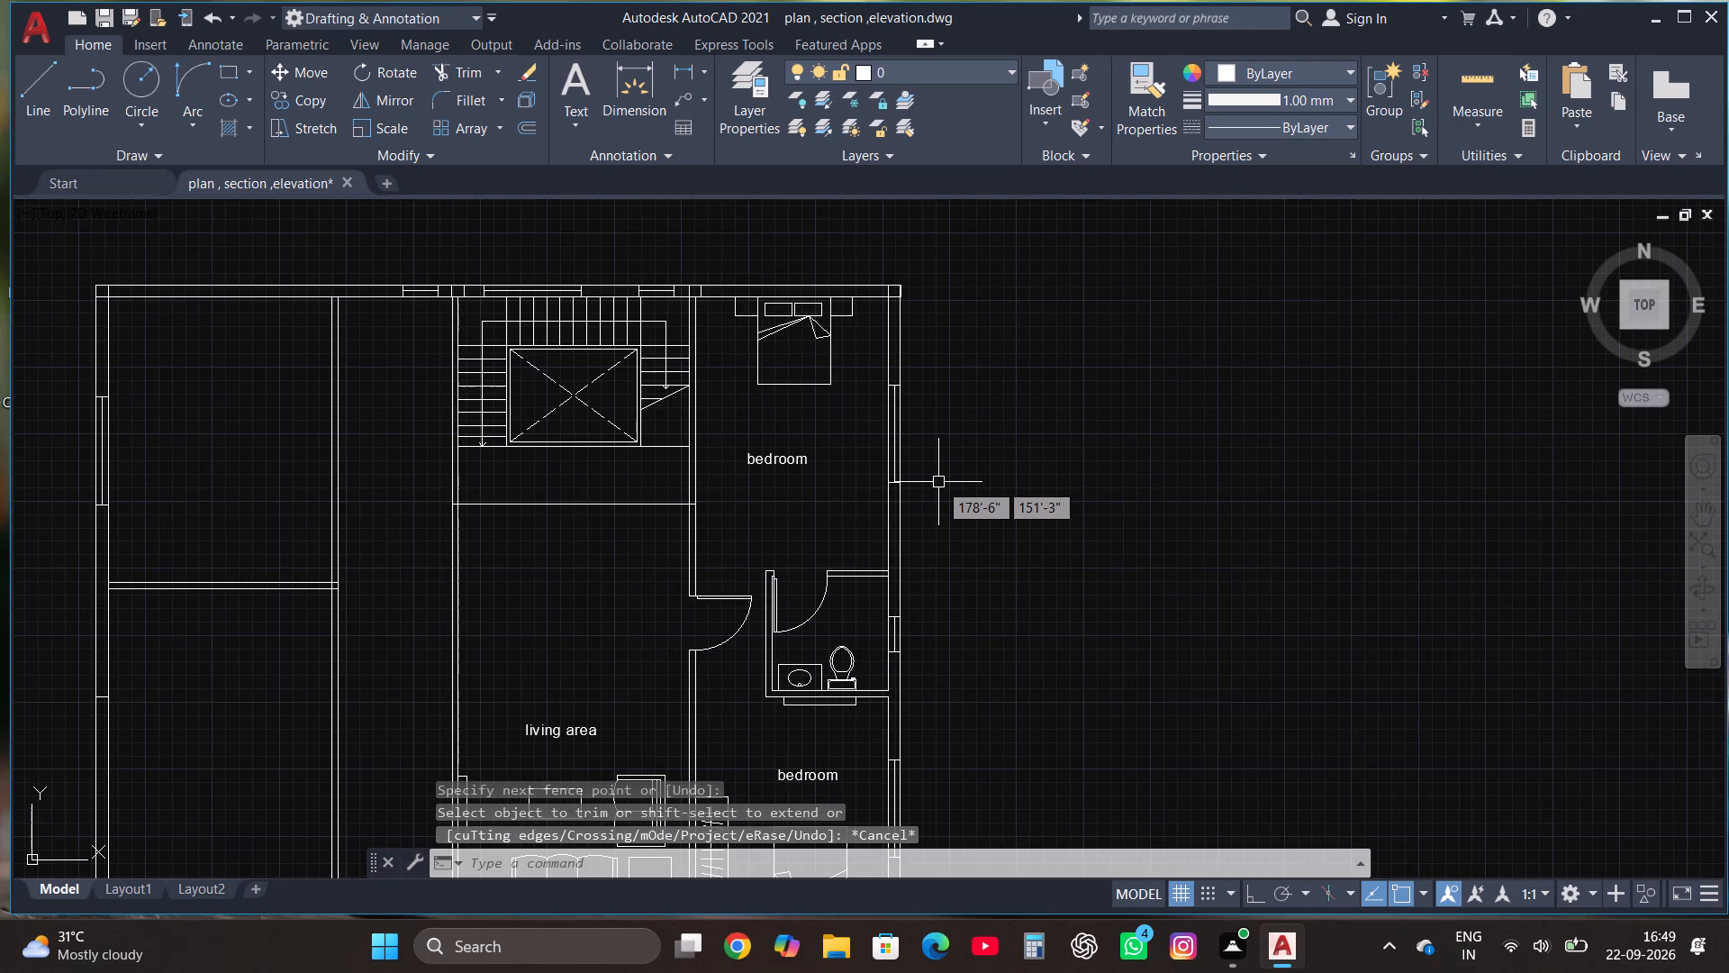
# Copy the toilet between the two bedrooms, with its walls, door and fixtures, to the empty space east of the plan.
pyautogui.scroll(-2, 940, 483)
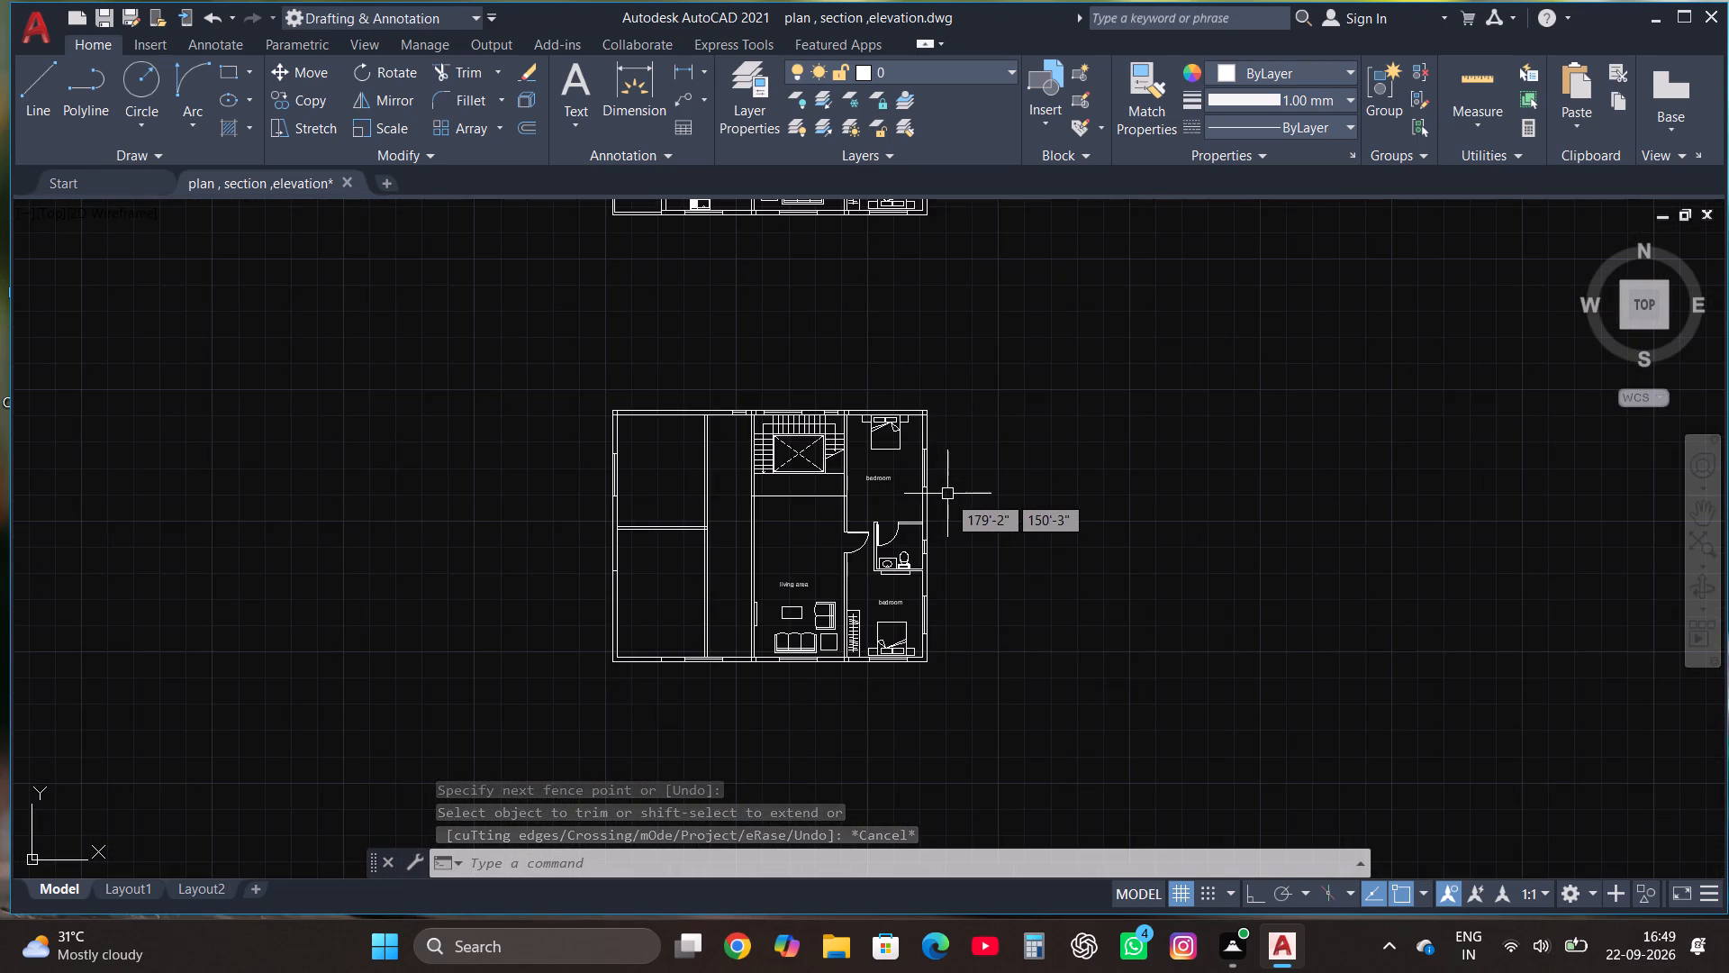
pyautogui.scroll(1, 948, 495)
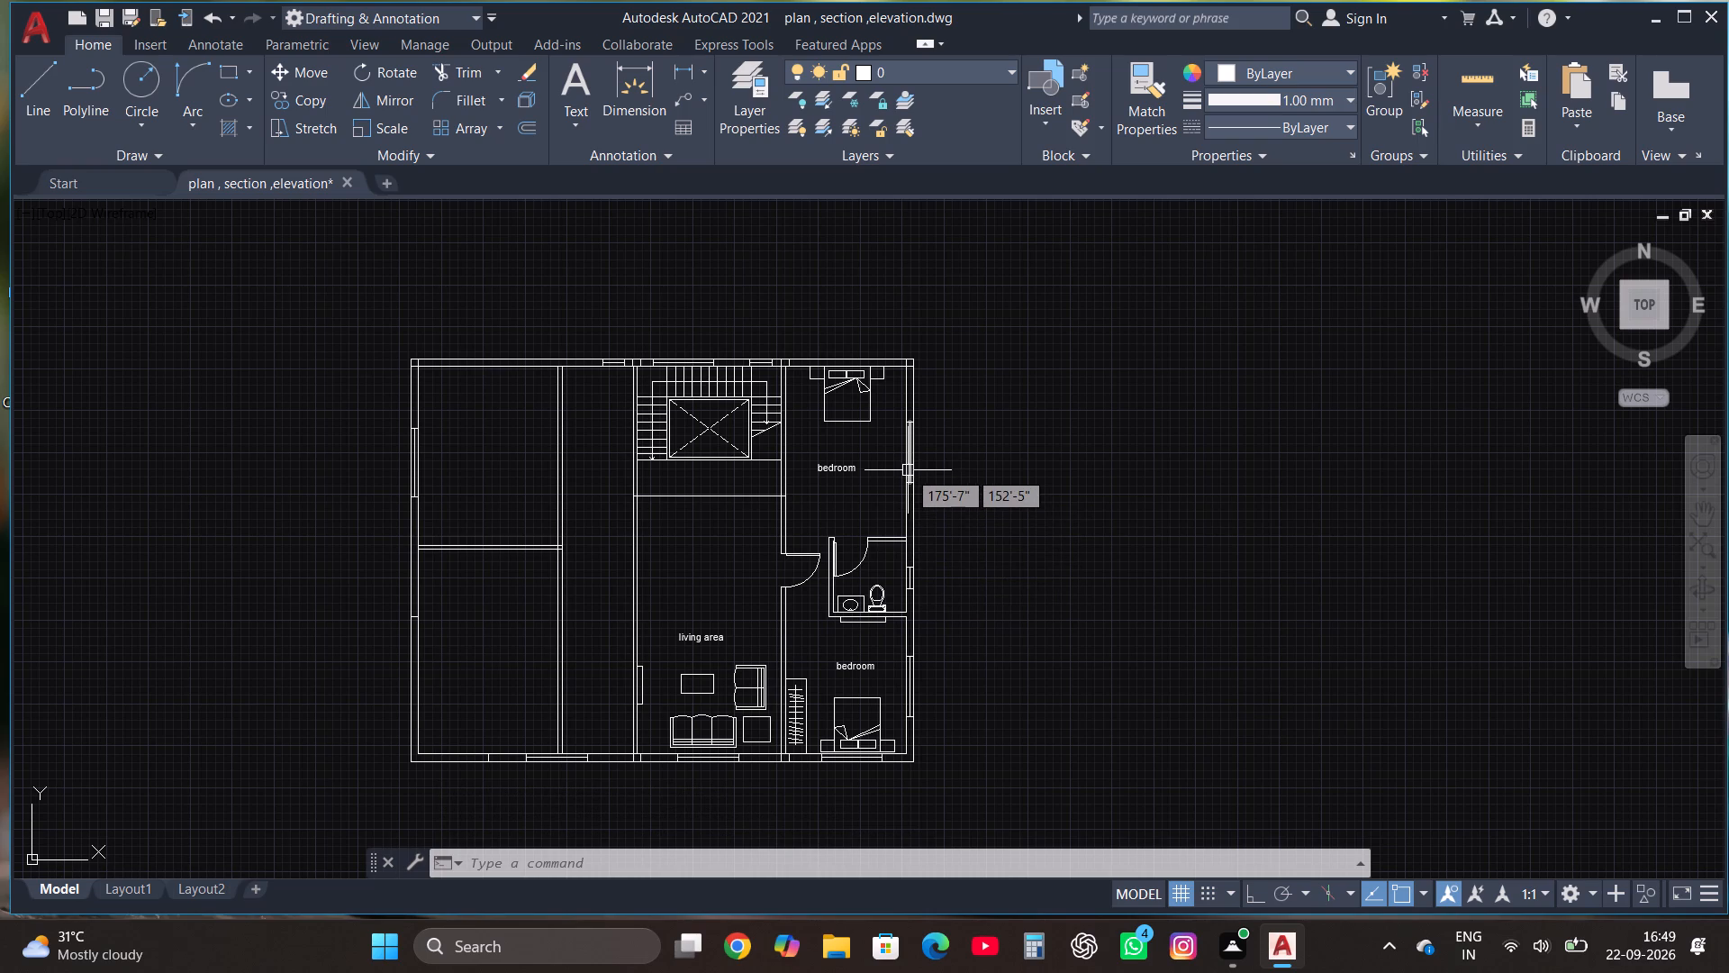
pyautogui.scroll(1, 908, 470)
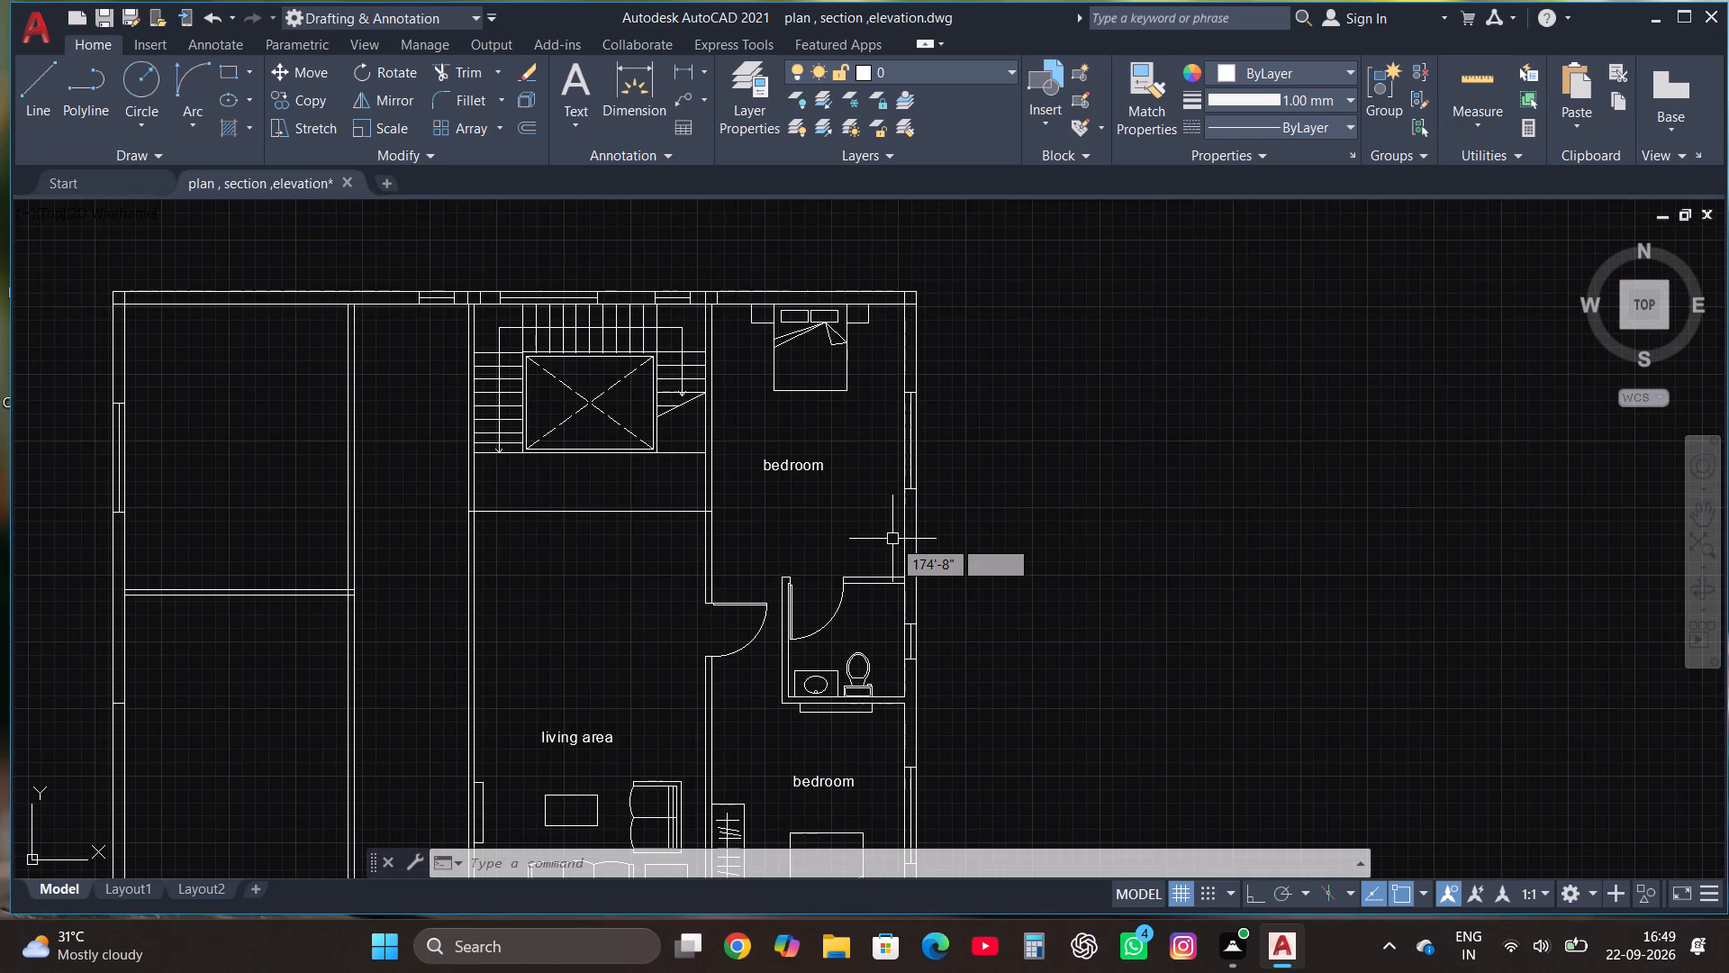
pyautogui.scroll(1, 892, 539)
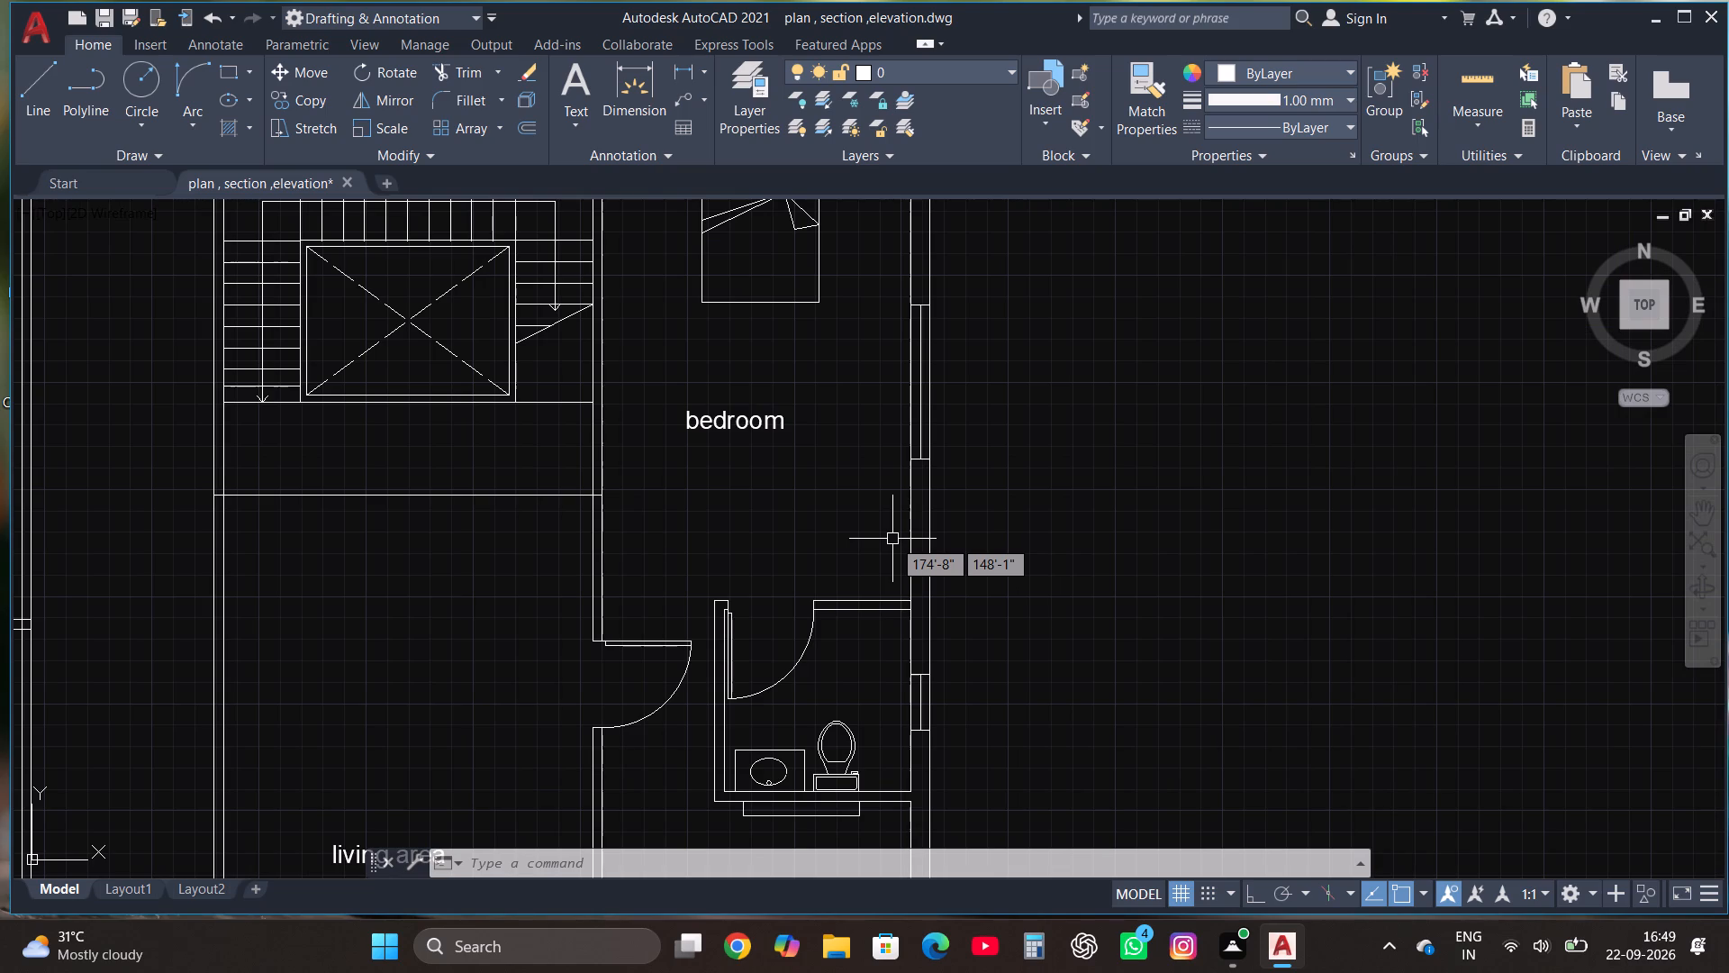
pyautogui.scroll(-1, 892, 547)
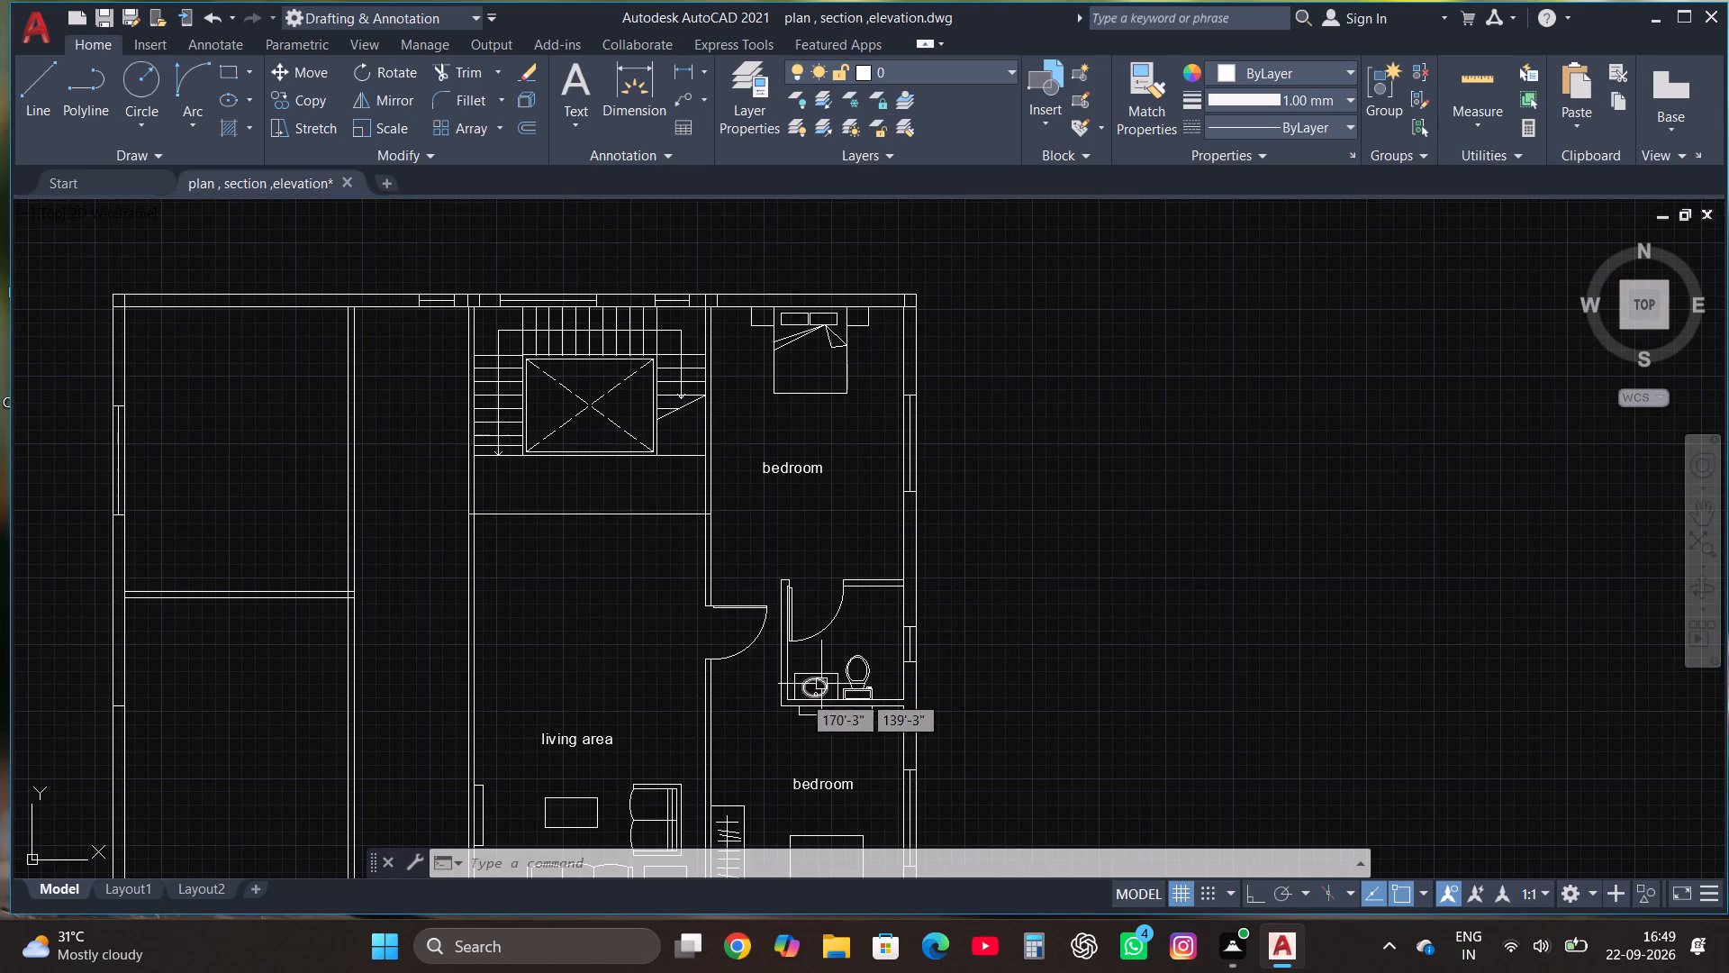
pyautogui.scroll(1, 766, 717)
pyautogui.click(759, 756)
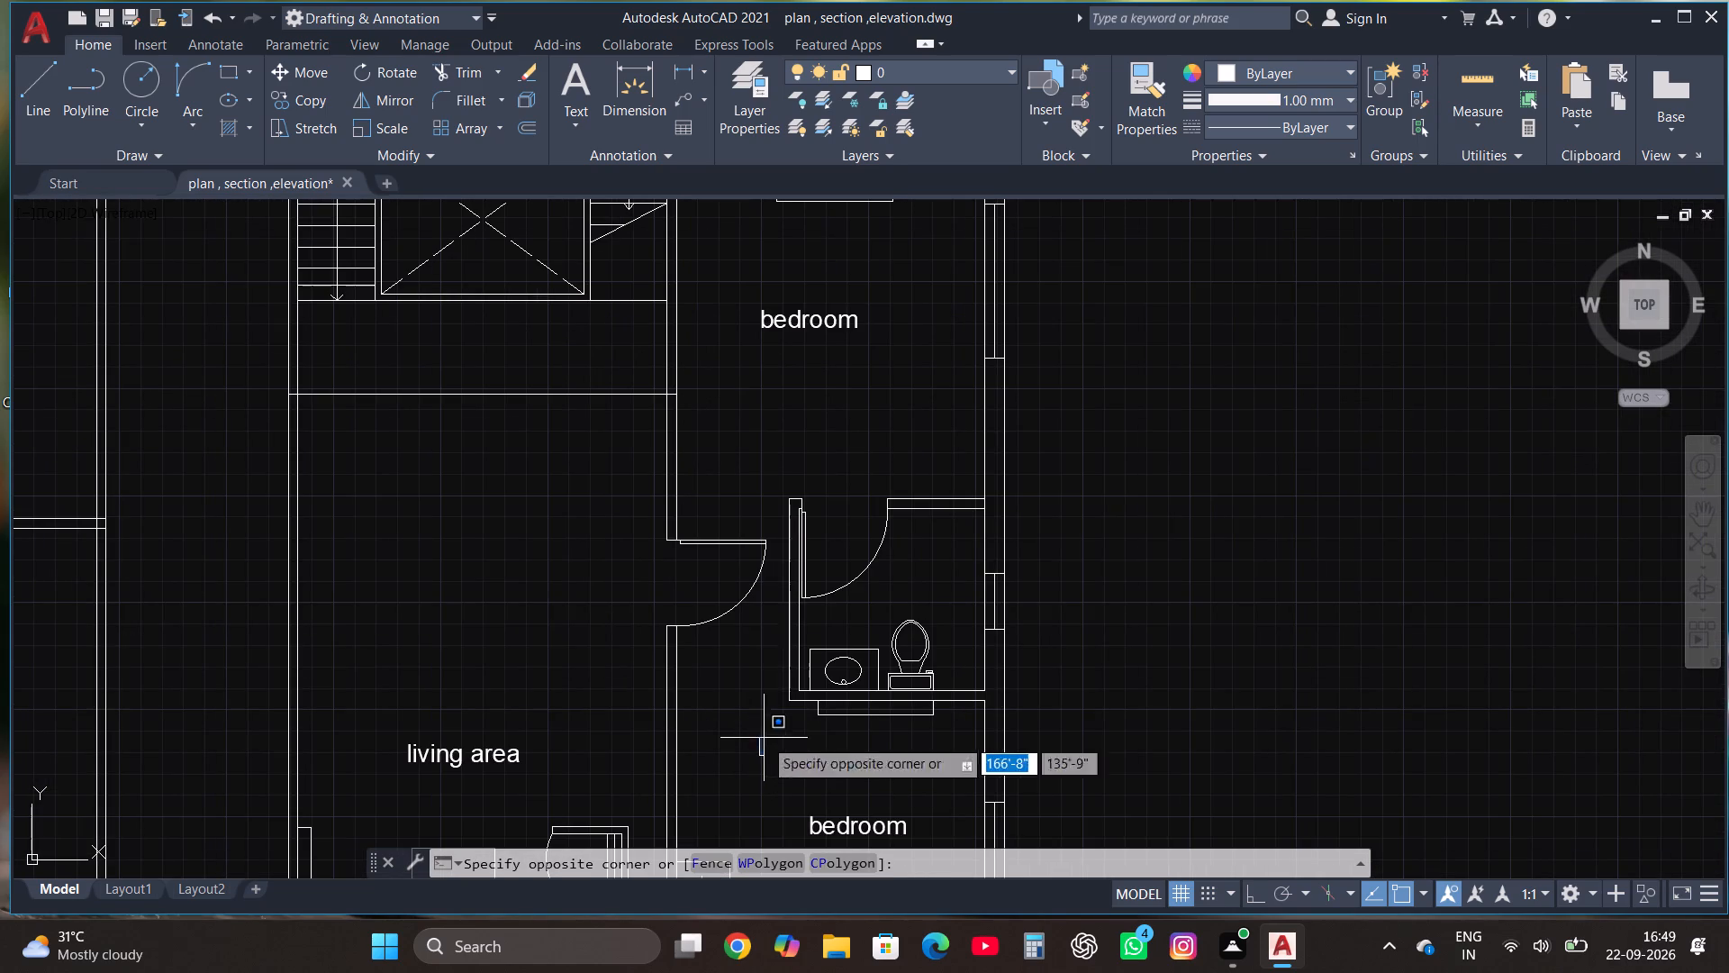
pyautogui.click(999, 479)
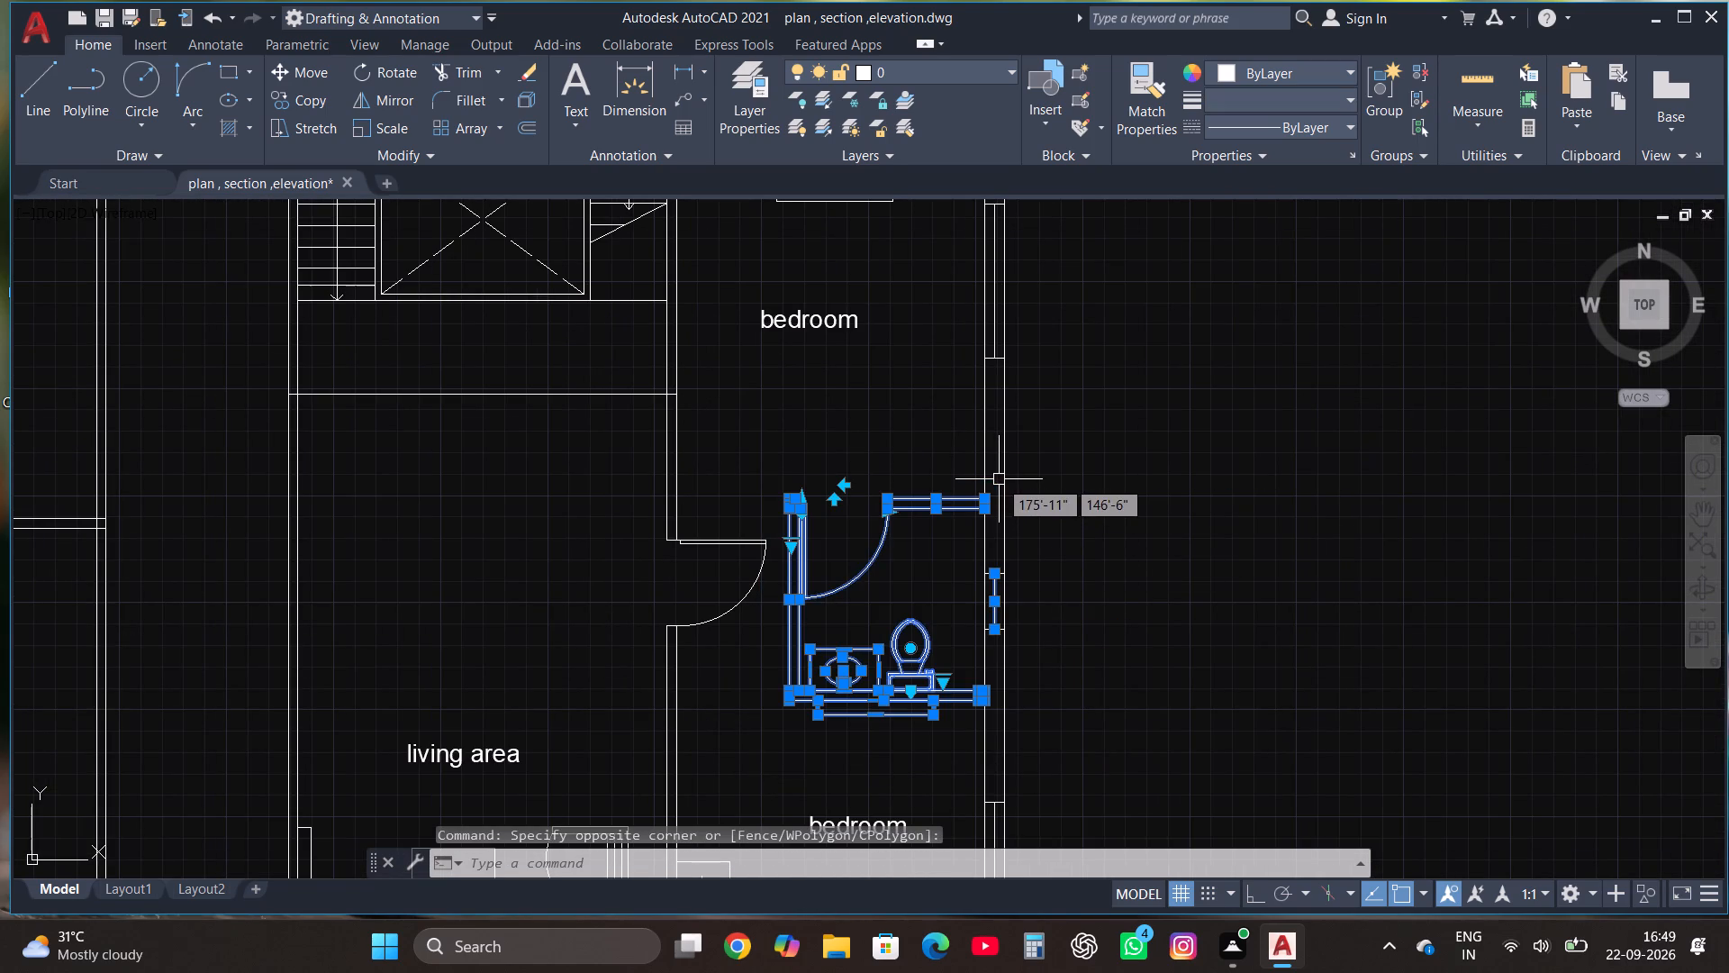
pyautogui.press('Escape')
pyautogui.click(774, 732)
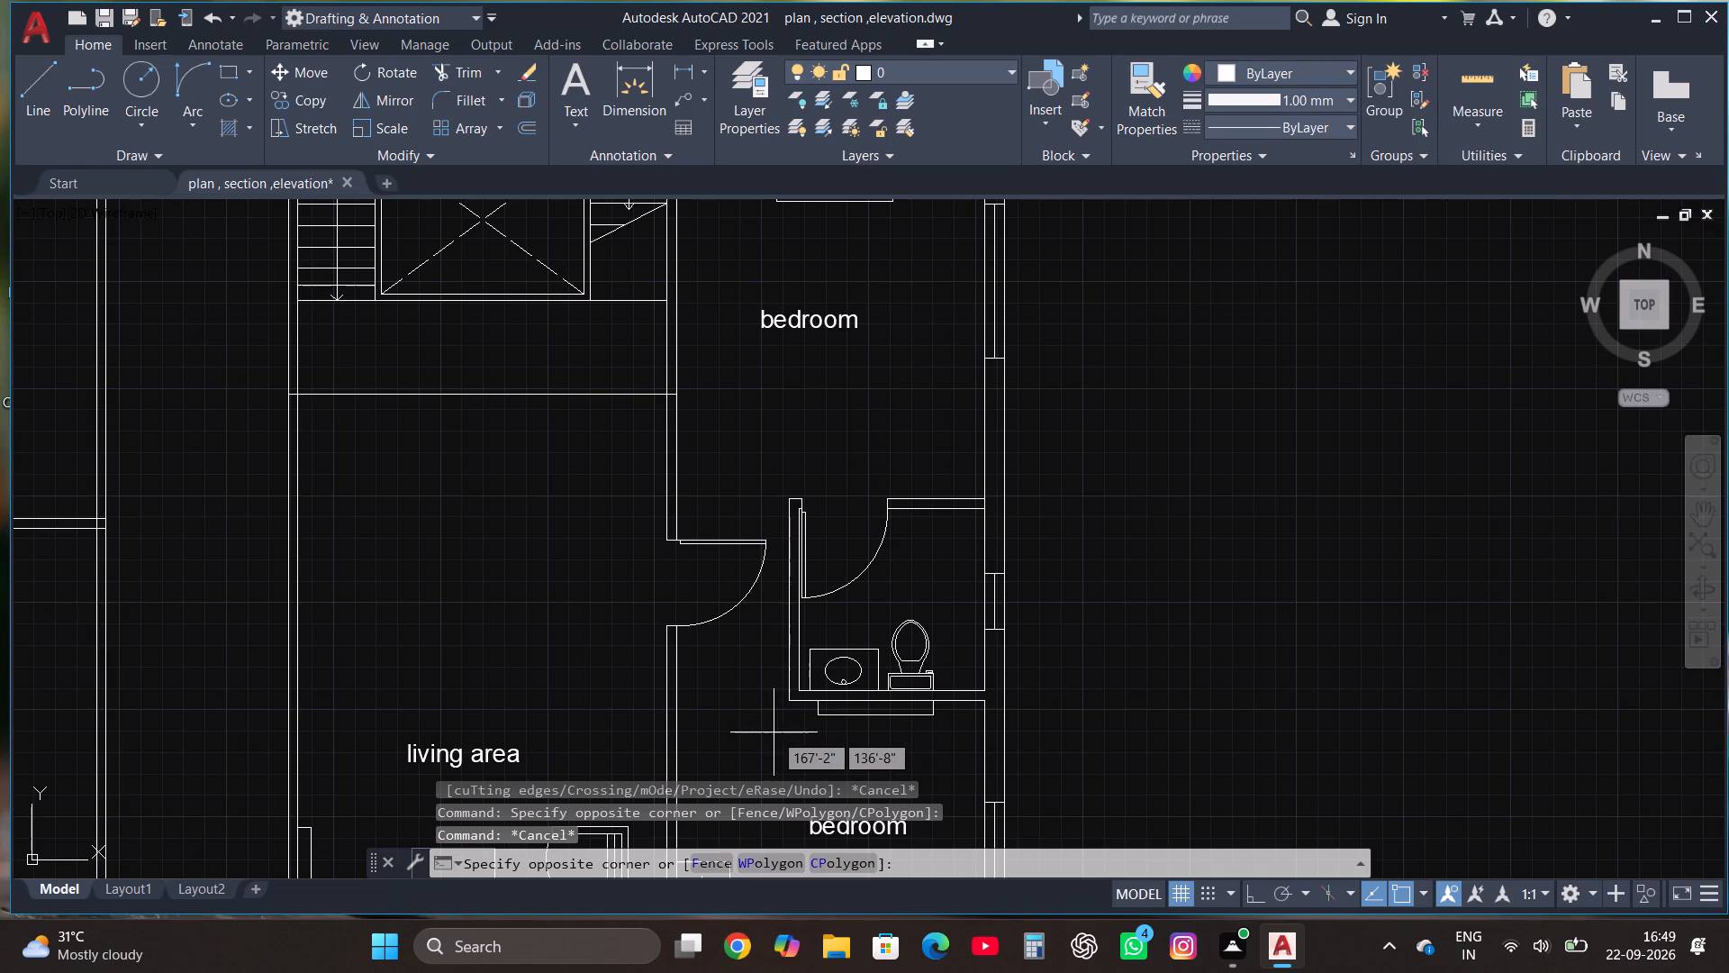
pyautogui.click(982, 413)
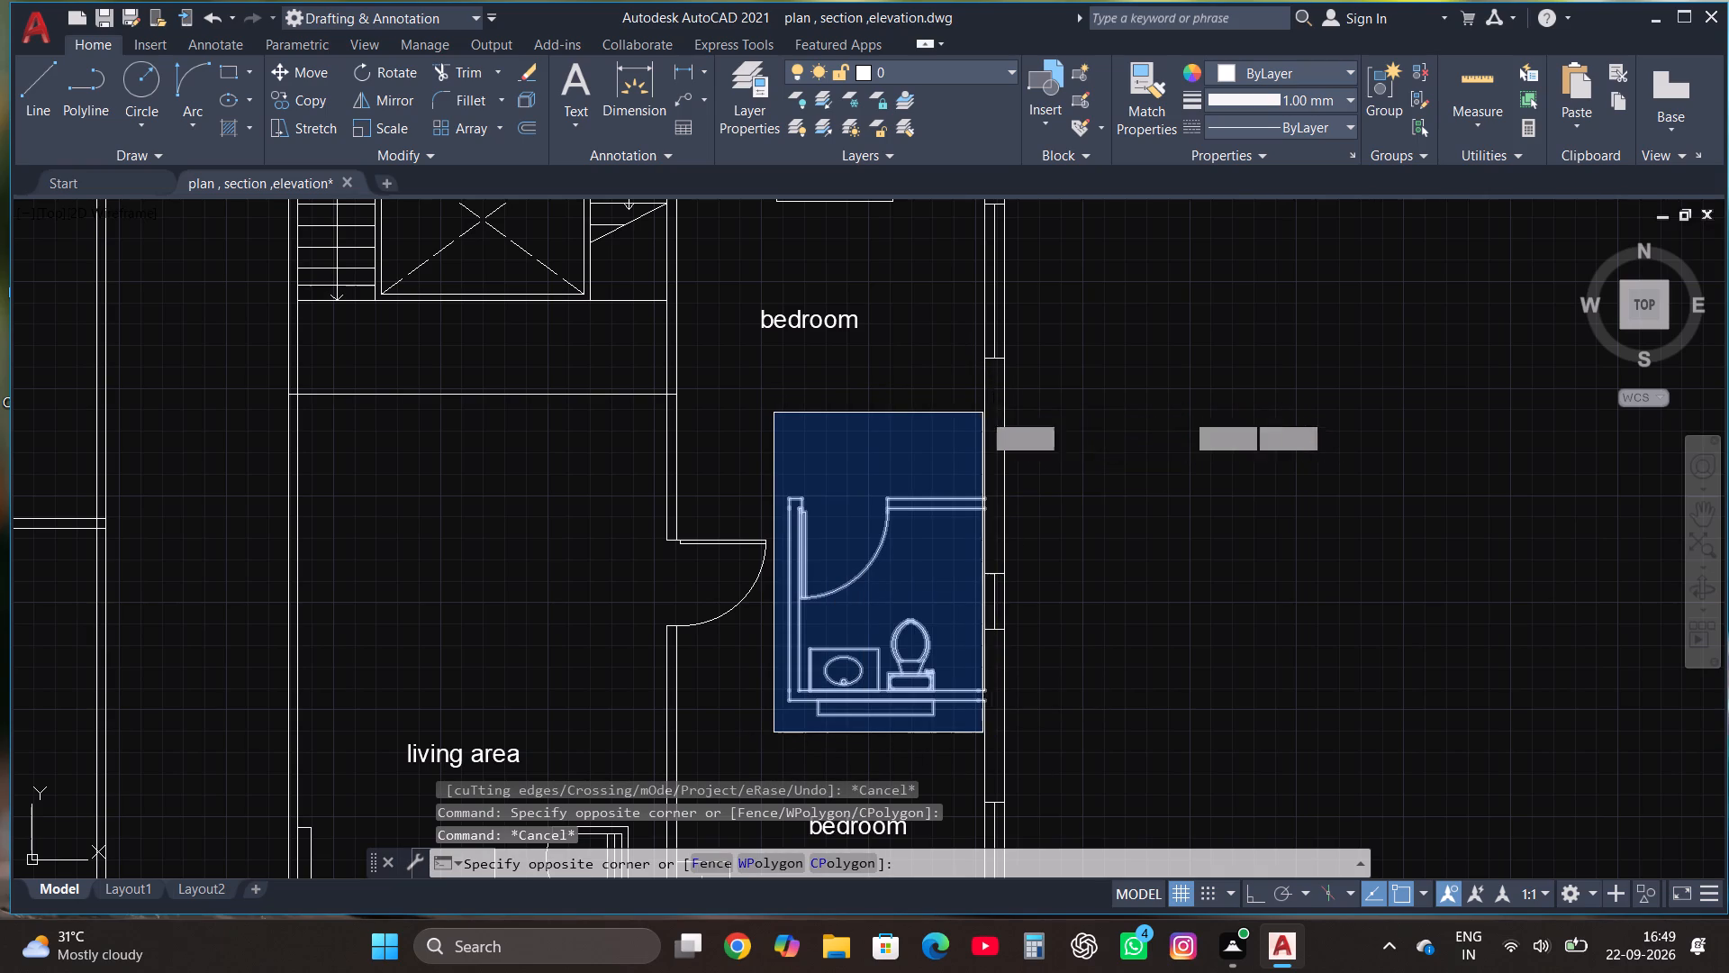
pyautogui.moveTo(919, 553); pyautogui.dragTo(913, 554)
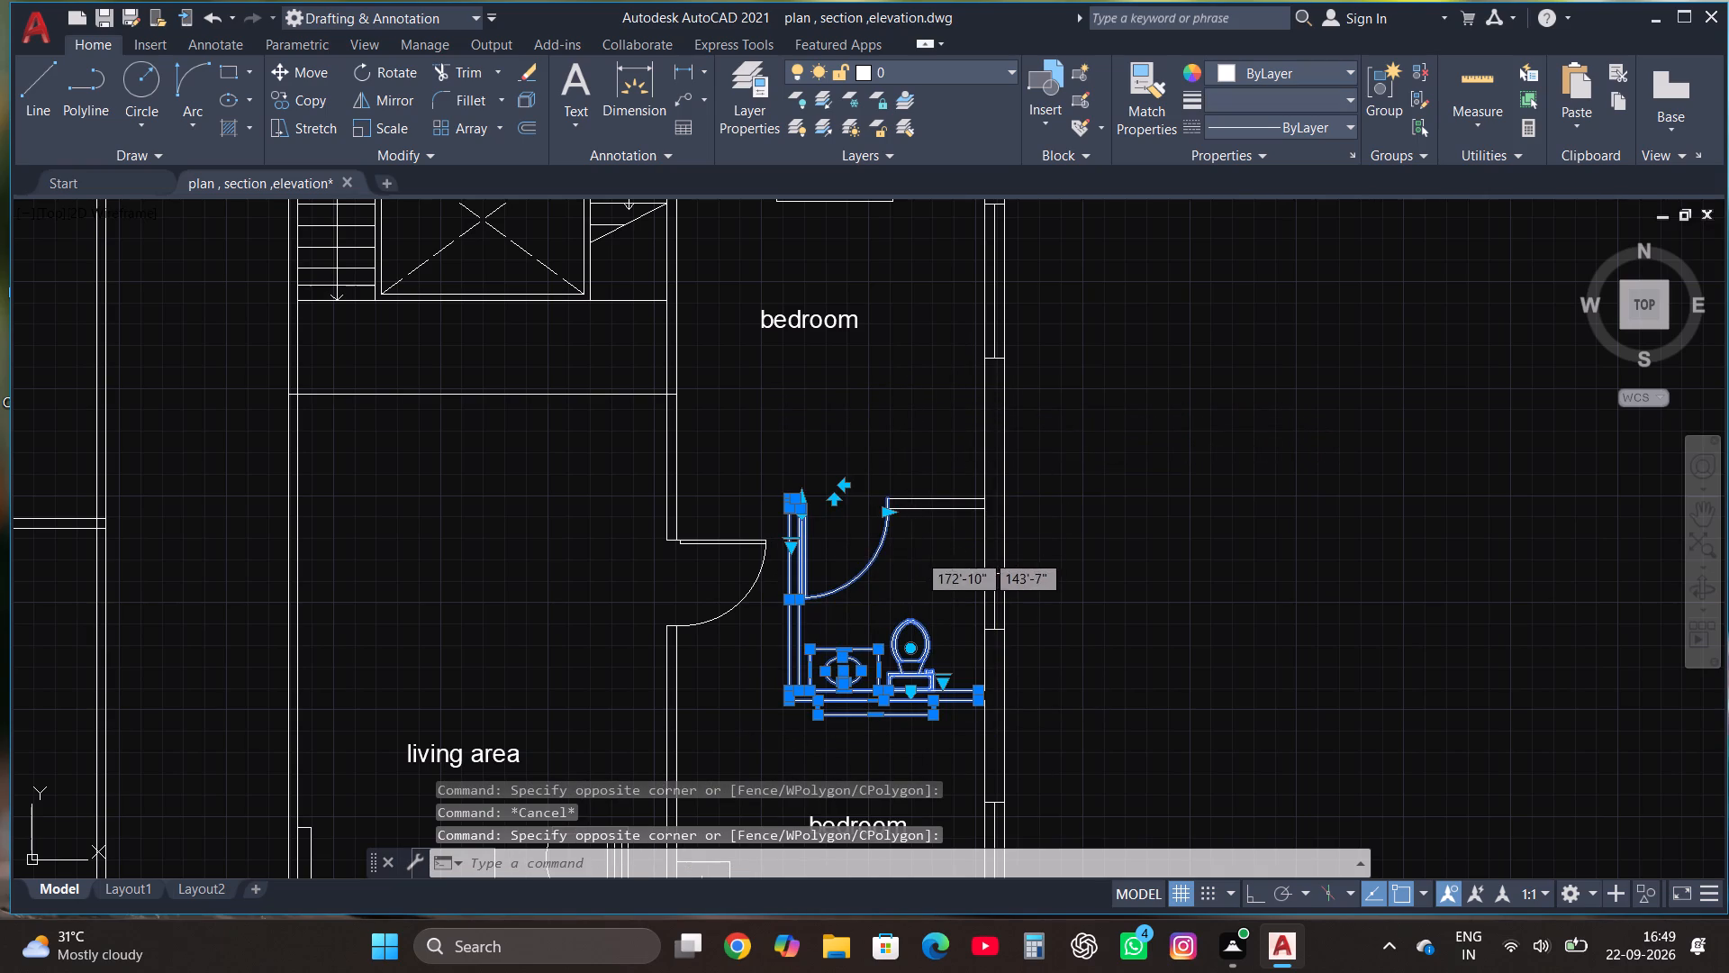
pyautogui.moveTo(913, 554); pyautogui.dragTo(910, 544)
pyautogui.click(908, 479)
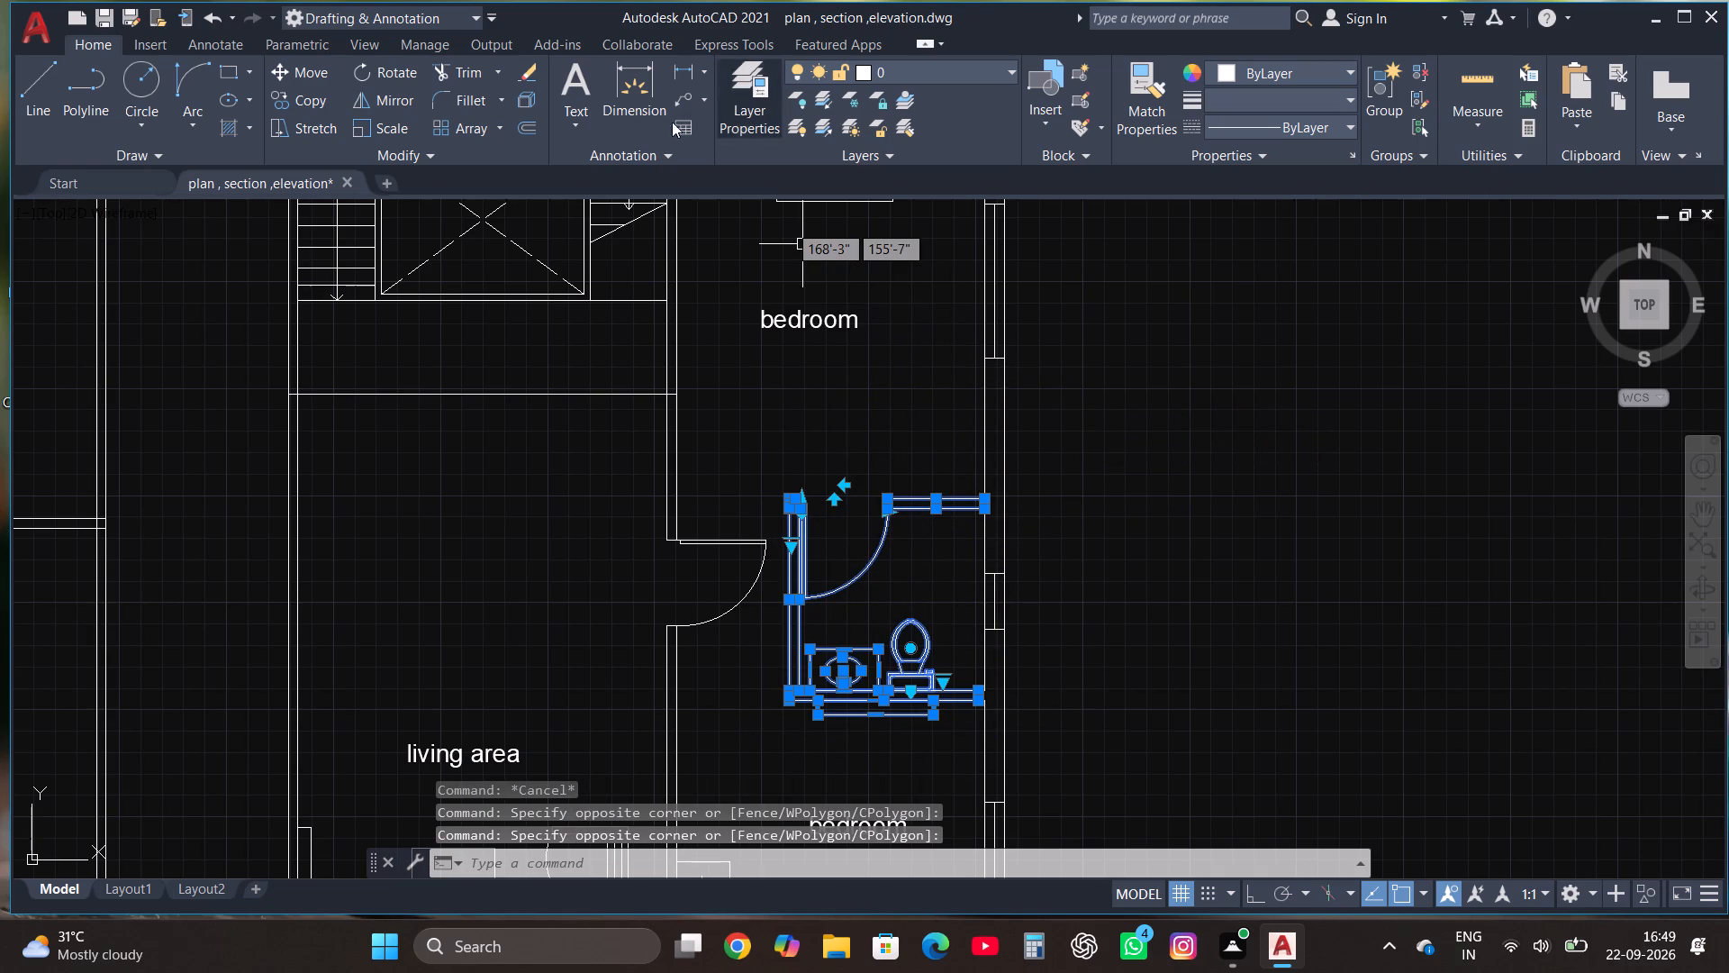
pyautogui.click(301, 108)
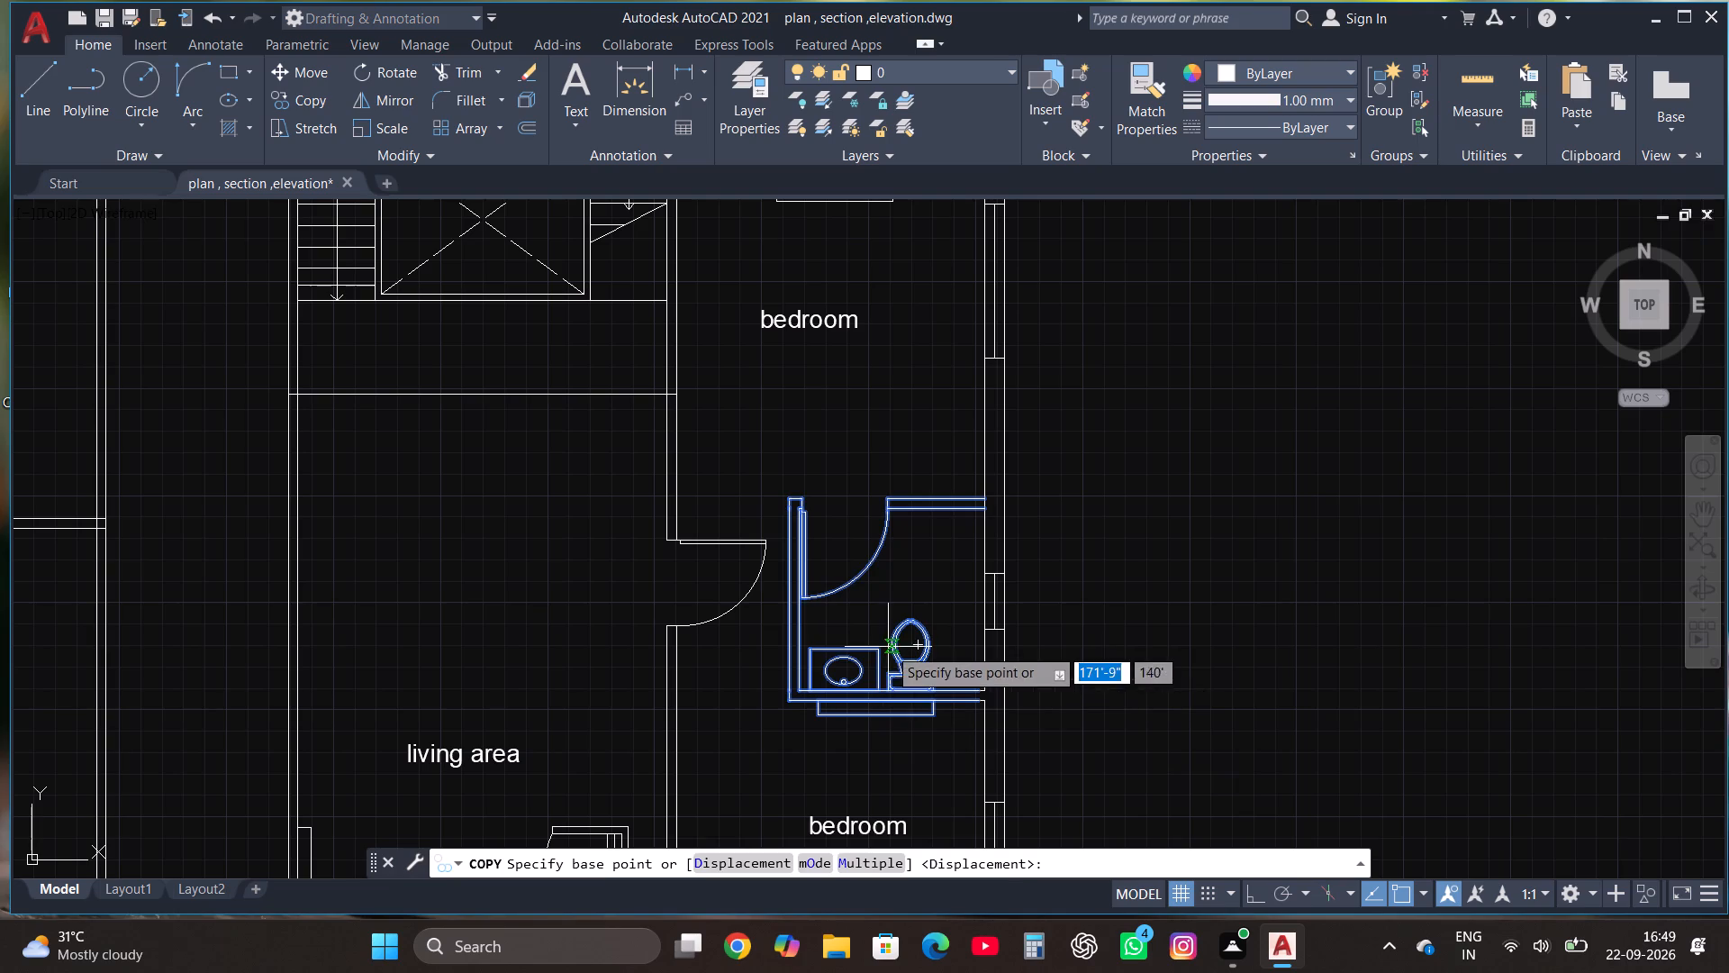
pyautogui.click(888, 647)
pyautogui.click(1275, 652)
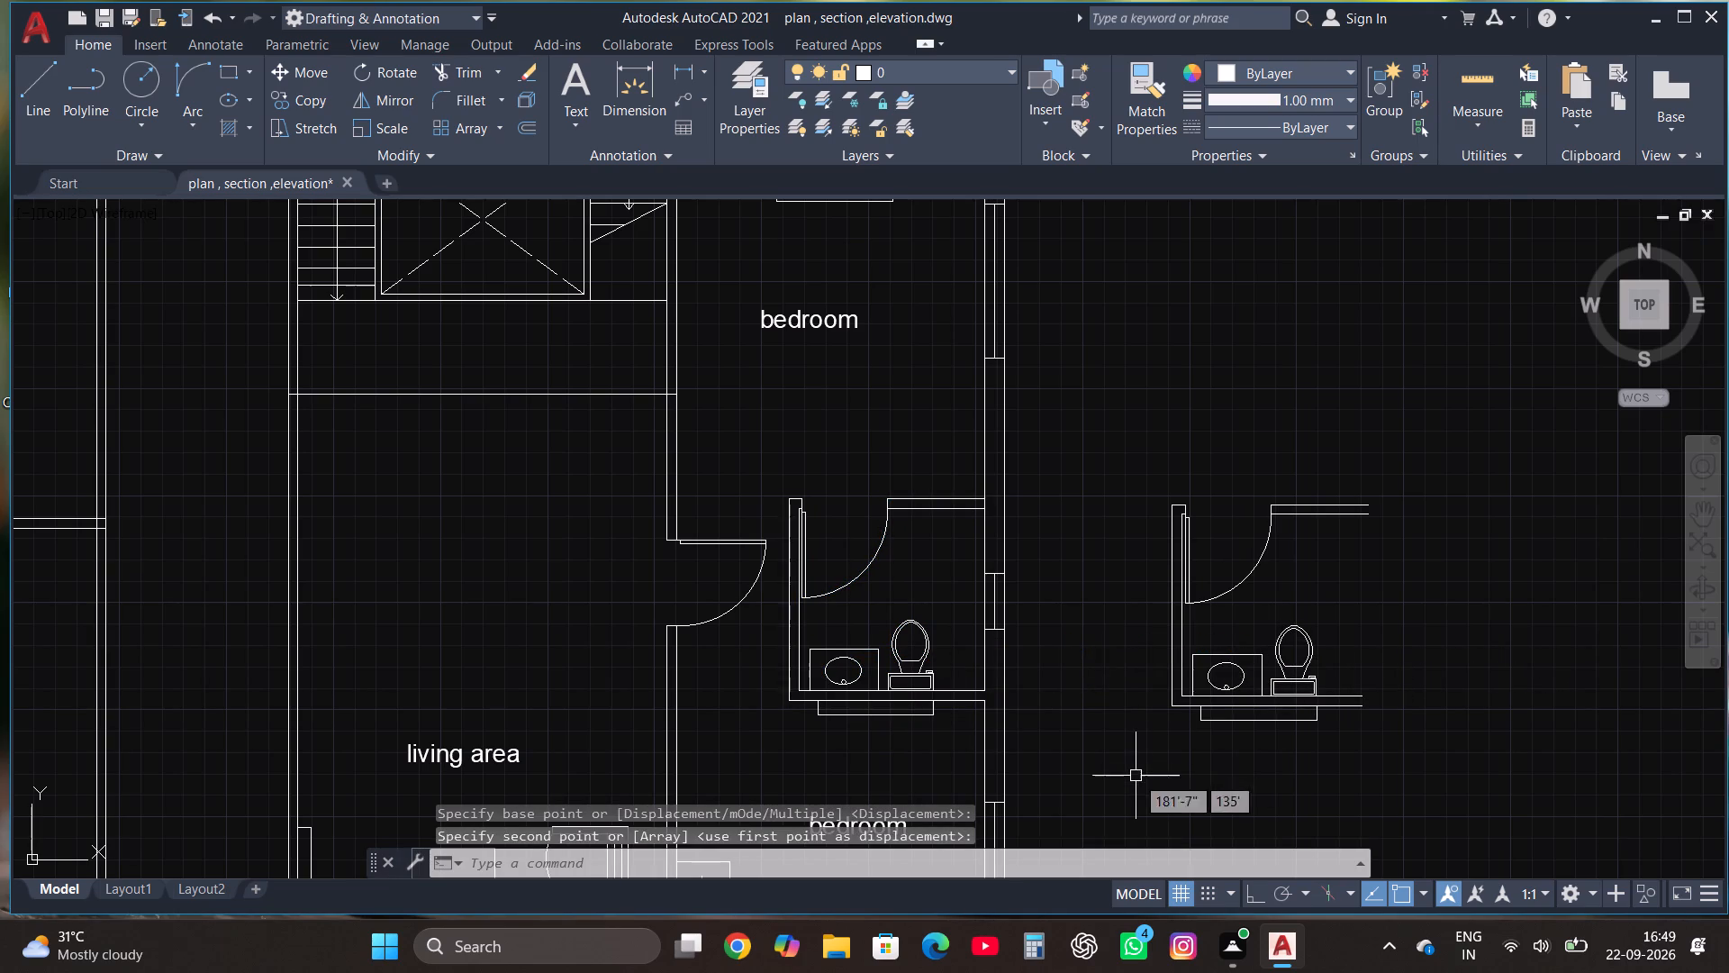
pyautogui.press('Escape')
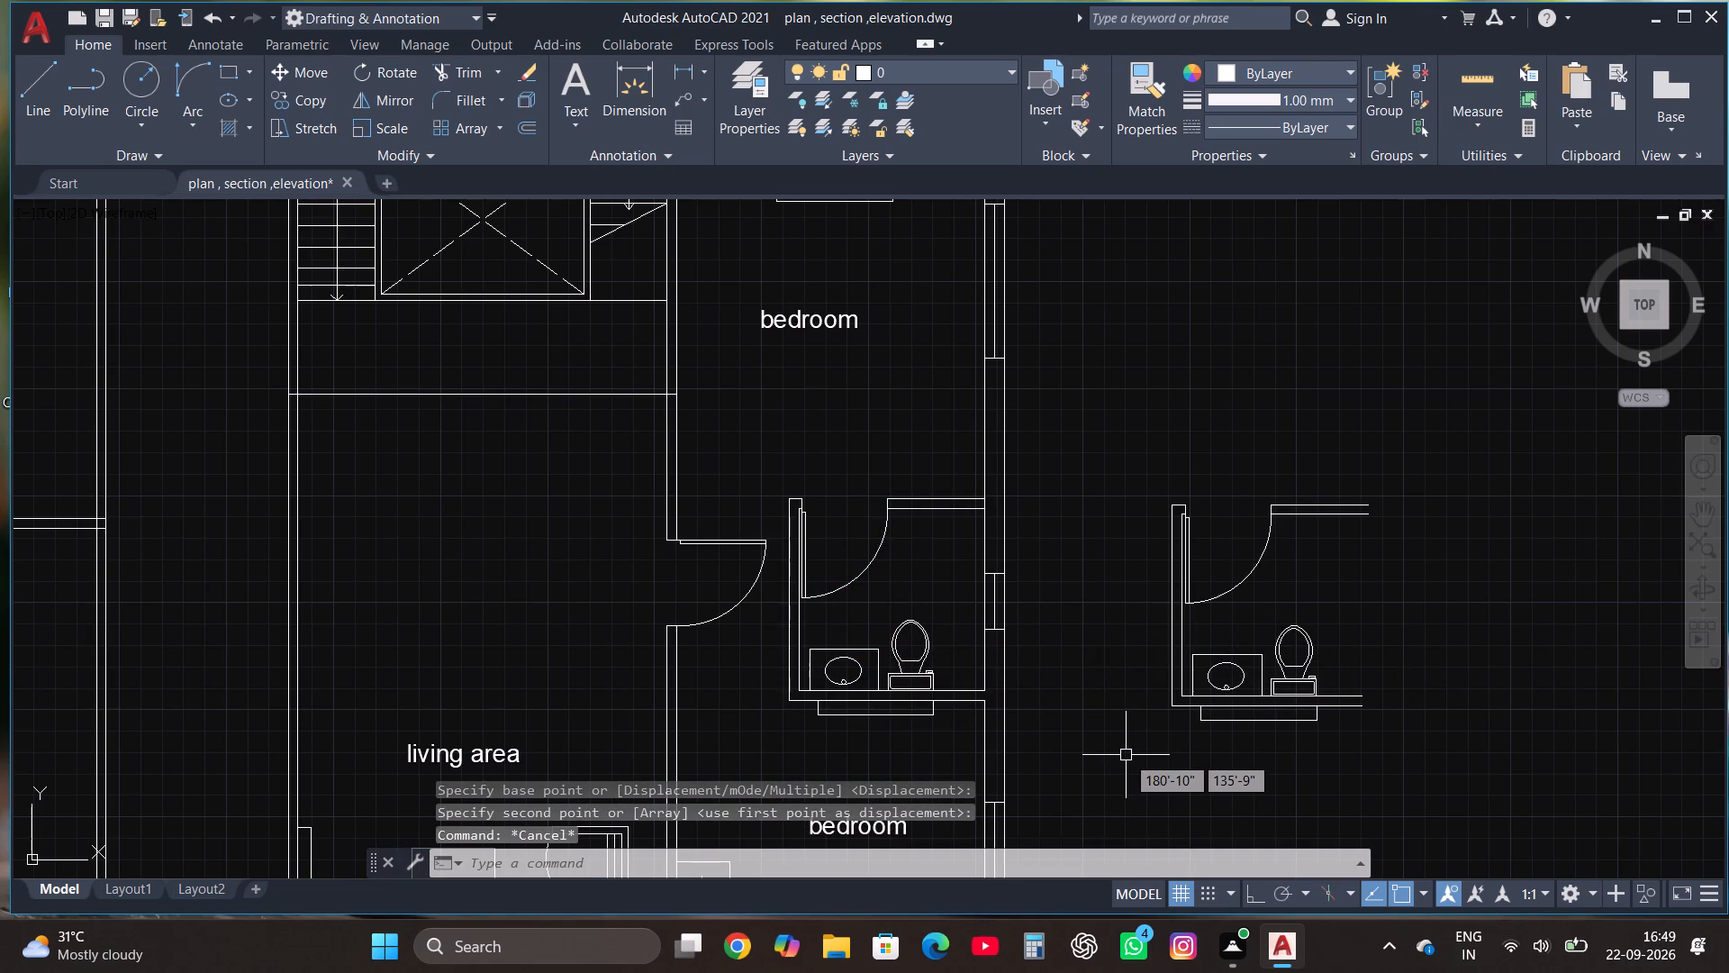
# With Ortho on, rotate the copied toilet outside the plan by 180 degrees.
pyautogui.click(1121, 755)
pyautogui.click(1425, 404)
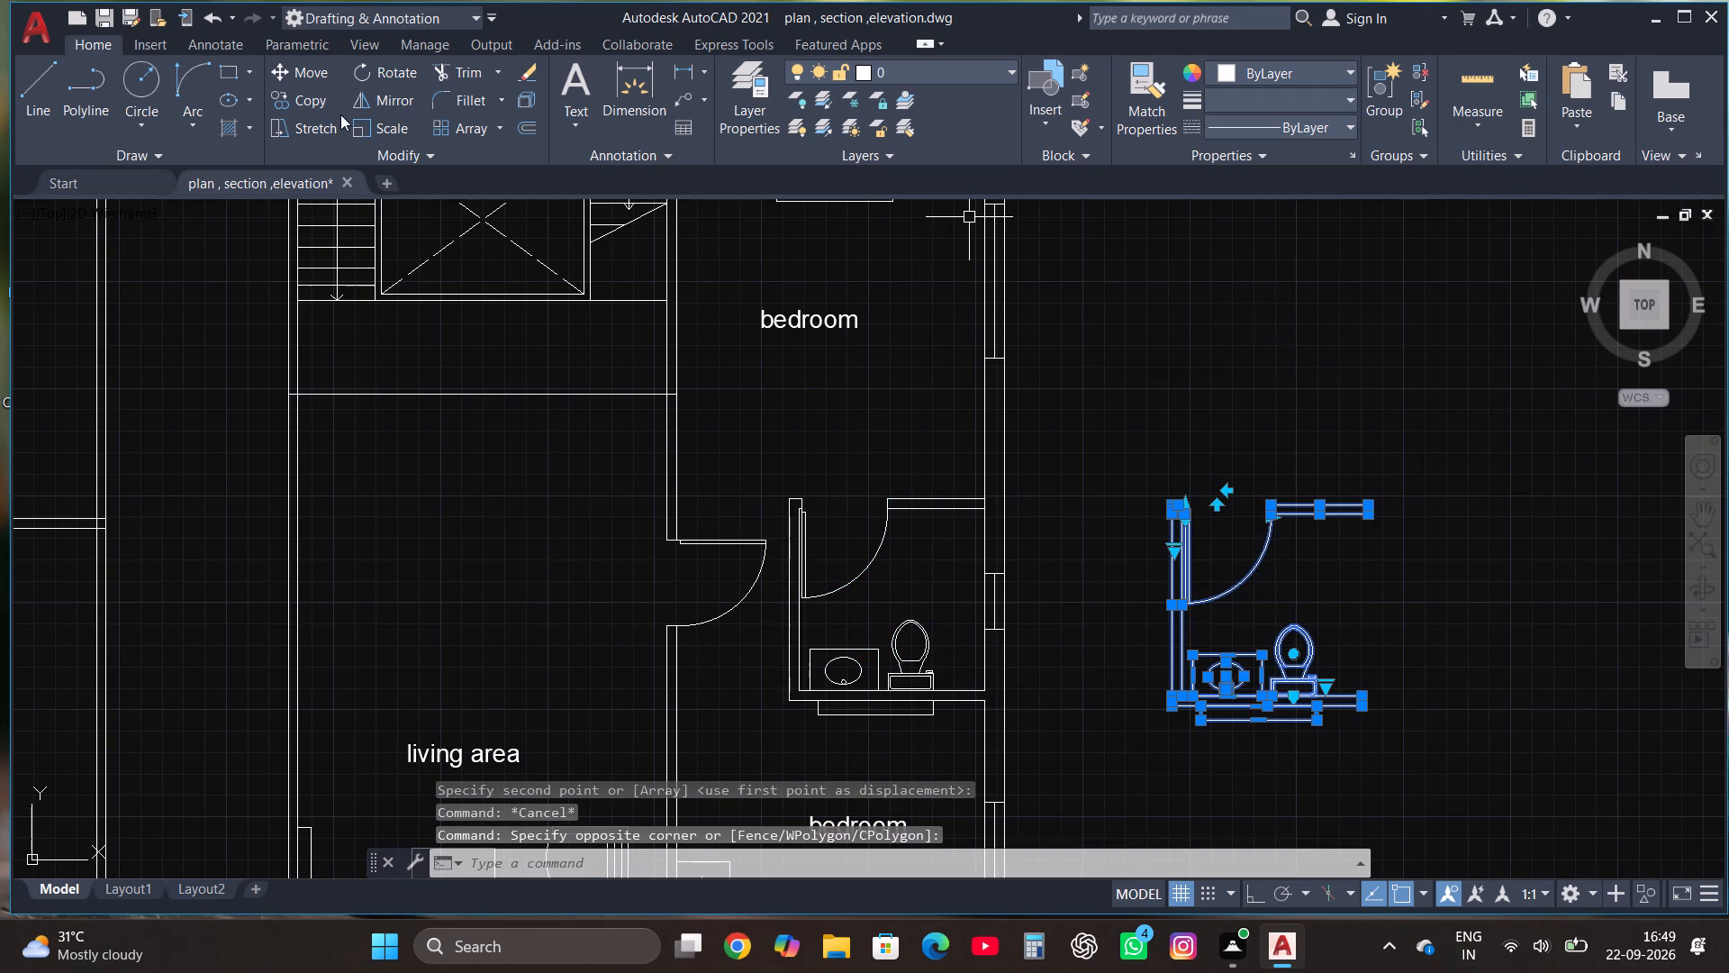
pyautogui.click(397, 84)
pyautogui.click(1332, 610)
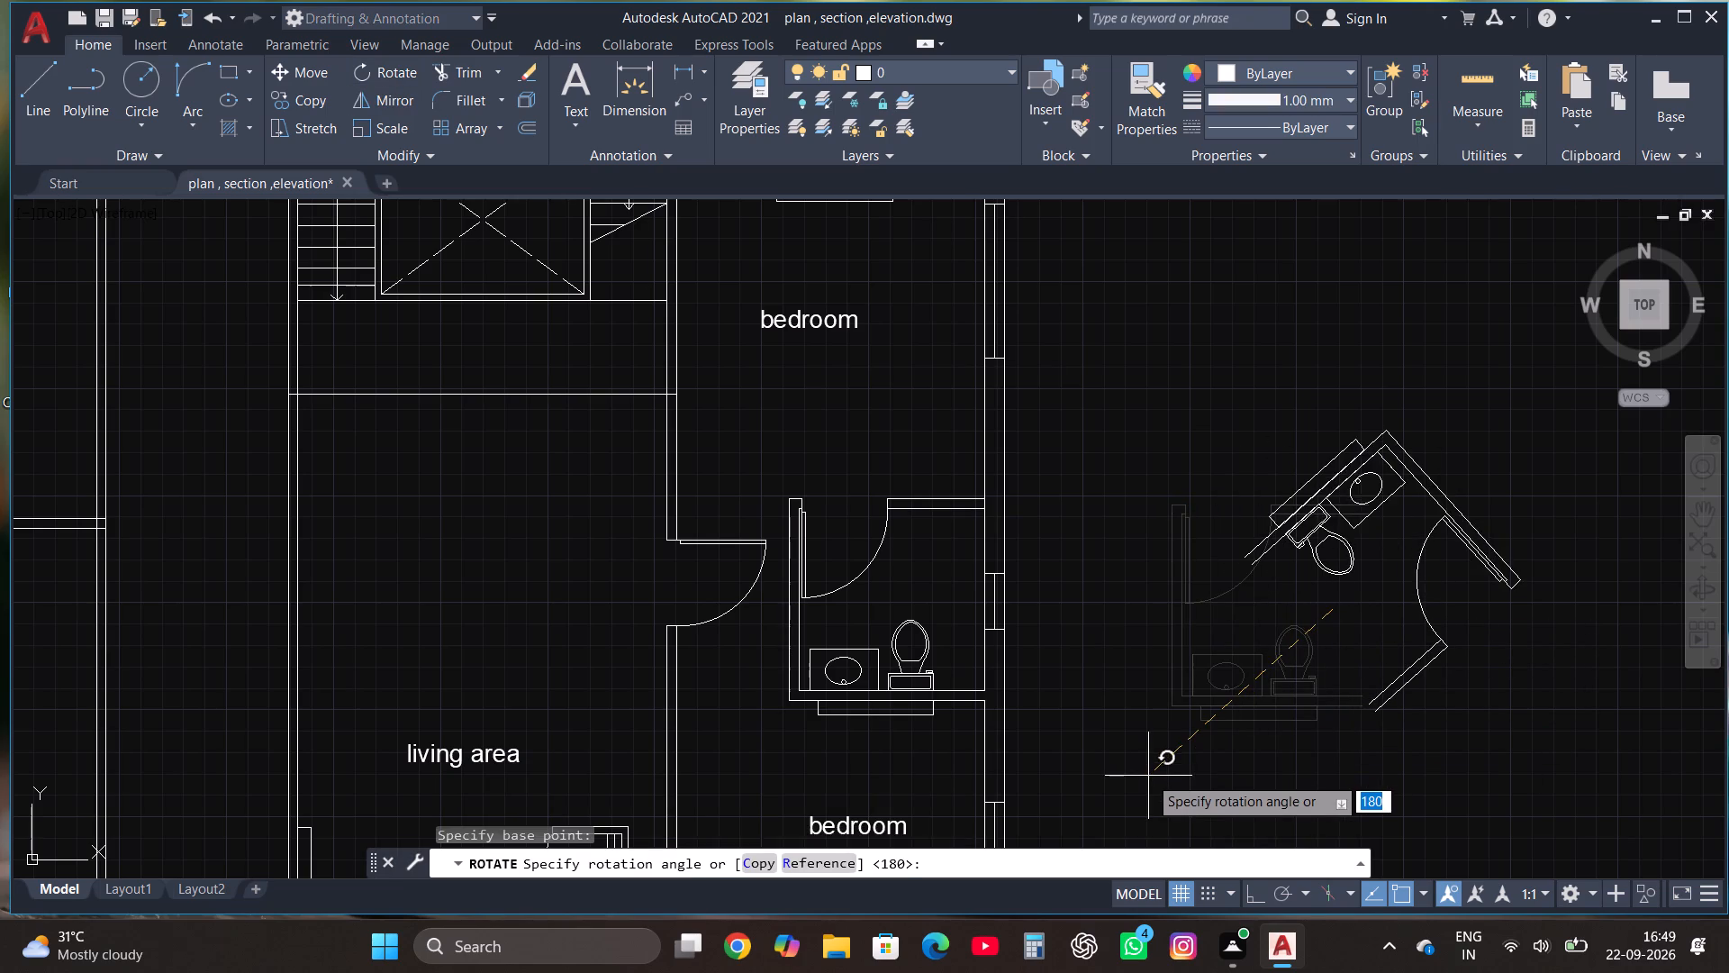
pyautogui.press('F8')
pyautogui.click(1120, 713)
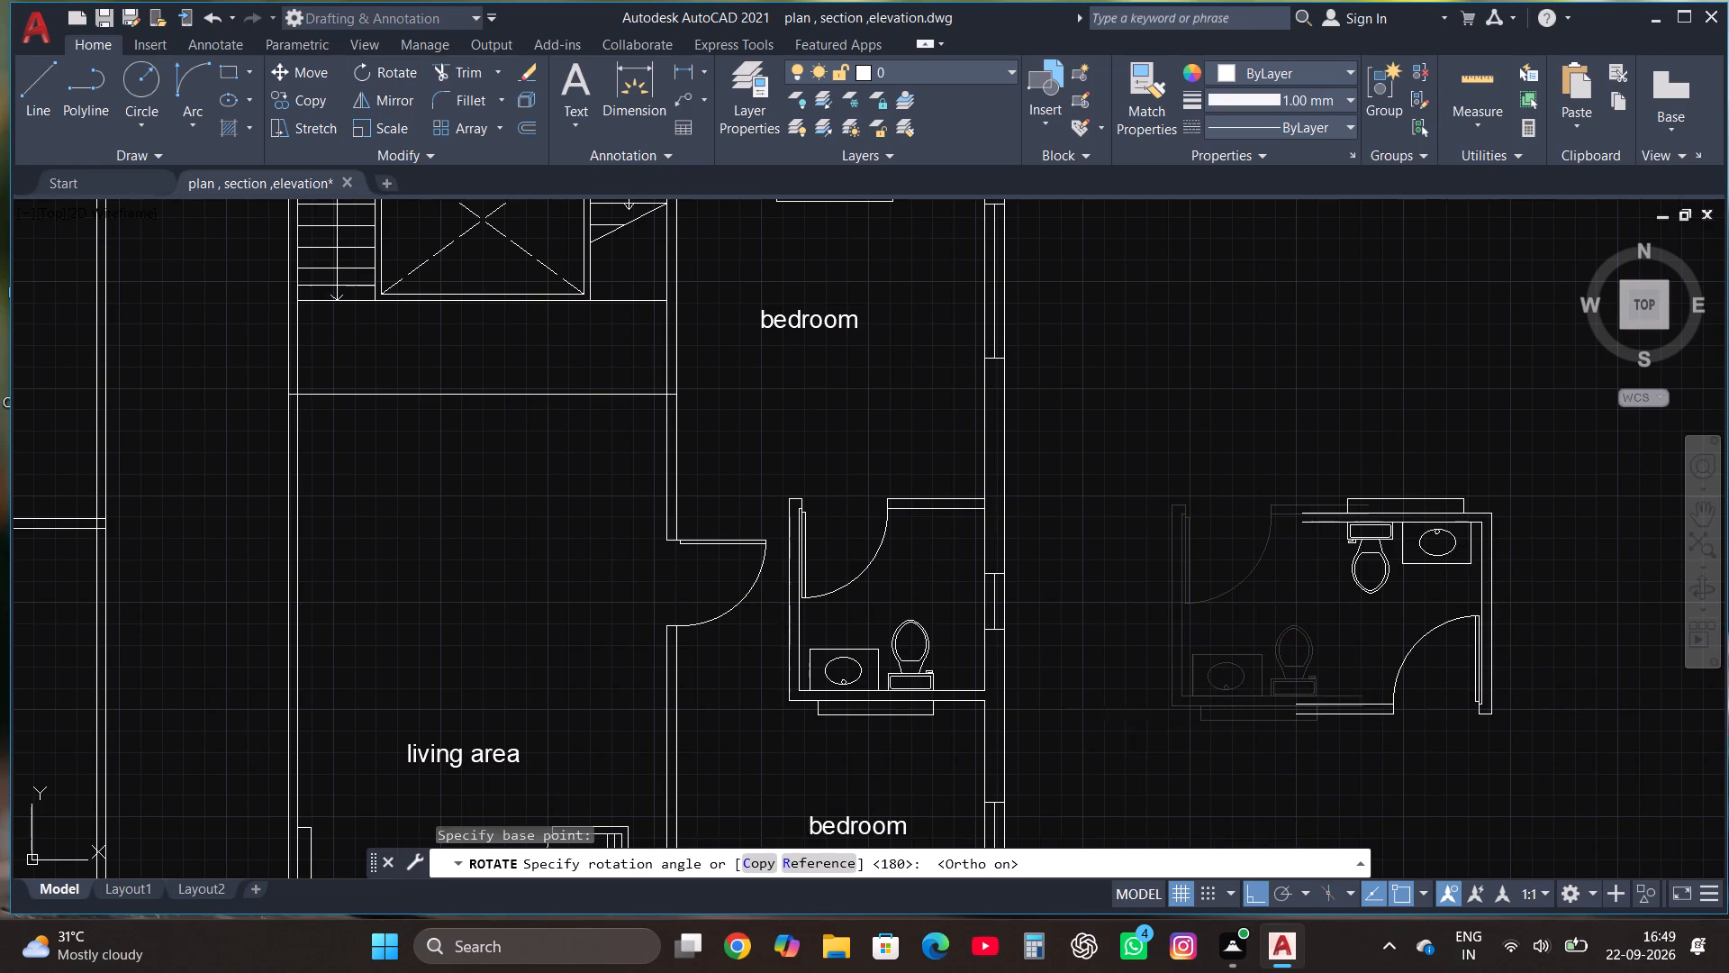
# Move the toilet inside the plan, with its walls, door and fixtures, straight north along the east outer wall.
pyautogui.scroll(-2, 1120, 713)
pyautogui.scroll(1, 1276, 697)
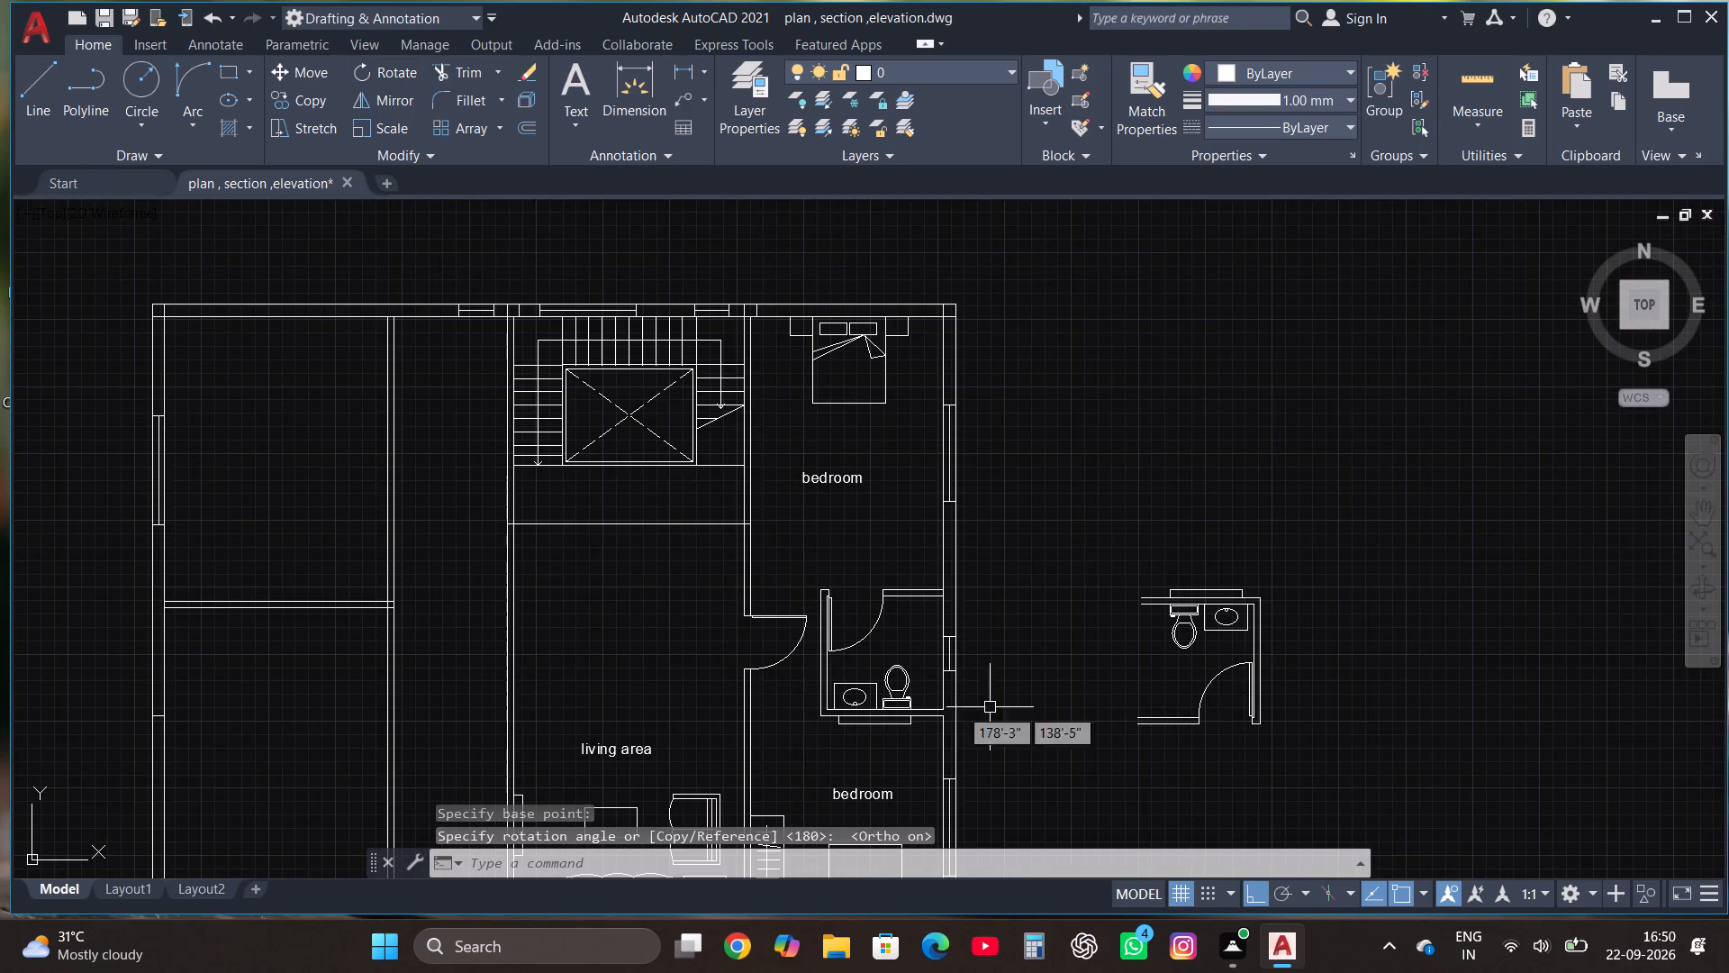
pyautogui.click(801, 745)
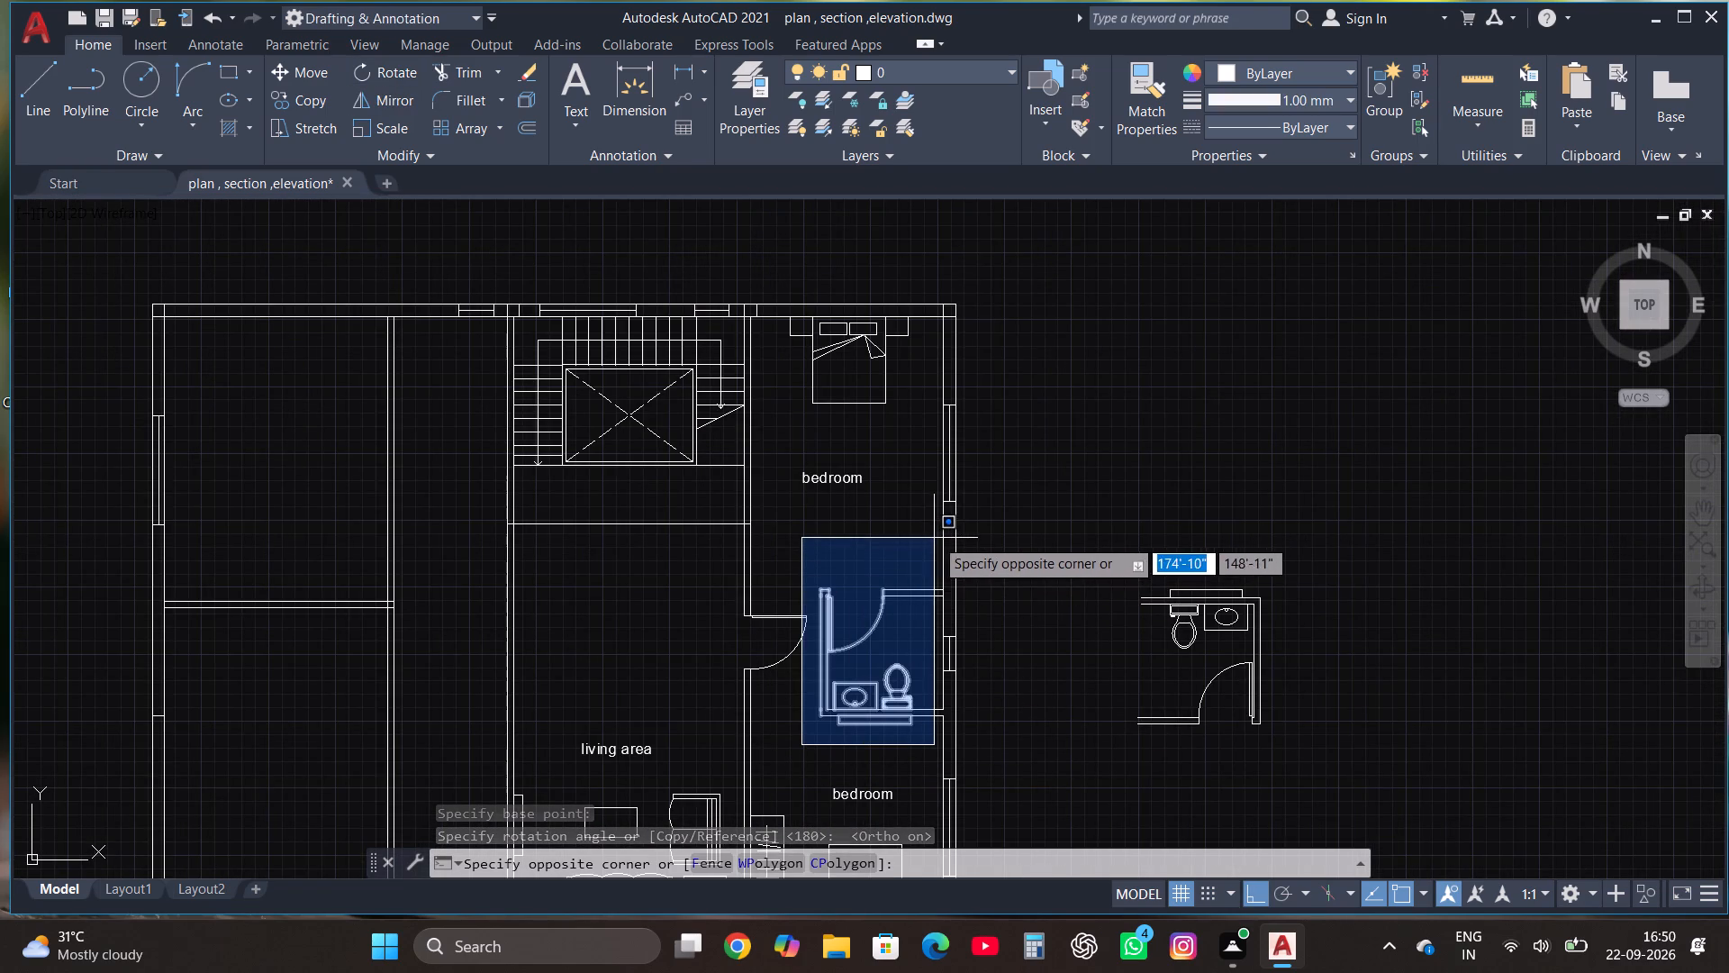
pyautogui.click(942, 541)
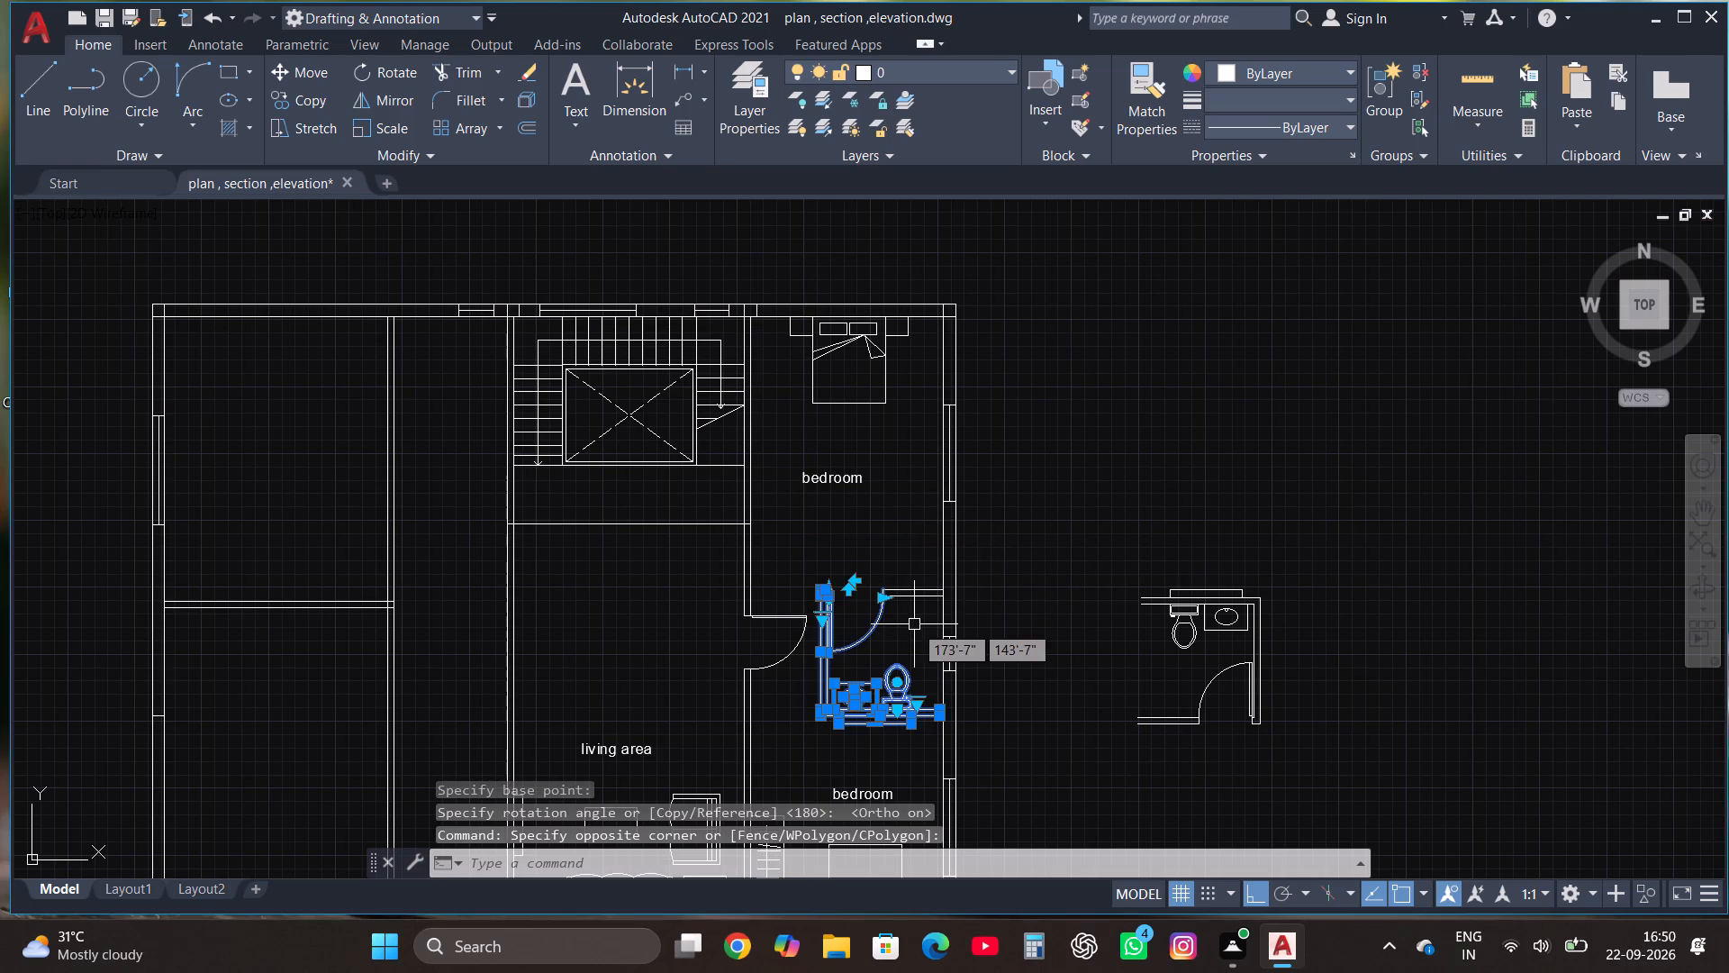
pyautogui.click(914, 624)
pyautogui.click(905, 567)
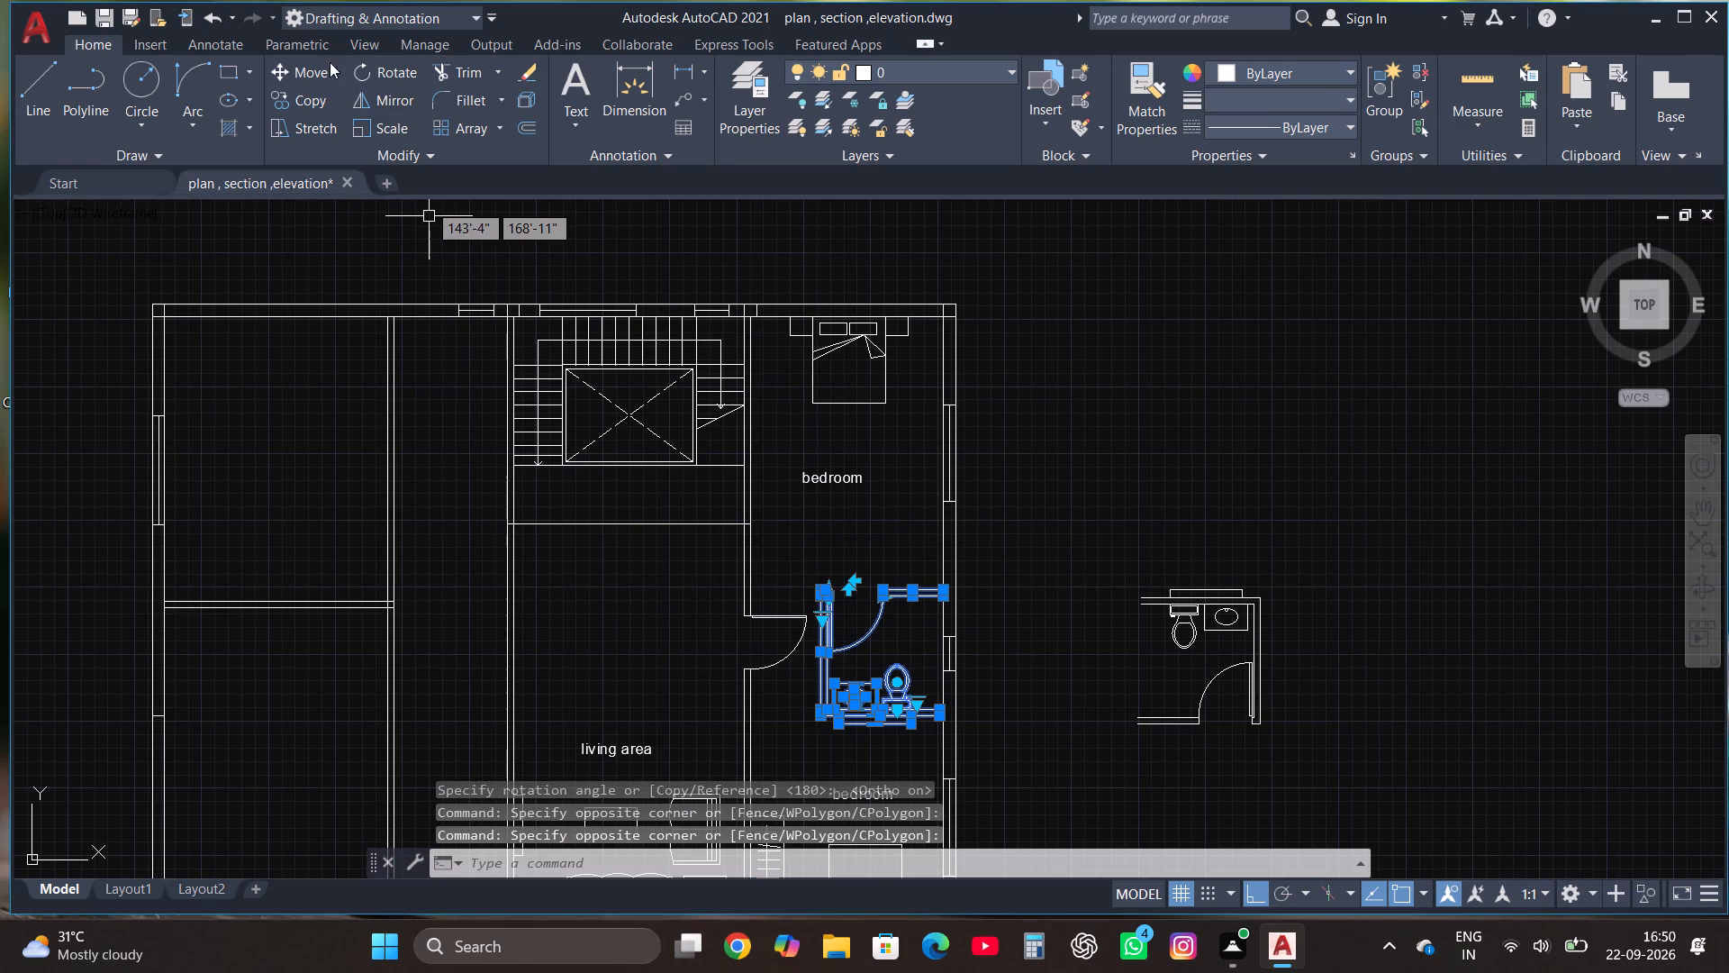
pyautogui.click(319, 67)
pyautogui.scroll(2, 956, 630)
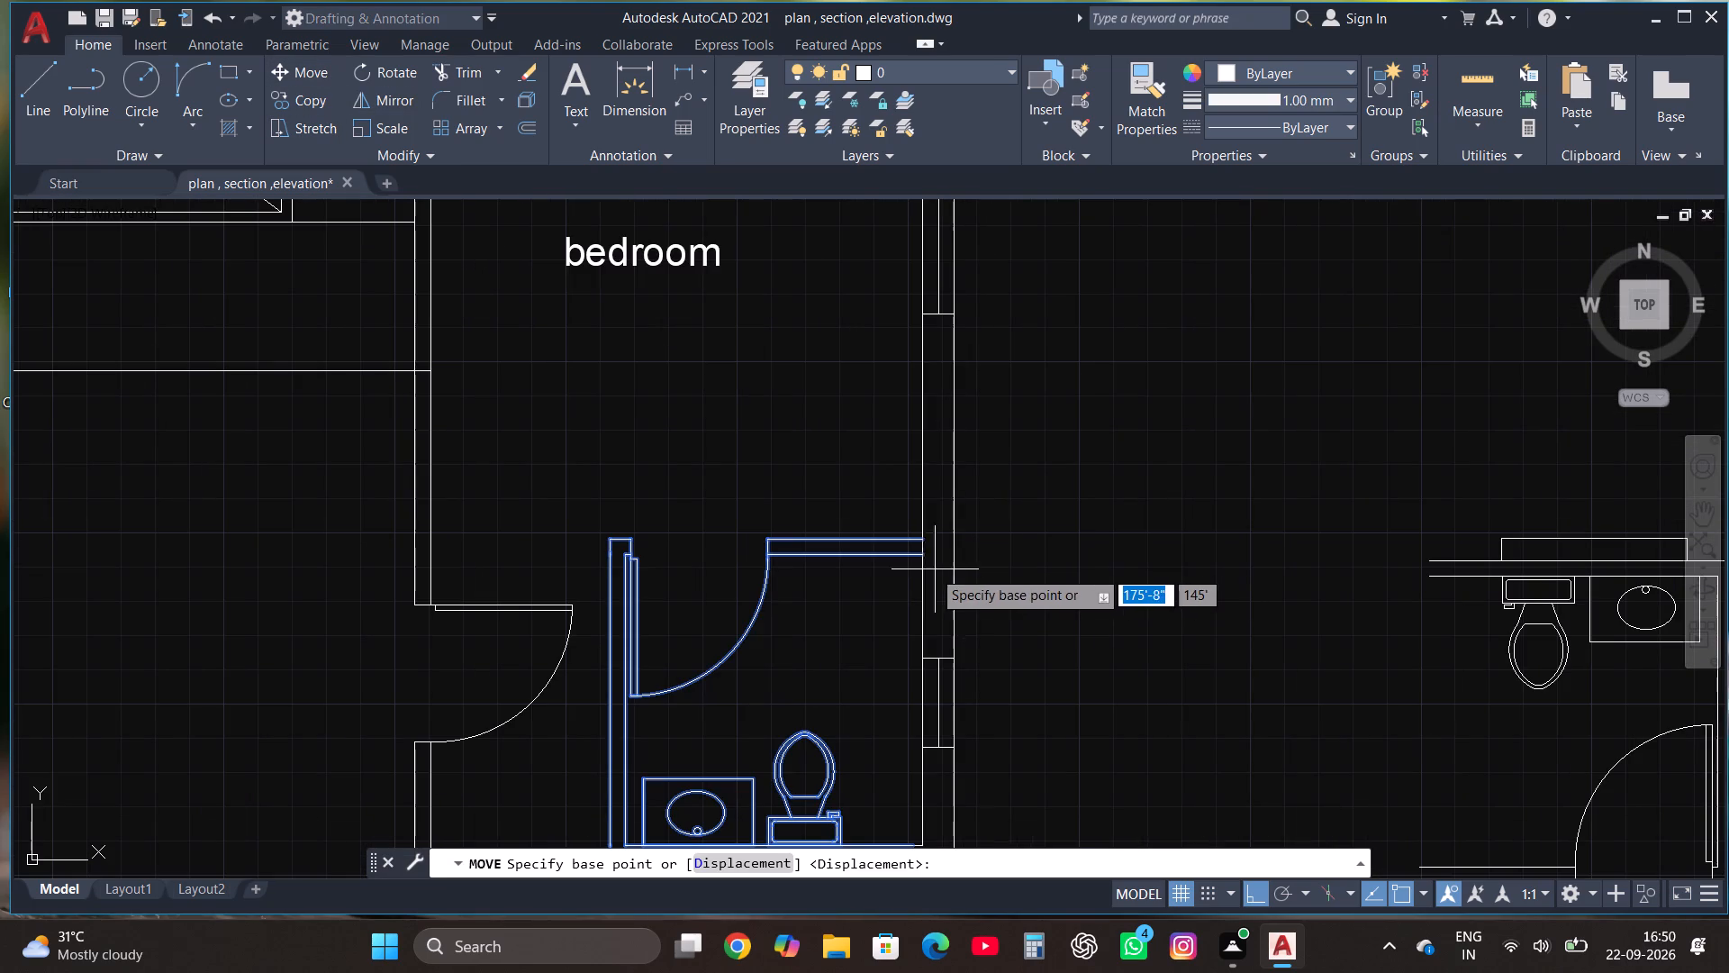
pyautogui.click(922, 542)
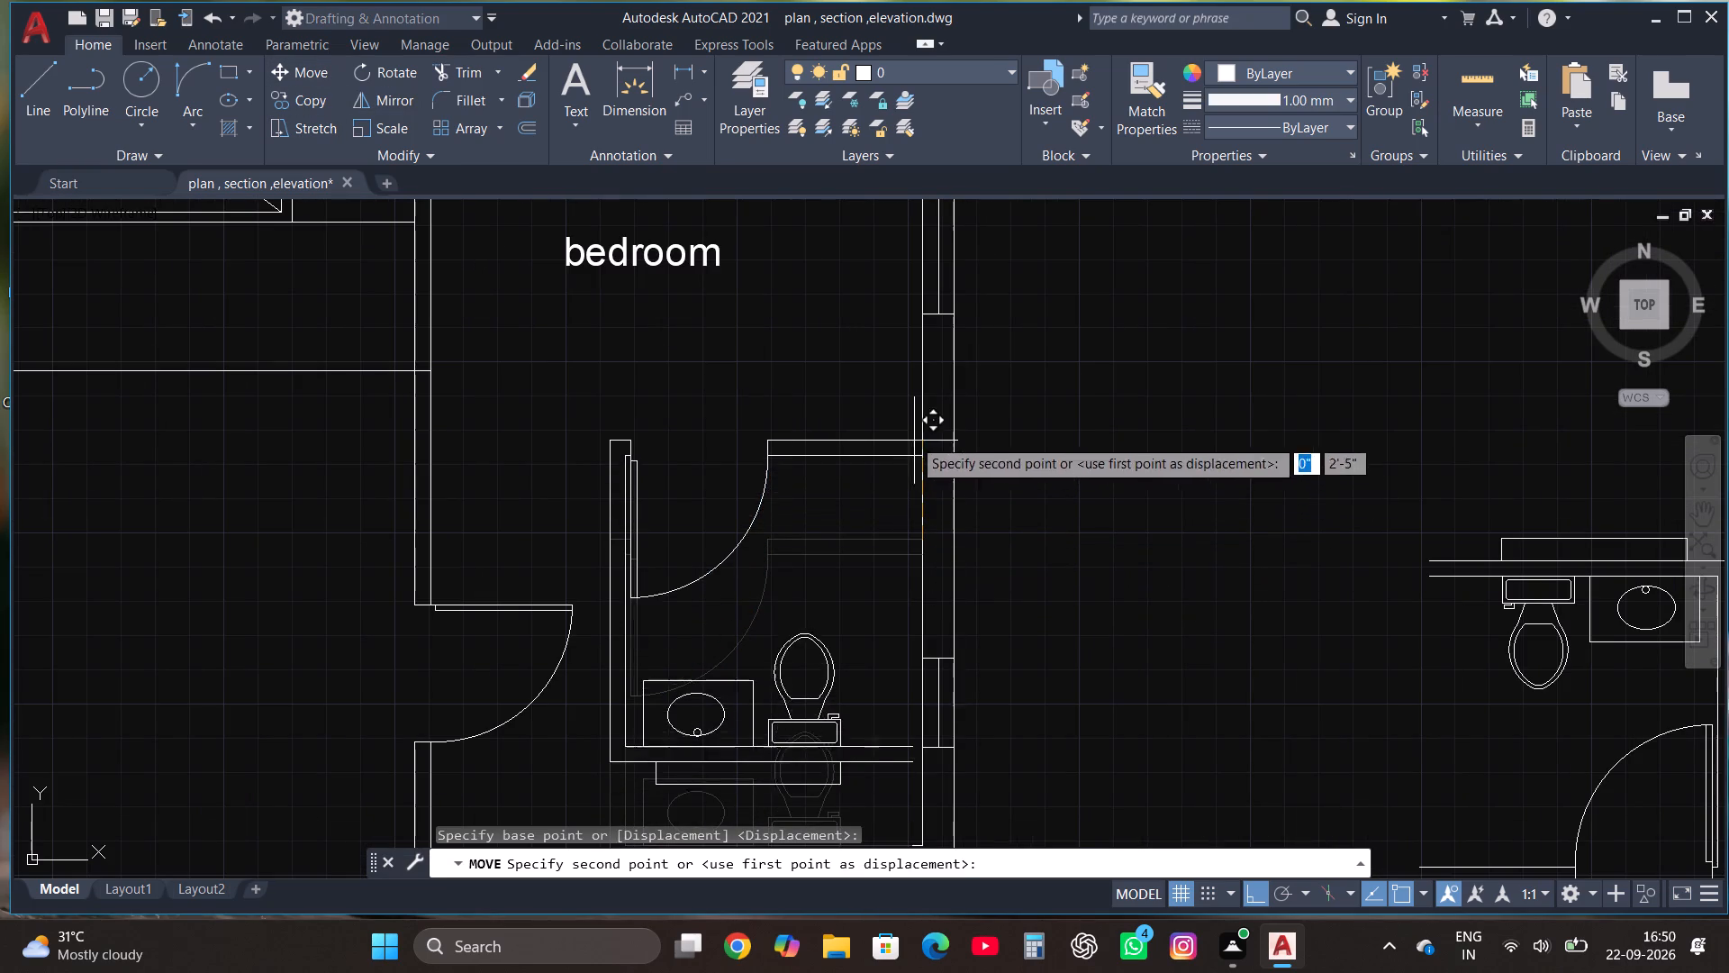
pyautogui.click(914, 378)
# Delete the thin rectangles on the outer side of the basin walls of the bedroom toilet and its rotated copy.
pyautogui.scroll(-2, 899, 423)
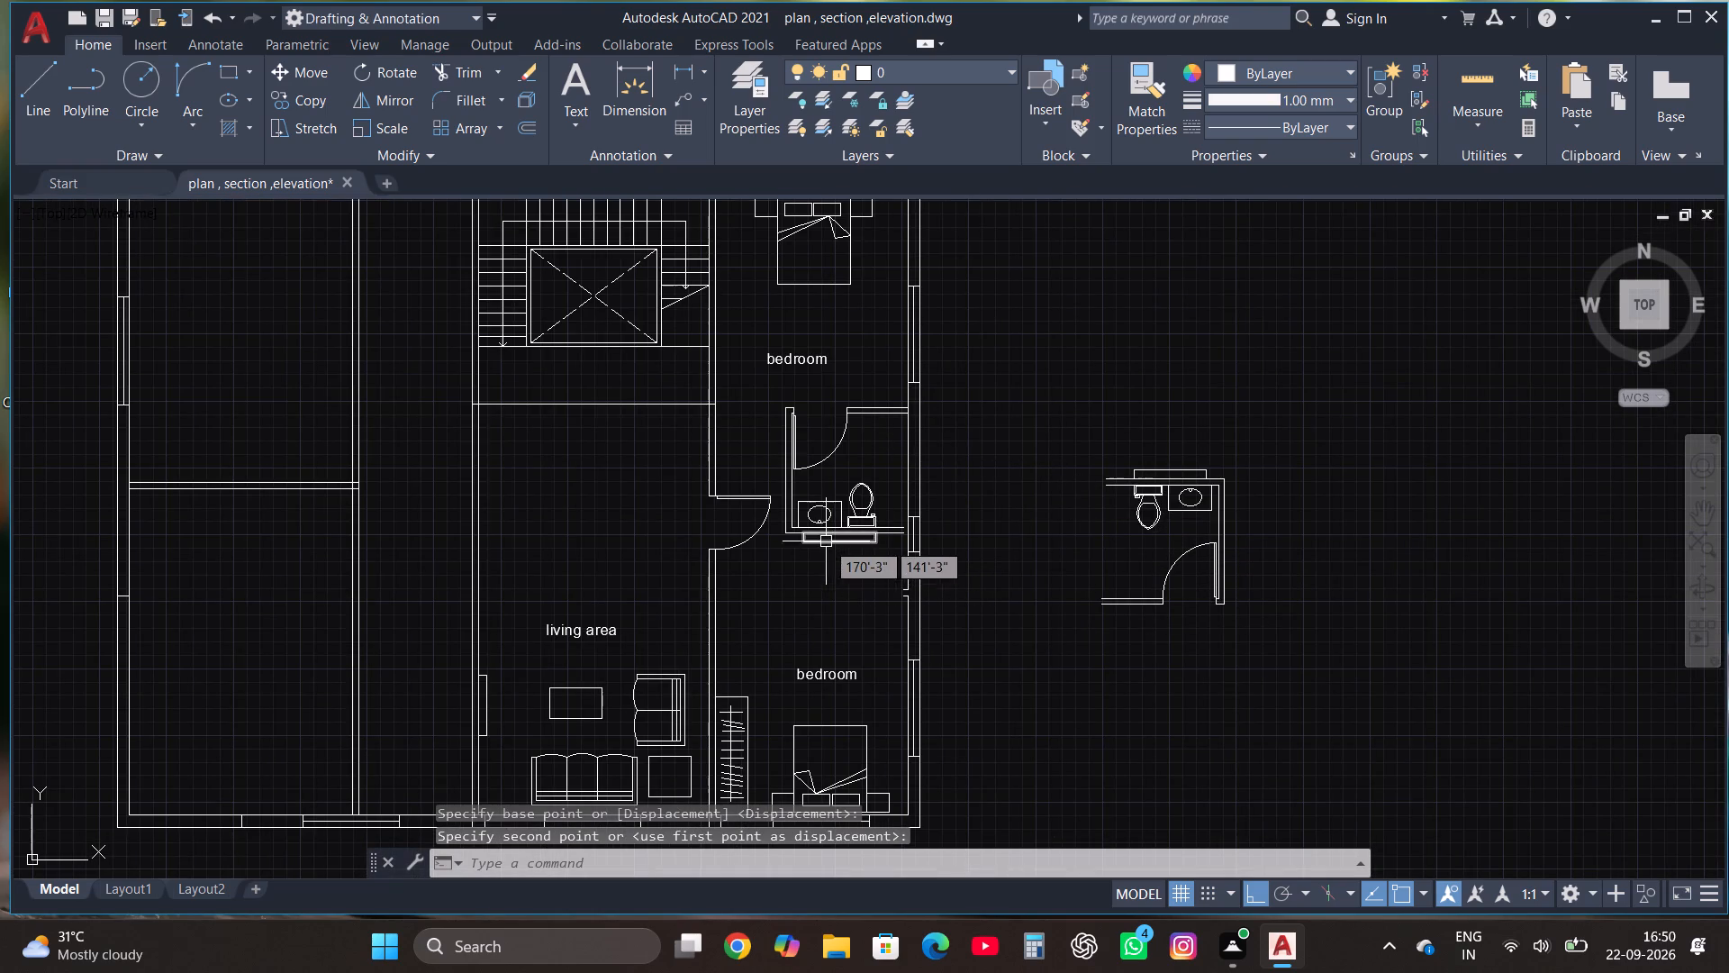
pyautogui.scroll(3, 826, 541)
pyautogui.click(968, 575)
pyautogui.click(688, 546)
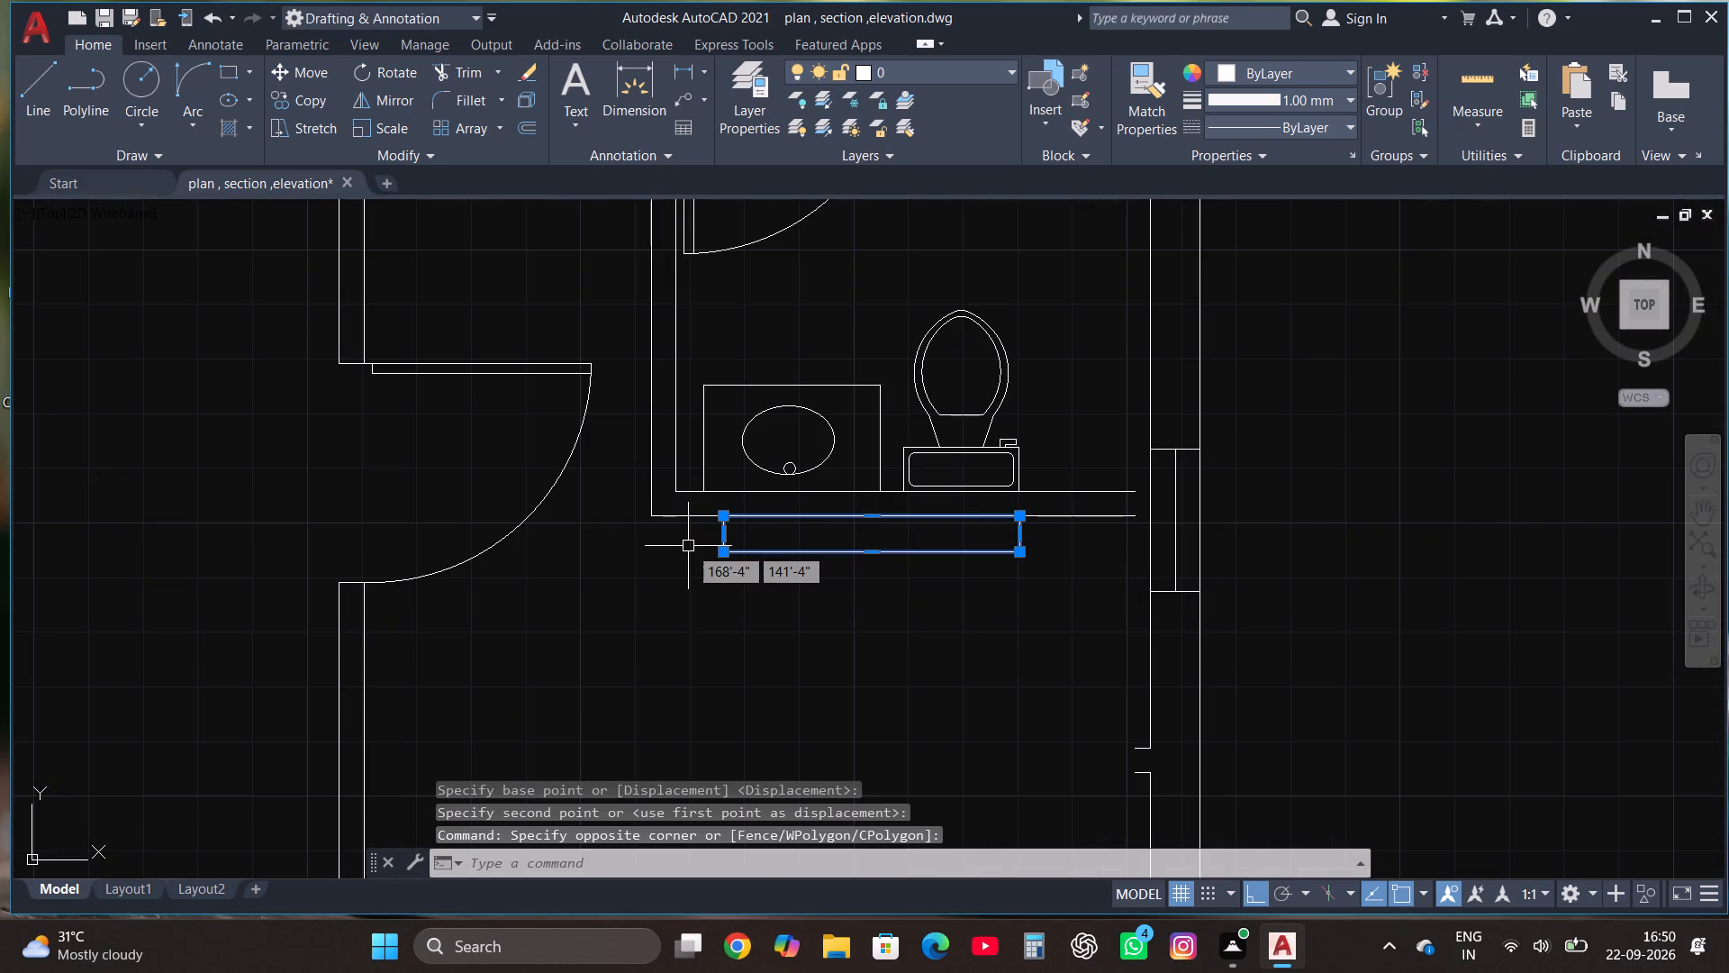
pyautogui.press('Delete')
pyautogui.scroll(-3, 694, 611)
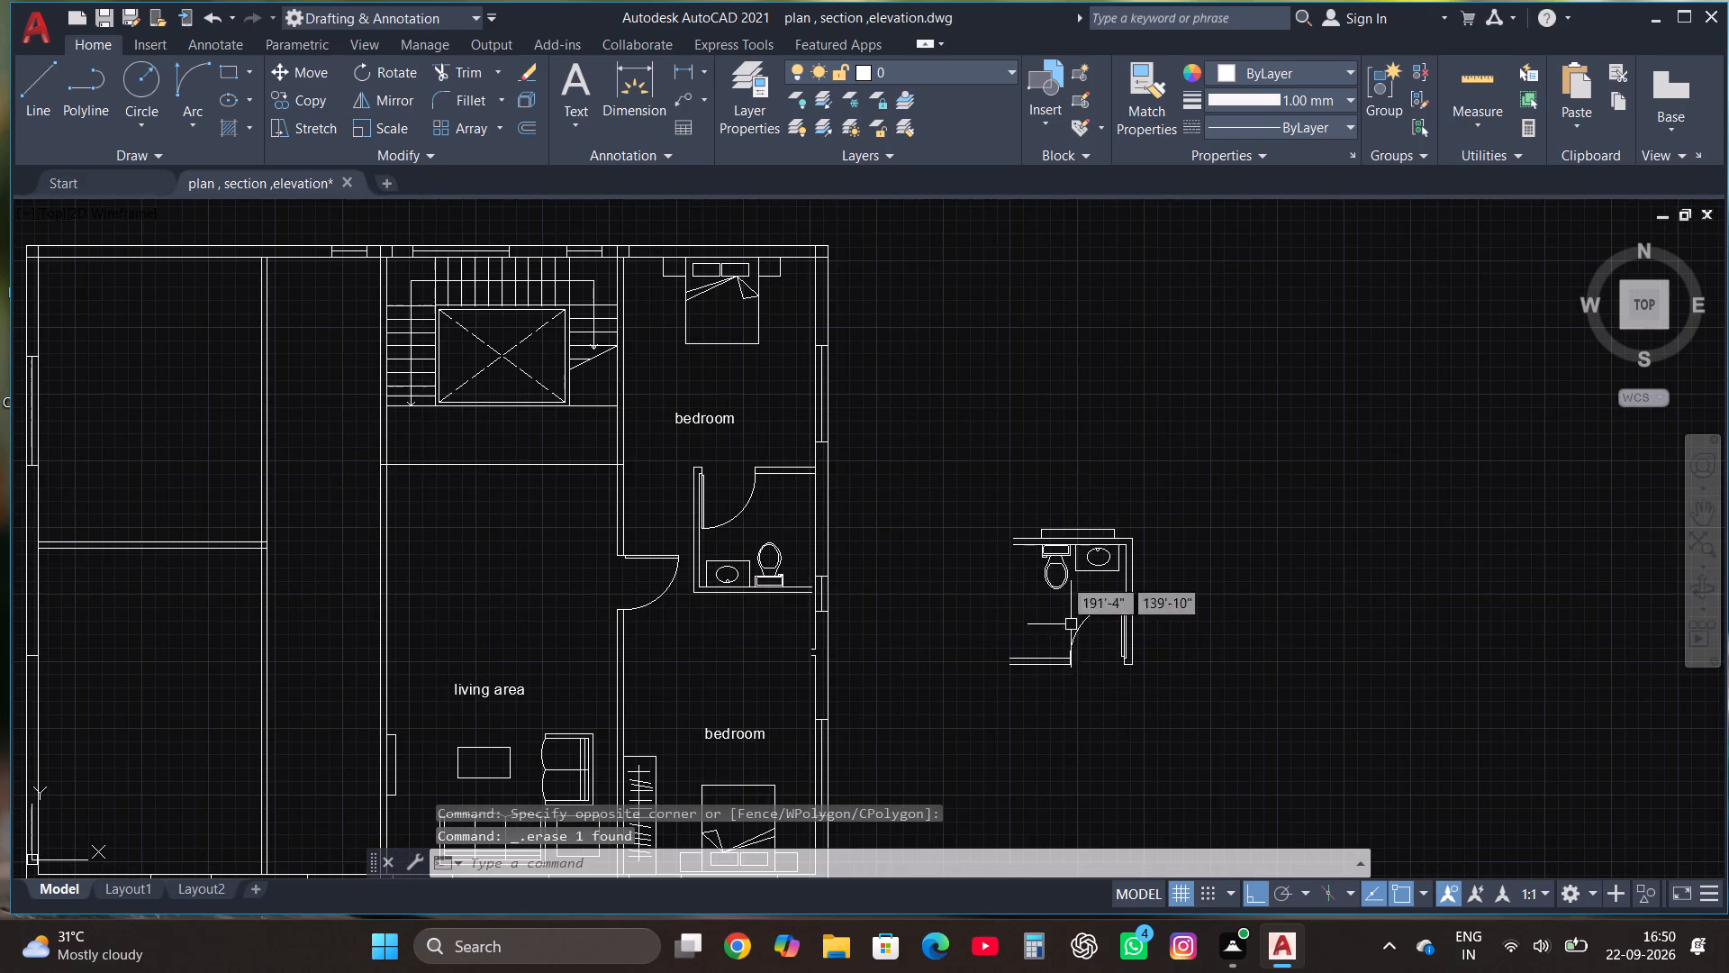
pyautogui.click(1067, 526)
pyautogui.press('Delete')
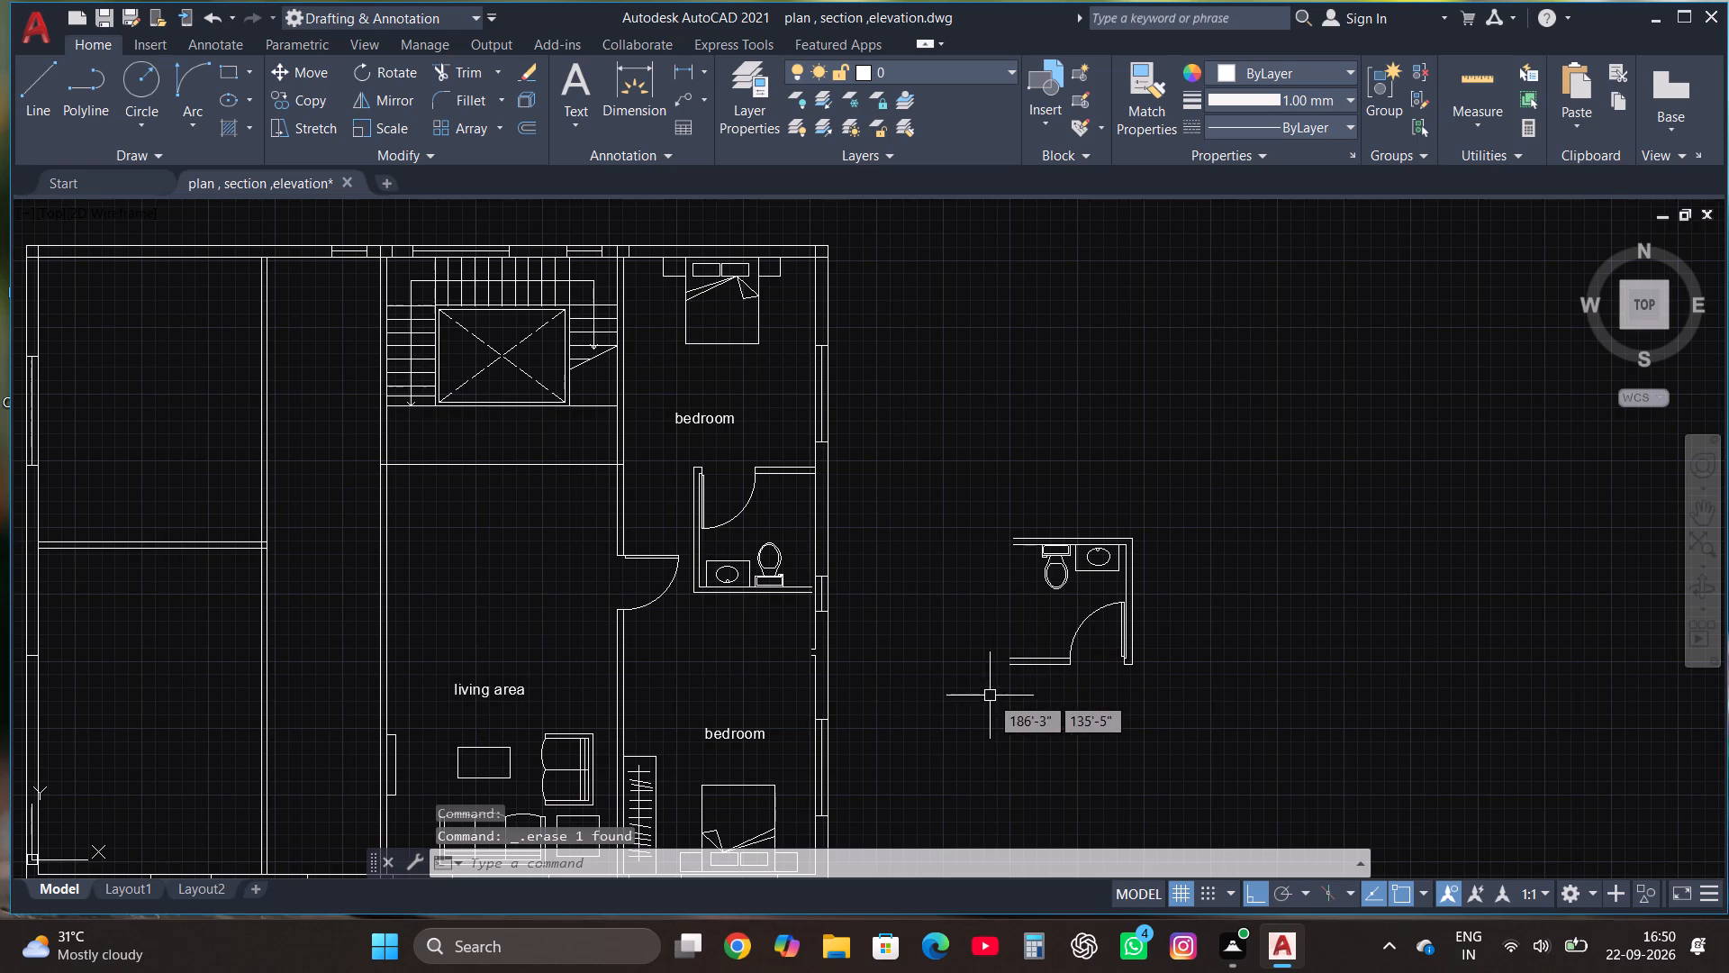
# With Ortho off, move the rotated toilet by its outer northeast corner to the east end of the upper toilet's south wall.
pyautogui.click(1001, 619)
pyautogui.click(1148, 468)
pyautogui.click(924, 736)
pyautogui.click(1196, 377)
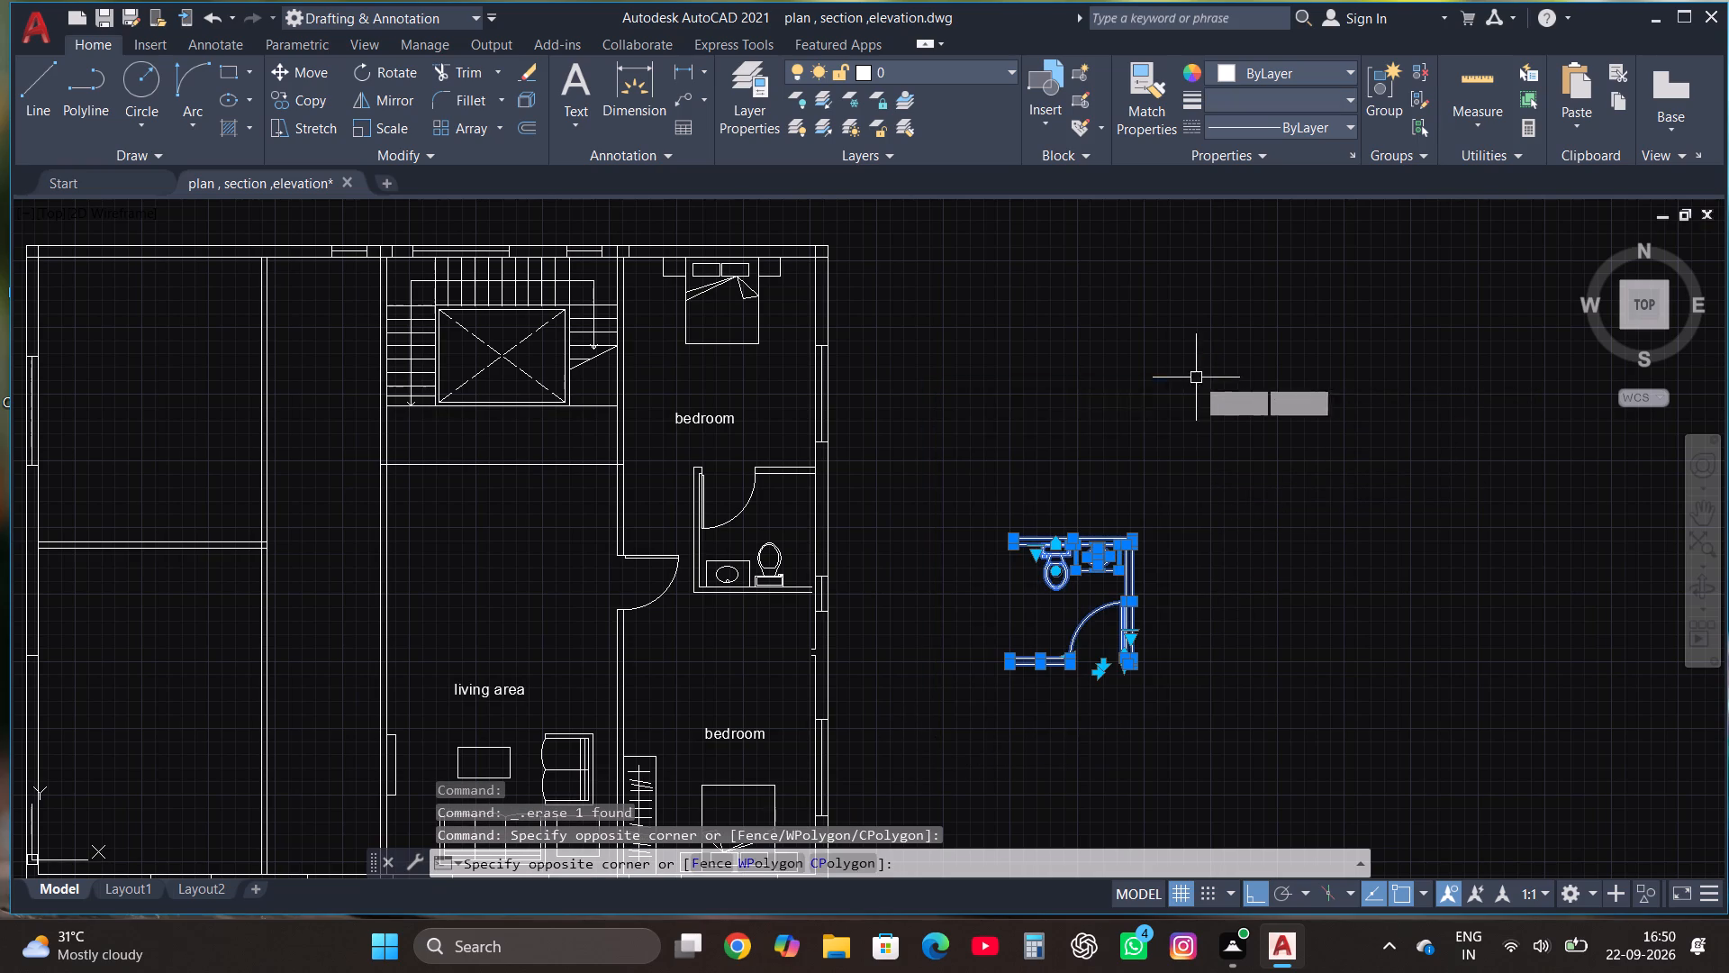
pyautogui.click(319, 72)
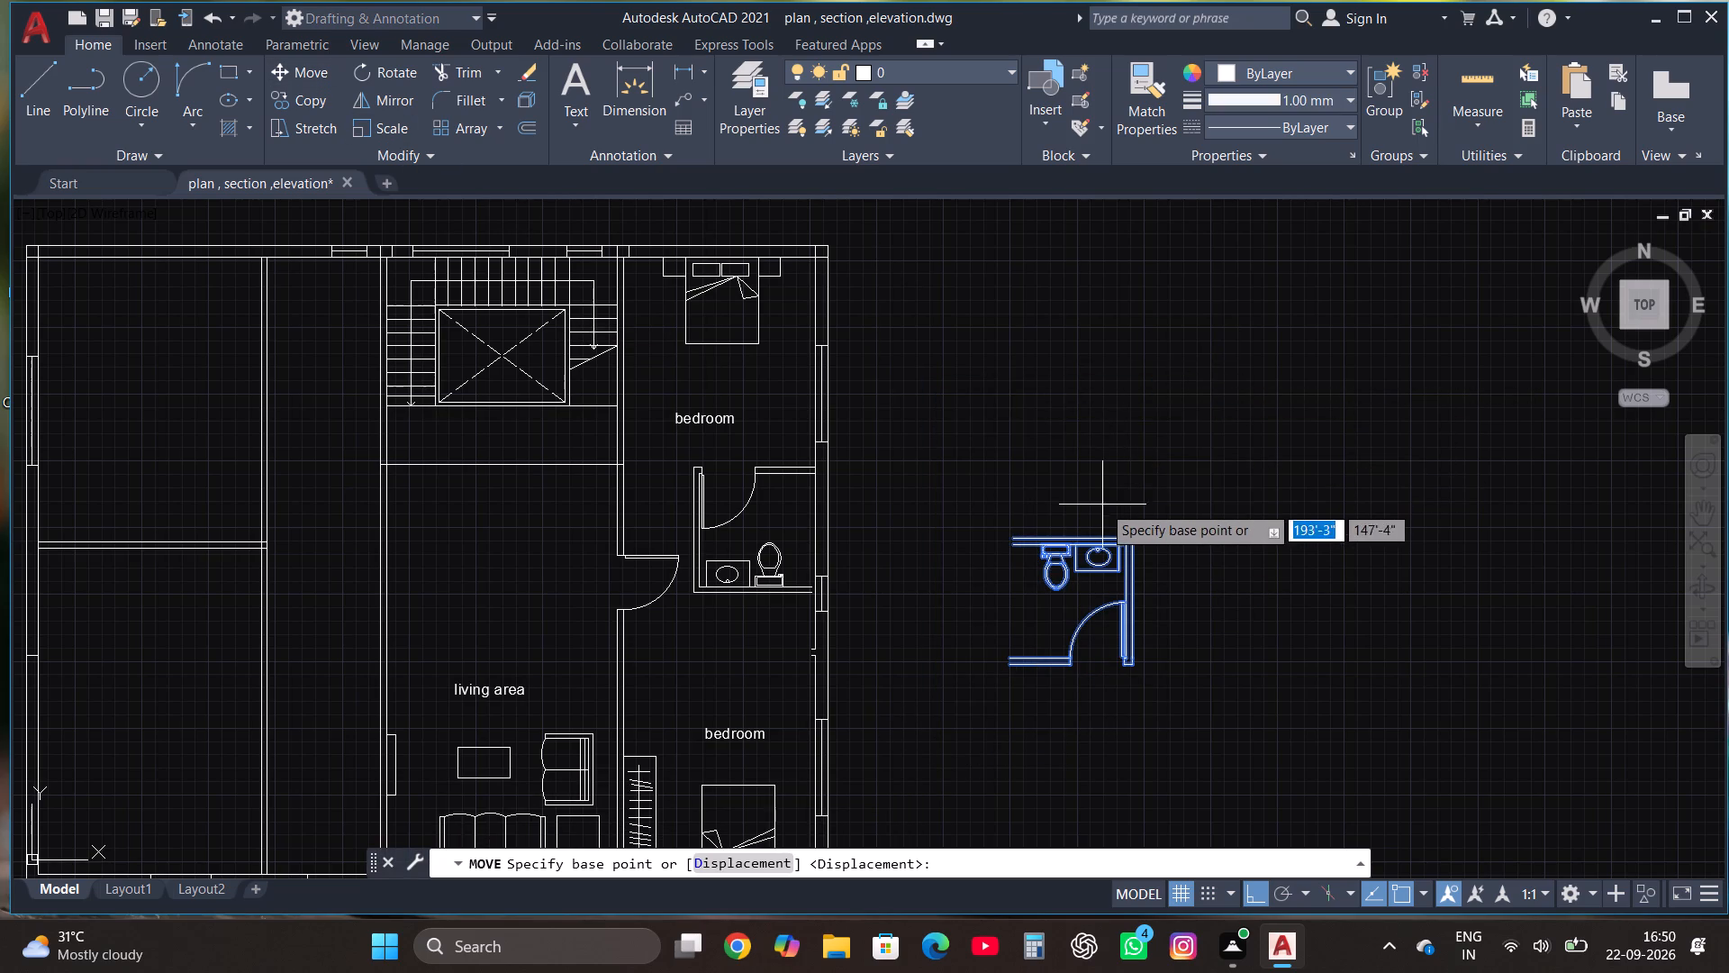
pyautogui.scroll(1, 1104, 511)
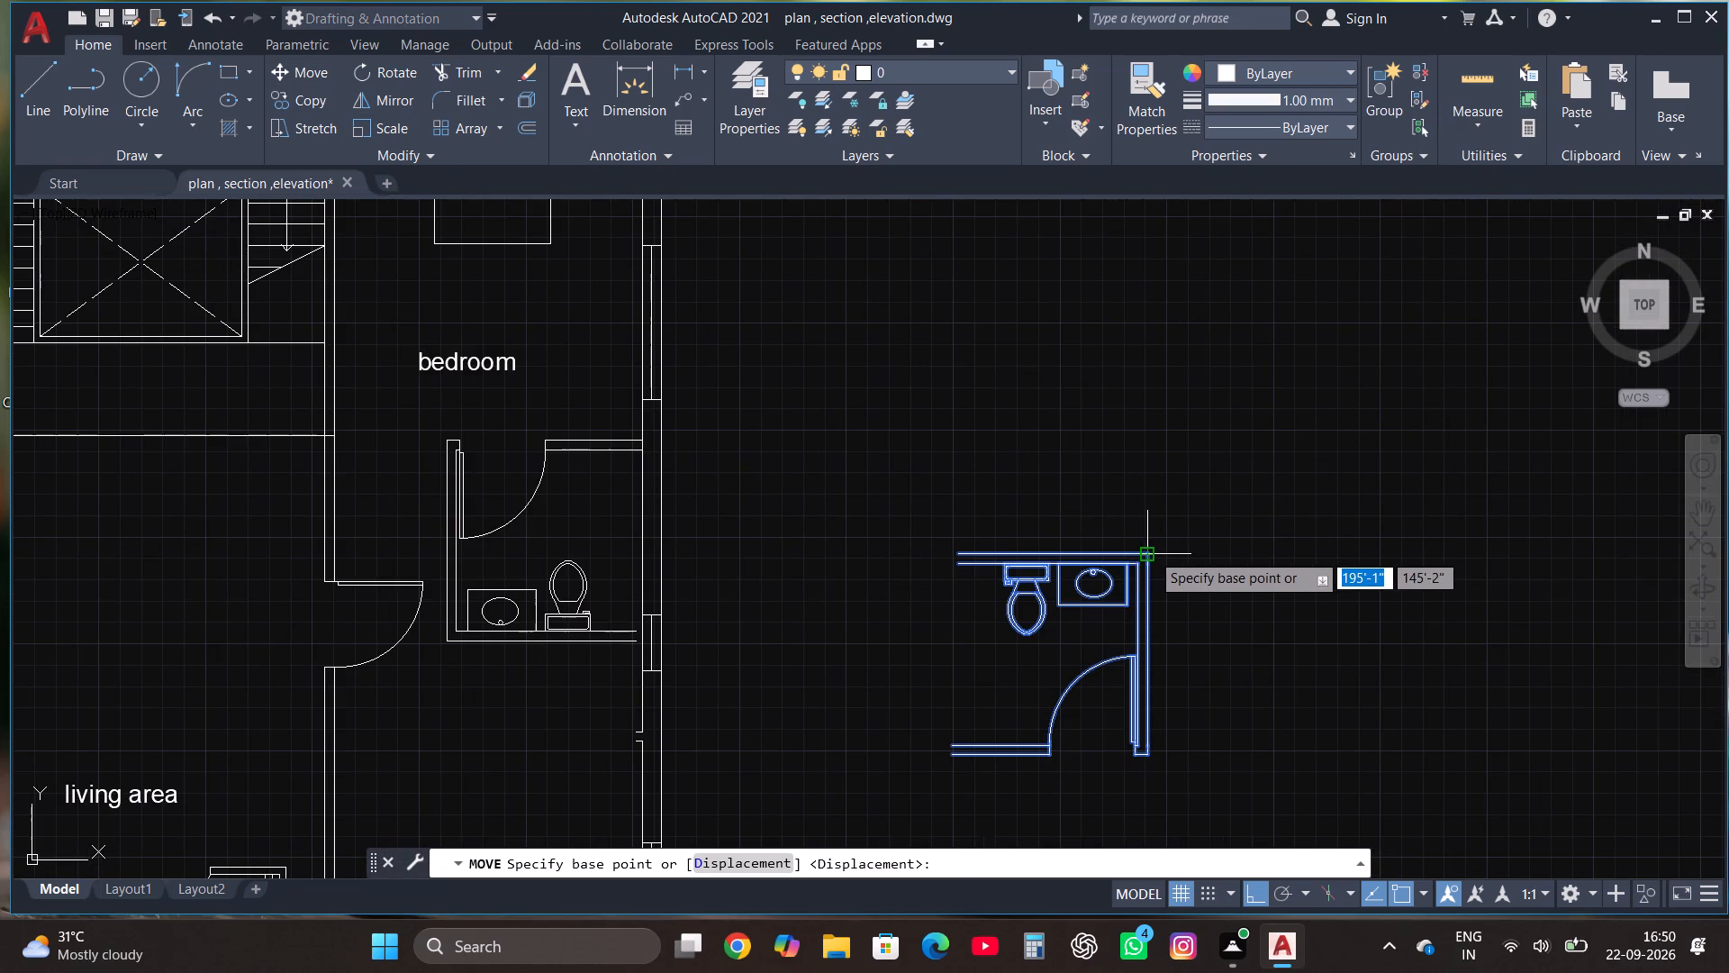
pyautogui.click(1151, 552)
pyautogui.press('F8')
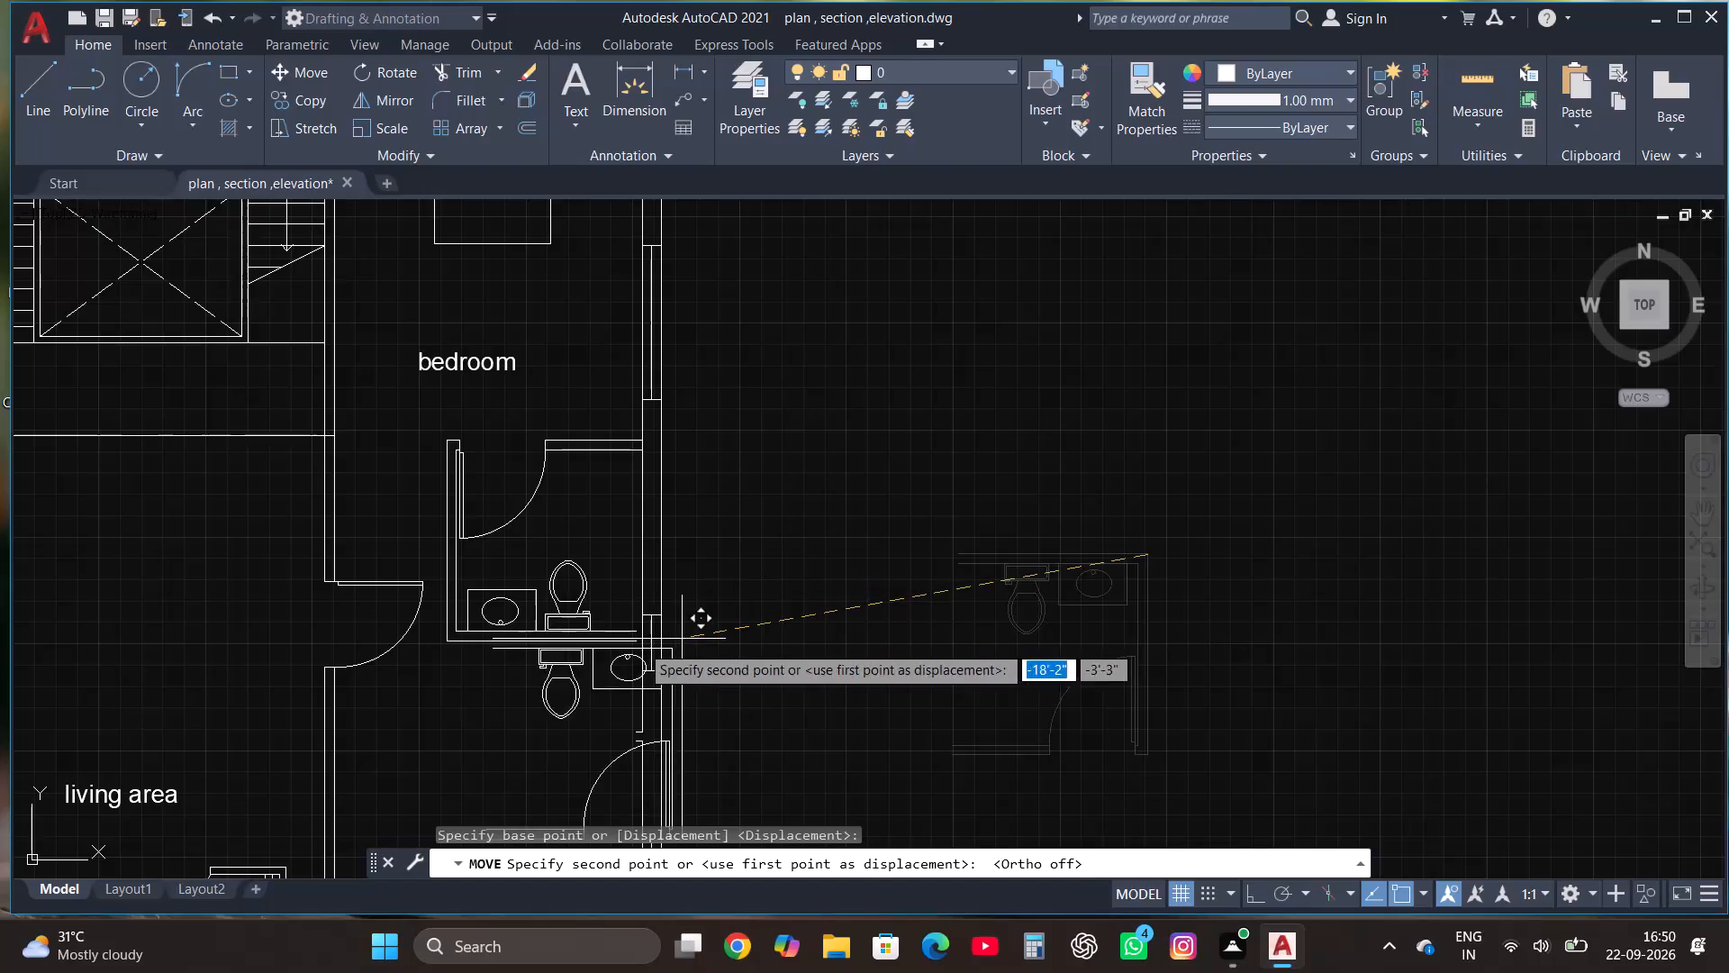
pyautogui.scroll(4, 602, 645)
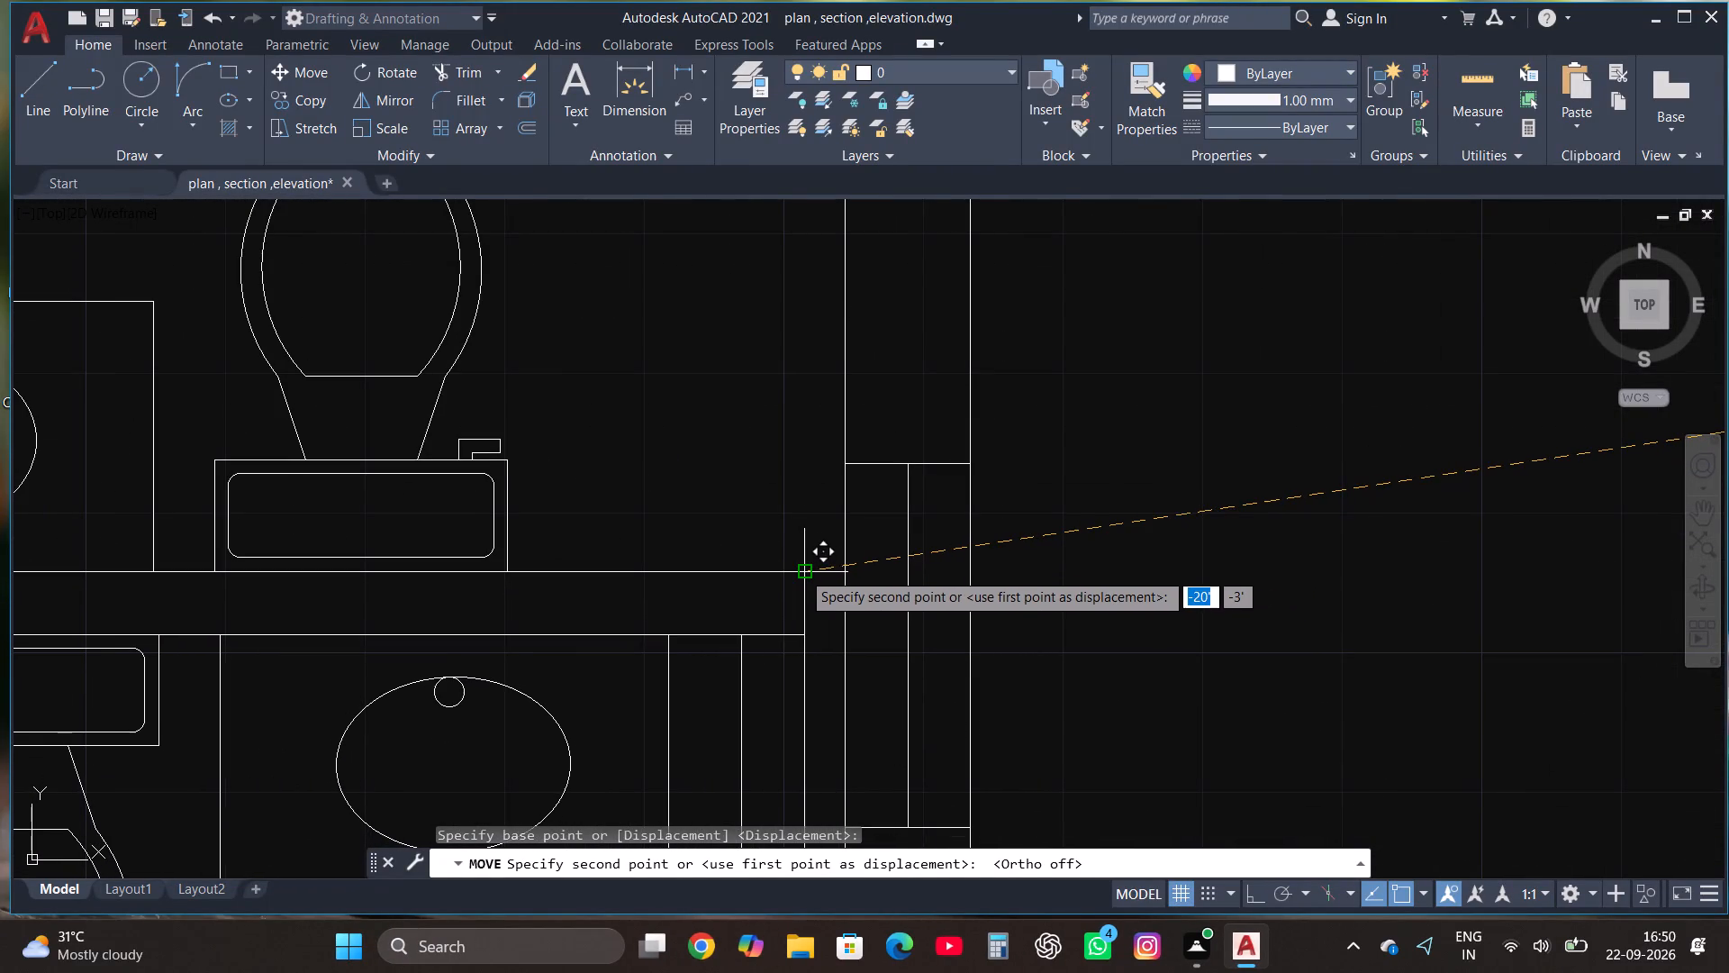
pyautogui.click(801, 571)
pyautogui.scroll(-2, 1123, 489)
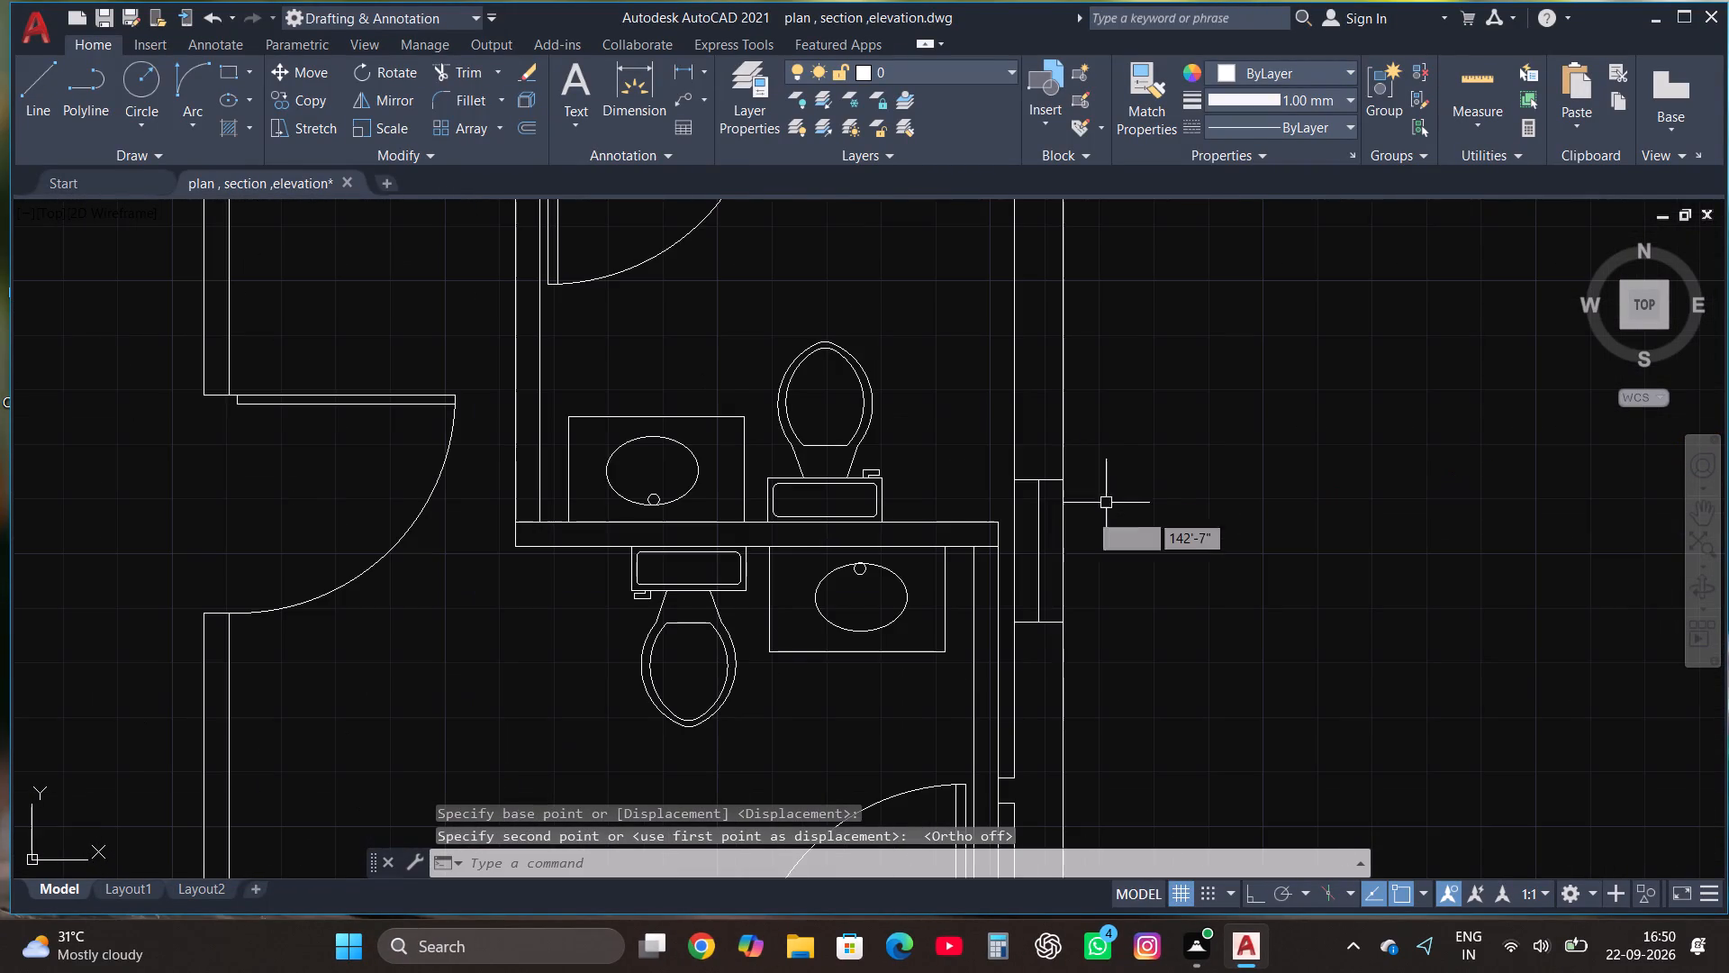
# Undo the last move of the rotated toilet, so it sits outside the plan again.
pyautogui.scroll(-1, 1058, 566)
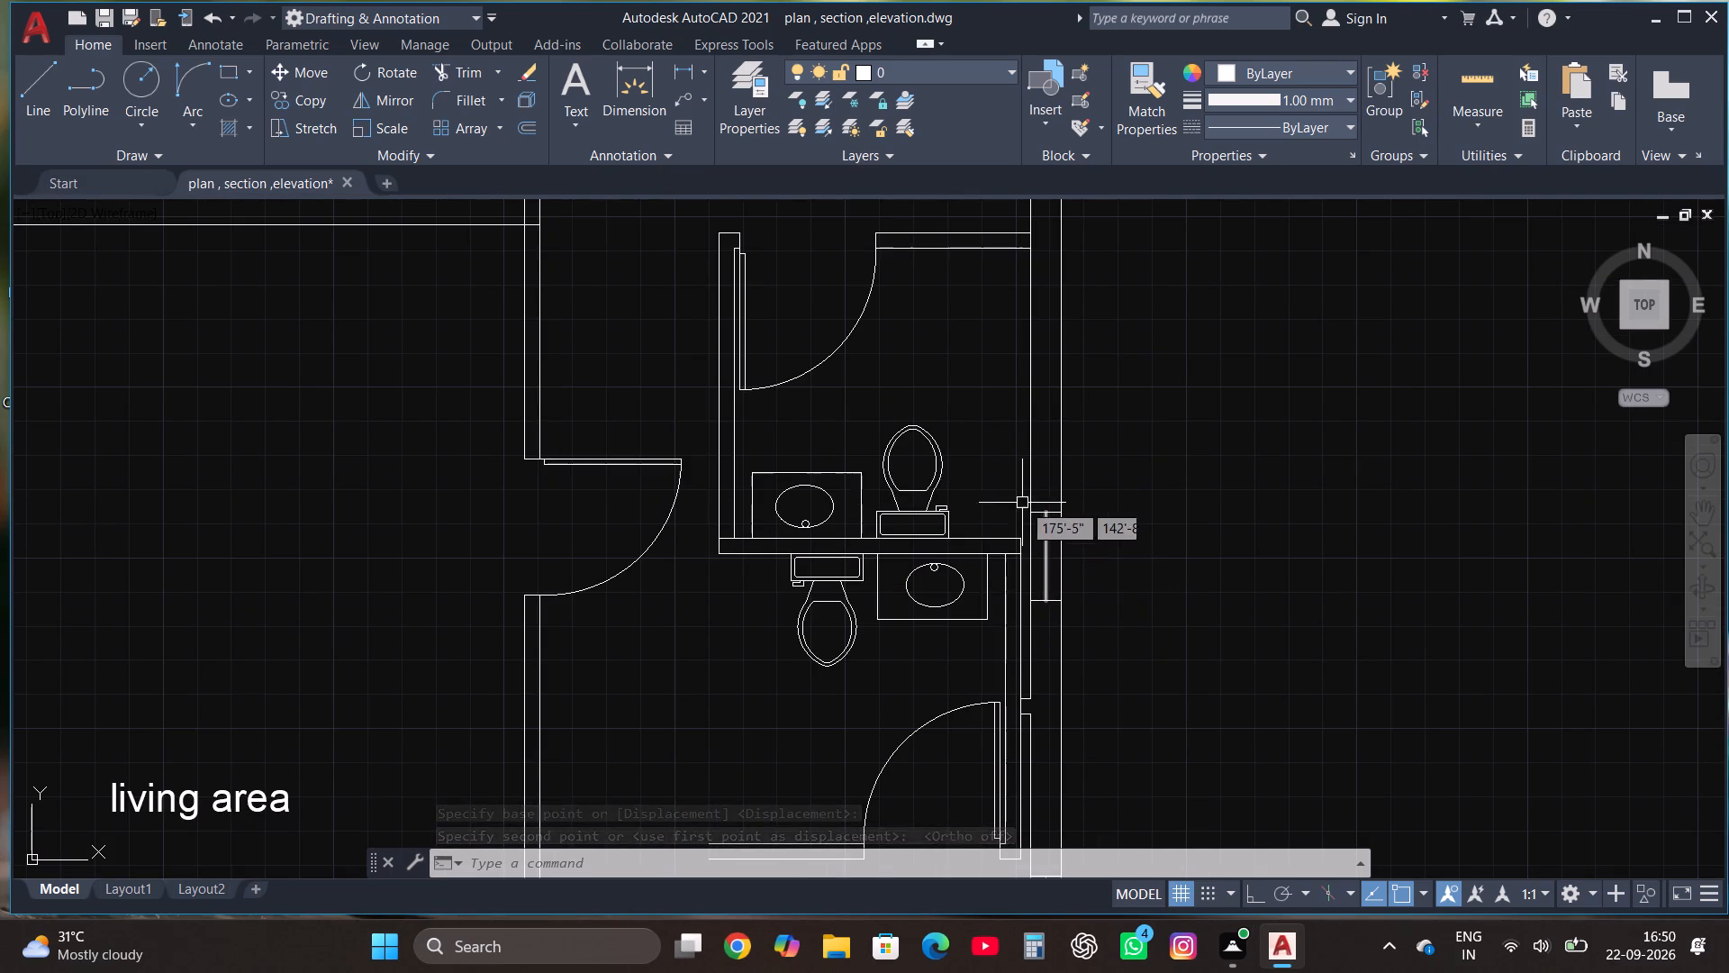
pyautogui.scroll(-2, 1022, 496)
pyautogui.scroll(2, 1027, 516)
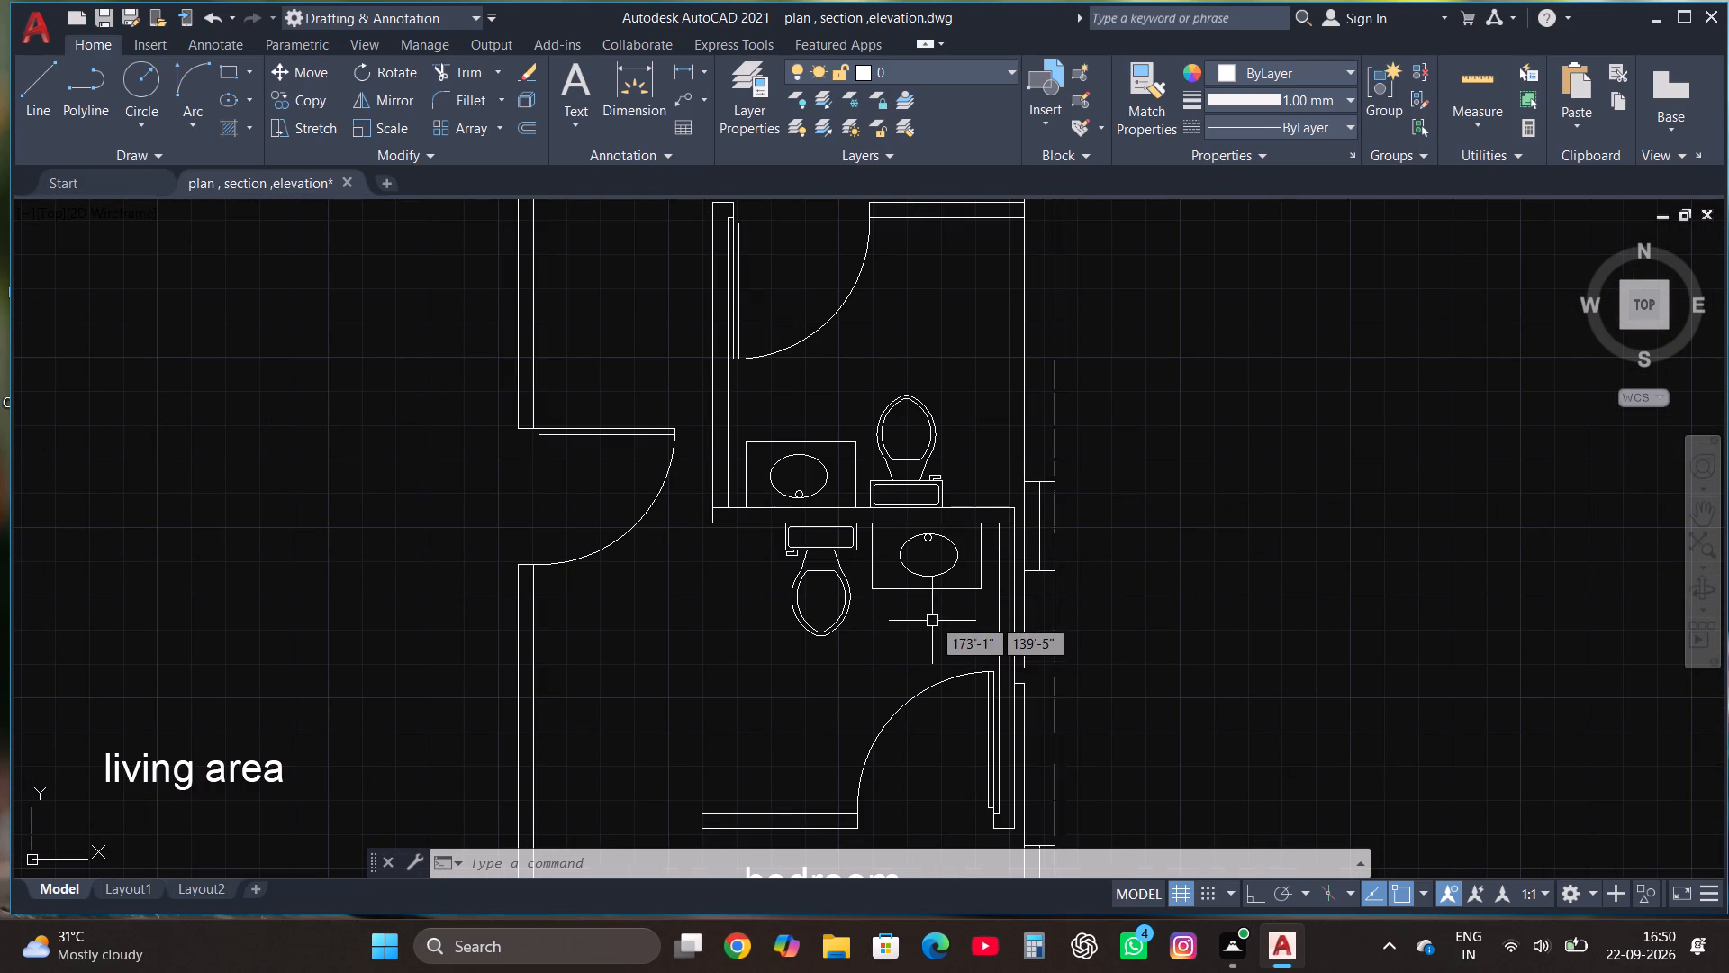
pyautogui.hotkey('ctrl', 'z')
pyautogui.hotkey('ctrl', 'z')
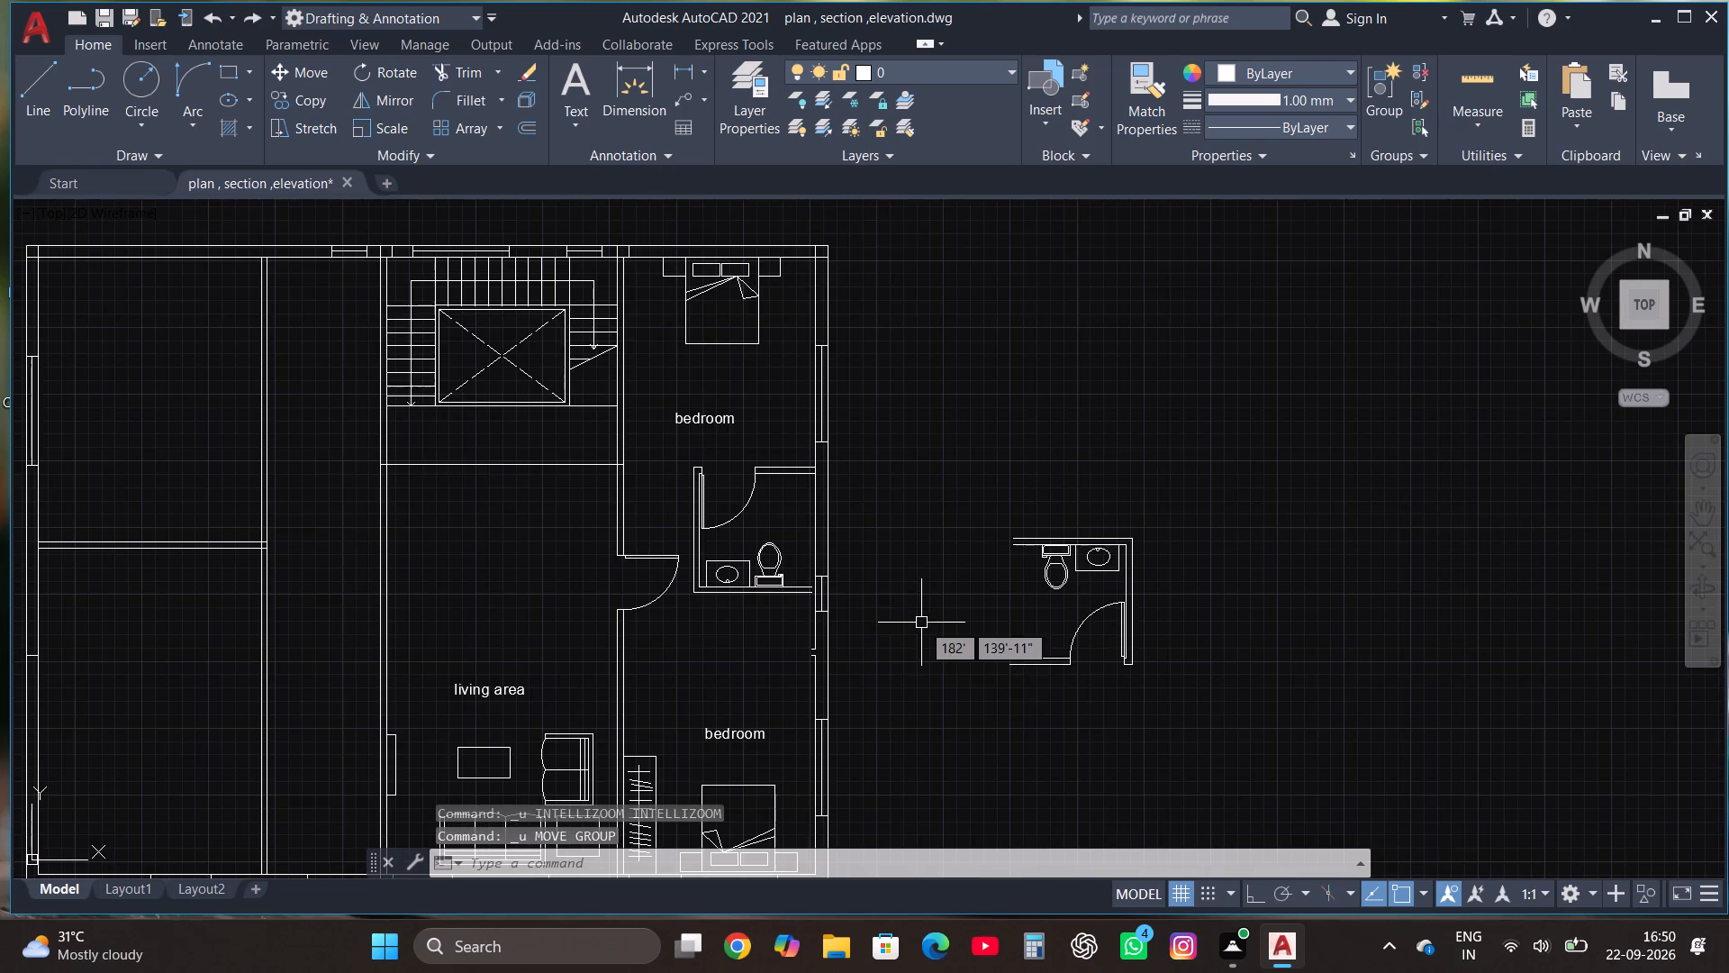
# Draw lines from the east ends of both faces of the upper toilet's south wall, across the outer wall's inner face.
pyautogui.scroll(1, 823, 562)
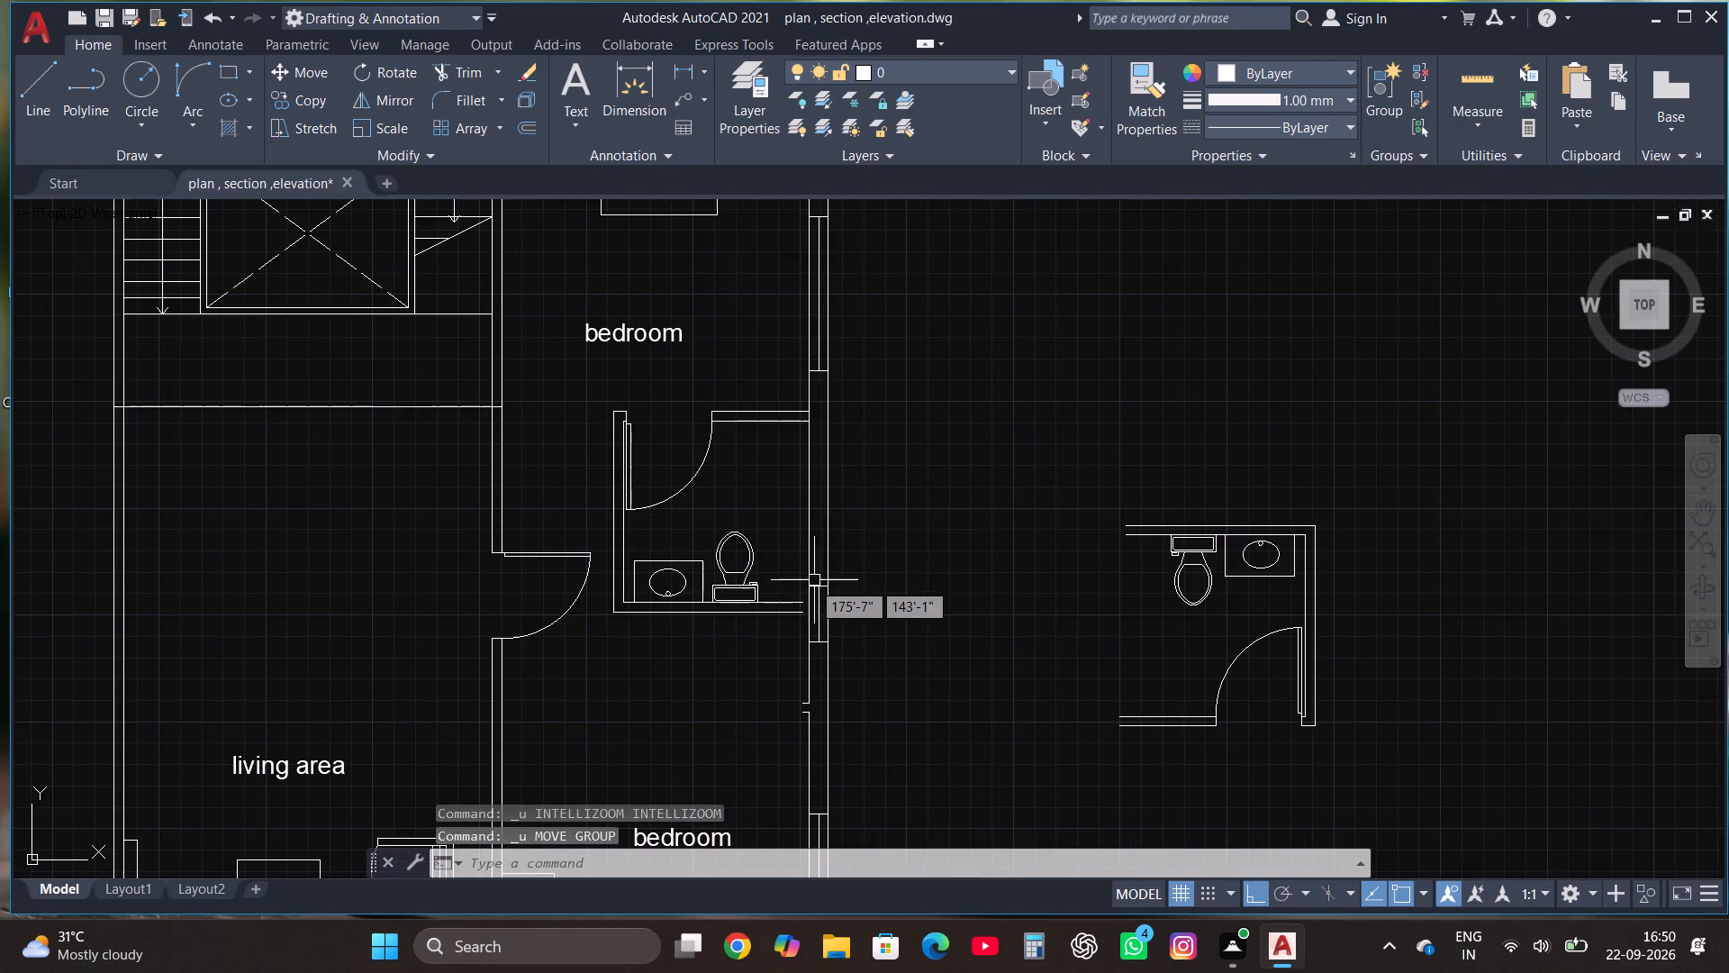
pyautogui.scroll(3, 811, 581)
pyautogui.scroll(1, 750, 707)
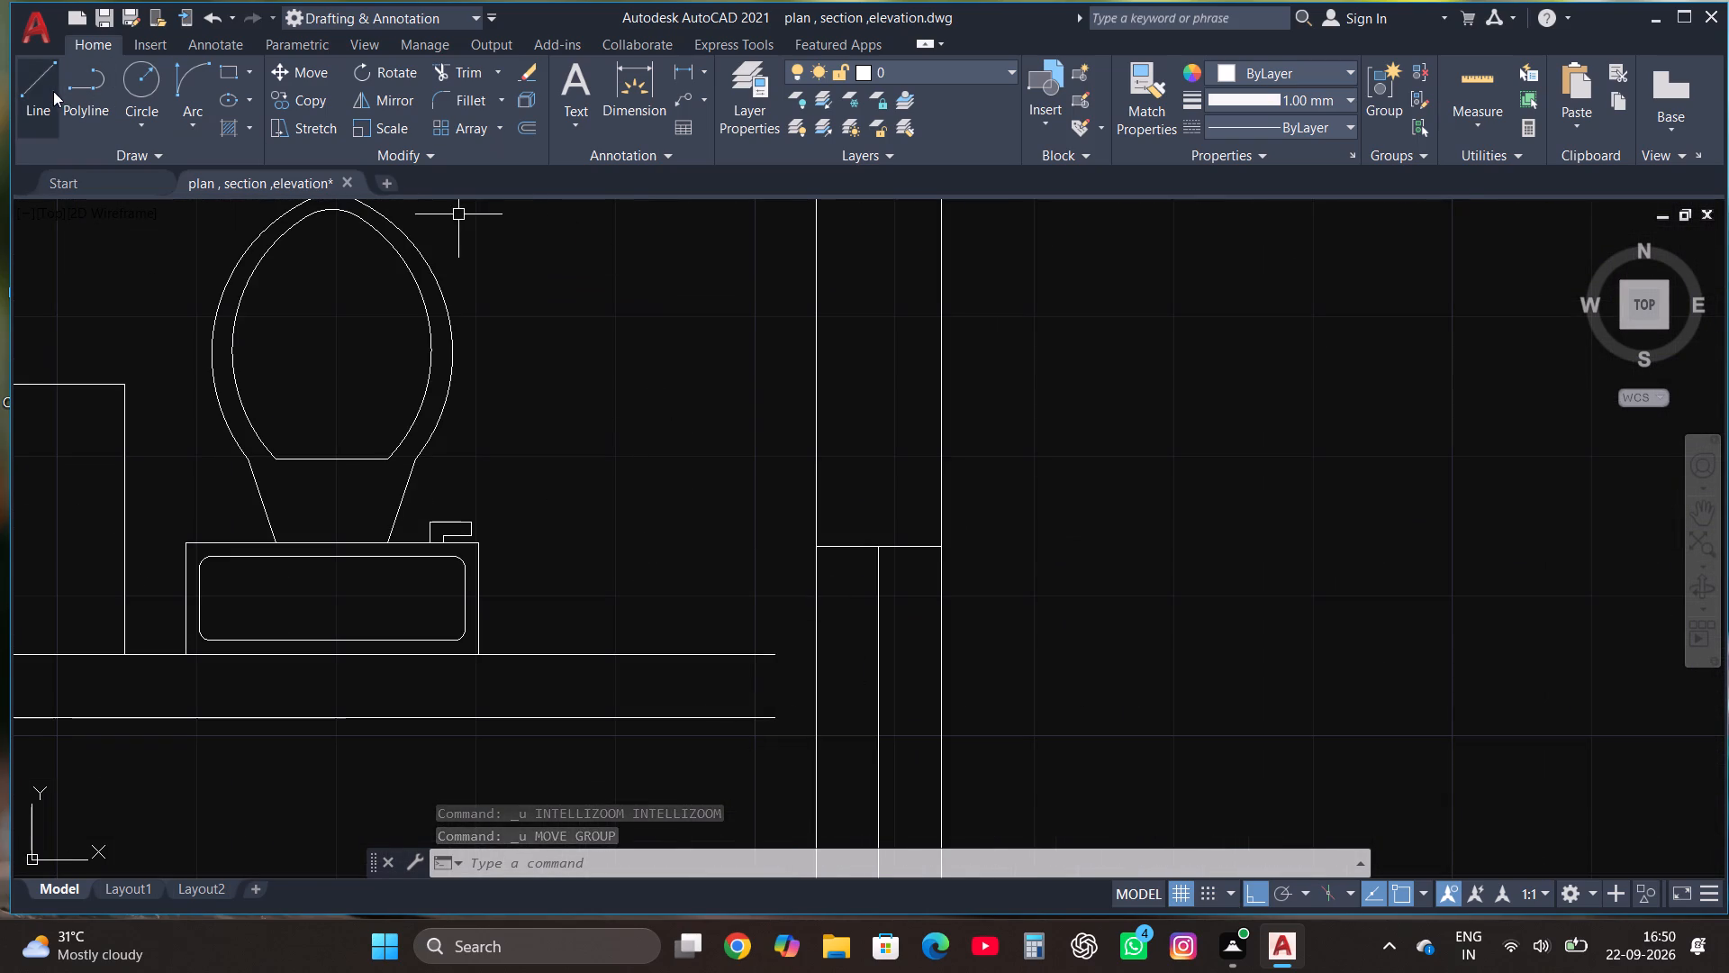
pyautogui.click(53, 91)
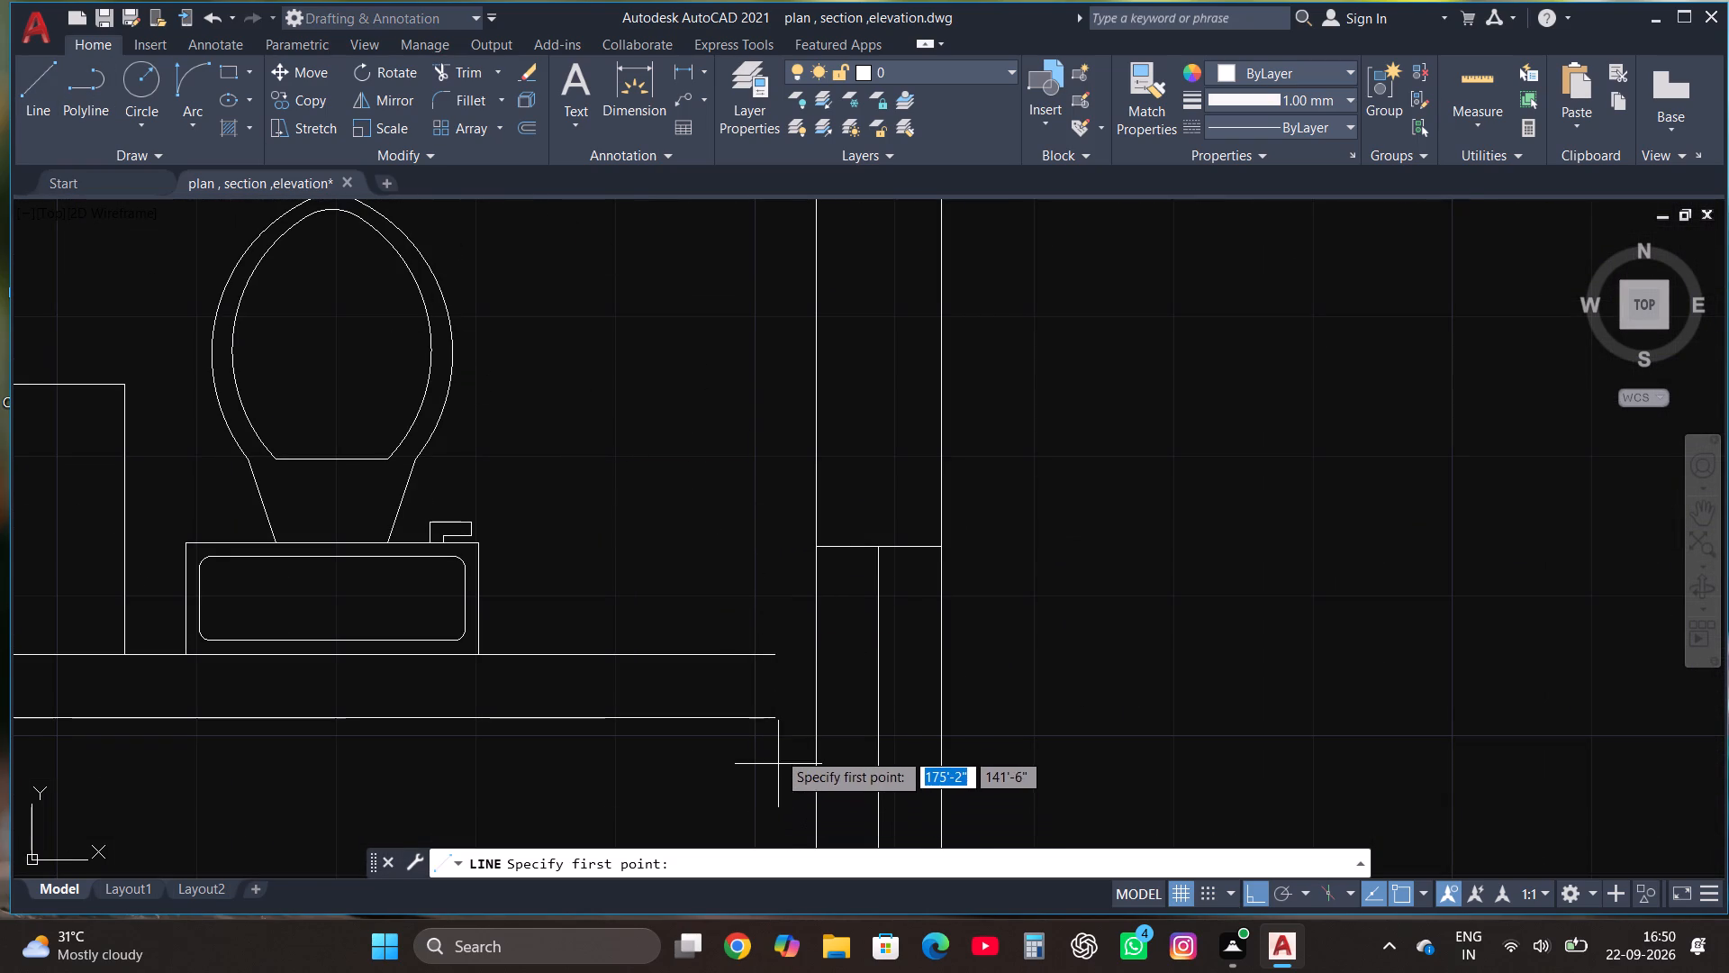
pyautogui.click(773, 717)
pyautogui.click(848, 720)
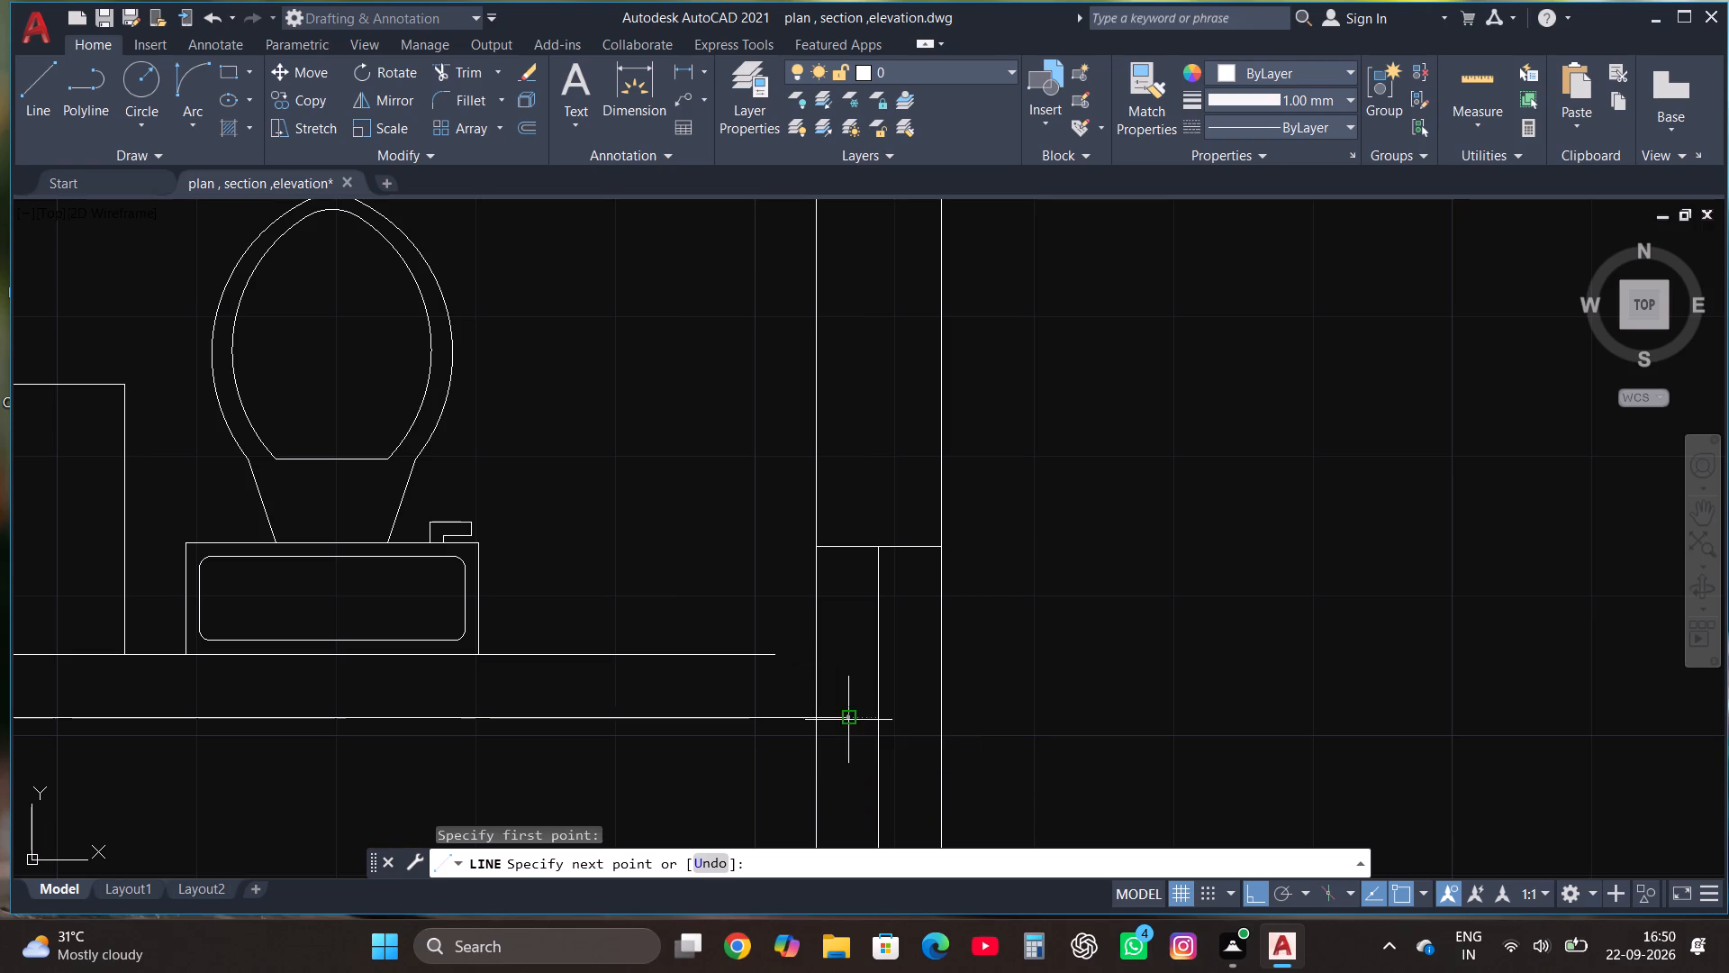
pyautogui.click(46, 82)
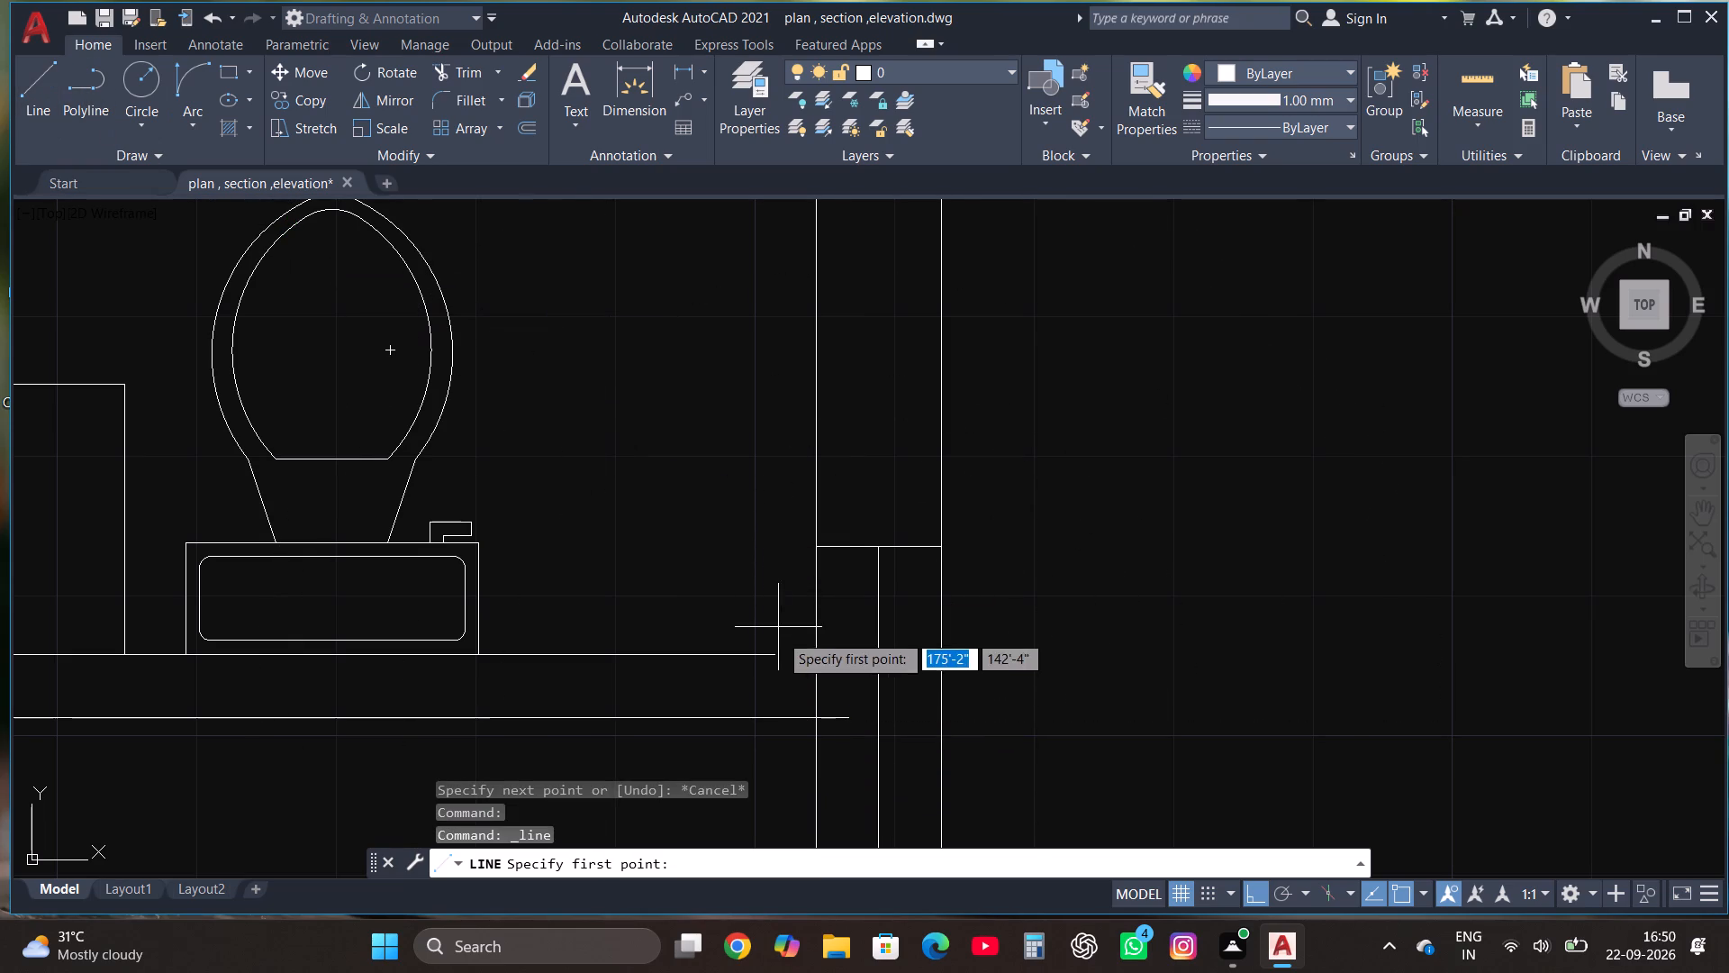
pyautogui.click(772, 656)
pyautogui.click(853, 658)
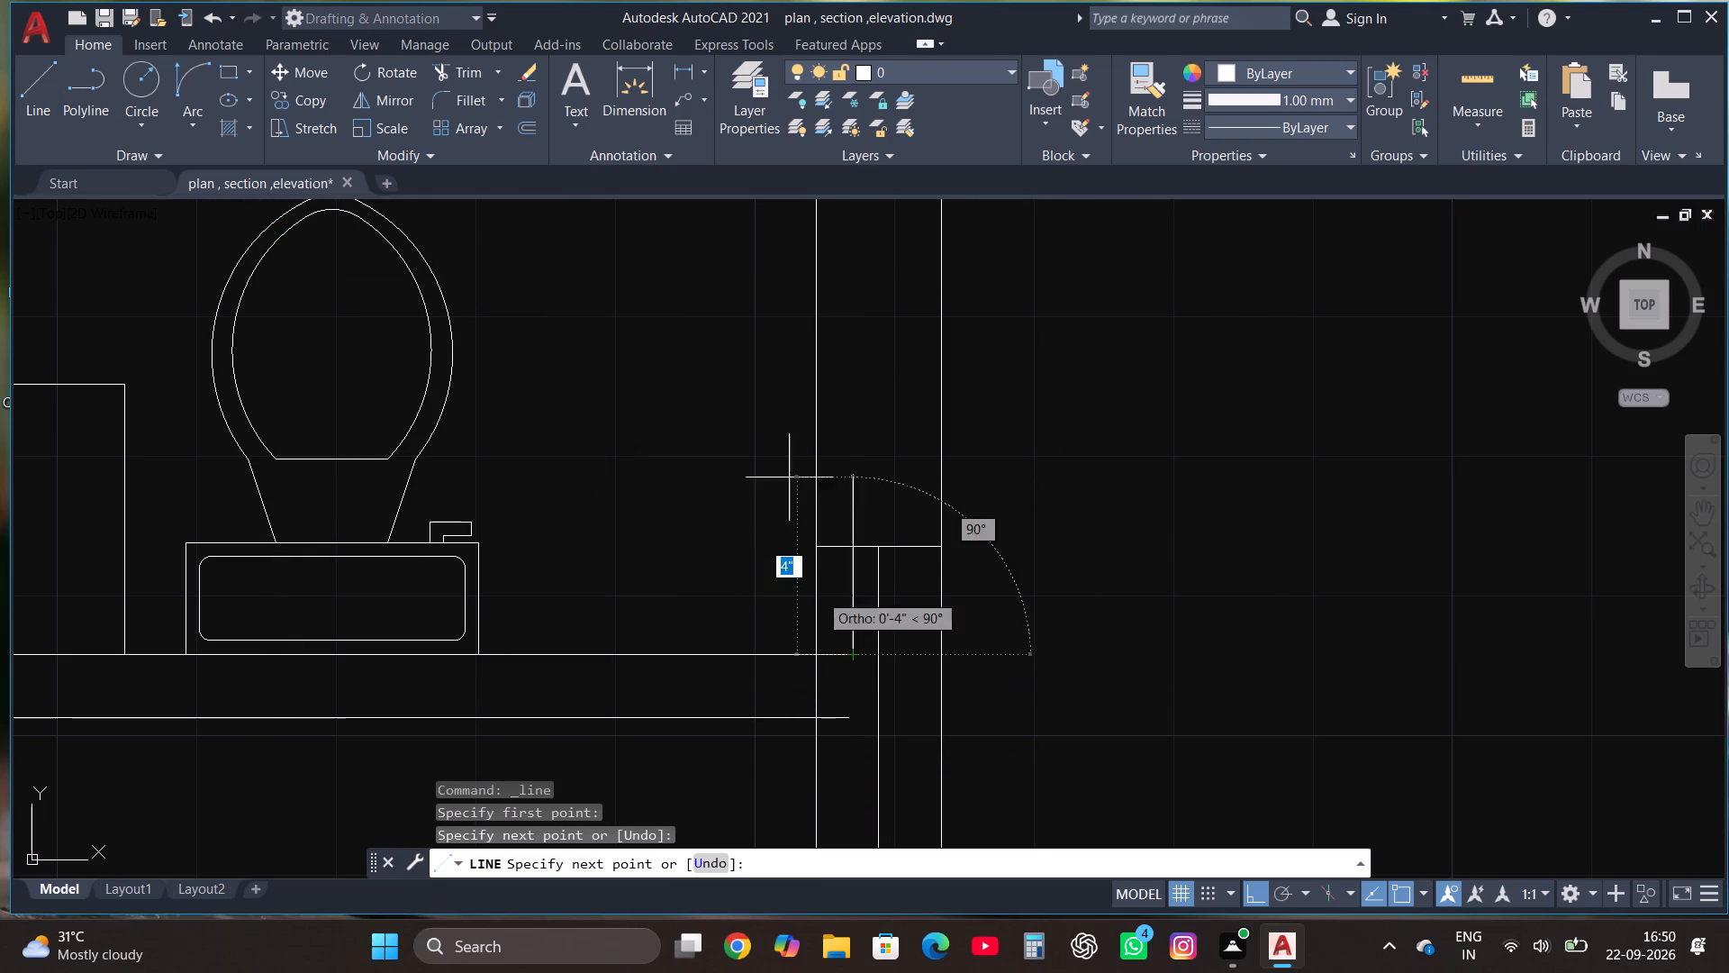
# Trim both south wall lines where they overshoot the inner face of the east outer wall.
pyautogui.click(465, 75)
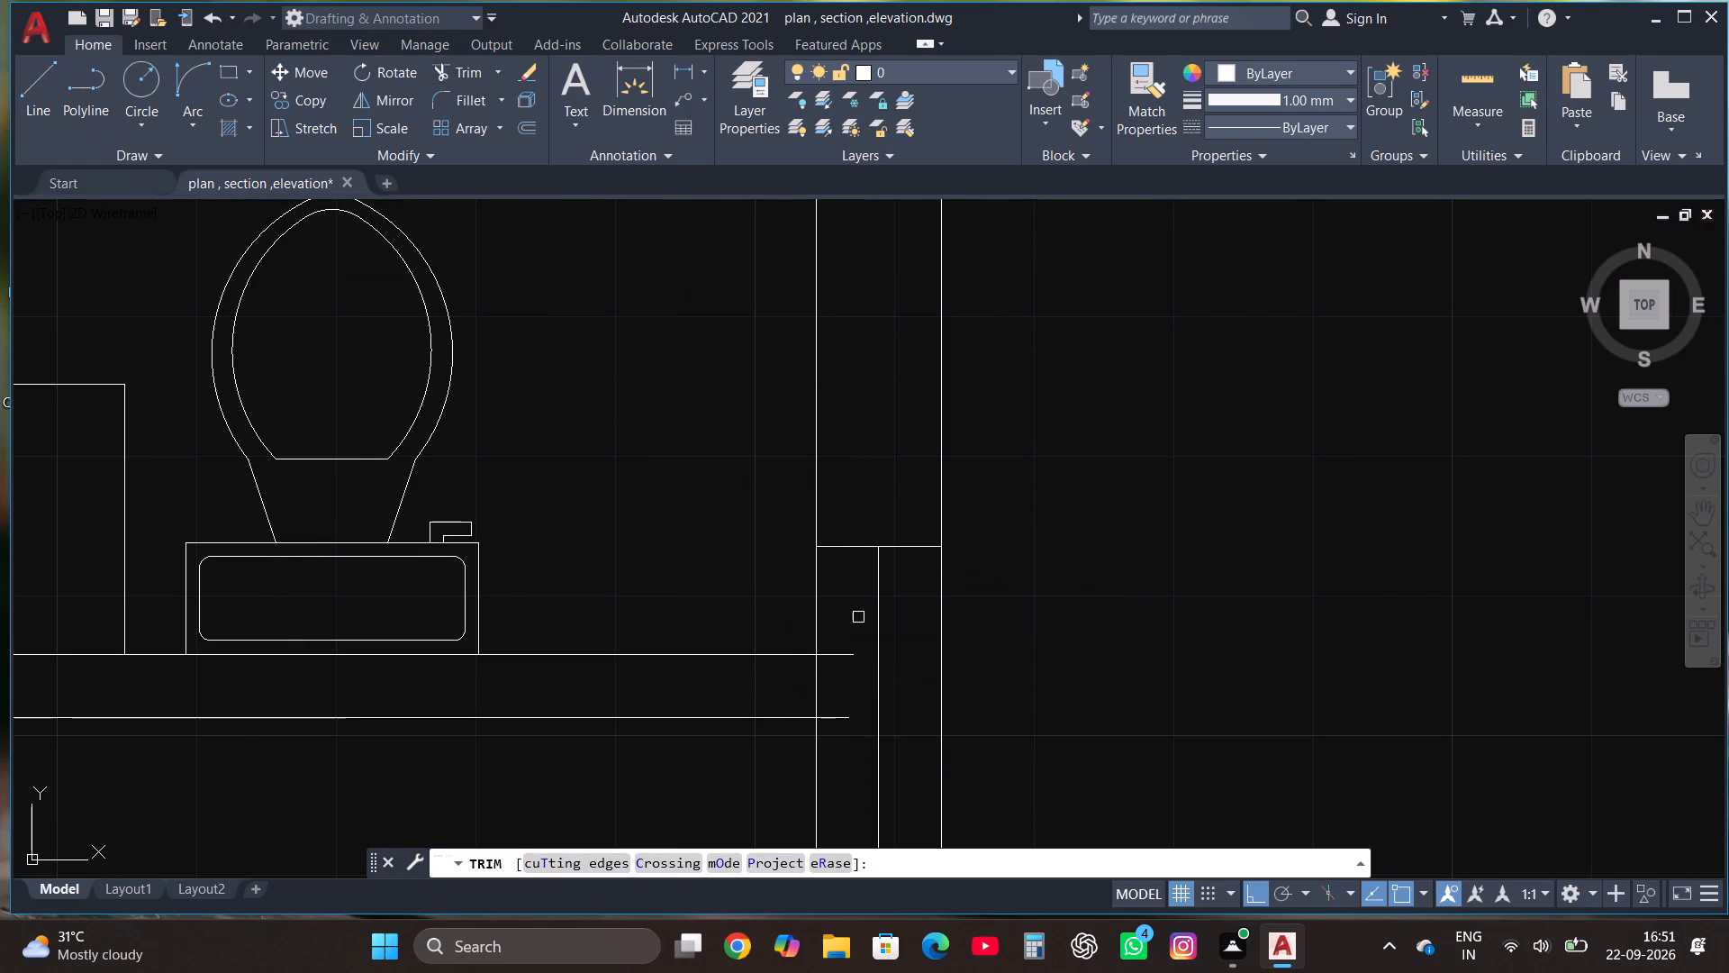
pyautogui.click(830, 623)
pyautogui.click(835, 741)
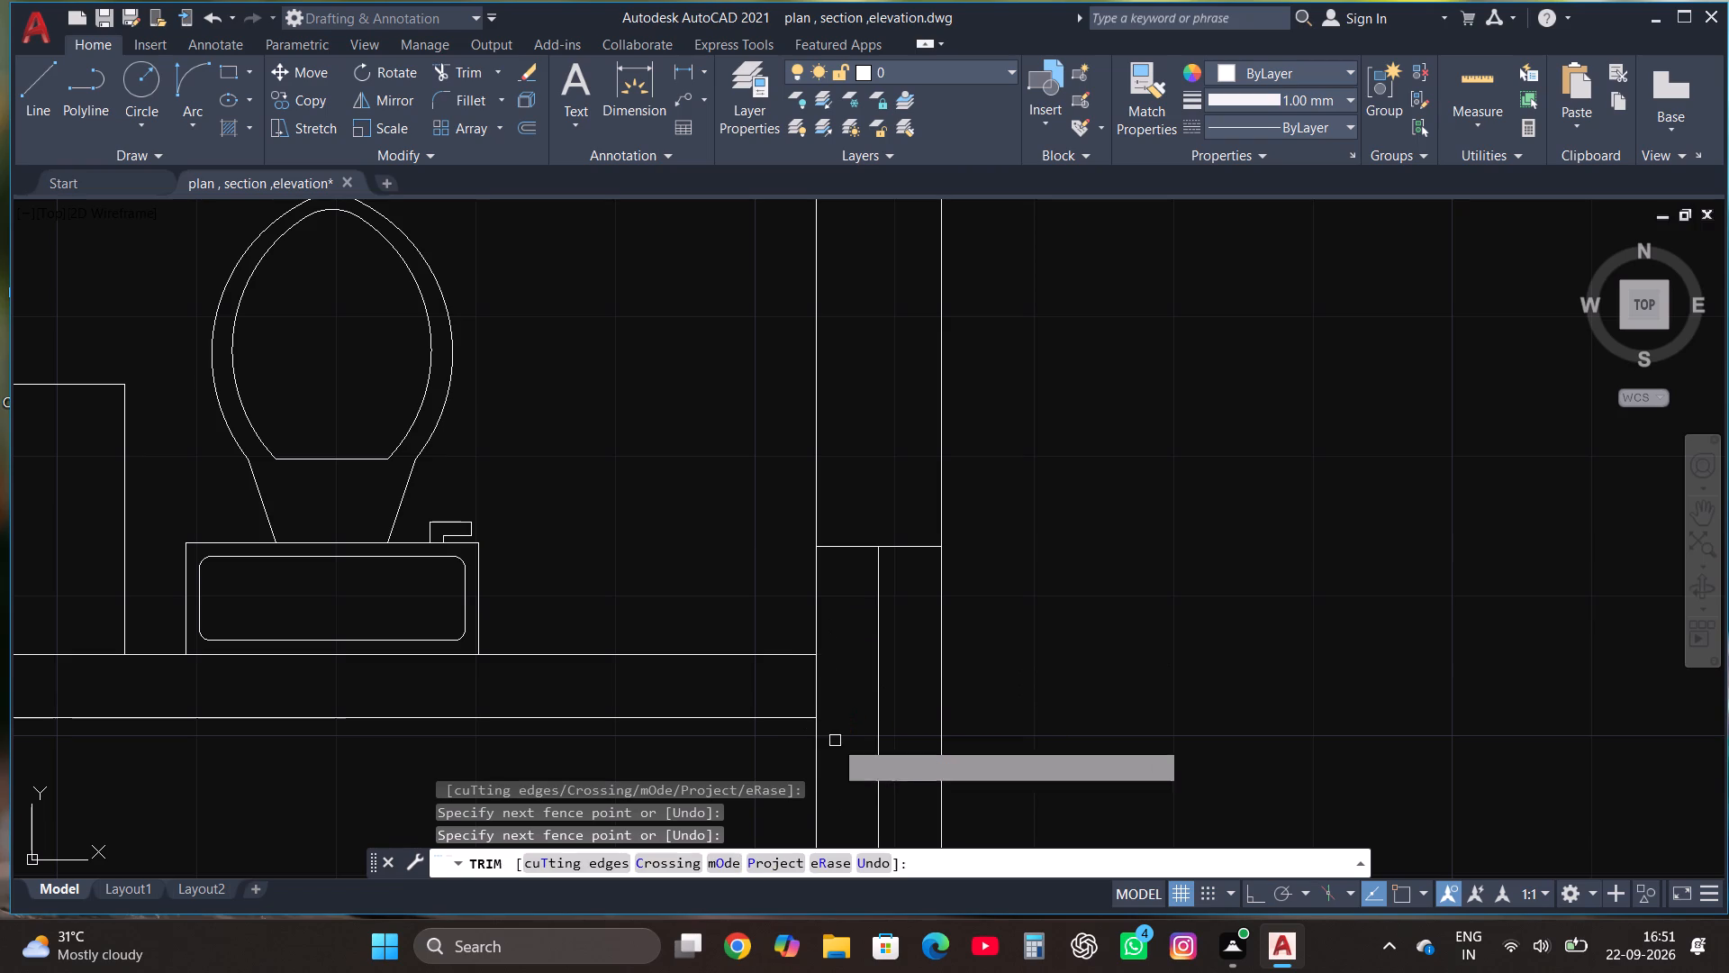
pyautogui.scroll(-4, 835, 741)
pyautogui.press('Escape')
# With Ortho off, move the rotated toilet by its outer northeast corner to where the upper toilet's south wall meets the east outer wall.
pyautogui.scroll(-1, 1039, 691)
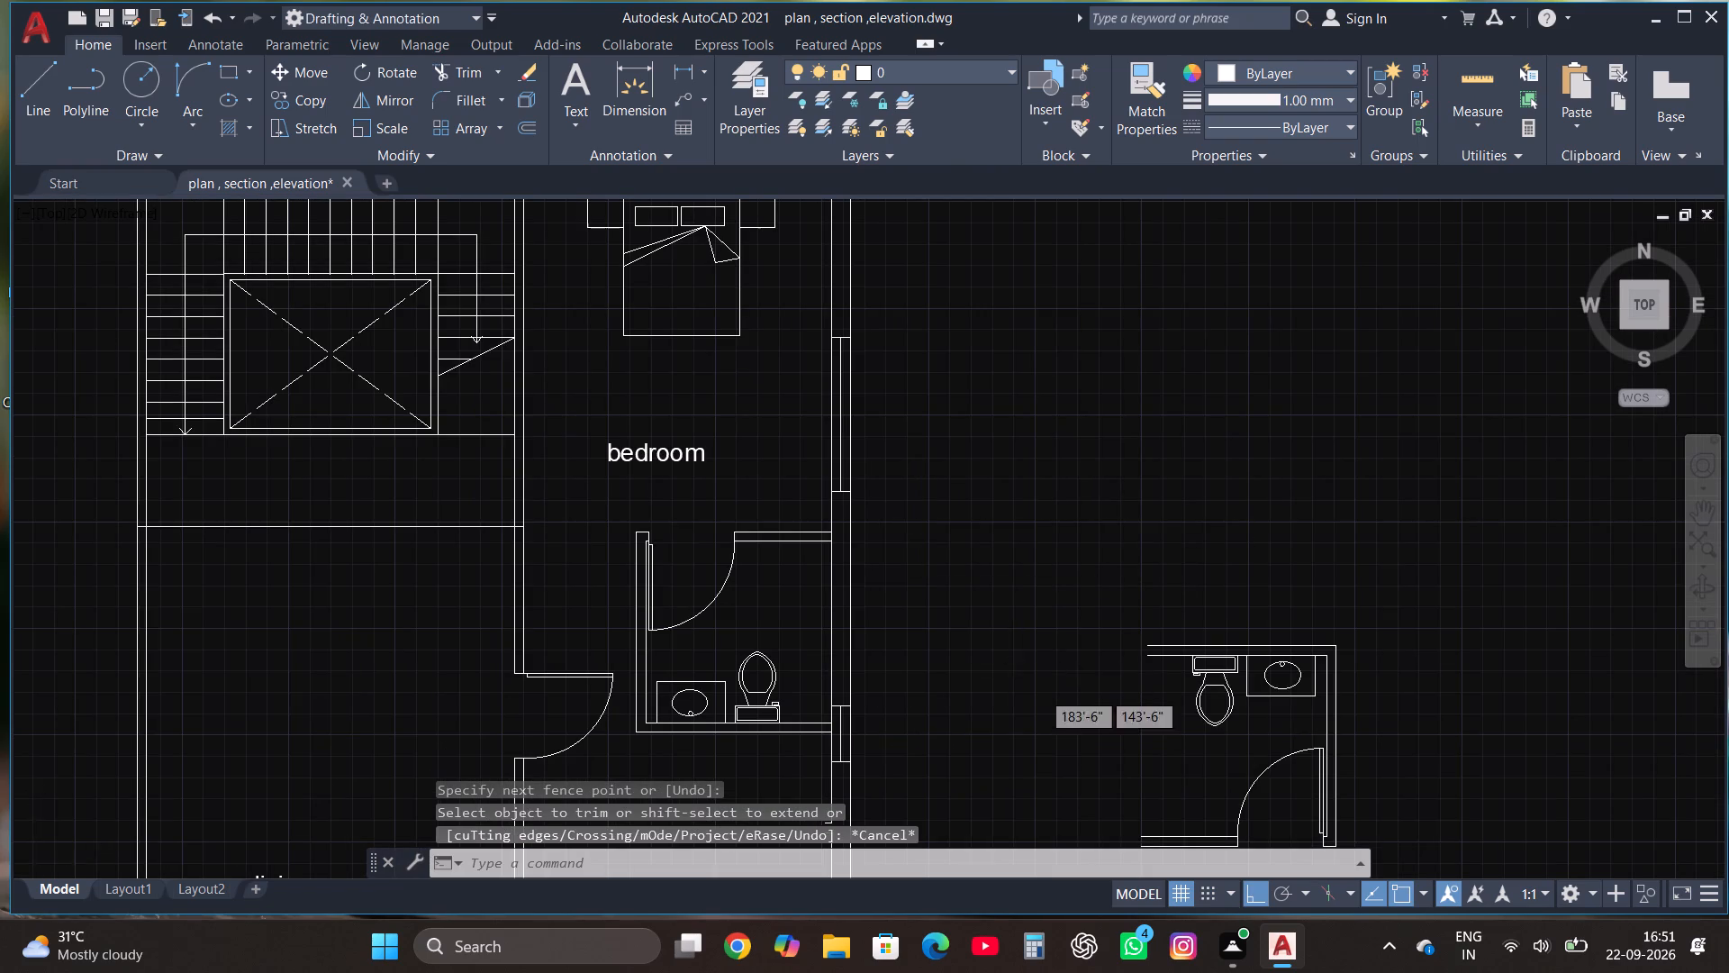
pyautogui.click(1090, 811)
pyautogui.click(1276, 595)
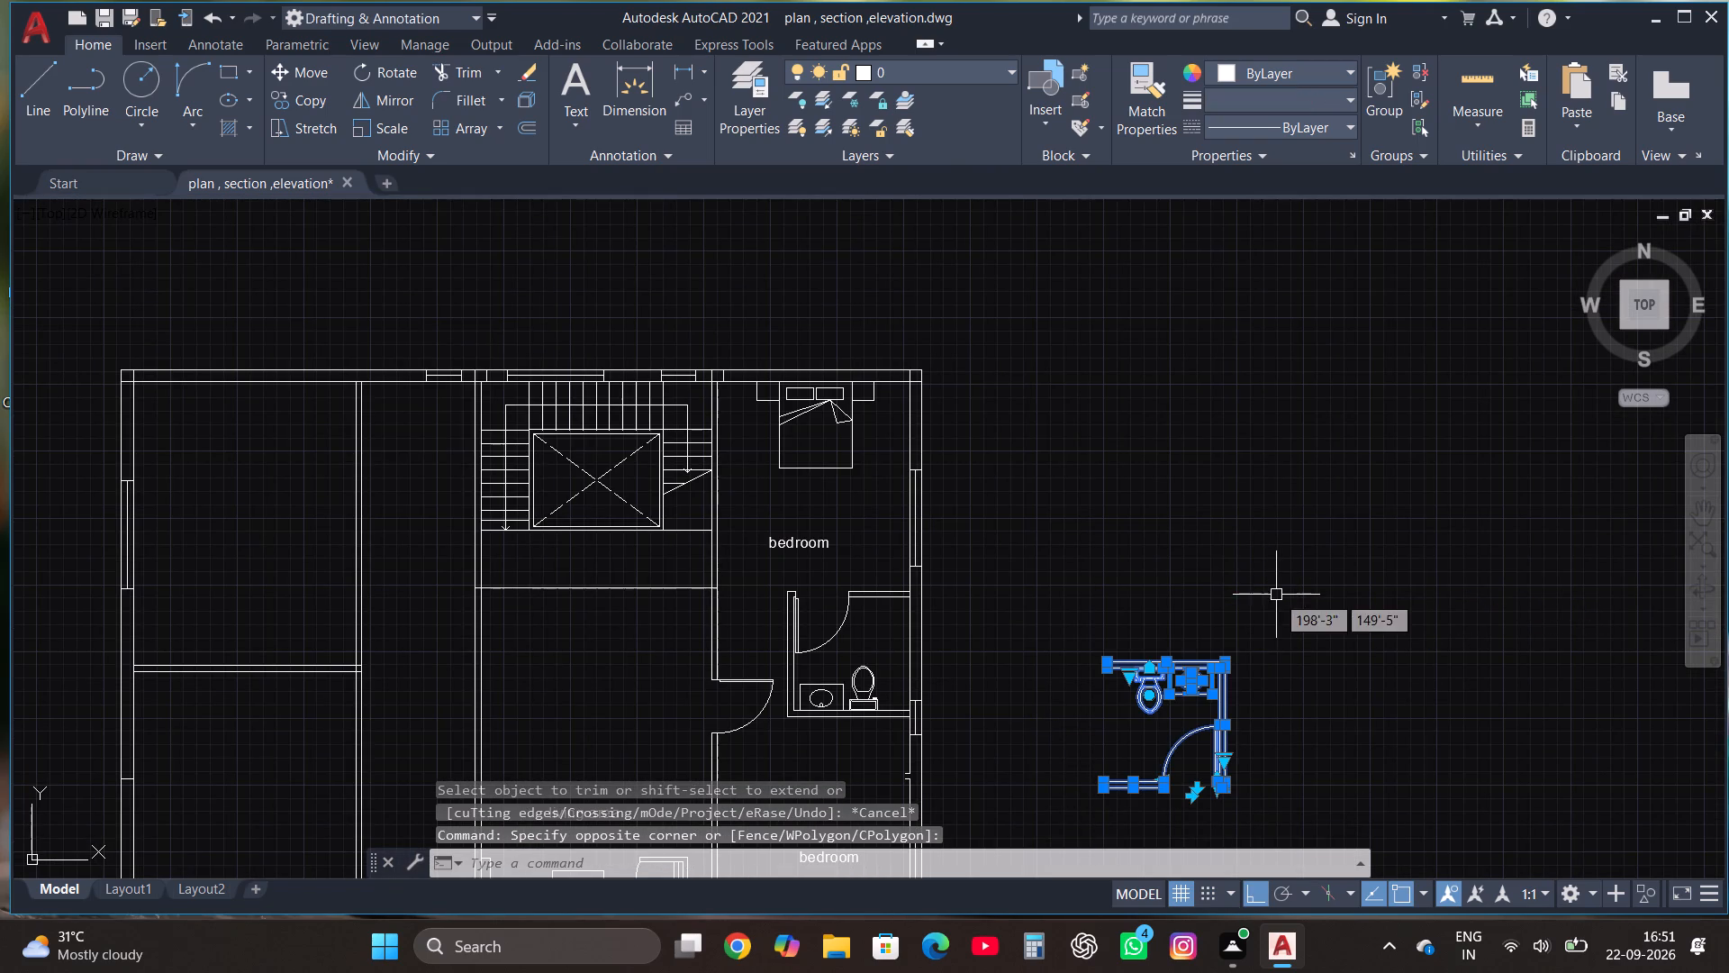
pyautogui.click(308, 72)
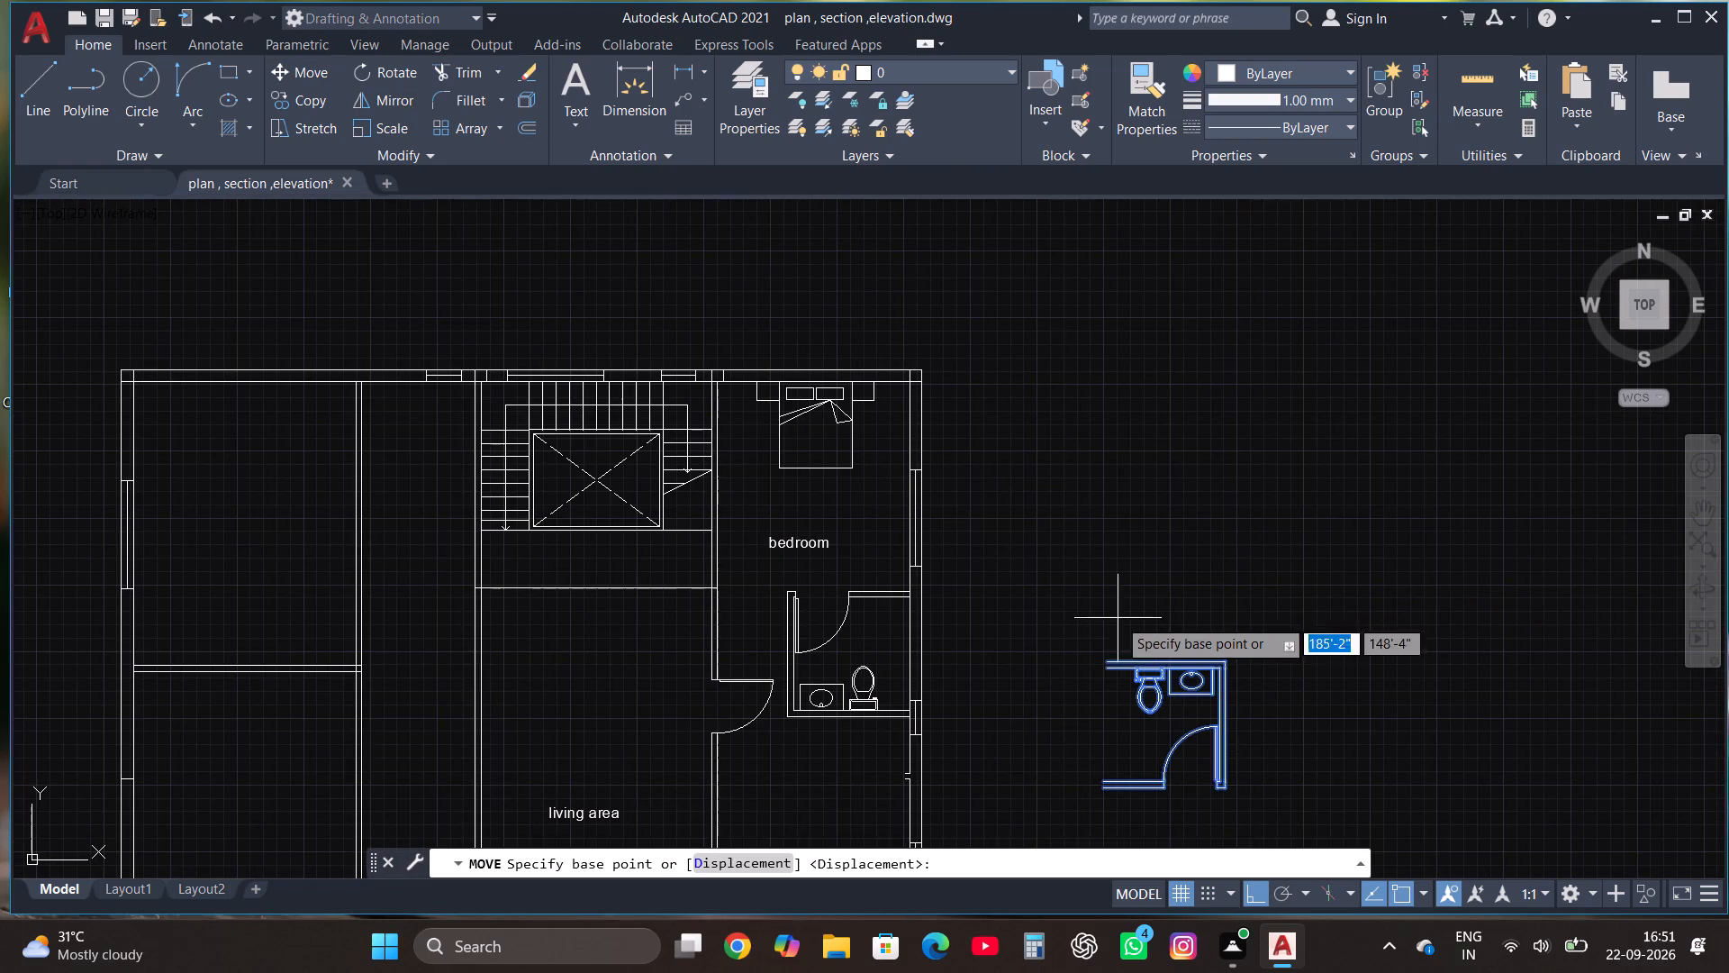
pyautogui.scroll(2, 1159, 667)
pyautogui.click(1314, 659)
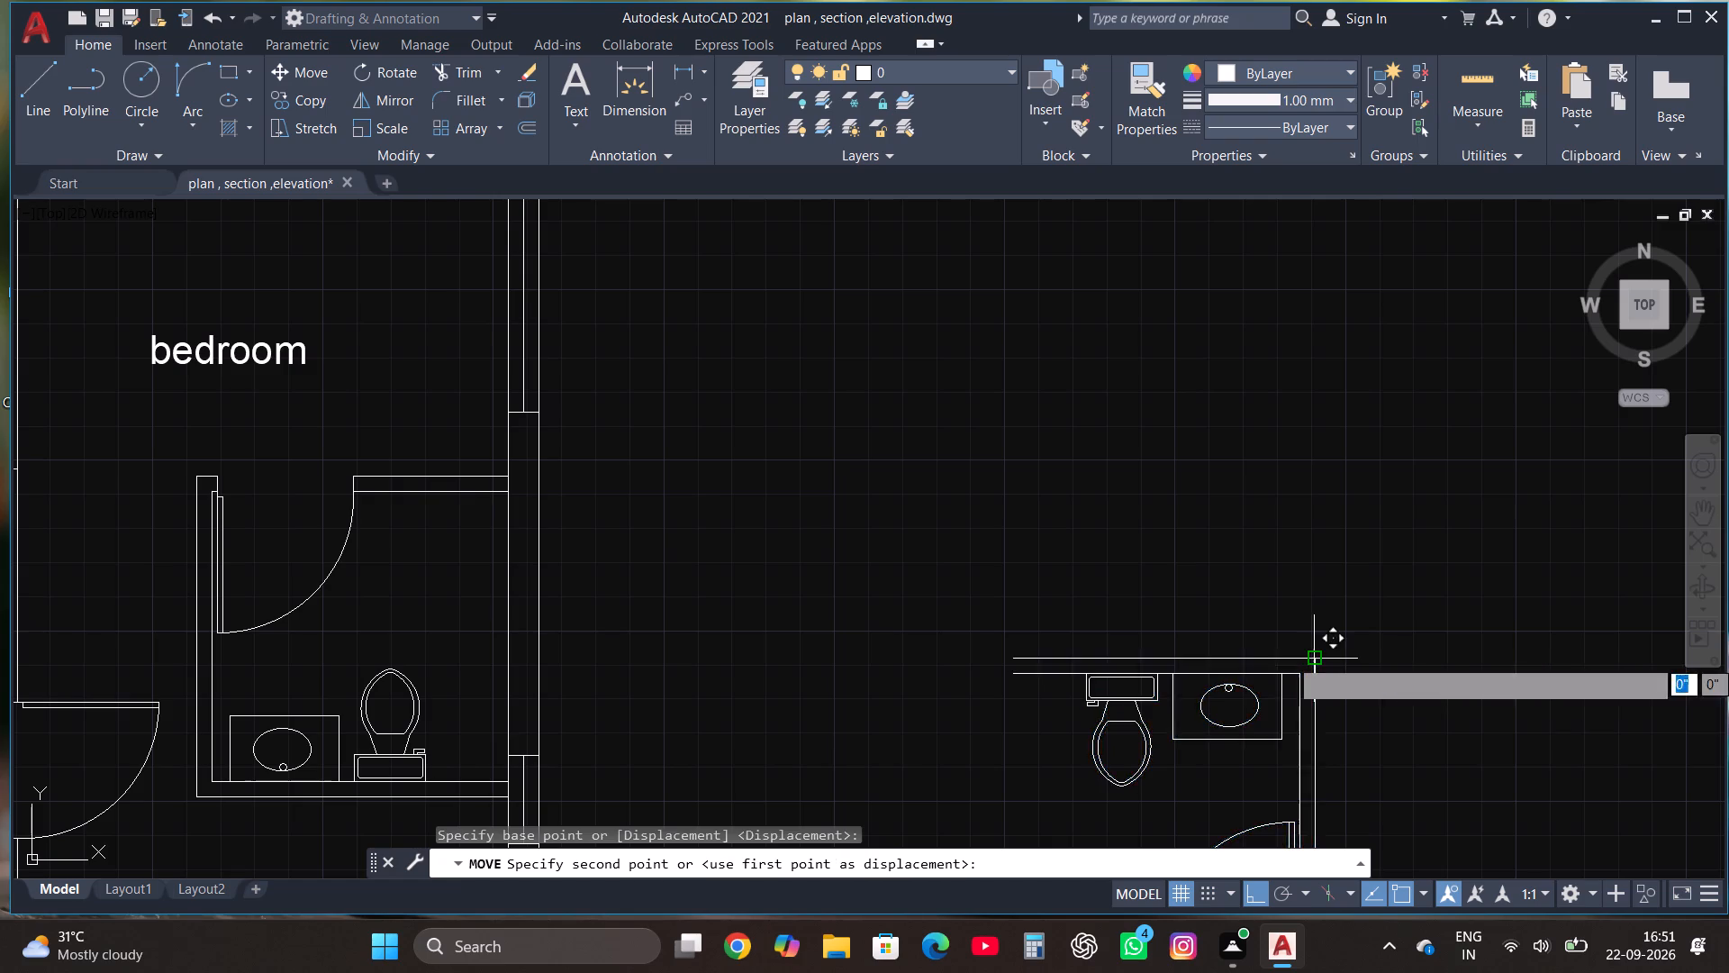
pyautogui.press('F8')
pyautogui.scroll(-1, 993, 559)
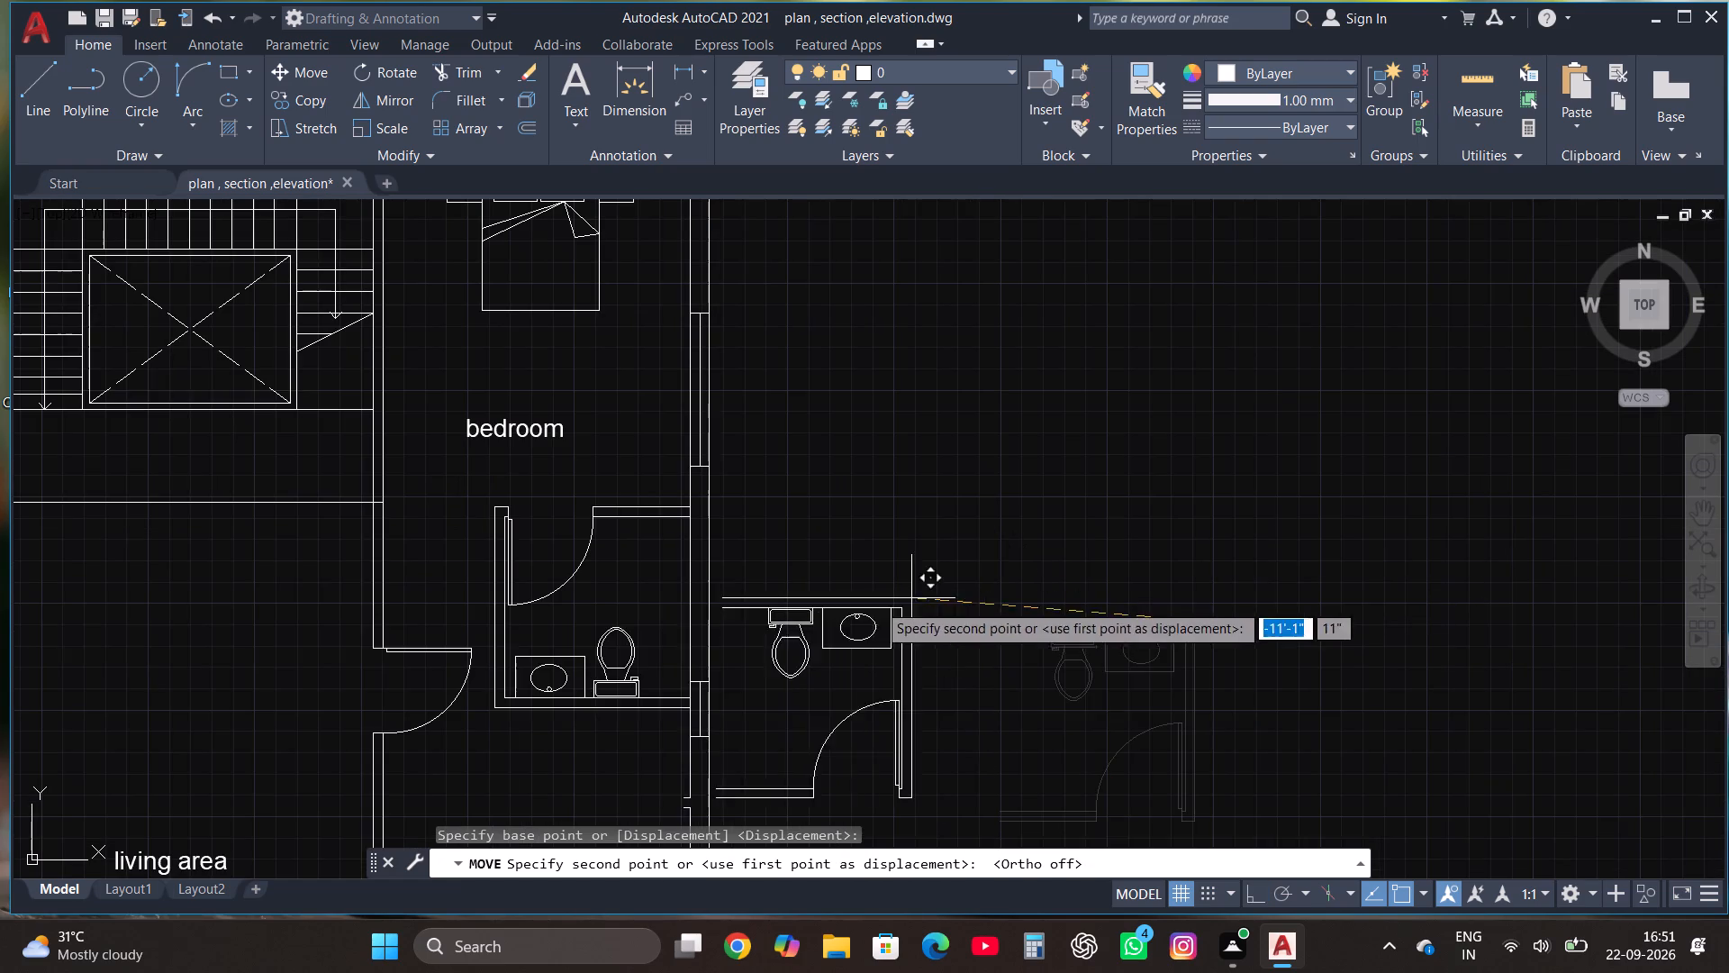
pyautogui.scroll(4, 685, 686)
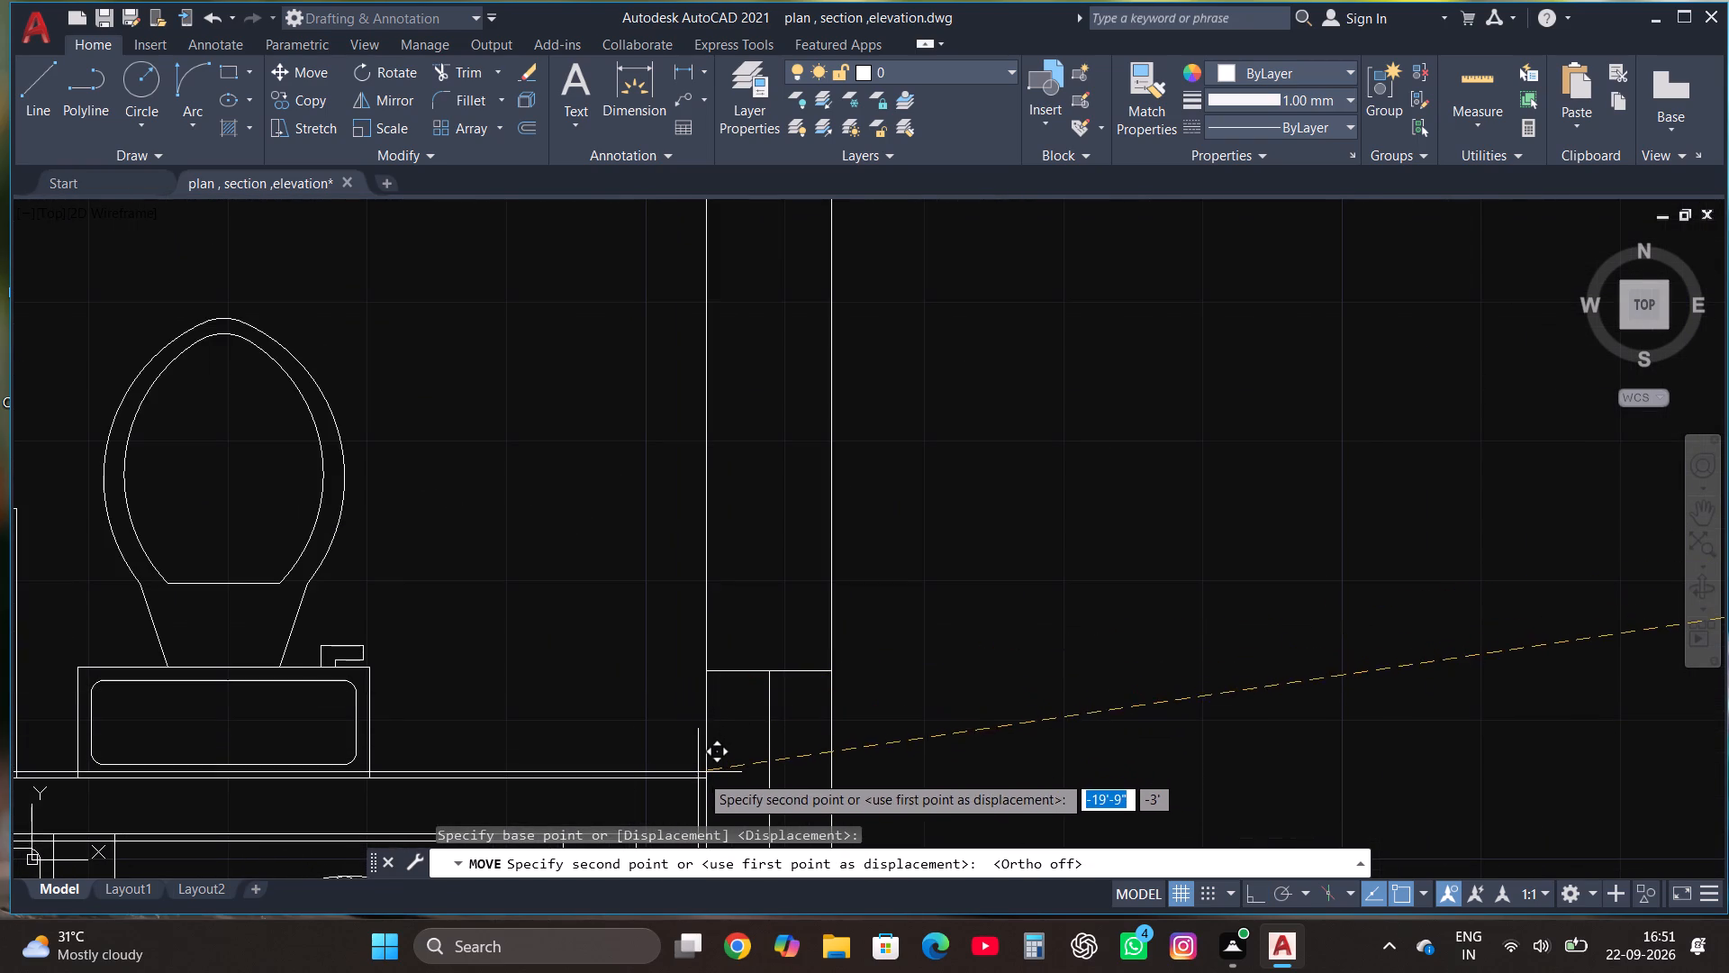
pyautogui.click(706, 777)
# Trim away the two short horizontal stubs inside the lower toilet's east wall, beside the door leaf.
pyautogui.scroll(-3, 919, 453)
pyautogui.scroll(-1, 1017, 414)
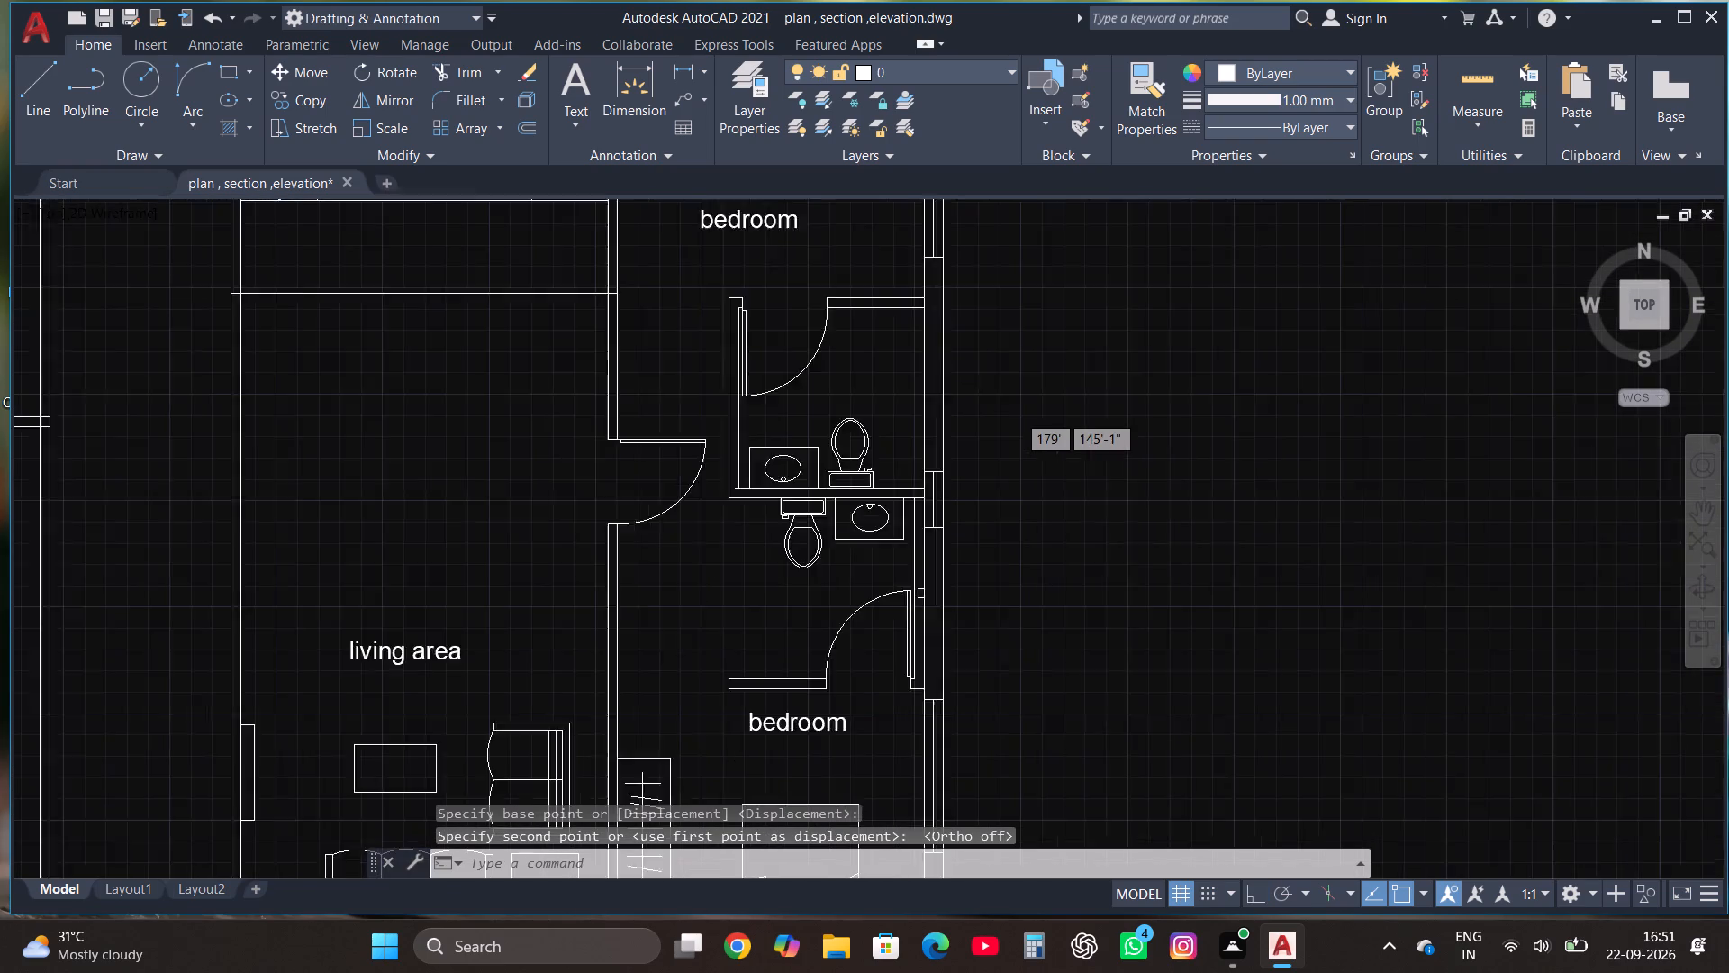
pyautogui.scroll(-1, 1017, 414)
pyautogui.scroll(3, 1007, 490)
pyautogui.scroll(2, 843, 514)
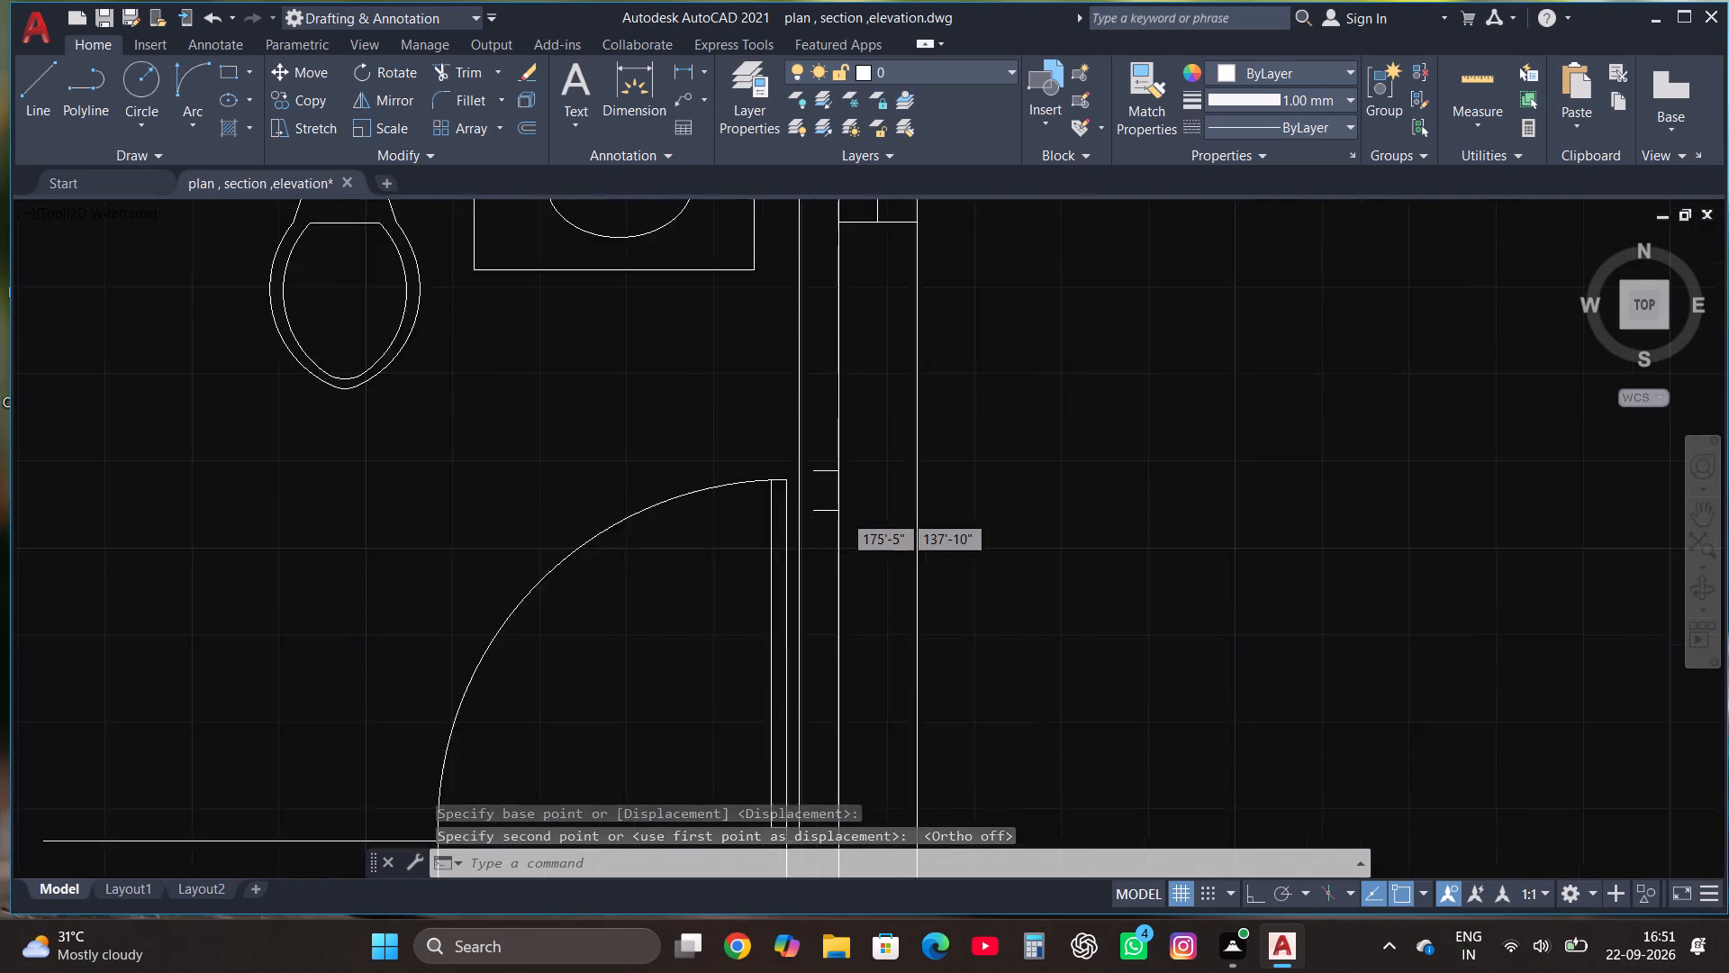
pyautogui.scroll(1, 843, 514)
pyautogui.click(471, 68)
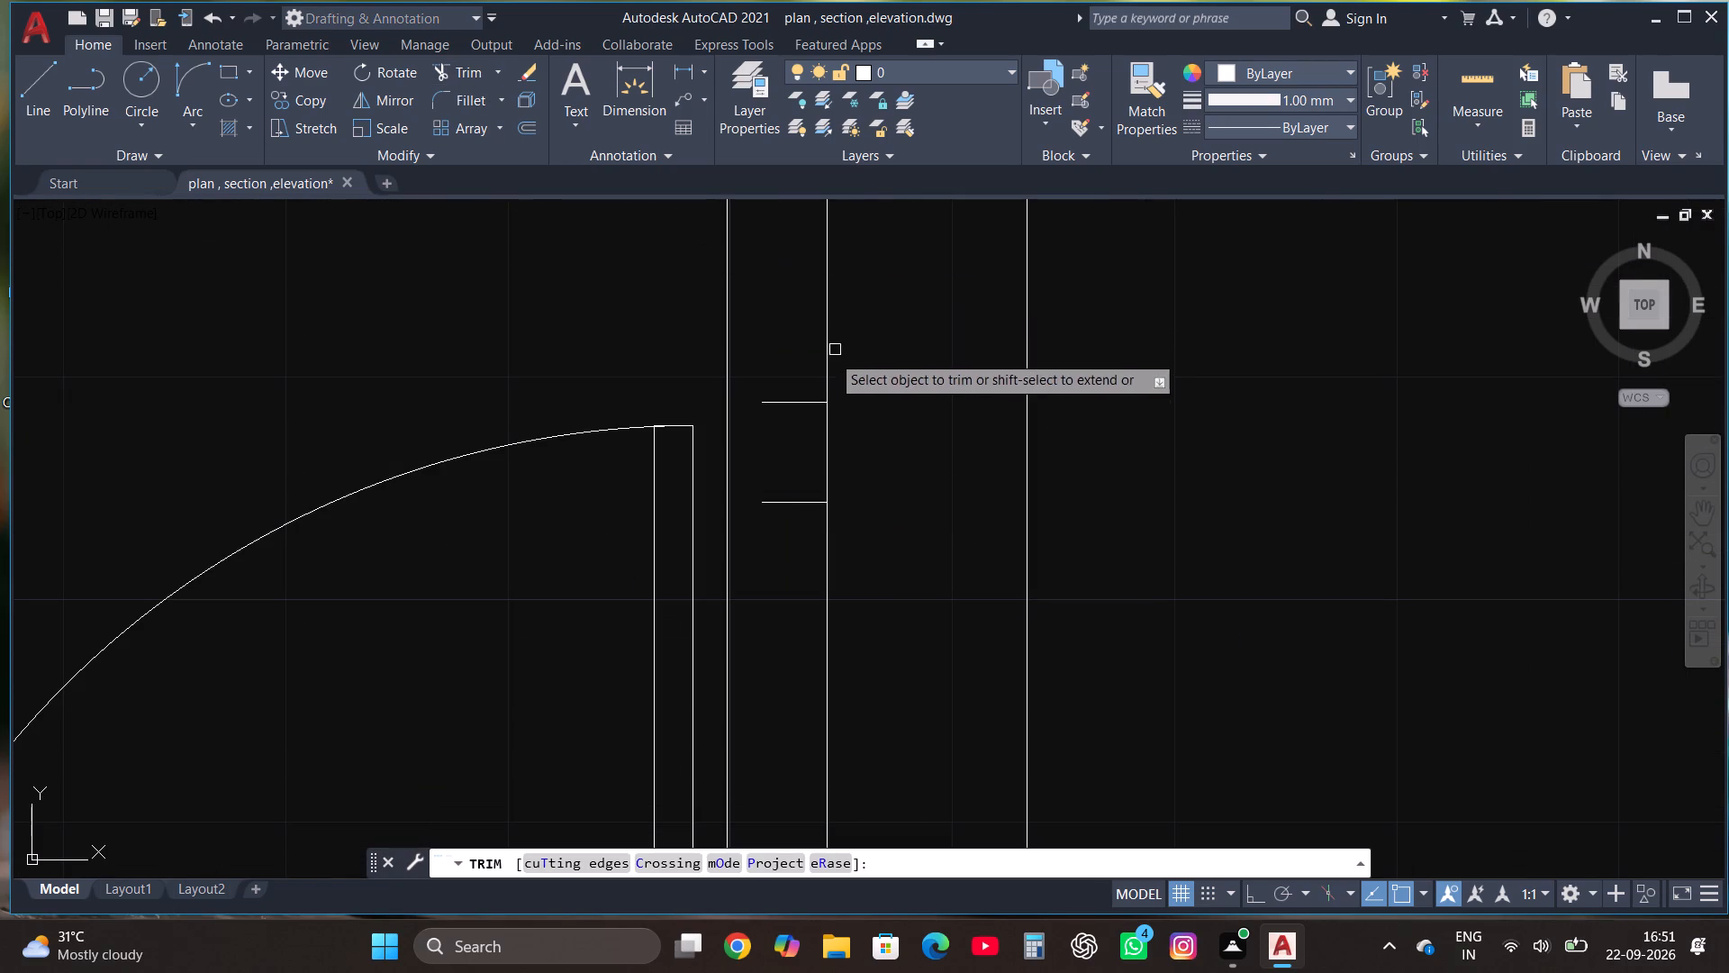
pyautogui.click(791, 361)
pyautogui.click(792, 609)
pyautogui.scroll(-4, 792, 609)
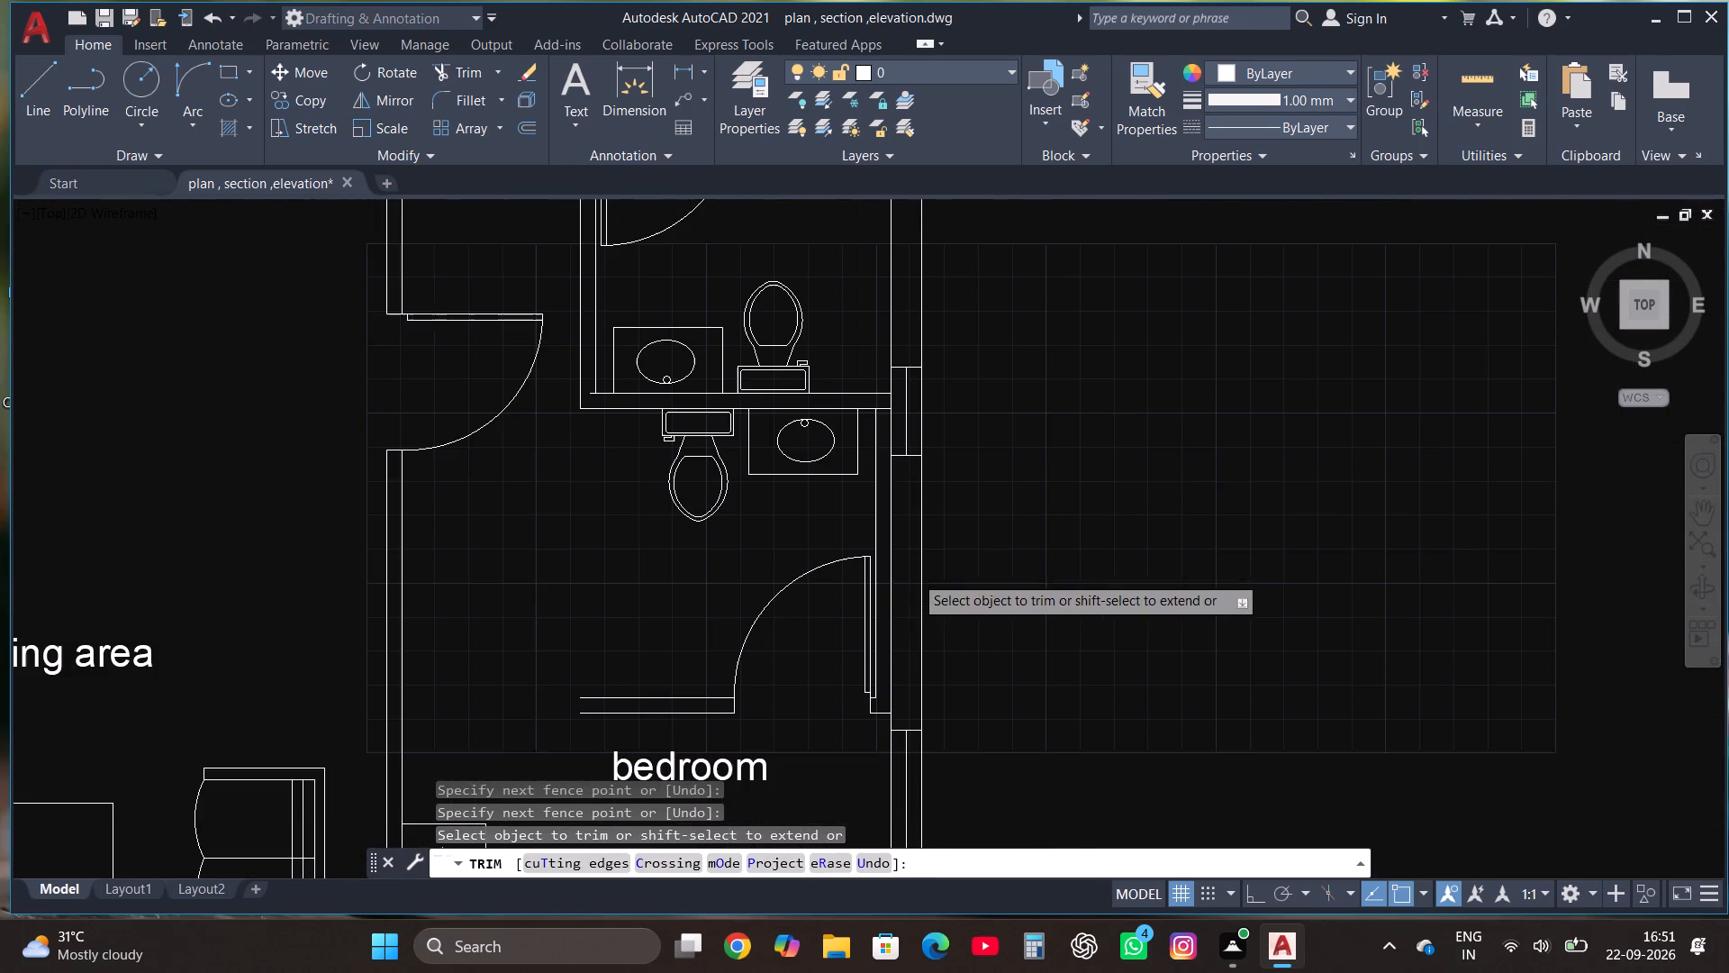
pyautogui.press('Escape')
# Trim the short line piece crossing the wall thickness at the upper toilet's southwest corner.
pyautogui.scroll(-1, 1198, 459)
pyautogui.scroll(1, 907, 446)
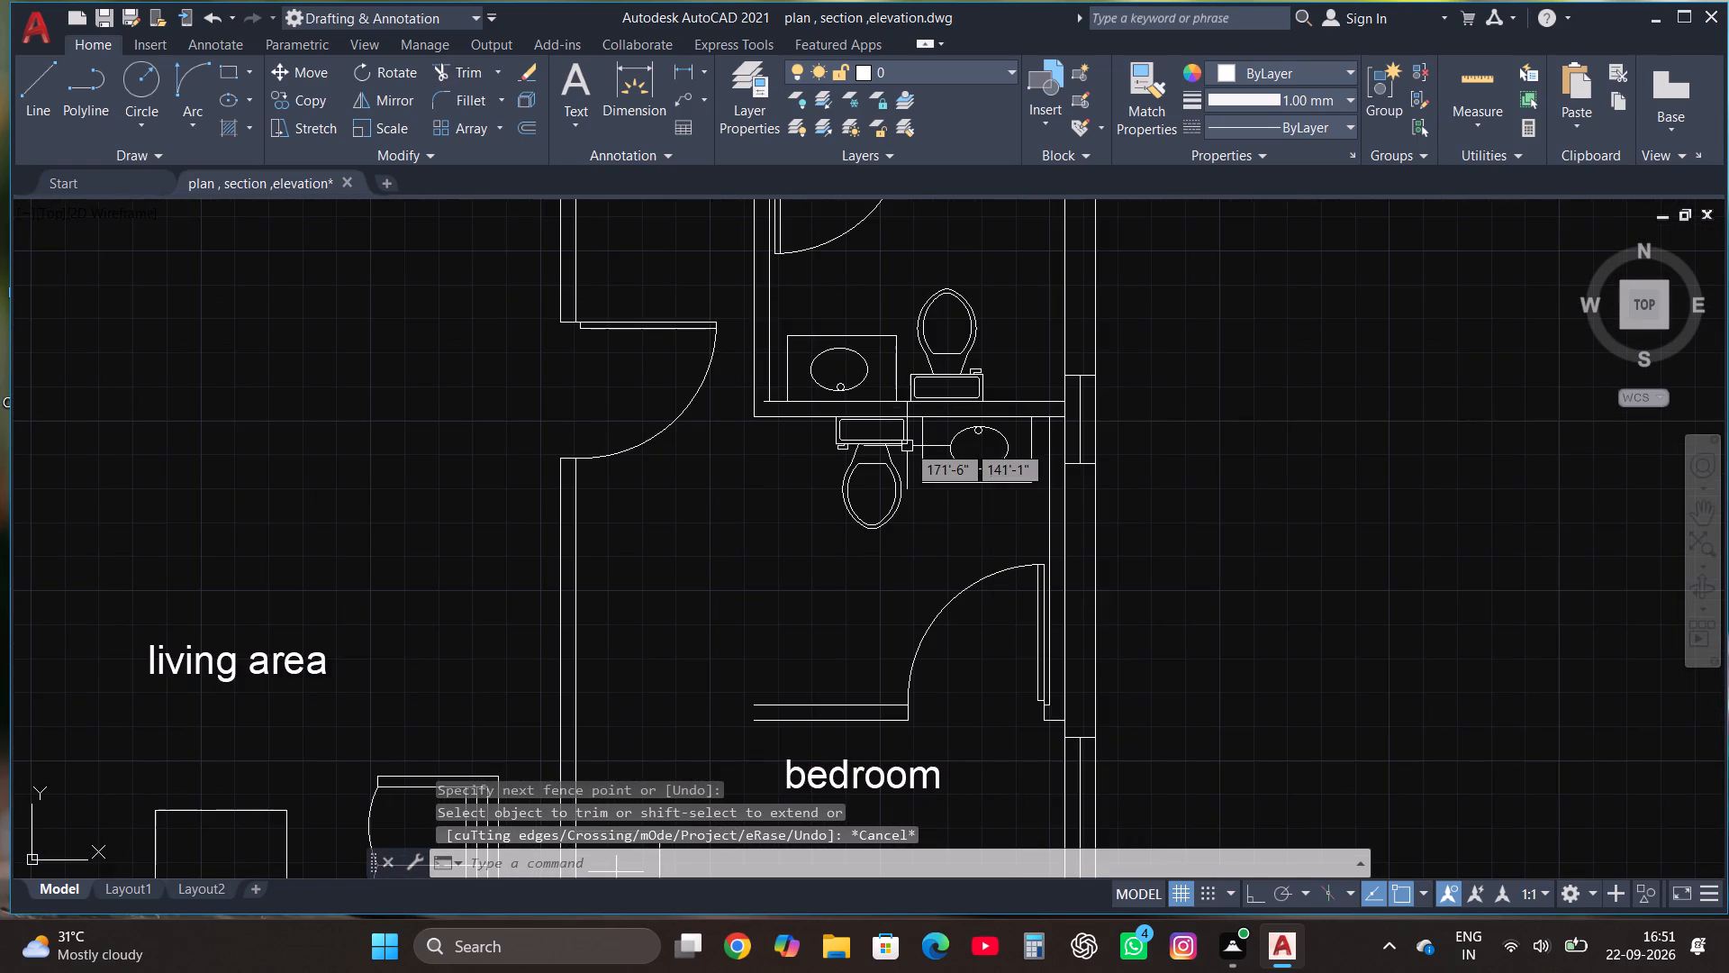
pyautogui.click(477, 68)
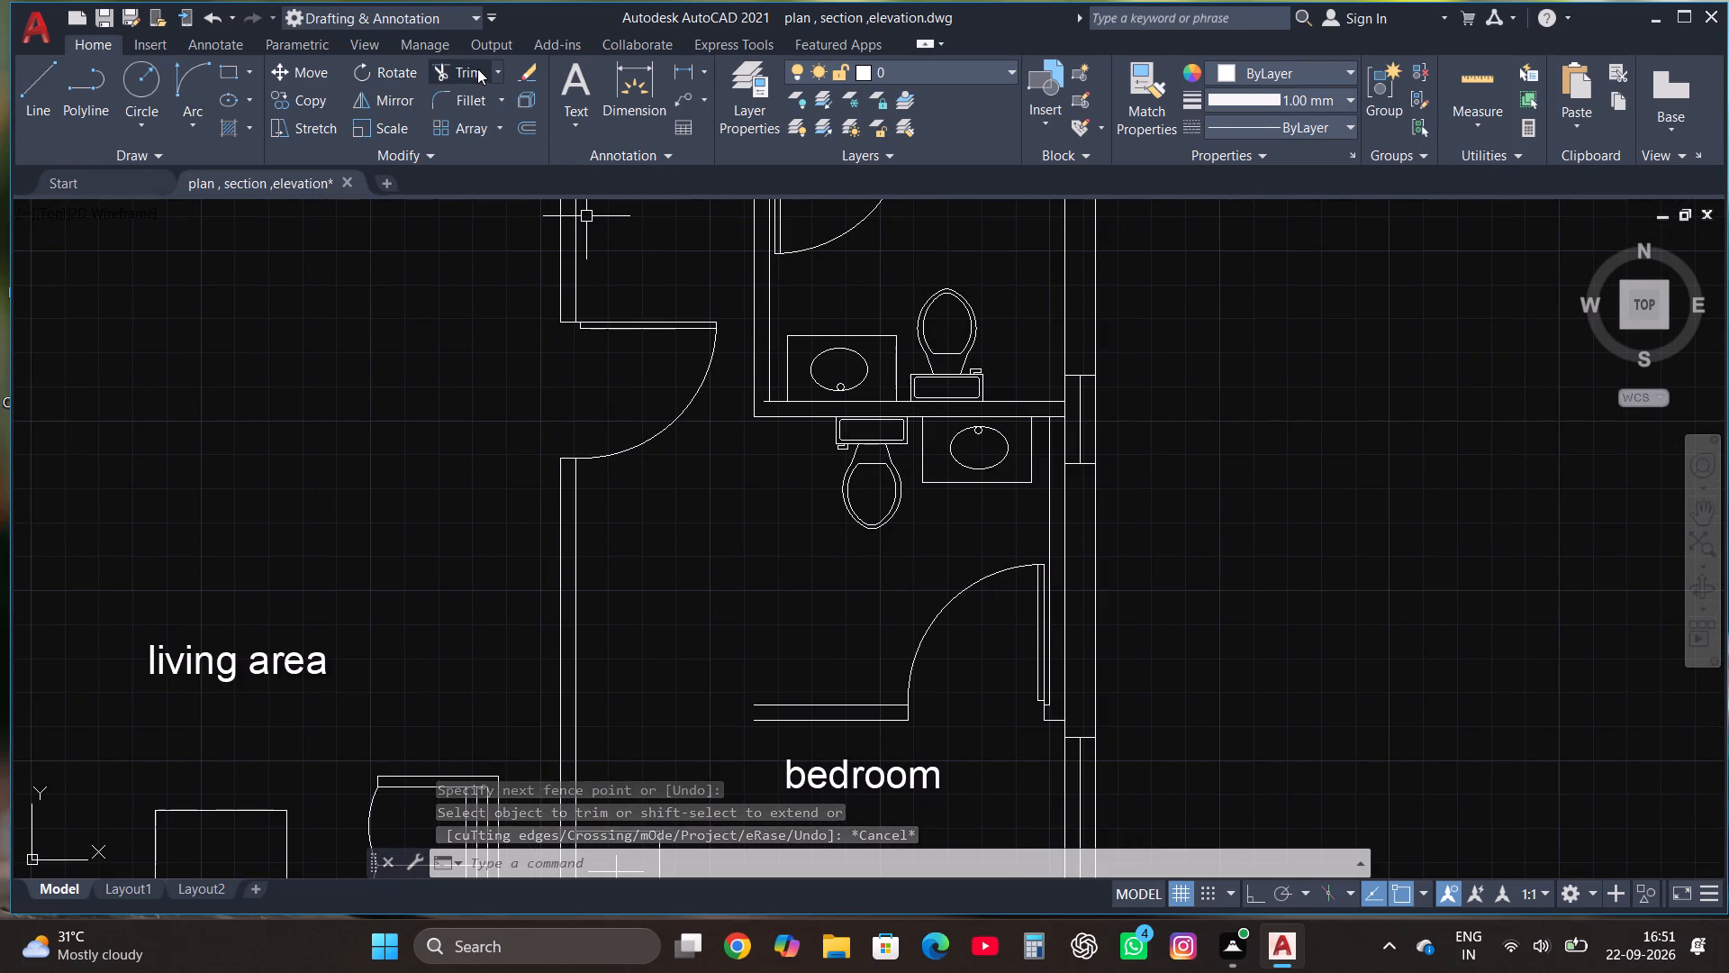
pyautogui.click(761, 400)
pyautogui.press('Escape')
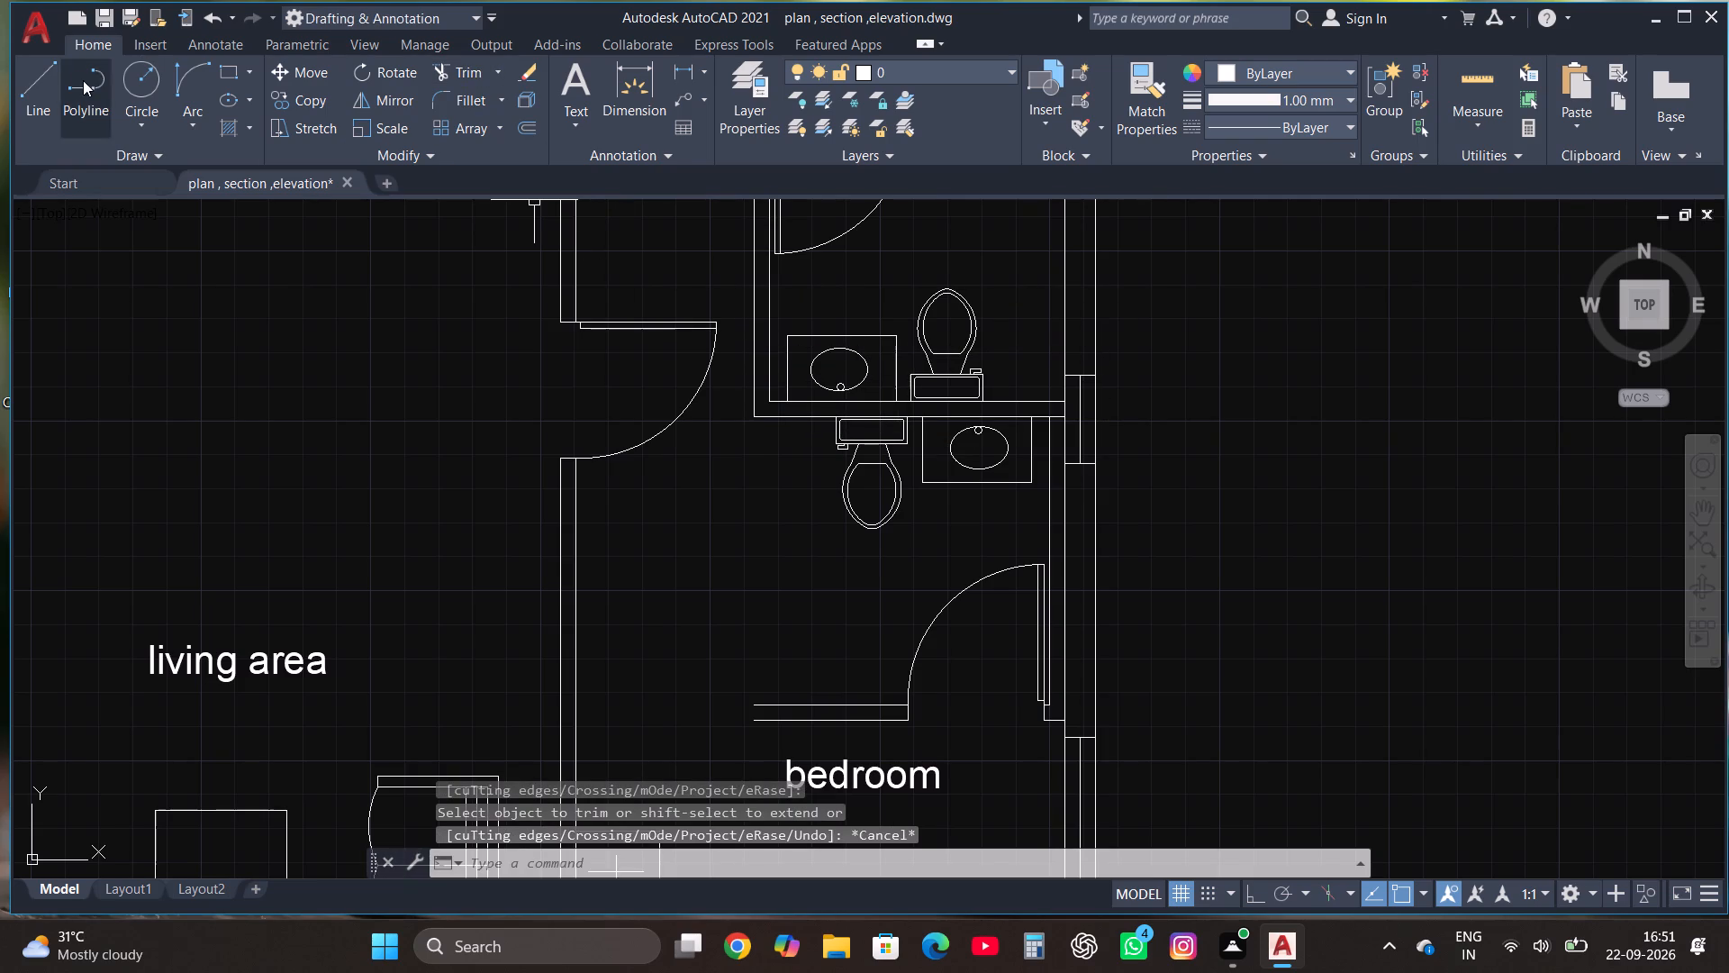
# With Ortho on, draw a line about 8 feet straight south from the upper toilet's outer southwest corner, past the lower toilet's south wall.
pyautogui.click(28, 76)
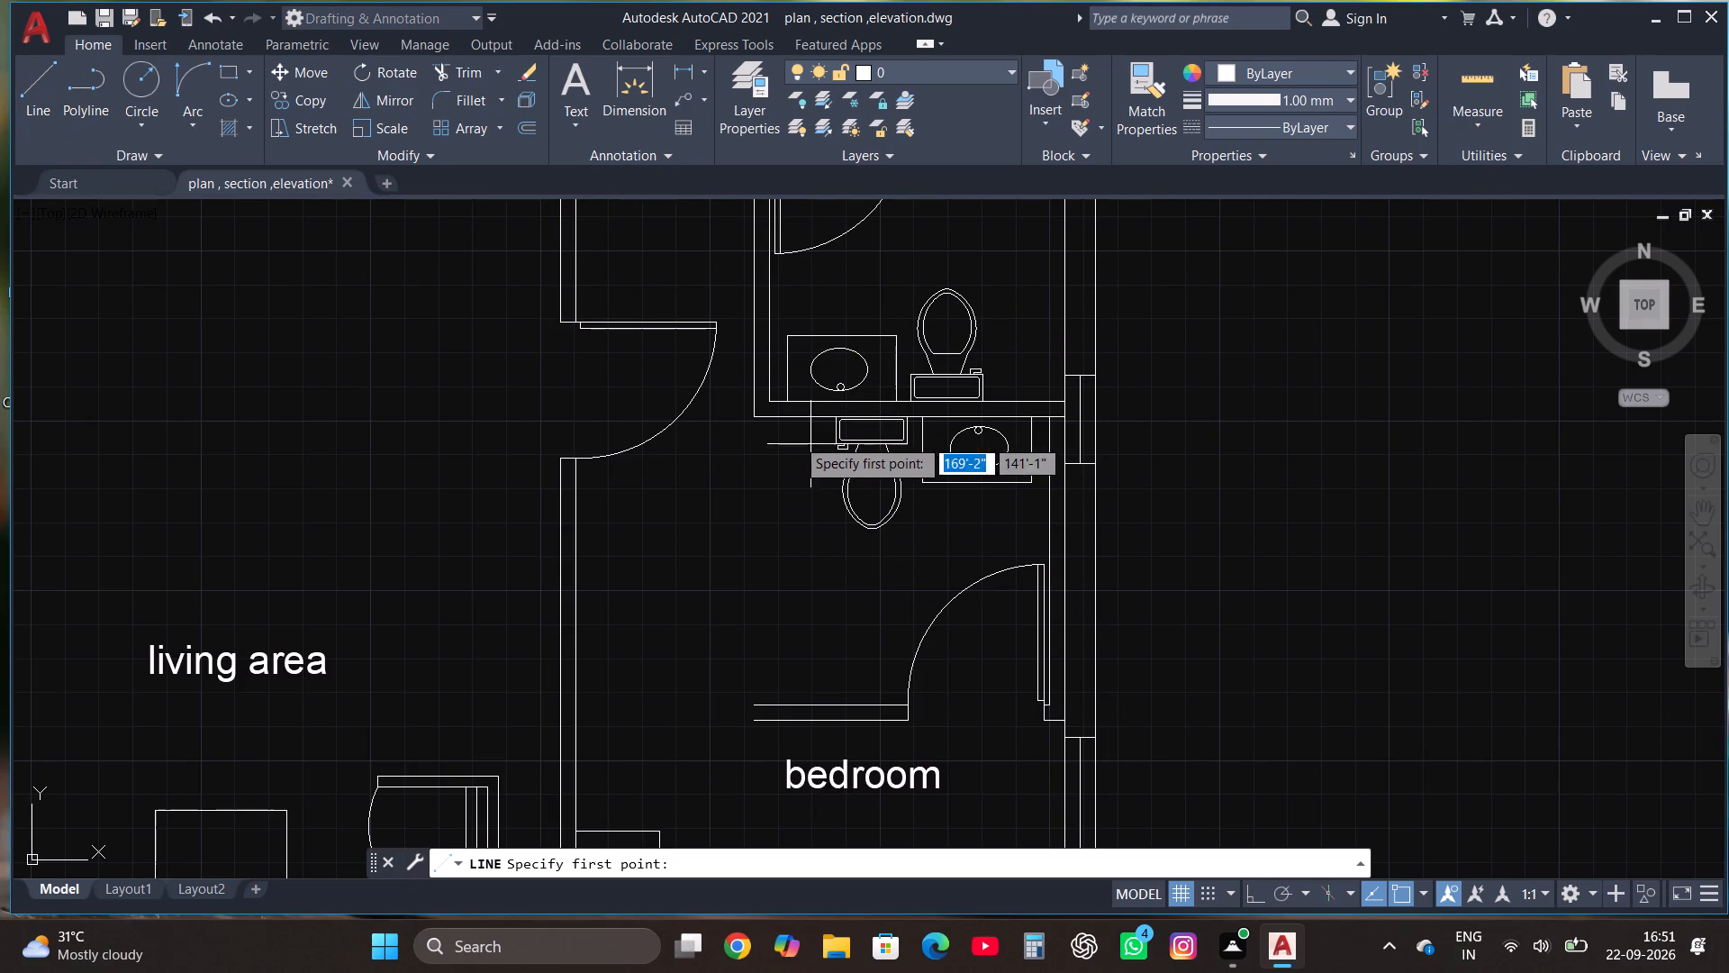
pyautogui.click(750, 421)
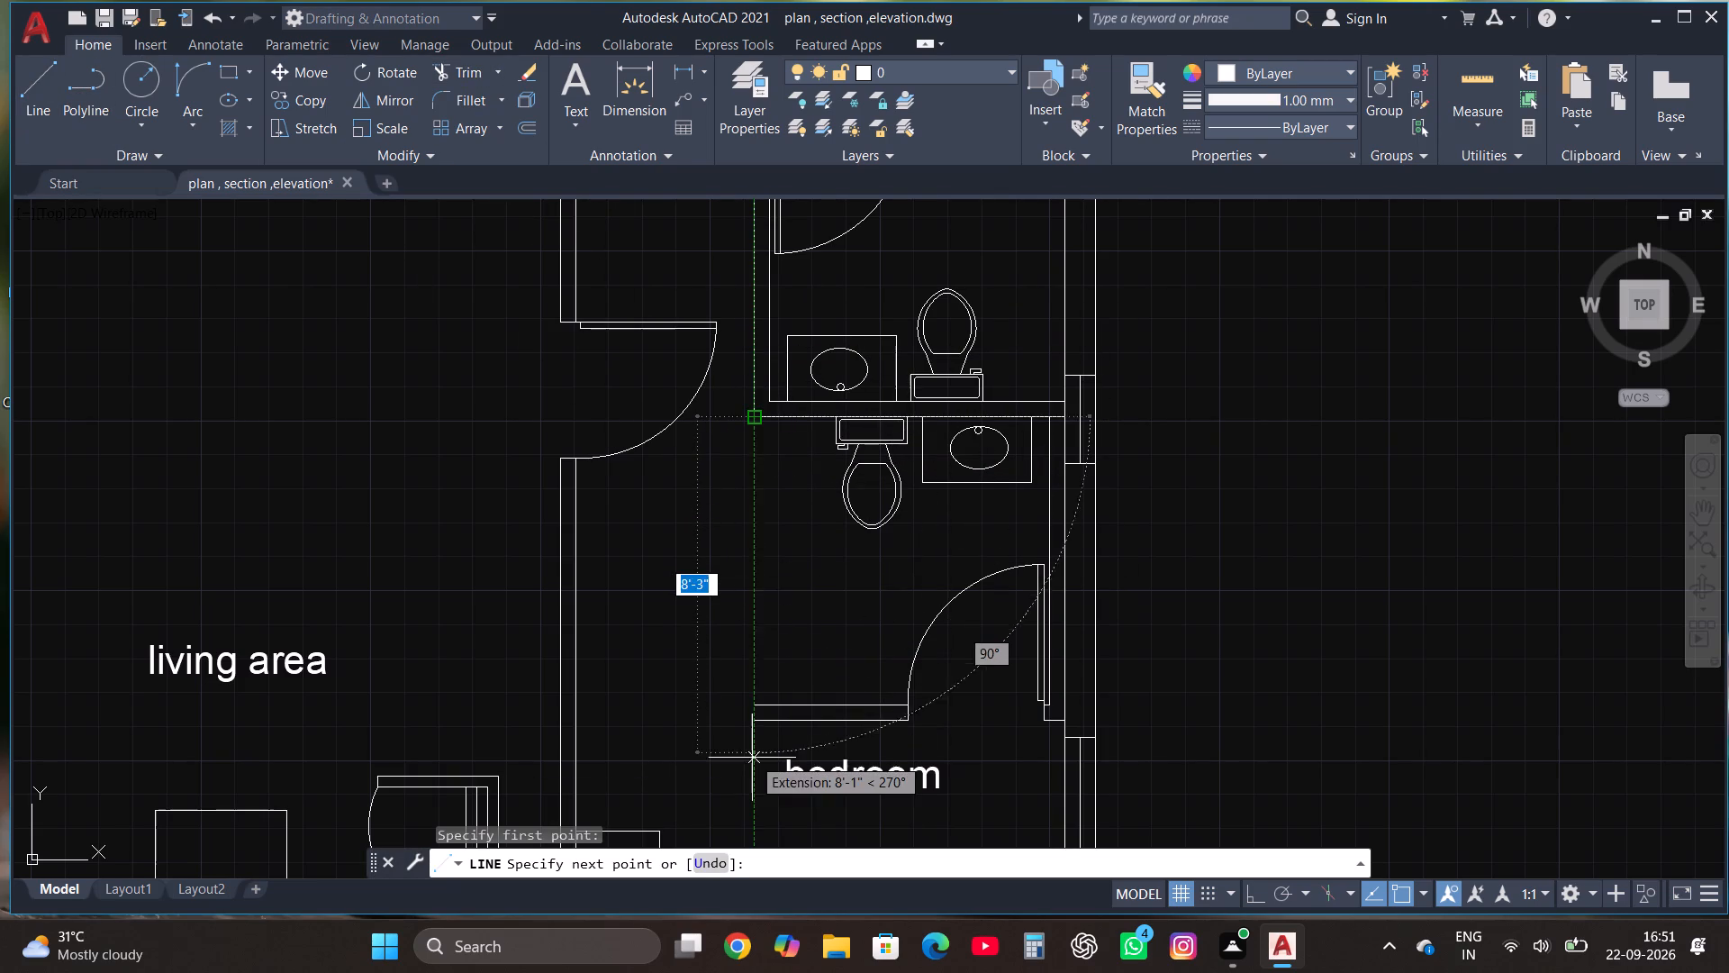
pyautogui.press('F8')
pyautogui.click(752, 760)
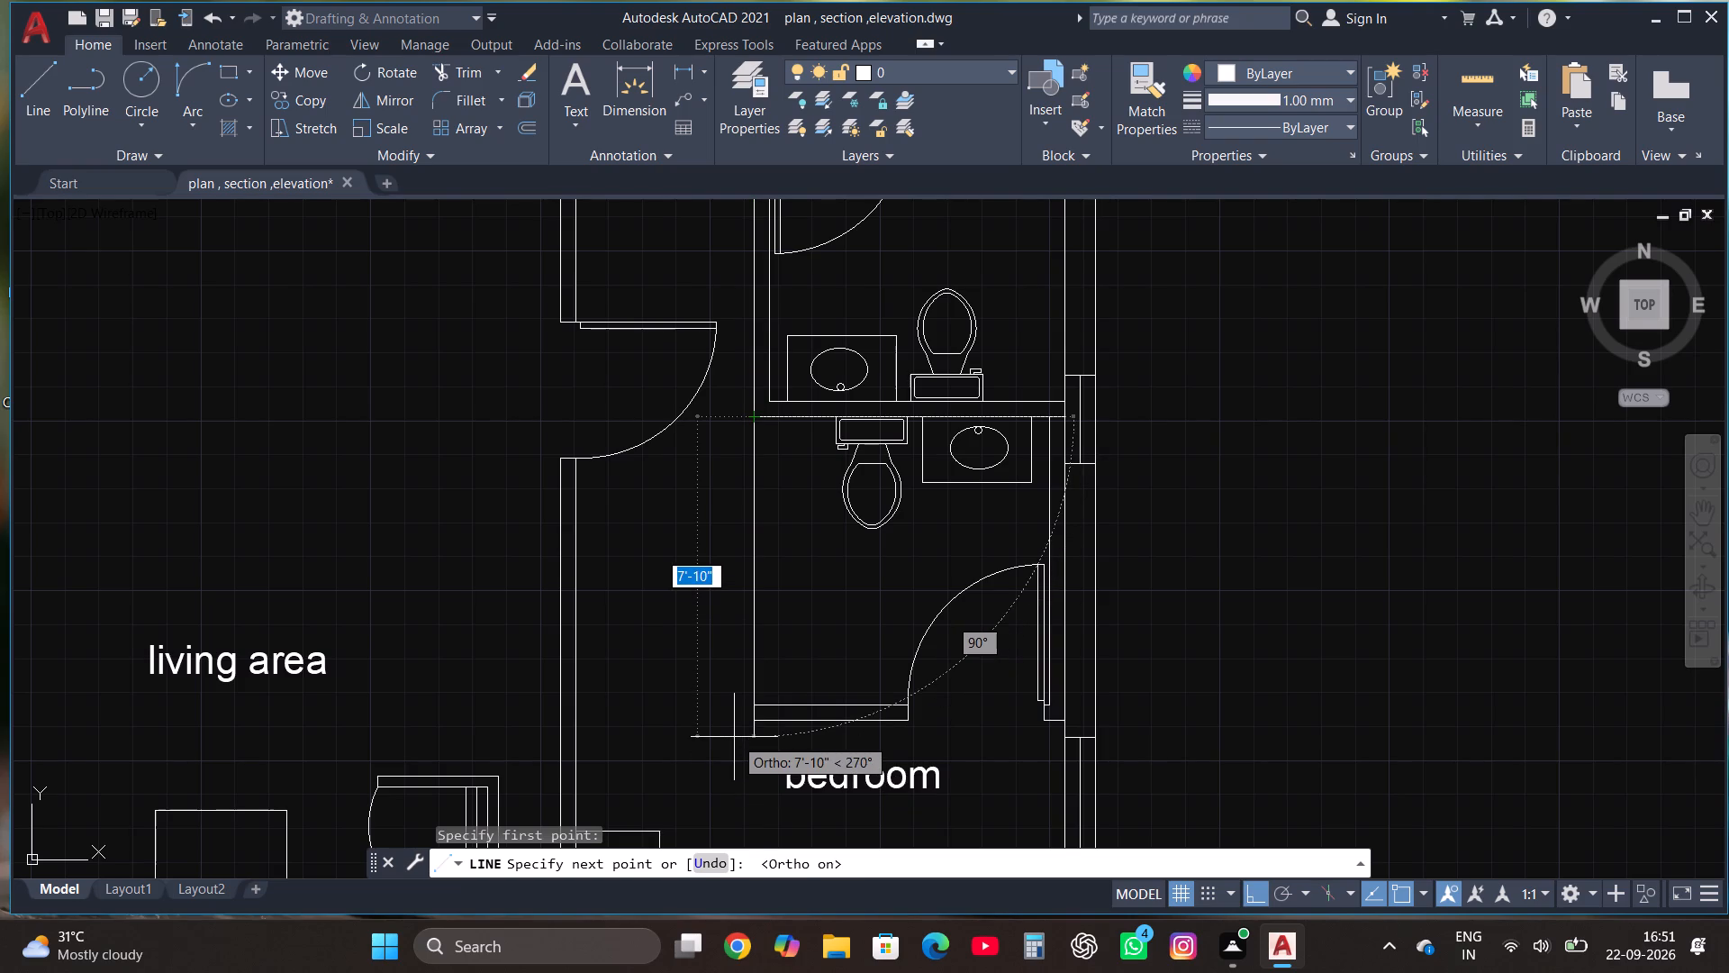